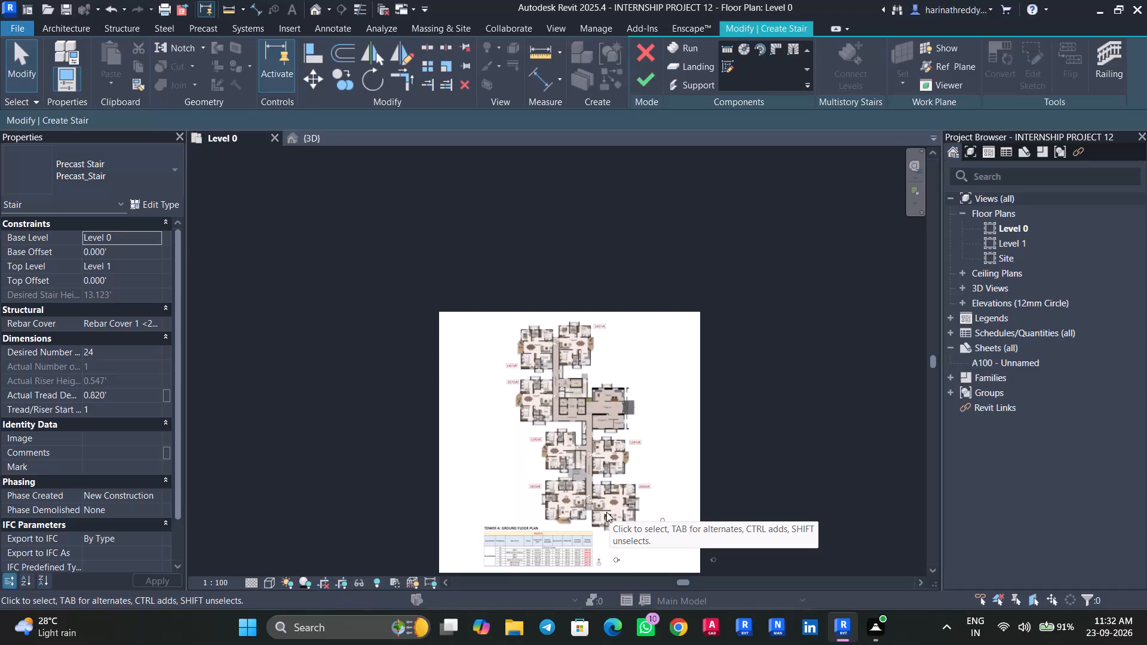
# Start a sketched stair run and draw a vertical boundary about 12 ft long along the UP flight's well side, from the lower wall to the UP riser.
pyautogui.scroll(4, 647, 494)
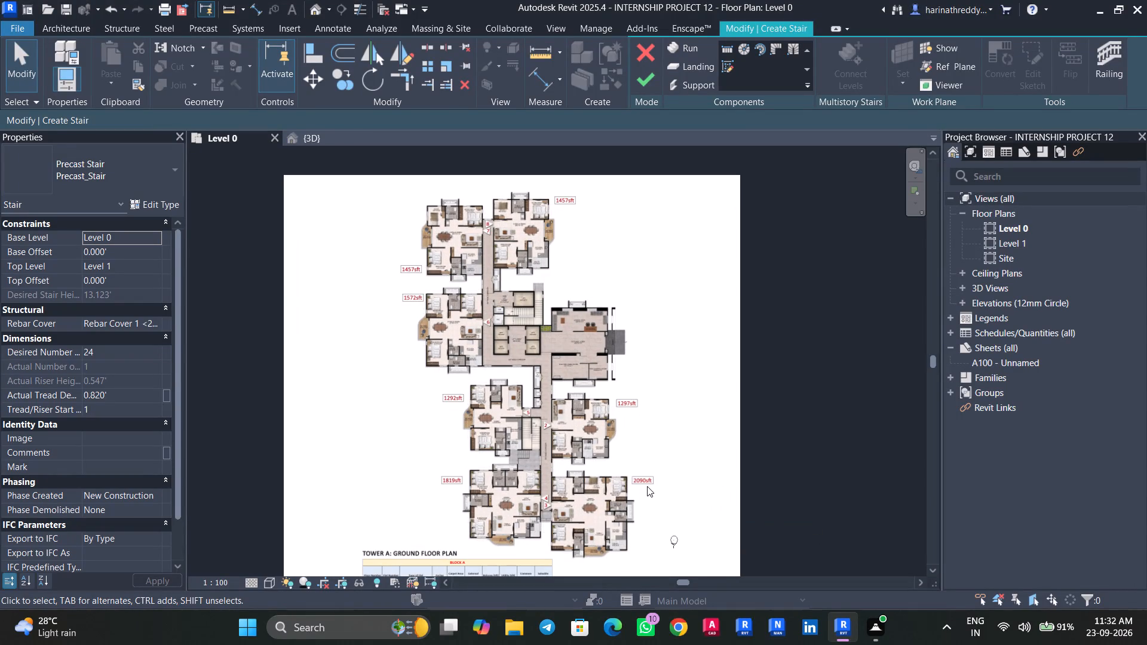
pyautogui.scroll(3, 664, 436)
pyautogui.moveTo(663, 432); pyautogui.dragTo(796, 339, button='middle')
pyautogui.scroll(5, 786, 337)
pyautogui.moveTo(747, 363); pyautogui.dragTo(968, 185, button='middle')
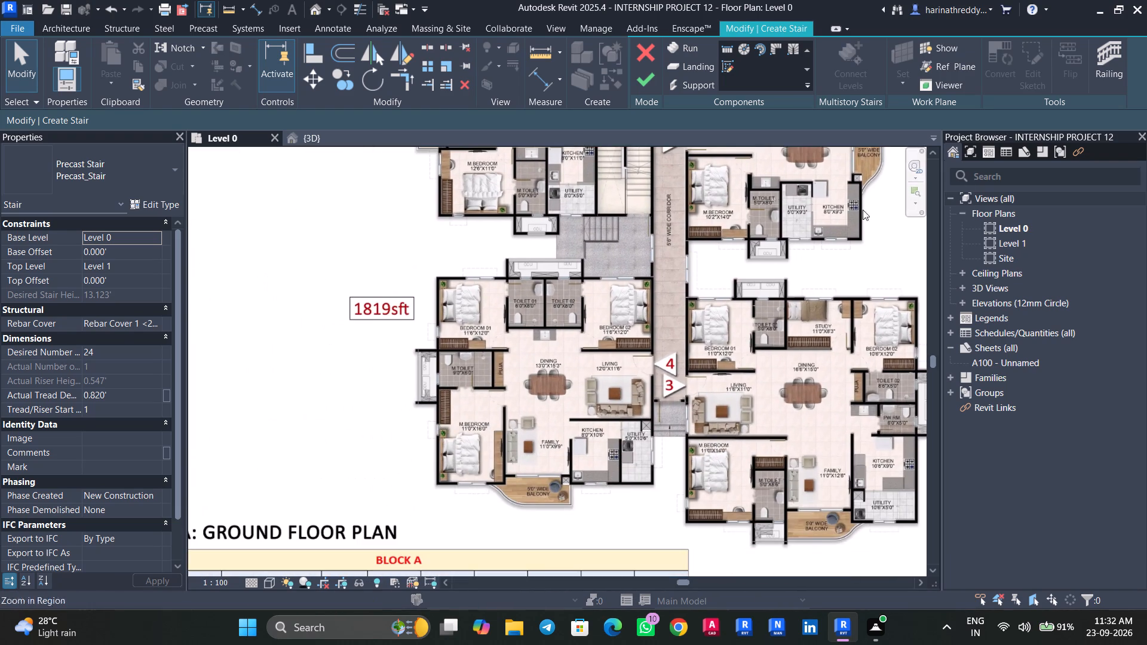
pyautogui.scroll(6, 645, 209)
pyautogui.moveTo(655, 196); pyautogui.dragTo(650, 305, button='middle')
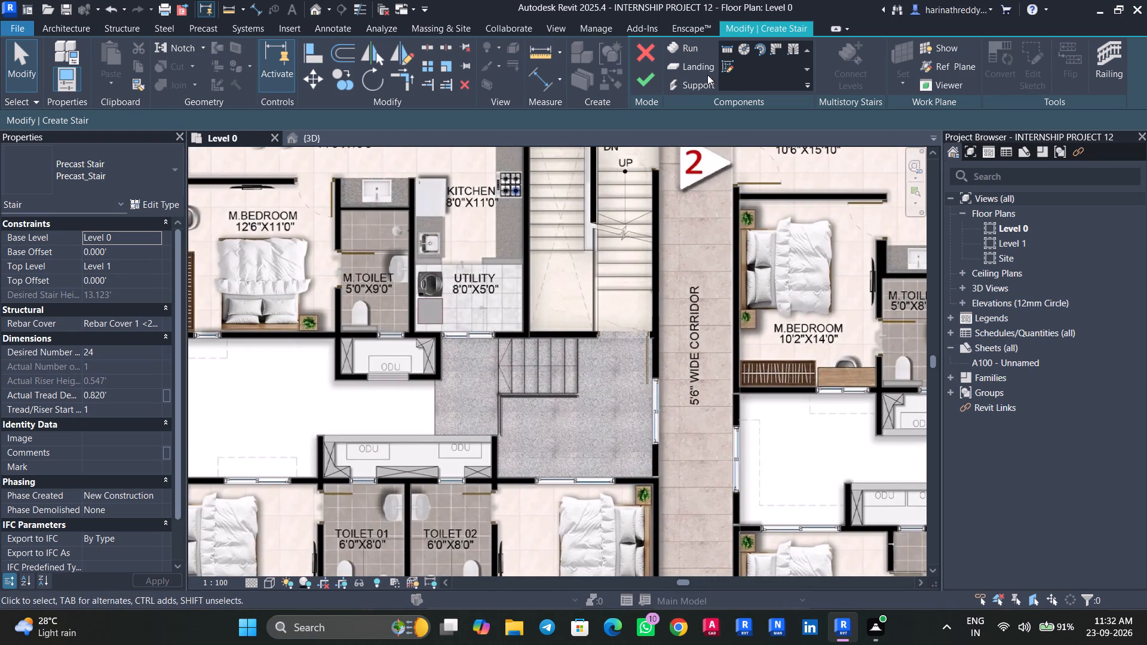
pyautogui.click(727, 69)
pyautogui.scroll(4, 606, 287)
pyautogui.moveTo(609, 317); pyautogui.dragTo(595, 429, button='middle')
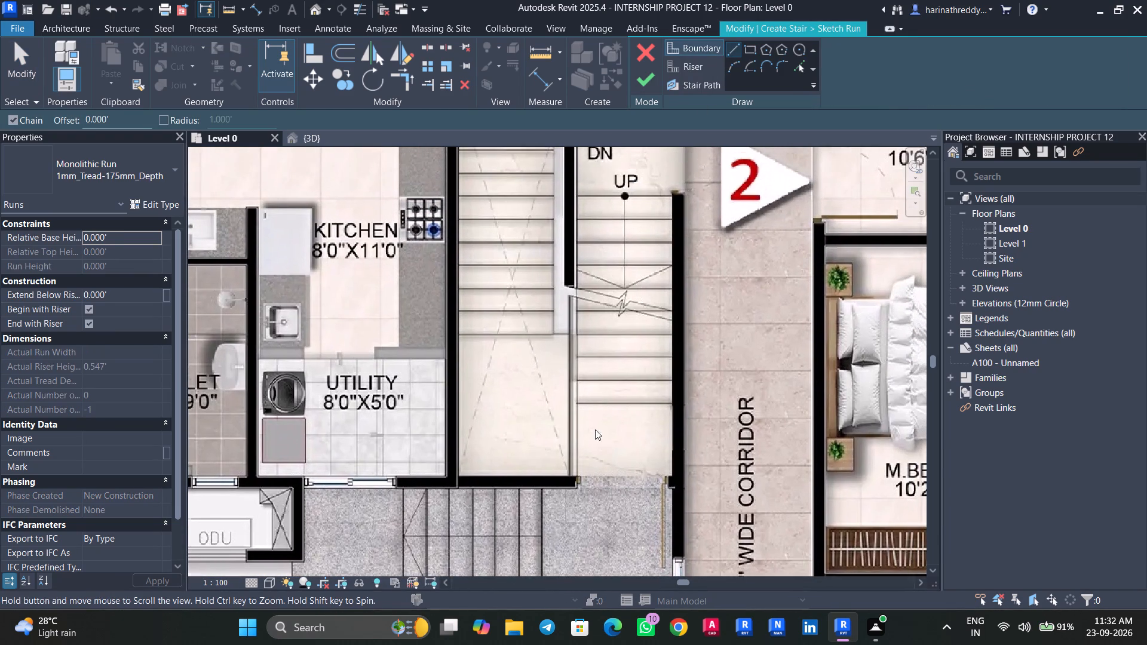
pyautogui.moveTo(595, 429); pyautogui.dragTo(595, 429, button='middle')
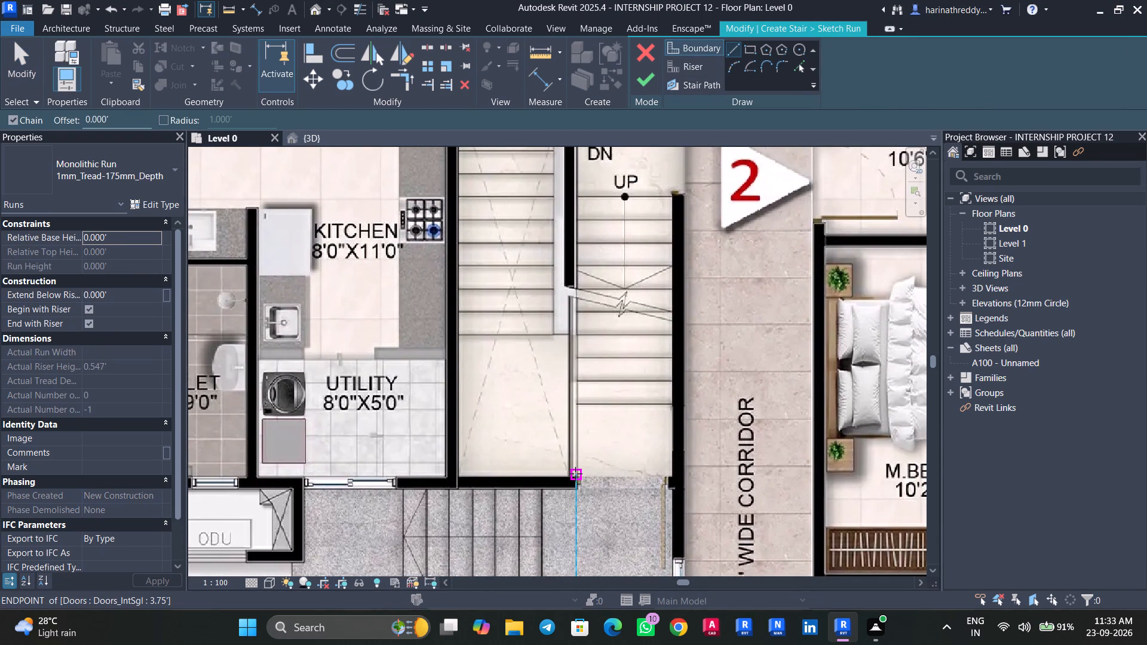
pyautogui.click(575, 474)
pyautogui.scroll(1, 575, 197)
pyautogui.moveTo(575, 197); pyautogui.dragTo(581, 306, button='middle')
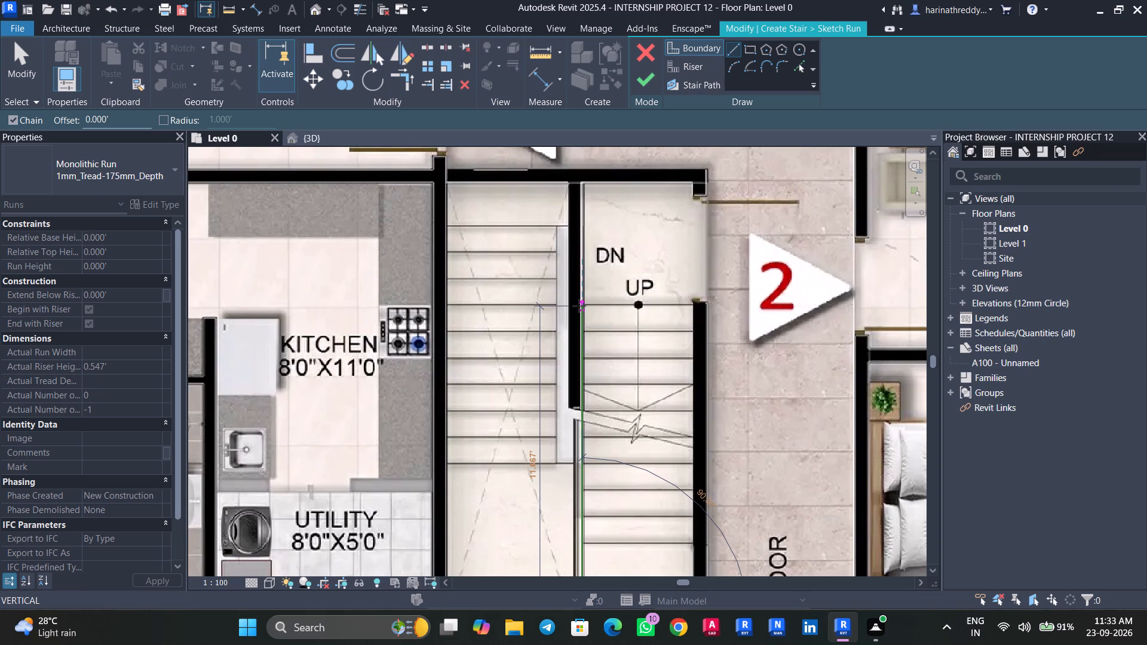
pyautogui.scroll(-7, 579, 306)
pyautogui.moveTo(579, 306); pyautogui.dragTo(584, 286, button='middle')
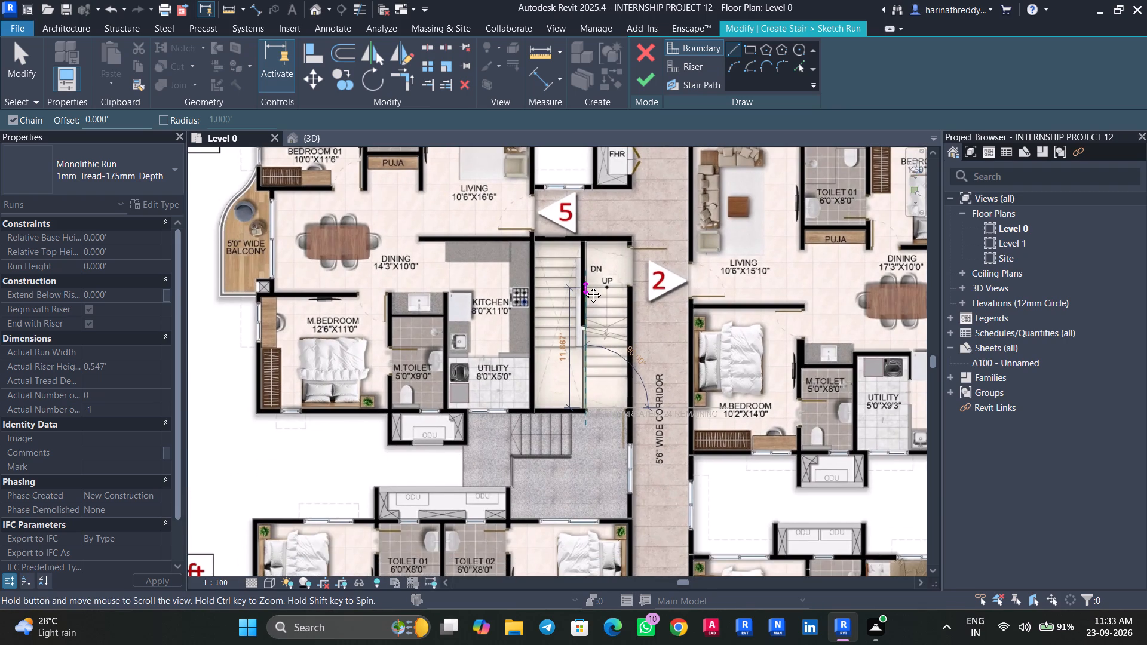
pyautogui.moveTo(584, 286); pyautogui.dragTo(584, 327, button='middle')
pyautogui.scroll(5, 584, 327)
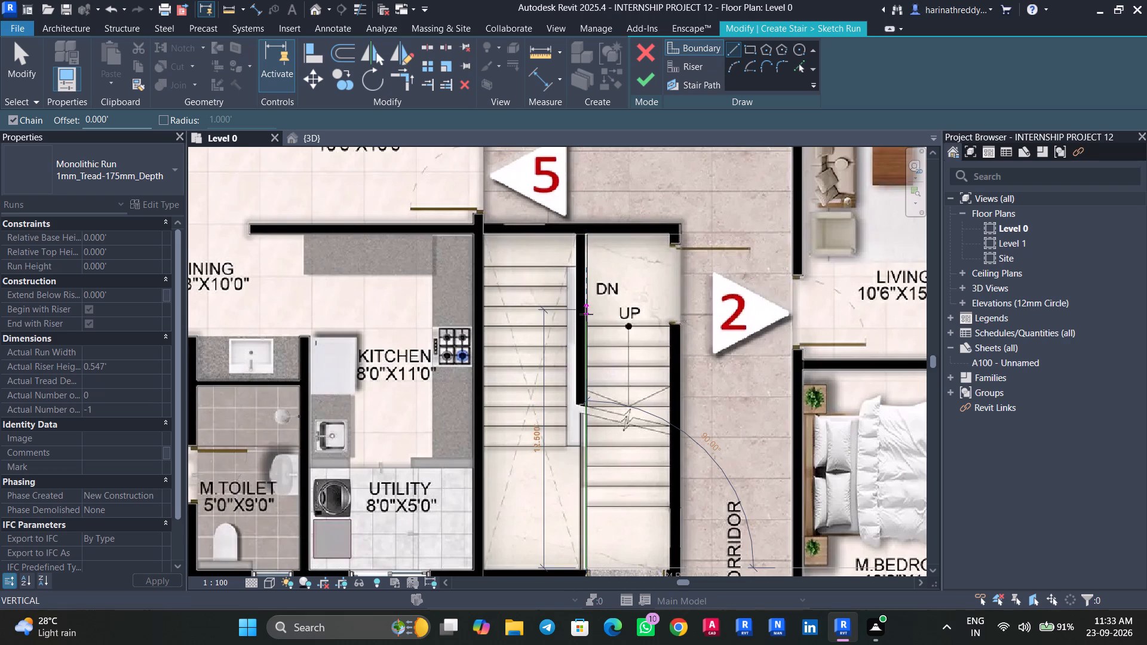
pyautogui.click(587, 325)
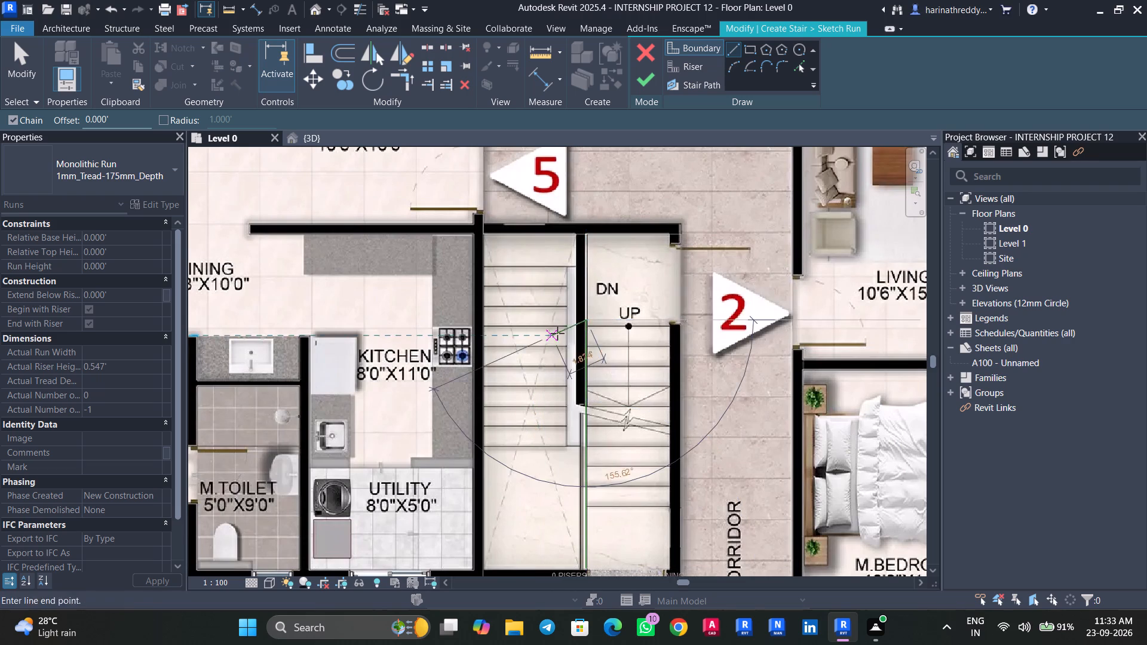
# Continue the boundary across the stair well and down its opposite side to the lower wall, making that side about 12 ft long.
pyautogui.scroll(3, 571, 324)
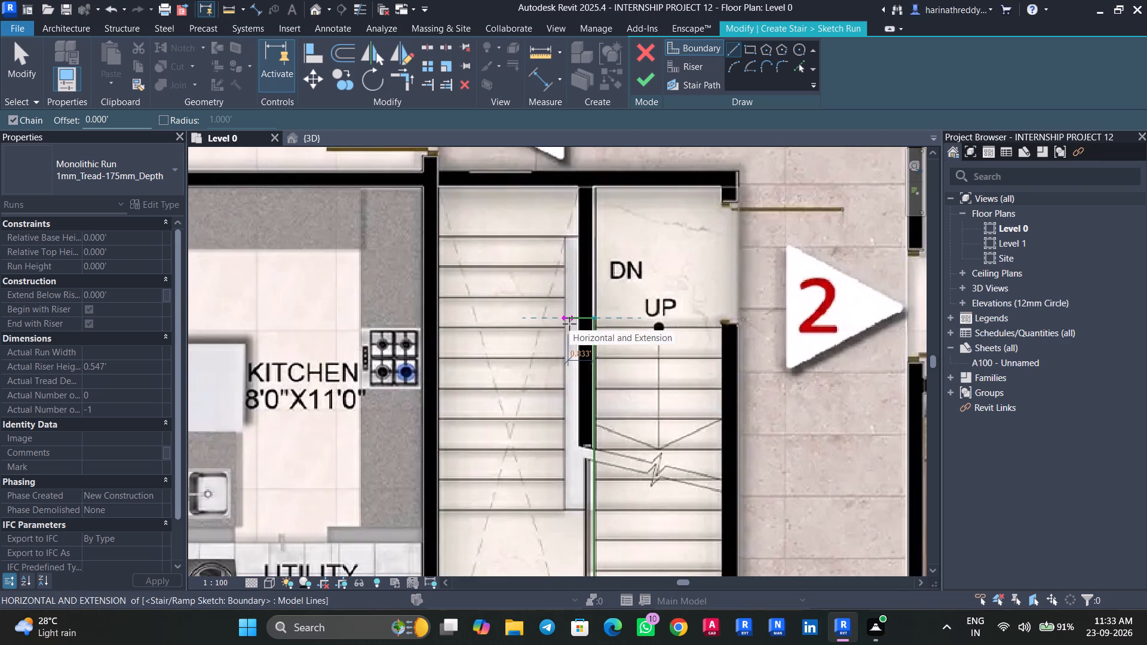
pyautogui.click(565, 324)
pyautogui.moveTo(563, 388); pyautogui.dragTo(582, 259, button='middle')
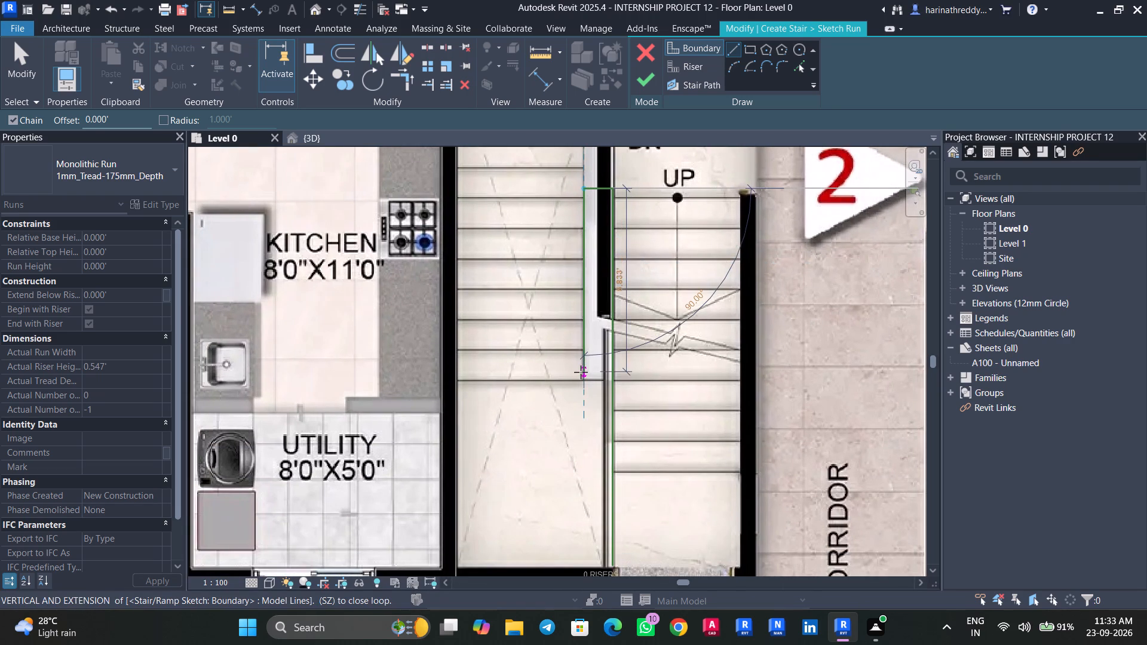
pyautogui.click(581, 379)
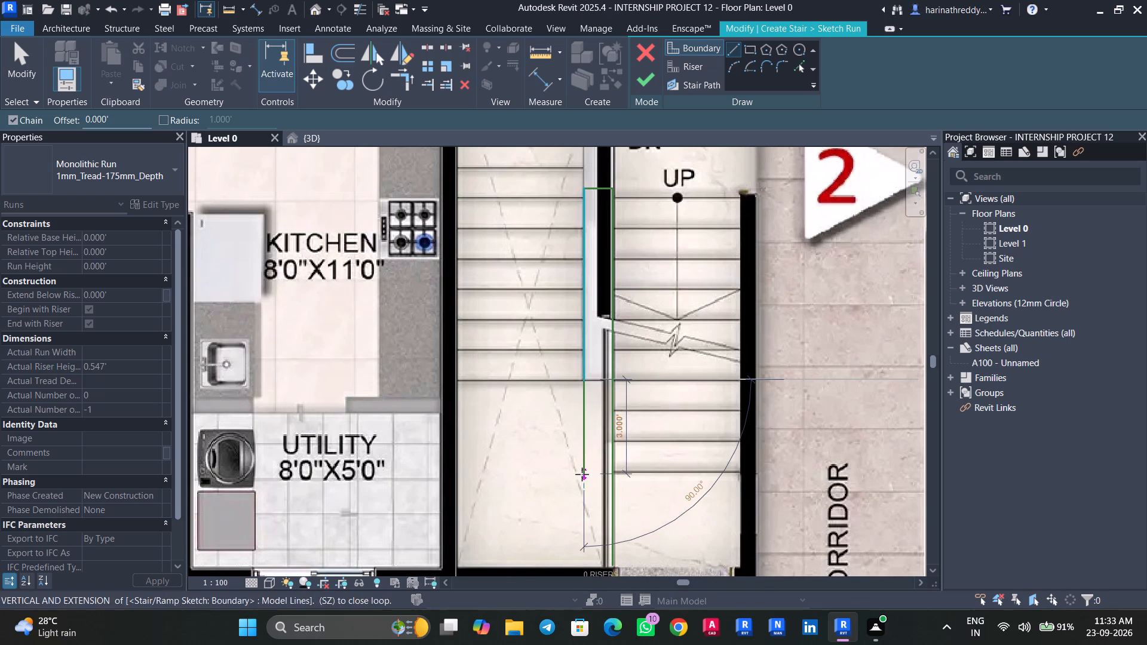
pyautogui.press('Escape')
pyautogui.press('Escape')
pyautogui.click(582, 375)
pyautogui.moveTo(581, 376); pyautogui.dragTo(580, 532)
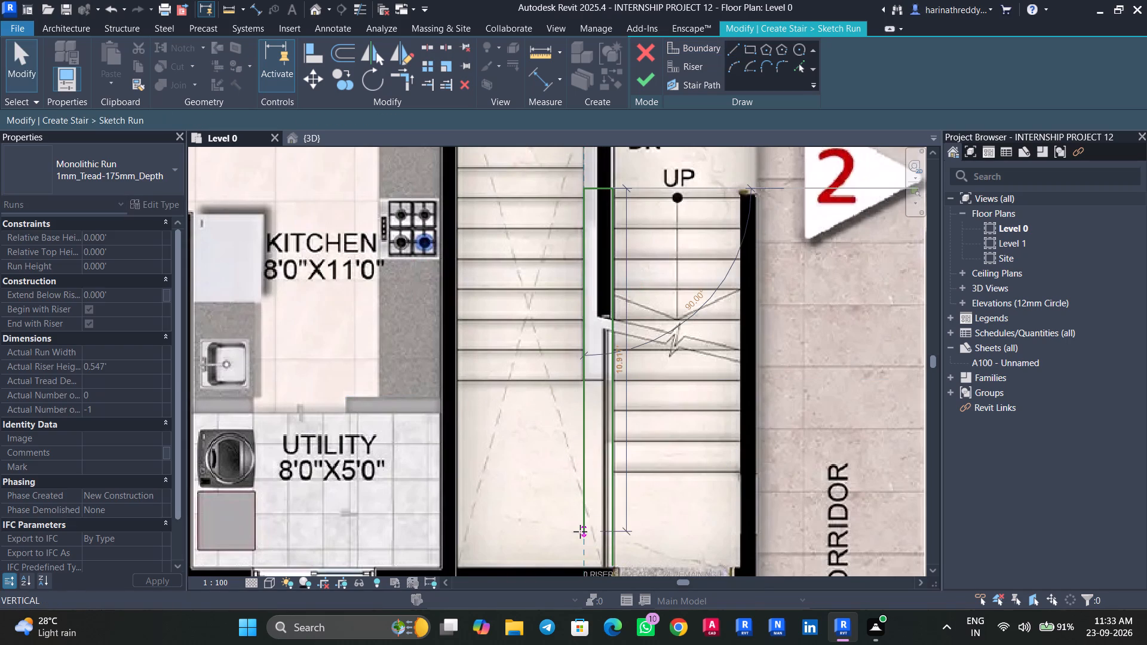
pyautogui.moveTo(580, 532); pyautogui.dragTo(583, 565)
pyautogui.scroll(-2, 534, 411)
pyautogui.moveTo(534, 411); pyautogui.dragTo(539, 394, button='middle')
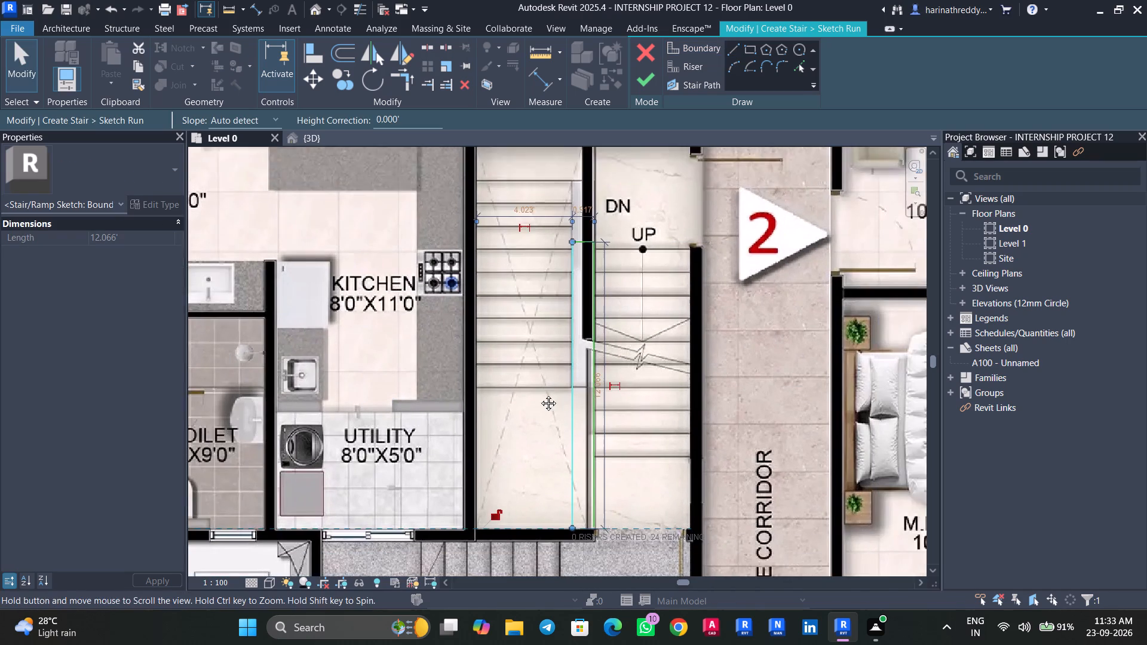
pyautogui.moveTo(539, 394); pyautogui.dragTo(543, 374, button='middle')
pyautogui.press('Escape')
pyautogui.press('Escape')
# Draw the lowest three risers of the UP flight, each about 4.08 ft wide, and nudge the third up onto its plan line.
pyautogui.moveTo(540, 383); pyautogui.dragTo(530, 474, button='middle')
pyautogui.scroll(4, 648, 278)
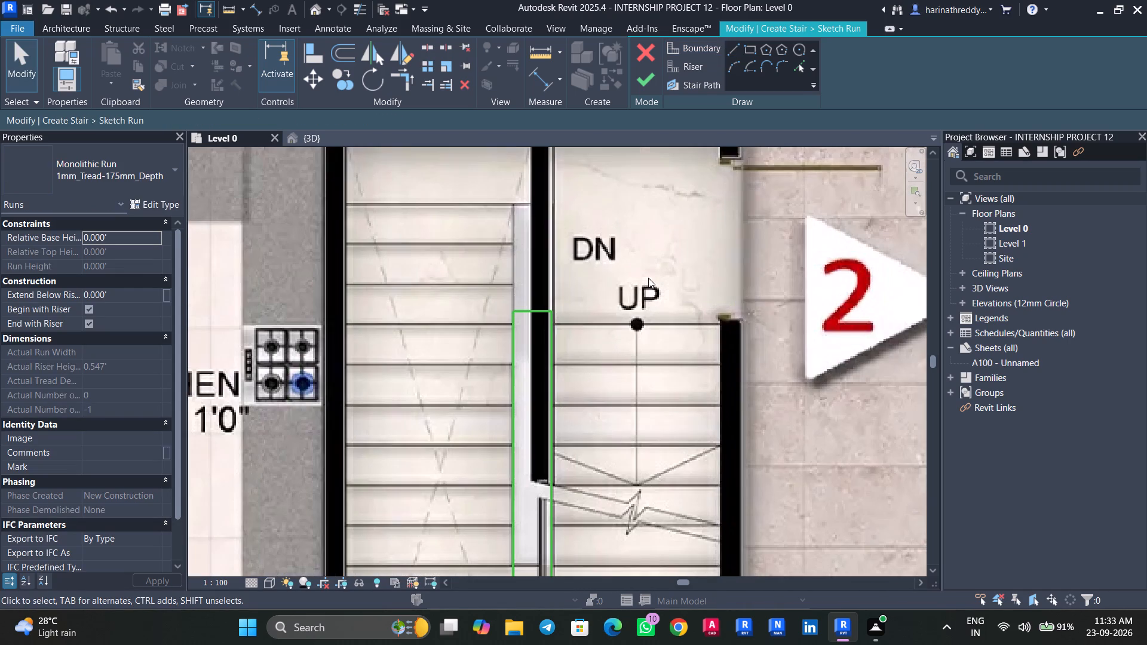
pyautogui.click(700, 69)
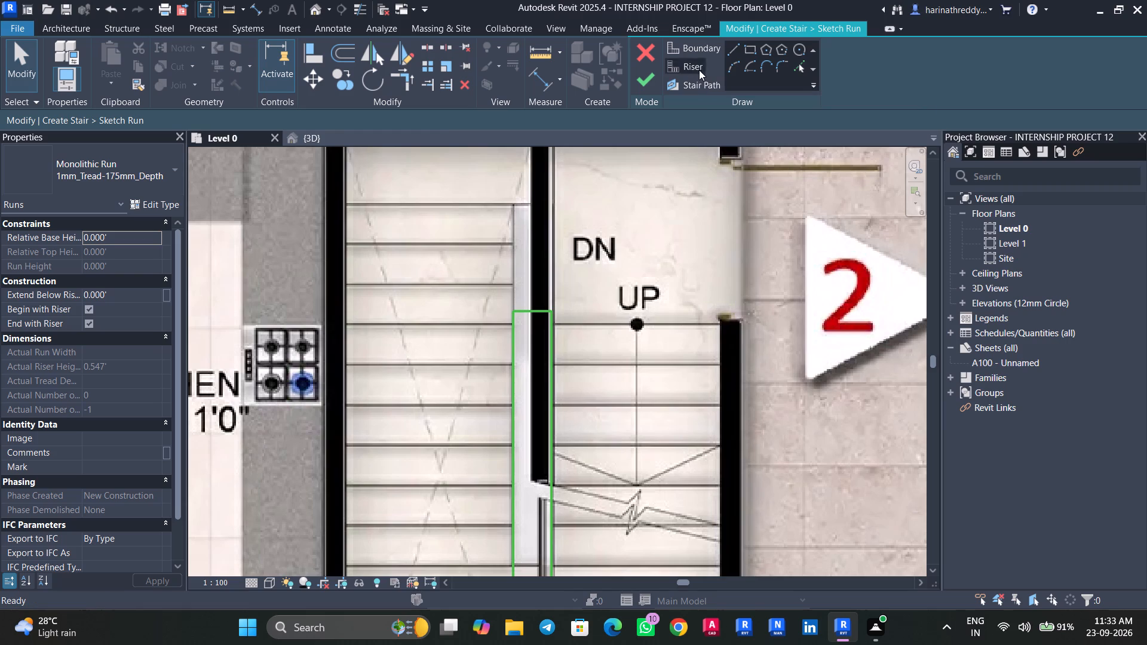
pyautogui.moveTo(604, 373); pyautogui.dragTo(651, 179, button='middle')
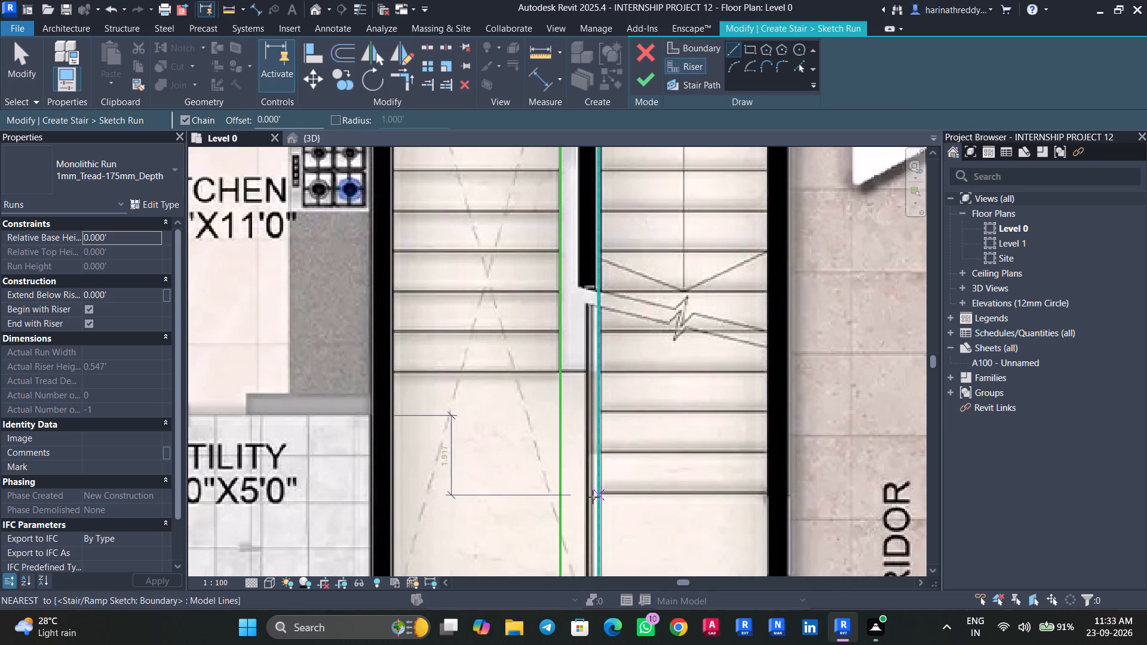
pyautogui.click(599, 494)
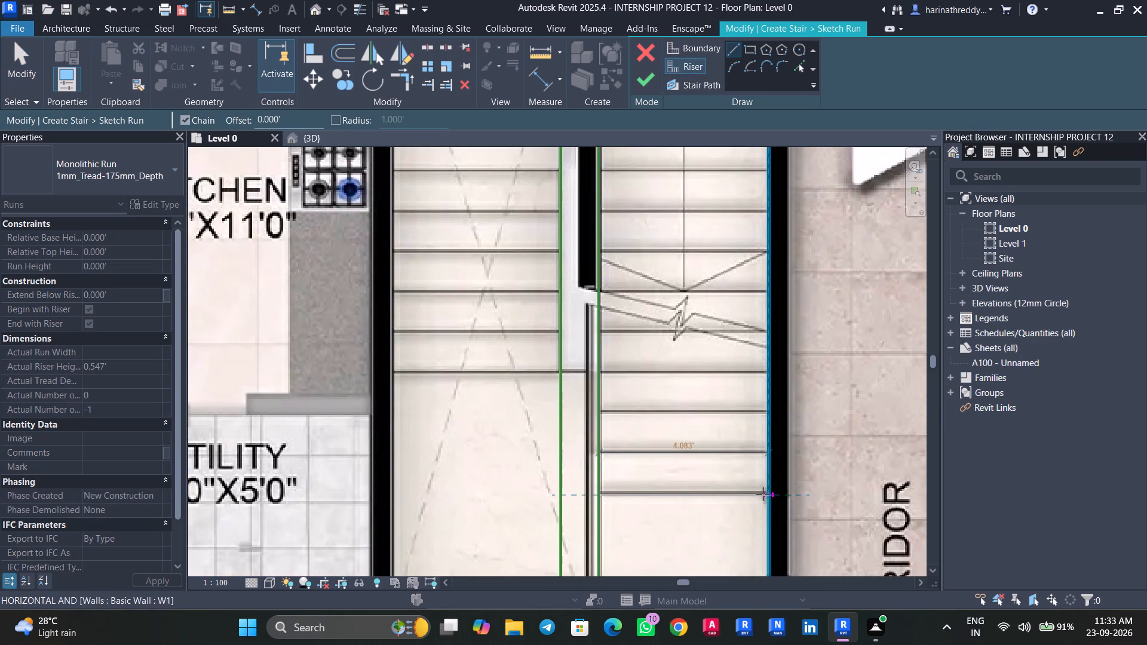
pyautogui.click(763, 494)
pyautogui.press('Escape')
pyautogui.click(598, 450)
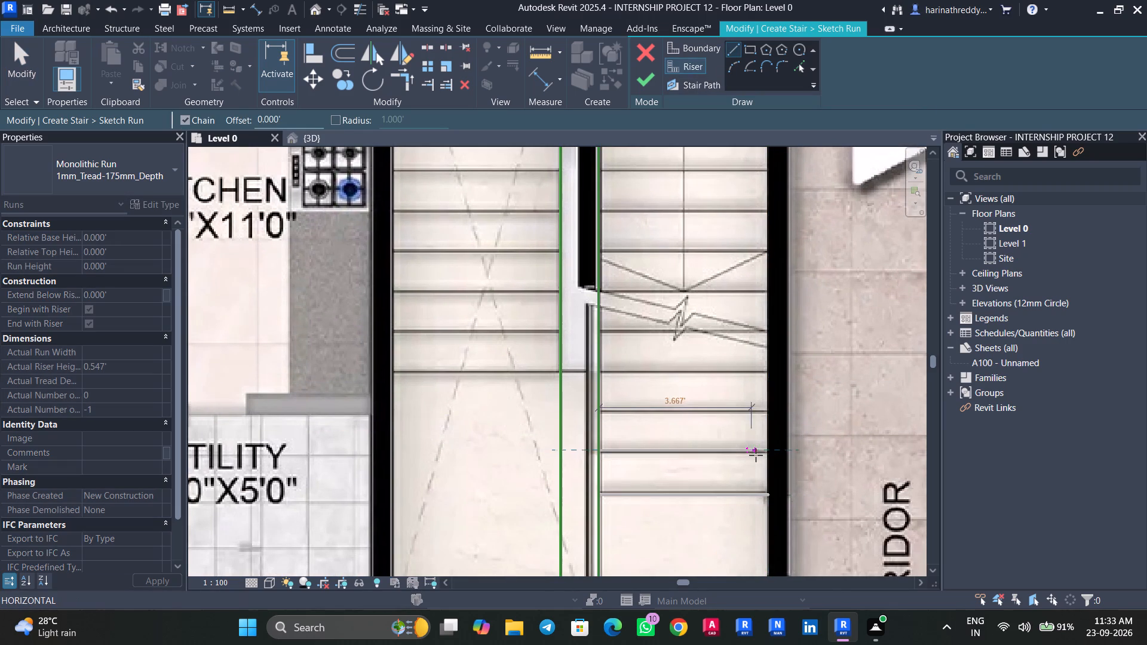
pyautogui.click(767, 454)
pyautogui.press('Escape')
pyautogui.click(602, 409)
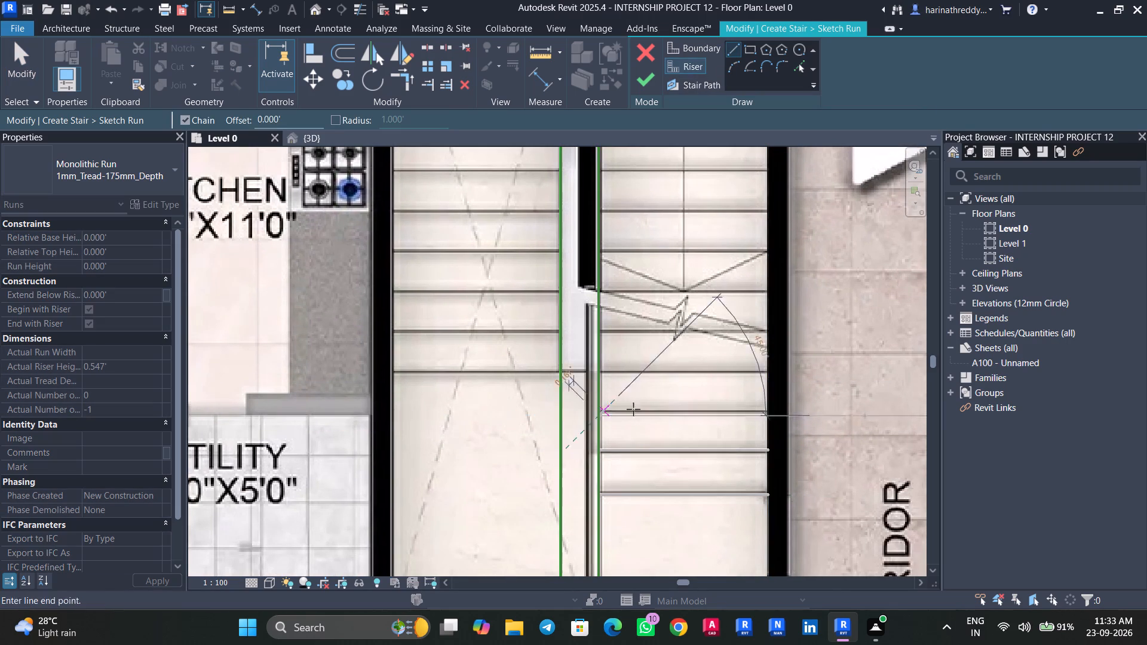
pyautogui.click(765, 410)
pyautogui.press('Escape')
pyautogui.press('Escape')
pyautogui.click(726, 411)
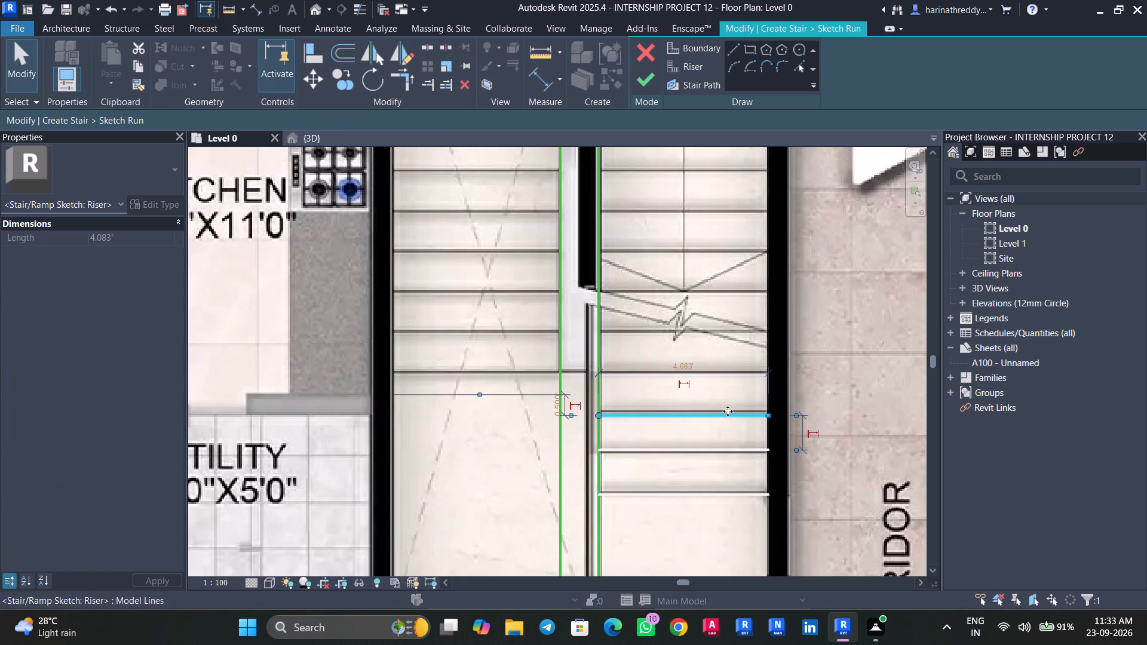
pyautogui.press('Up')
pyautogui.press('Escape')
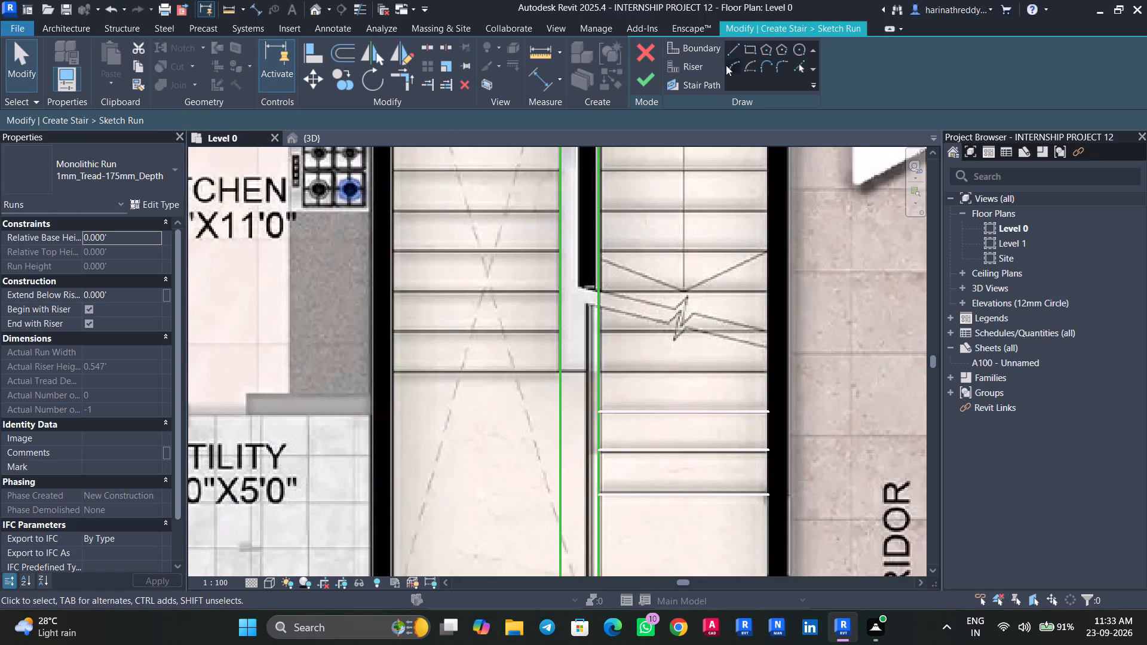
# Draw the UP flight's fourth and fifth risers from the boundary to the corridor wall, nudging the fourth up onto its plan line.
pyautogui.click(670, 63)
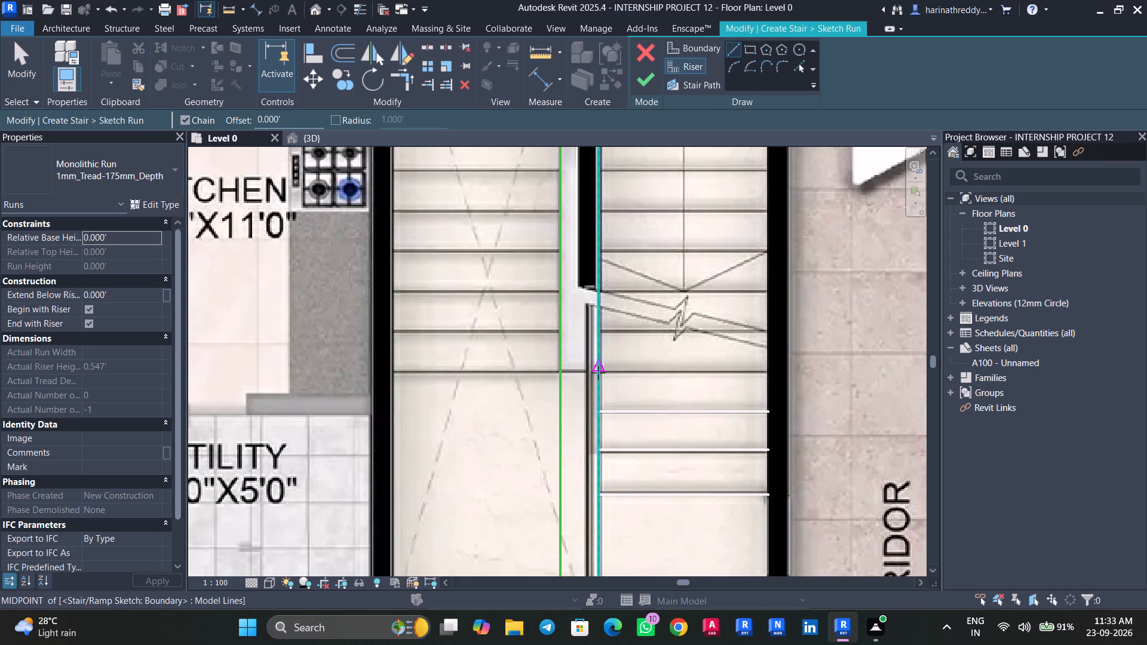
pyautogui.scroll(4, 603, 374)
pyautogui.click(597, 373)
pyautogui.moveTo(784, 372); pyautogui.dragTo(628, 374, button='middle')
pyautogui.click(733, 369)
pyautogui.press('Escape')
pyautogui.press('Escape')
pyautogui.click(656, 382)
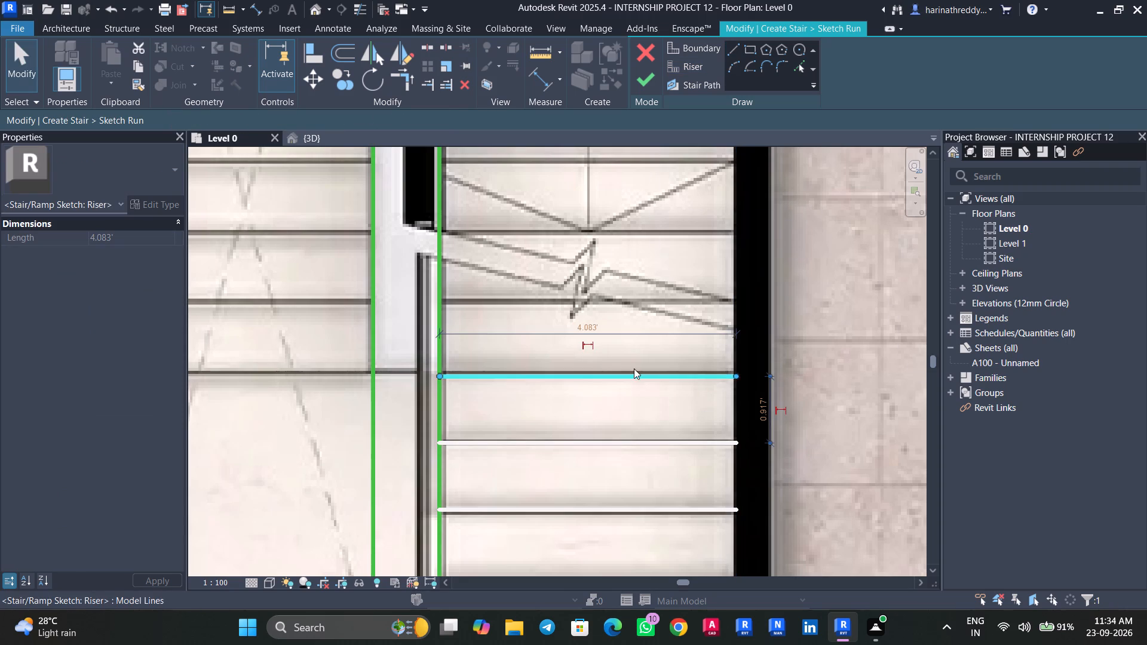
pyautogui.press('Up')
pyautogui.click(700, 65)
pyautogui.moveTo(544, 310); pyautogui.dragTo(579, 345, button='middle')
pyautogui.click(479, 336)
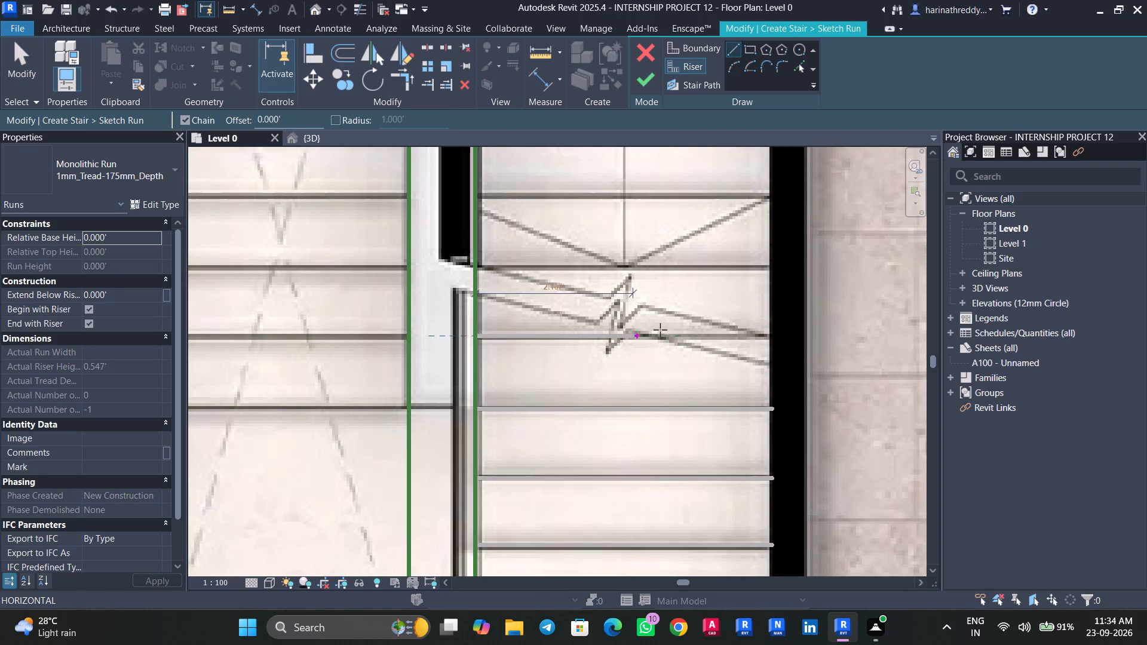
pyautogui.click(769, 334)
pyautogui.press('Escape')
# Draw the sixth riser, about 4.08 ft wide, above the stair break line and nudge it down onto its plan line.
pyautogui.moveTo(646, 320); pyautogui.dragTo(669, 407, button='middle')
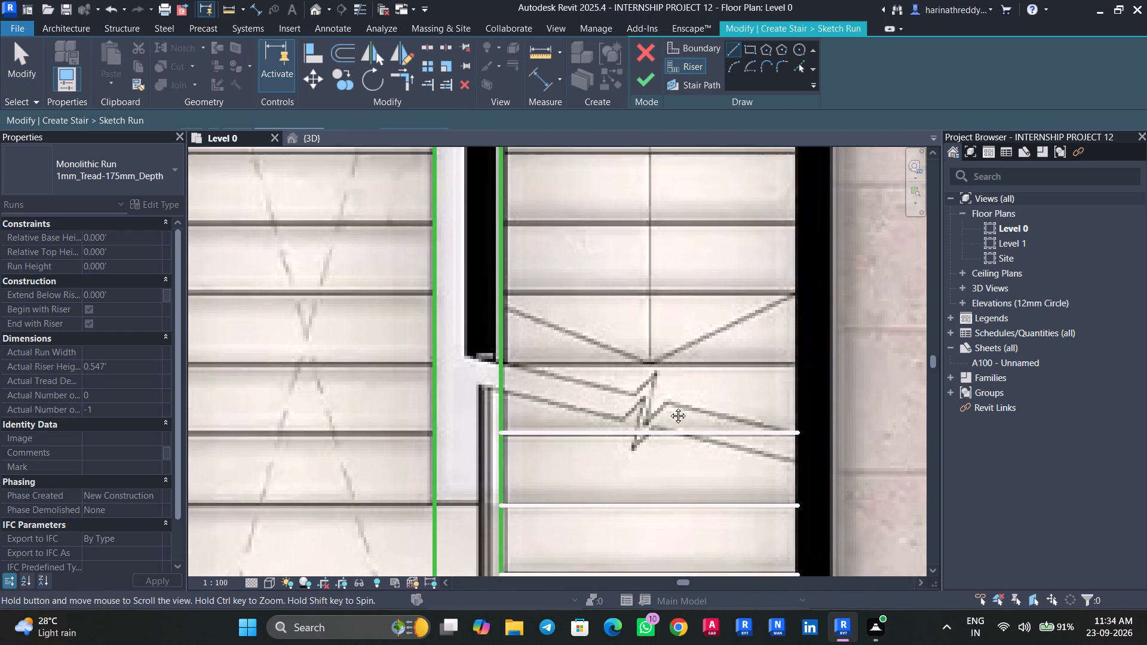
pyautogui.moveTo(669, 407); pyautogui.dragTo(670, 412, button='middle')
pyautogui.click(499, 358)
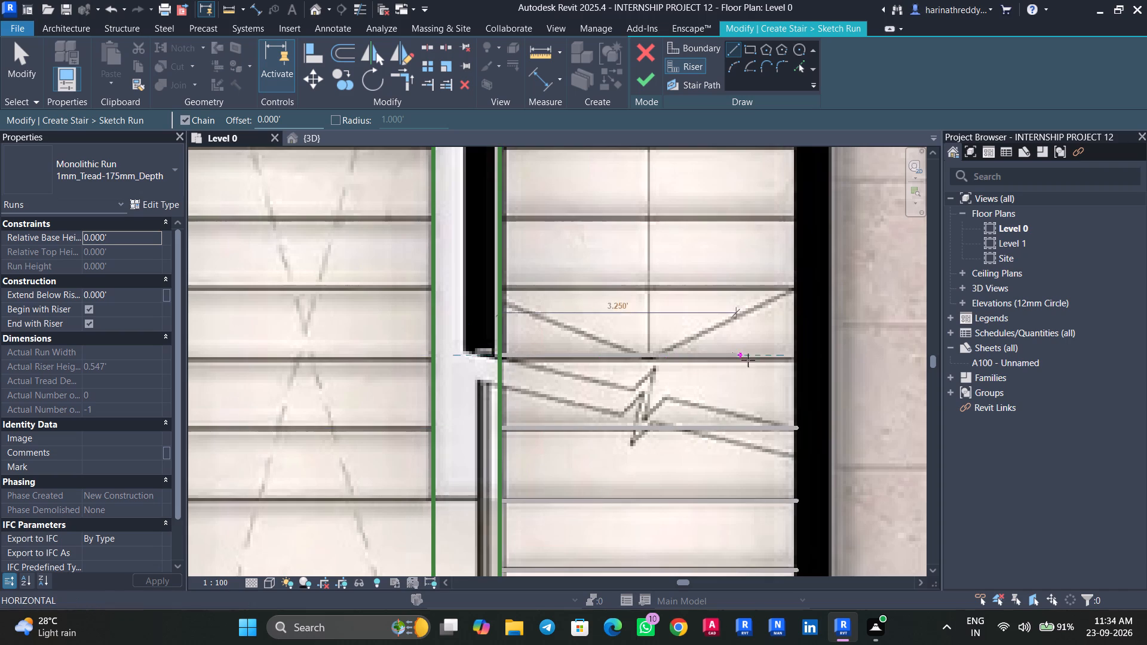
pyautogui.click(792, 357)
pyautogui.press('Escape')
pyautogui.press('Escape')
pyautogui.click(708, 352)
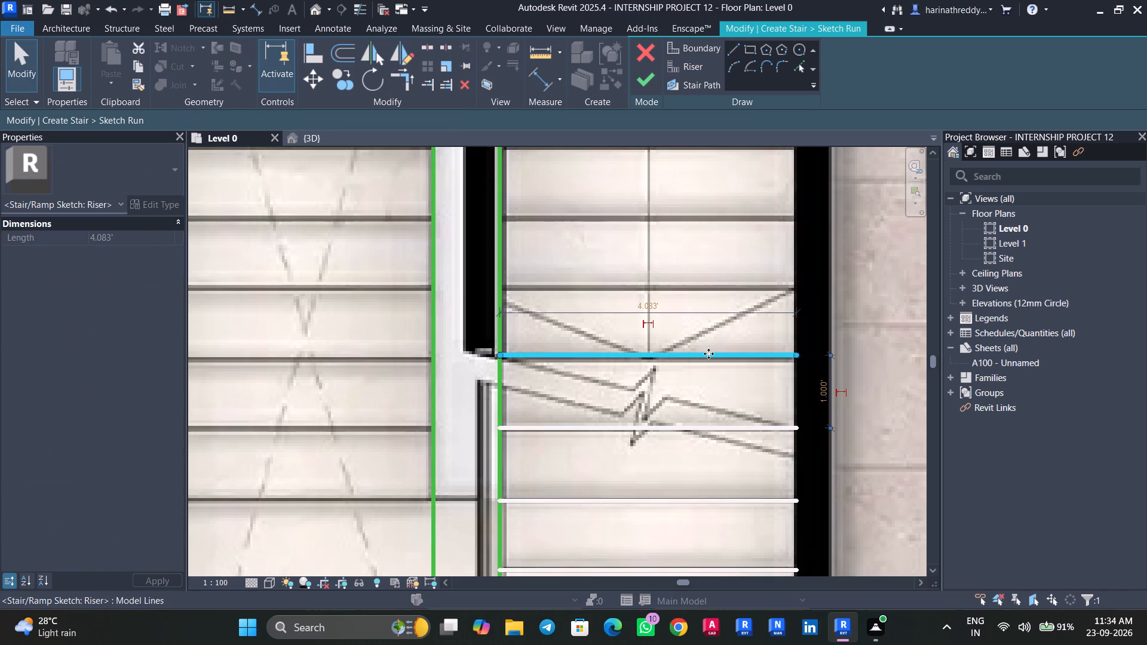
pyautogui.press('Down')
pyautogui.press('Up')
pyautogui.press('Down')
pyautogui.press('Escape')
# Draw the UP flight's seventh and eighth risers from the well-side boundary to the corridor wall along the plan lines.
pyautogui.moveTo(706, 313); pyautogui.dragTo(759, 406, button='middle')
pyautogui.click(705, 64)
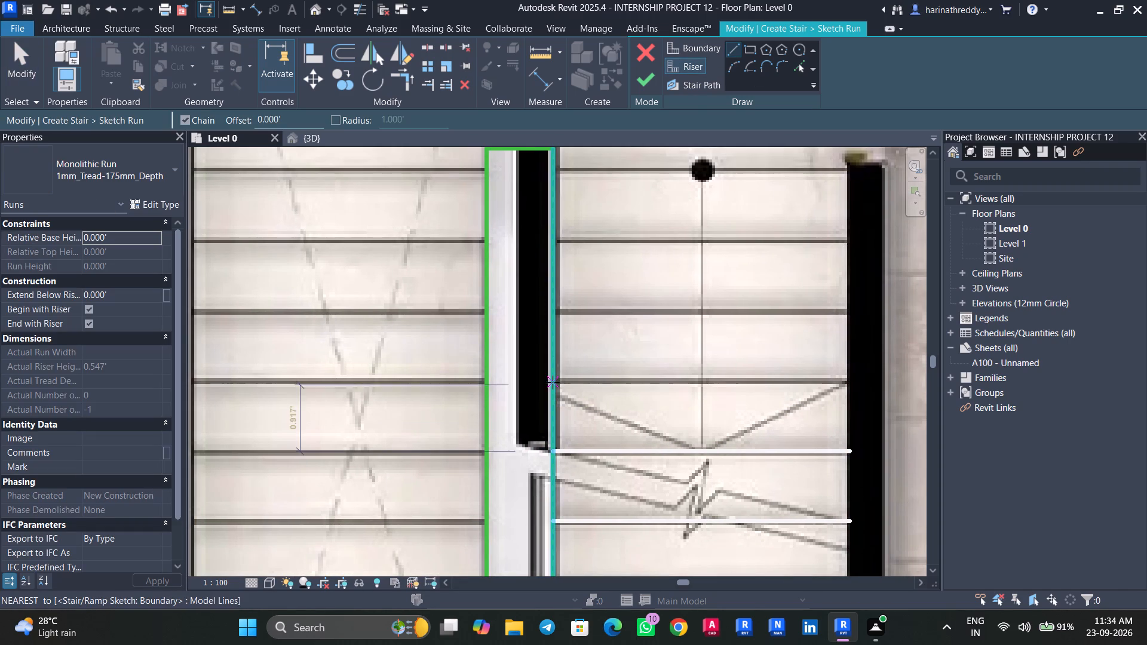
pyautogui.click(553, 380)
pyautogui.click(847, 384)
pyautogui.press('Escape')
pyautogui.press('Escape')
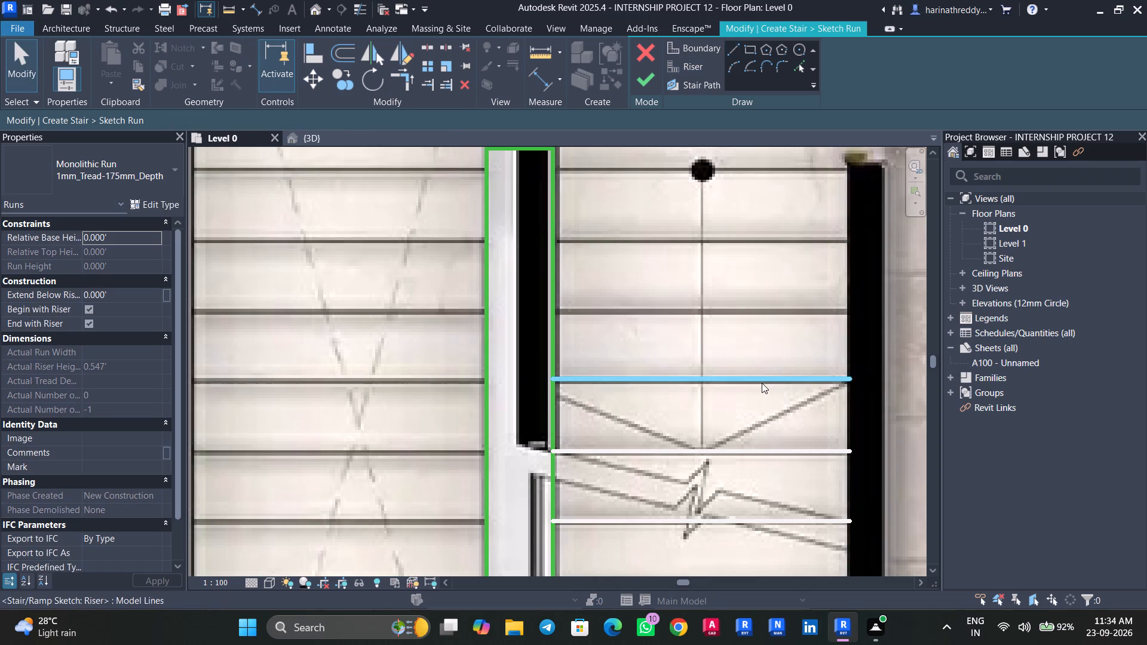
pyautogui.moveTo(669, 355); pyautogui.dragTo(677, 410, button='middle')
pyautogui.click(679, 65)
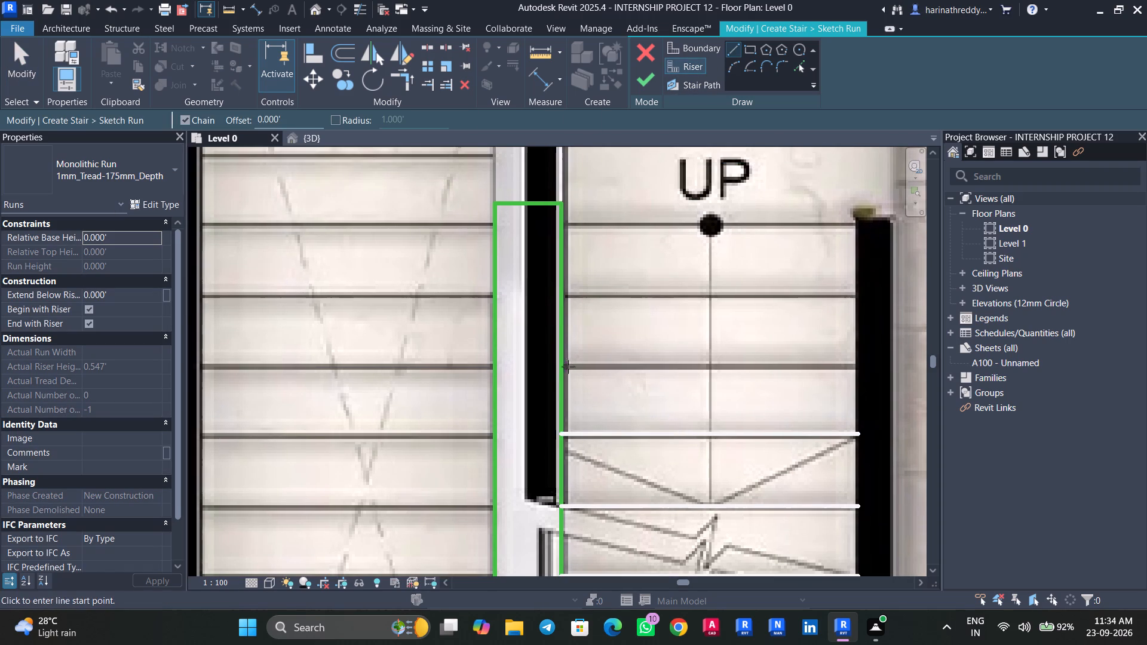
pyautogui.click(565, 366)
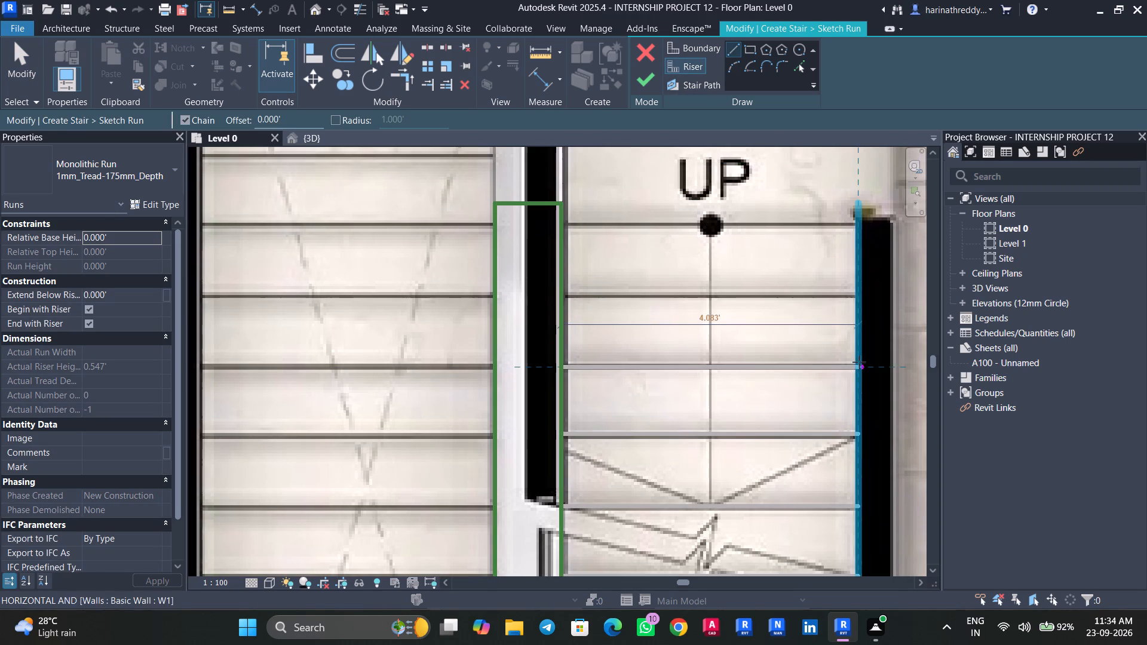
pyautogui.click(859, 362)
pyautogui.press('Escape')
# Draw the UP flight's ninth and tenth risers from the well-side boundary to the corridor wall, ending on the line at the UP dot.
pyautogui.moveTo(728, 354); pyautogui.dragTo(728, 416, button='middle')
pyautogui.click(566, 359)
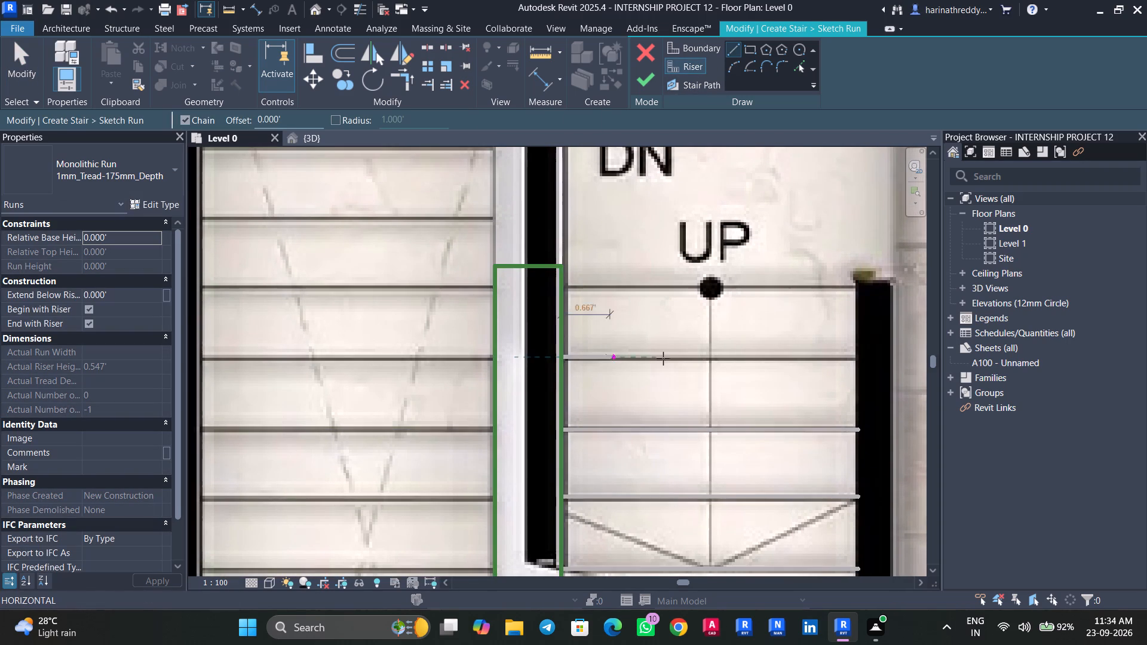
pyautogui.click(855, 361)
pyautogui.press('Escape')
pyautogui.moveTo(628, 302); pyautogui.dragTo(625, 400, button='middle')
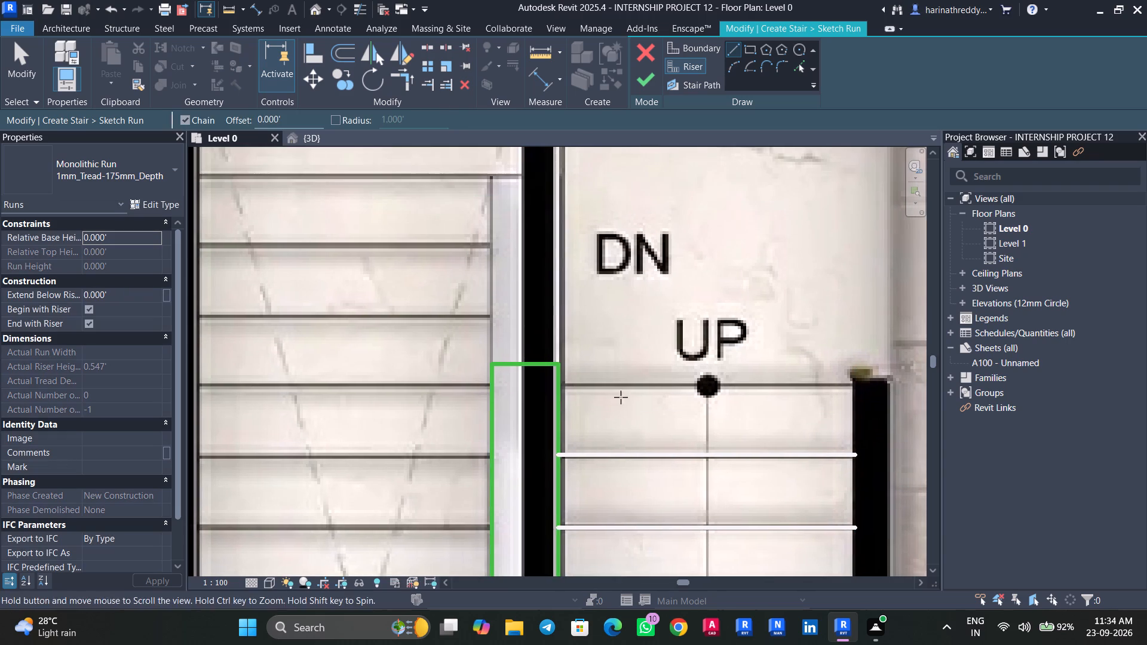
pyautogui.click(560, 386)
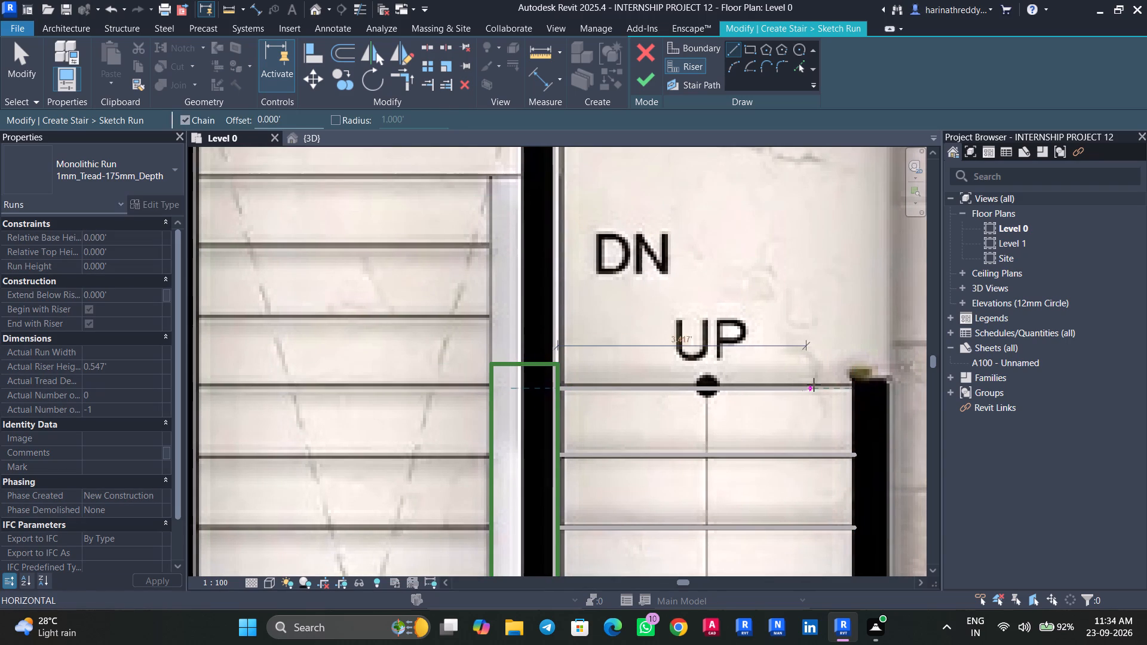
pyautogui.click(857, 388)
pyautogui.press('Escape')
# Draw the kitchen-side flight's first three risers, about 4.02 ft wide, from the well boundary to the kitchen wall, starting level with the UP dot.
pyautogui.moveTo(698, 387); pyautogui.dragTo(916, 348, button='middle')
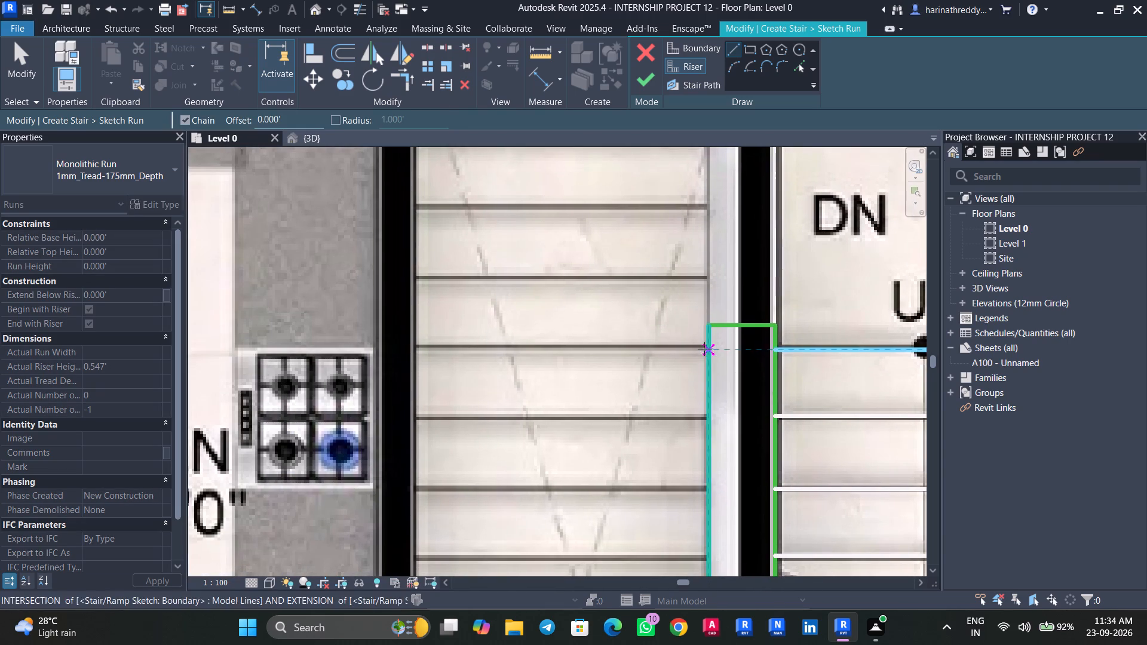
pyautogui.click(707, 349)
pyautogui.moveTo(447, 349); pyautogui.dragTo(576, 375, button='middle')
pyautogui.click(548, 370)
pyautogui.press('Escape')
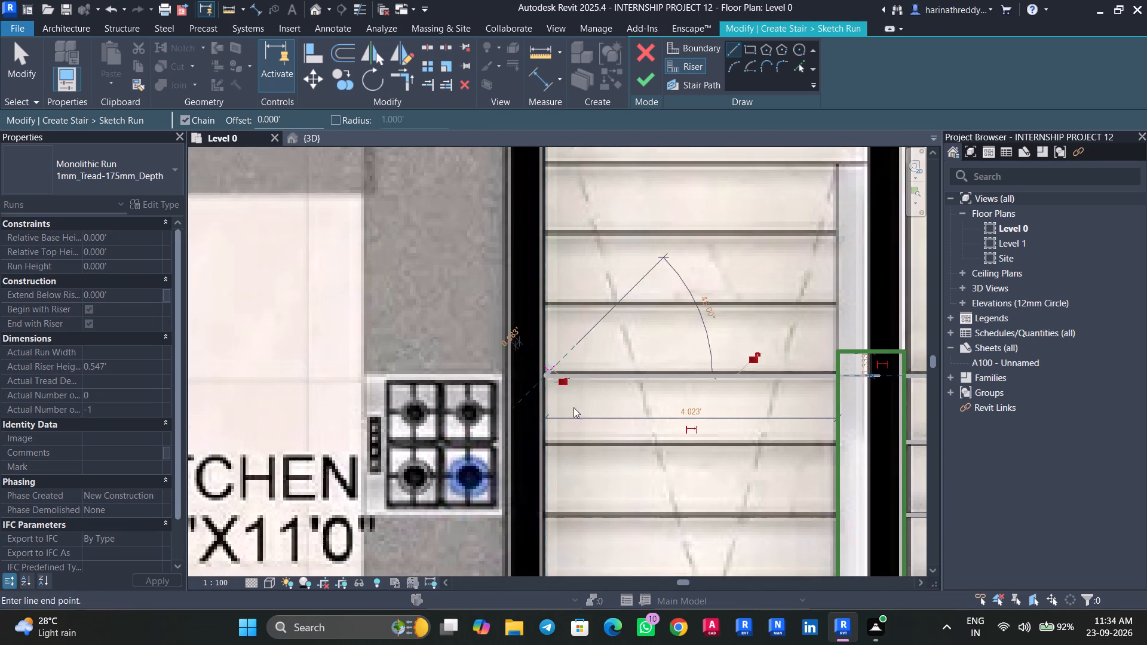
pyautogui.moveTo(603, 419); pyautogui.dragTo(612, 297, button='middle')
pyautogui.click(841, 320)
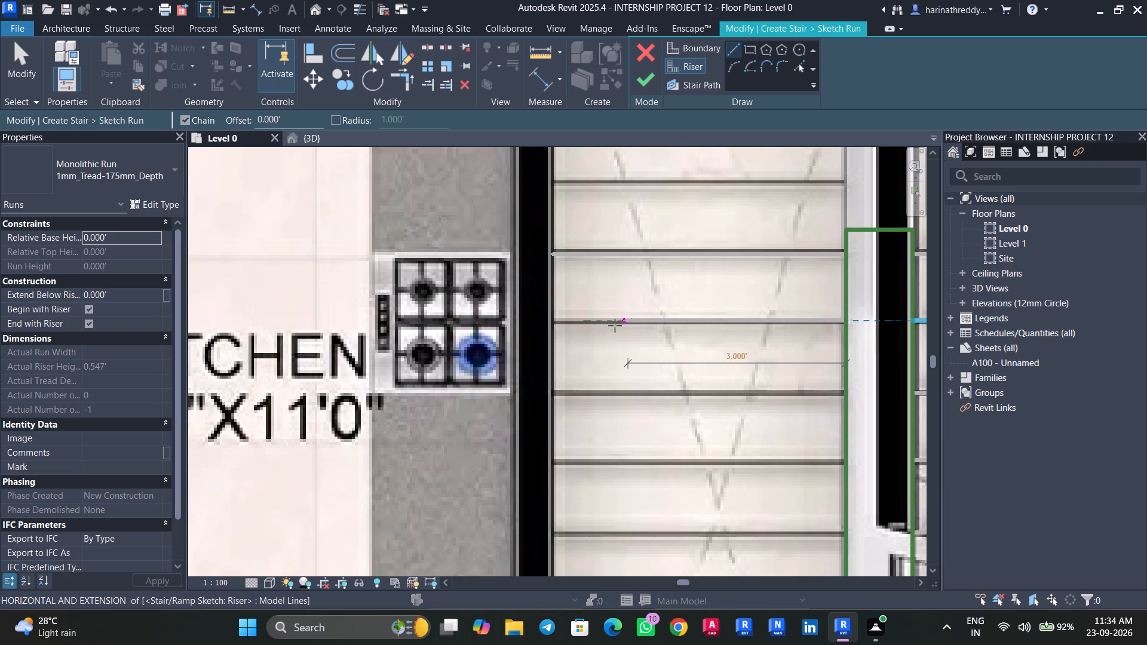
pyautogui.click(554, 324)
pyautogui.press('Escape')
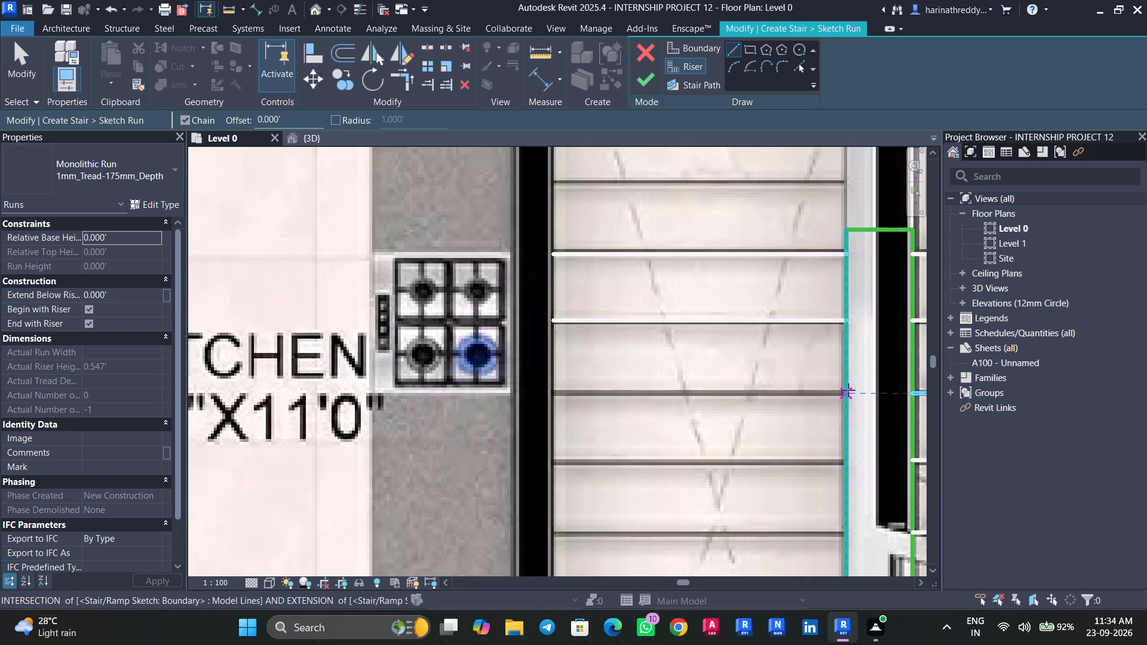
pyautogui.click(848, 390)
pyautogui.click(553, 390)
pyautogui.press('Escape')
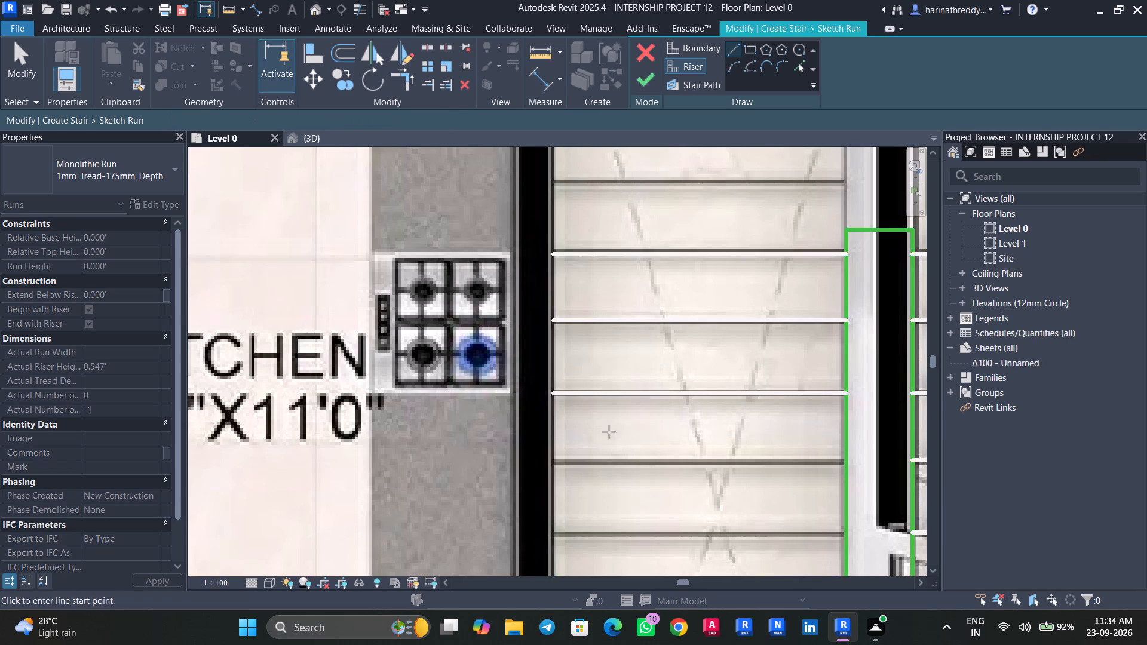
# Draw the kitchen-side flight's remaining four risers along the plan lines, from the well boundary to the kitchen wall, ending at the lower landing.
pyautogui.moveTo(611, 431); pyautogui.dragTo(545, 318, button='middle')
pyautogui.click(778, 351)
pyautogui.moveTo(677, 355); pyautogui.dragTo(810, 351, button='middle')
pyautogui.click(619, 350)
pyautogui.press('Escape')
pyautogui.moveTo(720, 388); pyautogui.dragTo(603, 244, button='middle')
pyautogui.scroll(1, 604, 244)
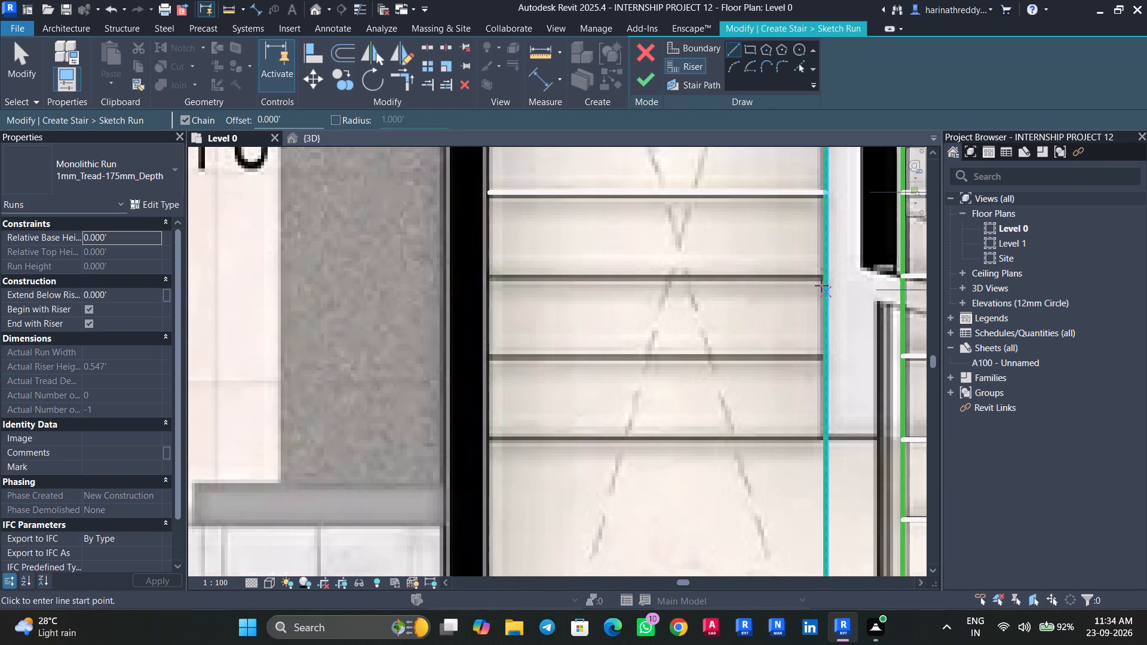
pyautogui.click(821, 278)
pyautogui.click(491, 274)
pyautogui.press('Escape')
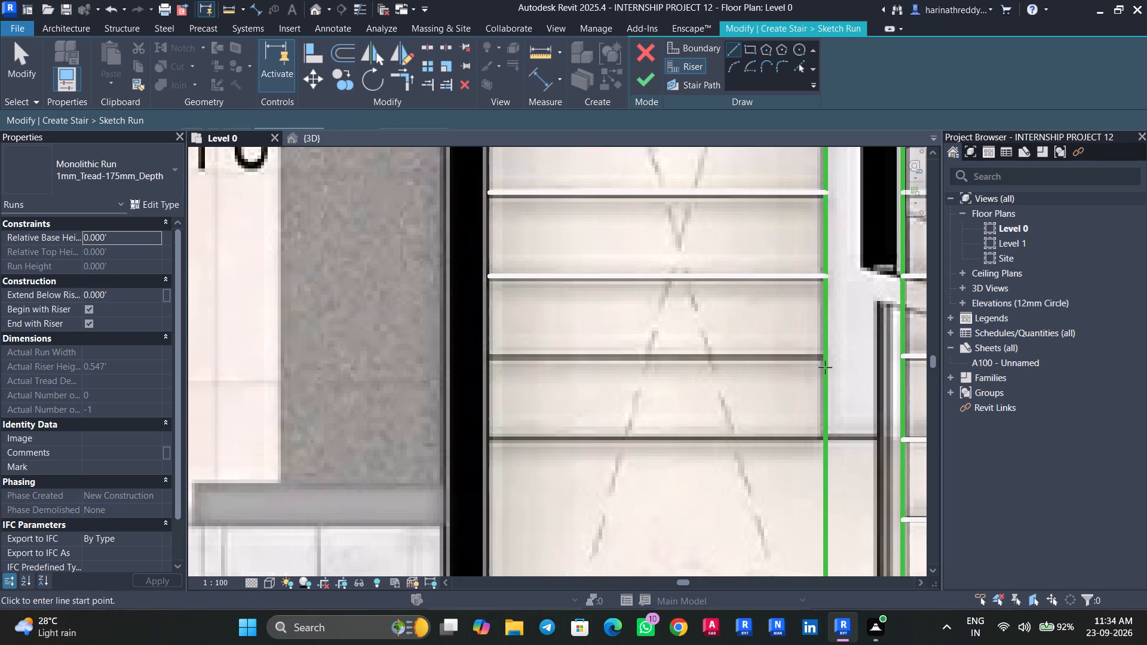
pyautogui.click(826, 357)
pyautogui.click(485, 361)
pyautogui.press('Escape')
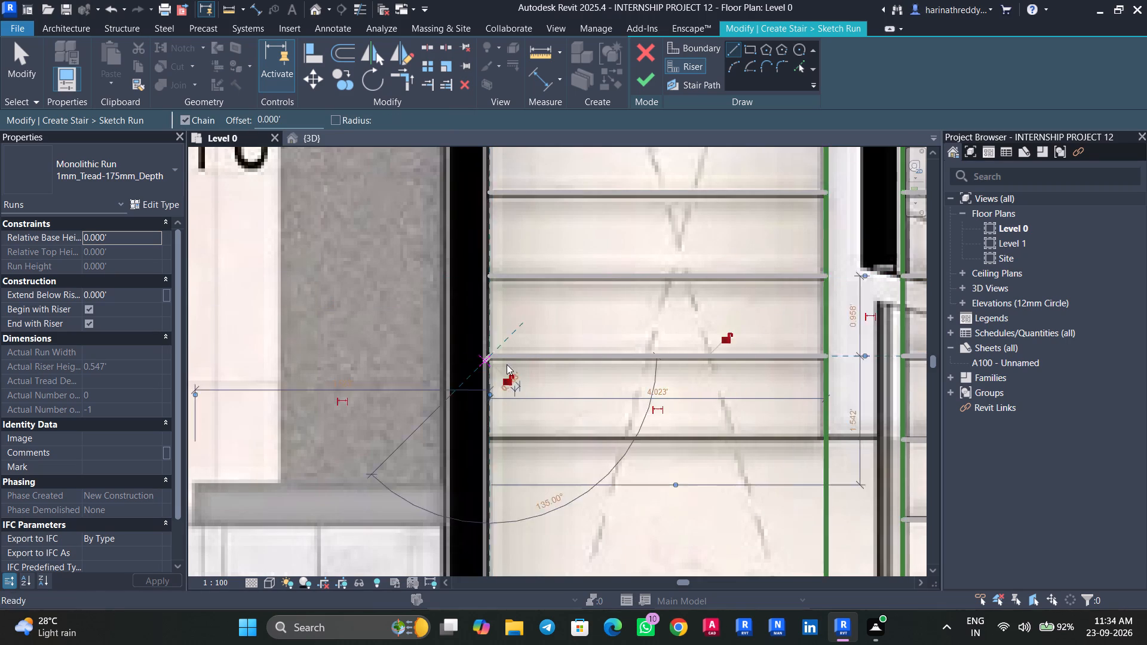
pyautogui.click(827, 440)
pyautogui.moveTo(646, 429); pyautogui.dragTo(774, 430, button='middle')
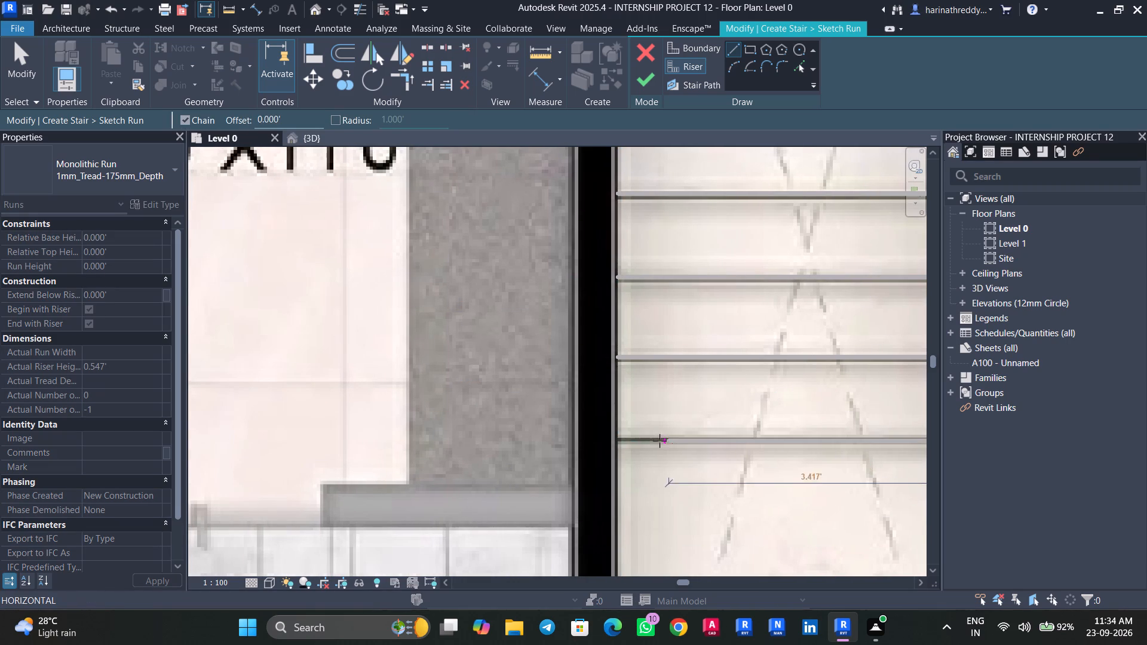
pyautogui.click(619, 441)
pyautogui.press('Escape')
pyautogui.scroll(-10, 693, 465)
pyautogui.moveTo(703, 480); pyautogui.dragTo(623, 355, button='middle')
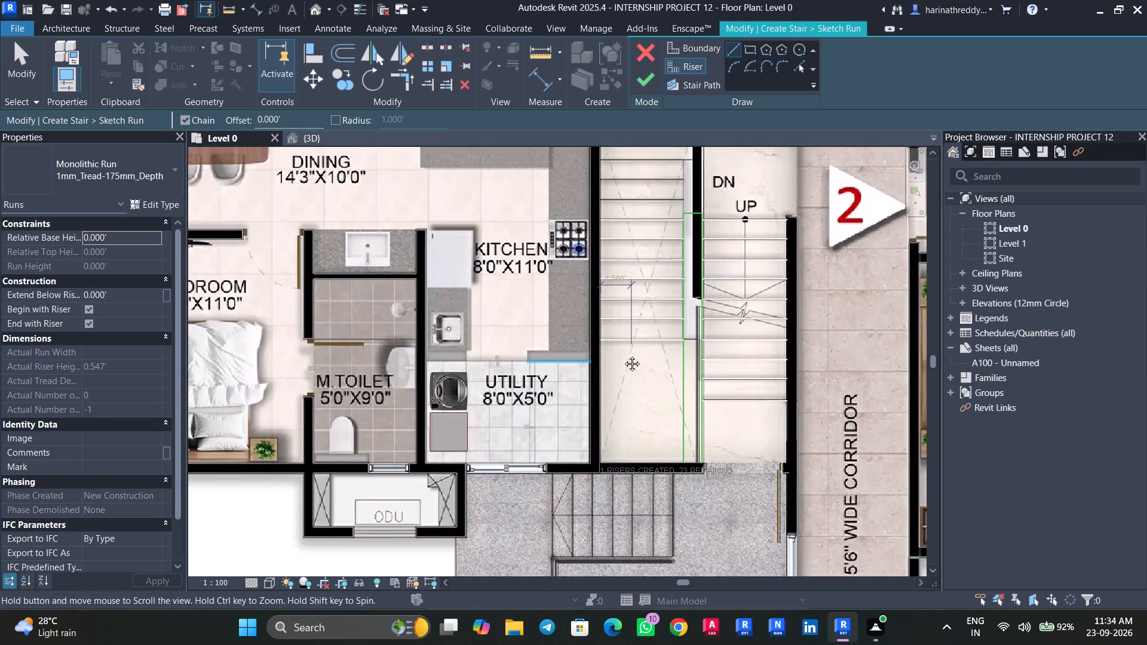
pyautogui.moveTo(623, 355); pyautogui.dragTo(622, 355, button='middle')
pyautogui.scroll(4, 636, 391)
pyautogui.press('Escape')
pyautogui.press('Escape')
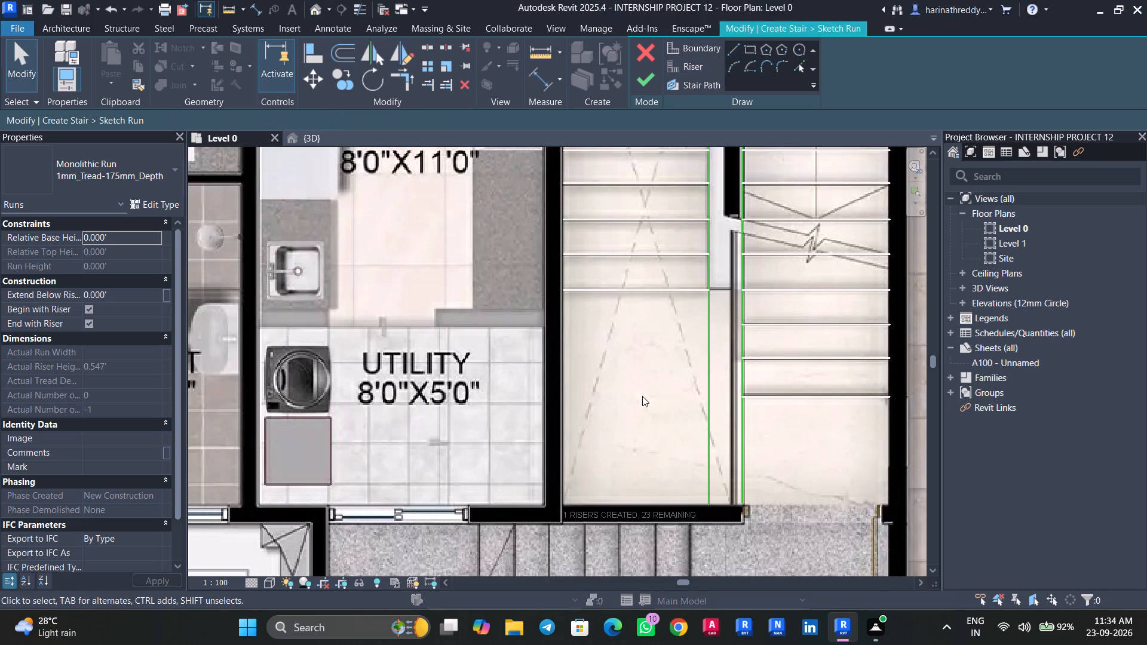
# Trace the outer stair boundary up the corridor wall, across the top landing and down the kitchen wall to the bottom wall.
pyautogui.scroll(1, 603, 397)
pyautogui.scroll(-4, 603, 397)
pyautogui.moveTo(607, 401); pyautogui.dragTo(623, 466, button='middle')
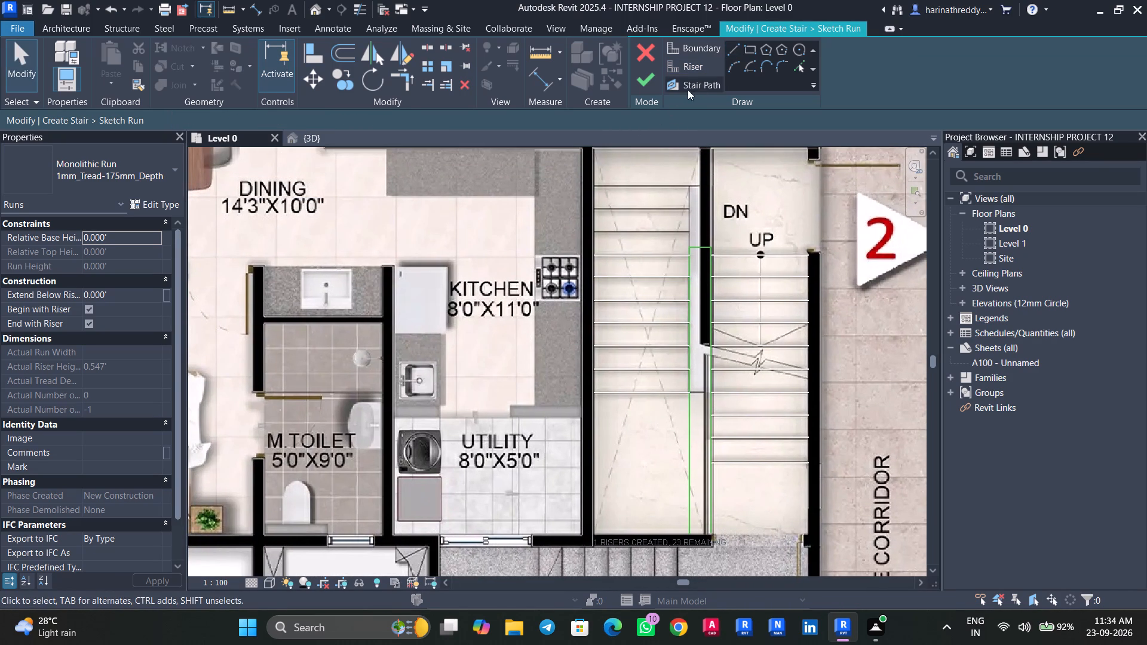
pyautogui.click(691, 48)
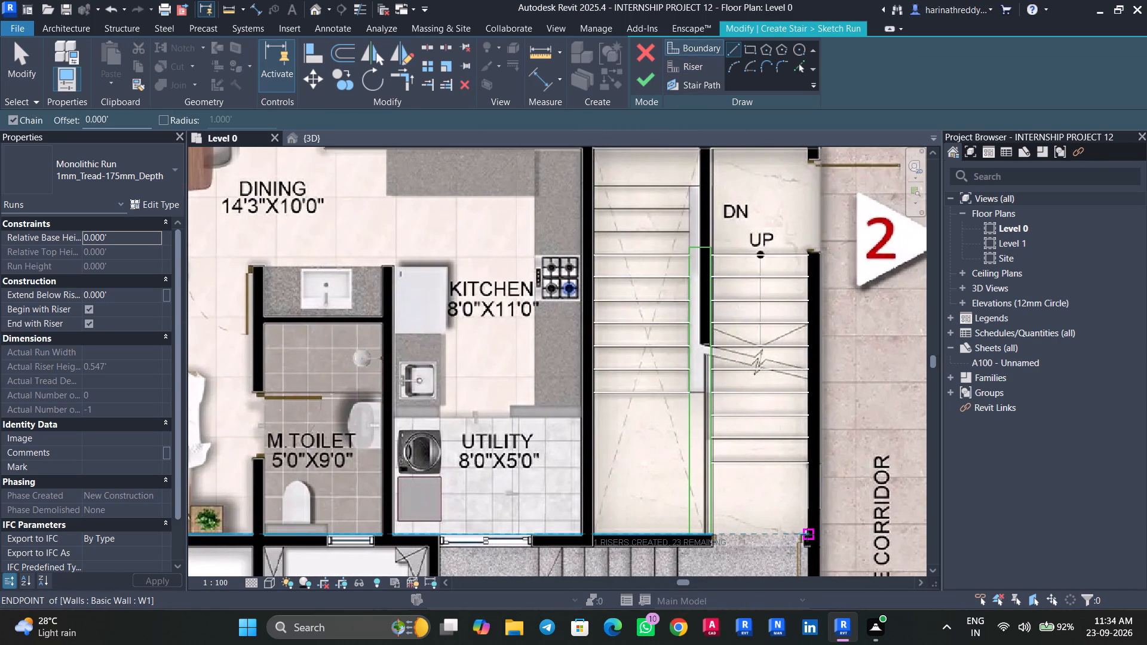
pyautogui.click(807, 534)
pyautogui.moveTo(818, 179); pyautogui.dragTo(825, 260, button='middle')
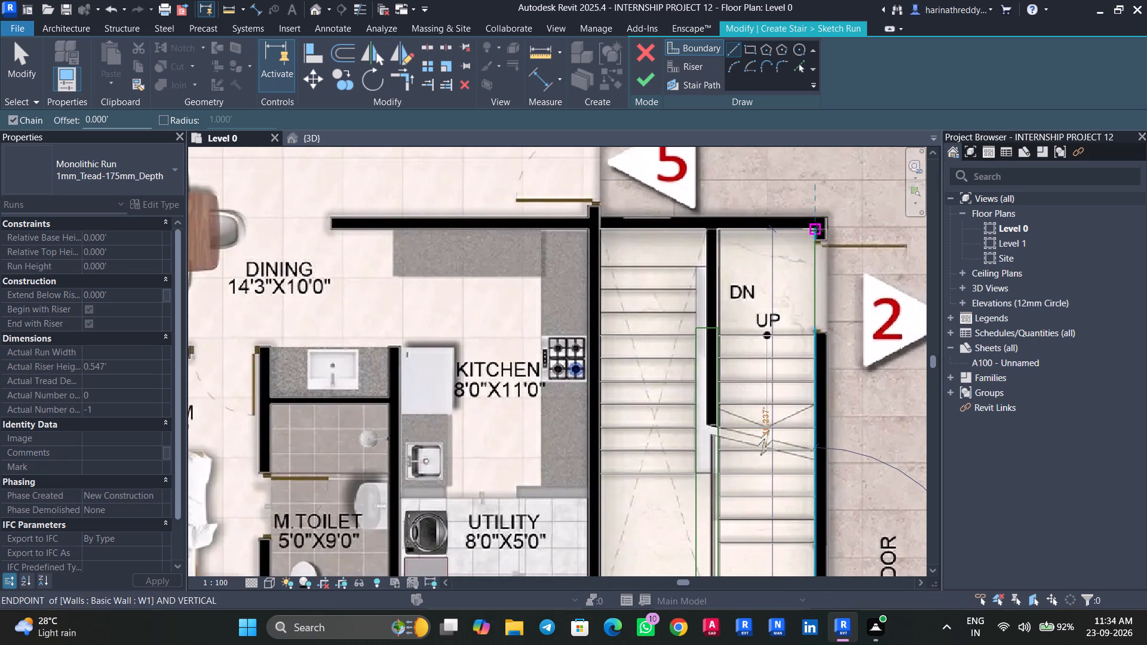
pyautogui.click(816, 230)
pyautogui.click(601, 229)
pyautogui.moveTo(619, 330); pyautogui.dragTo(651, 181, button='middle')
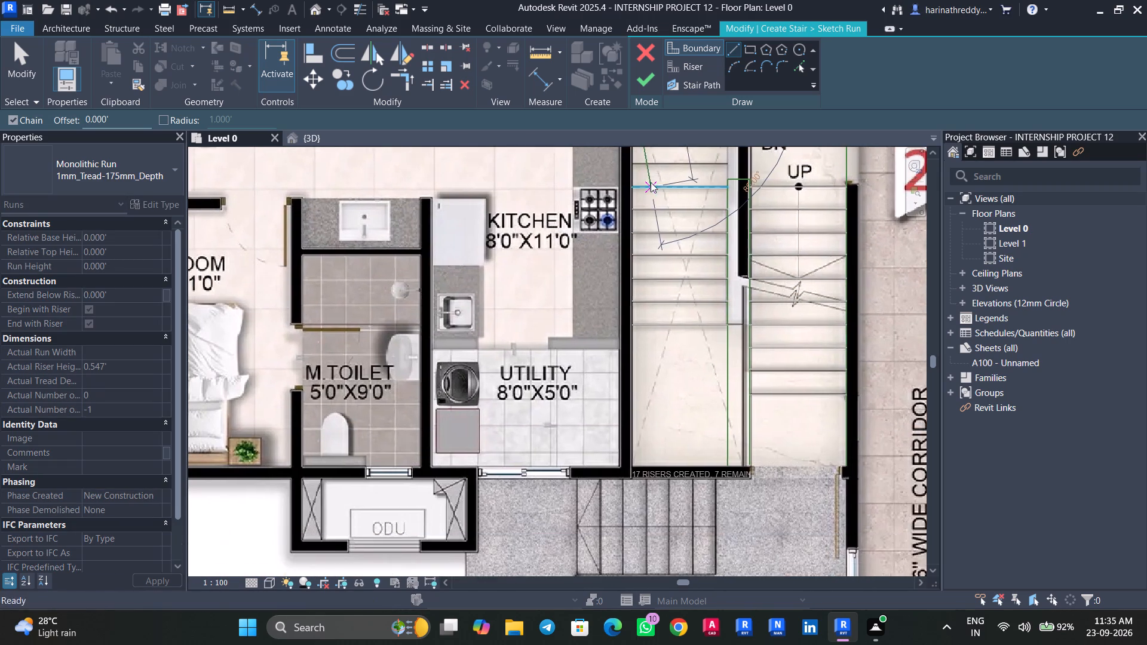
pyautogui.click(630, 465)
pyautogui.press('Escape')
pyautogui.press('Escape')
pyautogui.scroll(-1, 676, 389)
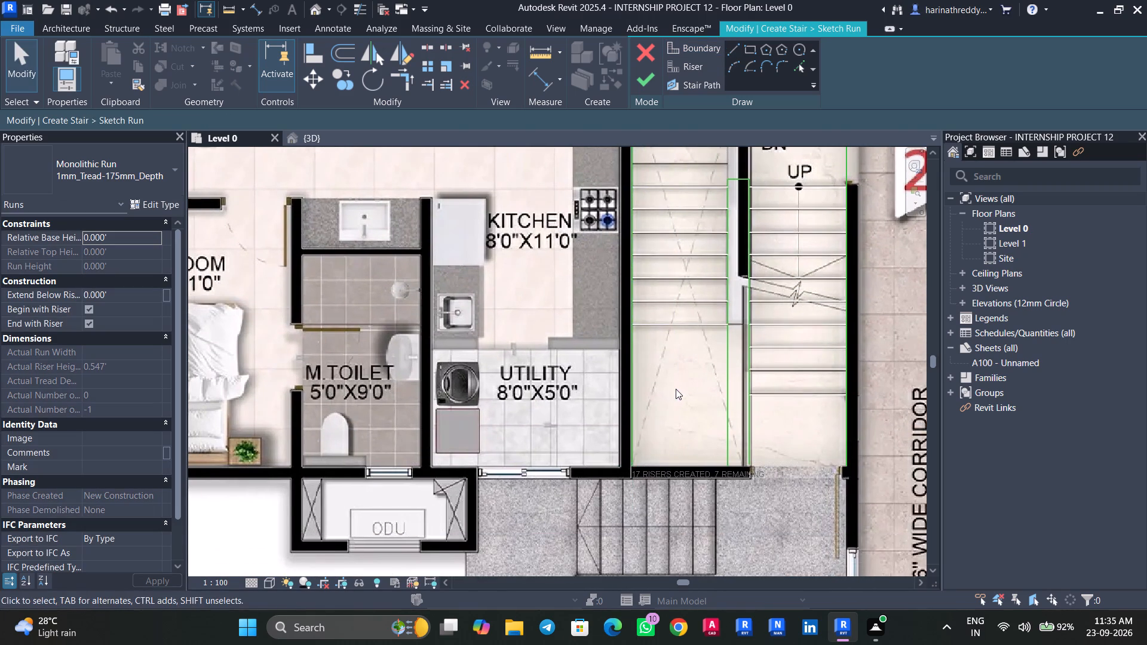
# Draw the stair path up the middle of the kitchen-side flight, across the top landing and down the middle of the UP flight.
pyautogui.moveTo(676, 387); pyautogui.dragTo(661, 462, button='middle')
pyautogui.click(697, 88)
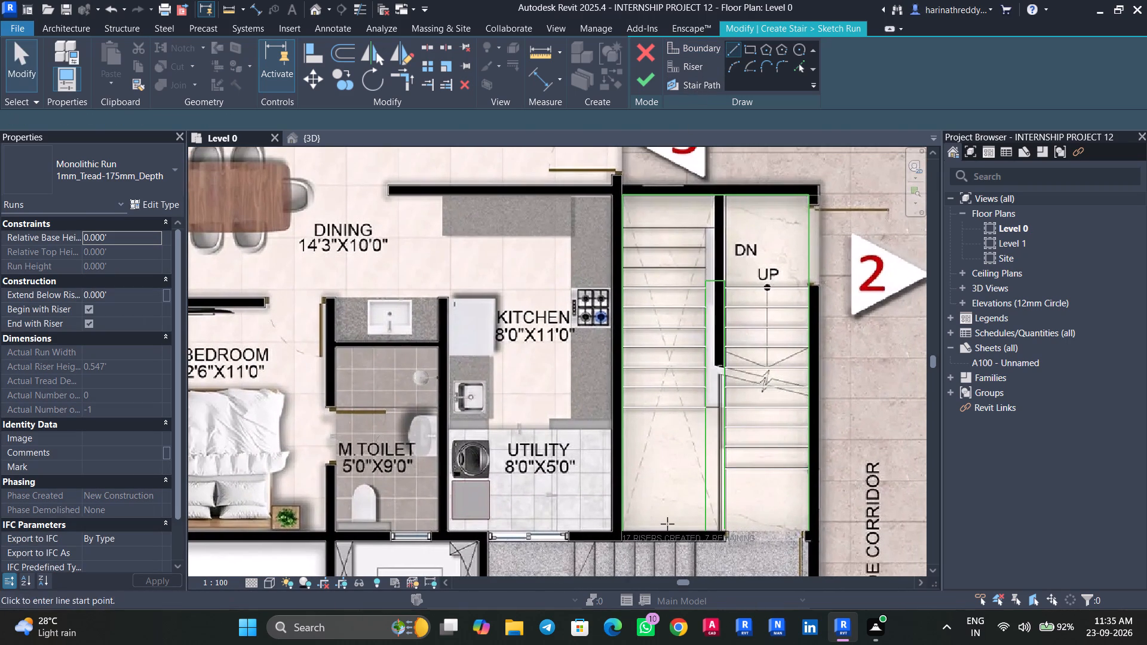
pyautogui.click(665, 534)
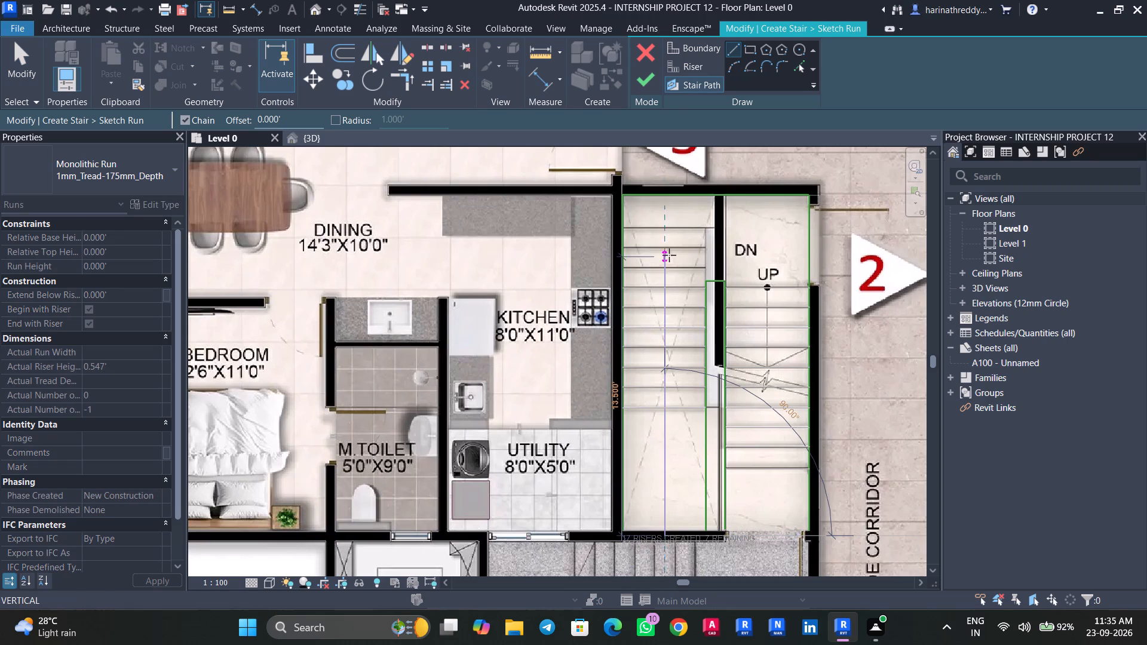
pyautogui.scroll(3, 669, 256)
pyautogui.click(668, 241)
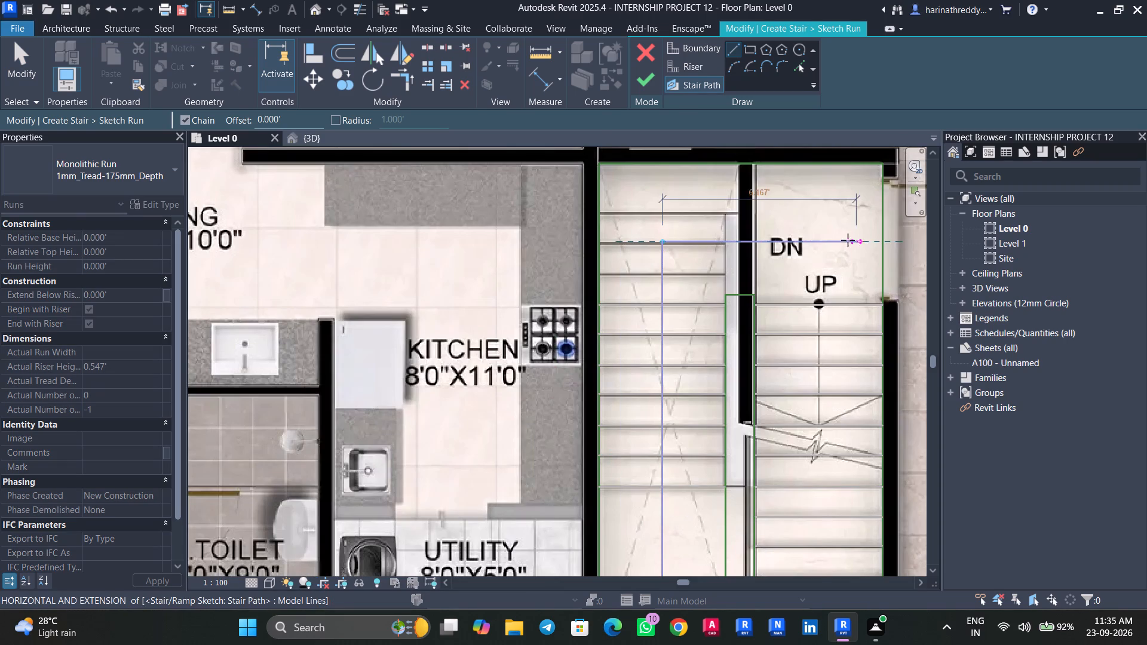
pyautogui.click(828, 241)
pyautogui.moveTo(832, 379); pyautogui.dragTo(859, 185, button='middle')
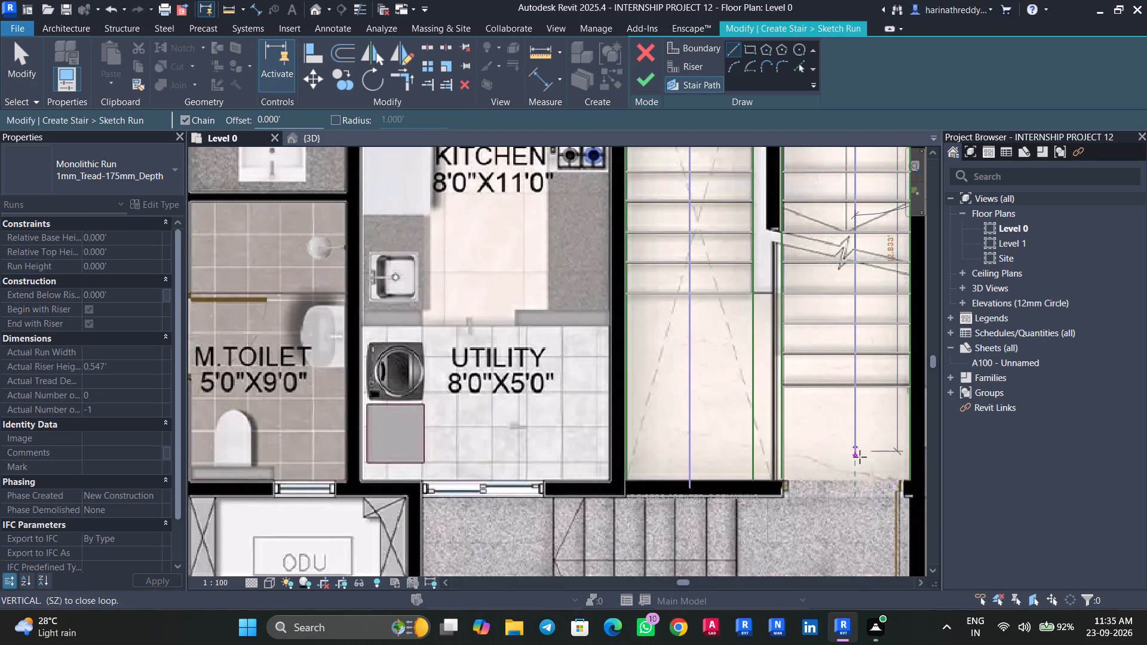
pyautogui.click(855, 477)
pyautogui.press('Escape')
pyautogui.press('Escape')
# Pull the lower end of the kitchen-side stair path line back to the inner face of the bottom wall.
pyautogui.scroll(-1, 814, 443)
pyautogui.click(707, 472)
pyautogui.scroll(2, 700, 483)
pyautogui.scroll(-1, 701, 483)
pyautogui.scroll(2, 702, 483)
pyautogui.moveTo(709, 478); pyautogui.dragTo(709, 460)
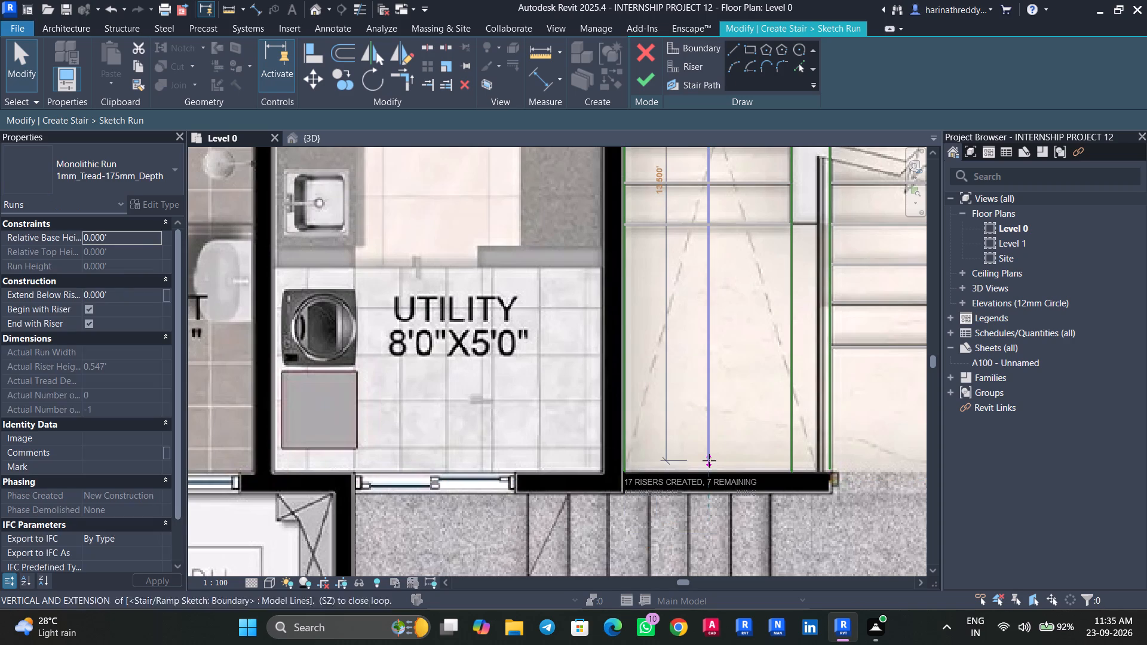
pyautogui.moveTo(709, 460); pyautogui.dragTo(709, 469)
pyautogui.press('Escape')
pyautogui.scroll(-3, 739, 454)
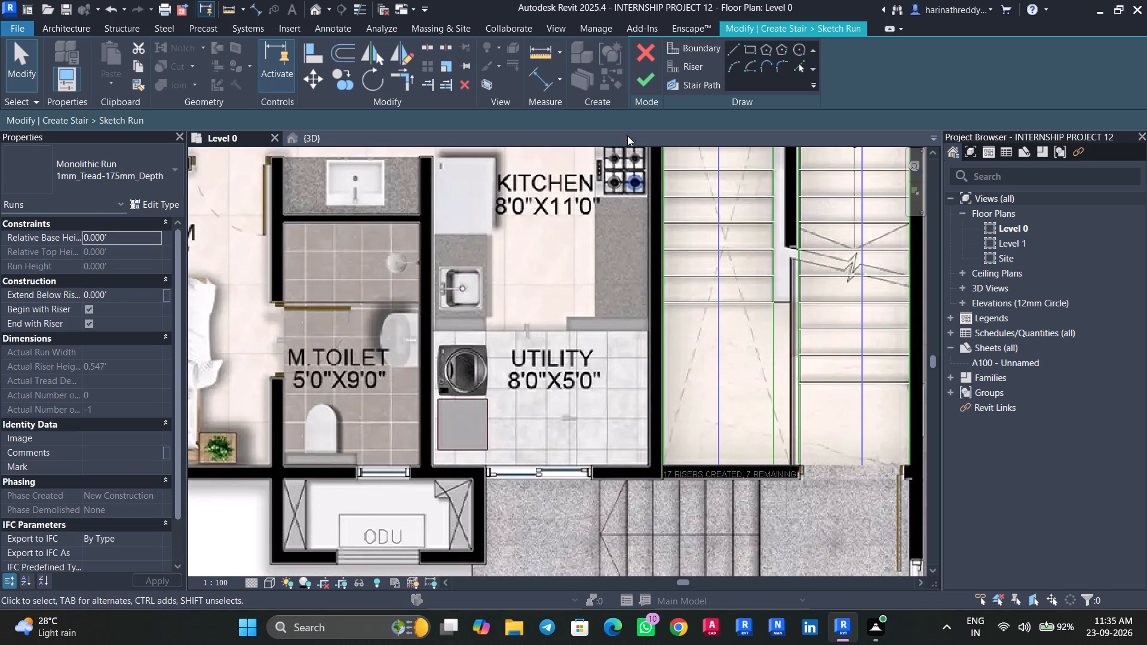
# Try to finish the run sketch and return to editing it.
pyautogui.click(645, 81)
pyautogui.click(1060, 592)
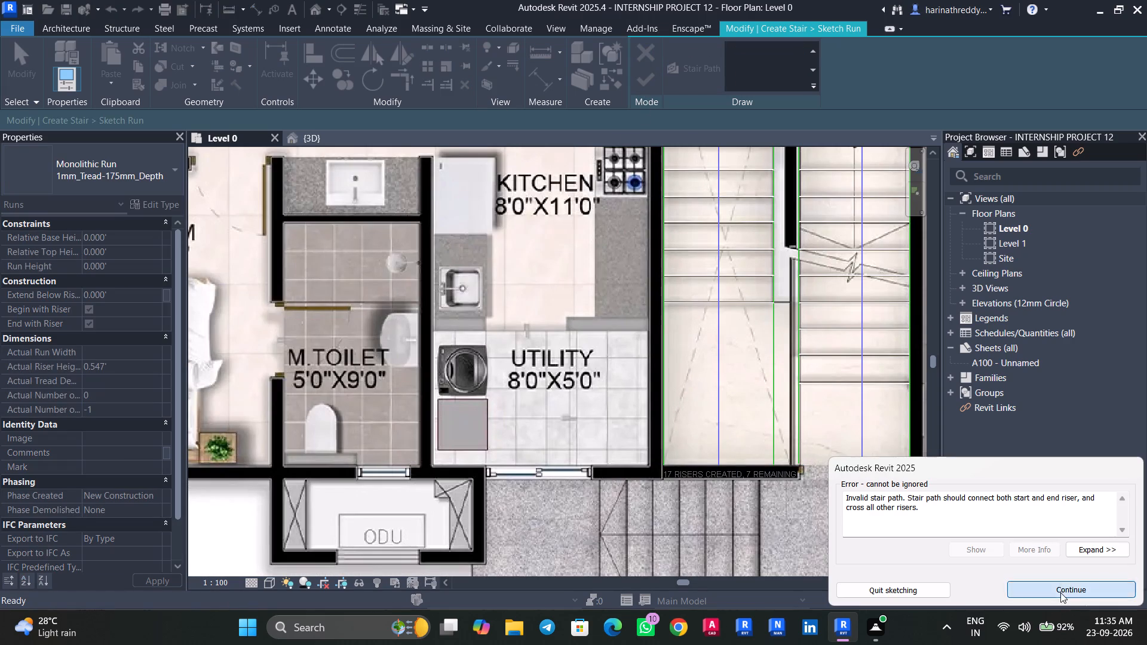
# Draw boundary lines closing the lower ends of the UP flight and the kitchen-side flight along the bottom wall.
pyautogui.scroll(1, 855, 458)
pyautogui.scroll(-1, 855, 458)
pyautogui.scroll(3, 855, 458)
pyautogui.moveTo(857, 453); pyautogui.dragTo(723, 394, button='middle')
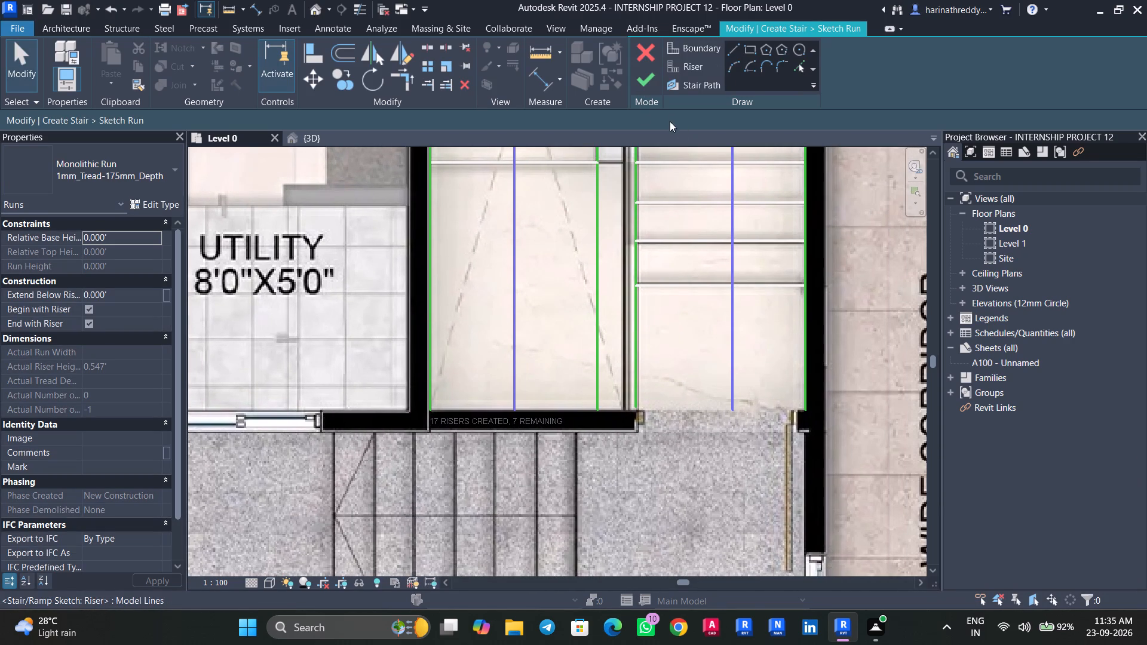
pyautogui.click(695, 49)
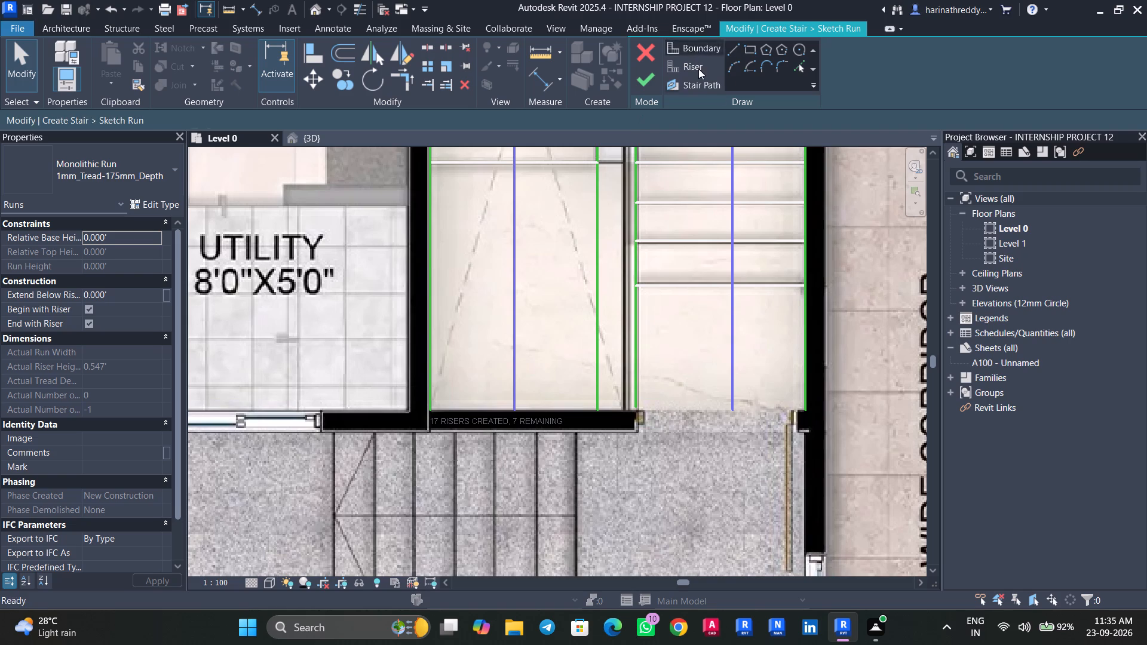
pyautogui.click(637, 408)
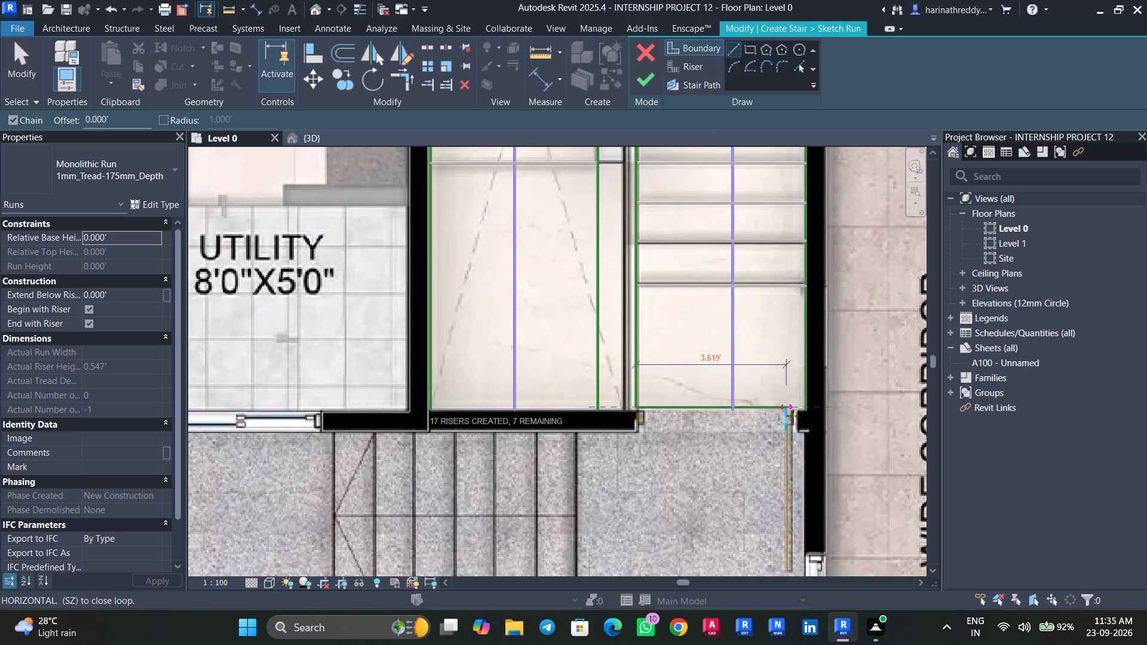
pyautogui.click(805, 412)
pyautogui.press('Escape')
pyautogui.click(599, 407)
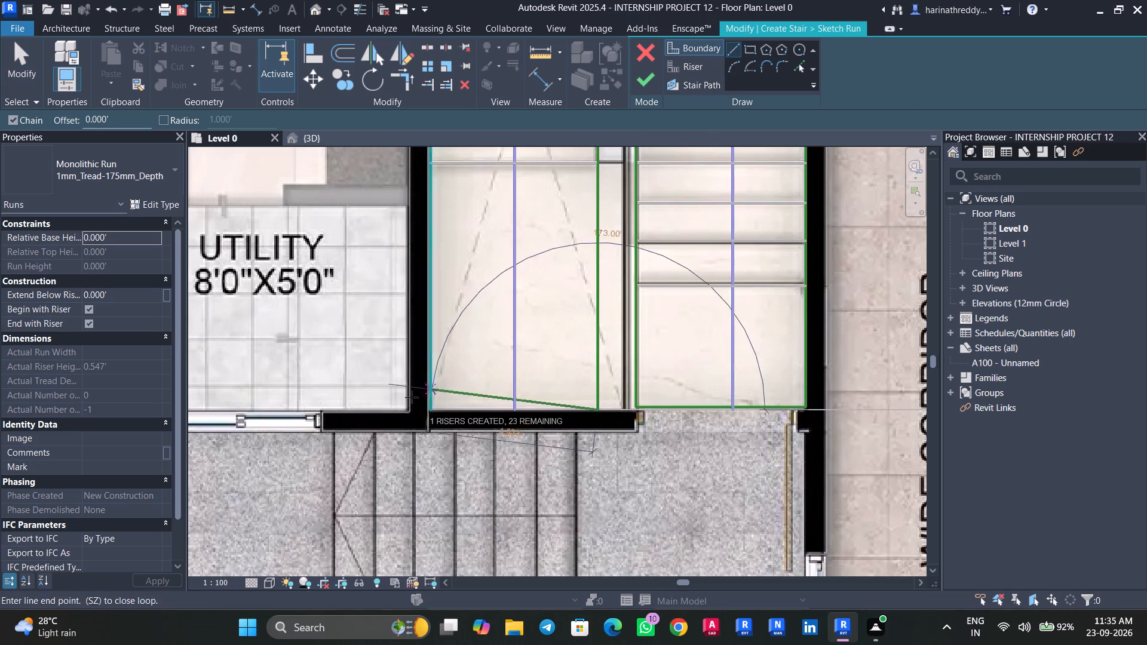
pyautogui.click(430, 409)
pyautogui.press('Escape')
pyautogui.press('Escape')
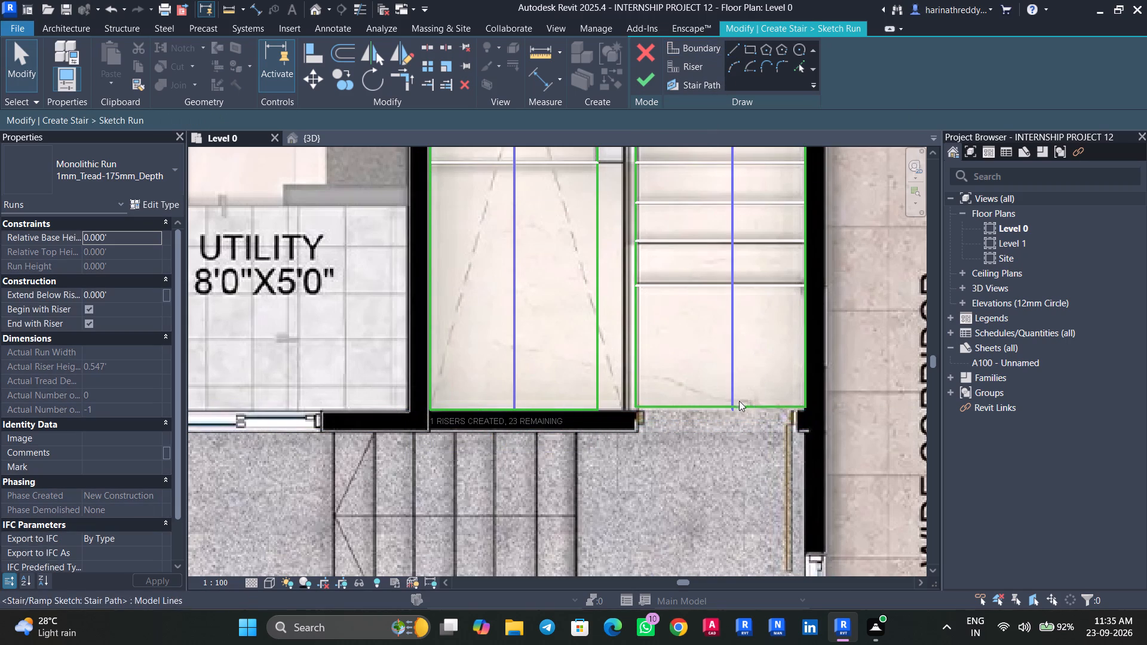
# Shorten the UP flight's stair path line to end at the lower closing boundary.
pyautogui.scroll(4, 738, 400)
pyautogui.click(734, 395)
pyautogui.moveTo(730, 419); pyautogui.dragTo(731, 408)
pyautogui.scroll(1, 730, 413)
pyautogui.press('Escape')
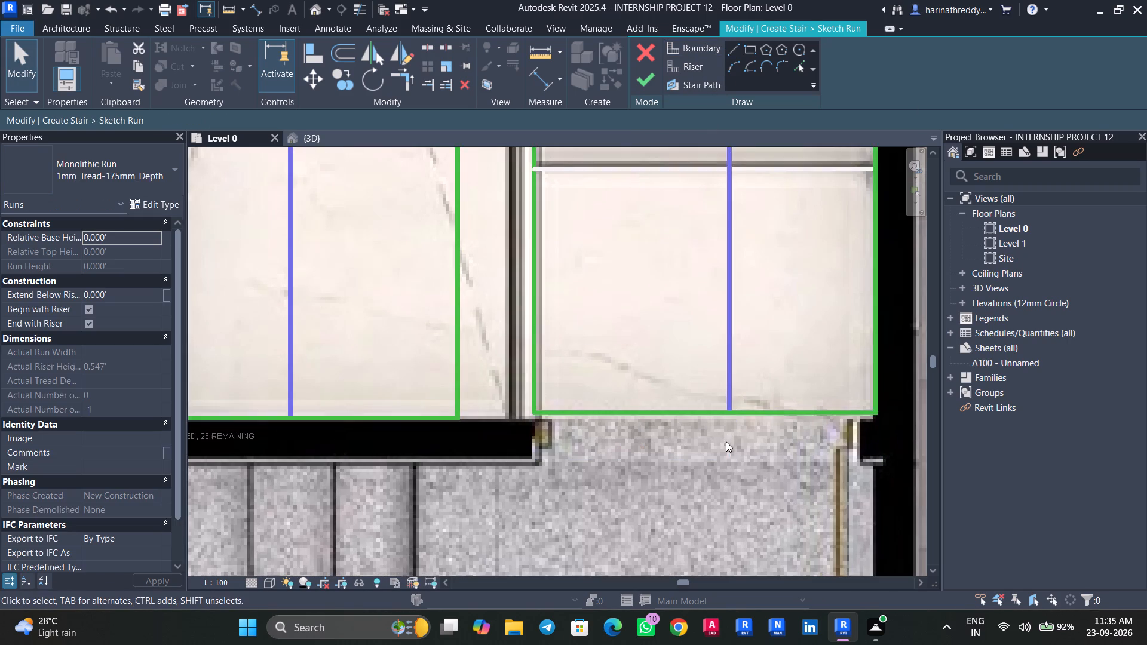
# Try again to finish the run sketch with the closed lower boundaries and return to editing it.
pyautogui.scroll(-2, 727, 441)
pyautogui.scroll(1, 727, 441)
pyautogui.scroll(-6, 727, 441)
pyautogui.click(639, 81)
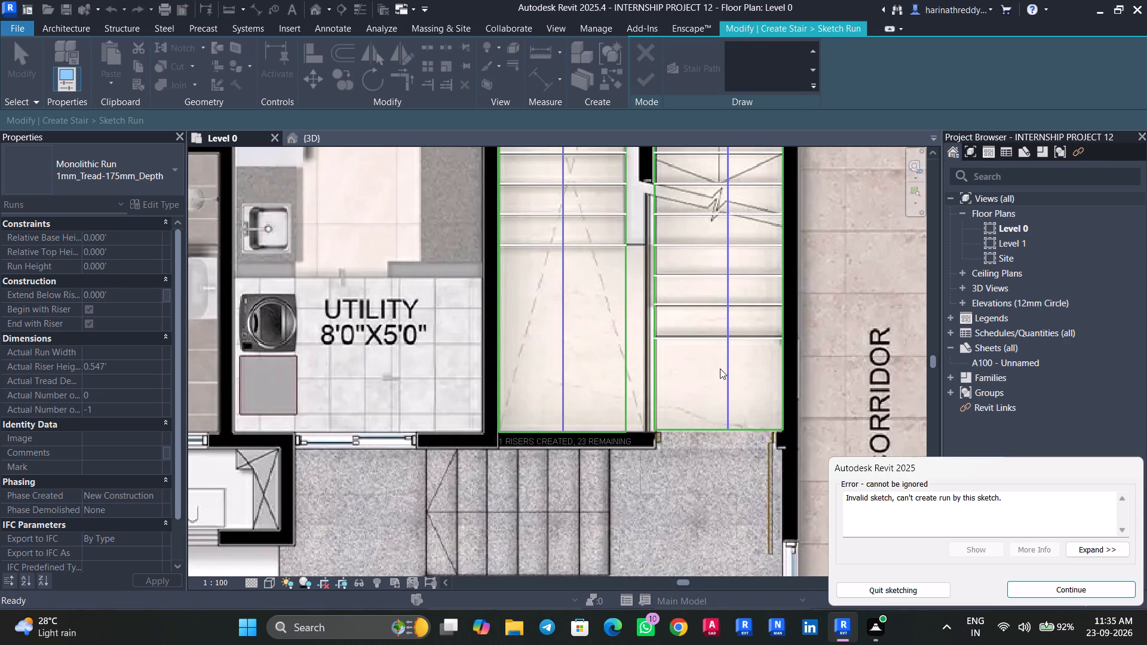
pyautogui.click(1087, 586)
# Examine the boundaries, risers and stair path of both flights for the fault in the run sketch.
pyautogui.scroll(6, 605, 434)
pyautogui.moveTo(637, 352); pyautogui.dragTo(606, 503, button='middle')
pyautogui.scroll(1, 606, 503)
pyautogui.scroll(-5, 603, 489)
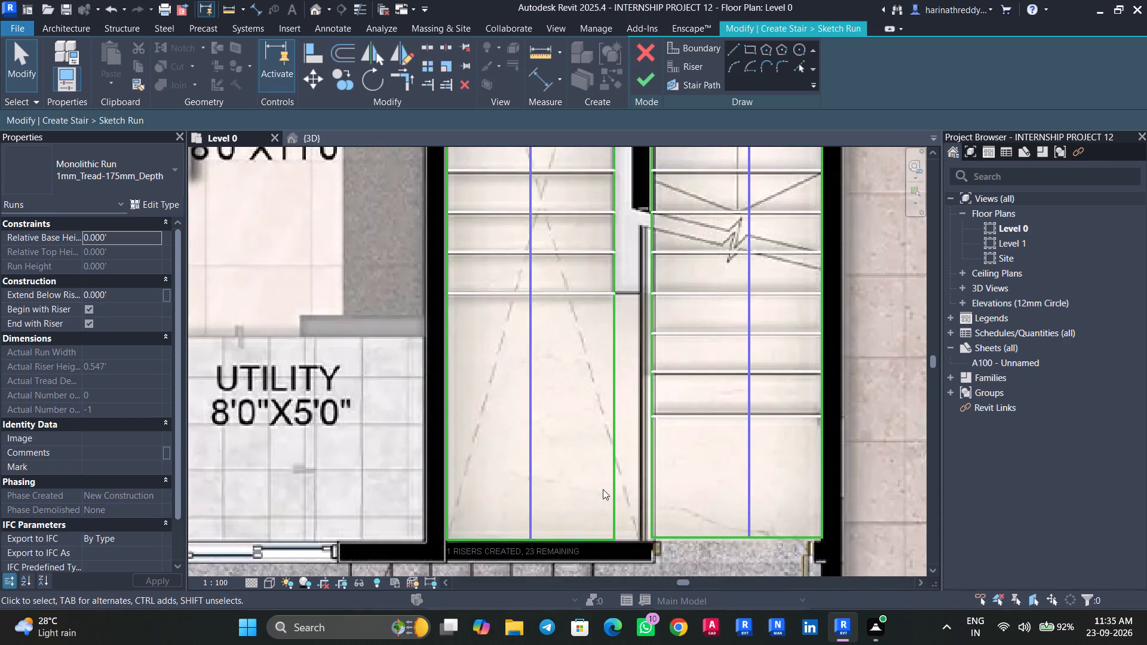
pyautogui.scroll(-5, 602, 489)
pyautogui.moveTo(602, 488); pyautogui.dragTo(597, 444, button='middle')
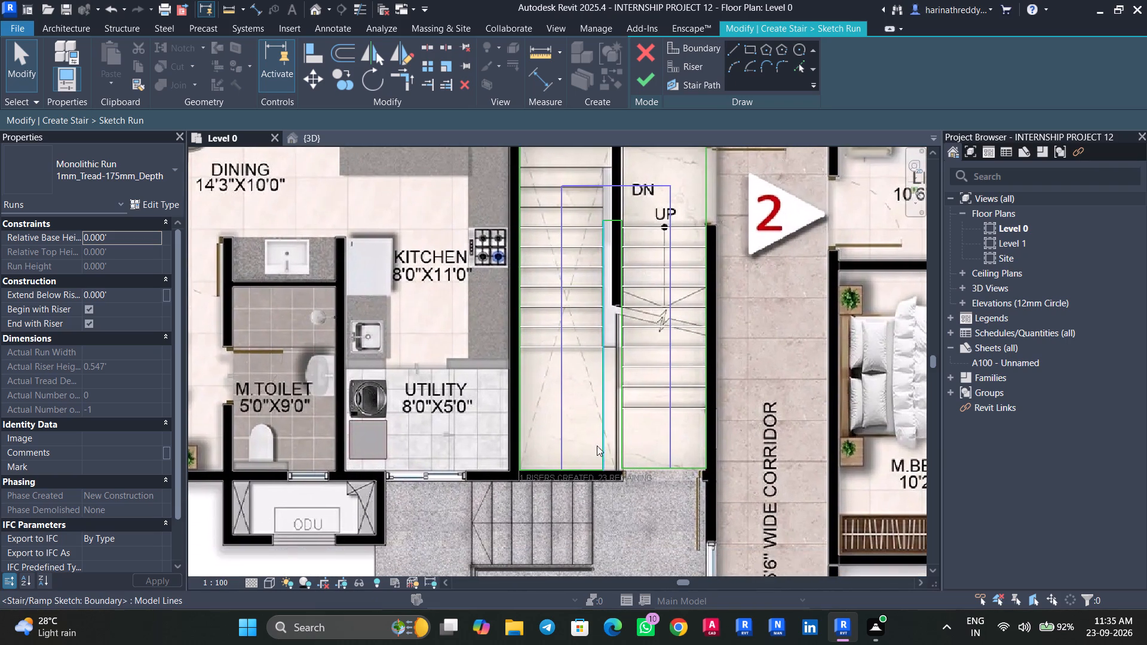
# Examine the lower closing boundaries, the risers and the central gap between both flights for the fault in the run sketch.
pyautogui.scroll(3, 645, 469)
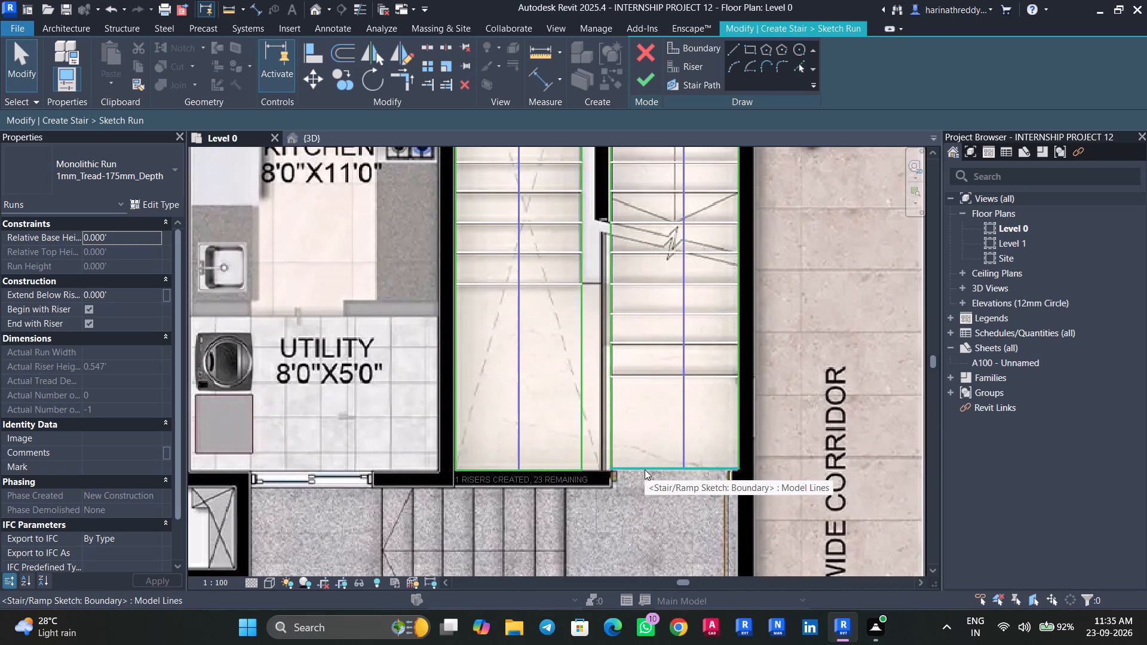
pyautogui.scroll(8, 482, 467)
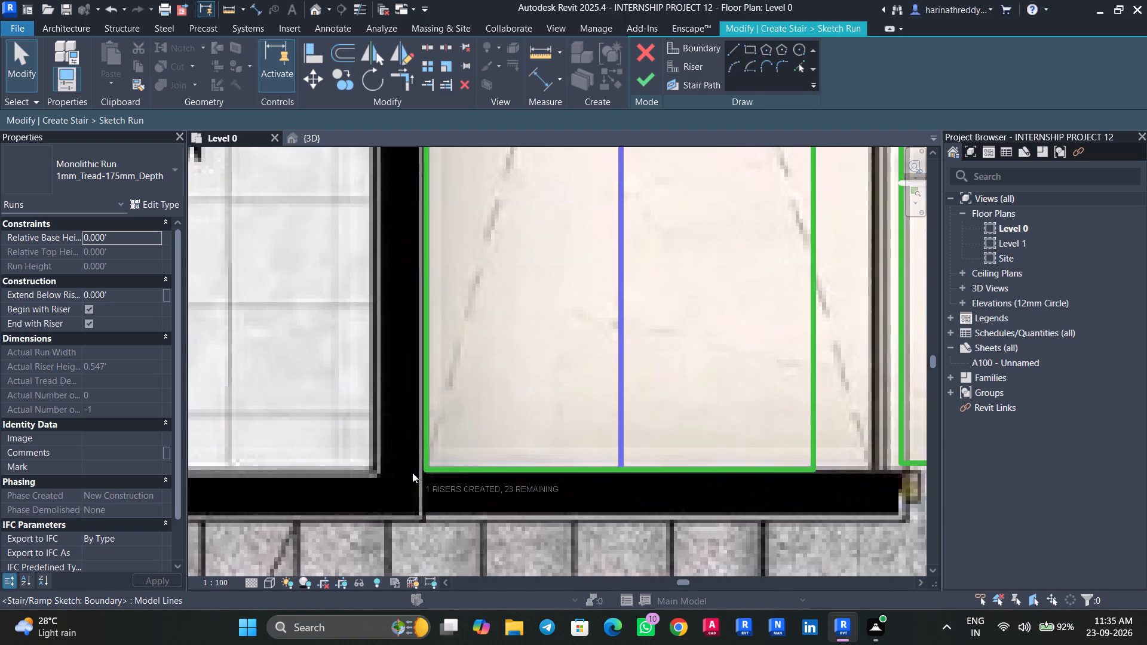
pyautogui.scroll(-13, 518, 469)
pyautogui.moveTo(613, 415); pyautogui.dragTo(627, 481, button='middle')
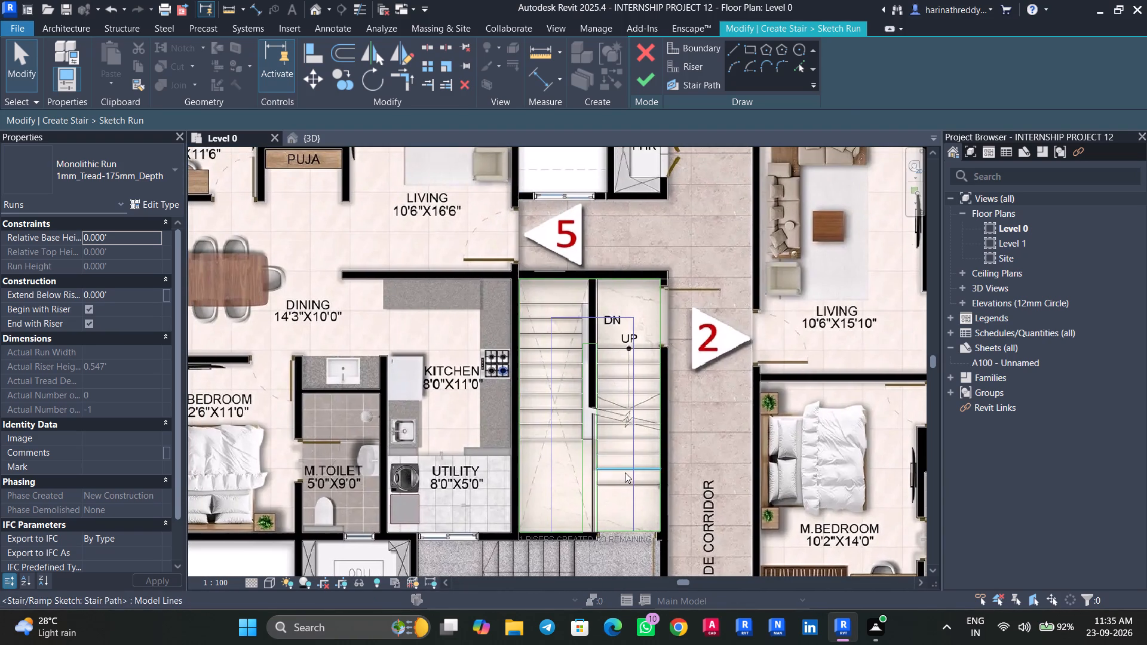
pyautogui.scroll(5, 559, 400)
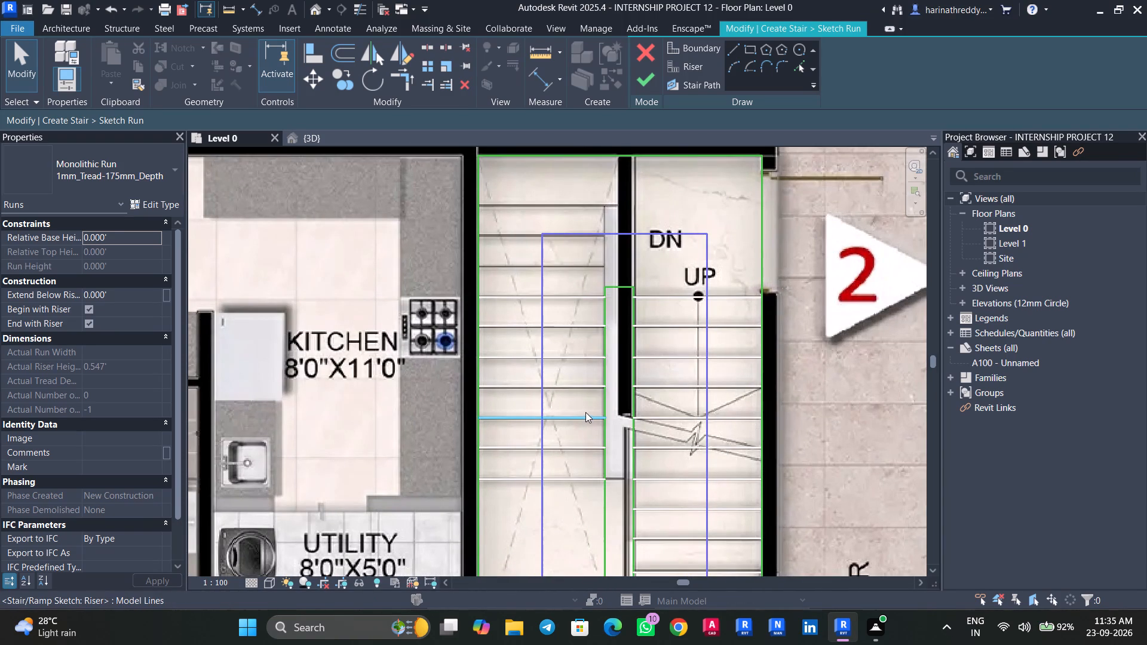
pyautogui.scroll(5, 680, 260)
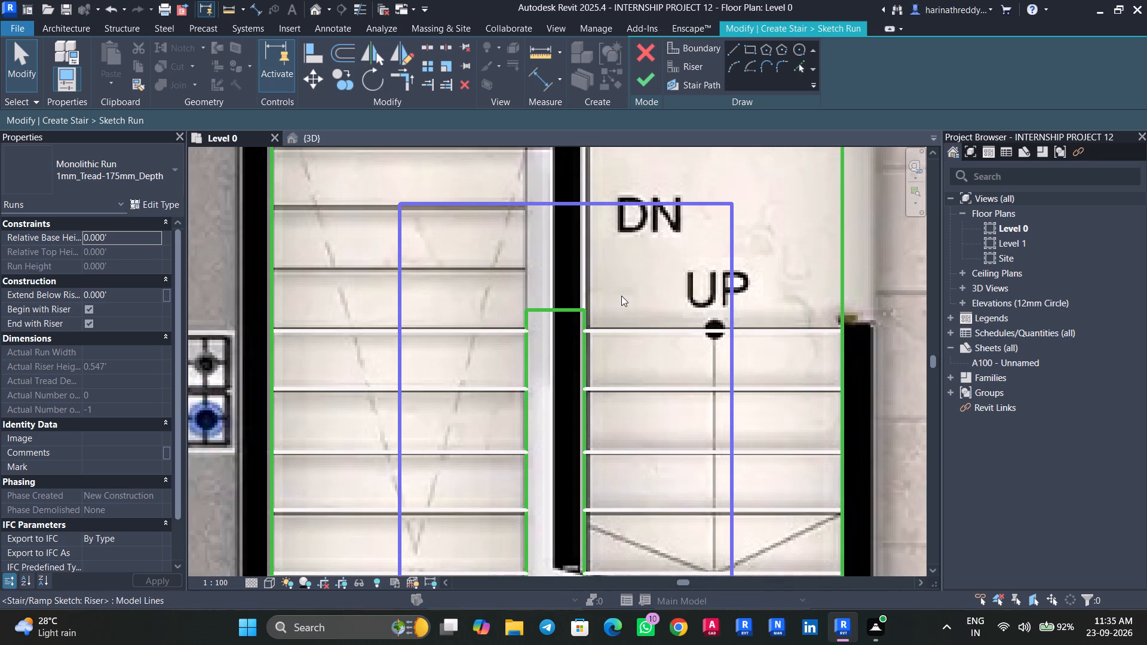
pyautogui.scroll(-4, 621, 296)
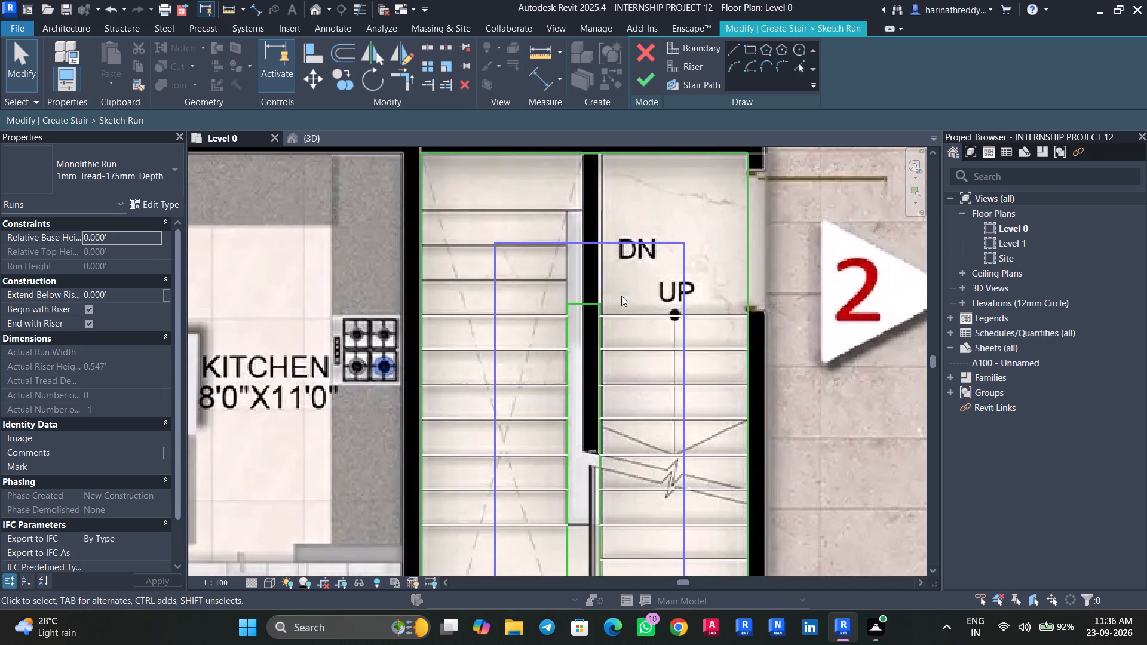
pyautogui.moveTo(621, 296); pyautogui.dragTo(642, 85, button='middle')
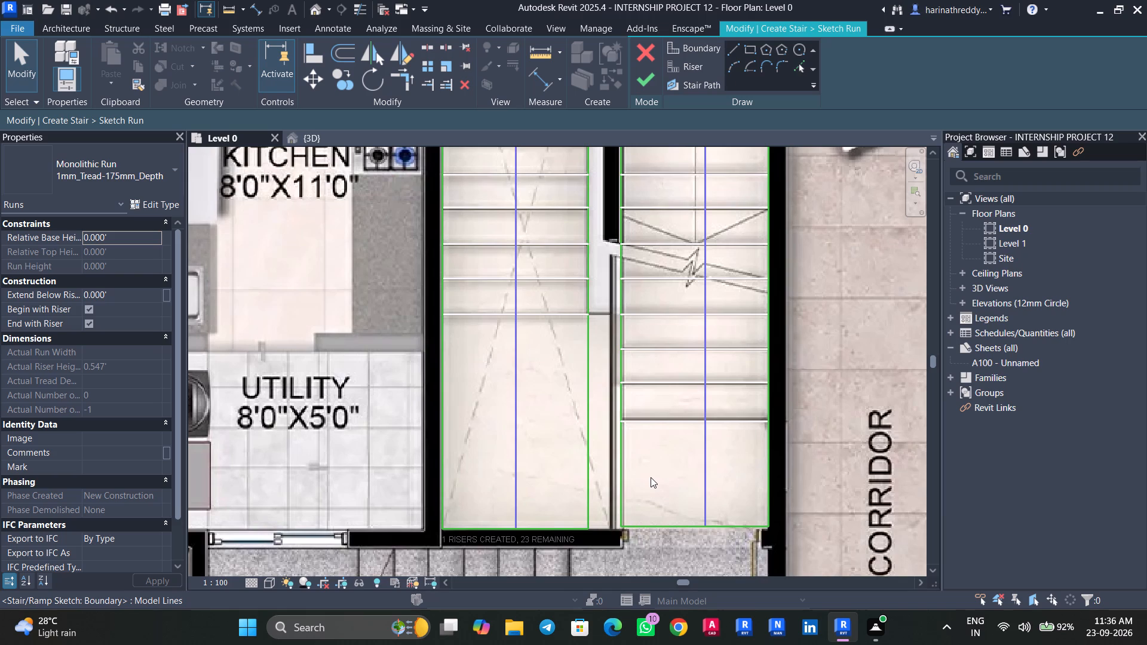
# Delete the boundary lines closing the lower ends of the kitchen-side flight and the UP flight.
pyautogui.scroll(5, 690, 526)
pyautogui.click(694, 530)
pyautogui.moveTo(628, 518); pyautogui.dragTo(834, 469, button='middle')
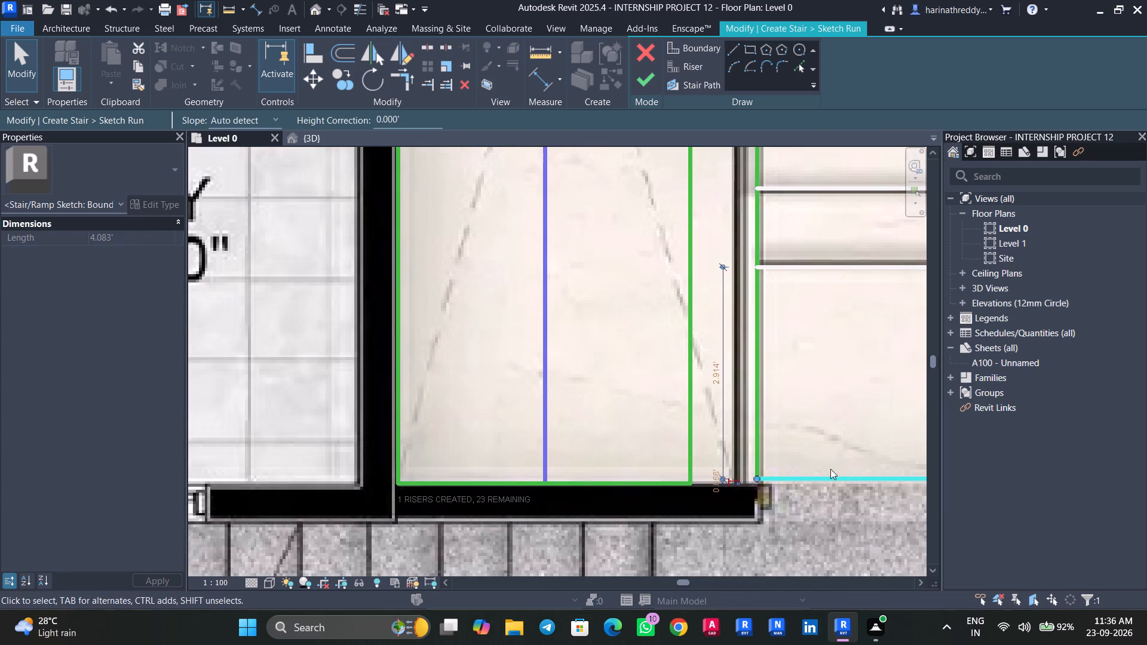
pyautogui.press('Escape')
pyautogui.click(645, 482)
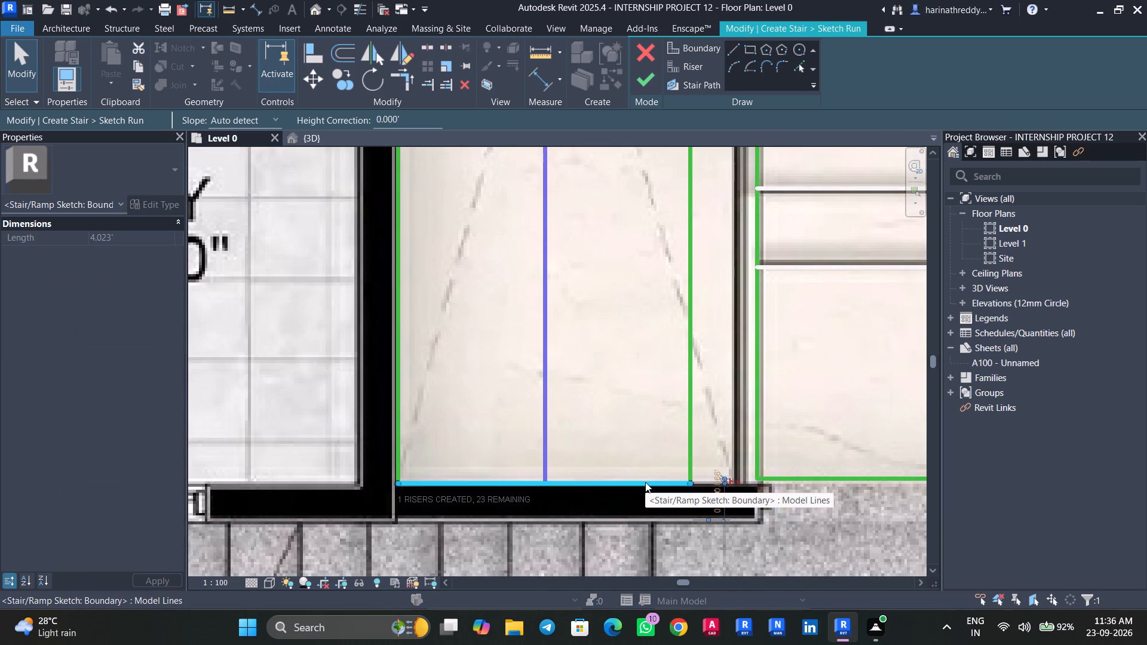
pyautogui.scroll(-6, 645, 482)
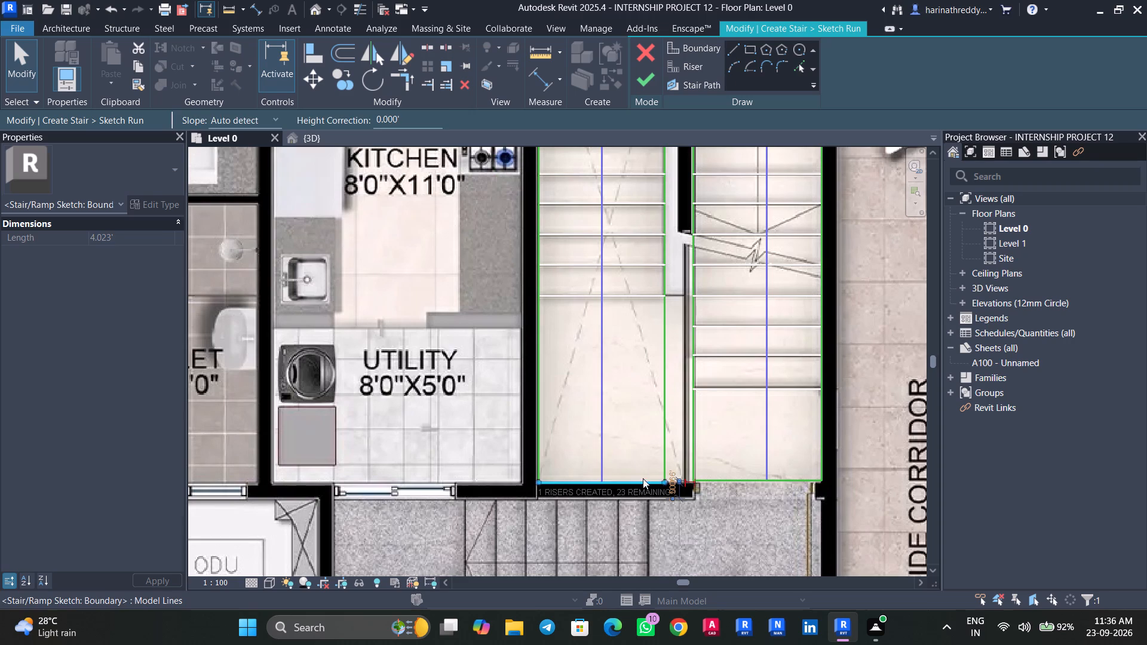
pyautogui.press('Delete')
pyautogui.click(745, 477)
pyautogui.press('Delete')
# Draw riser lines across the lower ends of the UP flight and the kitchen-side flight, and finish the run sketch.
pyautogui.click(697, 63)
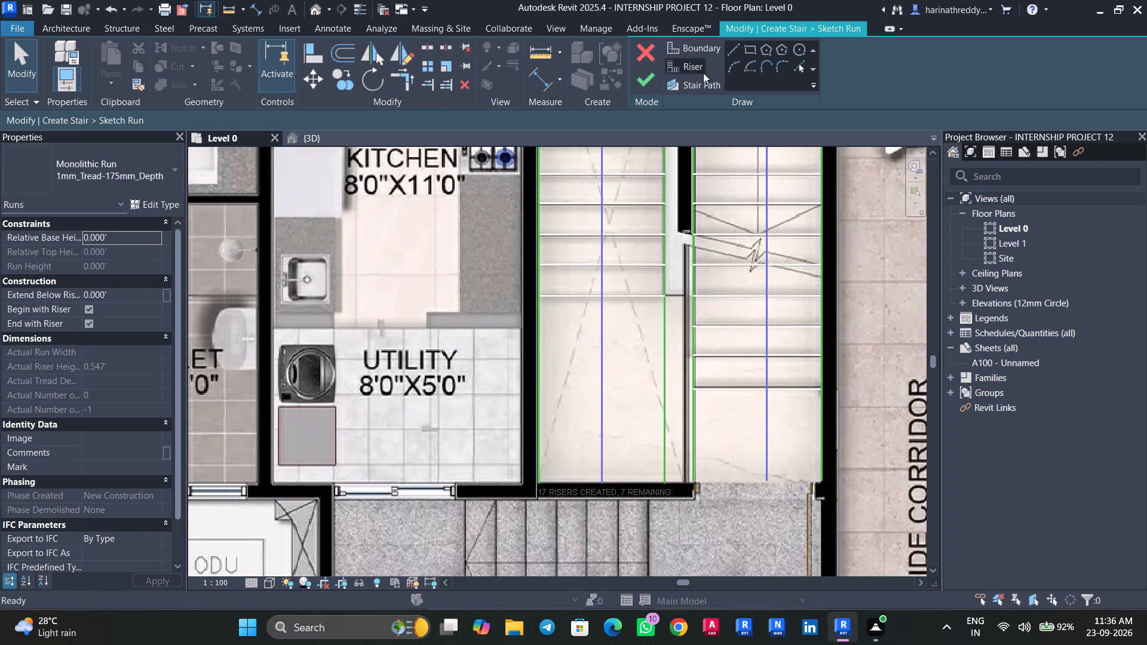
pyautogui.scroll(4, 688, 501)
pyautogui.click(703, 466)
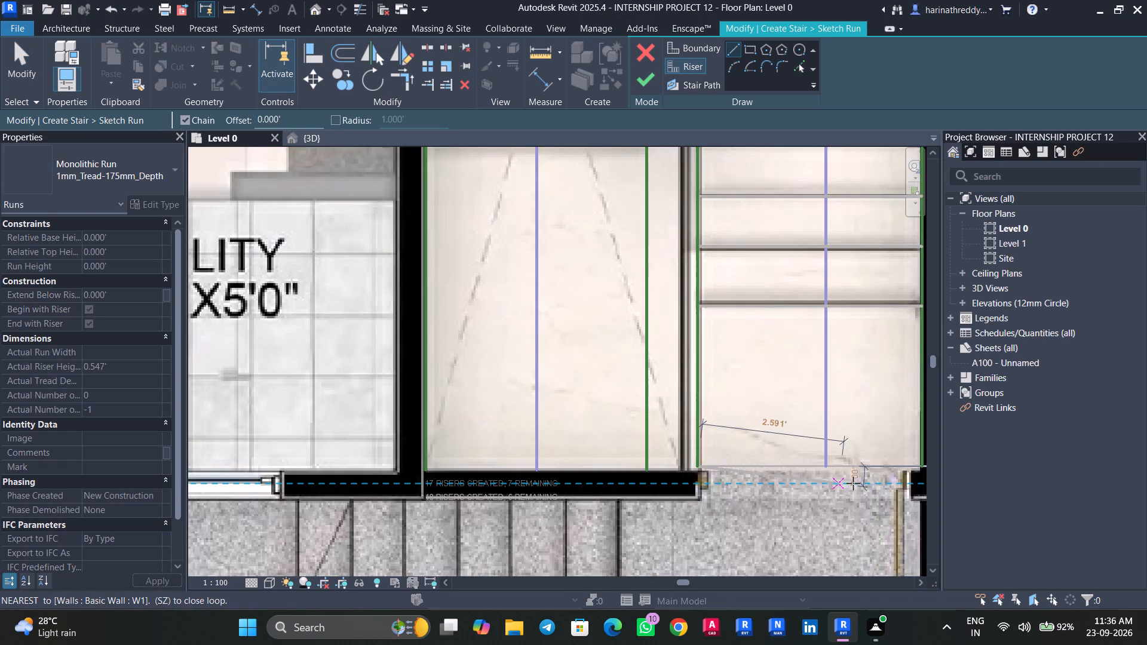
pyautogui.moveTo(898, 467); pyautogui.dragTo(861, 472, button='middle')
pyautogui.click(884, 468)
pyautogui.press('Escape')
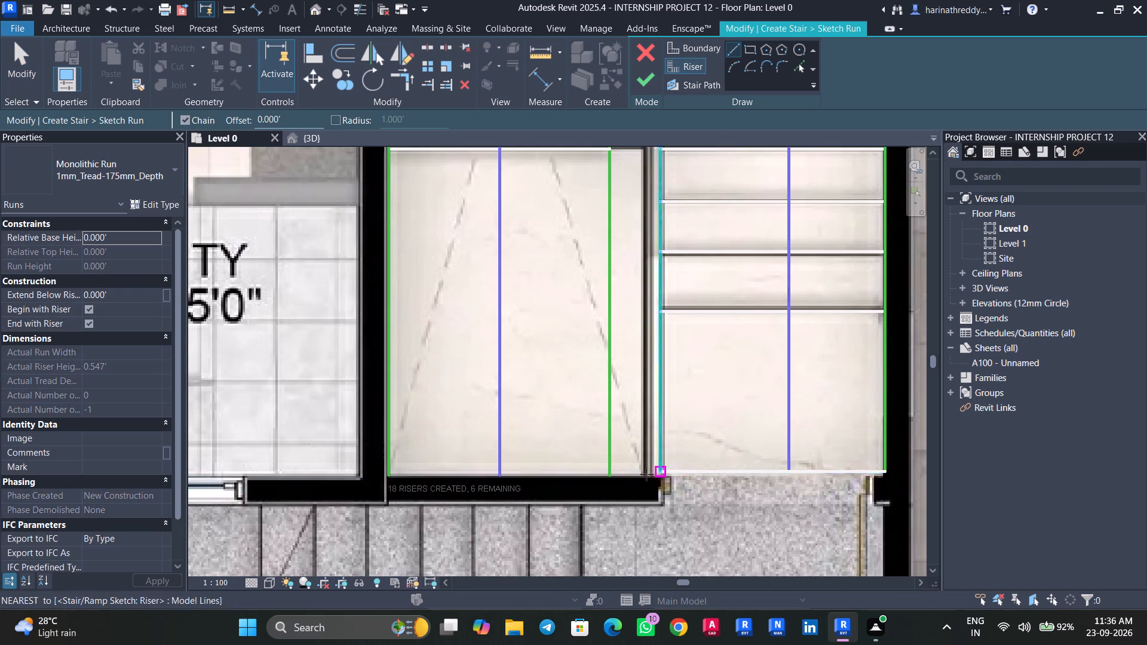
pyautogui.click(609, 473)
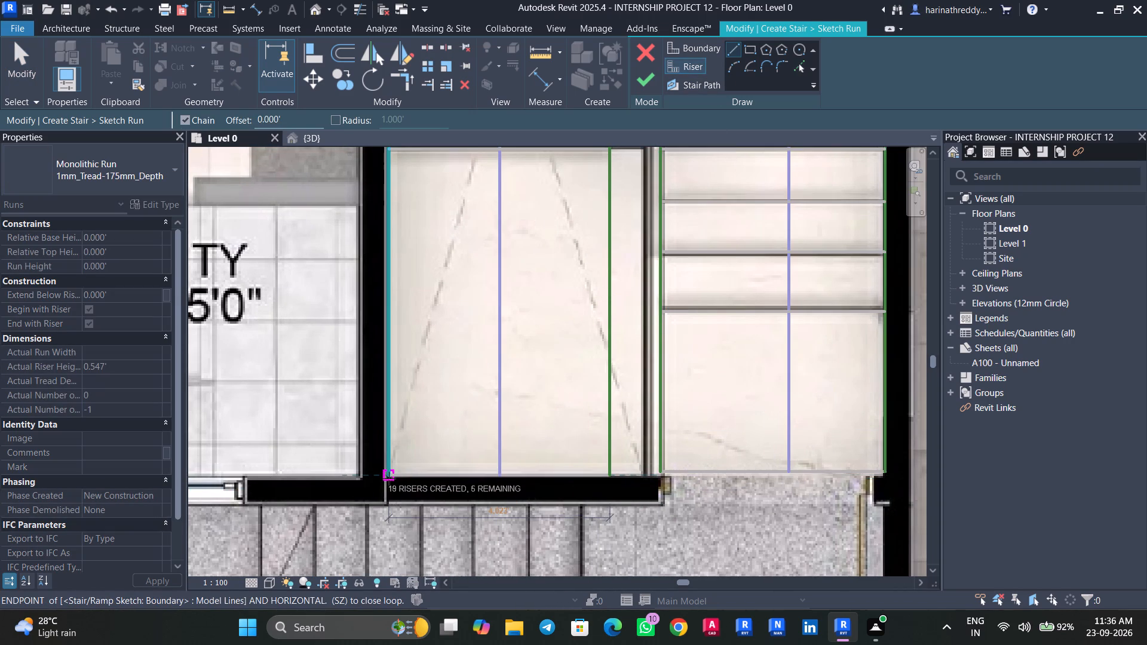
pyautogui.click(389, 478)
pyautogui.press('Escape')
pyautogui.press('Escape')
pyautogui.press('Escape')
pyautogui.click(654, 71)
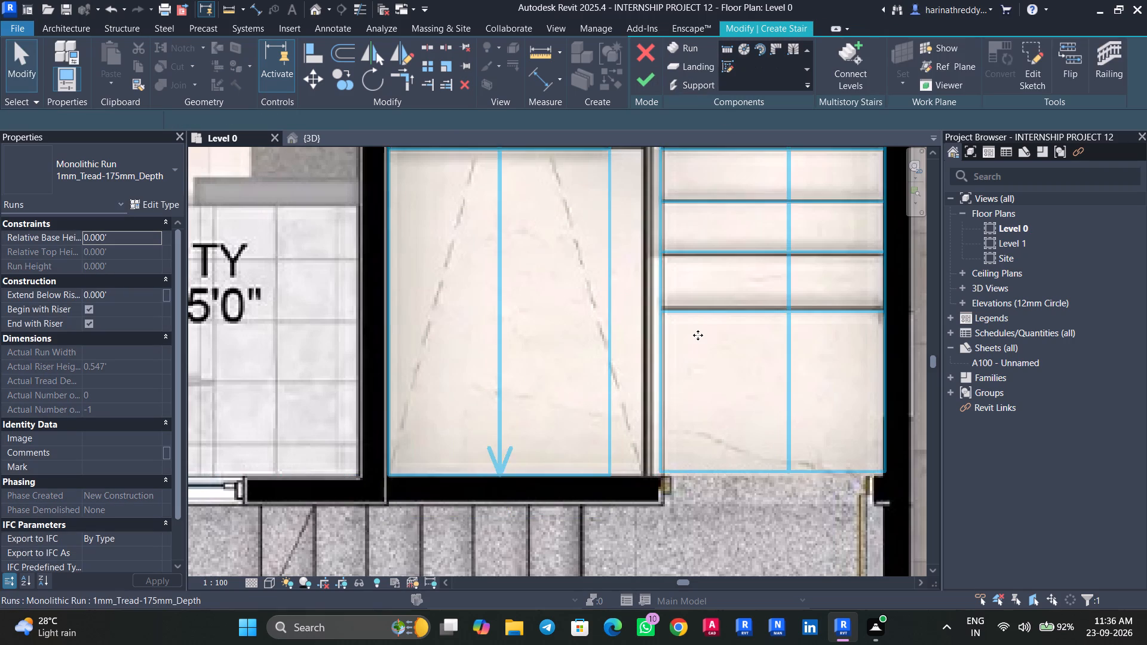
# Inspect the sketched stair run from above in the 3D view.
pyautogui.scroll(-5, 698, 335)
pyautogui.moveTo(699, 343); pyautogui.dragTo(680, 466, button='middle')
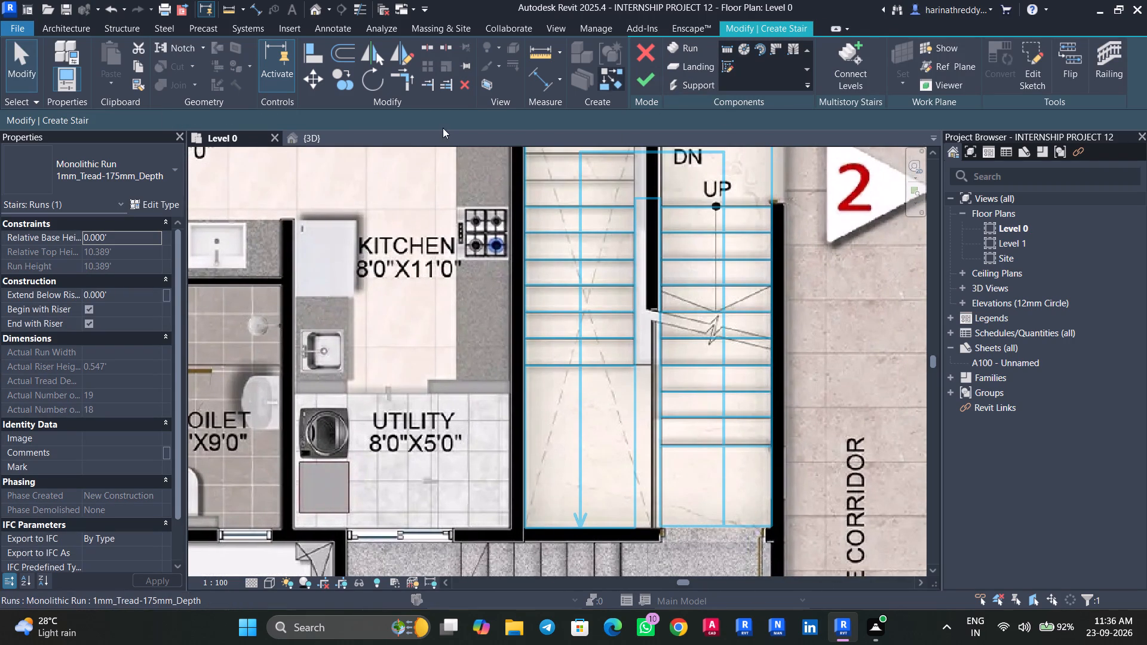
pyautogui.click(338, 136)
pyautogui.scroll(-8, 588, 400)
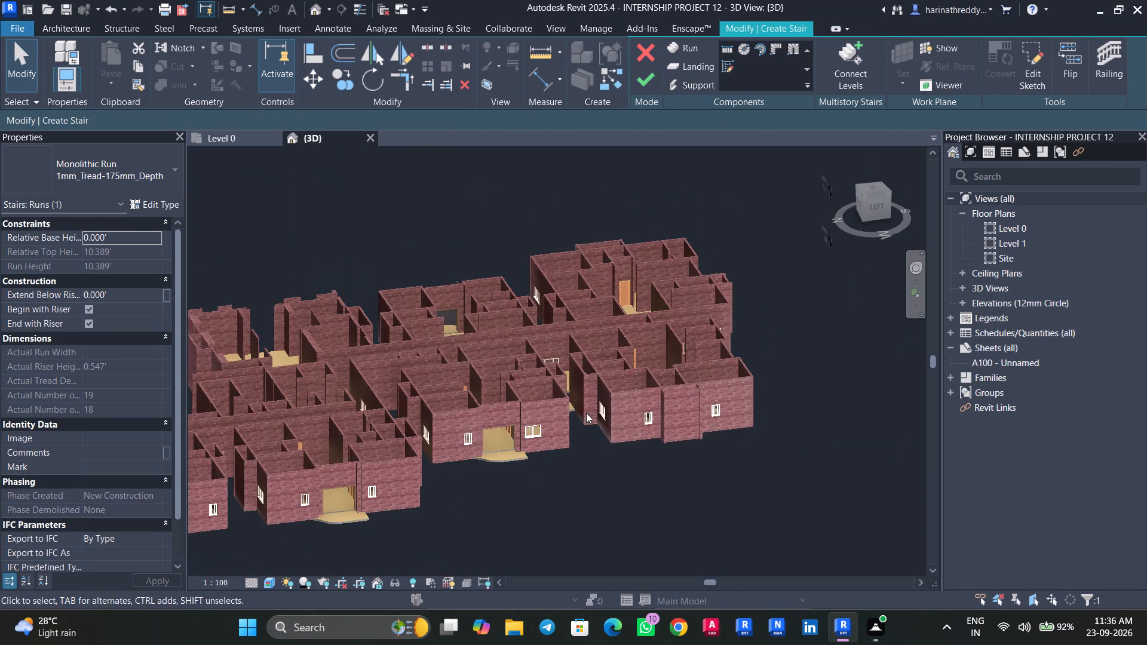
pyautogui.scroll(-1, 586, 413)
pyautogui.keyDown('shift'); pyautogui.moveTo(529, 493); pyautogui.dragTo(759, 578, button='middle'); pyautogui.keyUp('shift')
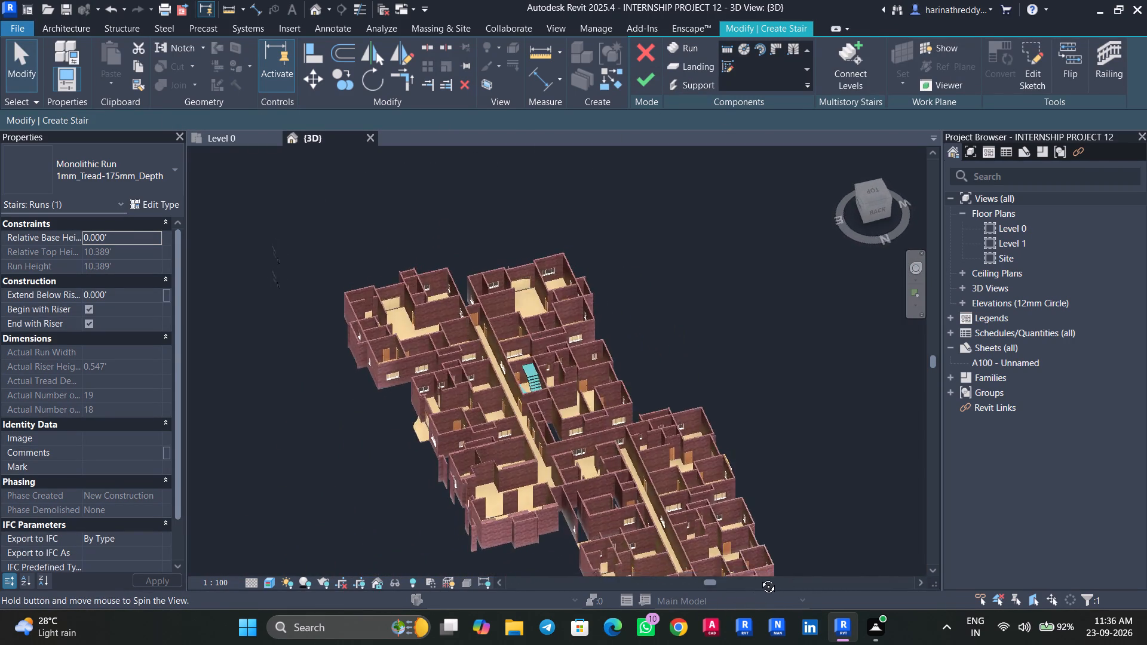
pyautogui.keyDown('shift'); pyautogui.moveTo(759, 578); pyautogui.dragTo(794, 560, button='middle'); pyautogui.keyUp('shift')
pyautogui.scroll(11, 502, 351)
pyautogui.keyDown('shift'); pyautogui.moveTo(538, 381); pyautogui.dragTo(482, 483, button='middle'); pyautogui.keyUp('shift')
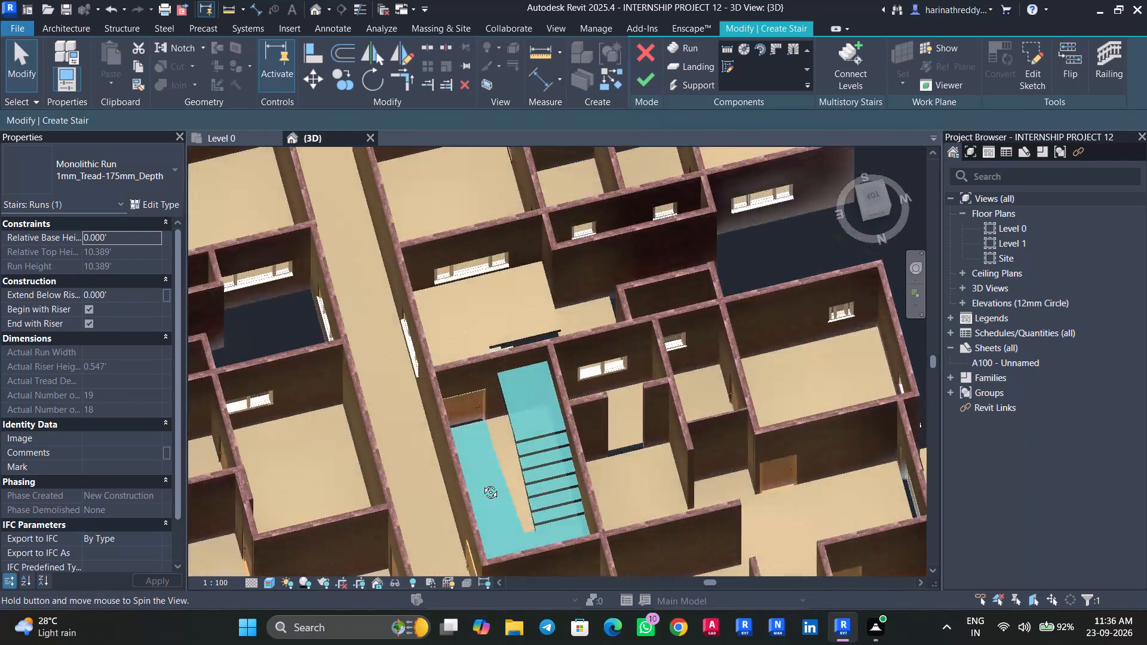
pyautogui.keyDown('shift'); pyautogui.moveTo(482, 483); pyautogui.dragTo(459, 427, button='middle'); pyautogui.keyUp('shift')
# Finish the stair to complete the Level 0 to Level 1 staircase.
pyautogui.click(647, 80)
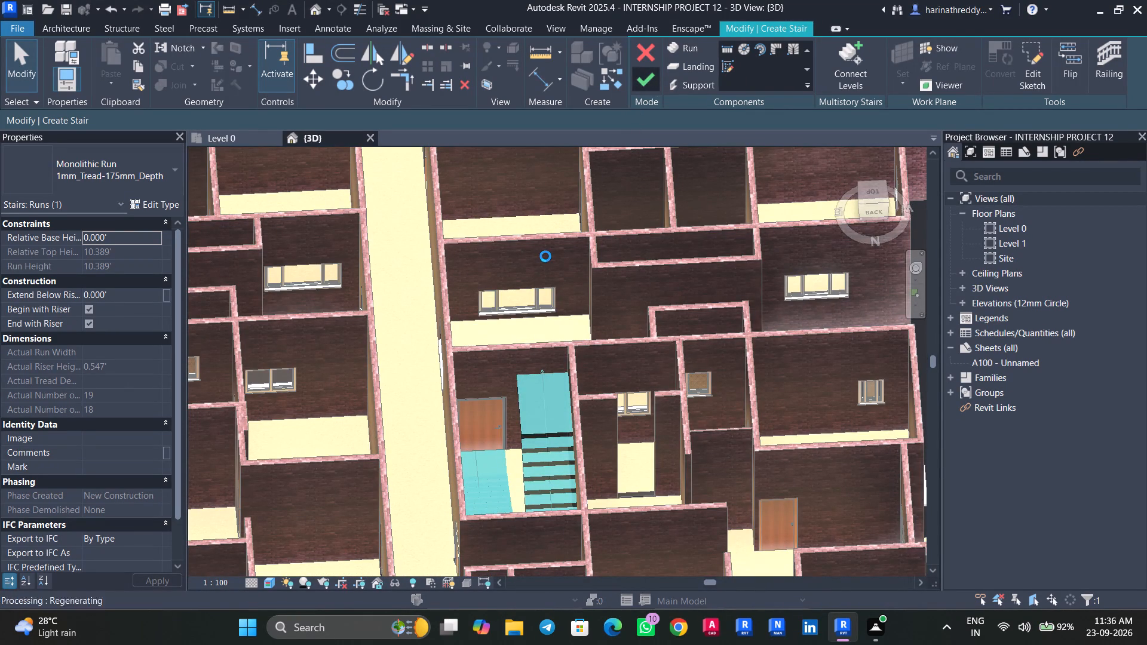
pyautogui.press('Escape')
pyautogui.press('Escape')
# Inspect the completed staircase, its landing and its railings from several angles in the 3D view.
pyautogui.scroll(-3, 547, 366)
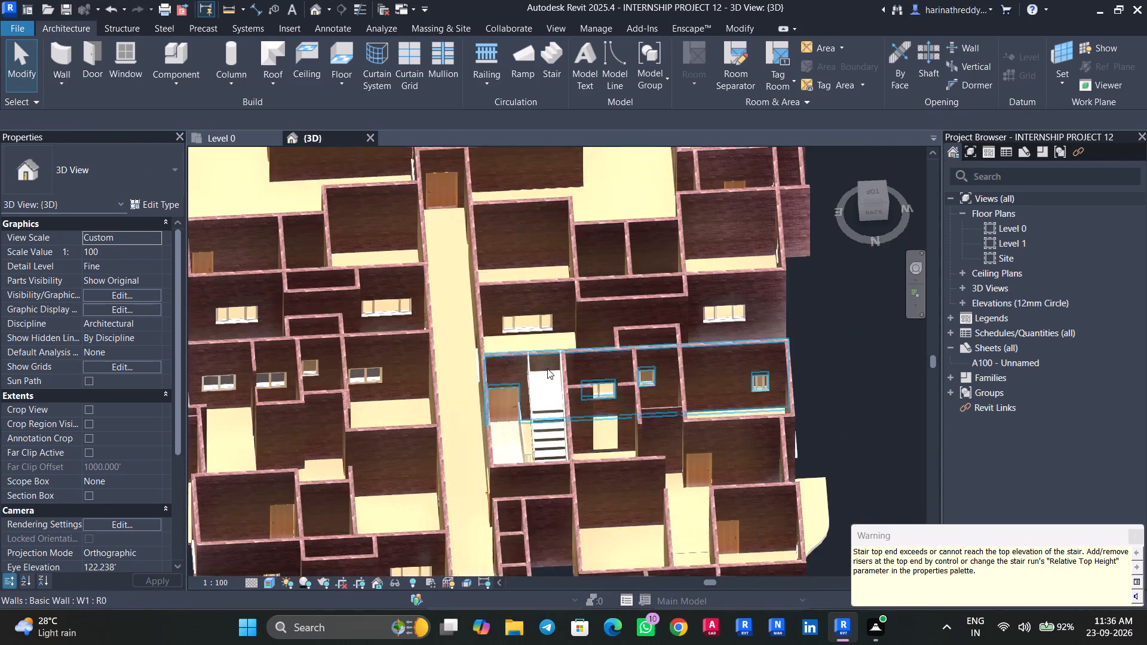
pyautogui.scroll(-1, 547, 368)
pyautogui.keyDown('shift'); pyautogui.moveTo(541, 439); pyautogui.dragTo(748, 431, button='middle'); pyautogui.keyUp('shift')
pyautogui.scroll(-1, 565, 392)
pyautogui.scroll(14, 565, 392)
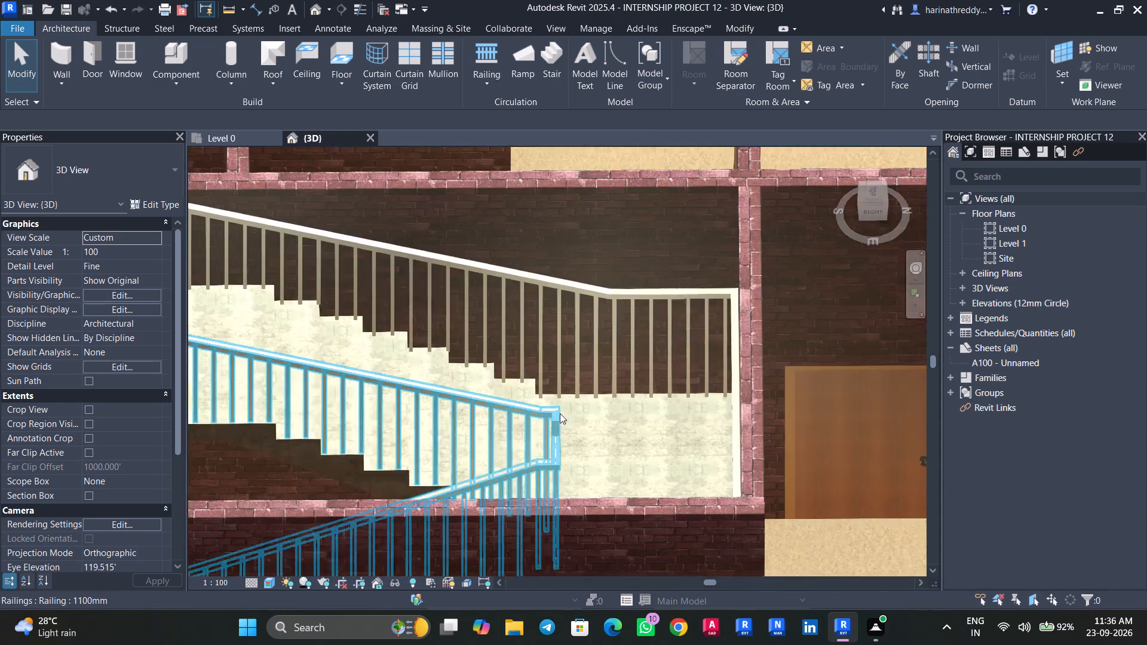
pyautogui.scroll(7, 560, 413)
pyautogui.scroll(-19, 606, 412)
pyautogui.keyDown('shift'); pyautogui.moveTo(617, 421); pyautogui.dragTo(793, 352, button='middle'); pyautogui.keyUp('shift')
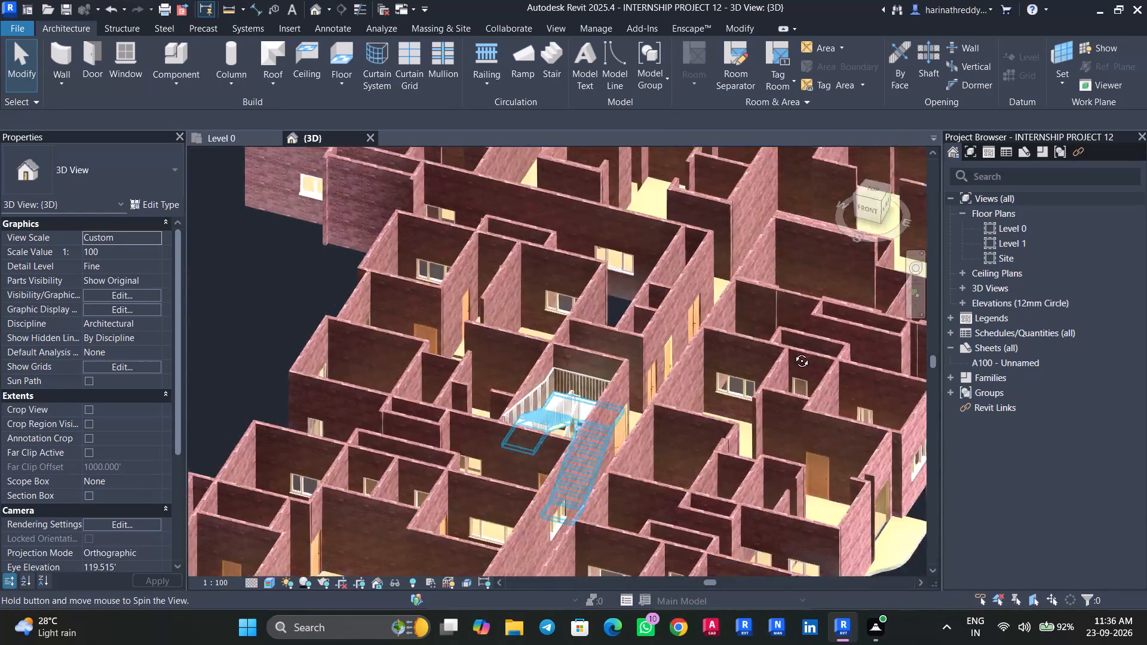
pyautogui.keyDown('shift'); pyautogui.moveTo(793, 352); pyautogui.dragTo(600, 374, button='middle'); pyautogui.keyUp('shift')
# Return to the Level 0 plan and examine the second staircase between the fire lift lobby and the lower lifts.
pyautogui.click(229, 137)
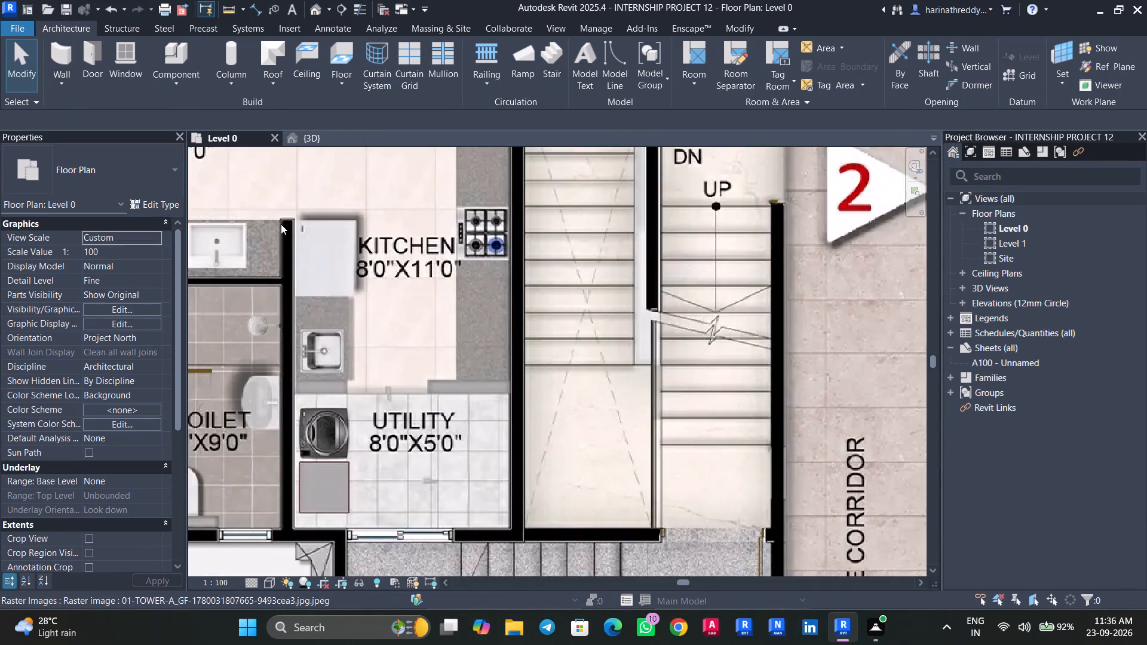
pyautogui.scroll(-13, 412, 370)
pyautogui.scroll(1, 467, 346)
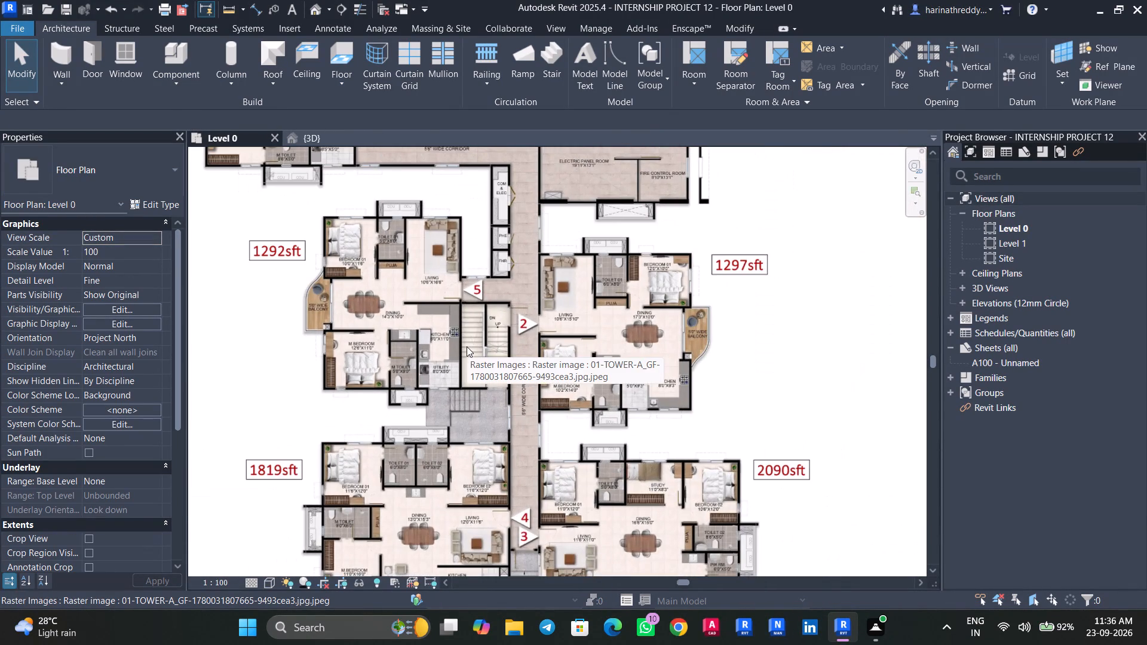
pyautogui.scroll(-3, 467, 346)
pyautogui.moveTo(499, 333); pyautogui.dragTo(489, 477, button='middle')
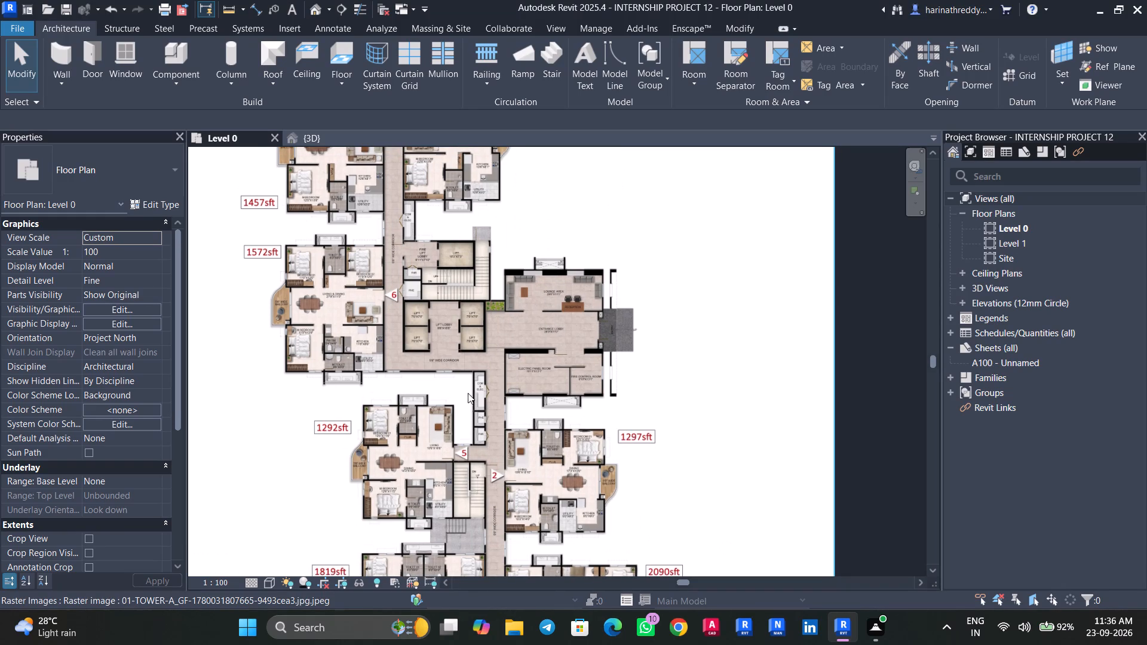
pyautogui.moveTo(472, 416); pyautogui.dragTo(554, 244, button='middle')
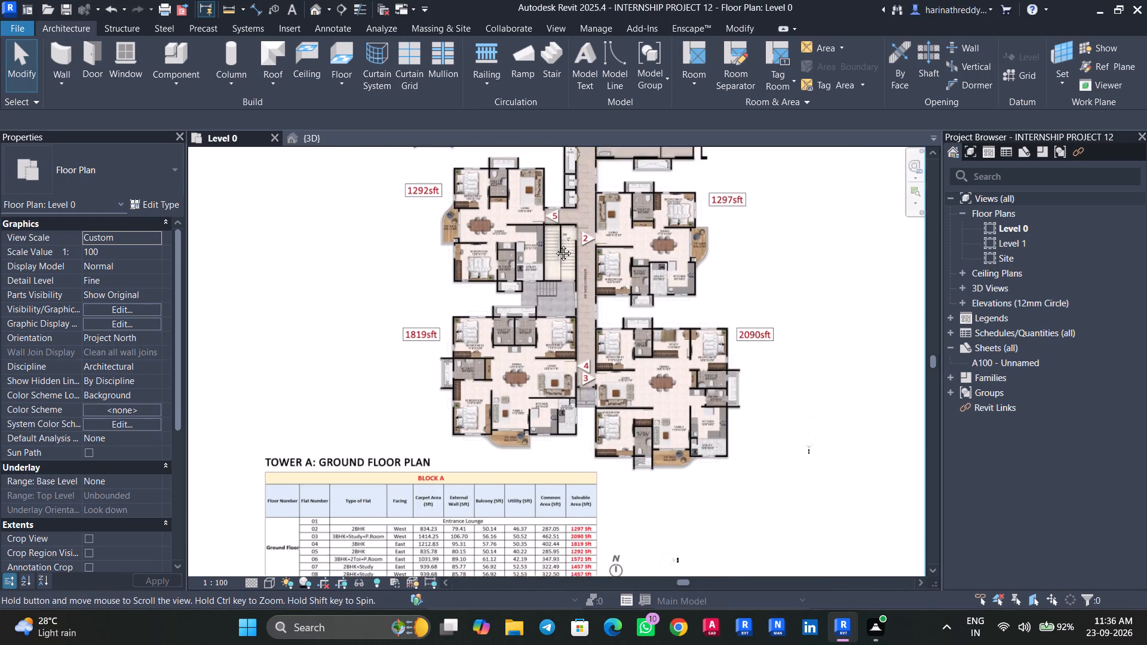
pyautogui.moveTo(554, 244); pyautogui.dragTo(532, 585, button='middle')
pyautogui.scroll(13, 522, 480)
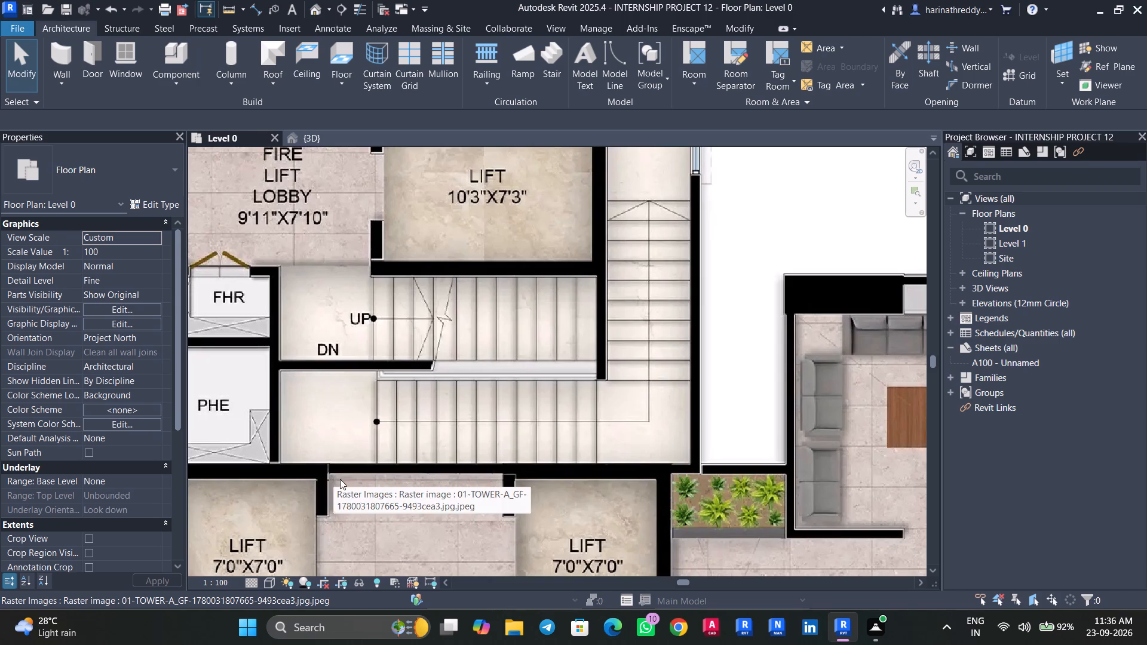
pyautogui.scroll(-5, 341, 481)
pyautogui.moveTo(348, 488); pyautogui.dragTo(413, 497, button='middle')
pyautogui.scroll(5, 393, 483)
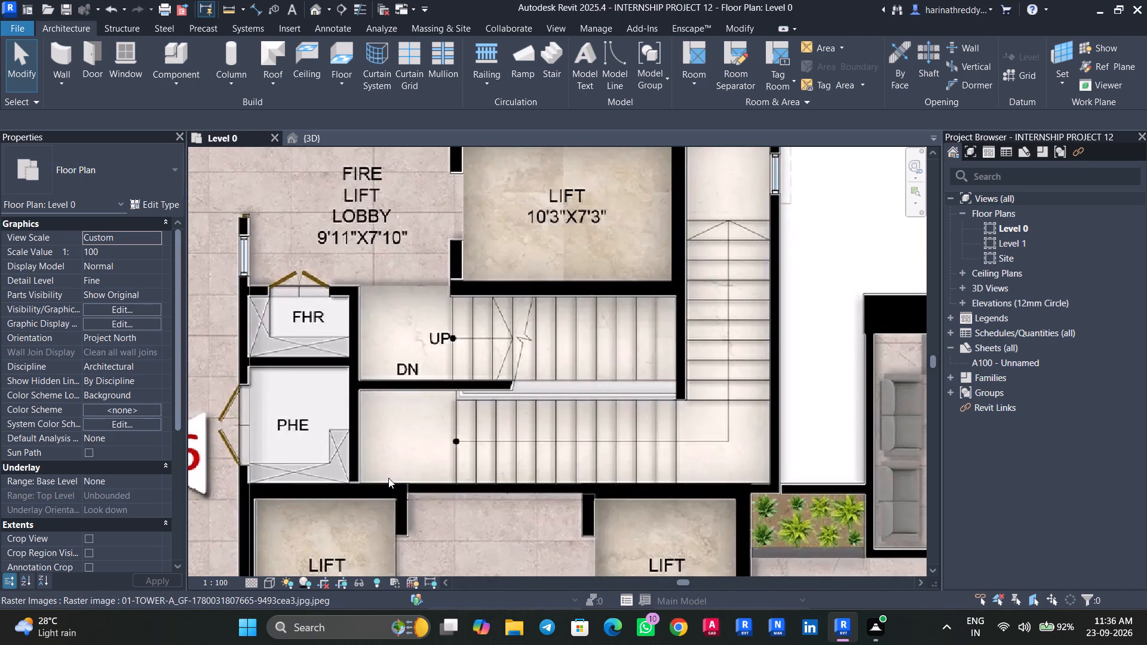
pyautogui.scroll(-8, 388, 478)
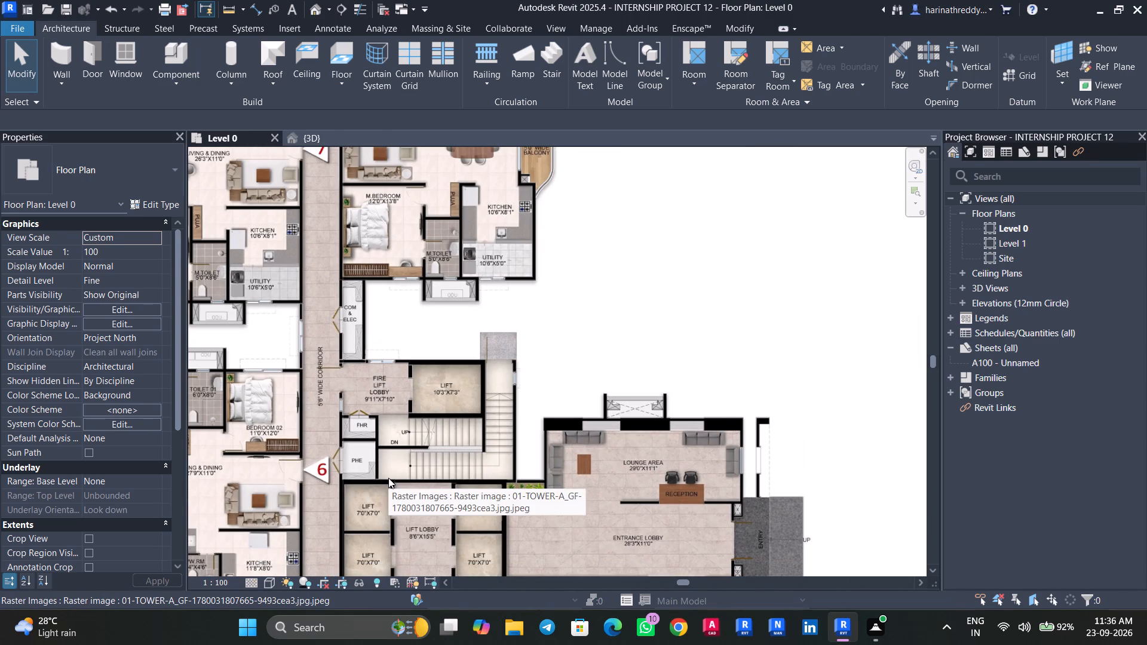
pyautogui.scroll(-1, 398, 449)
pyautogui.scroll(4, 398, 449)
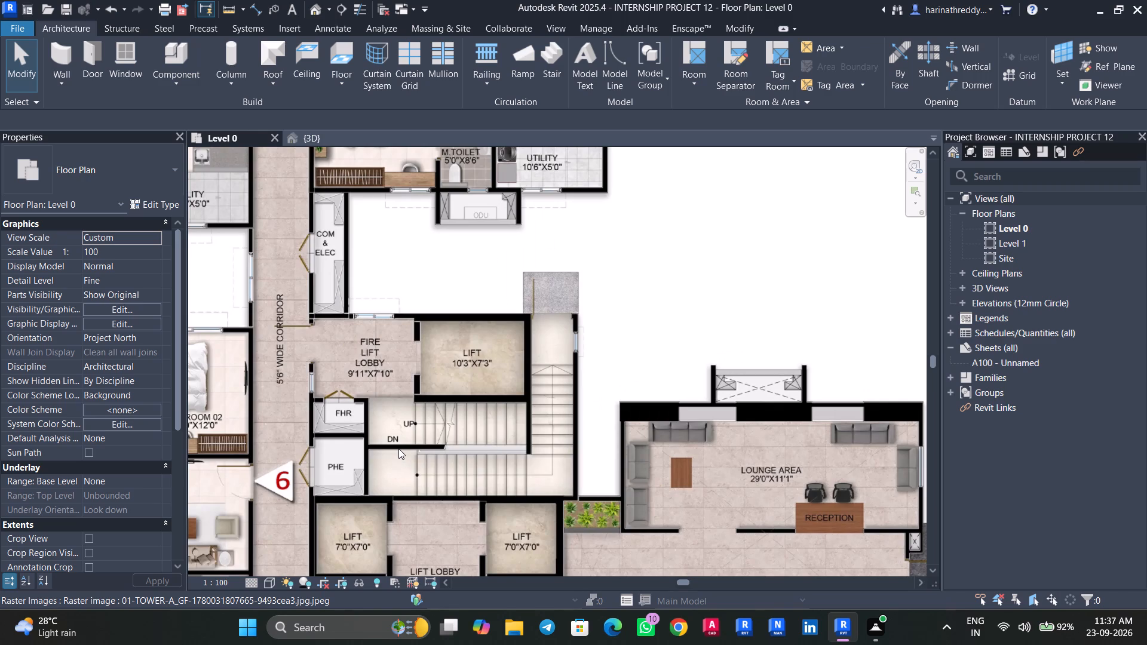
pyautogui.scroll(5, 438, 474)
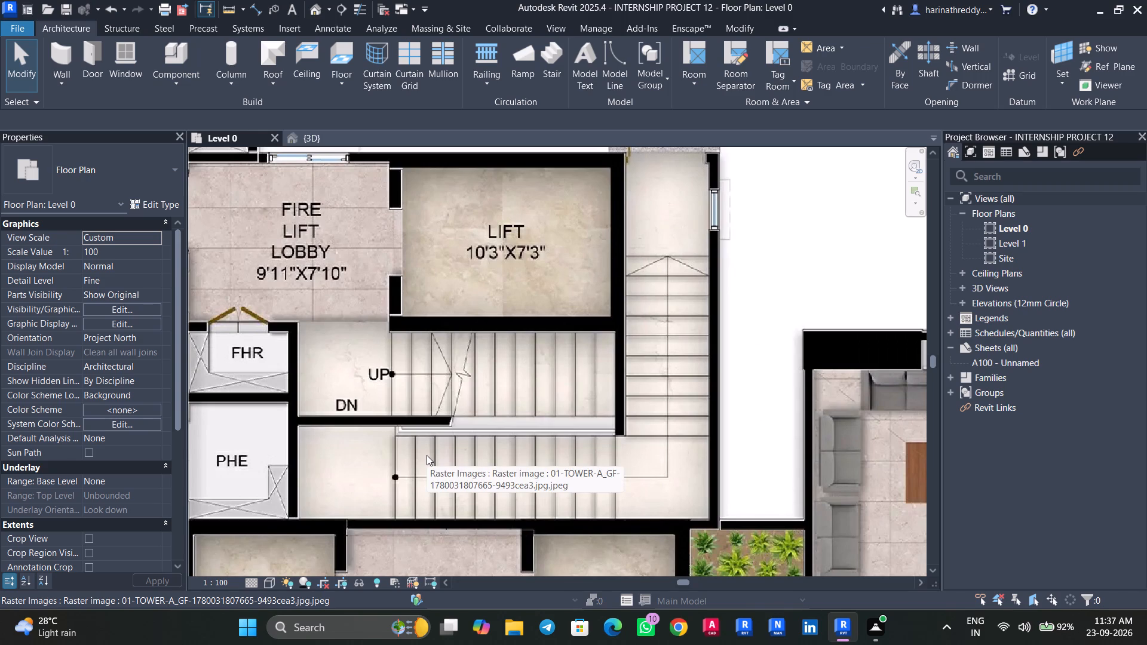
pyautogui.scroll(-1, 427, 455)
pyautogui.moveTo(428, 456); pyautogui.dragTo(448, 420, button='middle')
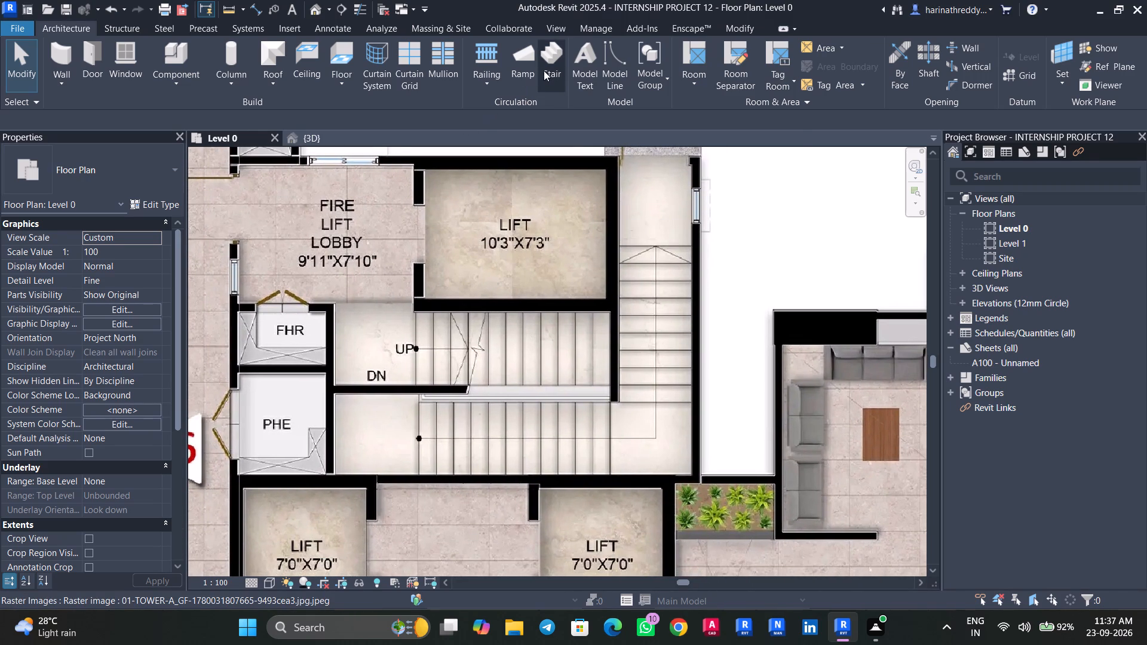
# Place a 2' Doors_IntSgl door in the wall between the lower stair flight and the lift lobby.
pyautogui.press('d')
pyautogui.press('r')
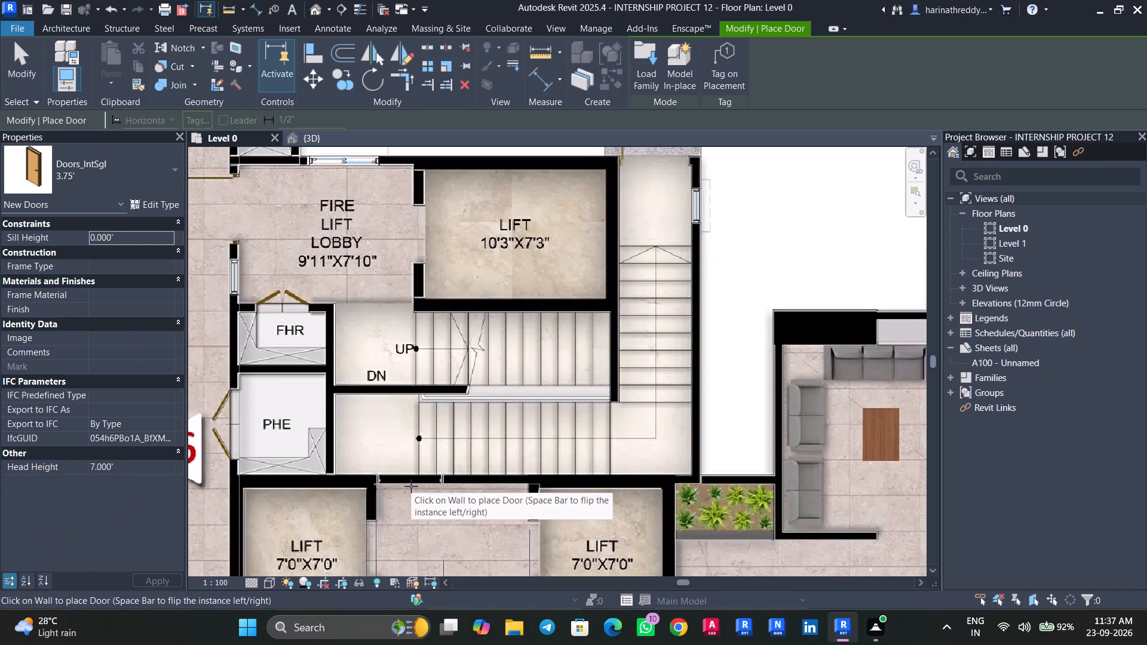
pyautogui.click(134, 189)
pyautogui.click(58, 374)
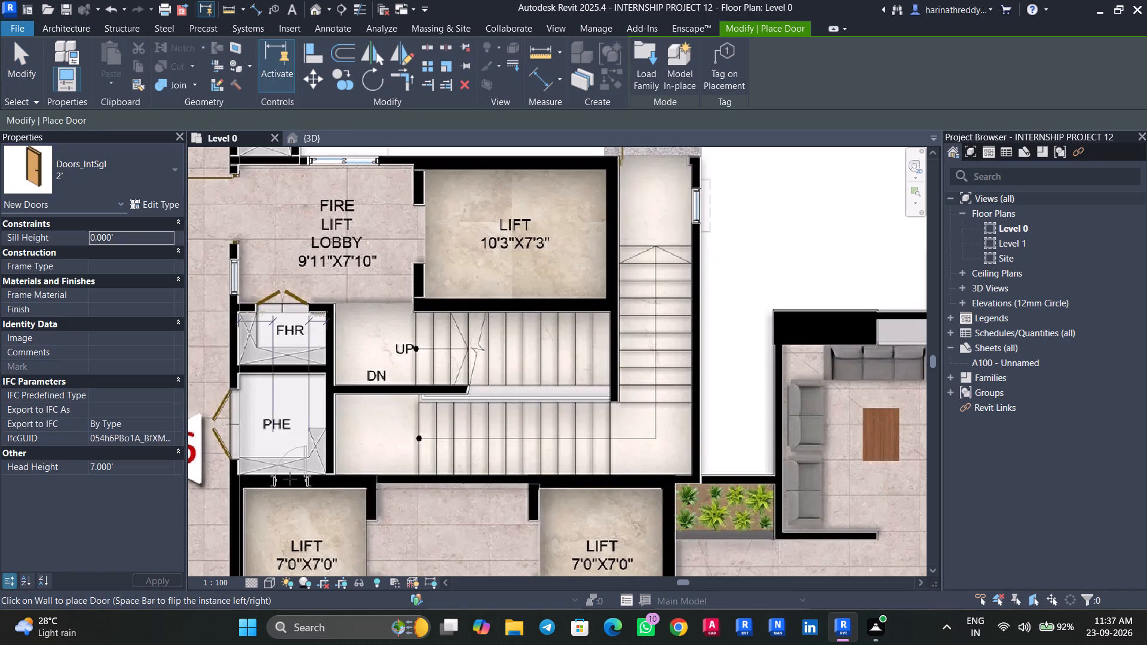
pyautogui.click(400, 490)
pyautogui.press('Escape')
pyautogui.press('Escape')
pyautogui.press('Escape')
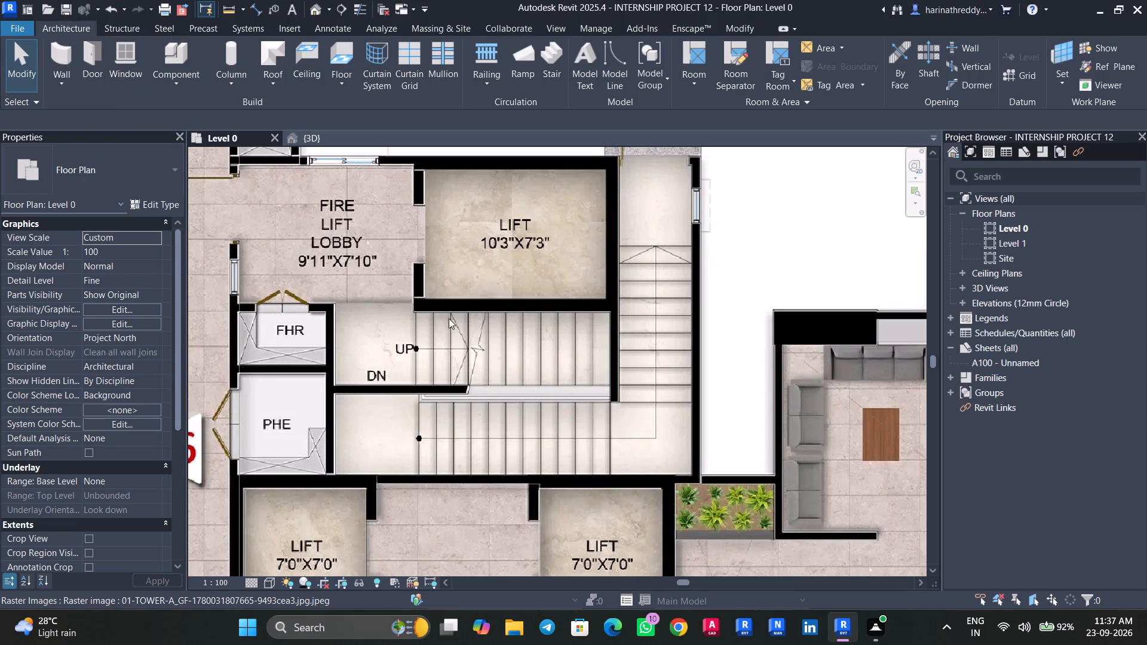
# Start a sketched stair run and draw its inner boundary about 11.35 ft along the lower flight, continuing beside the lift wall to the exit doorway.
pyautogui.click(548, 68)
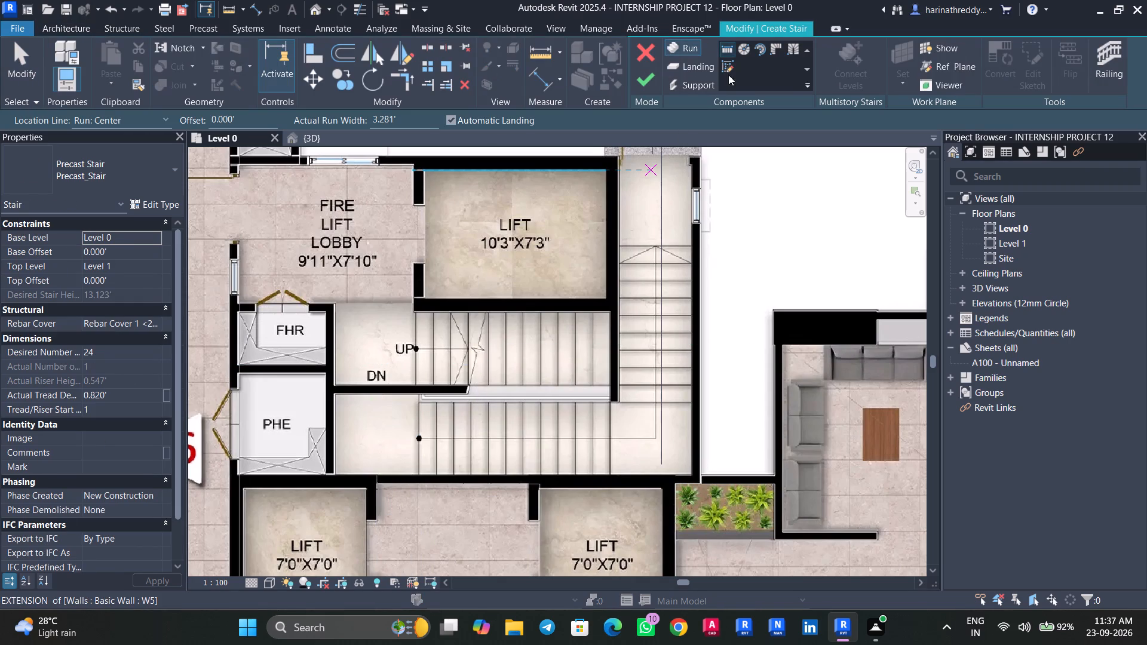
pyautogui.click(728, 65)
pyautogui.click(682, 47)
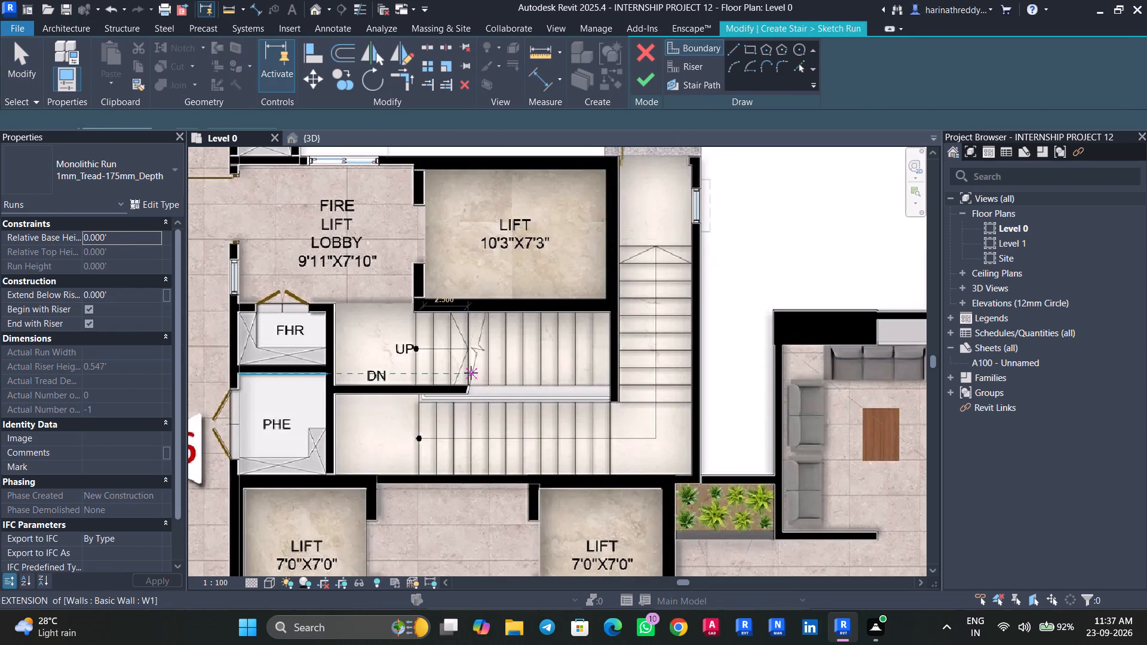
pyautogui.scroll(4, 413, 413)
pyautogui.click(421, 397)
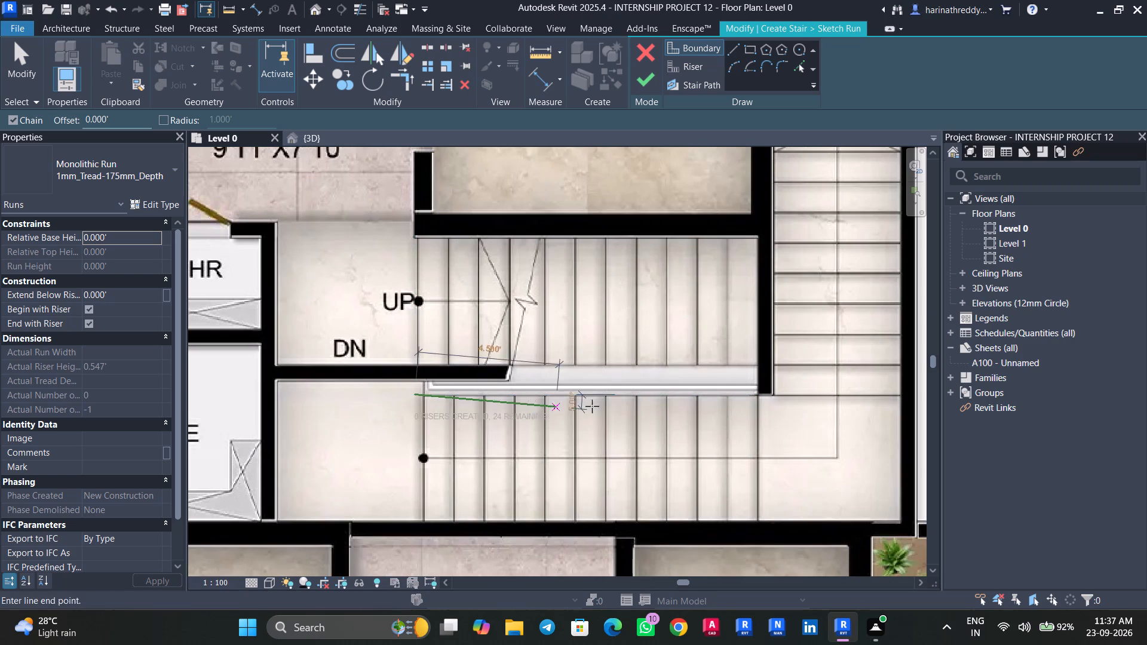
pyautogui.click(777, 391)
pyautogui.moveTo(771, 332); pyautogui.dragTo(744, 528, button='middle')
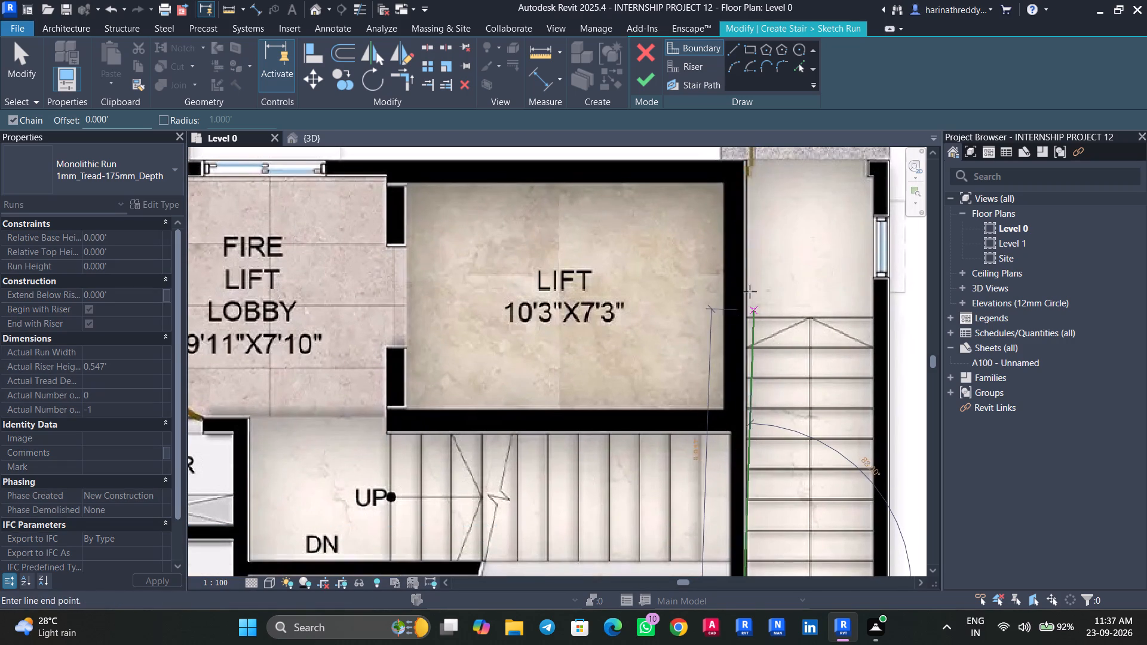
pyautogui.moveTo(746, 198); pyautogui.dragTo(740, 322, button='middle')
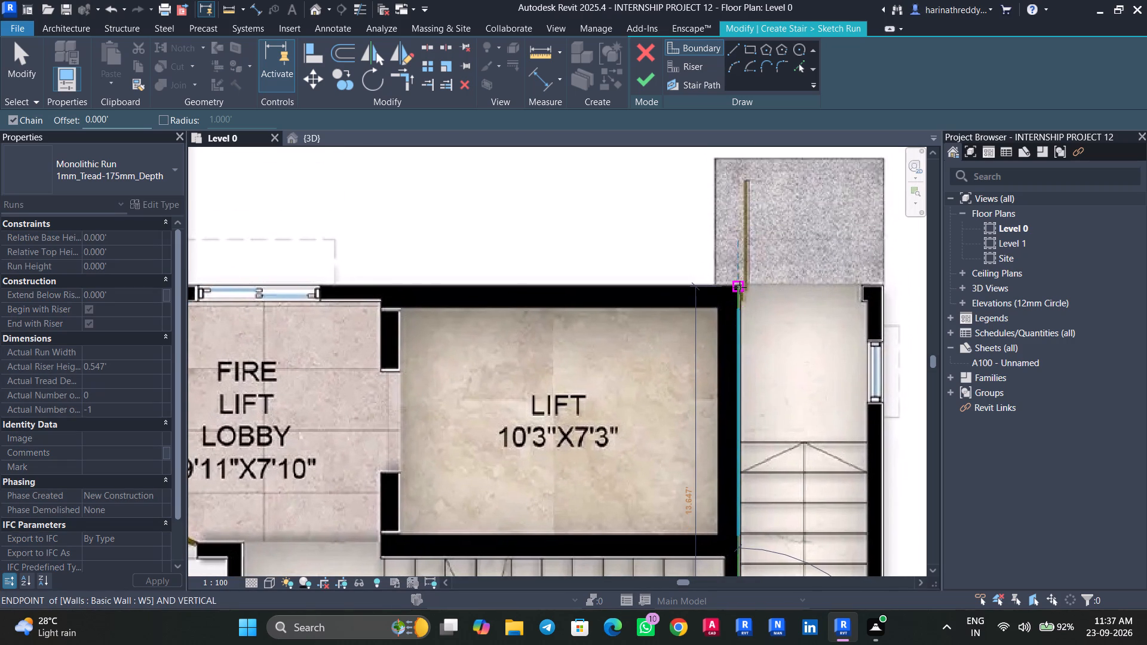
pyautogui.click(740, 287)
pyautogui.press('Escape')
pyautogui.press('Escape')
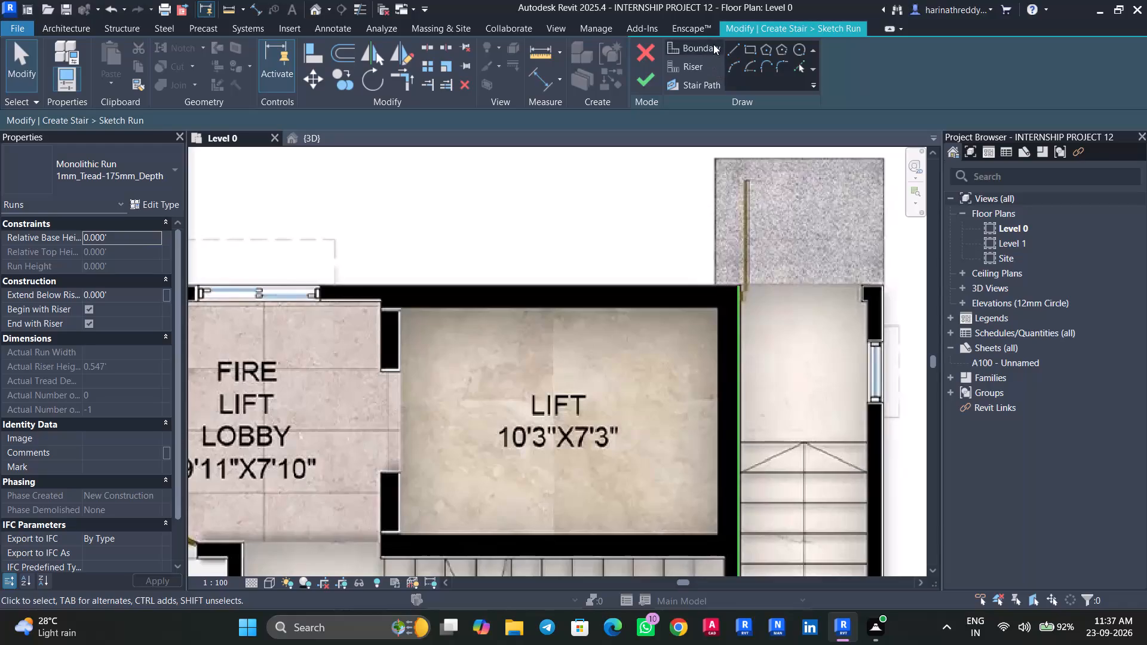
# Draw the run's outer boundary from the exit doorway along the outer wall, turning at the corner to the lower flight's first riser.
pyautogui.click(713, 44)
pyautogui.scroll(6, 860, 288)
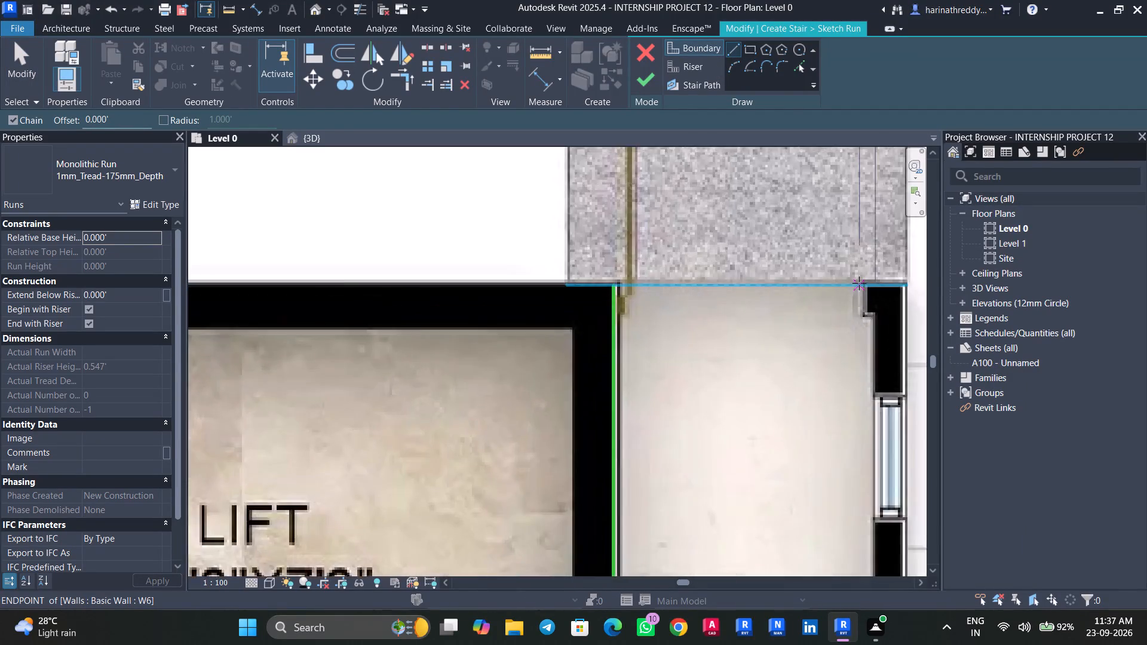
pyautogui.scroll(4, 859, 283)
pyautogui.click(887, 279)
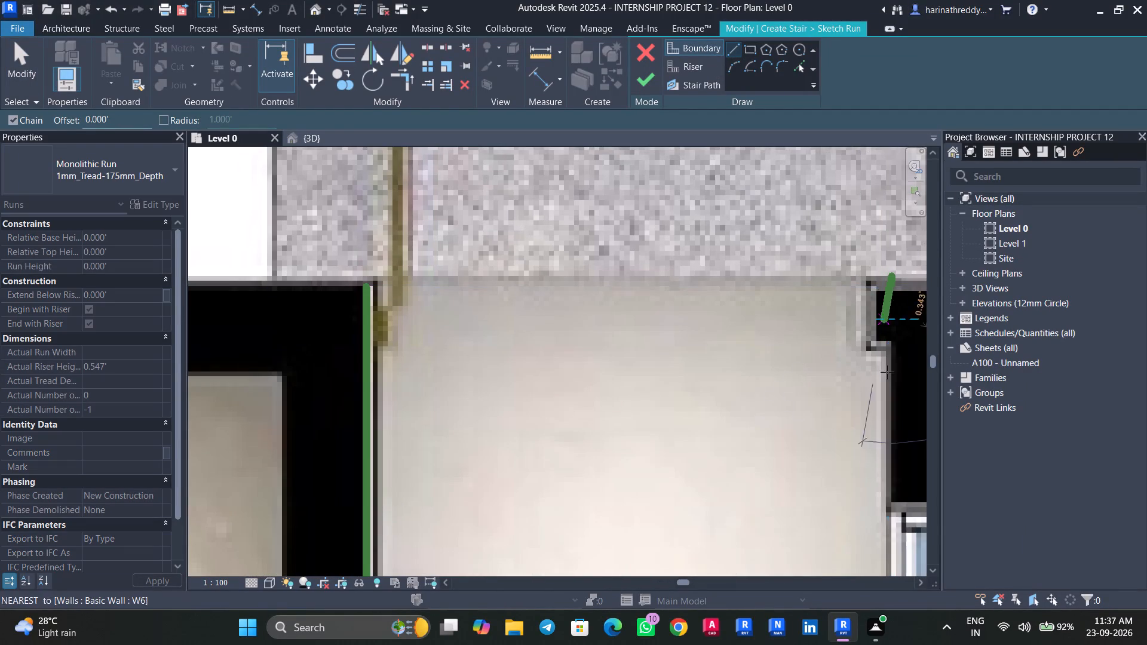
pyautogui.scroll(-4, 882, 429)
pyautogui.moveTo(887, 441); pyautogui.dragTo(830, 281, button='middle')
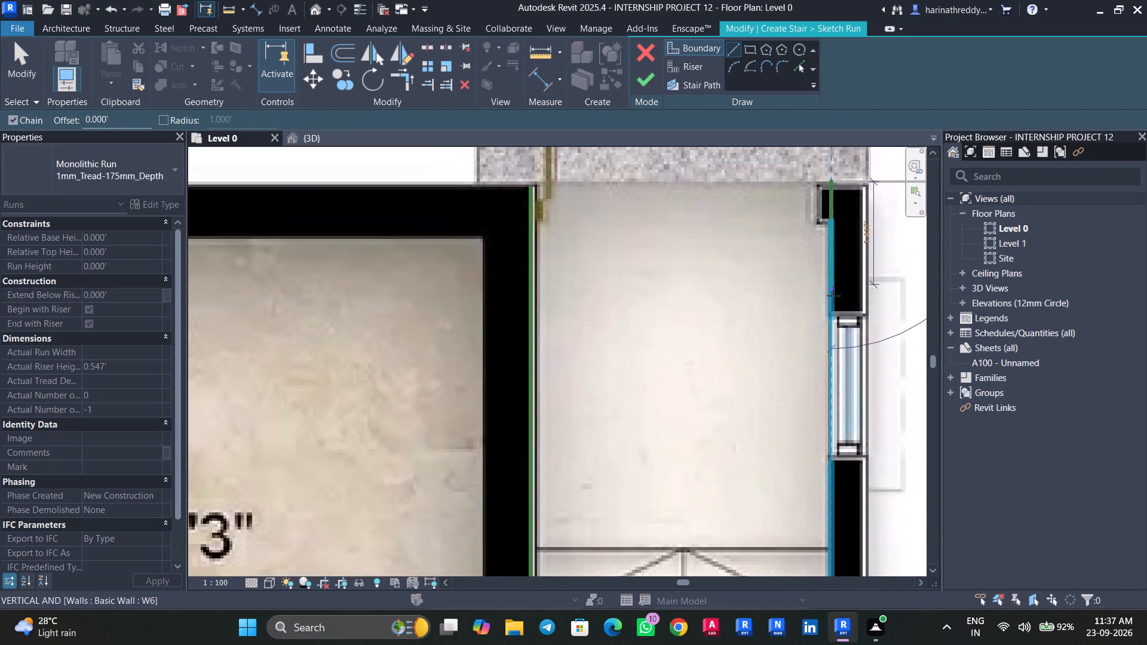
pyautogui.moveTo(817, 426); pyautogui.dragTo(805, 272, button='middle')
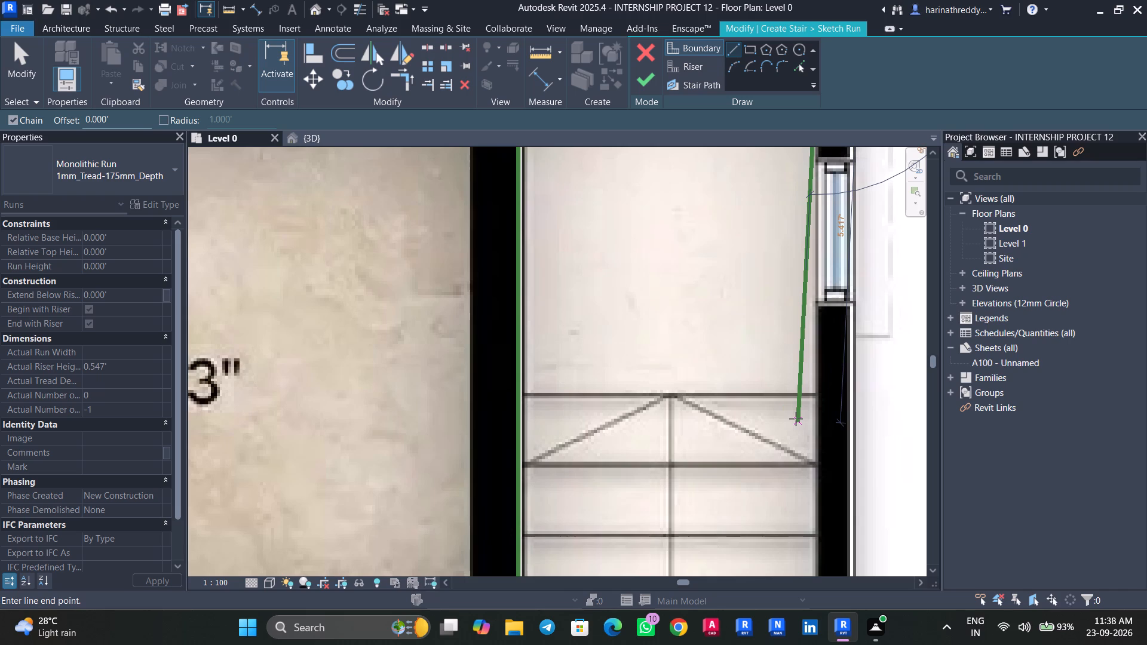
pyautogui.scroll(-7, 824, 474)
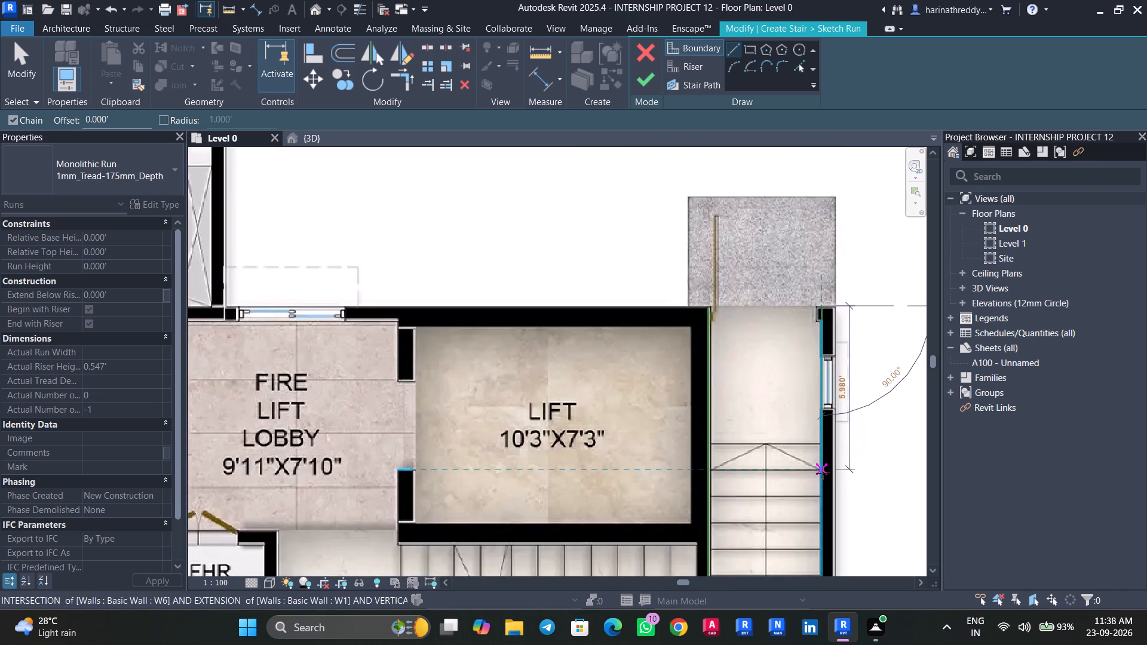
pyautogui.moveTo(823, 473); pyautogui.dragTo(822, 297, button='middle')
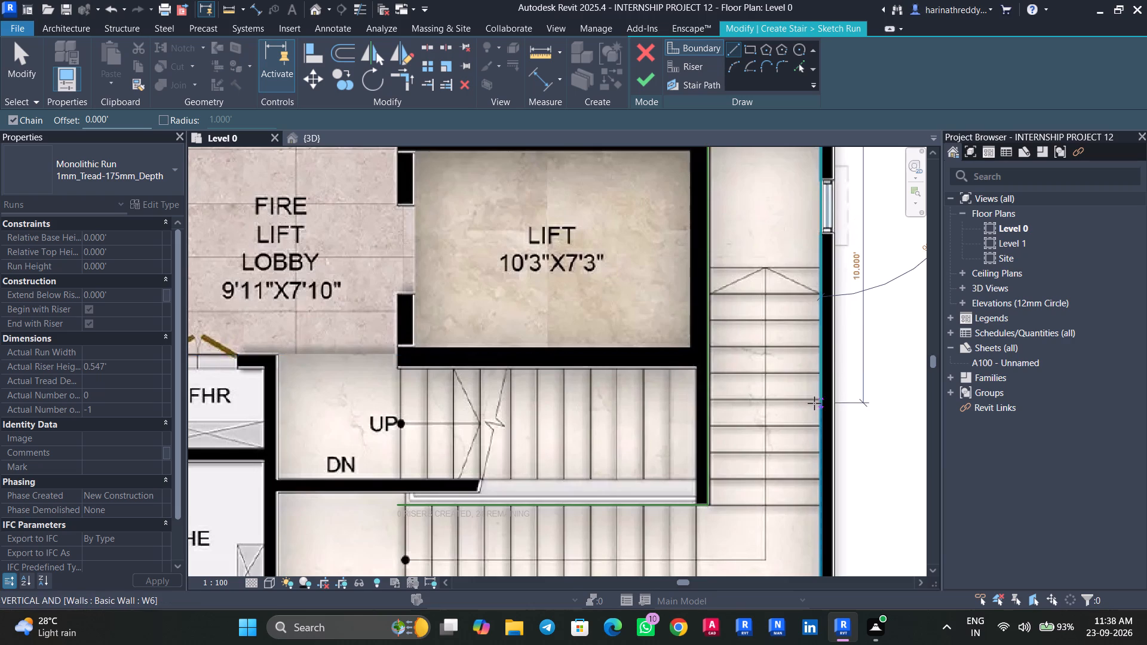
pyautogui.moveTo(815, 401); pyautogui.dragTo(816, 191, button='middle')
pyautogui.click(818, 404)
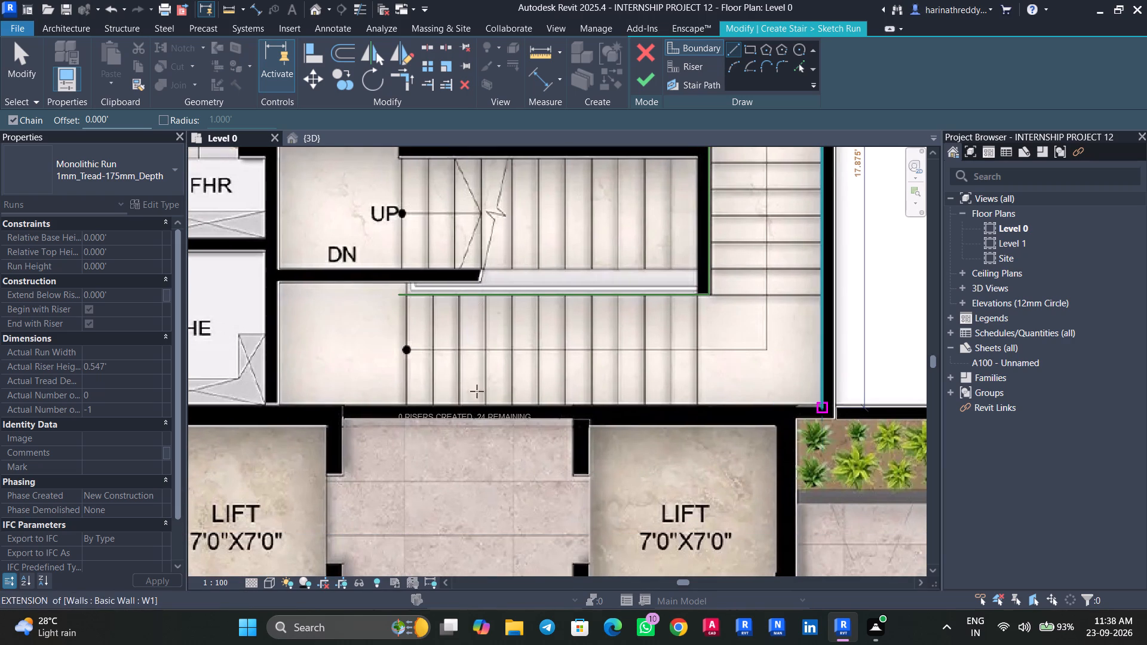
pyautogui.click(405, 404)
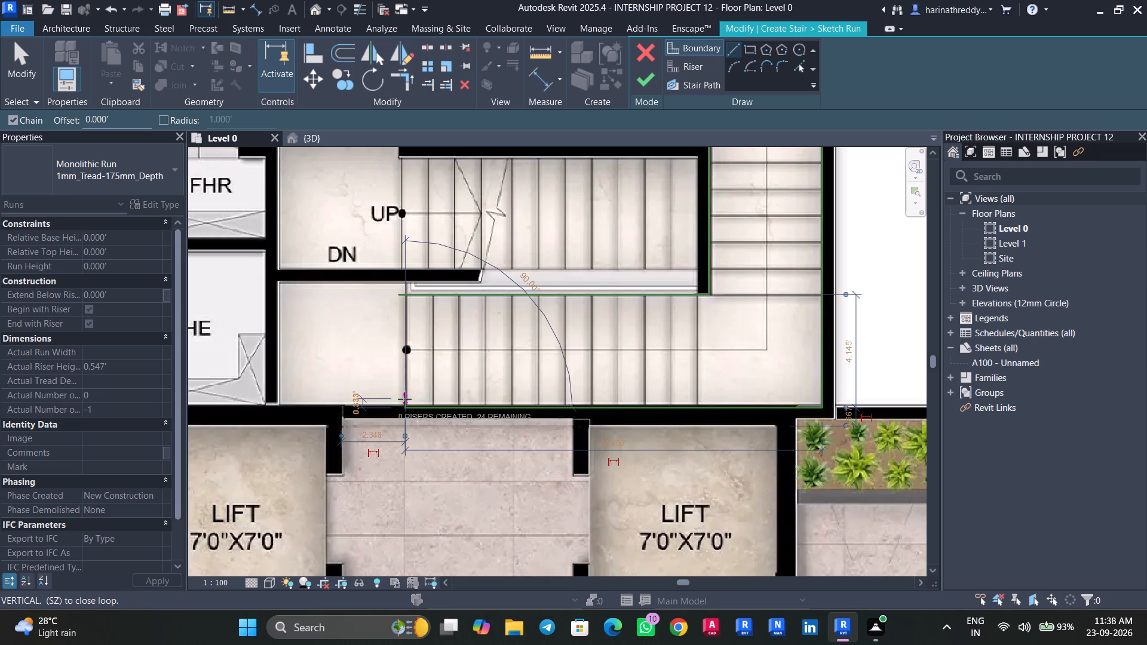
pyautogui.press('Escape')
pyautogui.press('Escape')
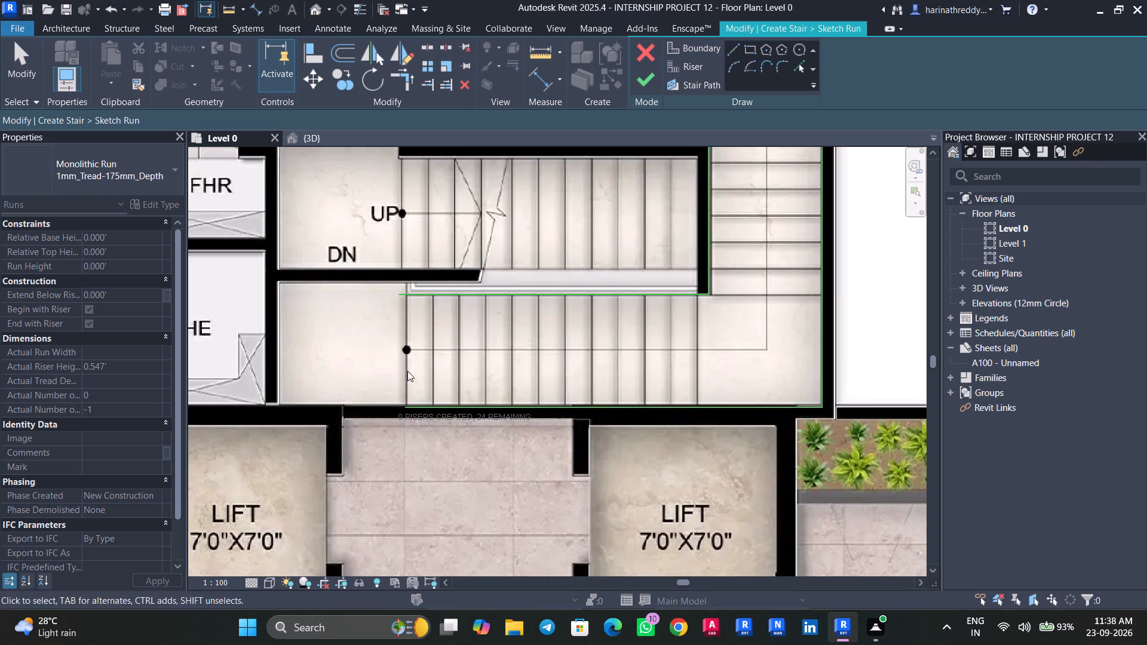
pyautogui.press('Escape')
# Shorten the inner boundary line so its free end aligns with the lower flight's first riser on the plan image.
pyautogui.scroll(6, 420, 321)
pyautogui.click(368, 263)
pyautogui.scroll(3, 373, 268)
pyautogui.moveTo(373, 263); pyautogui.dragTo(391, 266)
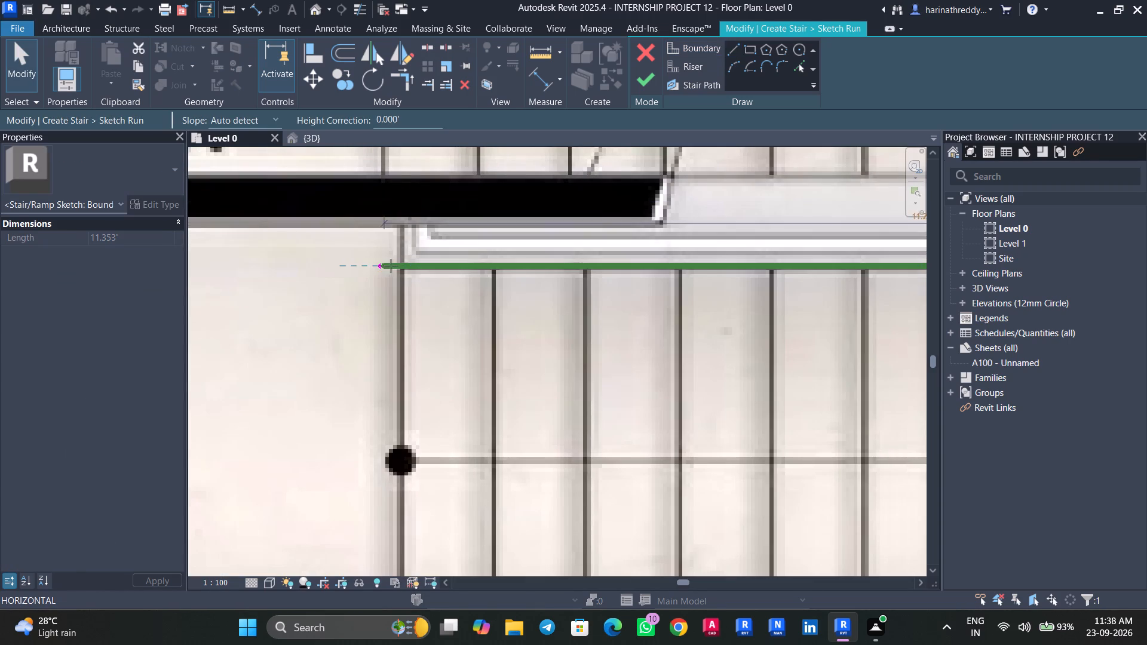
pyautogui.moveTo(391, 266); pyautogui.dragTo(402, 266)
pyautogui.press('Escape')
pyautogui.press('Escape')
# Examine the boundary lines around the whole L-shaped stair and check how they chain together.
pyautogui.scroll(-3, 397, 317)
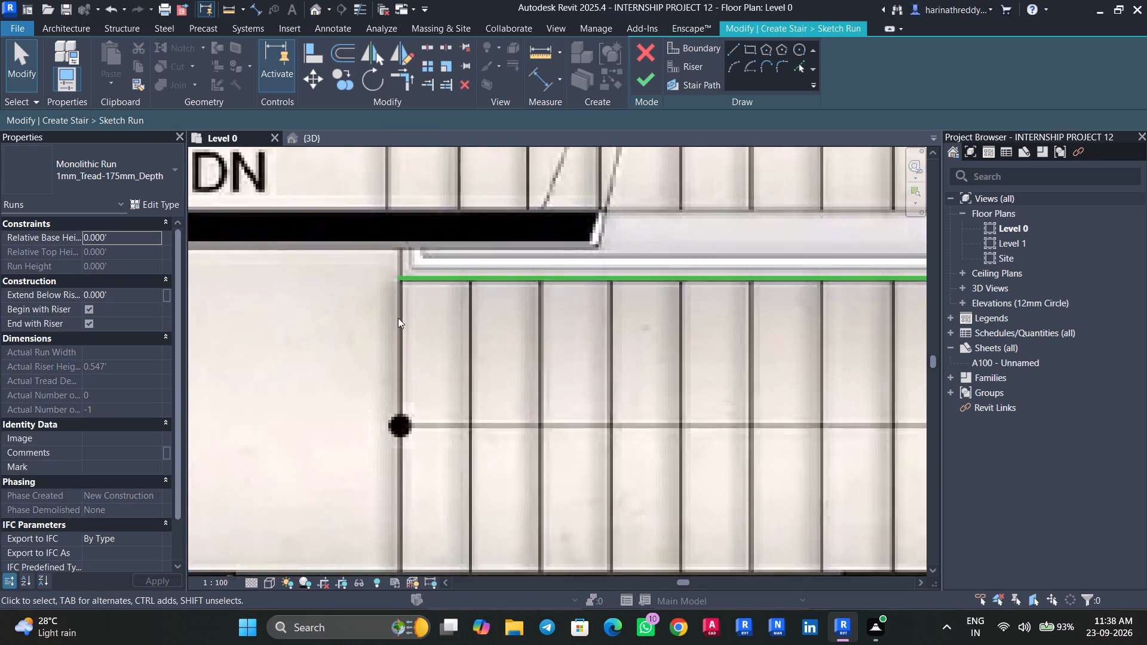
pyautogui.scroll(-3, 398, 318)
pyautogui.moveTo(407, 315); pyautogui.dragTo(446, 286, button='middle')
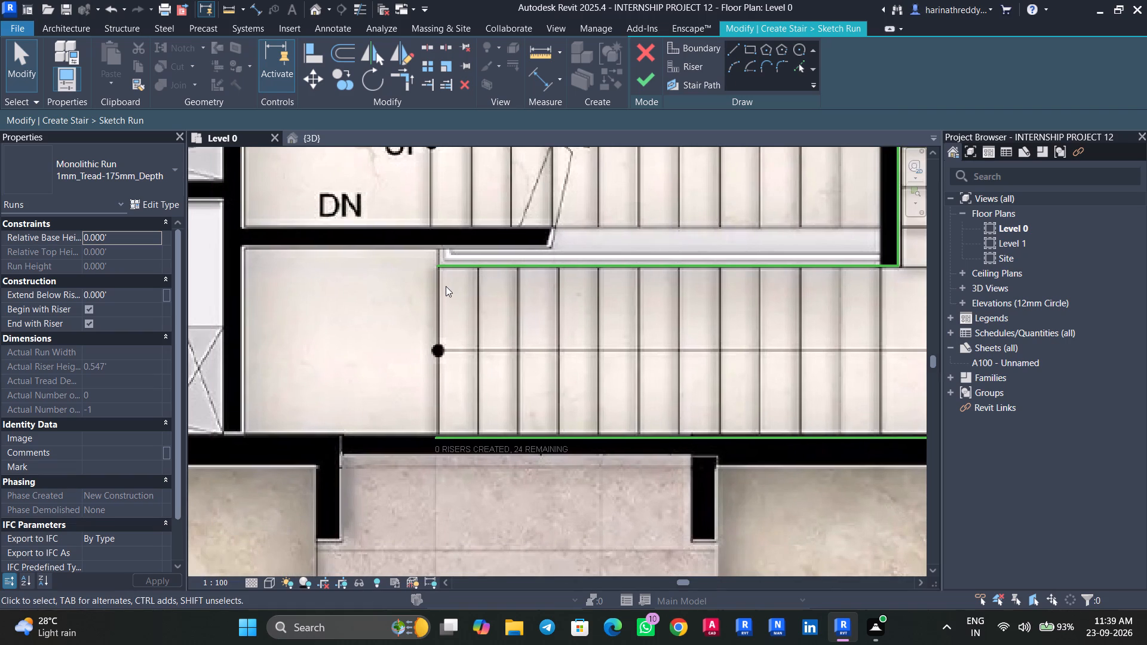
pyautogui.scroll(-8, 446, 286)
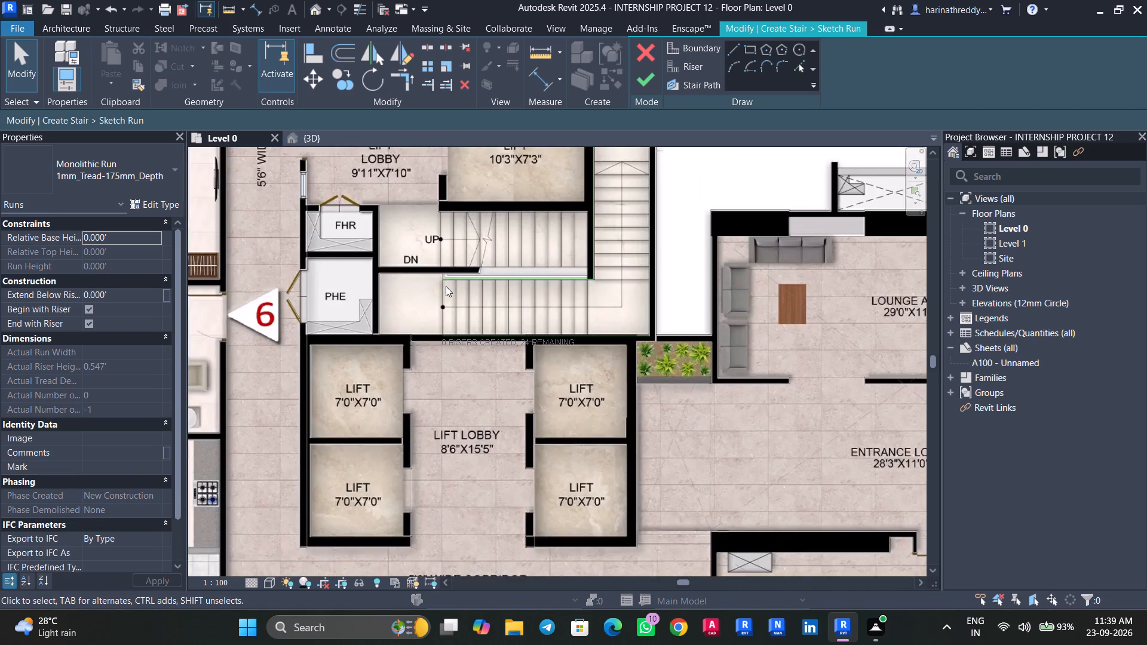
pyautogui.moveTo(446, 287); pyautogui.dragTo(450, 409, button='middle')
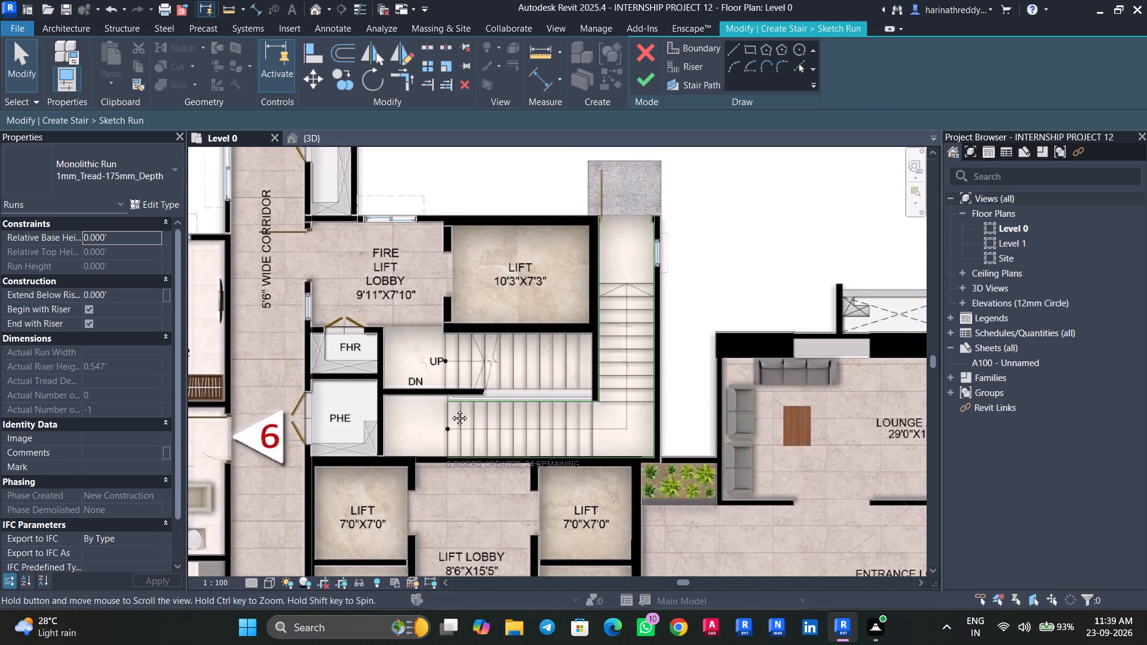
pyautogui.moveTo(450, 409); pyautogui.dragTo(449, 409, button='middle')
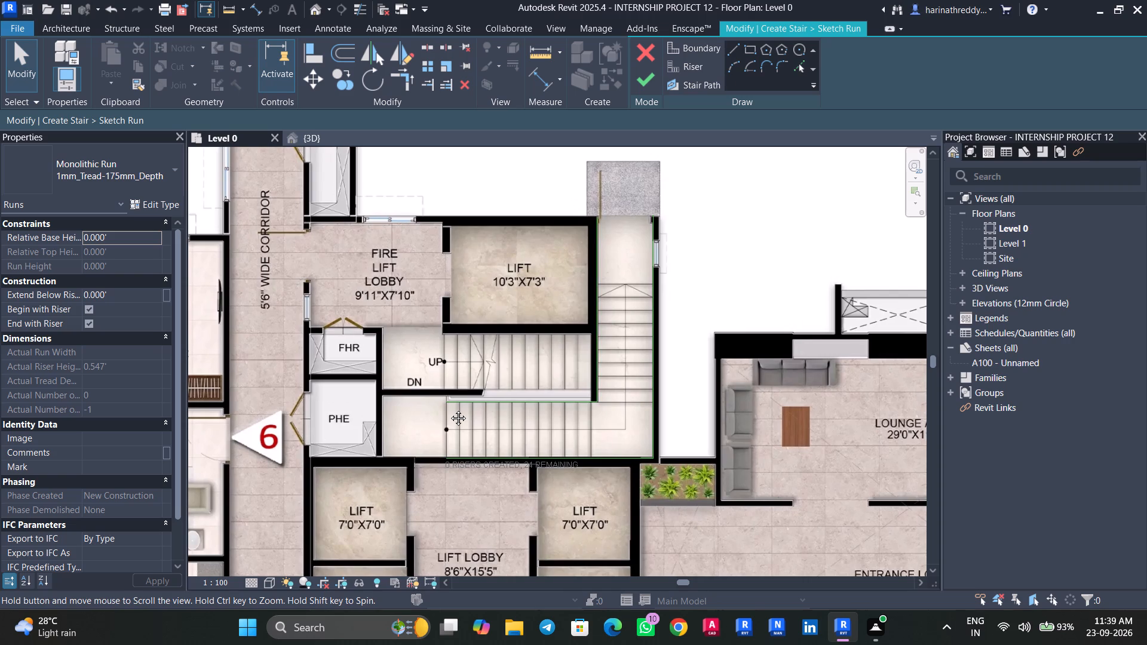
pyautogui.moveTo(449, 409); pyautogui.dragTo(447, 409, button='middle')
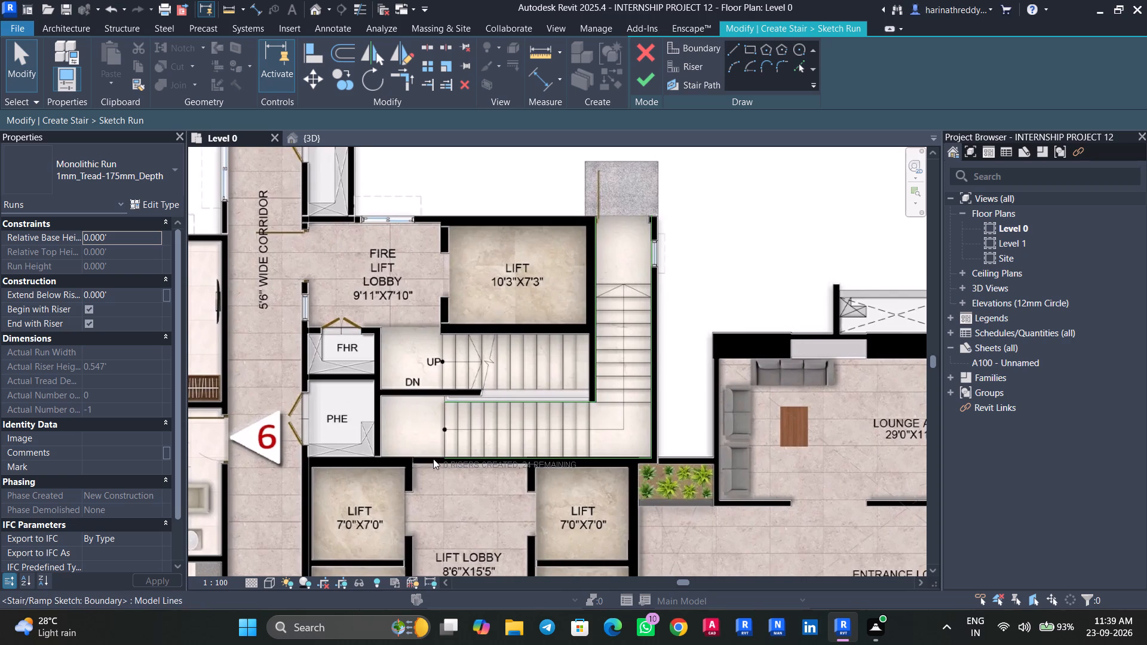
pyautogui.press('Tab')
pyautogui.press('Tab')
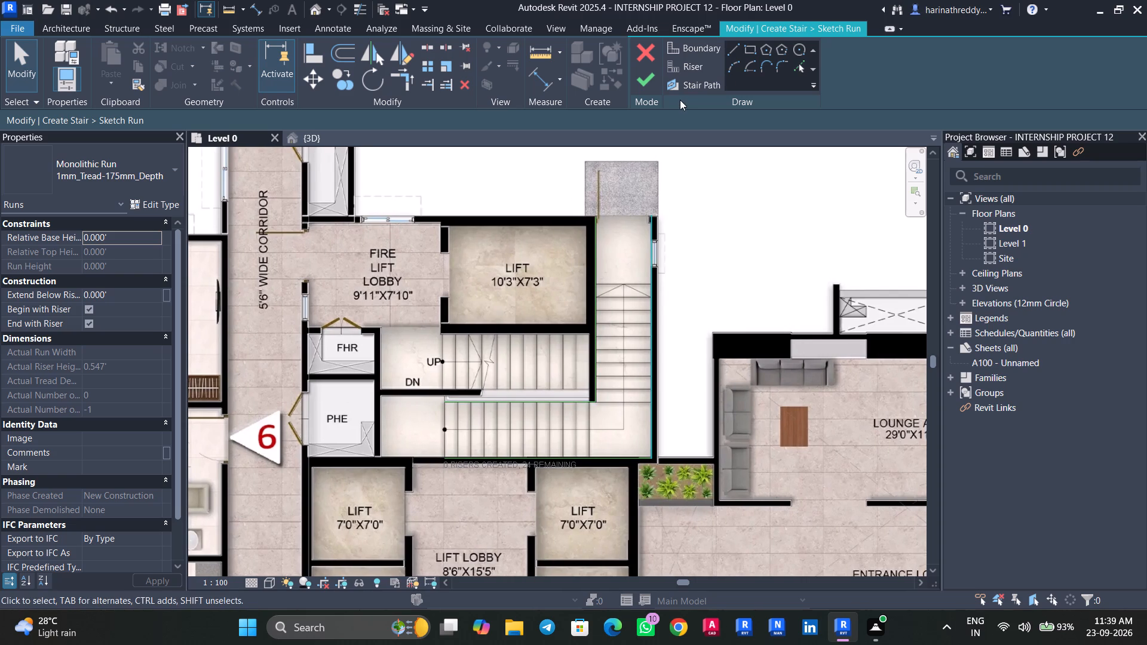
# Sketch a riser line between the two boundaries at the exit doorway end of the run.
pyautogui.click(692, 70)
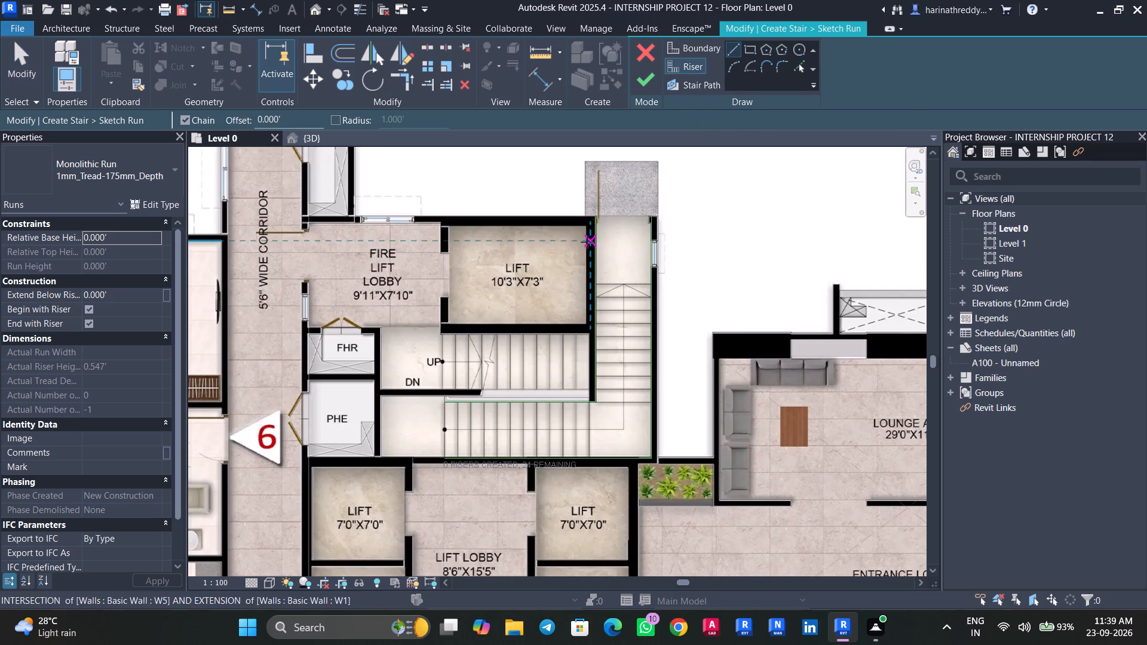
pyautogui.scroll(5, 595, 210)
pyautogui.click(594, 220)
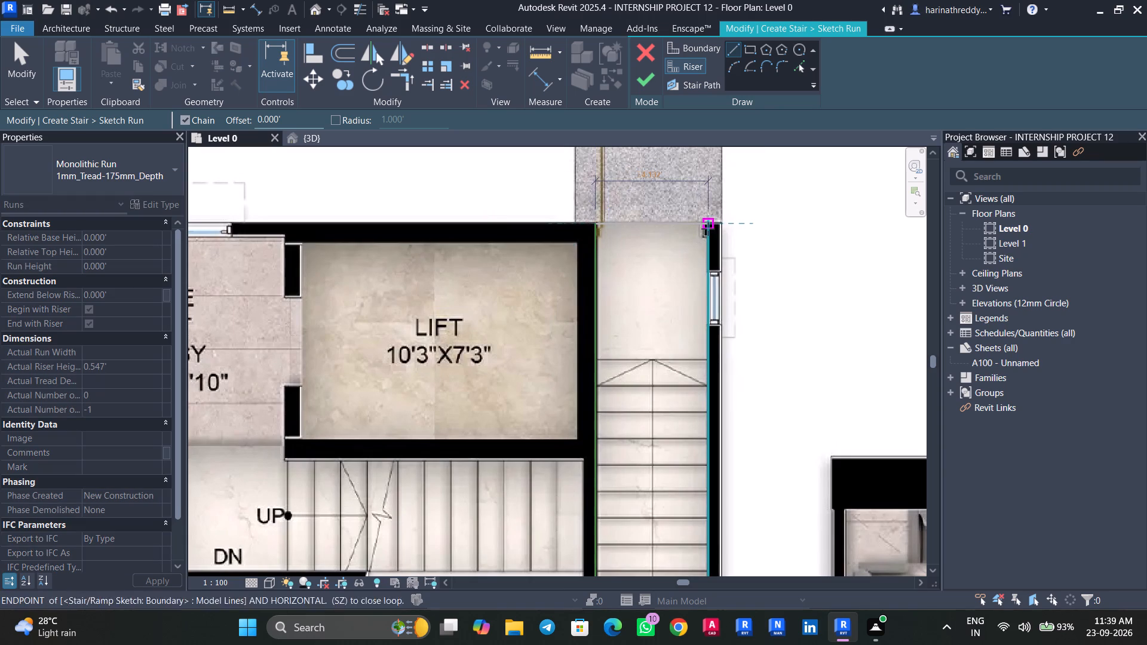
pyautogui.click(708, 228)
pyautogui.press('Escape')
pyautogui.press('Escape')
# Sketch three risers, each about 4.13 ft long, across the flight beside the lift, tracing the first three tread lines nearest the exit.
pyautogui.scroll(4, 605, 374)
pyautogui.moveTo(631, 382); pyautogui.dragTo(537, 234, button='middle')
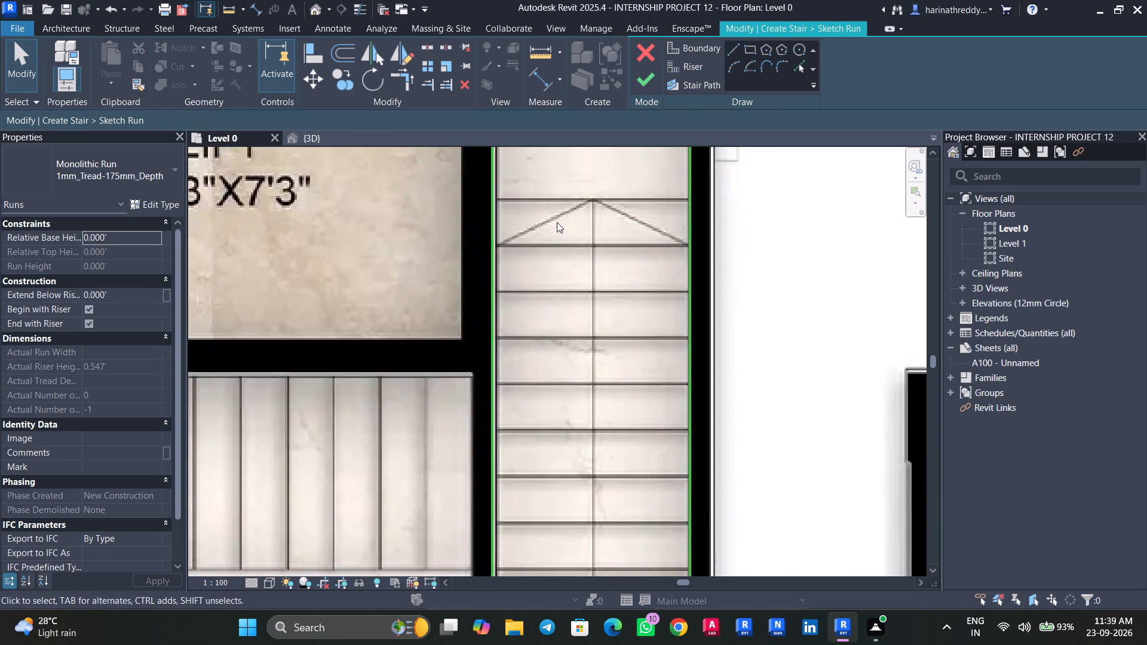
pyautogui.click(677, 64)
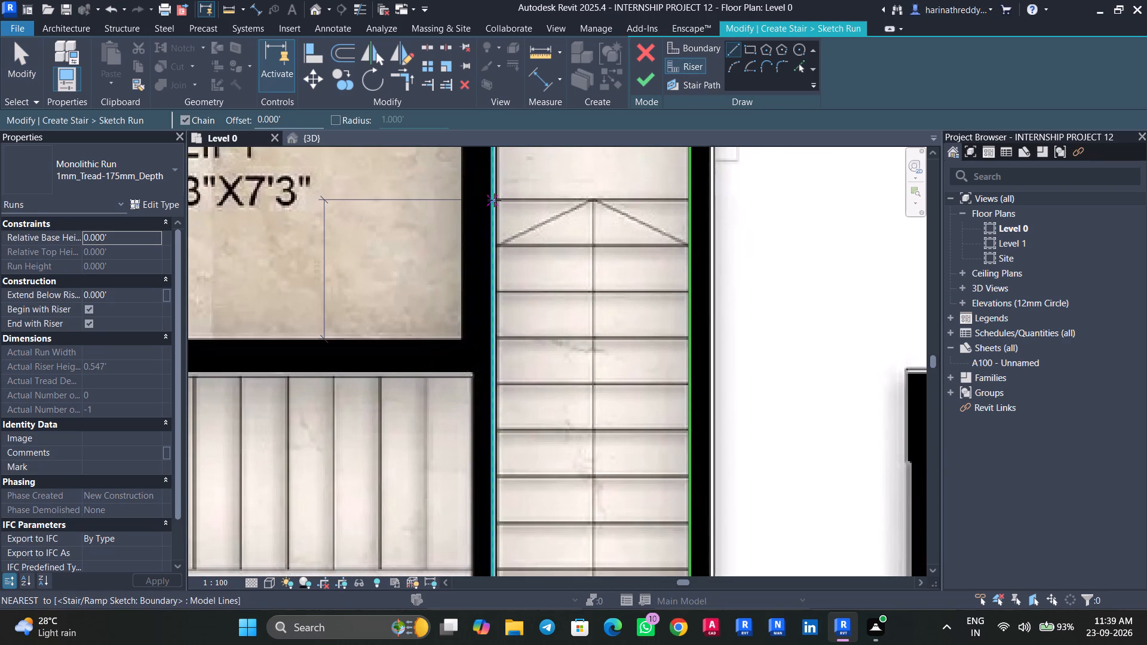
pyautogui.click(494, 200)
pyautogui.click(688, 202)
pyautogui.press('Escape')
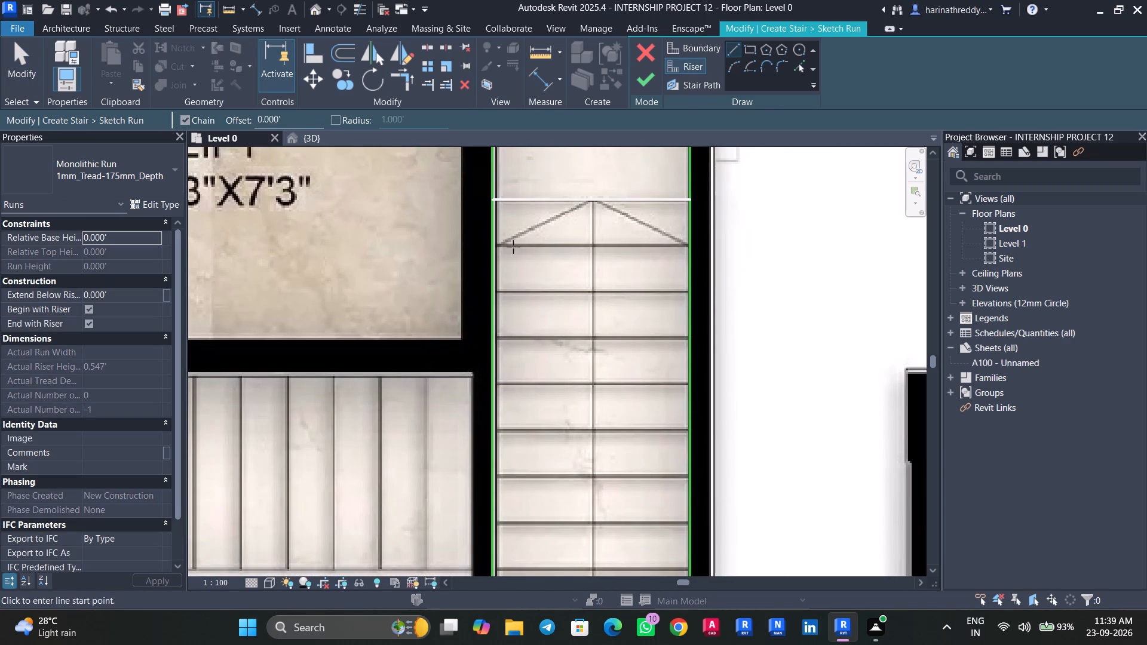
pyautogui.click(494, 246)
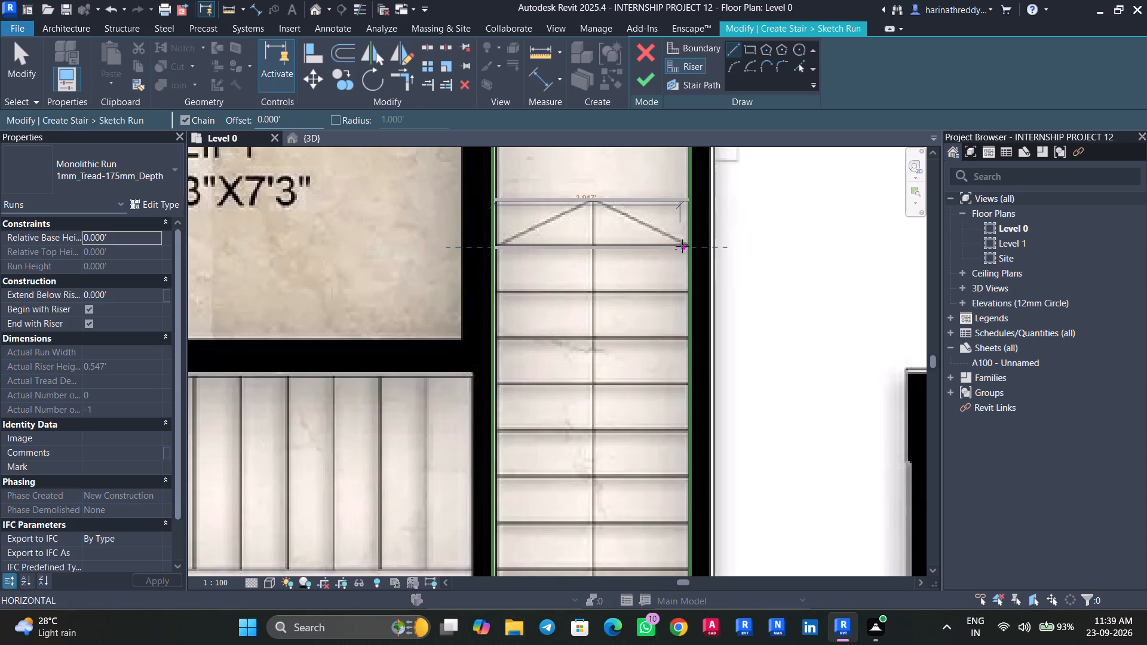
pyautogui.click(686, 245)
pyautogui.press('Escape')
pyautogui.click(494, 291)
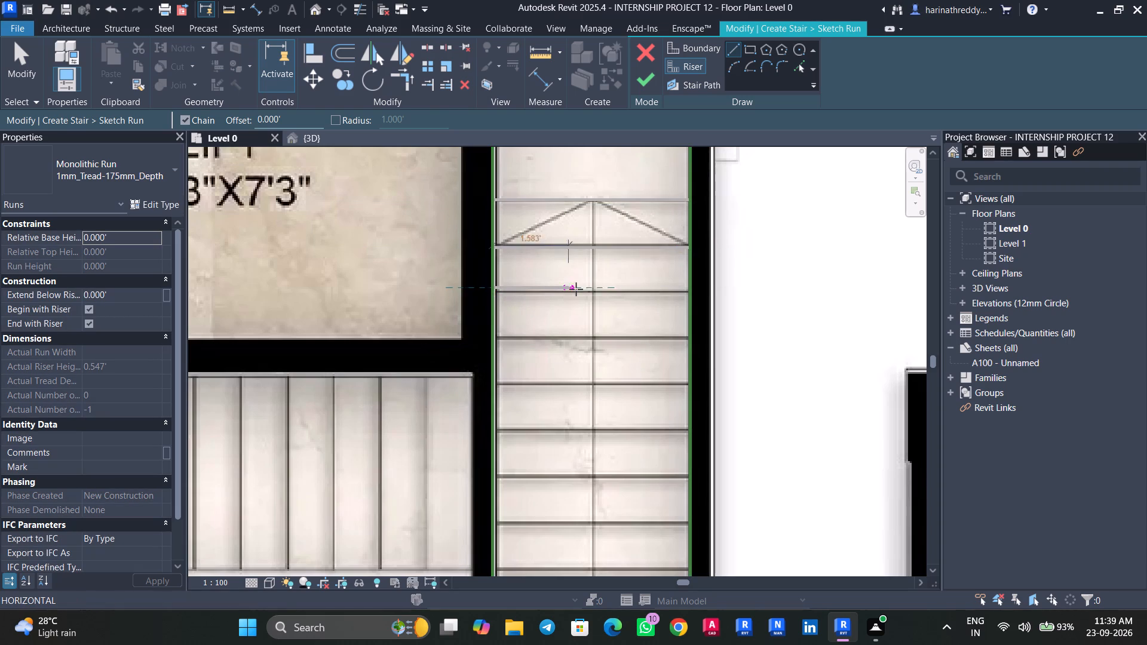
pyautogui.click(694, 292)
pyautogui.press('Escape')
pyautogui.press('Escape')
# Nudge the third traced riser into line with its tread line on the plan image.
pyautogui.doubleClick(639, 285)
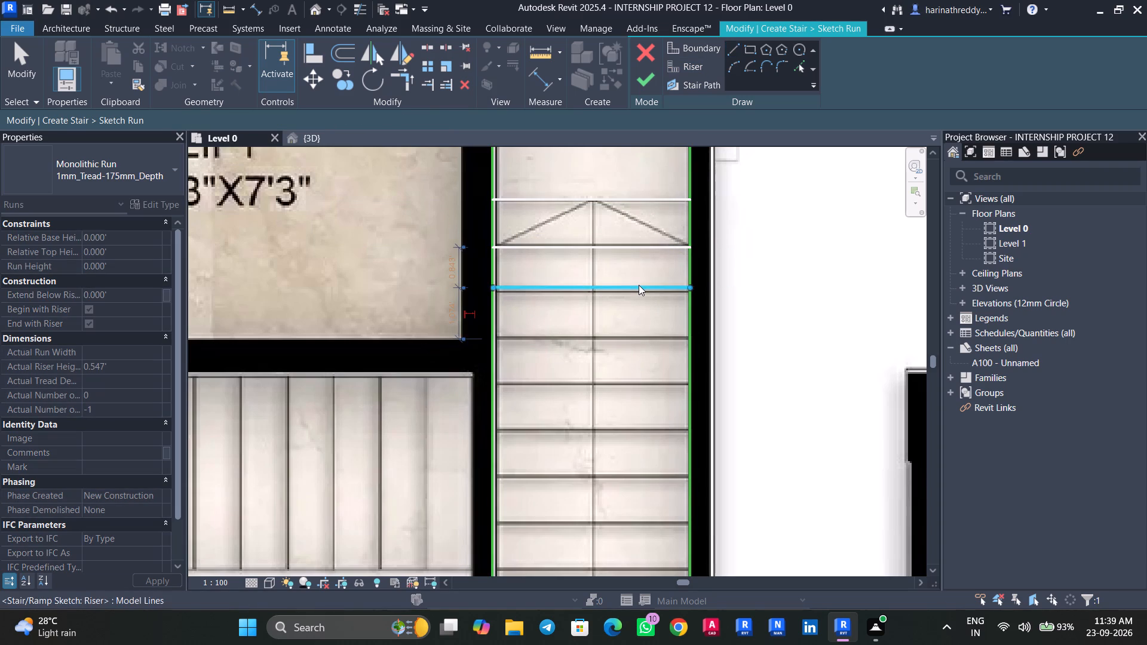
pyautogui.press('Down')
pyautogui.press('Down')
pyautogui.press('Up')
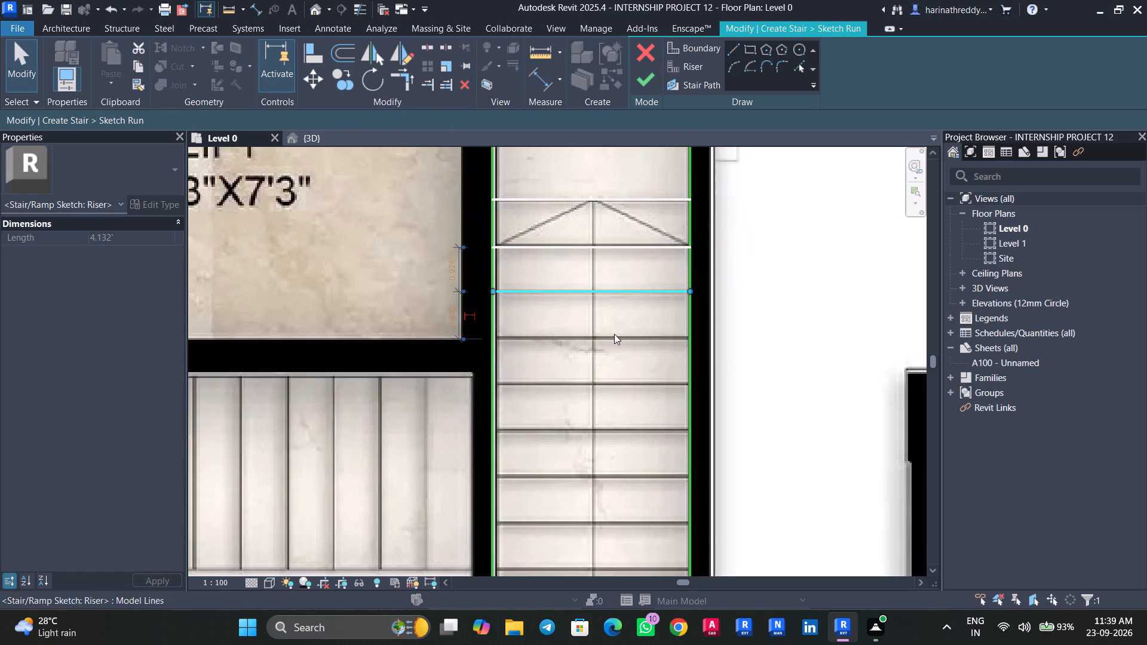
# Sketch four more risers across the flight beside the lift, tracing the next four tread lines toward the corner landing.
pyautogui.moveTo(618, 335); pyautogui.dragTo(625, 205, button='middle')
pyautogui.click(698, 60)
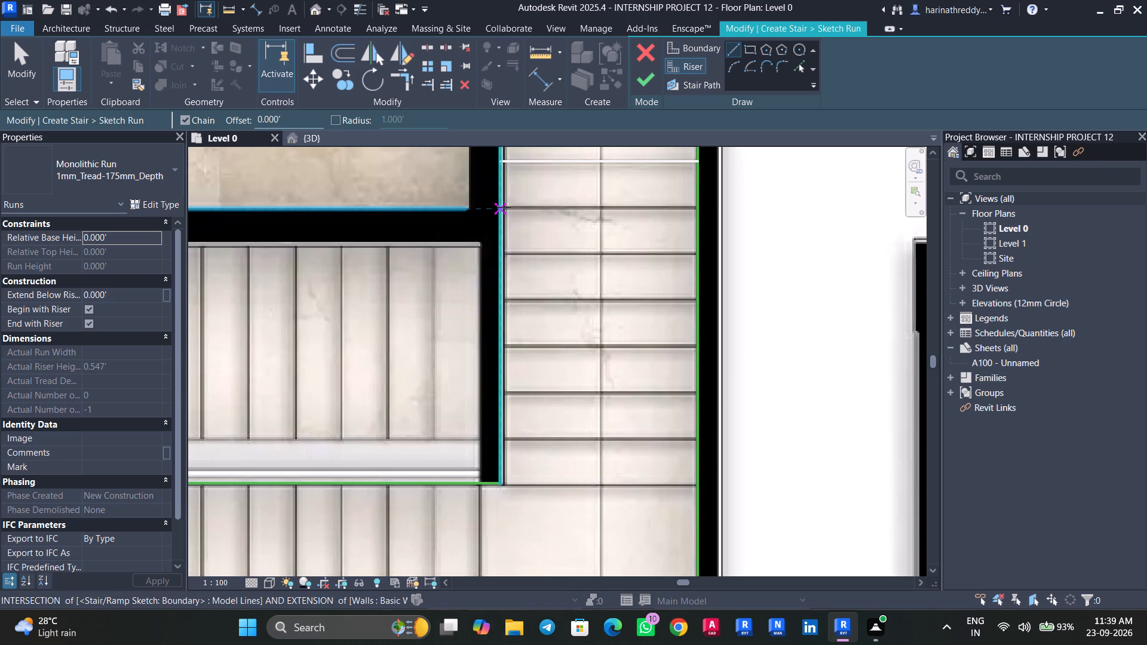
pyautogui.click(503, 207)
pyautogui.click(699, 210)
pyautogui.press('Escape')
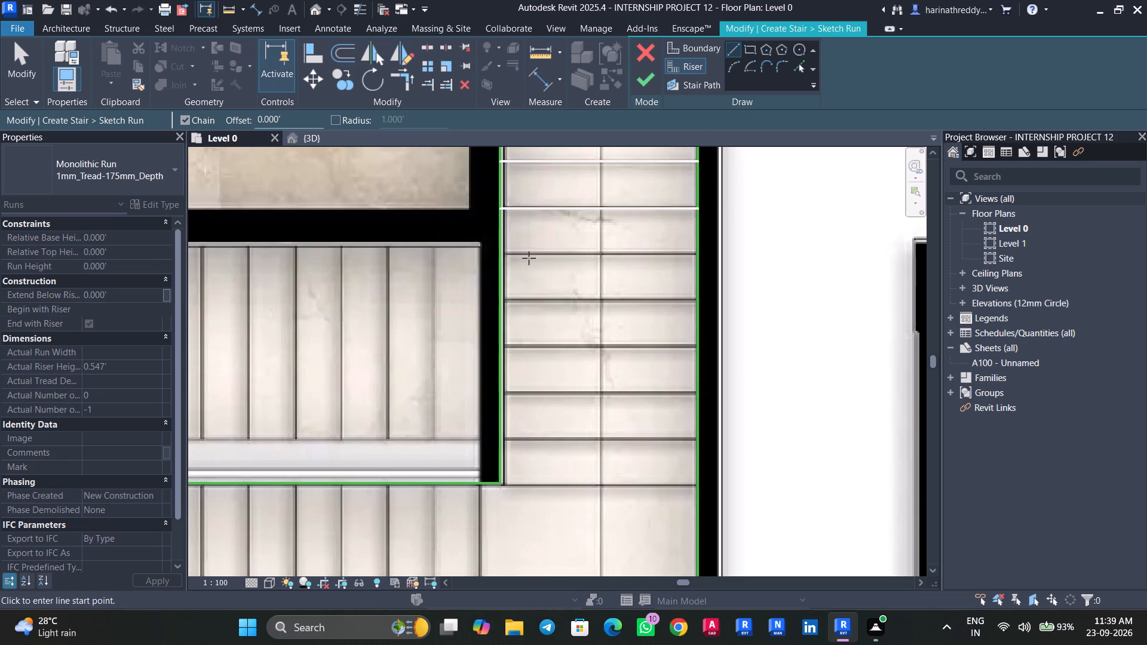
pyautogui.click(502, 254)
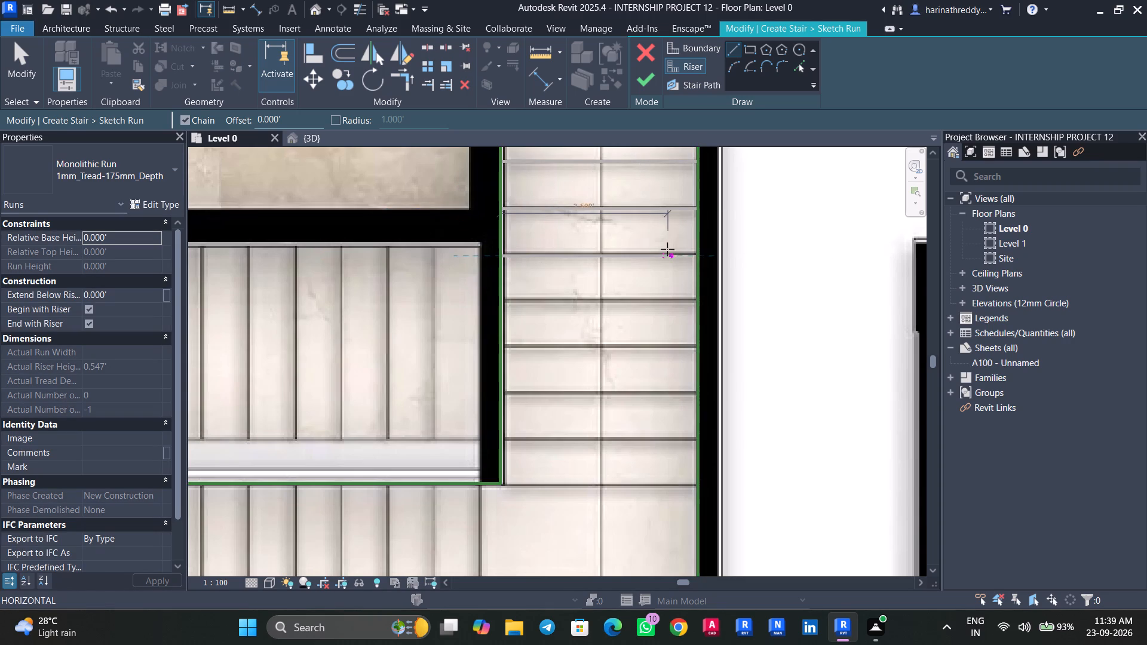
pyautogui.click(695, 251)
pyautogui.press('Escape')
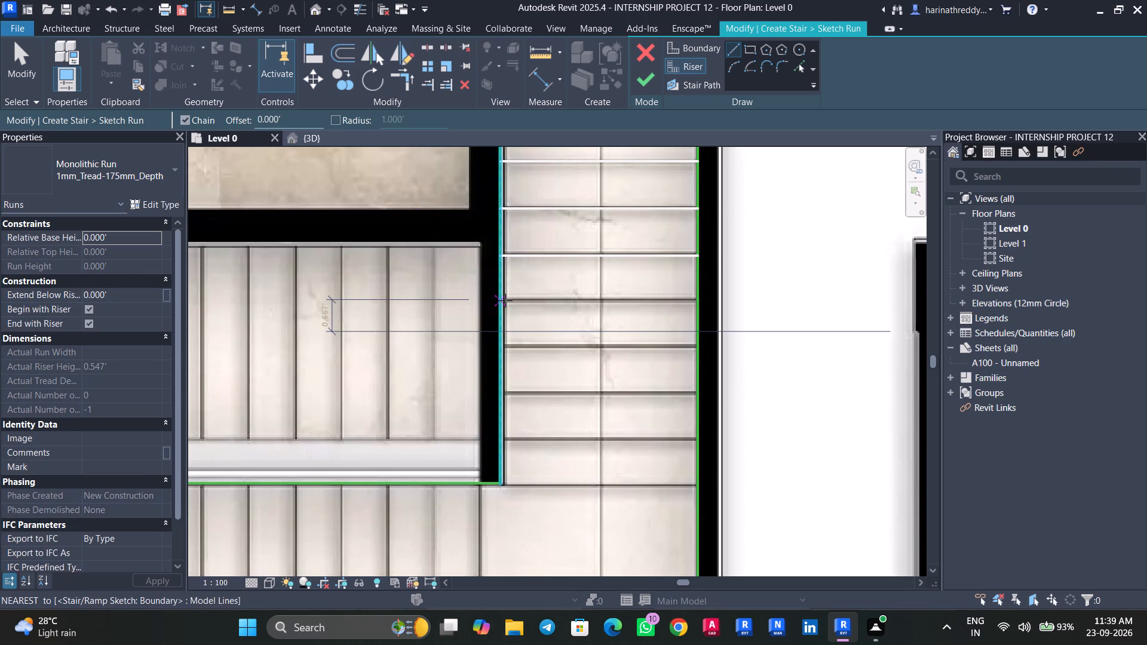
pyautogui.click(502, 299)
pyautogui.click(694, 301)
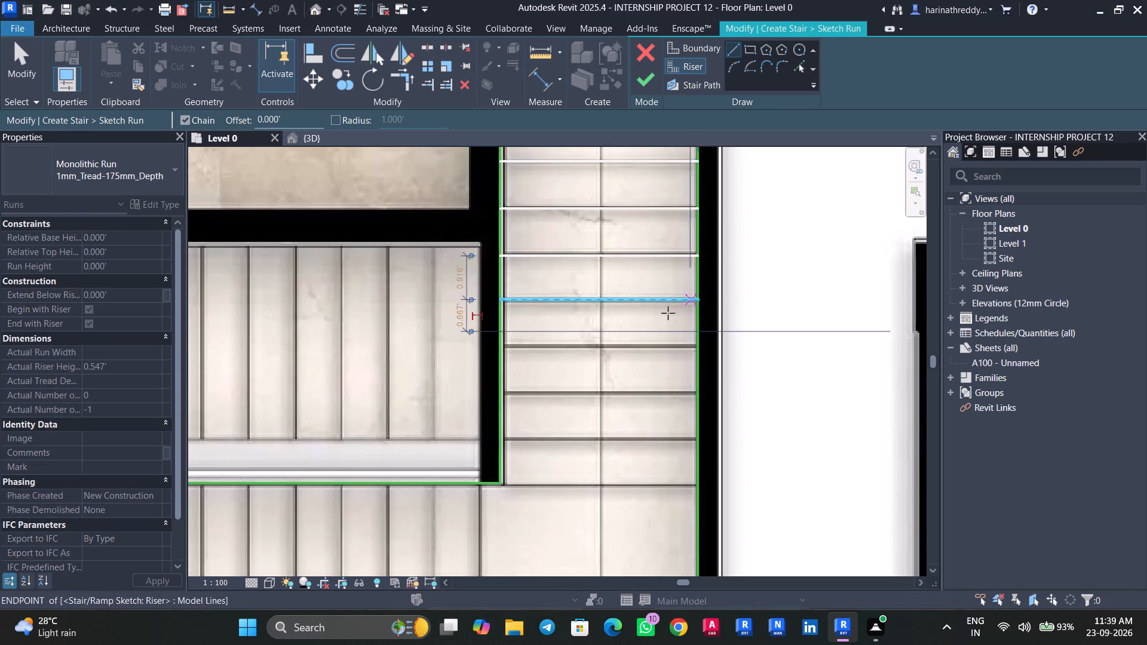
pyautogui.press('Escape')
pyautogui.click(505, 346)
pyautogui.click(698, 348)
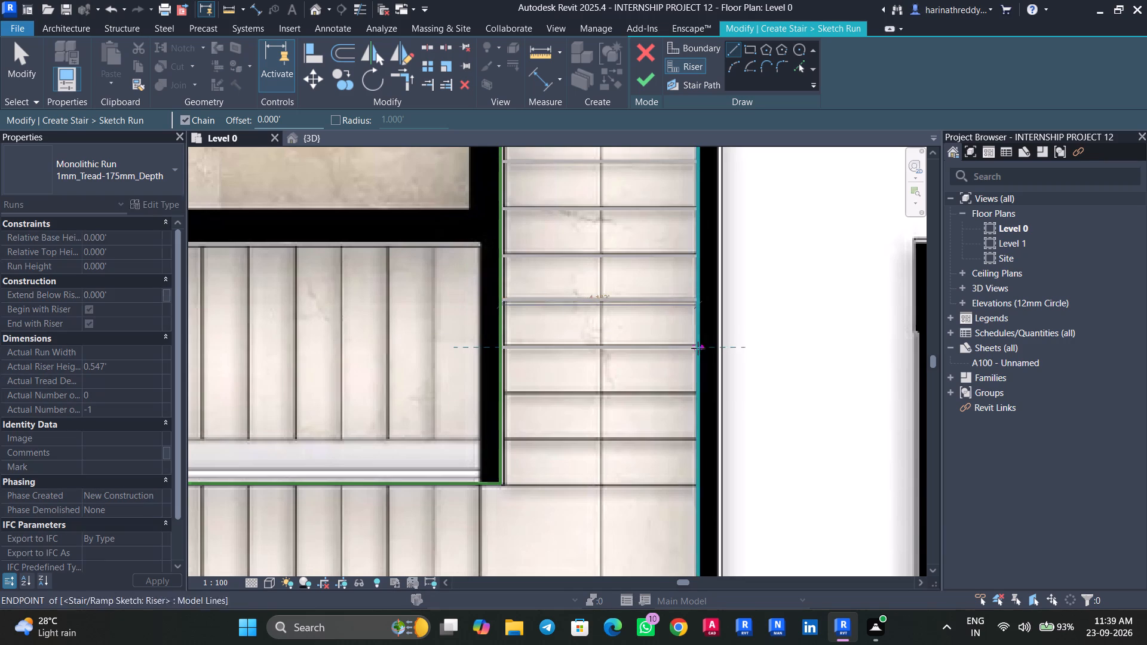
# Sketch the flight's last three risers, about 4.13 ft long, ending with the one on the corner landing's edge.
pyautogui.moveTo(615, 371); pyautogui.dragTo(617, 295, button='middle')
pyautogui.click(505, 320)
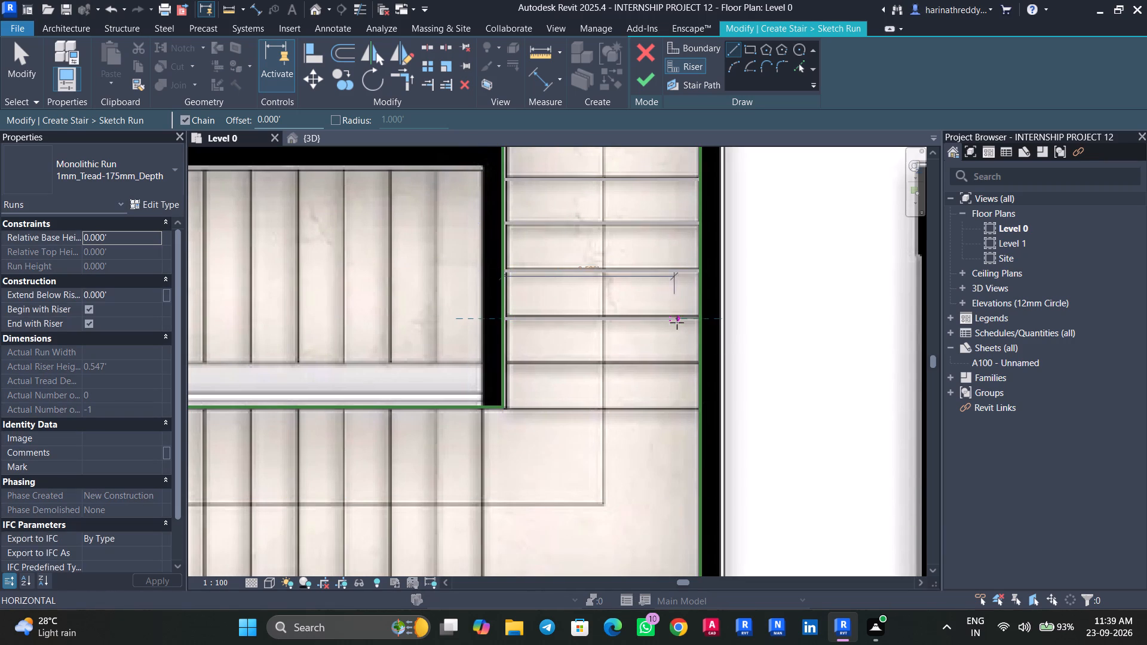
pyautogui.click(699, 322)
pyautogui.press('Escape')
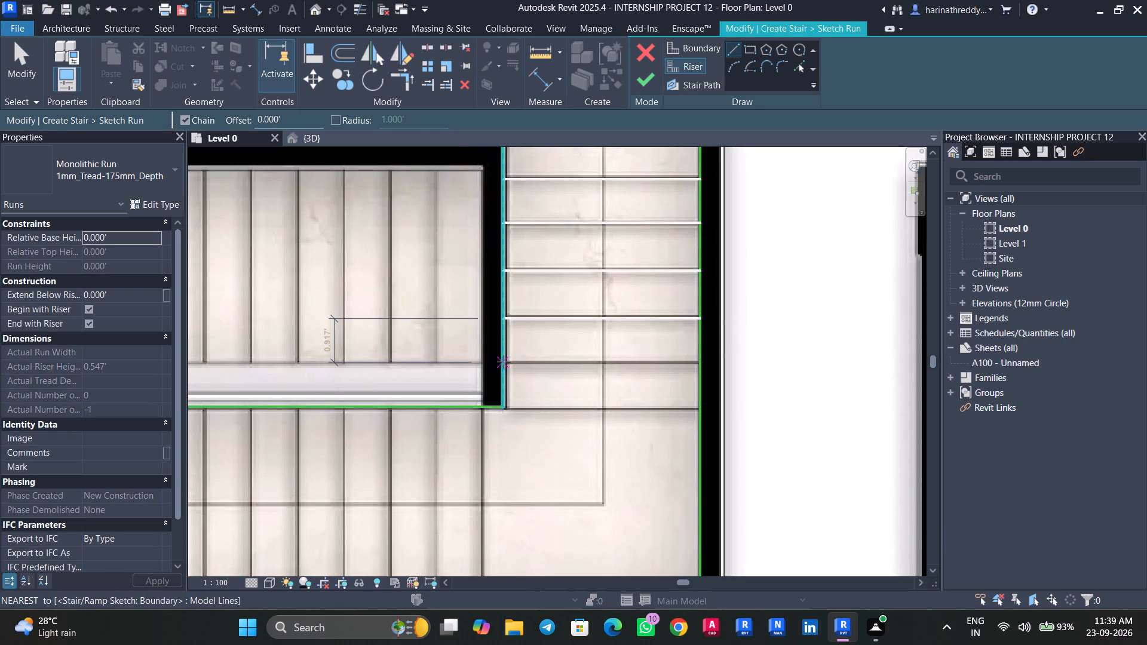
pyautogui.click(504, 361)
pyautogui.click(698, 368)
pyautogui.press('Escape')
pyautogui.moveTo(596, 376); pyautogui.dragTo(598, 287, button='middle')
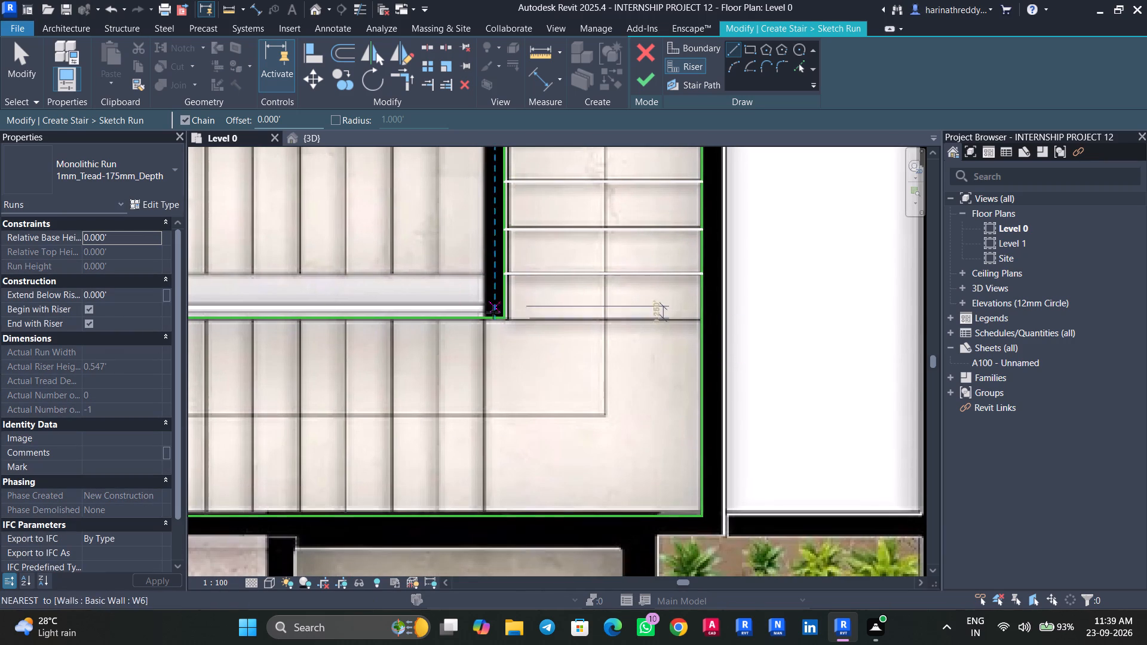
pyautogui.click(504, 321)
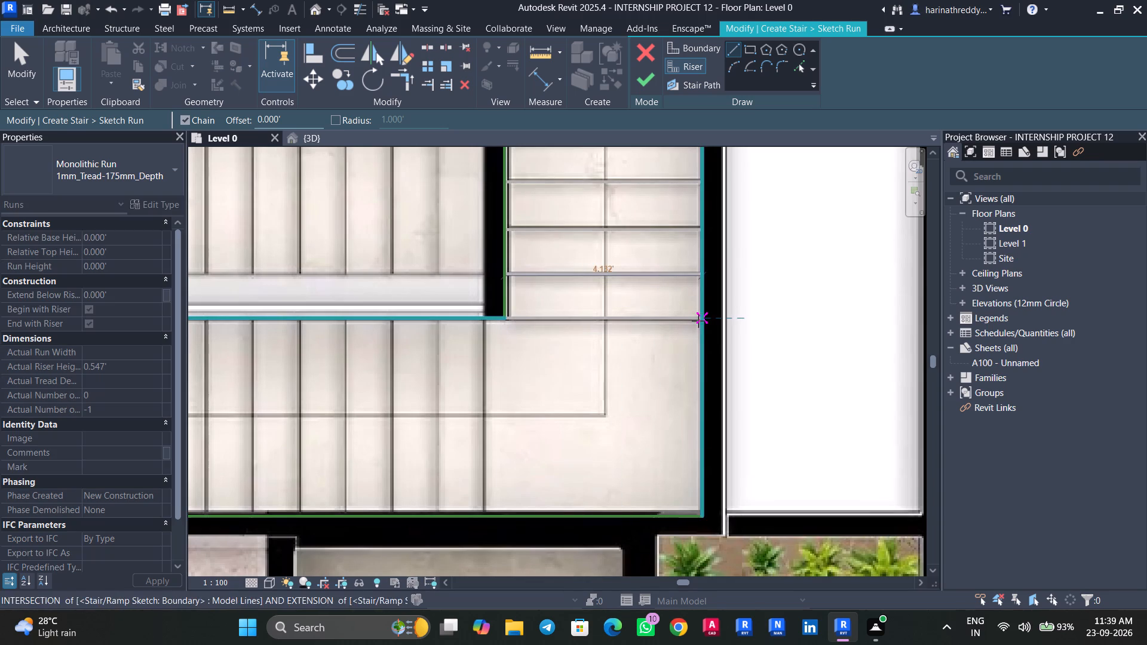
pyautogui.click(700, 321)
pyautogui.press('Escape')
# Sketch three risers across the second flight: on the corner landing's edge and on the first and third tread lines beyond it.
pyautogui.moveTo(495, 336); pyautogui.dragTo(513, 300, button='middle')
pyautogui.click(501, 286)
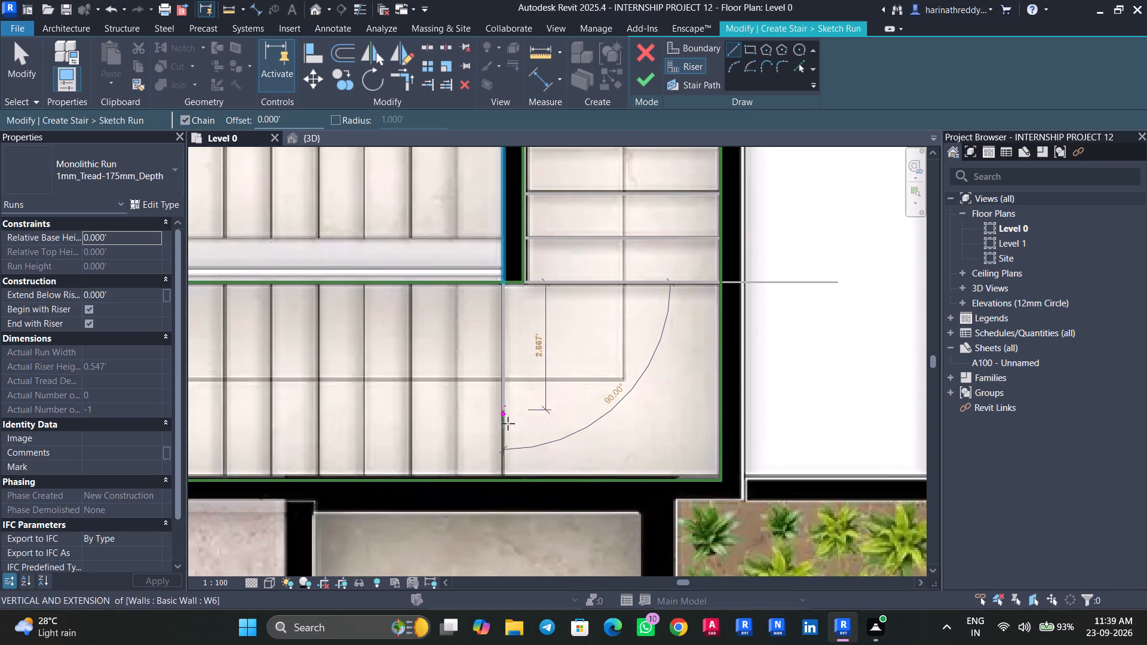
pyautogui.click(505, 477)
pyautogui.press('Escape')
pyautogui.moveTo(539, 394); pyautogui.dragTo(637, 317, button='middle')
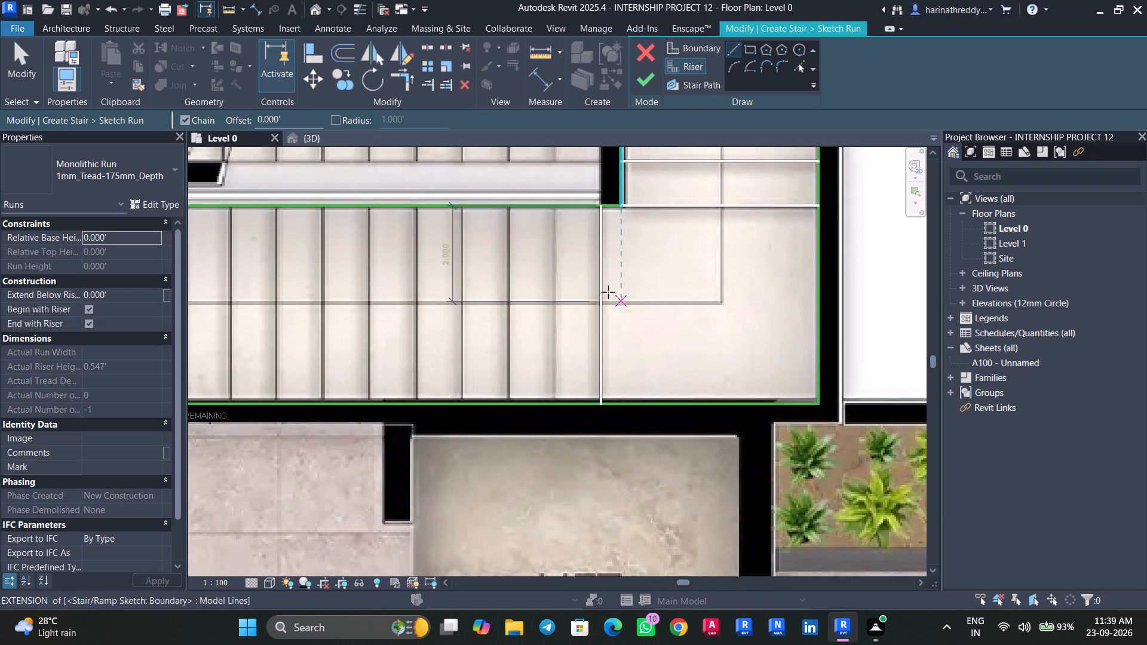
pyautogui.click(553, 208)
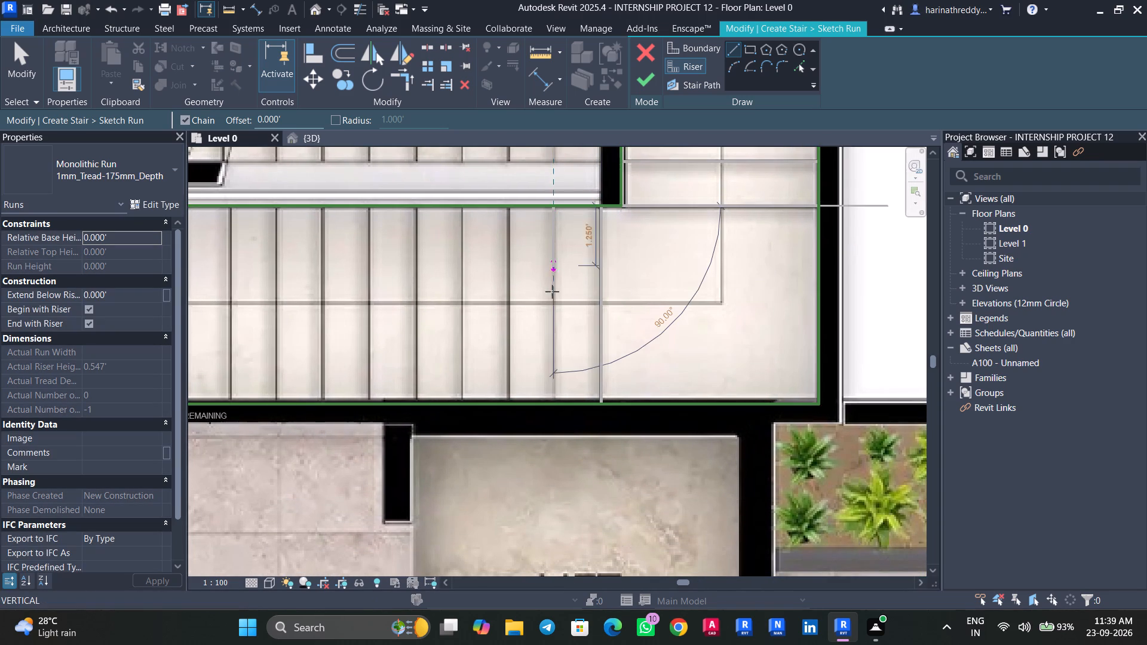
pyautogui.click(555, 401)
pyautogui.press('Escape')
pyautogui.moveTo(541, 354); pyautogui.dragTo(620, 333, button='middle')
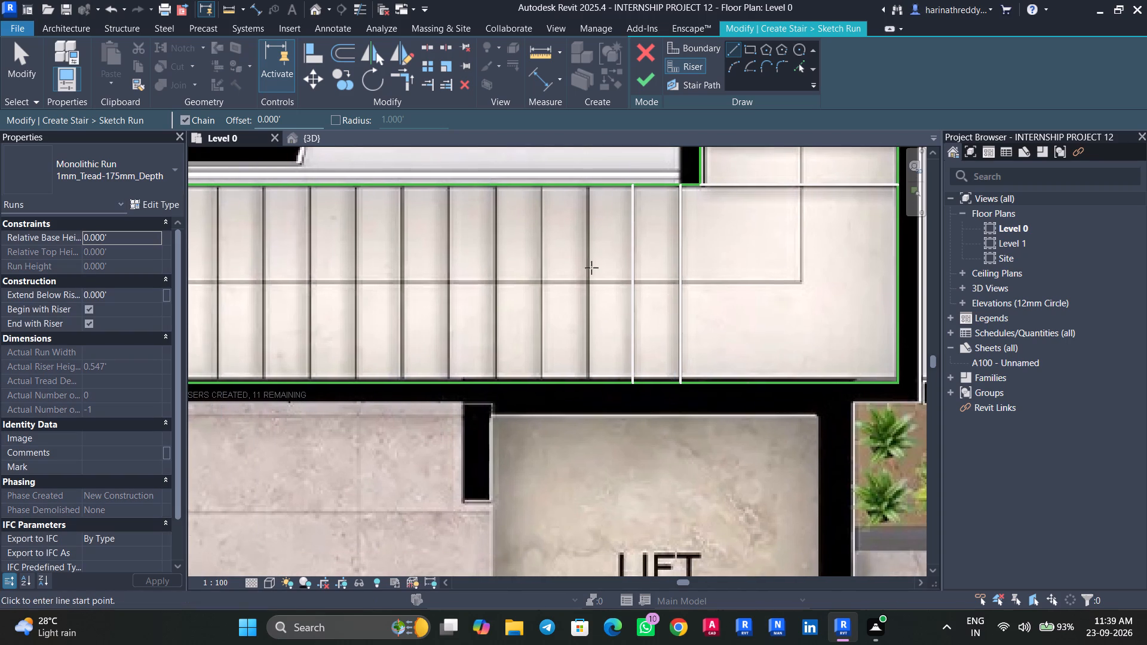
pyautogui.click(542, 187)
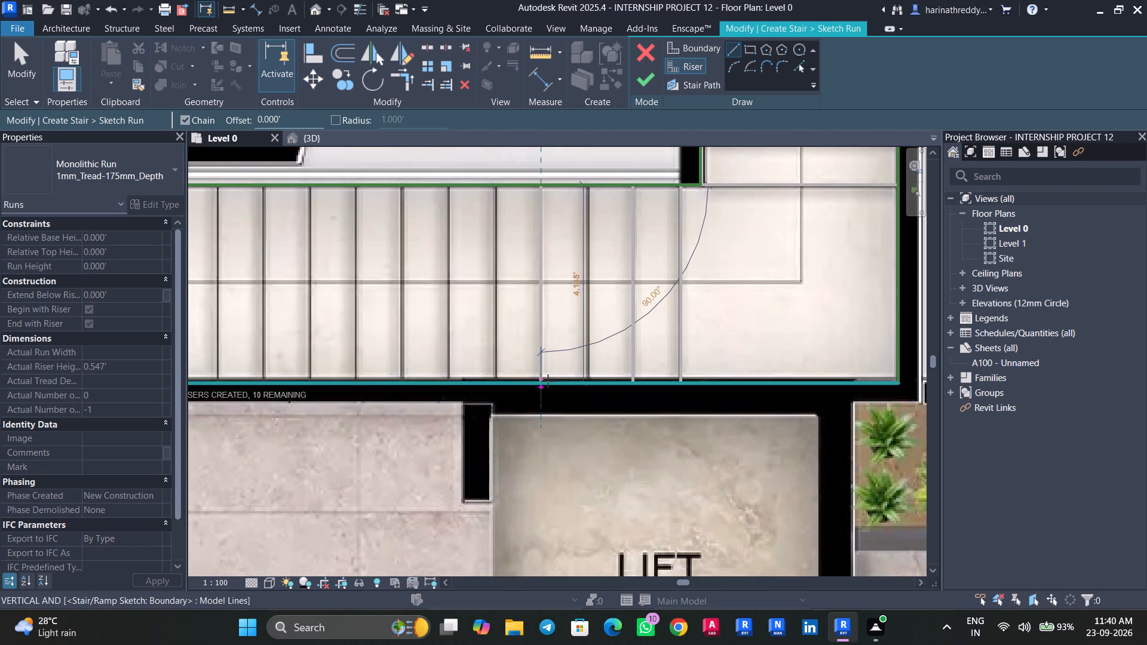
pyautogui.click(544, 379)
pyautogui.press('Escape')
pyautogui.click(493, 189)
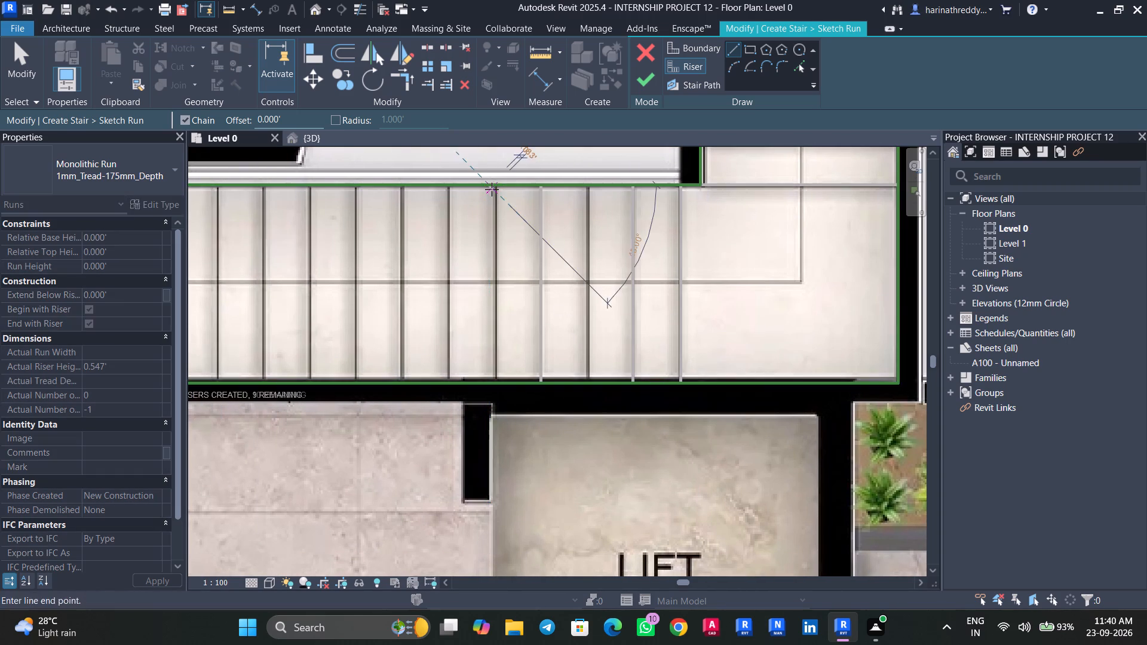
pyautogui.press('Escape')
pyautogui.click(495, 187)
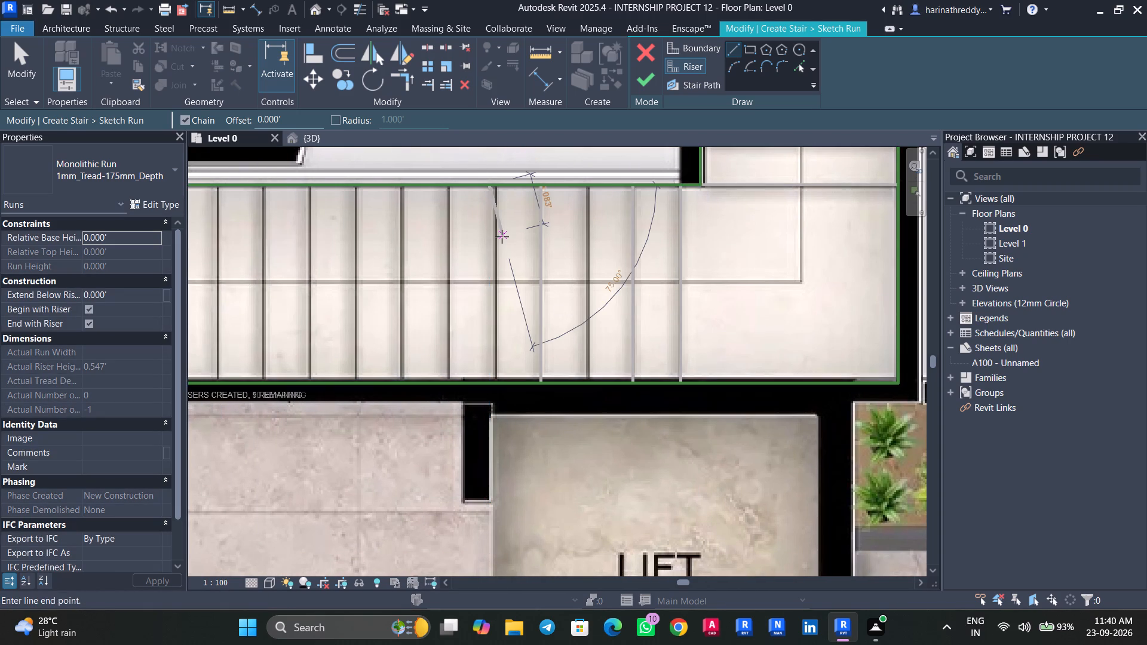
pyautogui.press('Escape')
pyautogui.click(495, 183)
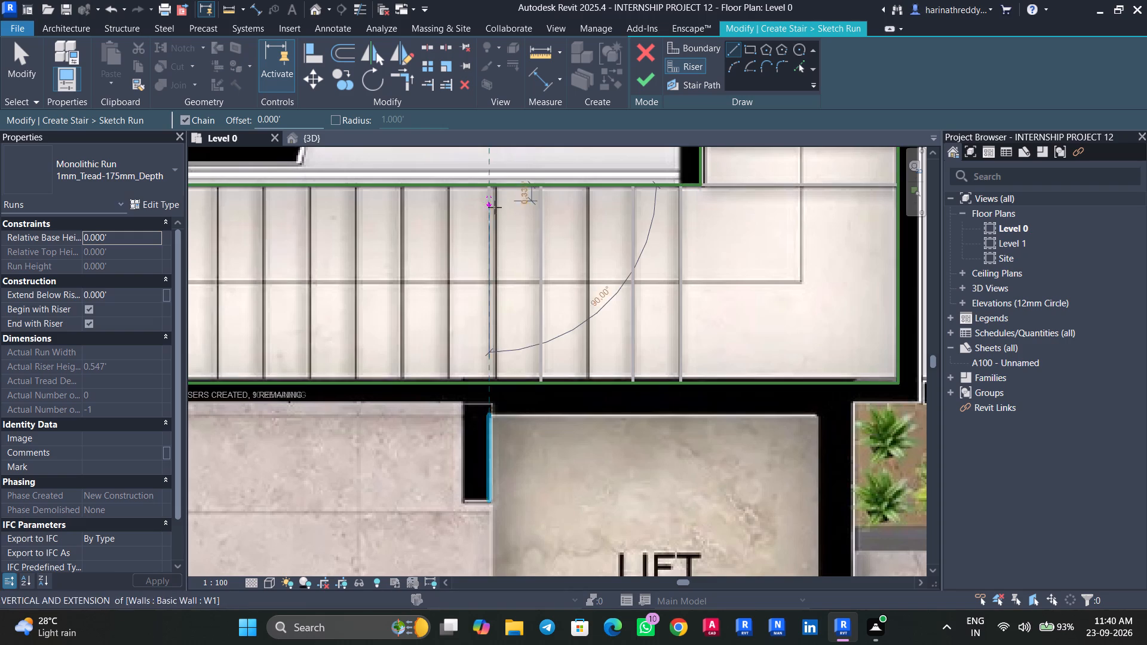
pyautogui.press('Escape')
# Sketch four risers across the second flight, tracing the fourth through seventh tread lines beyond the corner landing.
pyautogui.click(498, 186)
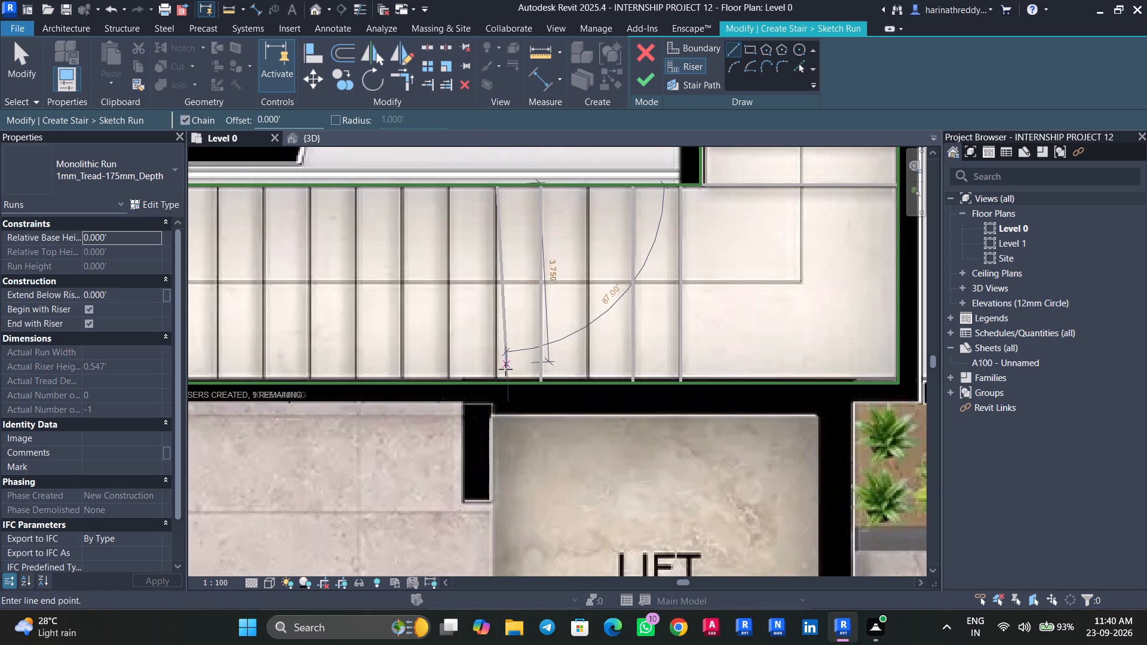
pyautogui.click(499, 379)
pyautogui.press('Escape')
pyautogui.moveTo(512, 358); pyautogui.dragTo(639, 316, button='middle')
pyautogui.moveTo(618, 262); pyautogui.dragTo(618, 359, button='middle')
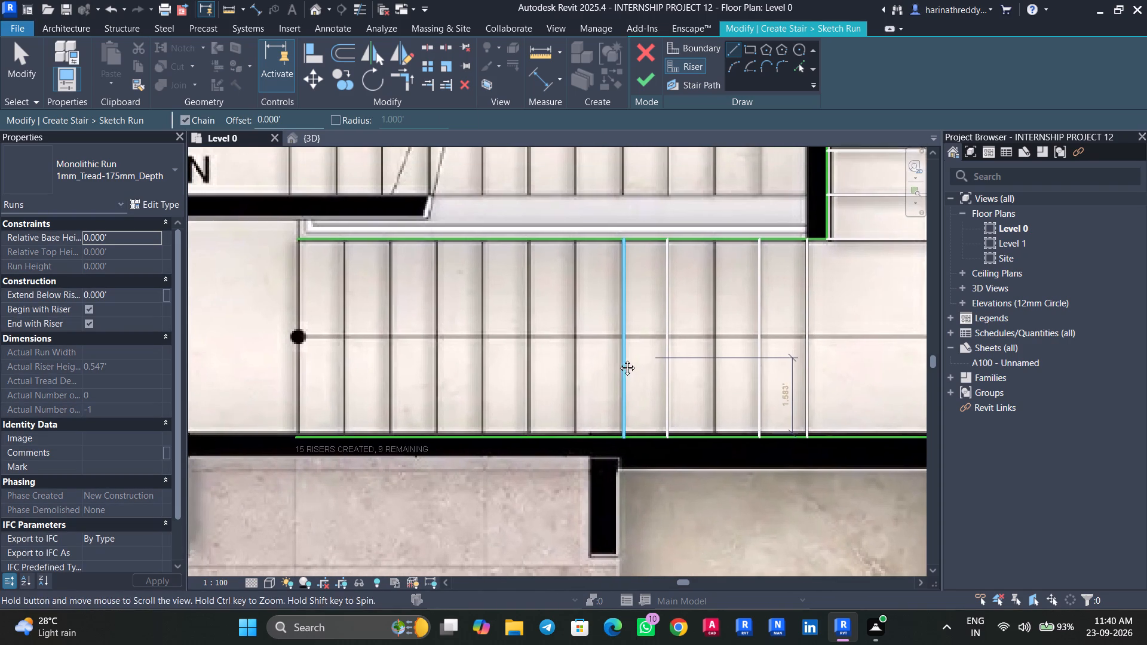
pyautogui.moveTo(618, 359); pyautogui.dragTo(618, 358, button='middle')
pyautogui.click(575, 241)
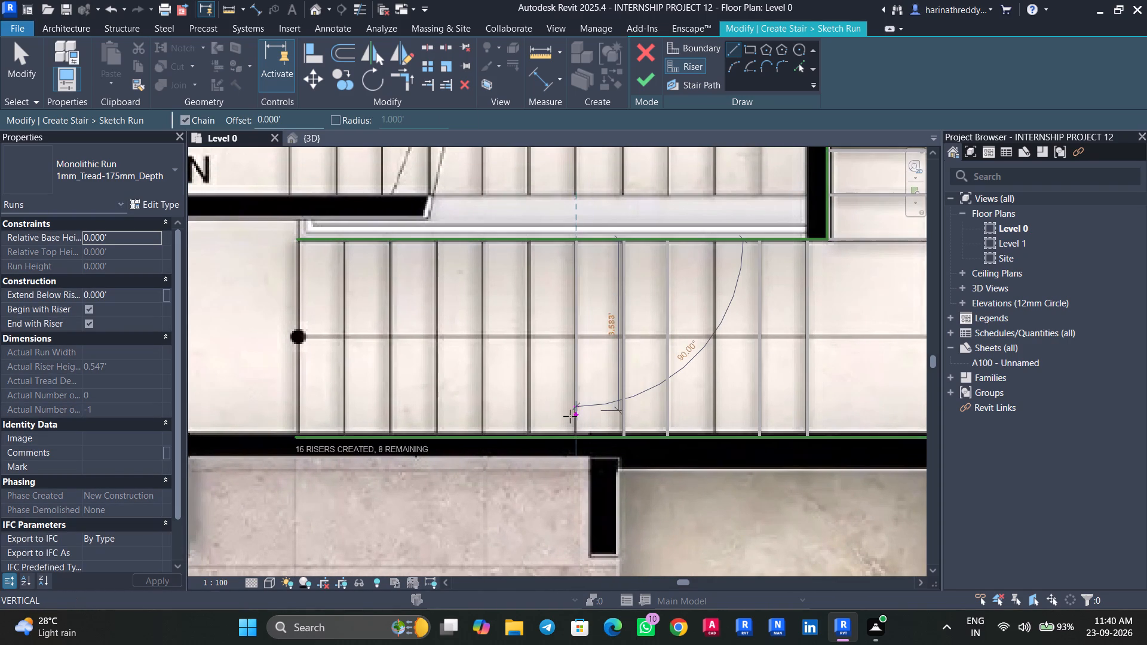
pyautogui.click(575, 434)
pyautogui.press('Escape')
pyautogui.click(528, 242)
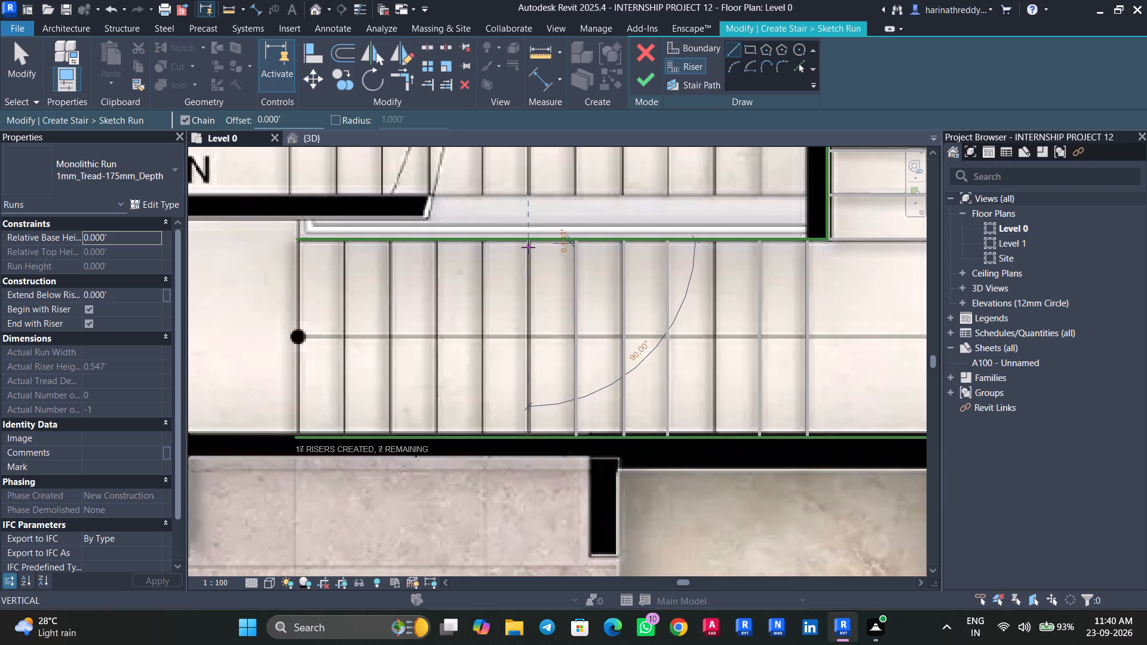
pyautogui.click(526, 435)
pyautogui.press('Escape')
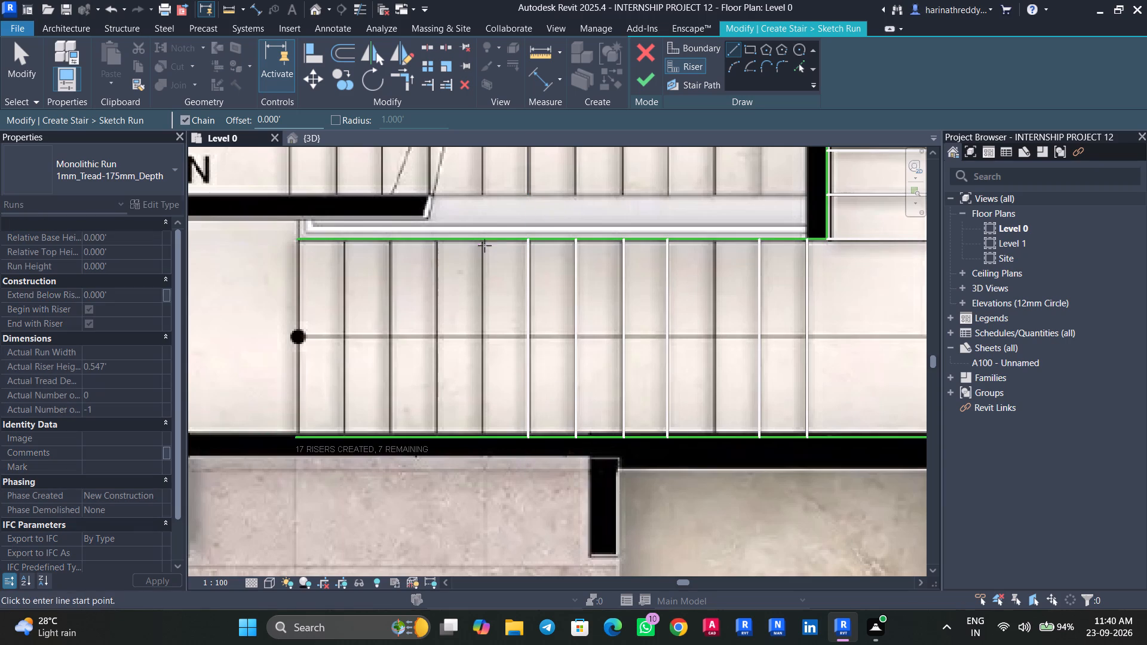
pyautogui.click(483, 240)
pyautogui.click(483, 437)
pyautogui.press('Escape')
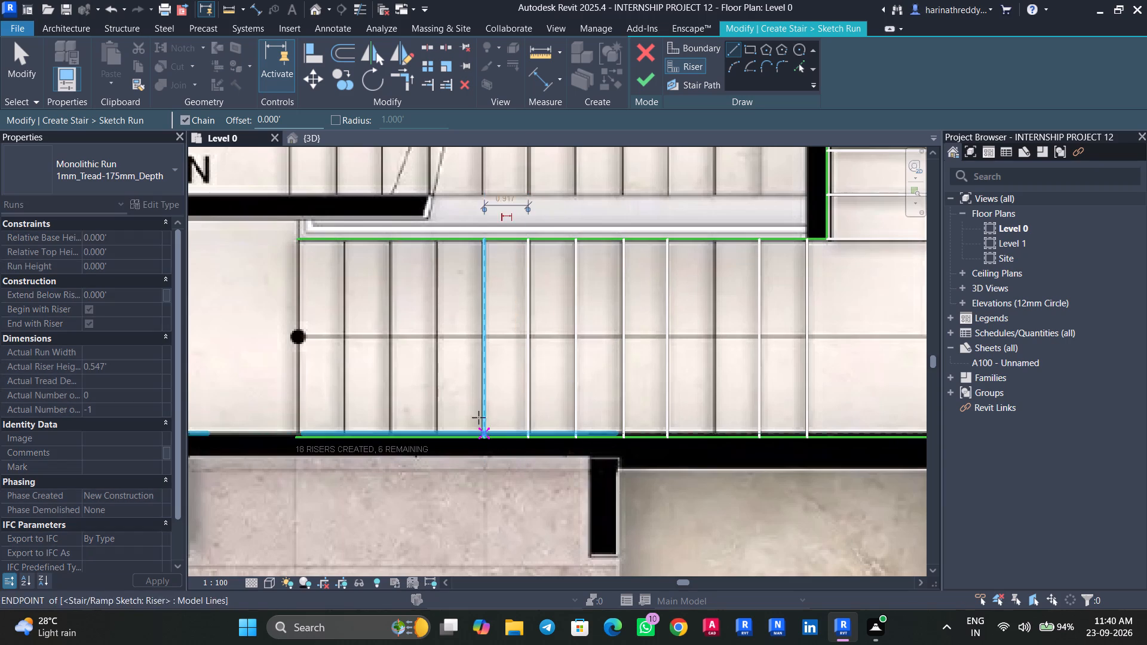
# Sketch a riser about 4.15 ft long near the eighth tread line and nudge it into line with the plan image.
pyautogui.moveTo(459, 382); pyautogui.dragTo(510, 363, button='middle')
pyautogui.click(485, 222)
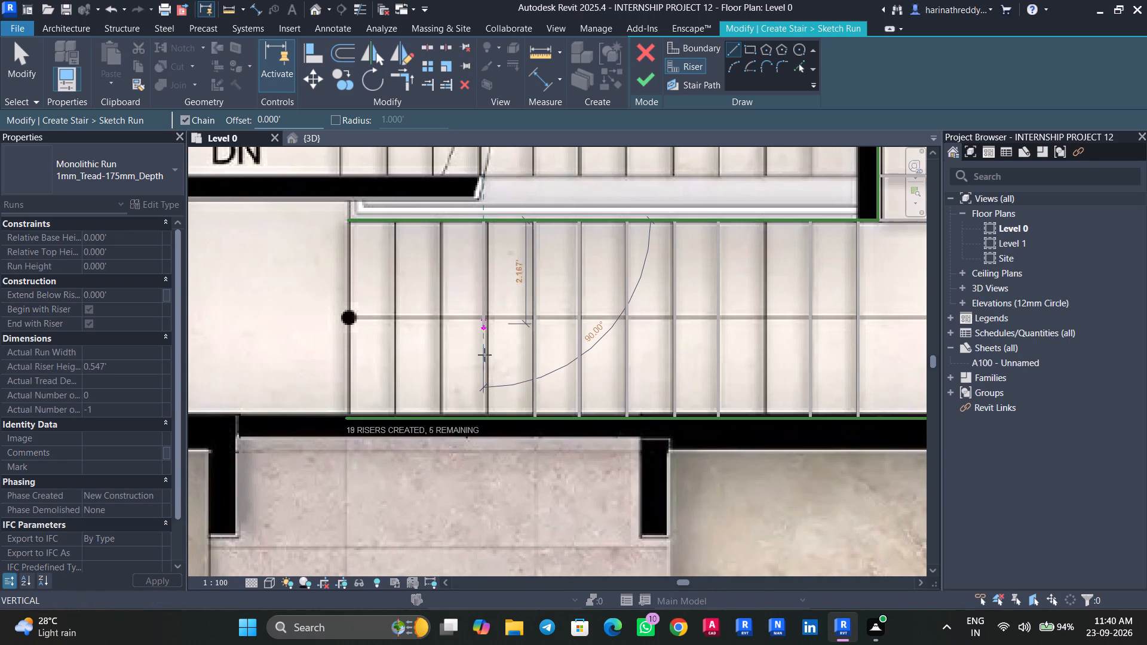
pyautogui.click(491, 414)
pyautogui.press('Escape')
pyautogui.press('Escape')
pyautogui.click(482, 368)
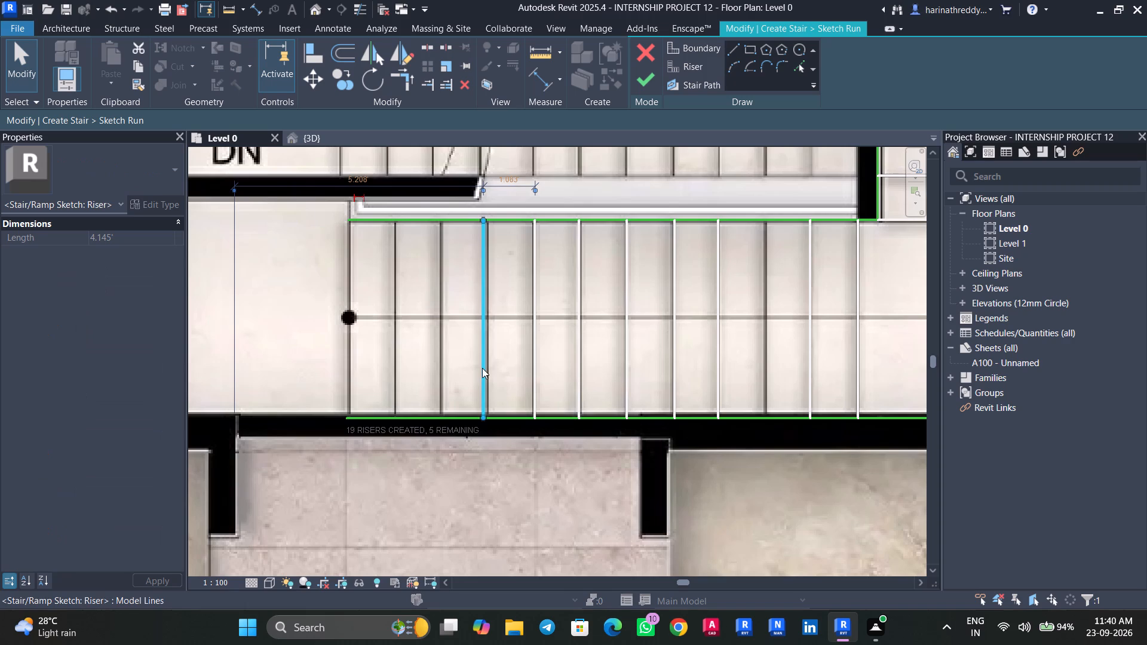
pyautogui.press('Right')
pyautogui.press('Escape')
# Sketch the second flight's last three risers, ending with the one at the dot marking the start of the stair.
pyautogui.moveTo(520, 361); pyautogui.dragTo(651, 303, button='middle')
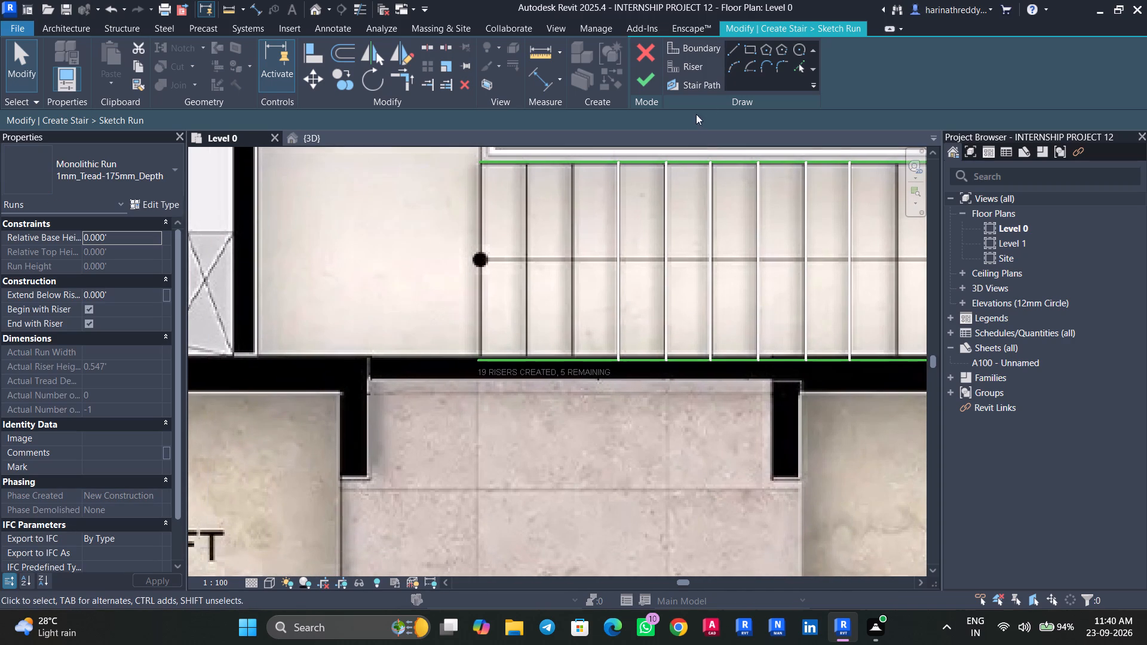
pyautogui.click(691, 66)
pyautogui.click(572, 164)
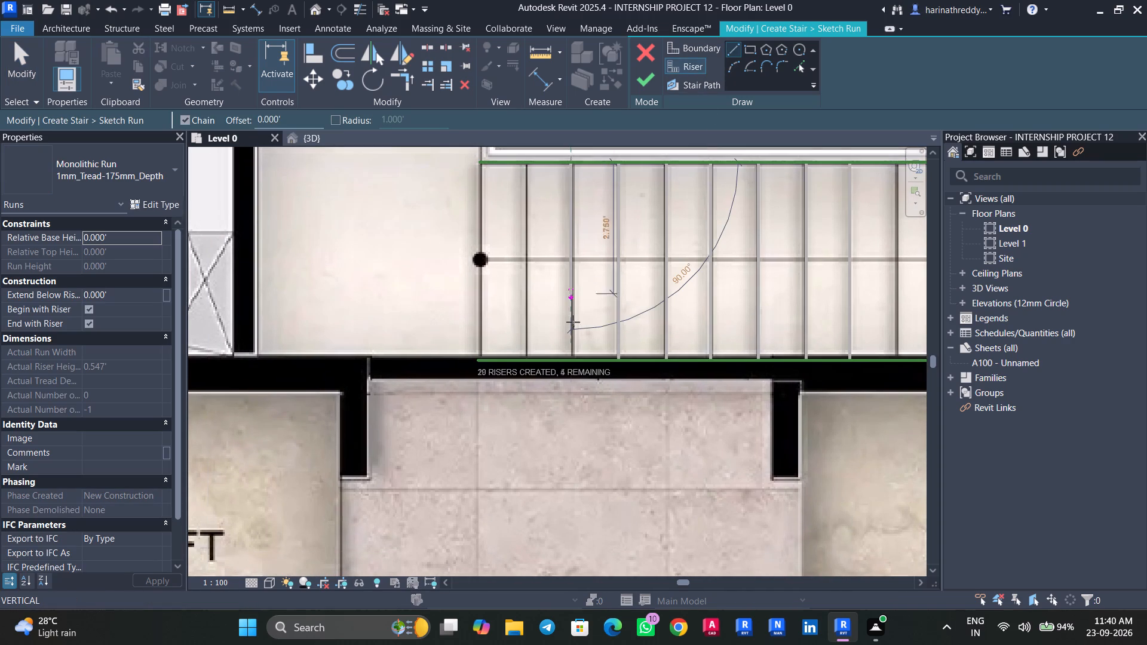
pyautogui.click(573, 357)
pyautogui.press('Escape')
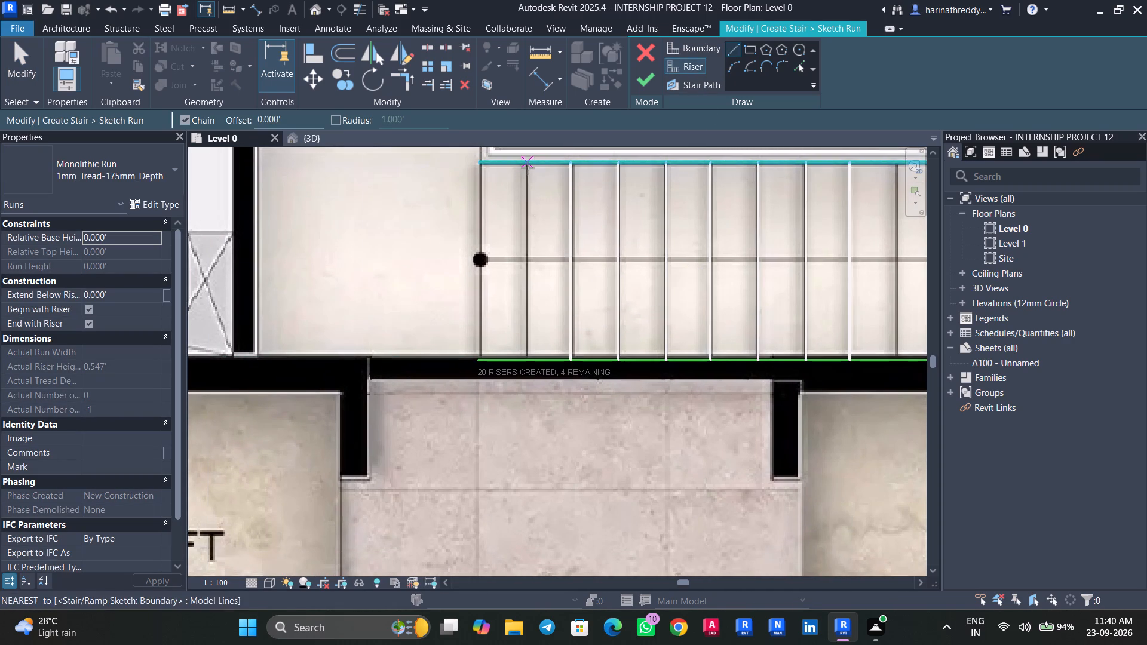
pyautogui.click(528, 168)
pyautogui.click(527, 360)
pyautogui.press('Escape')
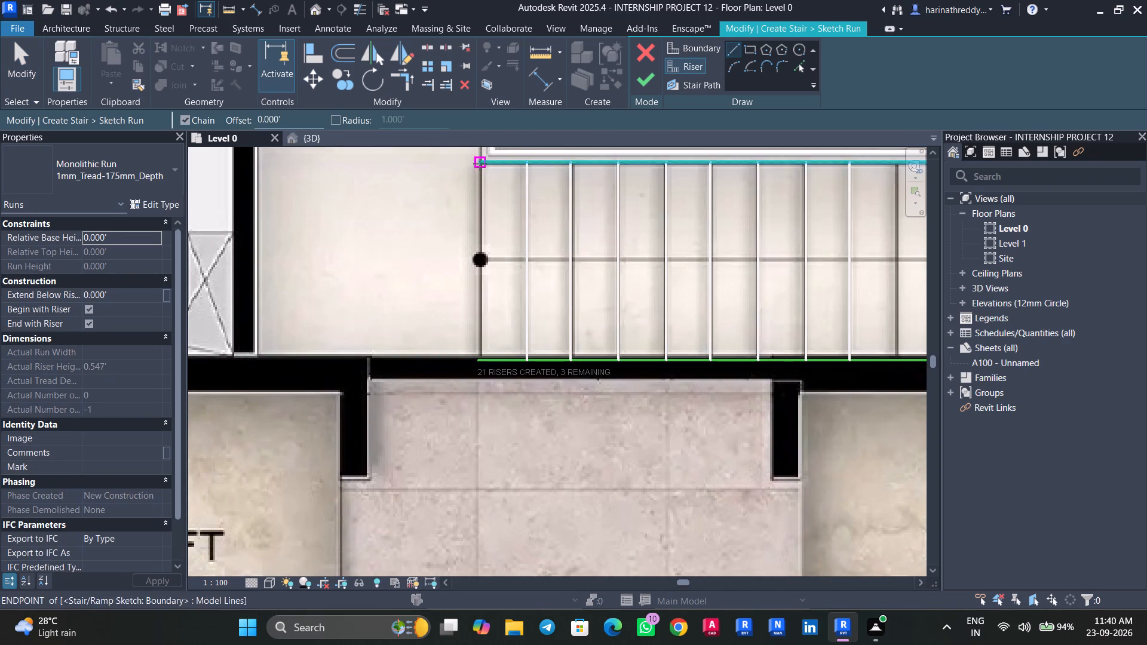
pyautogui.click(480, 164)
pyautogui.click(479, 357)
pyautogui.press('Escape')
pyautogui.press('Escape')
# Shift the second flight's outer boundary line slightly inward toward the ends of the treads.
pyautogui.click(628, 362)
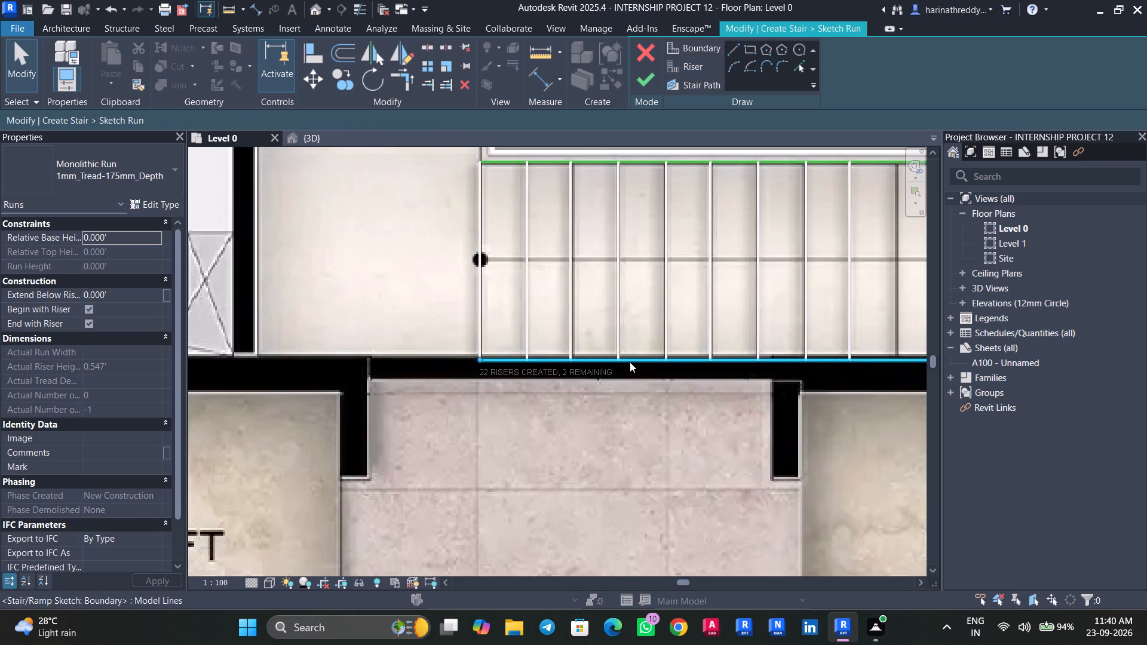
pyautogui.moveTo(638, 363); pyautogui.dragTo(643, 355)
pyautogui.press('Escape')
# Move the outer boundary line of the flight beside the lift slightly inward to the tread edge on the plan image.
pyautogui.scroll(-8, 600, 377)
pyautogui.moveTo(751, 389); pyautogui.dragTo(661, 451, button='middle')
pyautogui.scroll(10, 714, 339)
pyautogui.scroll(-1, 711, 339)
pyautogui.scroll(1, 711, 339)
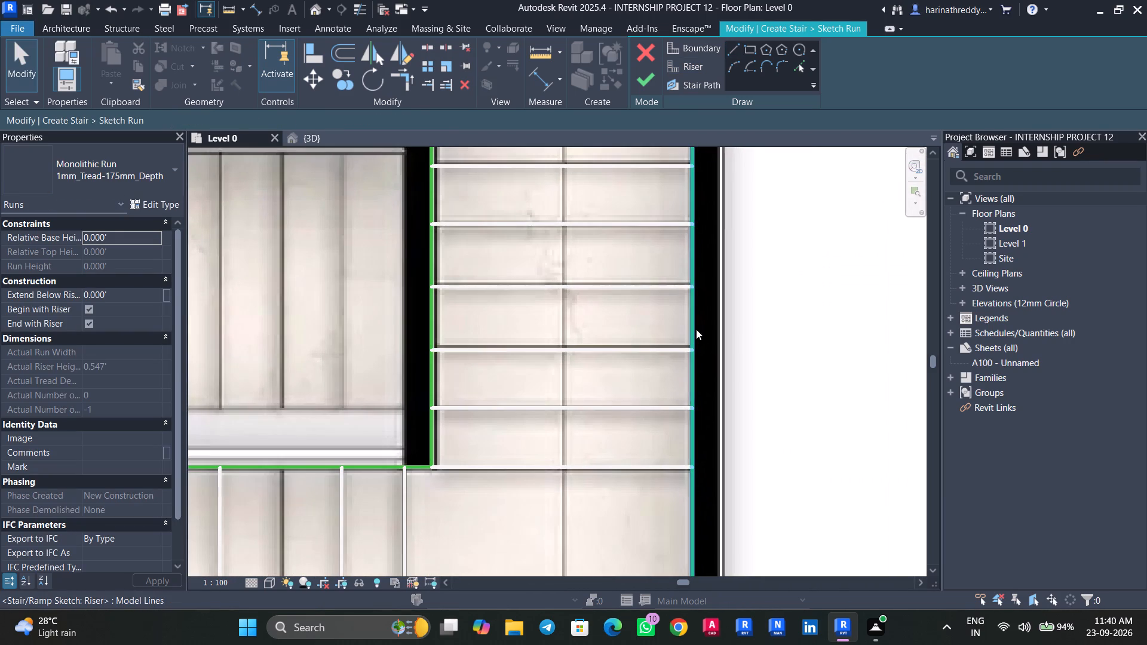
pyautogui.click(694, 325)
pyautogui.scroll(4, 692, 324)
pyautogui.moveTo(691, 323); pyautogui.dragTo(676, 322)
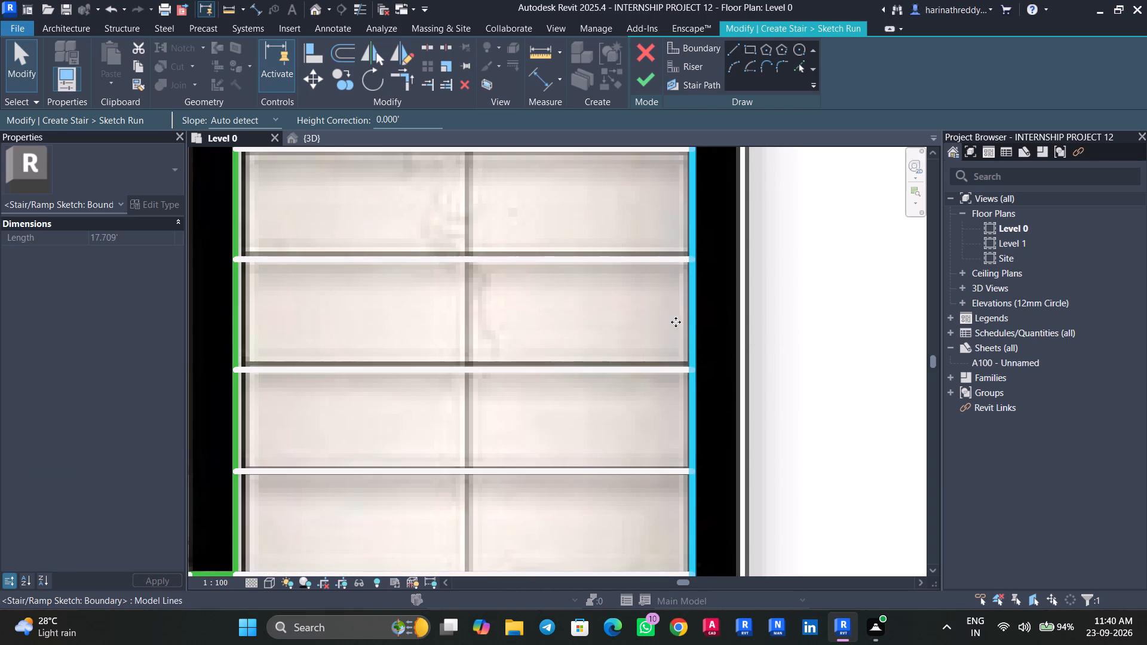
pyautogui.moveTo(676, 322); pyautogui.dragTo(683, 324)
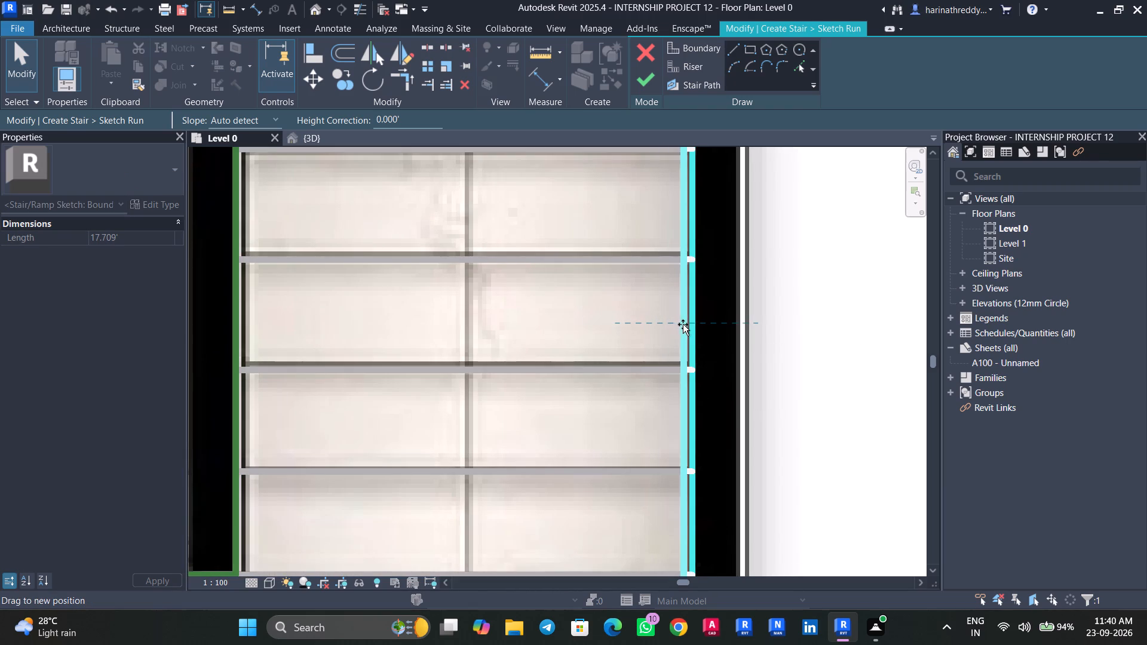
pyautogui.moveTo(683, 324); pyautogui.dragTo(682, 324)
pyautogui.press('Escape')
pyautogui.scroll(-6, 629, 367)
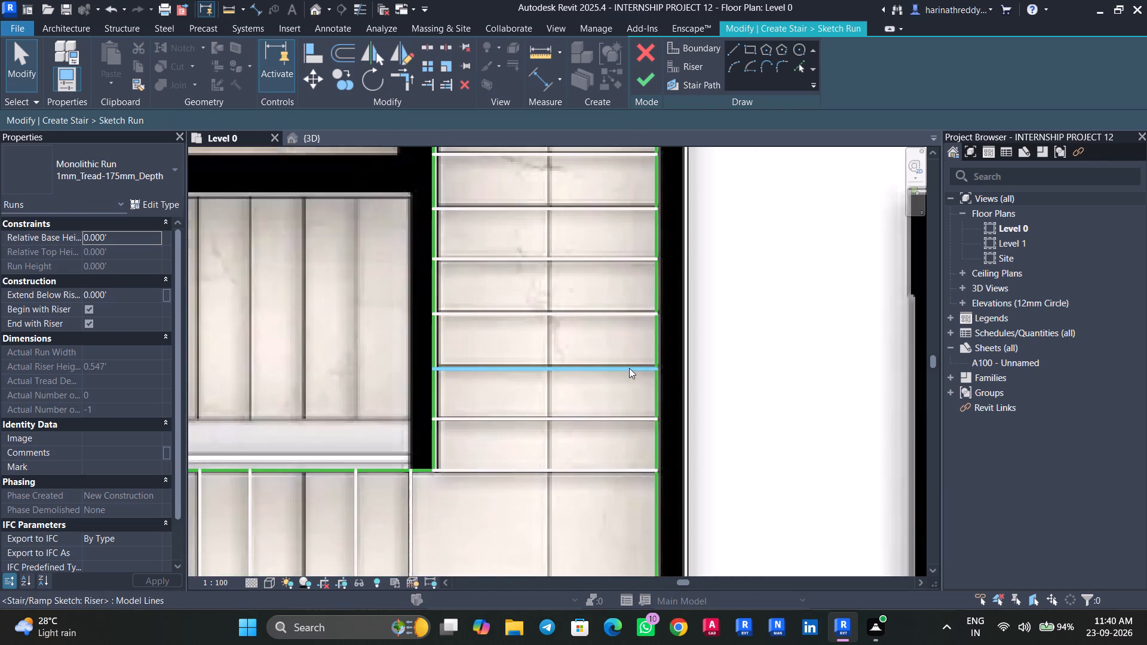
# Sketch the L-shaped stair path from the first riser's midpoint, about 13.5 ft along then up through the second flight, and finish the stair.
pyautogui.scroll(-6, 629, 368)
pyautogui.scroll(-4, 692, 389)
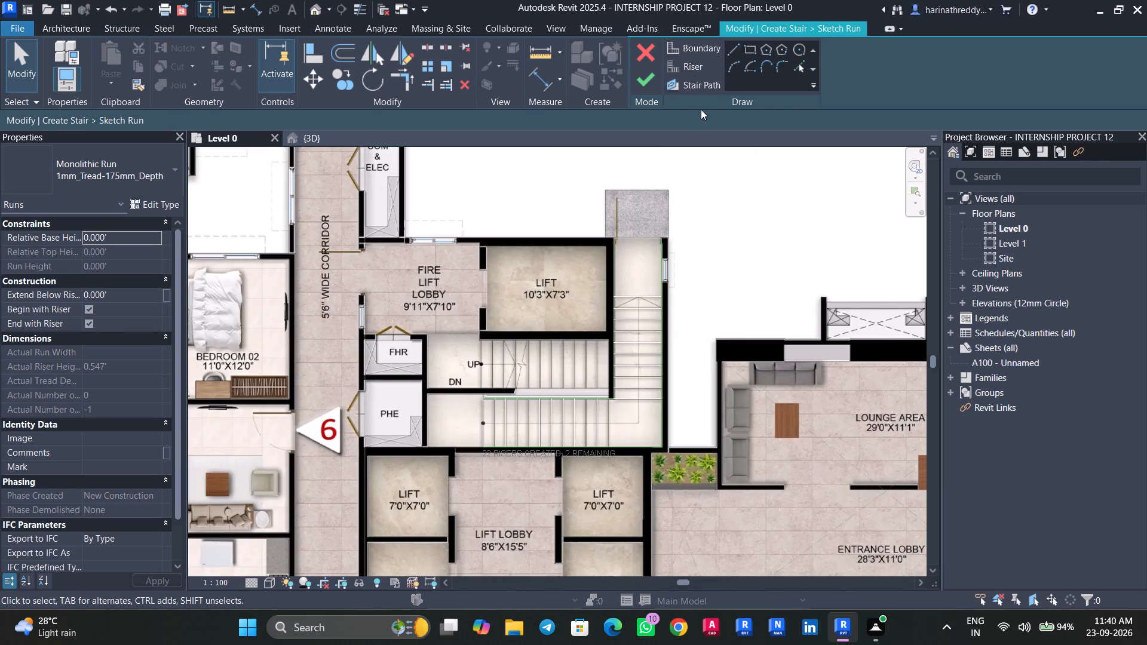
pyautogui.click(695, 85)
pyautogui.click(484, 423)
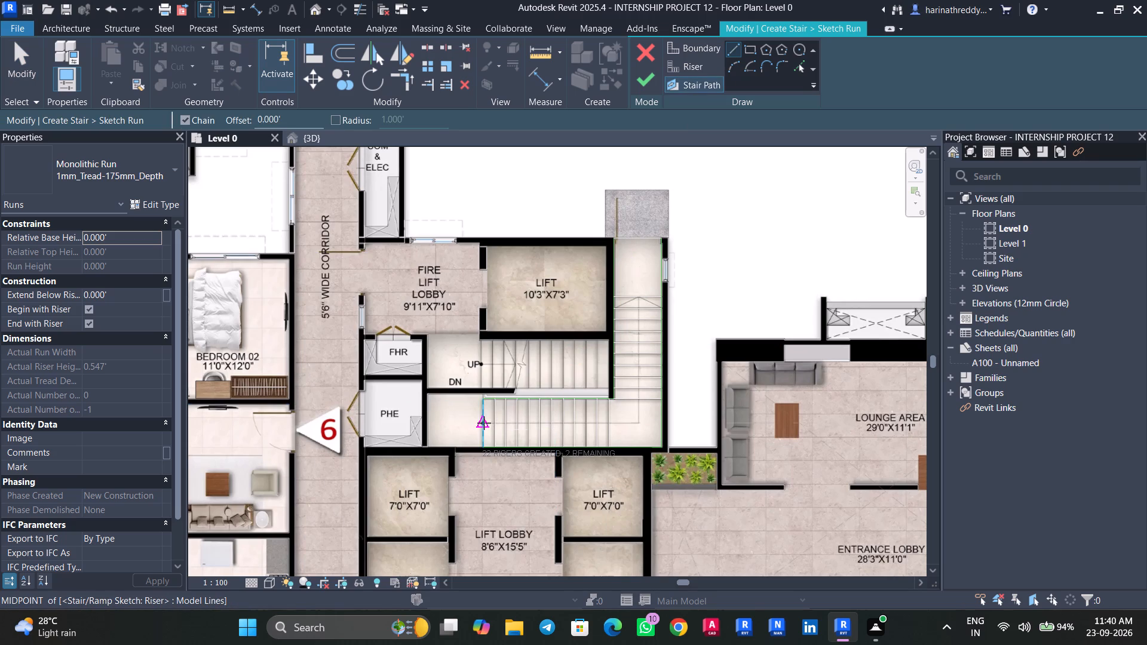
pyautogui.click(639, 423)
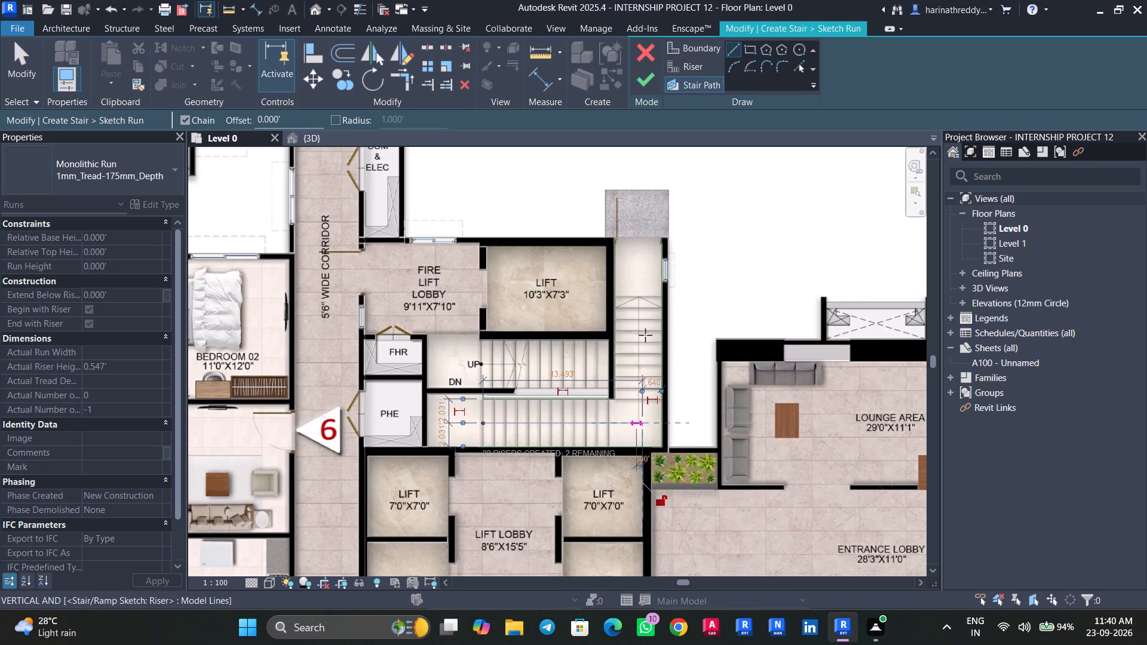
pyautogui.click(642, 235)
pyautogui.press('Escape')
pyautogui.press('Escape')
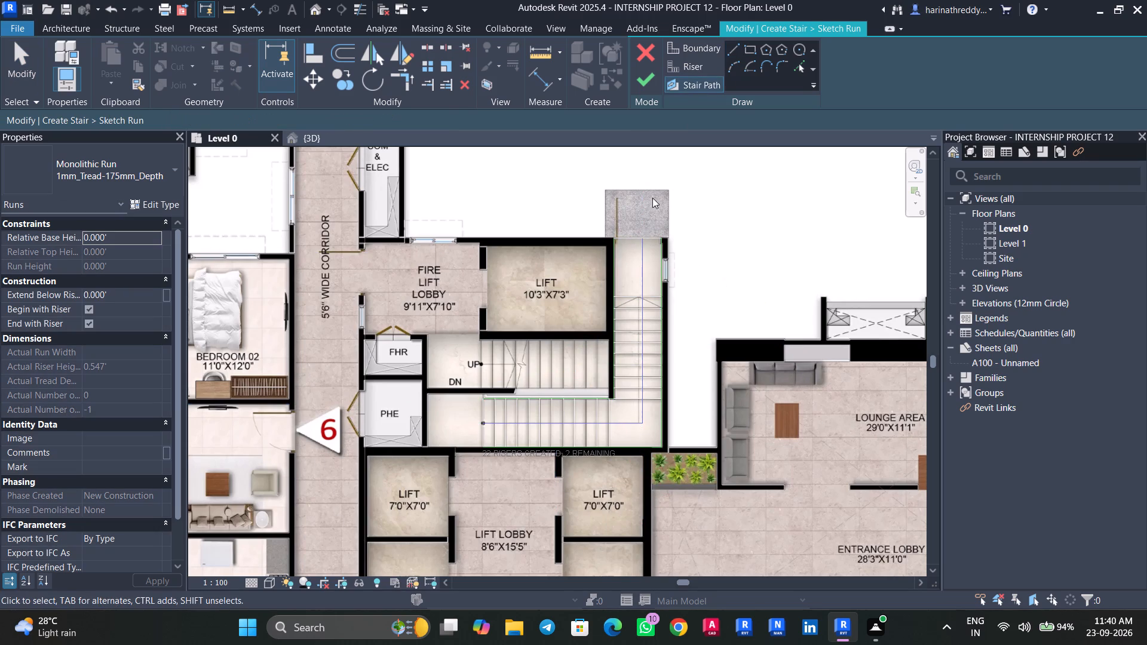
pyautogui.press('Escape')
pyautogui.click(640, 81)
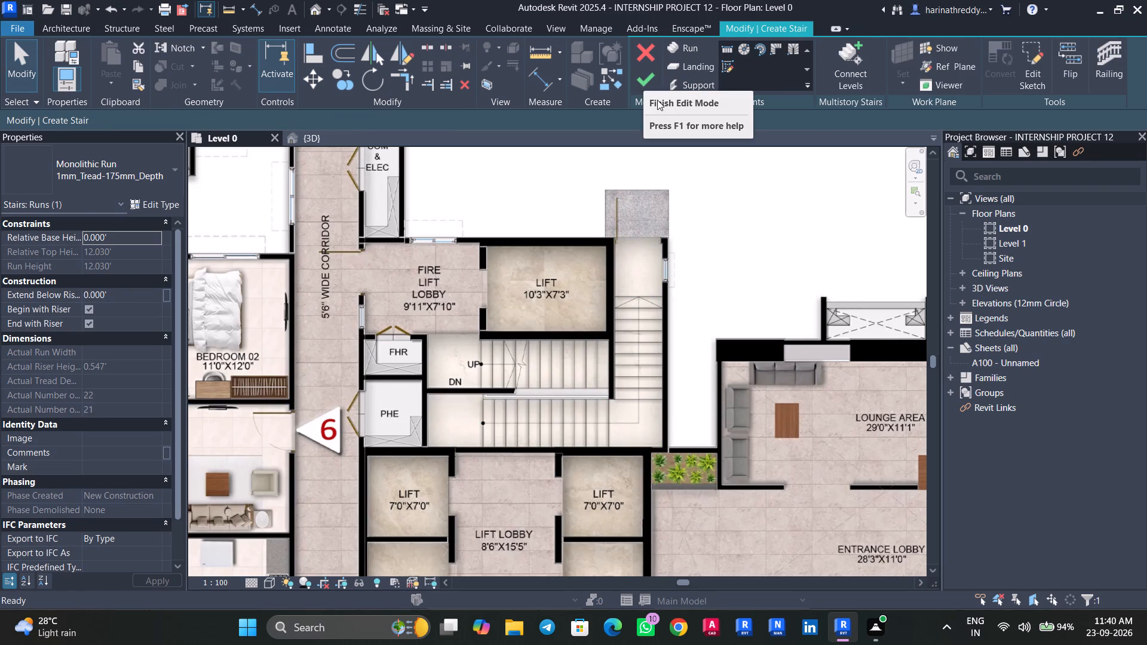
pyautogui.click(652, 79)
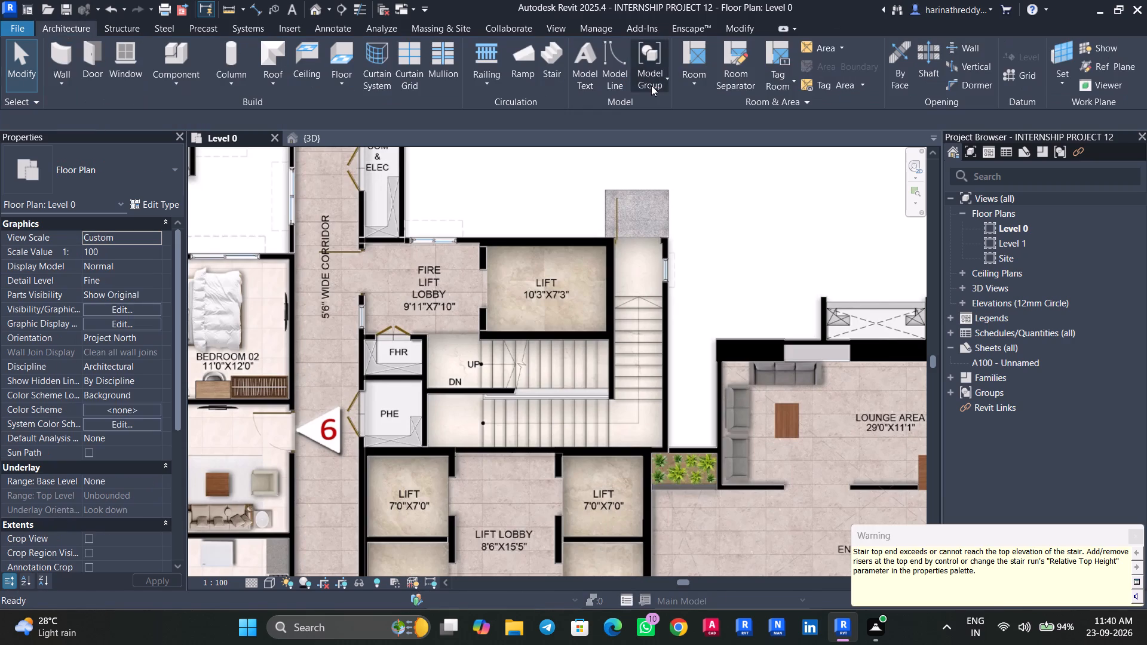
# Edit the new L-shaped stair in the 3D view, flip its run's up direction and finish the stair.
pyautogui.click(323, 140)
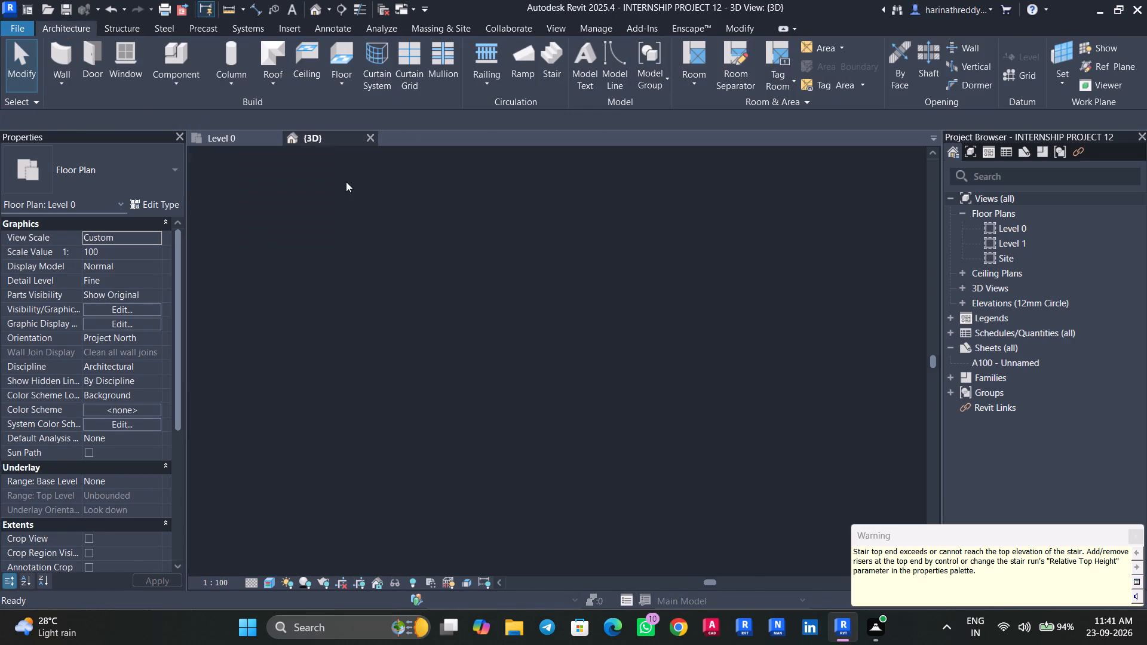
pyautogui.scroll(-7, 469, 339)
pyautogui.keyDown('shift'); pyautogui.moveTo(695, 499); pyautogui.dragTo(652, 514, button='middle'); pyautogui.keyUp('shift')
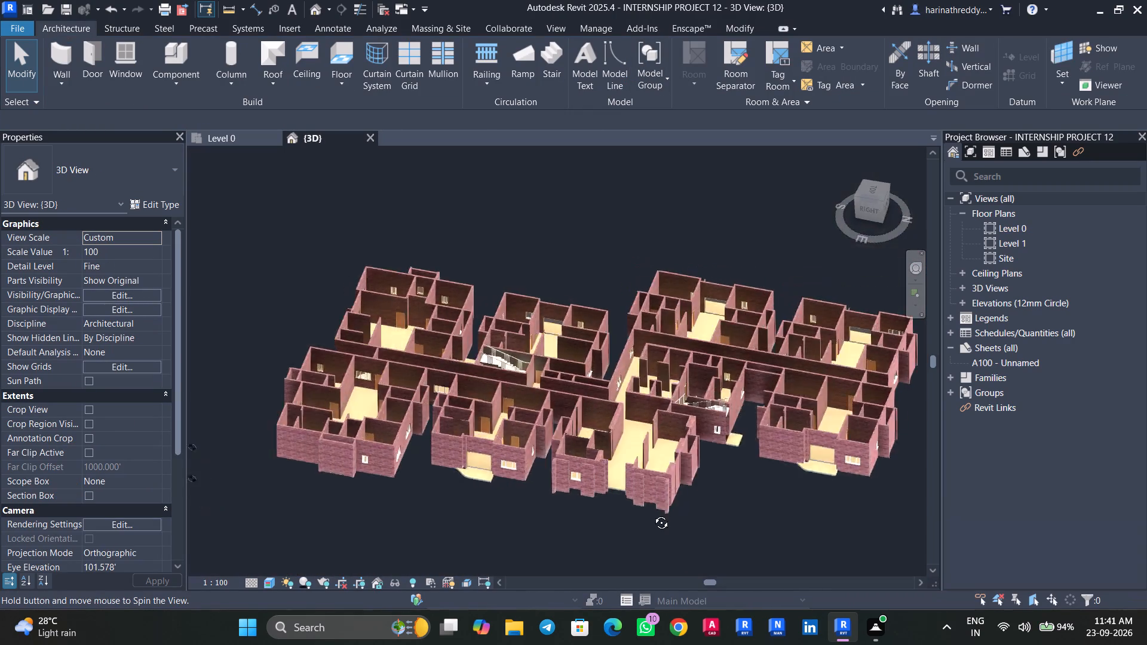
pyautogui.keyDown('shift'); pyautogui.moveTo(652, 514); pyautogui.dragTo(527, 616, button='middle'); pyautogui.keyUp('shift')
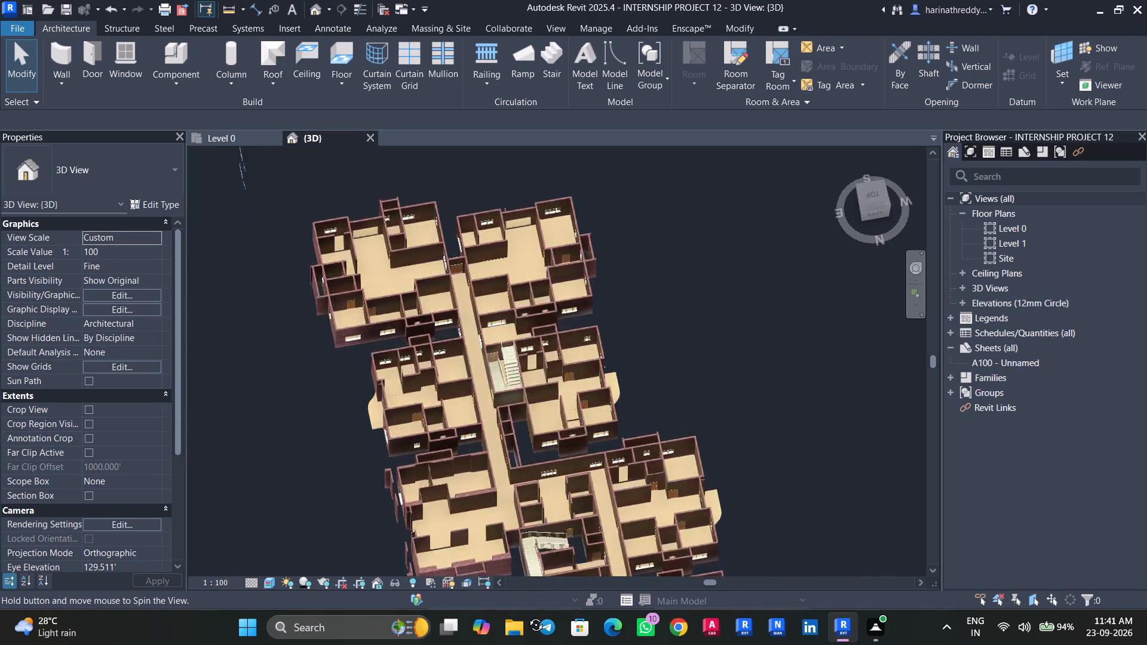
pyautogui.keyDown('shift'); pyautogui.moveTo(527, 616); pyautogui.dragTo(566, 471, button='middle'); pyautogui.keyUp('shift')
pyautogui.scroll(7, 605, 459)
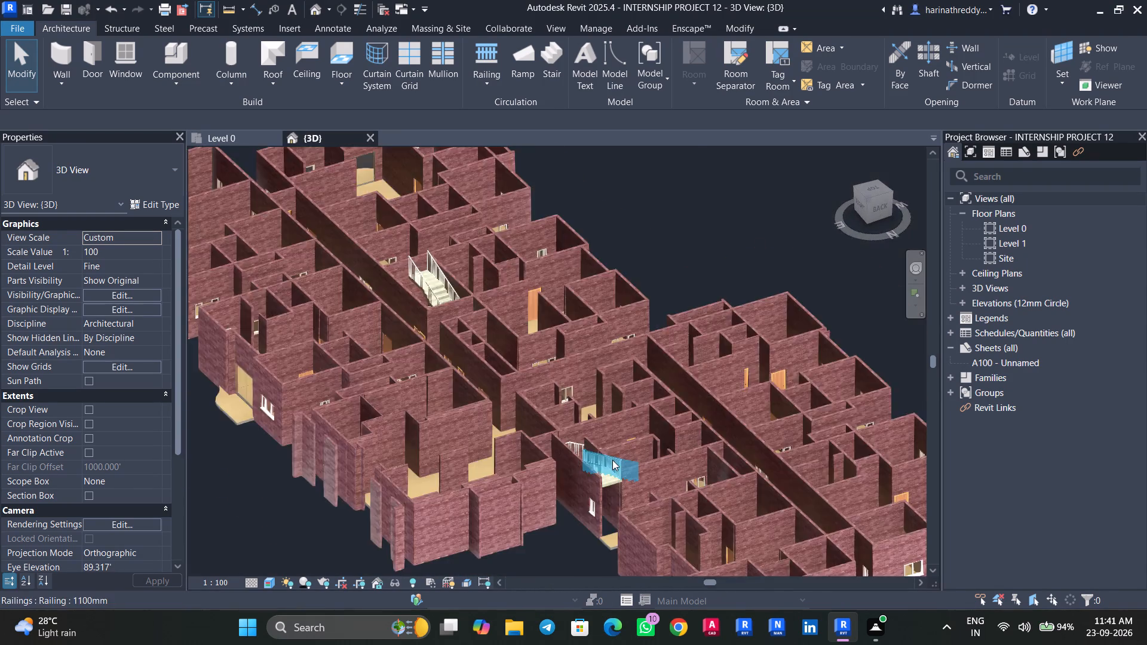
pyautogui.scroll(3, 612, 460)
pyautogui.keyDown('shift'); pyautogui.moveTo(593, 469); pyautogui.dragTo(575, 539, button='middle'); pyautogui.keyUp('shift')
pyautogui.moveTo(509, 497); pyautogui.dragTo(532, 232, button='middle')
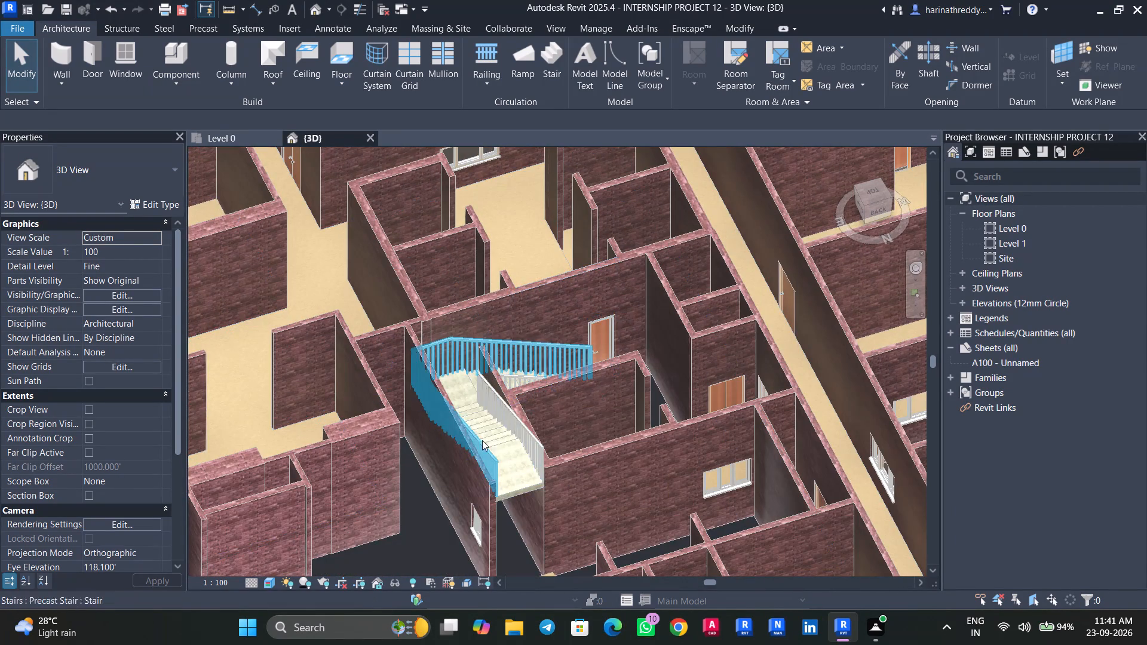
pyautogui.click(510, 462)
pyautogui.scroll(-3, 508, 452)
pyautogui.moveTo(508, 452); pyautogui.dragTo(500, 423, button='middle')
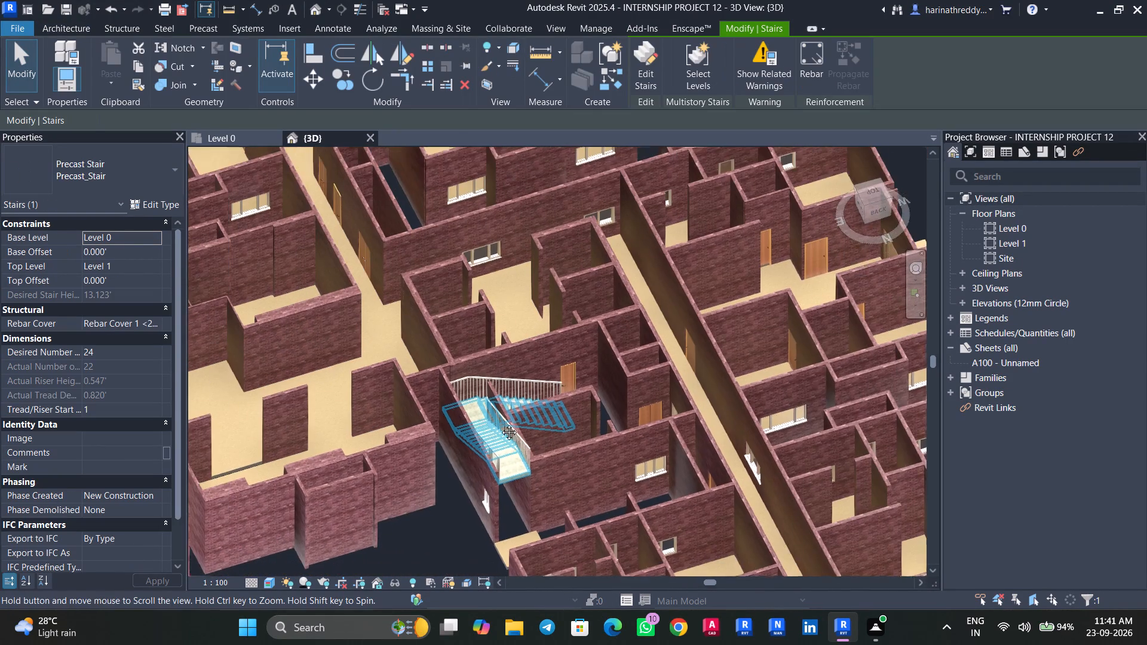
pyautogui.moveTo(500, 423); pyautogui.dragTo(498, 412, button='middle')
pyautogui.click(645, 82)
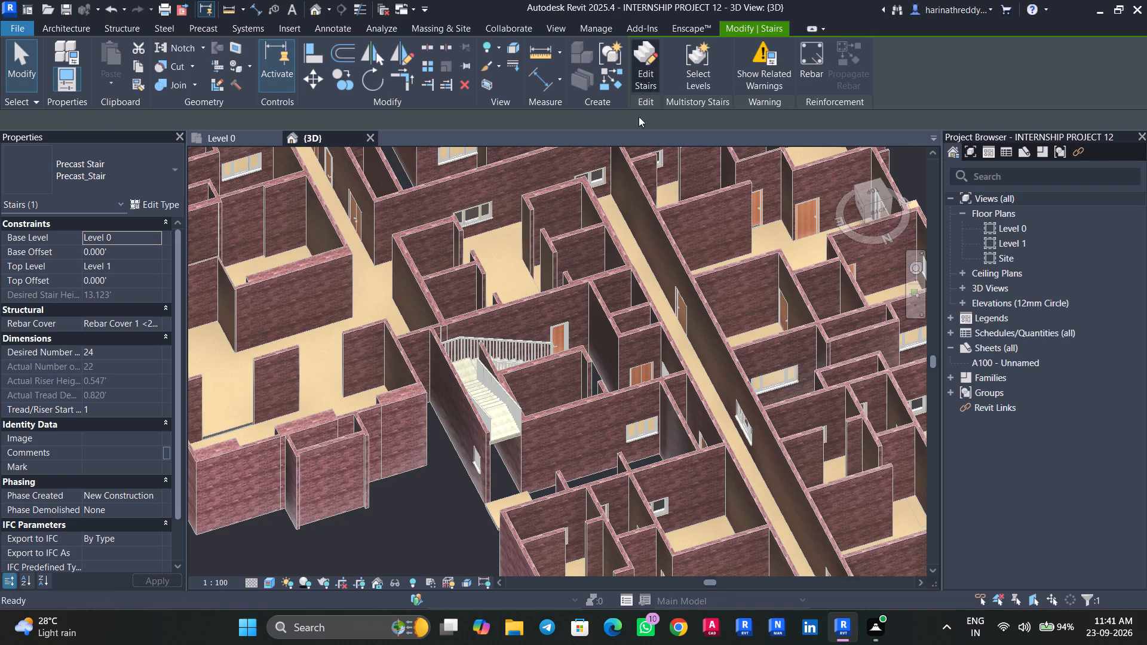
pyautogui.click(498, 412)
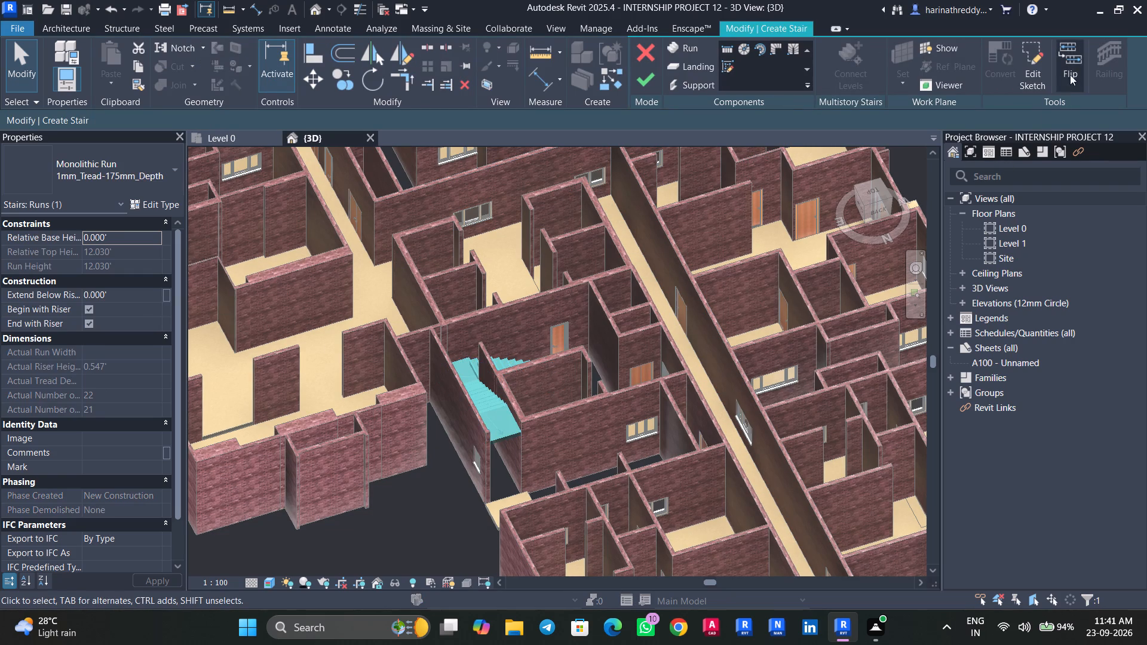
pyautogui.click(1071, 68)
pyautogui.click(649, 79)
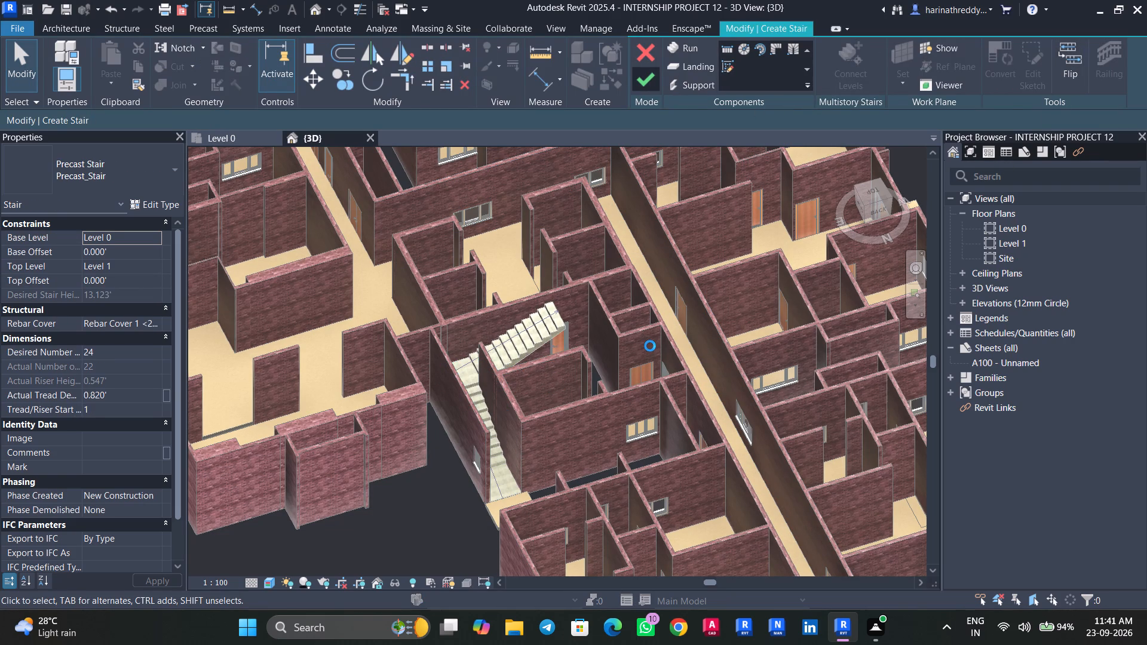
pyautogui.press('Escape')
pyautogui.press('Escape')
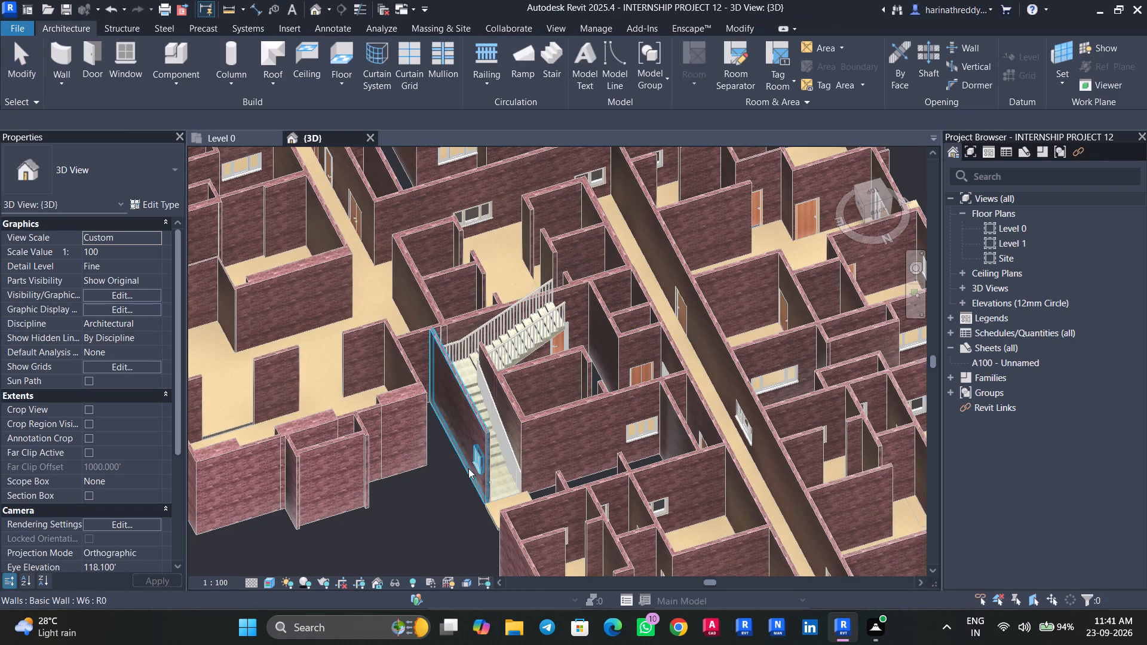
# In the Level 0 plan, extend the W5 wall behind the fire lift across the stair exit to the outer stair wall, about 15.75 ft long.
pyautogui.keyDown('shift'); pyautogui.moveTo(447, 516); pyautogui.dragTo(525, 442, button='middle'); pyautogui.keyUp('shift')
pyautogui.moveTo(658, 436); pyautogui.dragTo(492, 526, button='middle')
pyautogui.scroll(9, 677, 404)
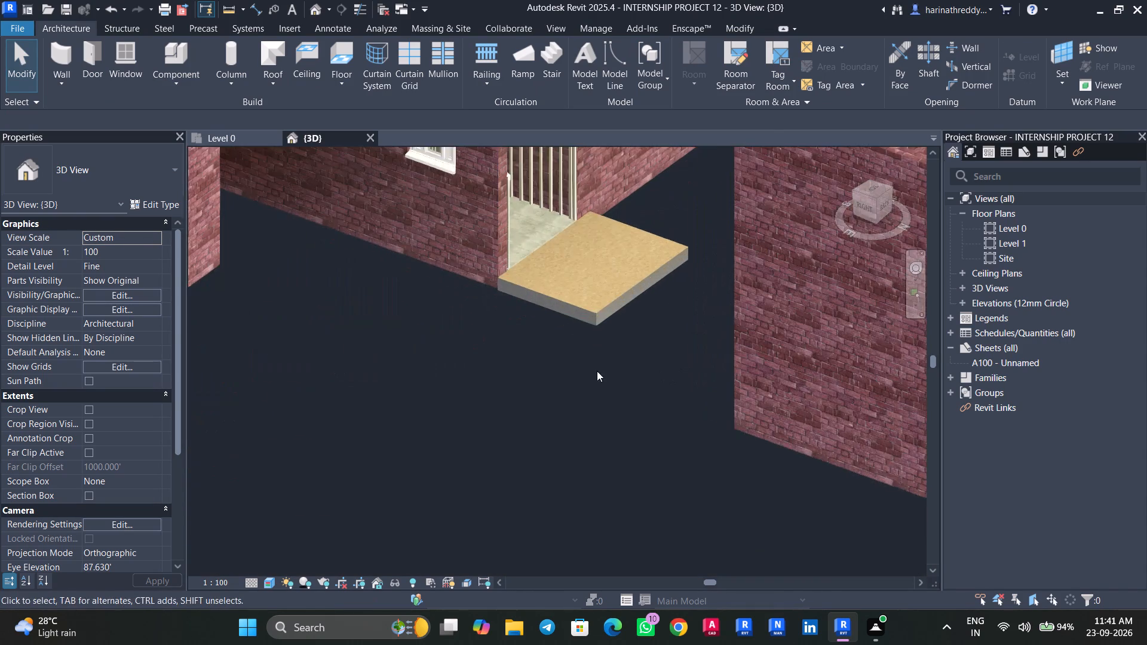
pyautogui.moveTo(596, 374); pyautogui.dragTo(585, 503, button='middle')
pyautogui.click(254, 138)
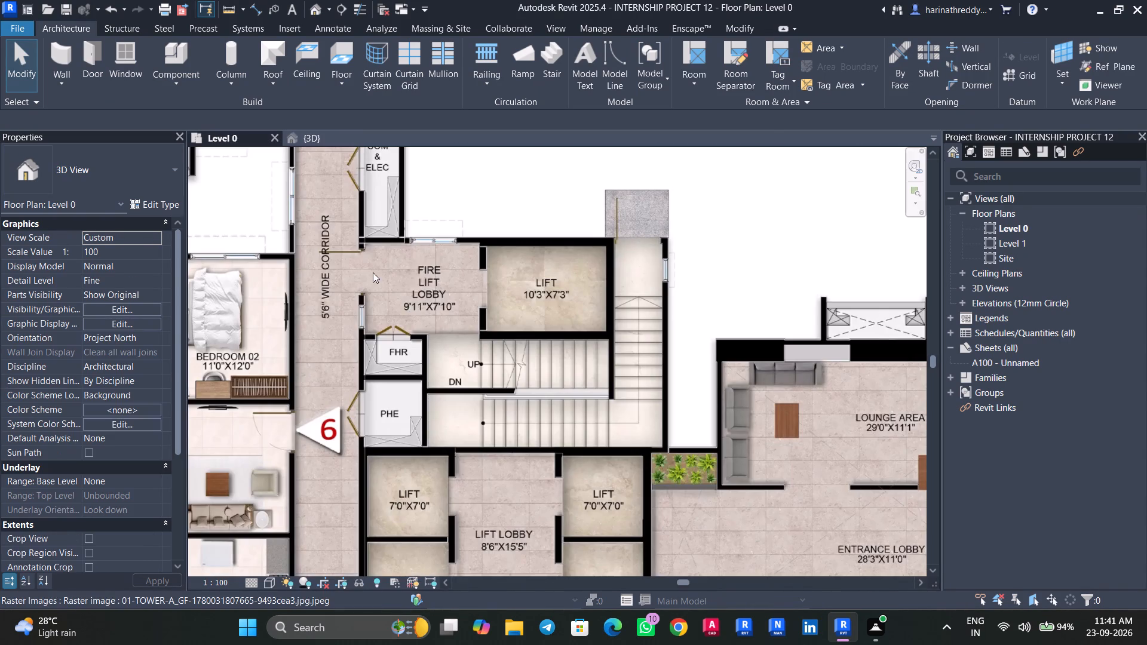
pyautogui.press('Tab')
pyautogui.click(586, 235)
pyautogui.scroll(3, 617, 253)
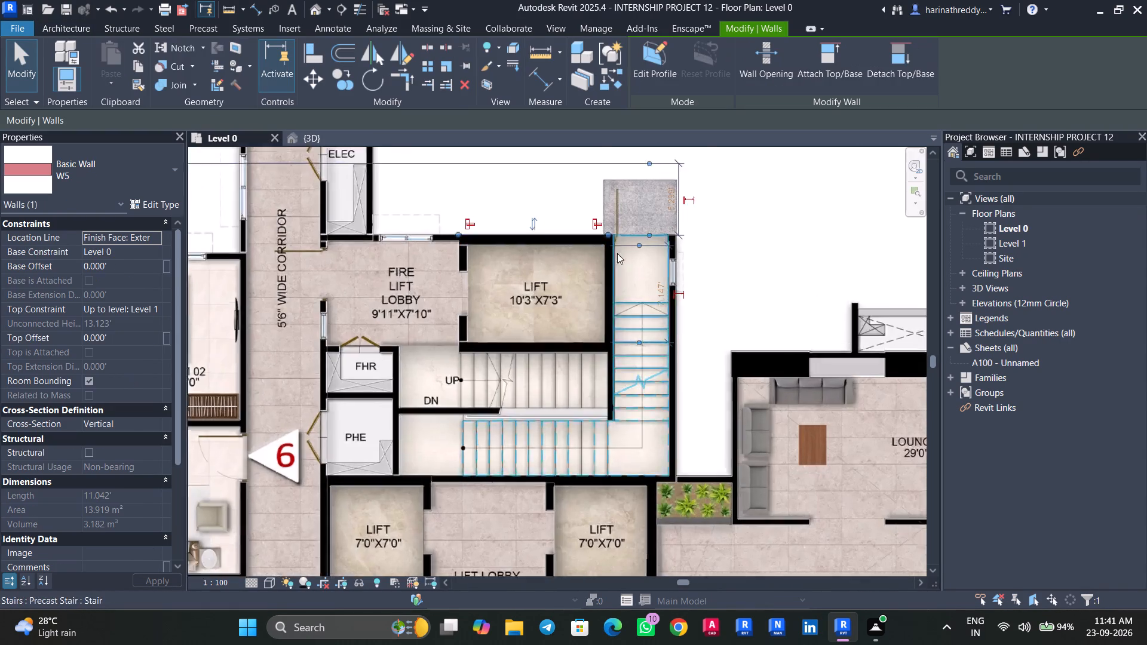
pyautogui.scroll(3, 617, 253)
pyautogui.moveTo(598, 214); pyautogui.dragTo(728, 226)
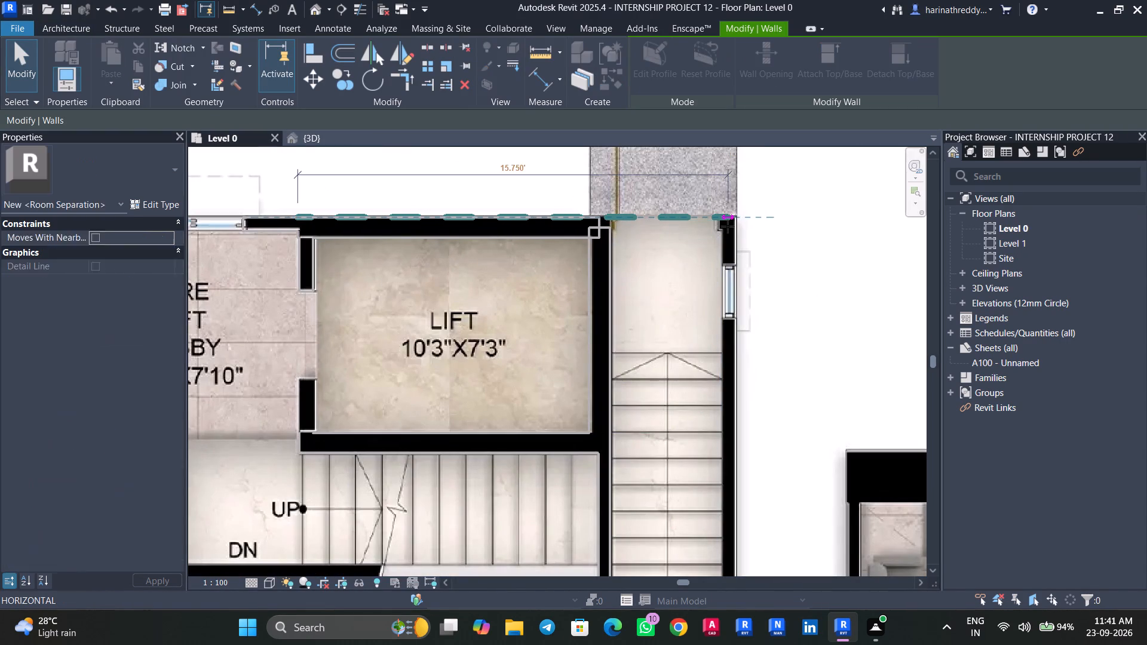
pyautogui.moveTo(728, 226); pyautogui.dragTo(732, 226)
pyautogui.press('Escape')
pyautogui.press('Escape')
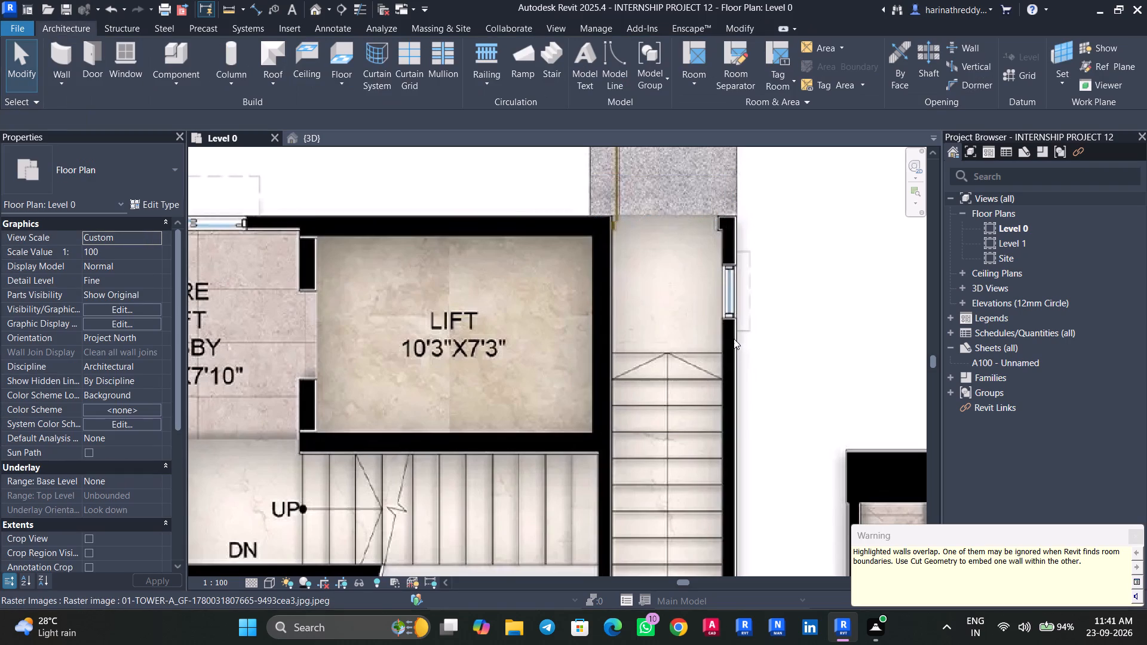
# Bring the ends of the outer stair wall and the extended W5 wall together at the outside corner on the plan image.
pyautogui.press('Tab')
pyautogui.click(728, 247)
pyautogui.scroll(4, 733, 229)
pyautogui.moveTo(733, 219); pyautogui.dragTo(734, 205)
pyautogui.press('Escape')
pyautogui.press('Tab')
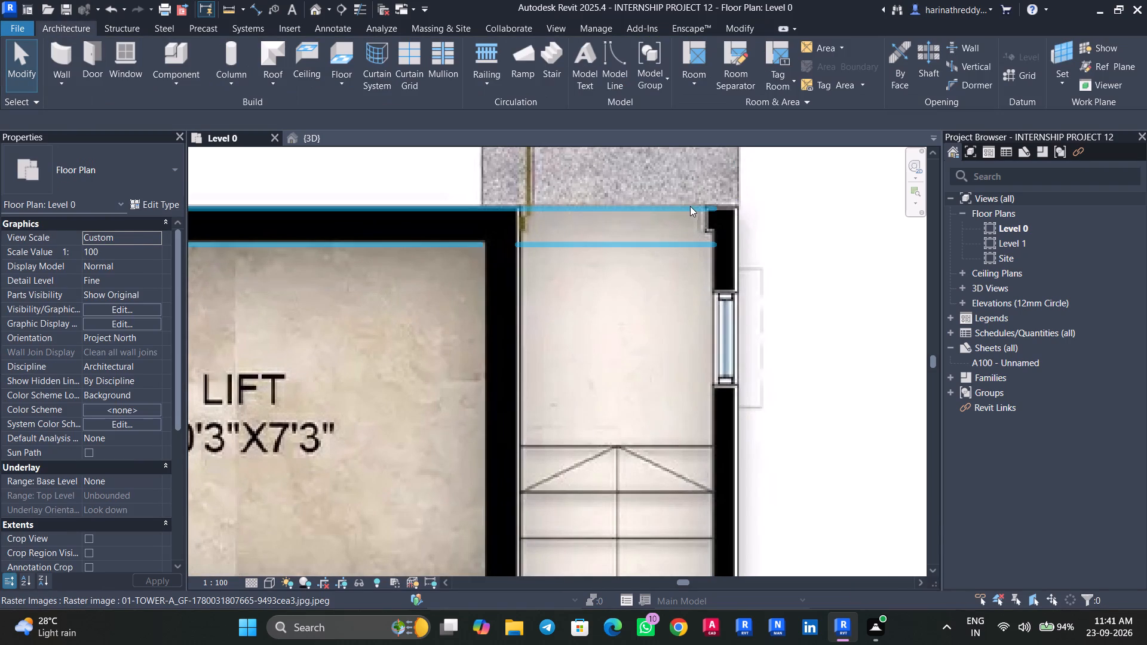
pyautogui.click(688, 206)
pyautogui.moveTo(723, 204); pyautogui.dragTo(735, 205)
pyautogui.press('Escape')
pyautogui.press('Escape')
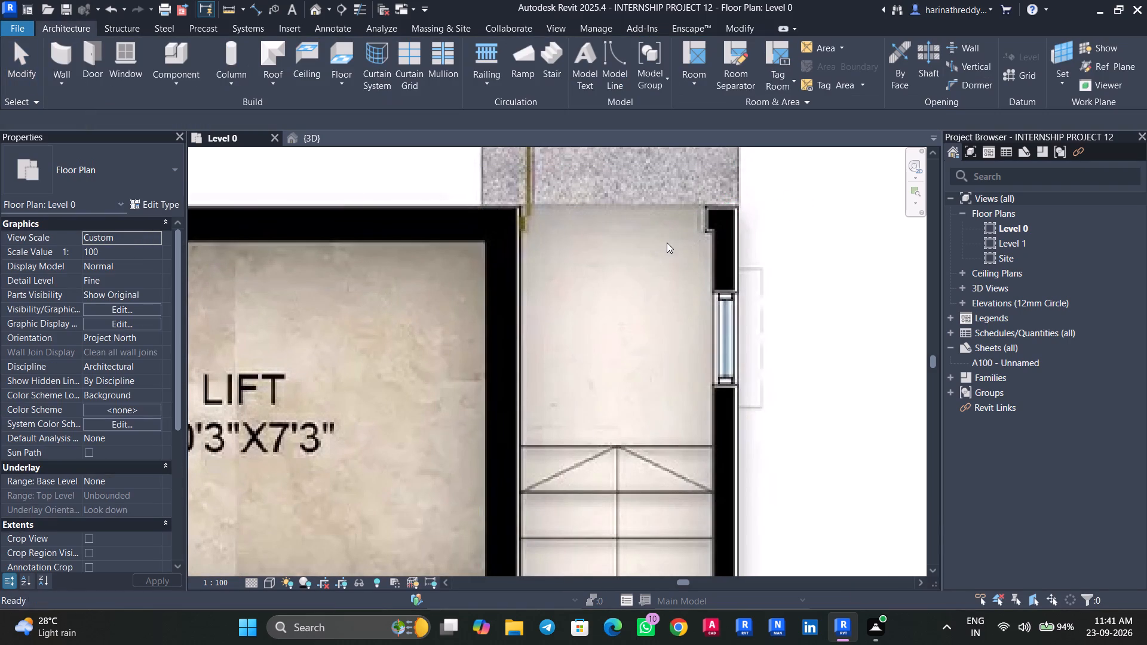
# Place a Doors_IntSgl 3.75' door in the extended W5 wall at the stair exit, swinging outward over the exterior slab.
pyautogui.press('d')
pyautogui.press('r')
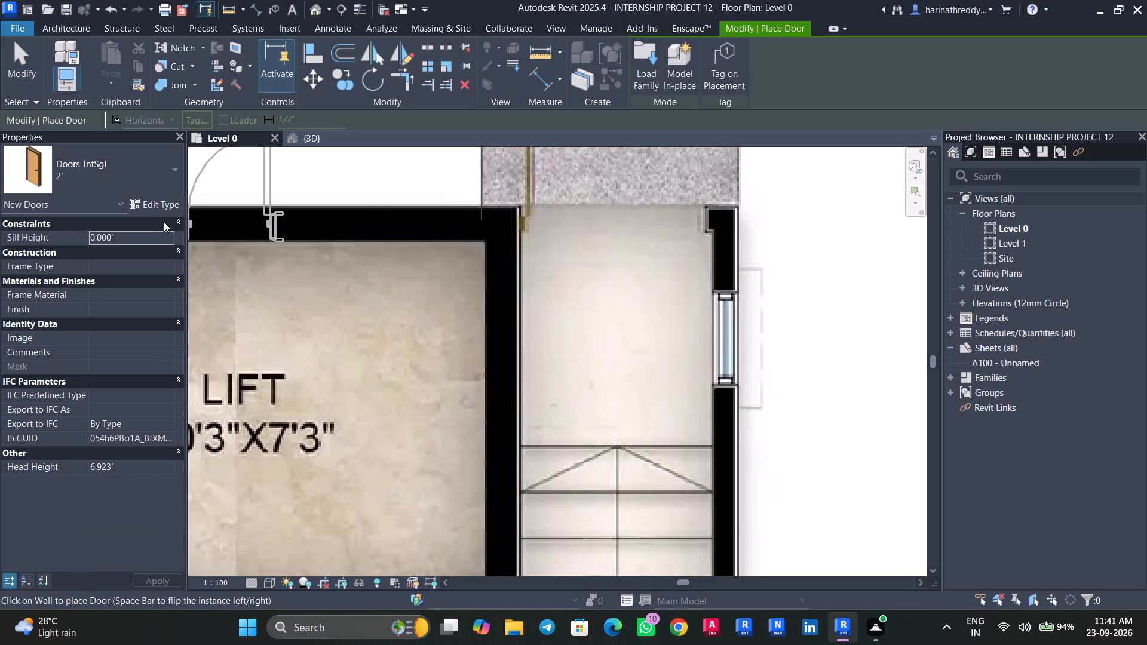
pyautogui.click(125, 182)
pyautogui.click(64, 386)
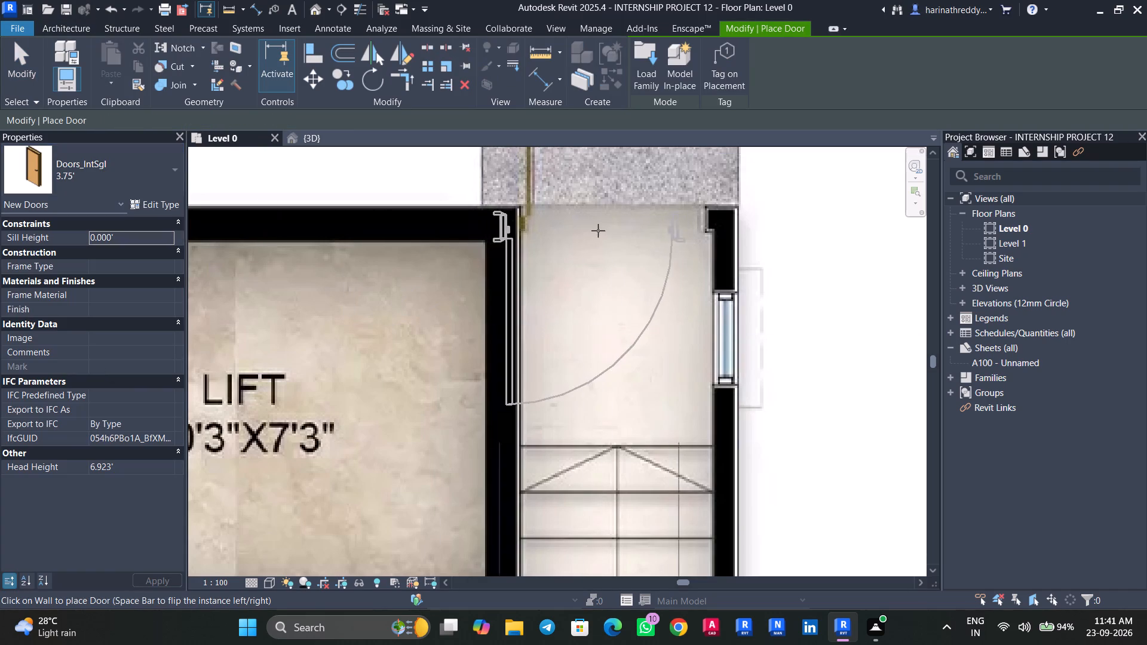
pyautogui.moveTo(611, 219); pyautogui.dragTo(612, 311, button='middle')
pyautogui.press('space')
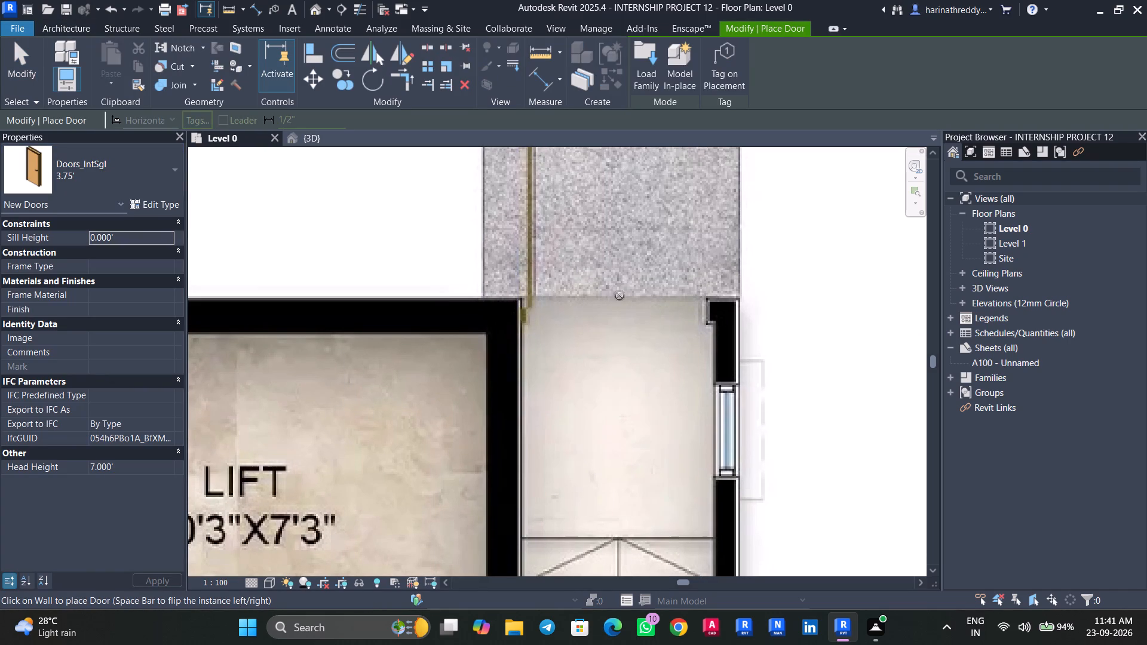
pyautogui.click(617, 293)
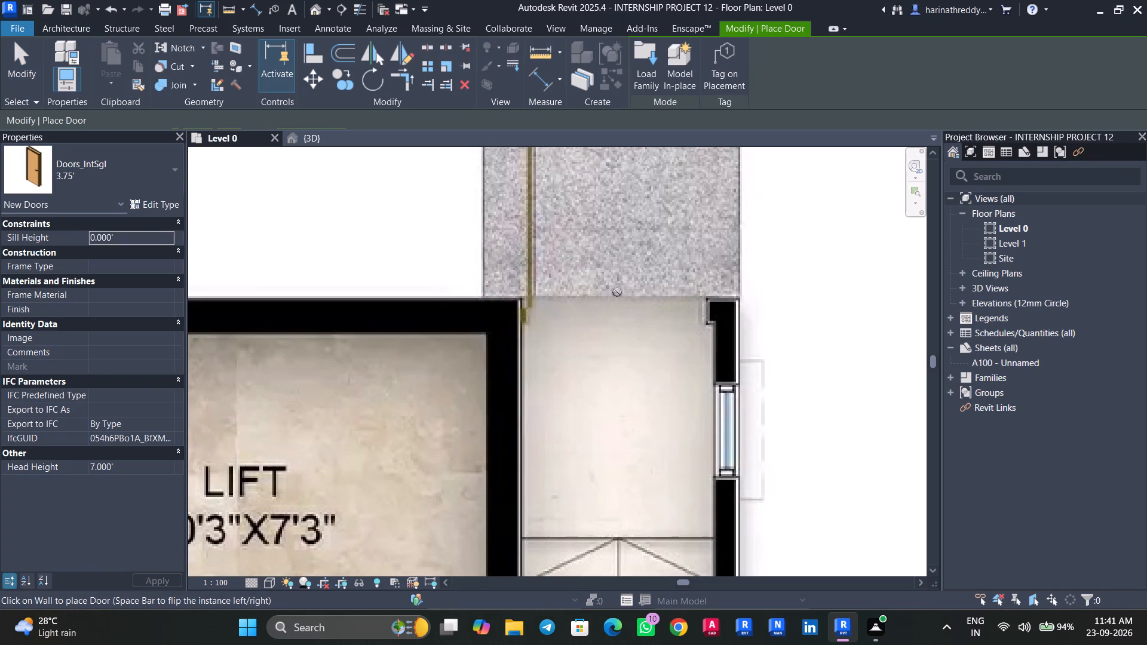
pyautogui.press('Escape')
pyautogui.press('Escape')
pyautogui.press('Escape')
pyautogui.press('Escape')
pyautogui.click(315, 137)
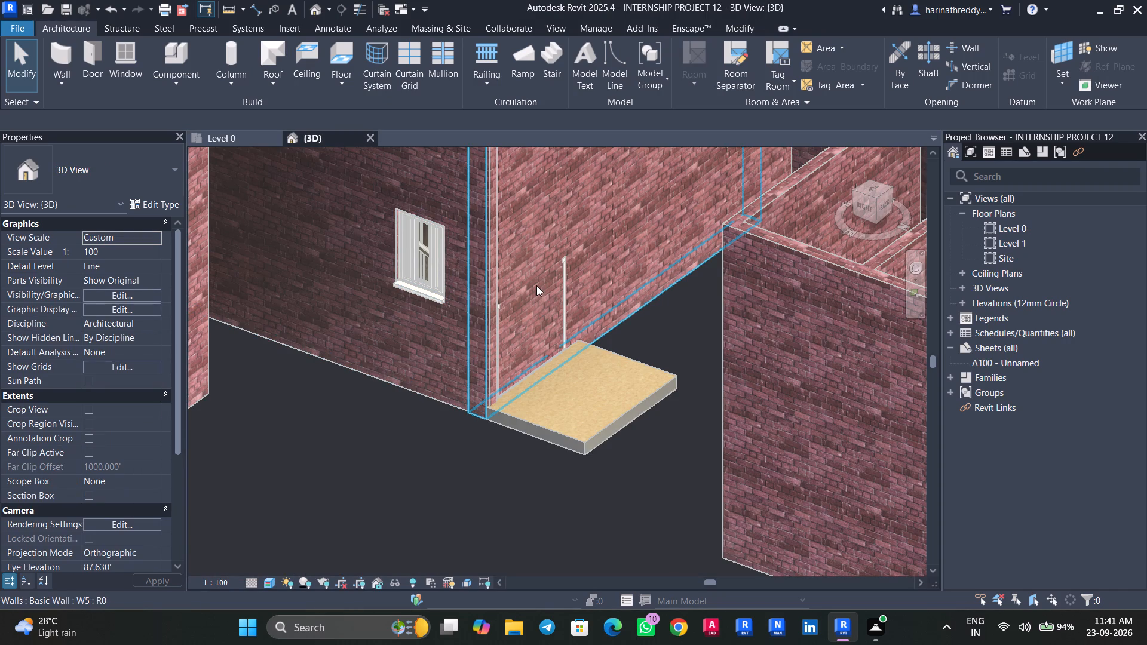
pyautogui.press('Tab')
pyautogui.press('Tab')
pyautogui.click(222, 138)
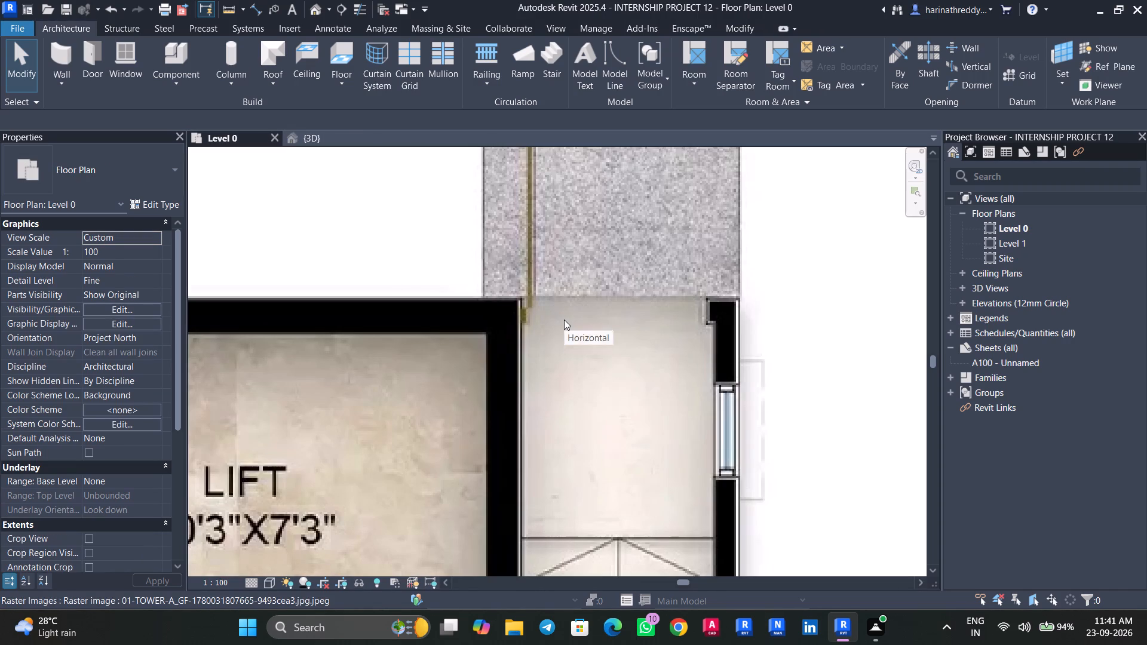
pyautogui.write('dr')
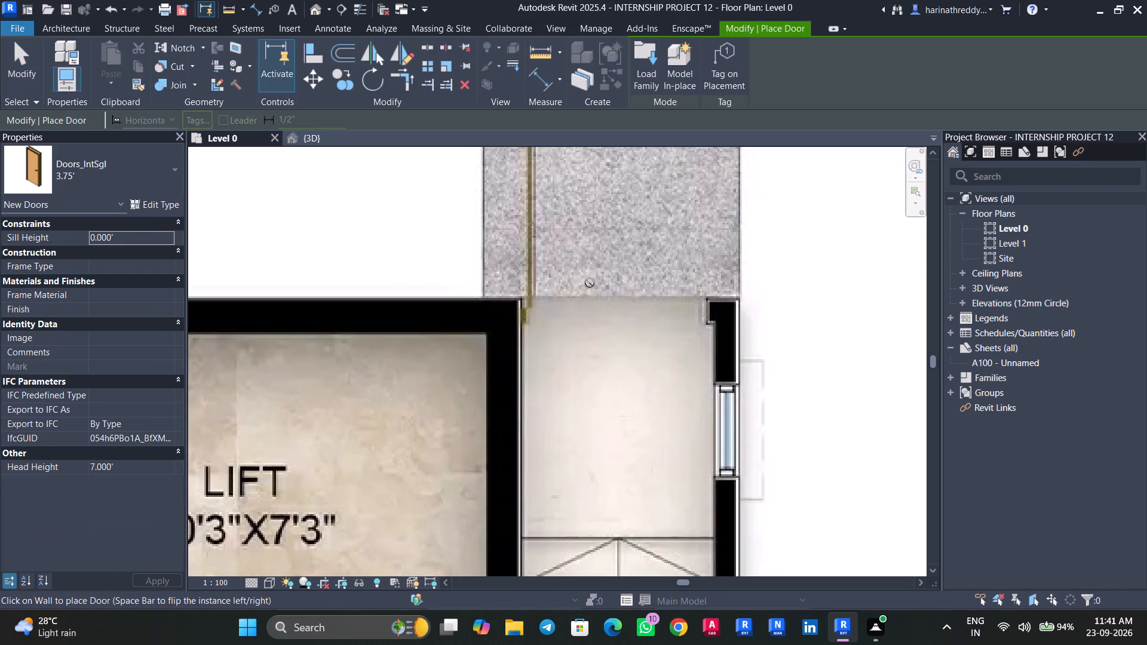
pyautogui.press('space')
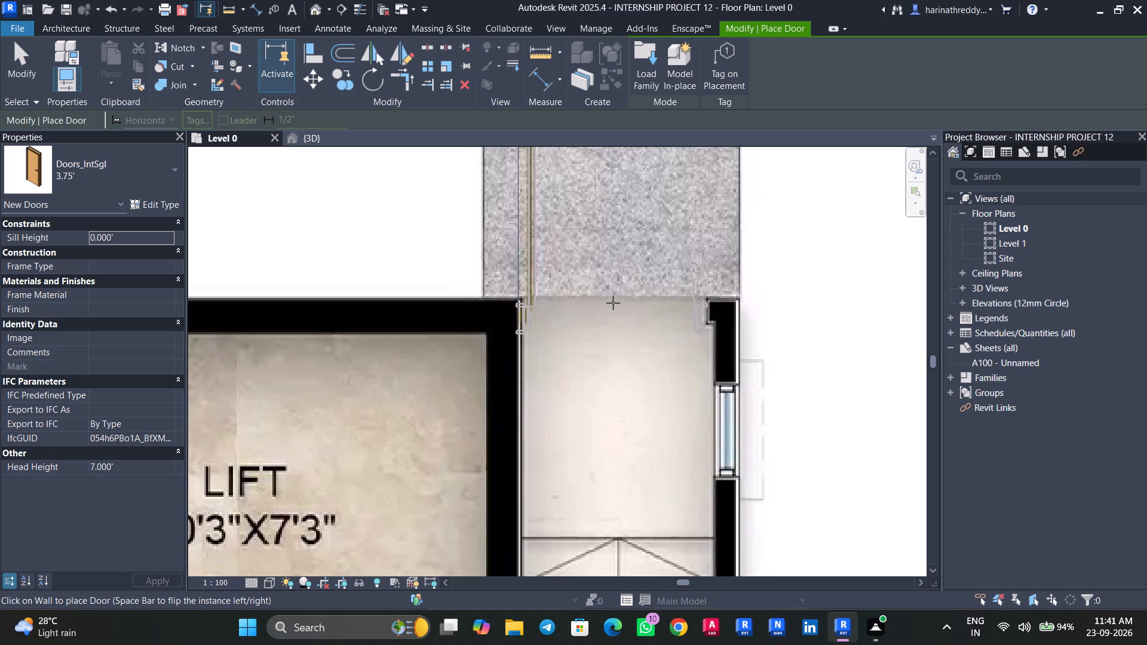
pyautogui.click(613, 303)
pyautogui.press('Escape')
pyautogui.press('Escape')
pyautogui.press('Escape')
# Examine the stair exit door and the surrounding ground floor model in the 3D view.
pyautogui.click(330, 143)
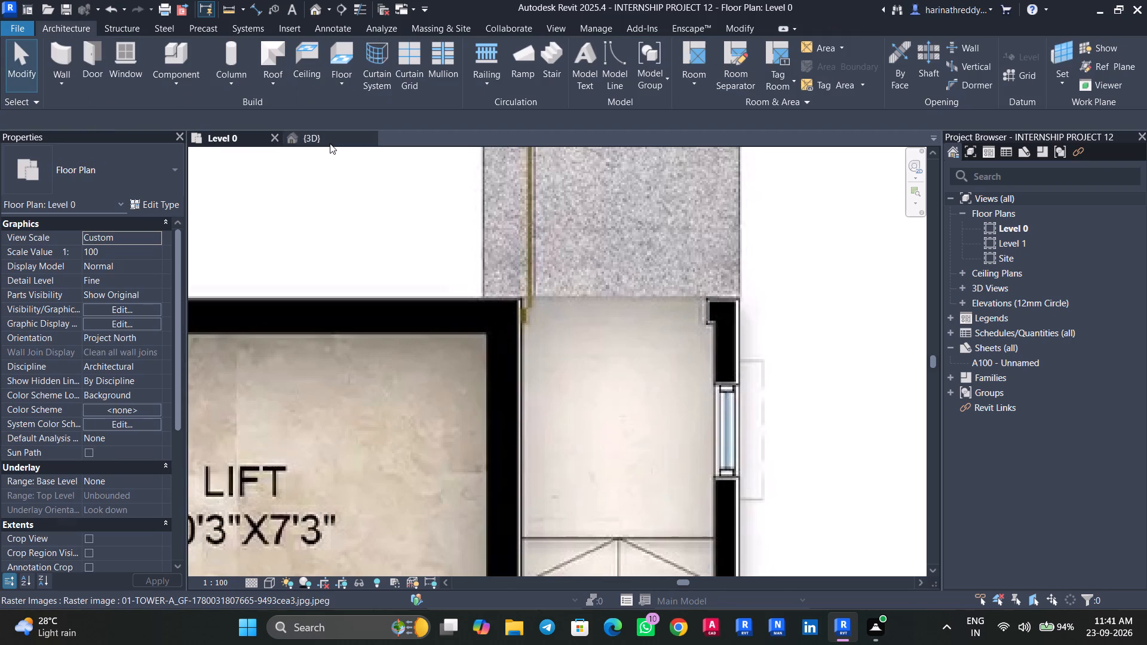
pyautogui.scroll(-4, 441, 466)
pyautogui.keyDown('shift'); pyautogui.moveTo(420, 450); pyautogui.dragTo(424, 461, button='middle'); pyautogui.keyUp('shift')
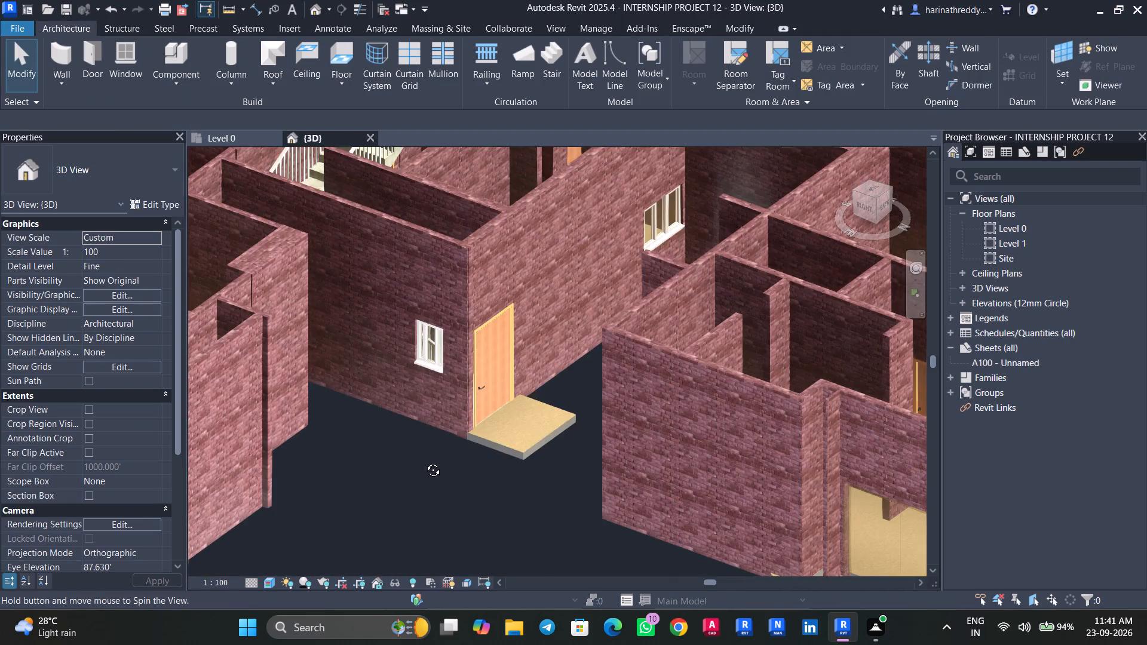
pyautogui.keyDown('shift'); pyautogui.moveTo(424, 461); pyautogui.dragTo(427, 447, button='middle'); pyautogui.keyUp('shift')
pyautogui.scroll(-3, 427, 447)
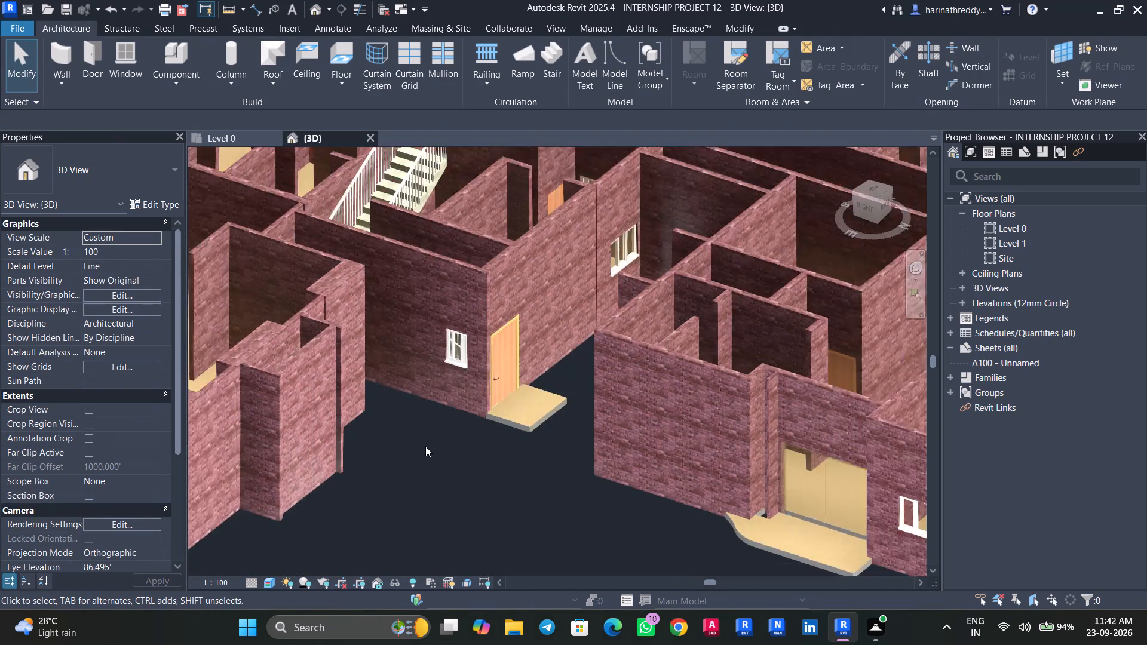
pyautogui.scroll(-6, 425, 446)
pyautogui.keyDown('shift'); pyautogui.moveTo(426, 455); pyautogui.dragTo(571, 456, button='middle'); pyautogui.keyUp('shift')
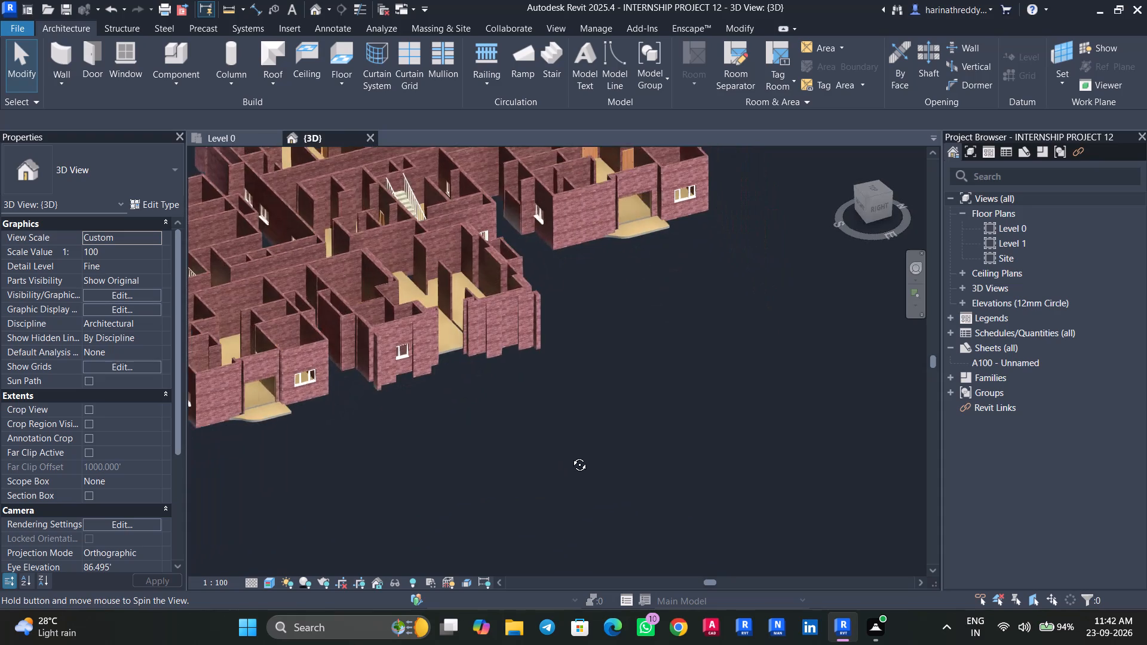
# In the Level 0 plan, open the boundary sketch of the LOUGE AREA , COORIDOR floor containing the lifts for editing.
pyautogui.keyDown('shift'); pyautogui.moveTo(571, 456); pyautogui.dragTo(572, 454, button='middle'); pyautogui.keyUp('shift')
pyautogui.scroll(-4, 557, 447)
pyautogui.moveTo(514, 463); pyautogui.dragTo(607, 566, button='middle')
pyautogui.scroll(5, 552, 549)
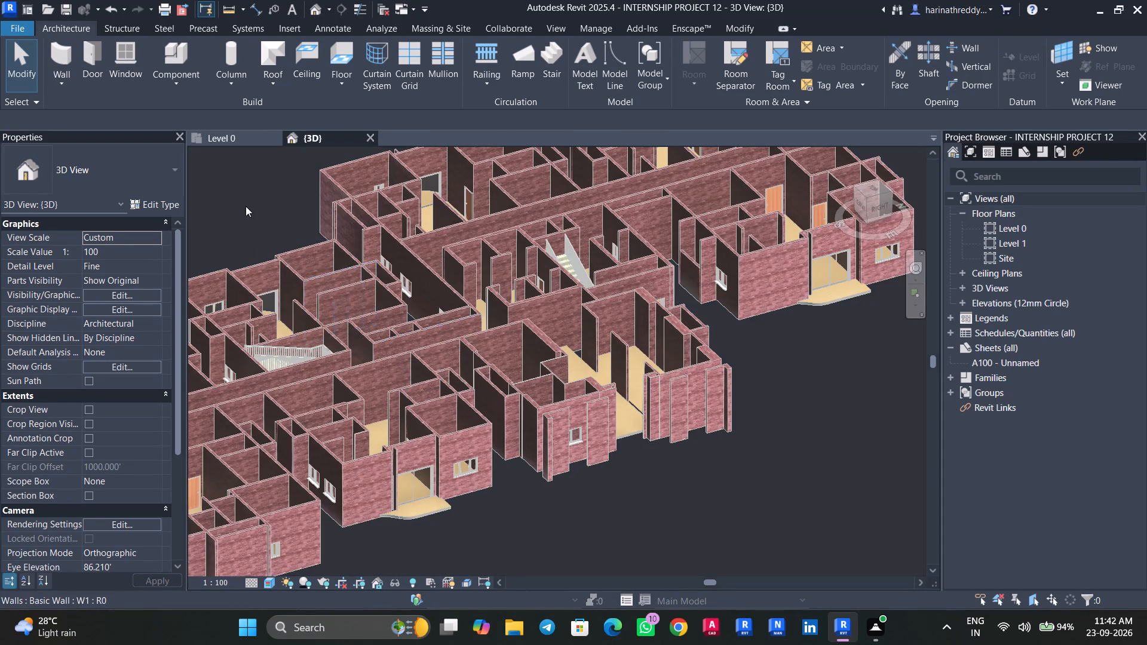
pyautogui.click(228, 143)
pyautogui.scroll(-10, 605, 455)
pyautogui.moveTo(701, 451); pyautogui.dragTo(714, 371, button='middle')
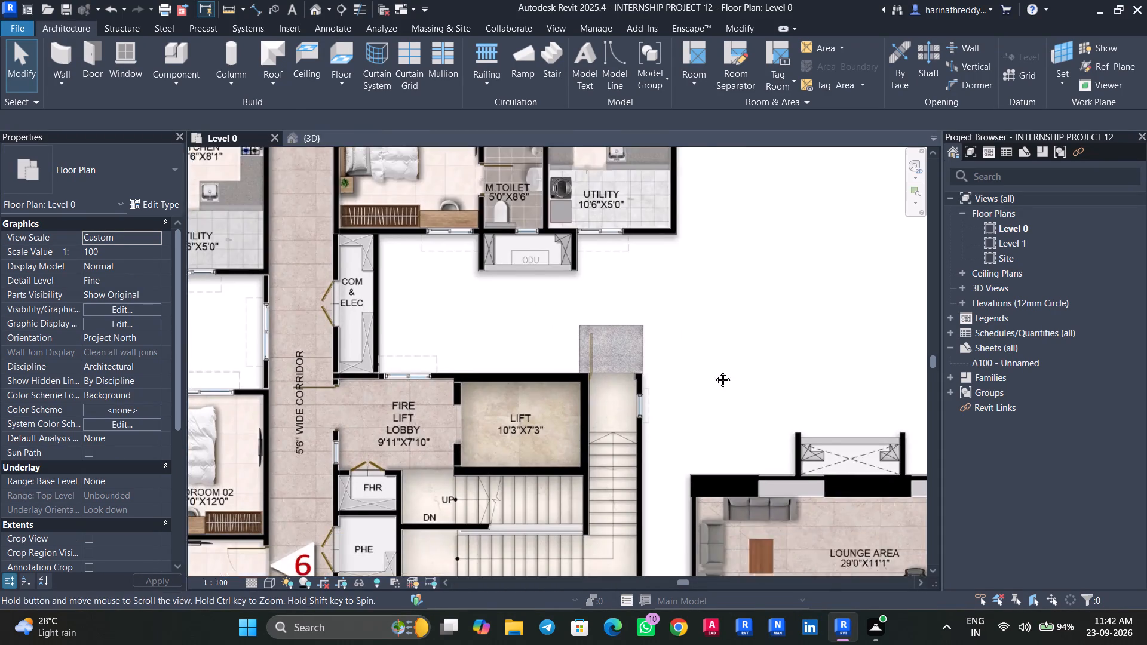
pyautogui.moveTo(714, 371); pyautogui.dragTo(735, 296, button='middle')
pyautogui.scroll(-4, 727, 312)
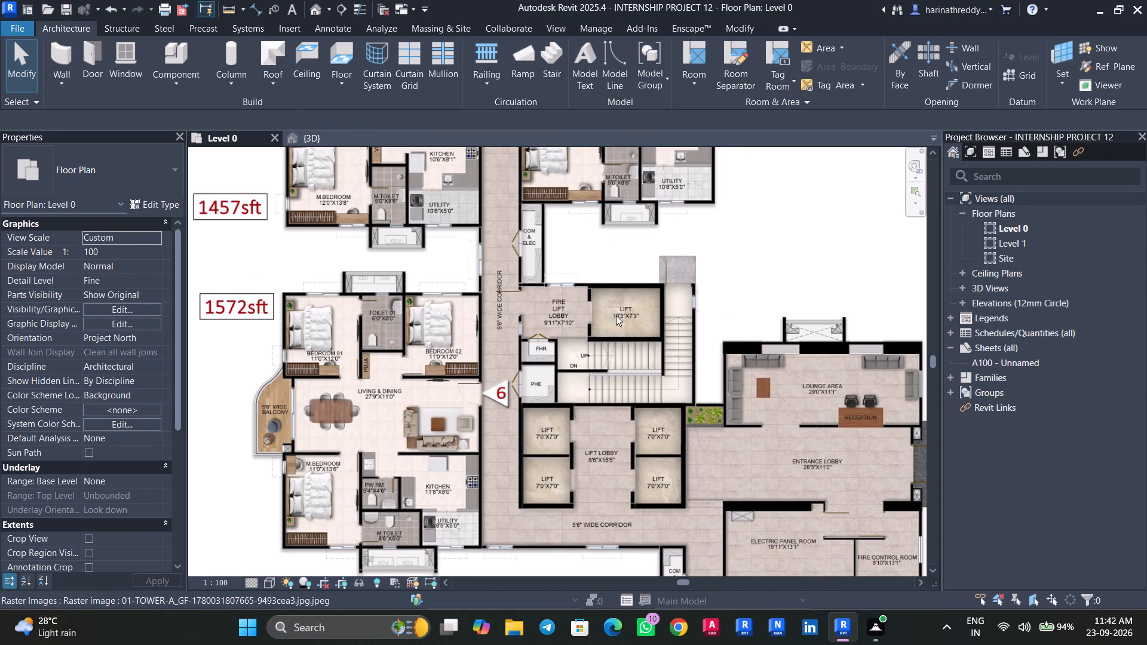
pyautogui.press('Tab')
pyautogui.click(633, 308)
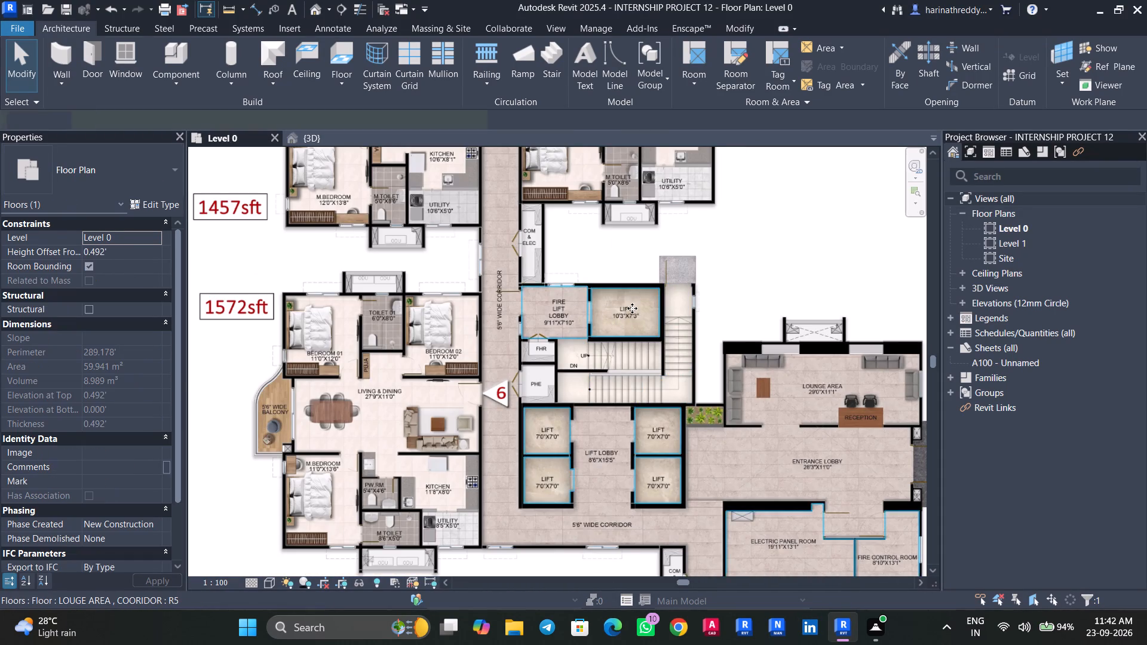
pyautogui.scroll(4, 631, 311)
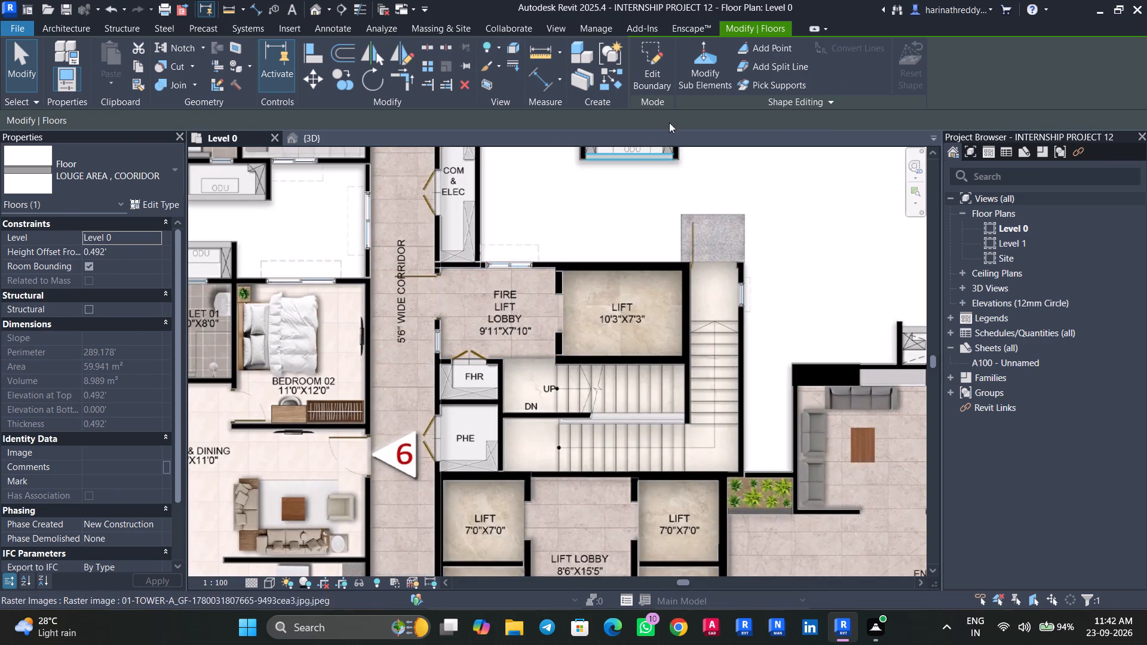
pyautogui.click(655, 65)
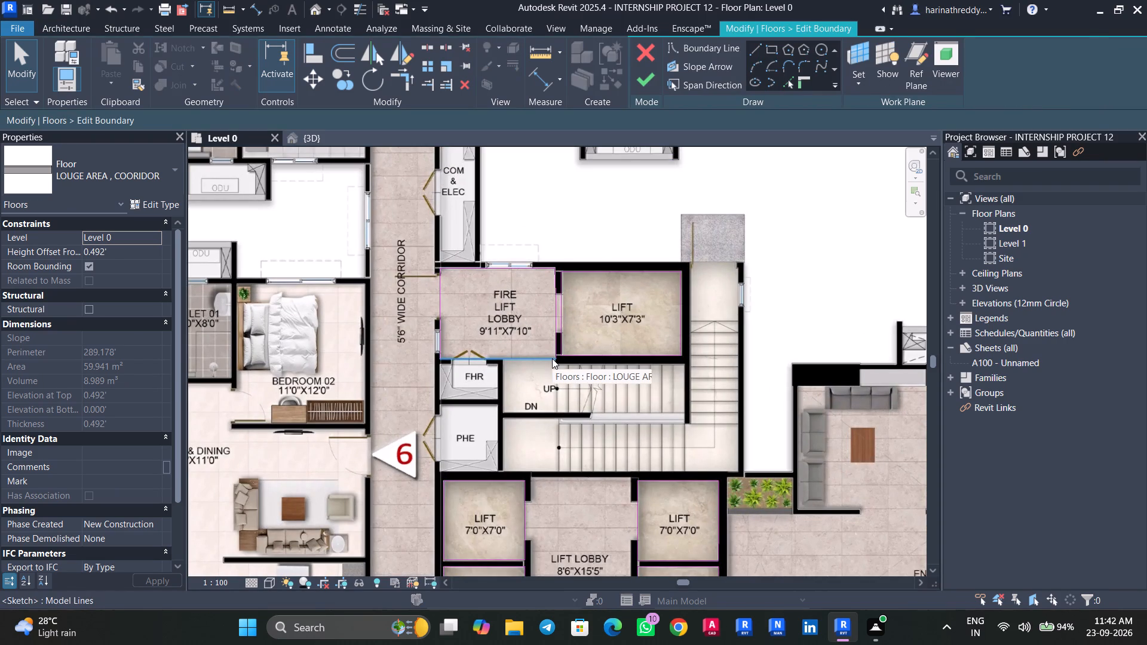
pyautogui.moveTo(591, 418); pyautogui.dragTo(642, 279, button='middle')
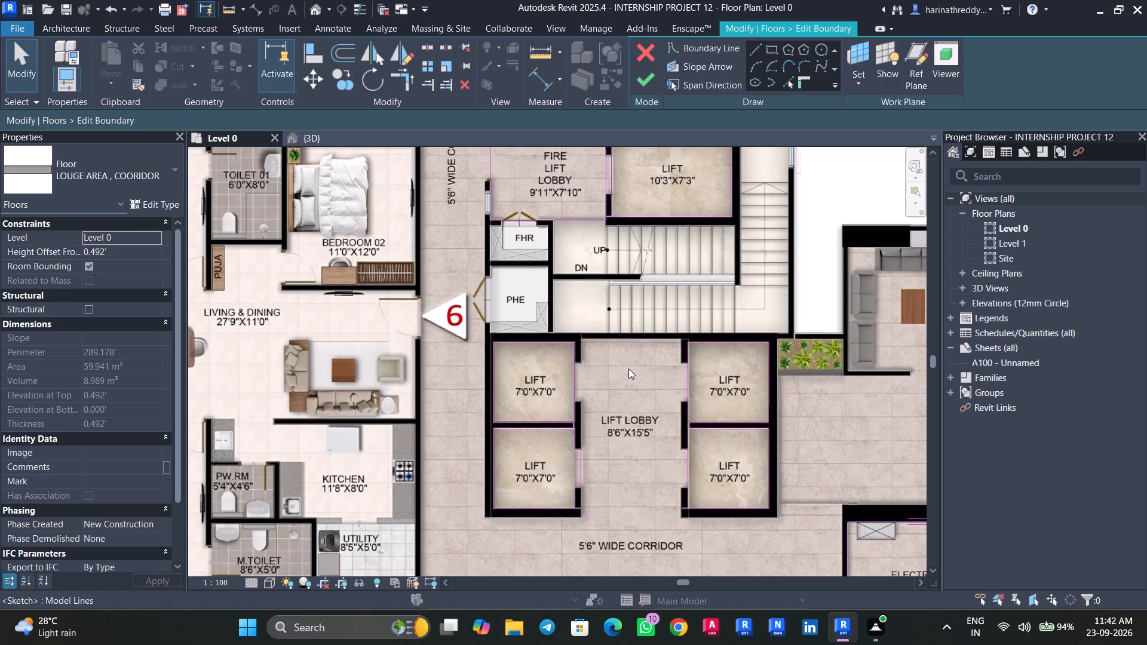
pyautogui.scroll(-3, 628, 368)
pyautogui.moveTo(632, 392); pyautogui.dragTo(640, 265, button='middle')
pyautogui.scroll(4, 856, 397)
pyautogui.moveTo(841, 386); pyautogui.dragTo(487, 389, button='middle')
pyautogui.scroll(-5, 487, 391)
pyautogui.scroll(1, 487, 389)
pyautogui.moveTo(489, 391); pyautogui.dragTo(635, 457, button='middle')
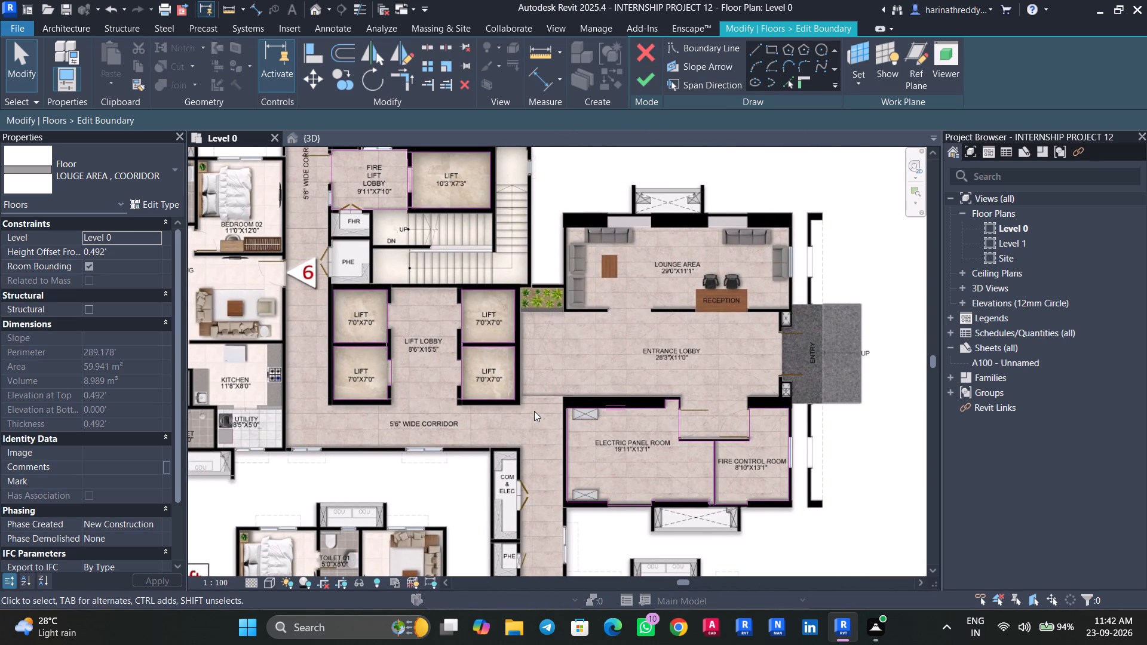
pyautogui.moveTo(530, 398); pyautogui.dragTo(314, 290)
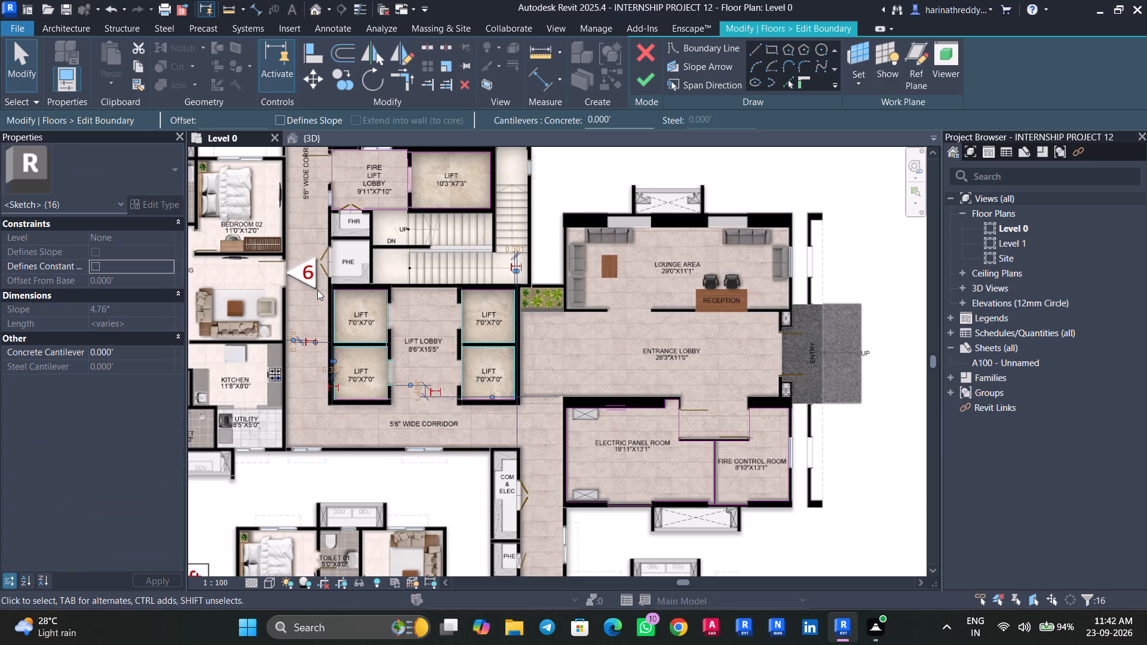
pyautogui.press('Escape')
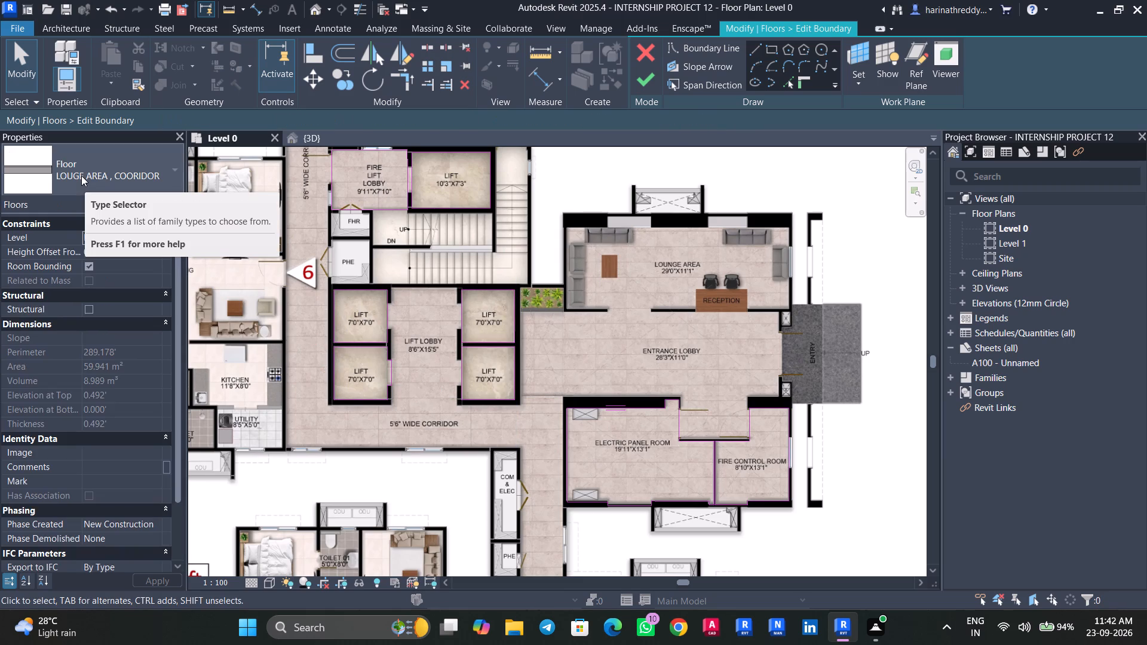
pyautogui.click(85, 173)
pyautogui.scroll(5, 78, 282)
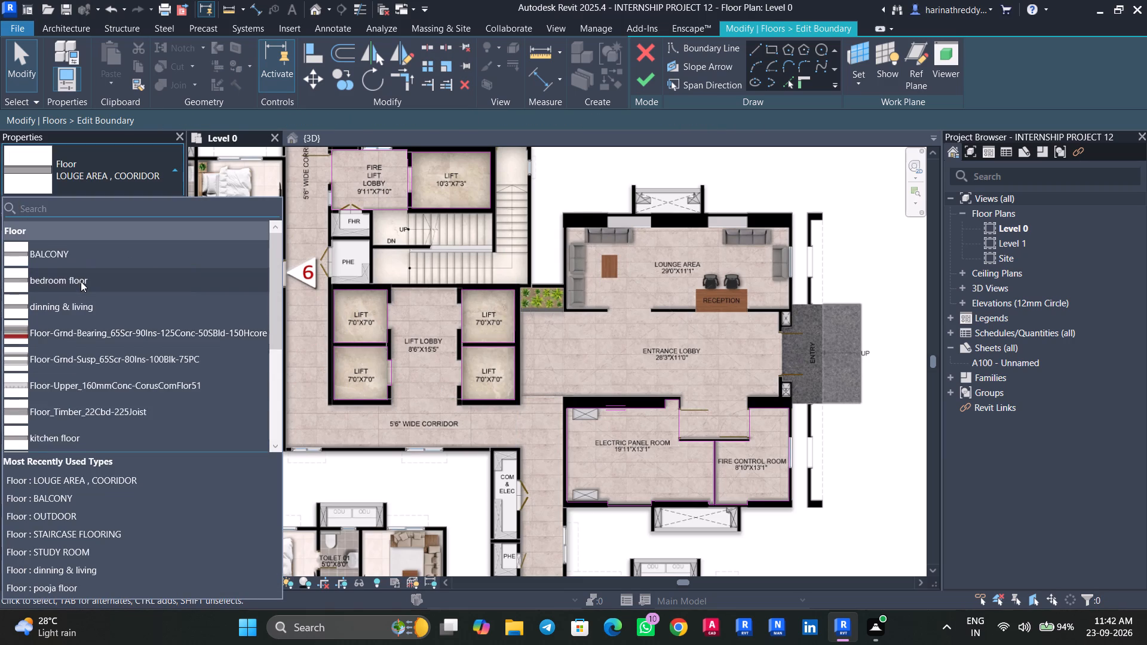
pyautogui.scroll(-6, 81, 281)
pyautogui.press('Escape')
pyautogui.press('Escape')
# Delete the floor boundary loops of the four 7'0"X7'0" lifts around the lift lobby.
pyautogui.moveTo(529, 414); pyautogui.dragTo(283, 320)
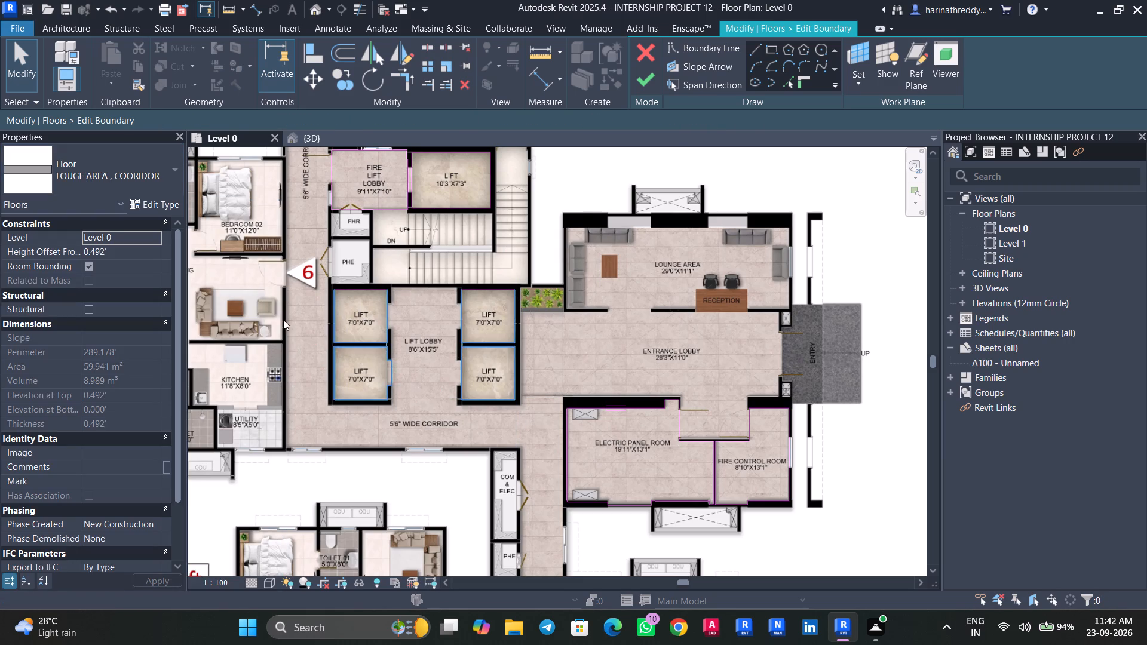
pyautogui.moveTo(283, 320); pyautogui.dragTo(283, 288)
pyautogui.press('Delete')
# Delete the floor boundary loop of the 10'3"X7'3" fire lift, keeping the fire lift lobby's boundary.
pyautogui.scroll(1, 420, 228)
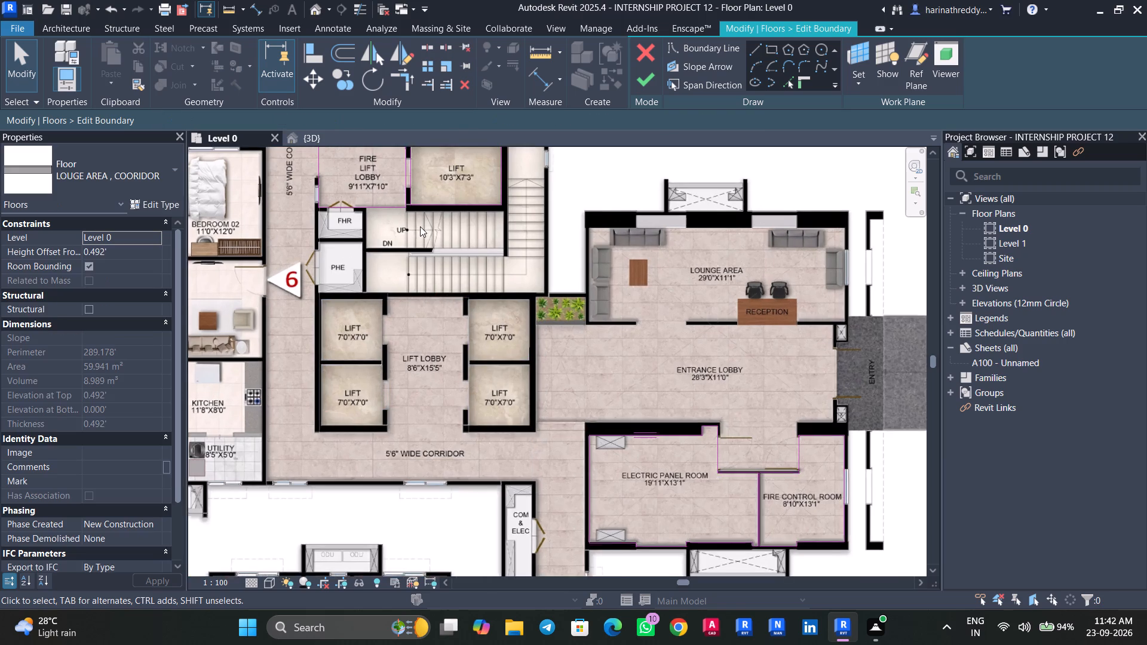
pyautogui.moveTo(424, 241); pyautogui.dragTo(456, 350, button='middle')
pyautogui.moveTo(532, 333); pyautogui.dragTo(444, 223)
pyautogui.press('Delete')
pyautogui.scroll(9, 441, 289)
pyautogui.click(444, 281)
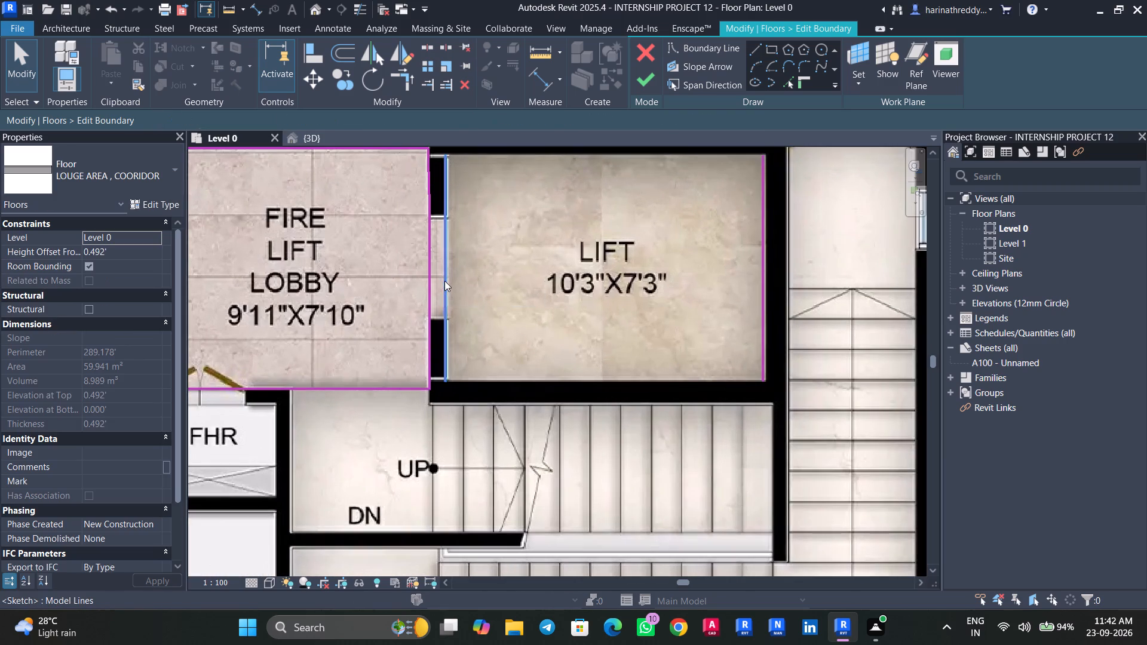
pyautogui.press('Delete')
pyautogui.click(761, 280)
pyautogui.press('Delete')
# Examine the rest of the floor sketch over the corridors and flats for other lift boundary loops.
pyautogui.scroll(-7, 557, 328)
pyautogui.scroll(1, 605, 364)
pyautogui.moveTo(602, 361); pyautogui.dragTo(541, 261, button='middle')
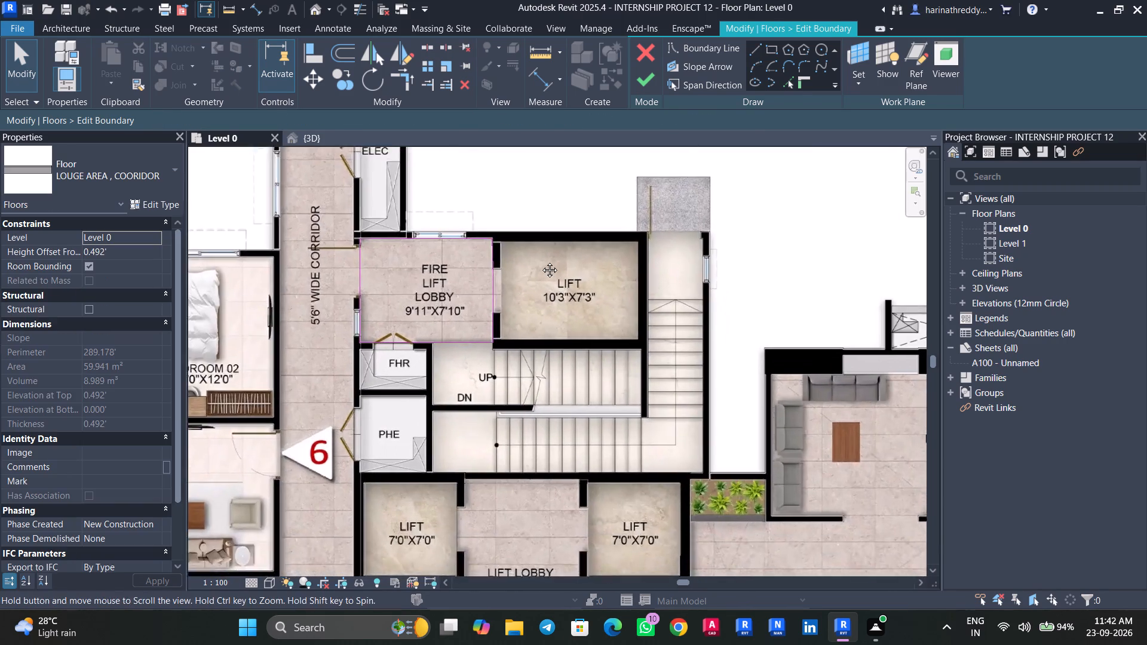
pyautogui.moveTo(541, 261); pyautogui.dragTo(490, 178, button='middle')
pyautogui.scroll(-8, 571, 274)
pyautogui.moveTo(566, 368); pyautogui.dragTo(588, 192, button='middle')
pyautogui.scroll(10, 604, 270)
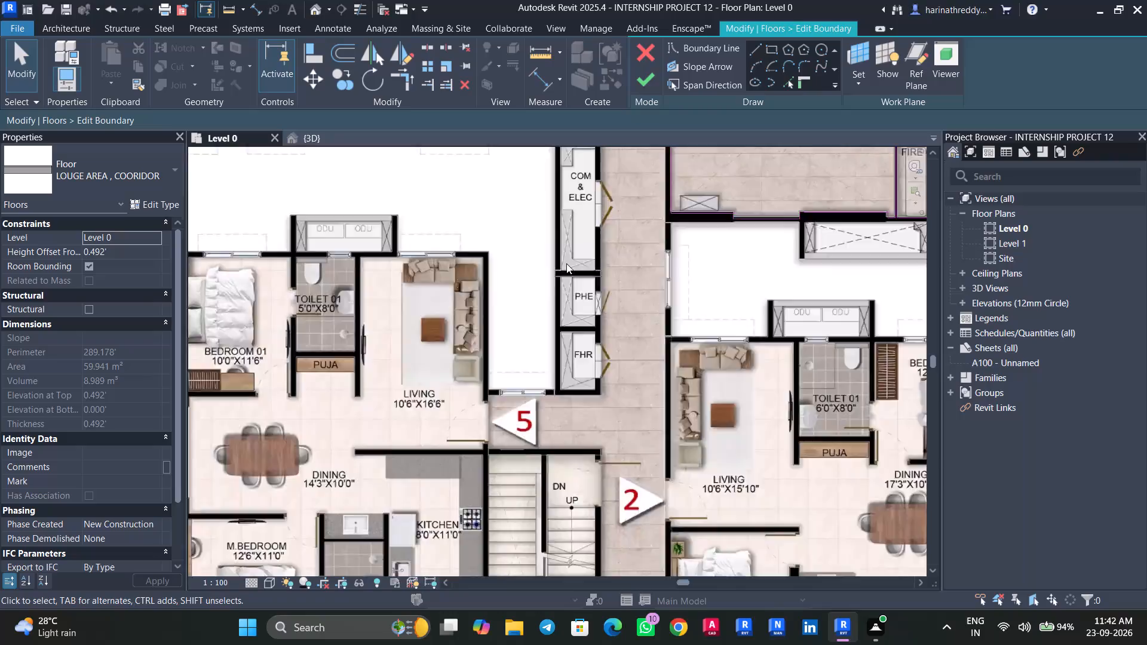
pyautogui.scroll(2, 566, 263)
pyautogui.scroll(-7, 566, 263)
pyautogui.moveTo(566, 260); pyautogui.dragTo(602, 17, button='middle')
pyautogui.scroll(-3, 583, 258)
pyautogui.moveTo(581, 257); pyautogui.dragTo(565, 433, button='middle')
pyautogui.moveTo(564, 295); pyautogui.dragTo(584, 483, button='middle')
pyautogui.scroll(1, 575, 316)
pyautogui.moveTo(575, 318); pyautogui.dragTo(574, 433, button='middle')
pyautogui.moveTo(562, 390); pyautogui.dragTo(571, 517, button='middle')
pyautogui.scroll(-3, 579, 414)
pyautogui.moveTo(582, 418); pyautogui.dragTo(587, 441, button='middle')
pyautogui.scroll(1, 587, 441)
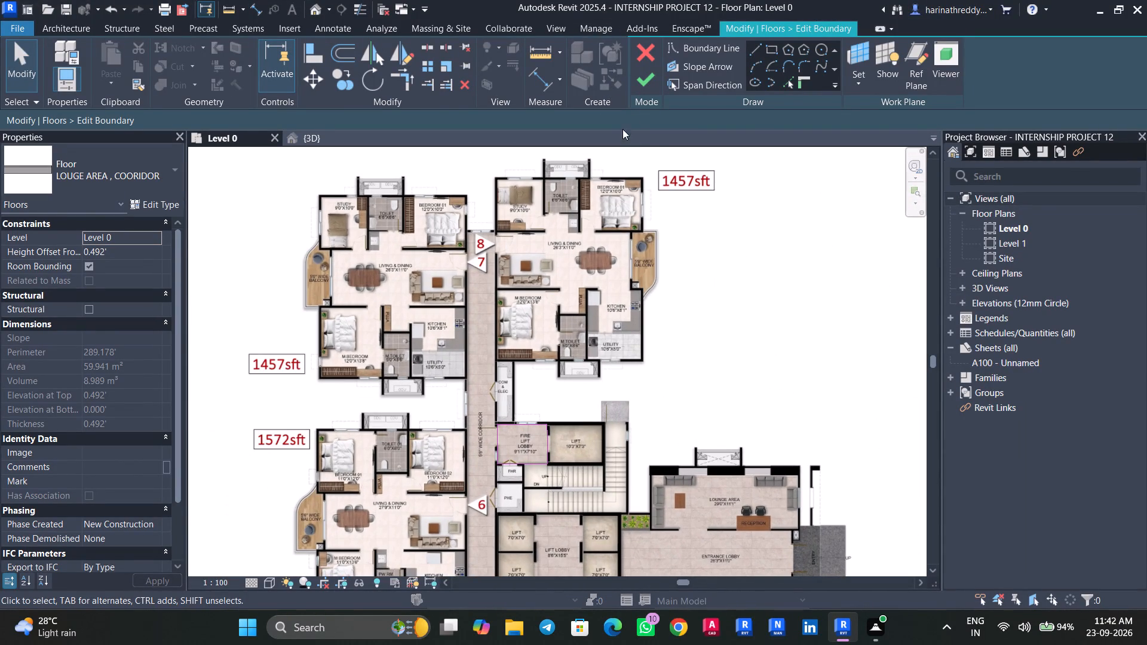
# Finish the boundary edit of the LOUGE AREA , COORIDOR floor and clear the selection.
pyautogui.click(645, 96)
pyautogui.click(643, 84)
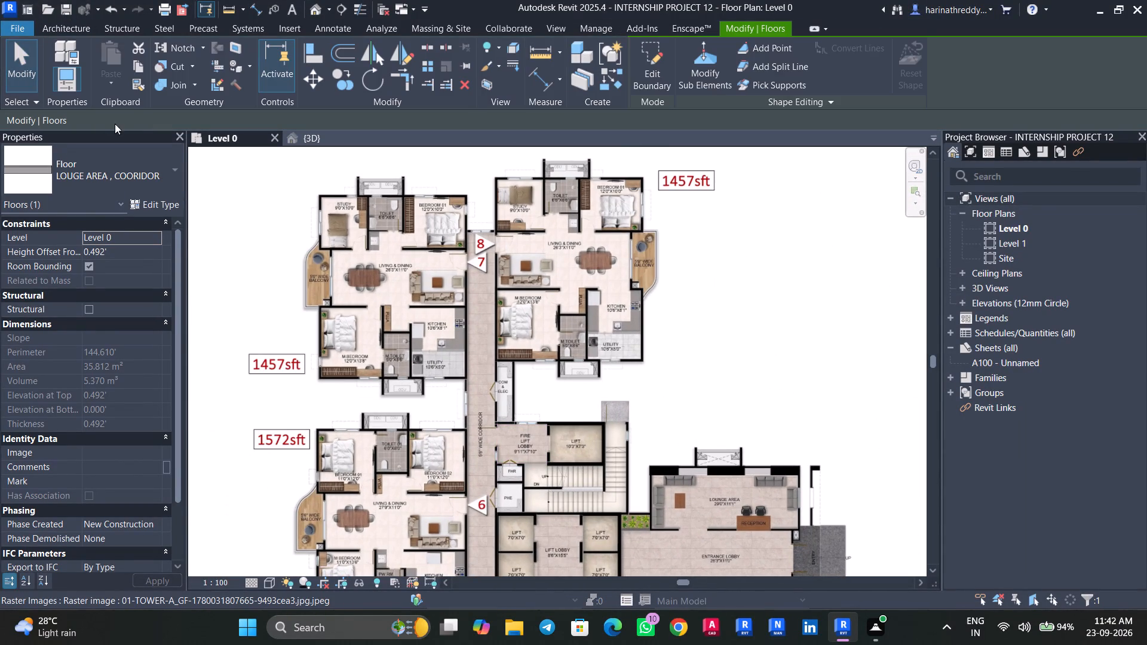
pyautogui.press('Escape')
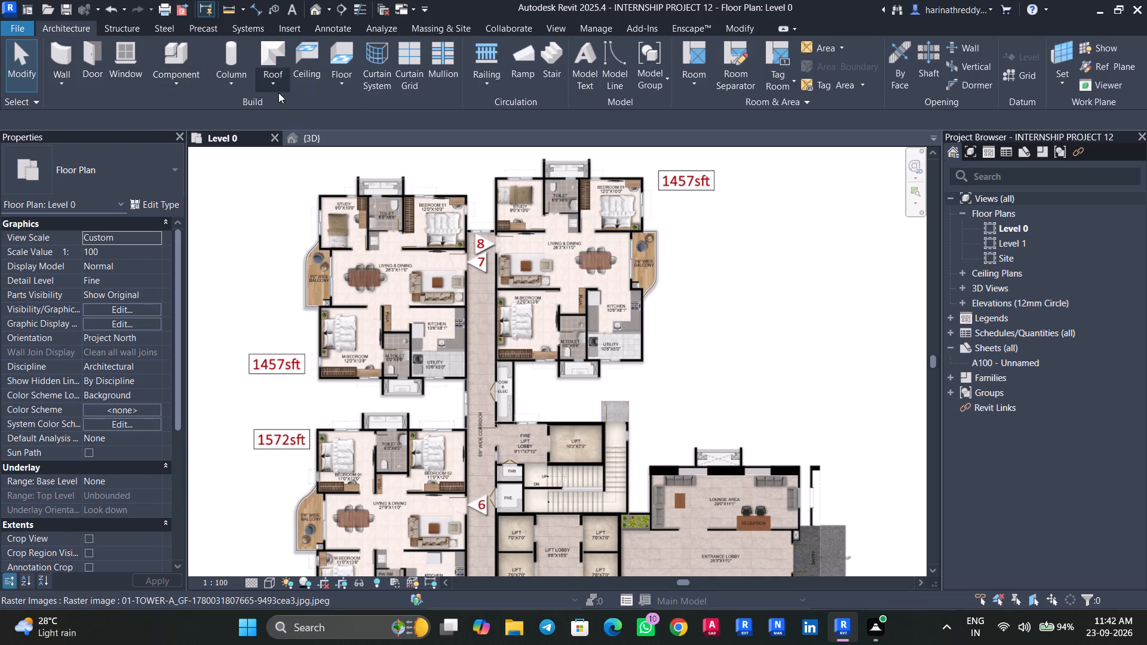
# Start a new architectural floor and duplicate the BALCONY type as LIFT FLOOR.
pyautogui.click(332, 87)
pyautogui.click(345, 112)
pyautogui.click(158, 203)
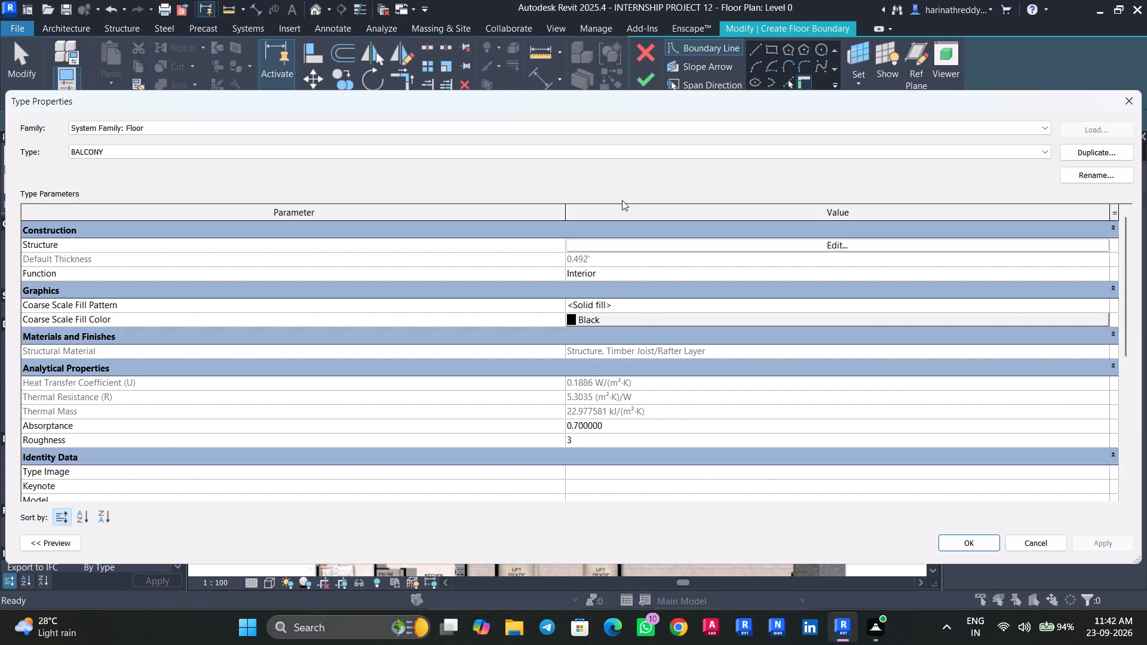
pyautogui.click(1071, 151)
pyautogui.write('lift floor')
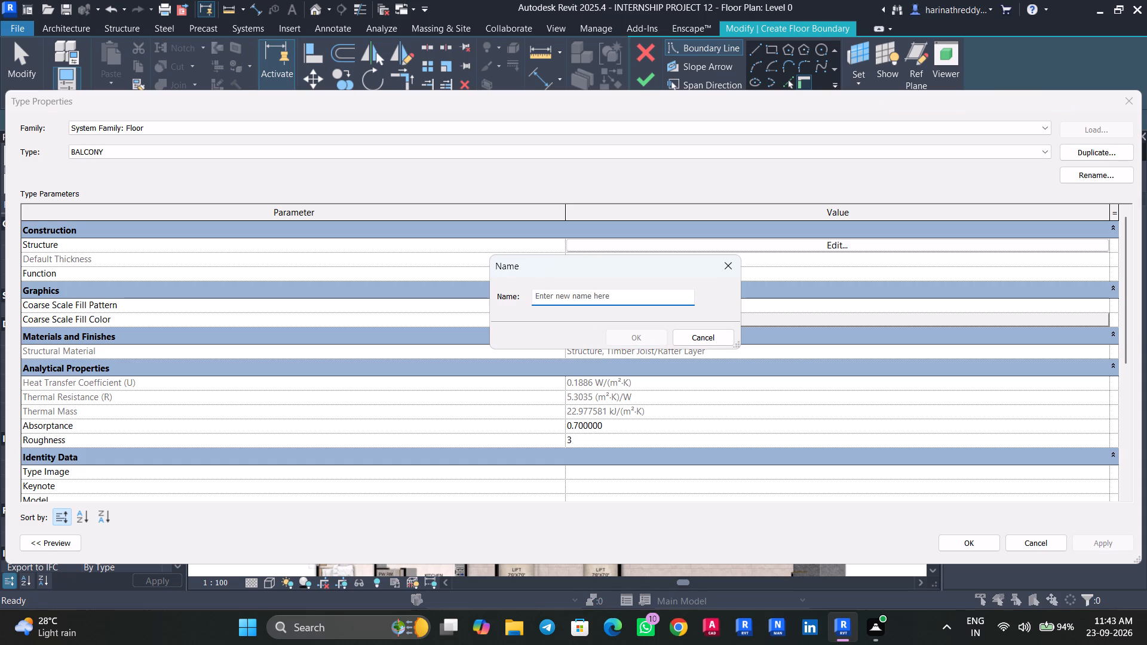
pyautogui.write('LIFT FLOOR')
pyautogui.press('Return')
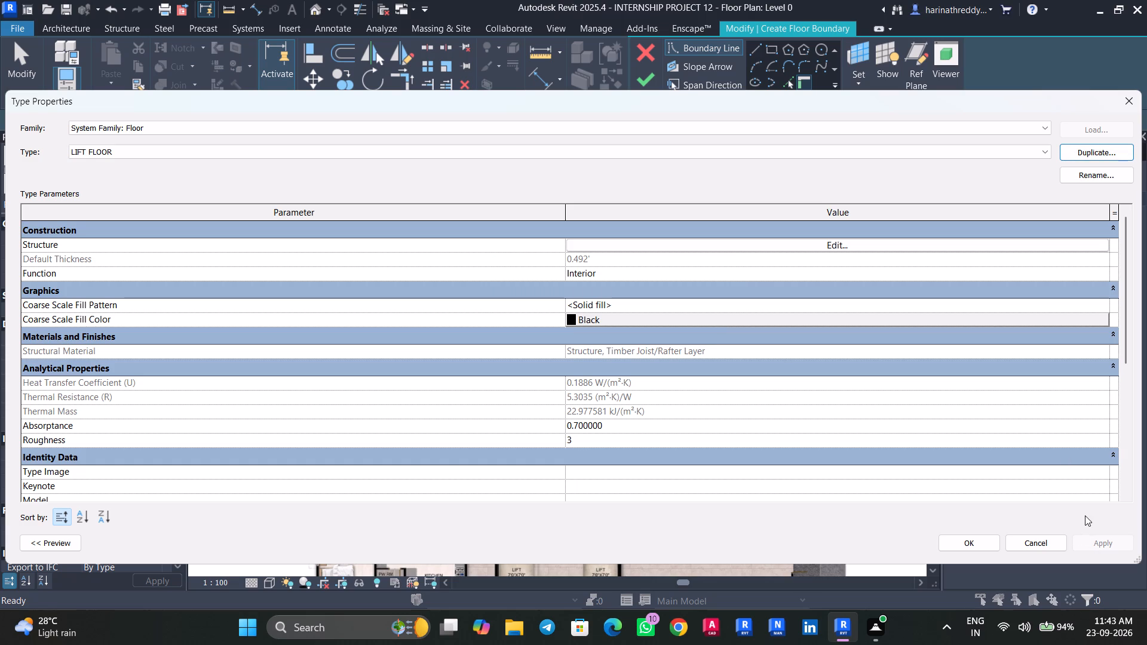
pyautogui.click(977, 541)
# Sketch a rectangular floor boundary about 10.1 by 7.15 ft inside the walls of the fire lift.
pyautogui.scroll(2, 551, 421)
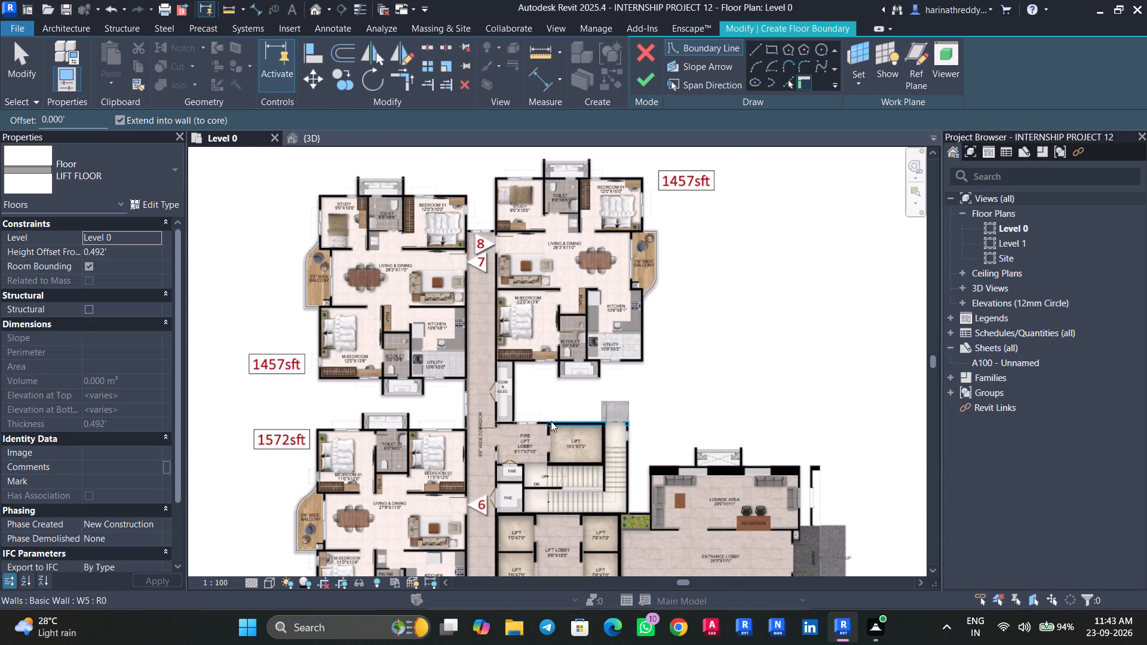
pyautogui.scroll(2, 551, 421)
pyautogui.moveTo(566, 438); pyautogui.dragTo(562, 314, button='middle')
pyautogui.scroll(5, 568, 323)
pyautogui.click(772, 53)
pyautogui.scroll(4, 579, 323)
pyautogui.click(476, 261)
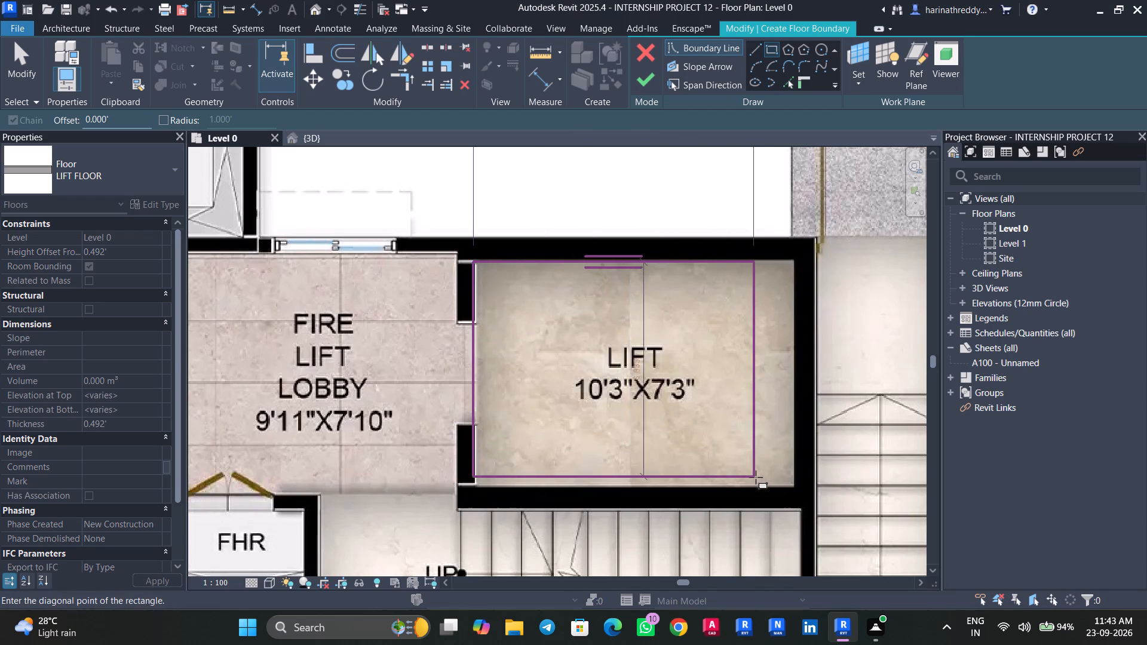
pyautogui.click(795, 486)
pyautogui.press('Escape')
pyautogui.press('Escape')
# Nudge the fire lift boundary's stair-side edge and lobby-side edge slightly toward the outer stair to fit the lift walls.
pyautogui.click(785, 447)
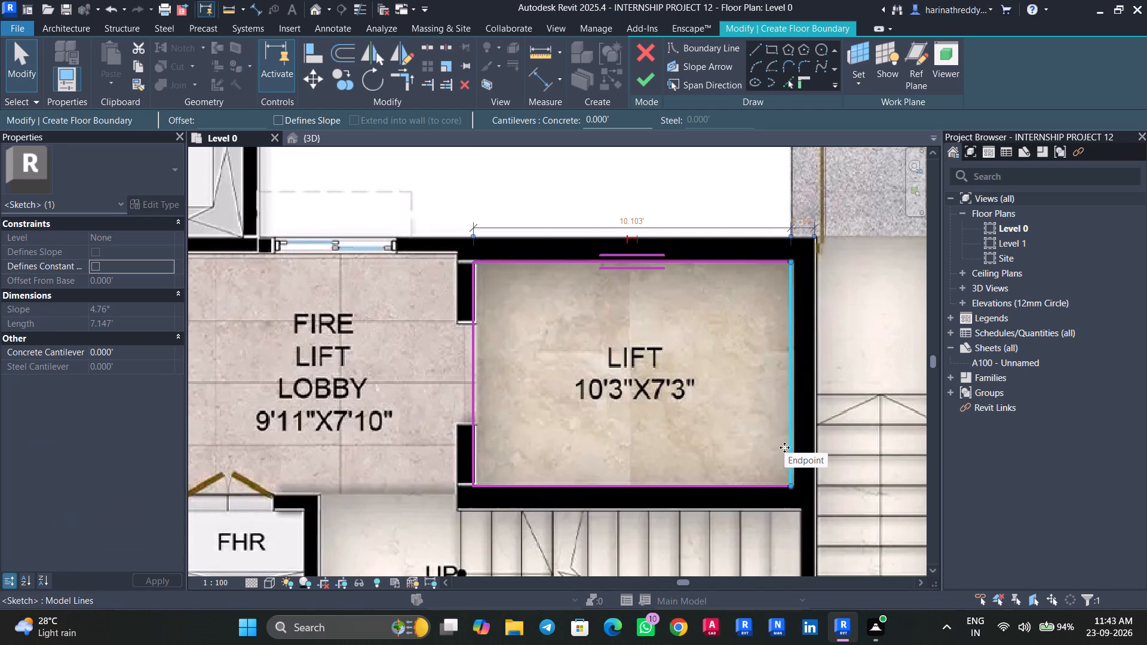
pyautogui.press('Right')
pyautogui.press('Escape')
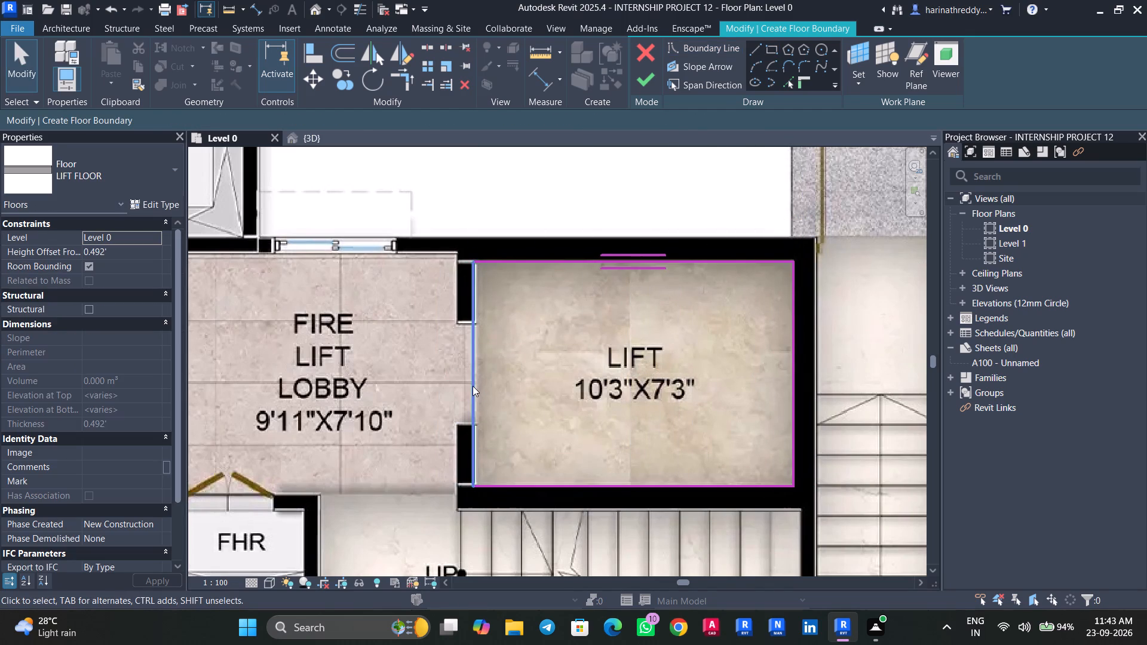
pyautogui.click(471, 382)
pyautogui.press('Right')
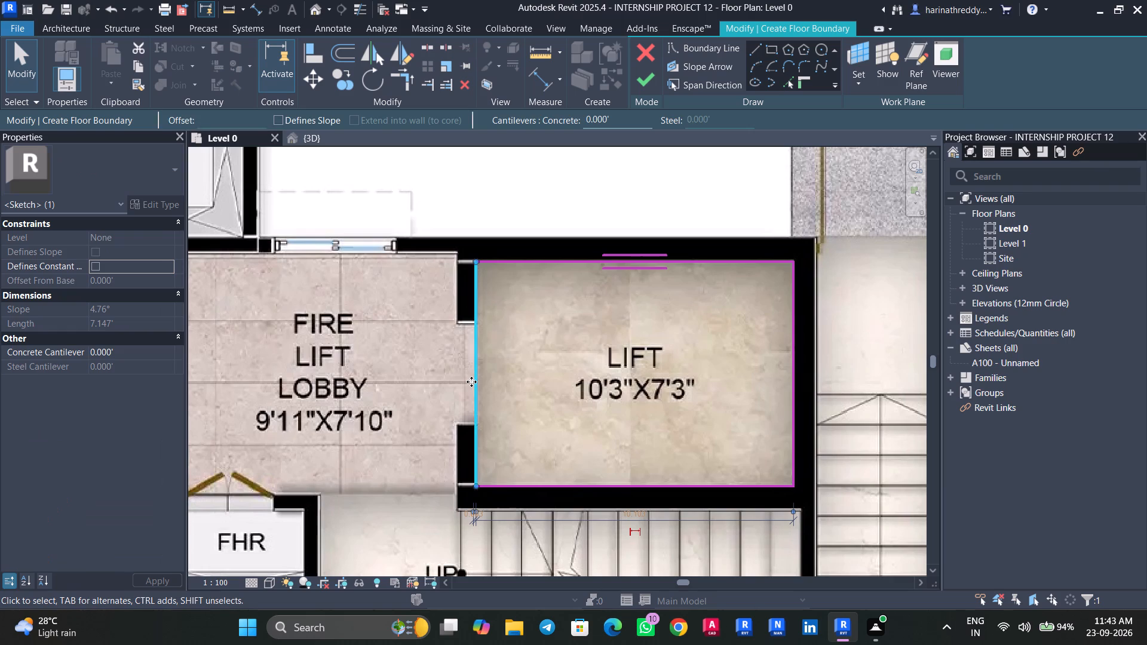
pyautogui.press('Escape')
# Sketch rectangular LIFT FLOOR boundaries inside the two 7'0"X7'0" lifts on the flat 6 side of the lift lobby.
pyautogui.scroll(-5, 605, 372)
pyautogui.moveTo(633, 368); pyautogui.dragTo(612, 110, button='middle')
pyautogui.scroll(-1, 612, 110)
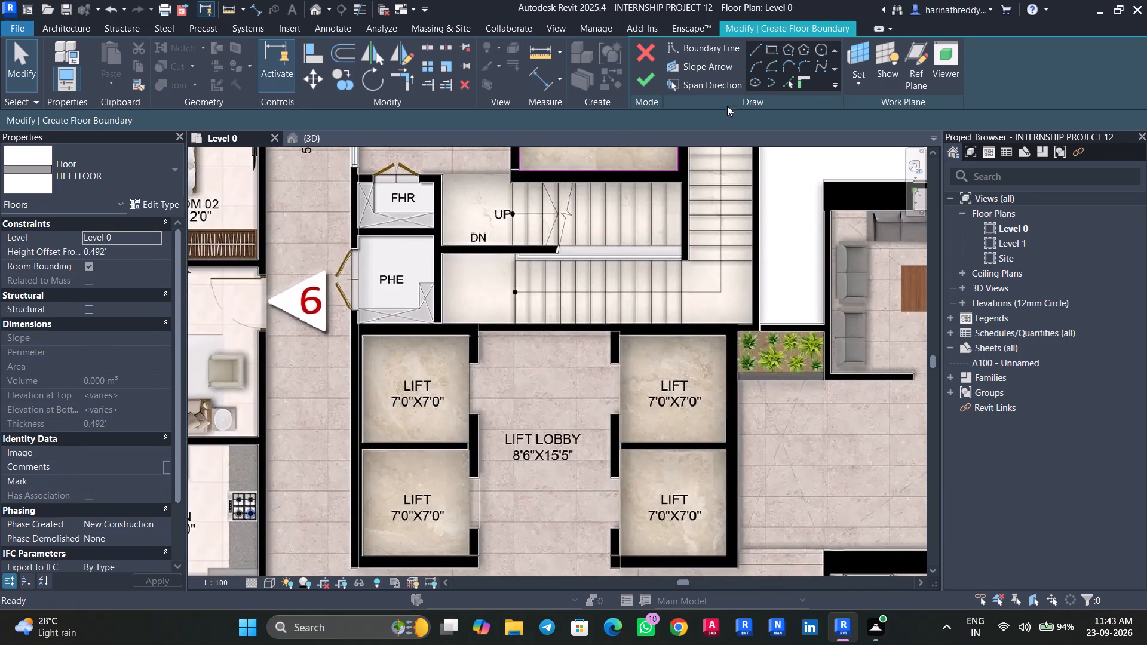
pyautogui.click(766, 51)
pyautogui.scroll(4, 405, 376)
pyautogui.moveTo(413, 363); pyautogui.dragTo(504, 296, button='middle')
pyautogui.click(424, 245)
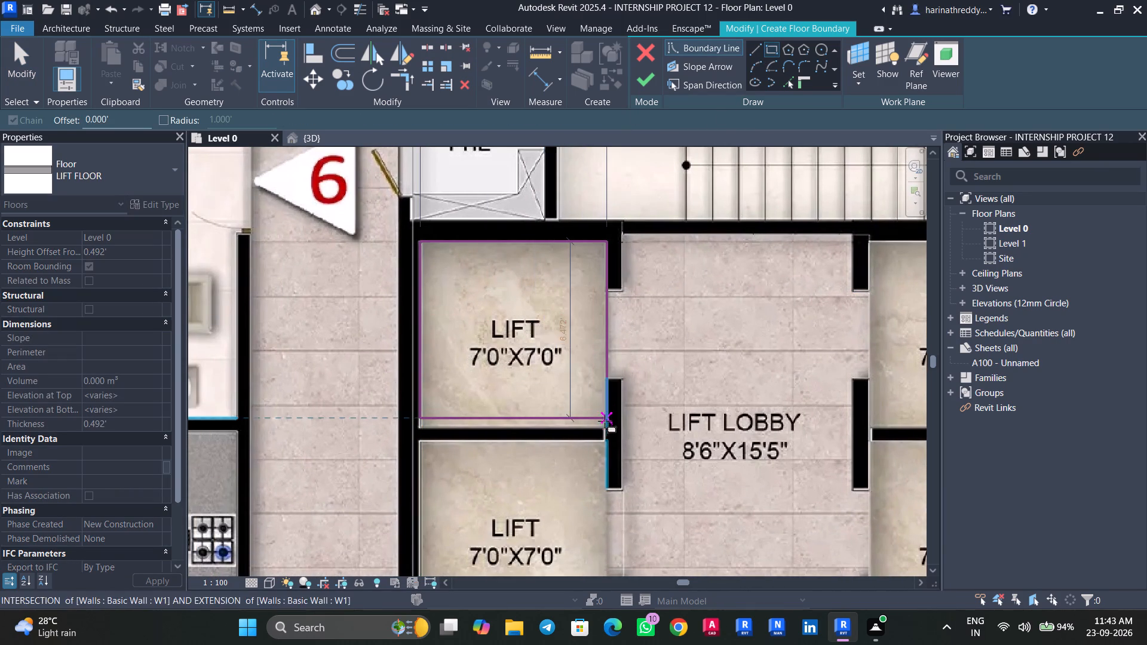
pyautogui.click(604, 425)
pyautogui.press('Escape')
pyautogui.moveTo(582, 459); pyautogui.dragTo(632, 263, button='middle')
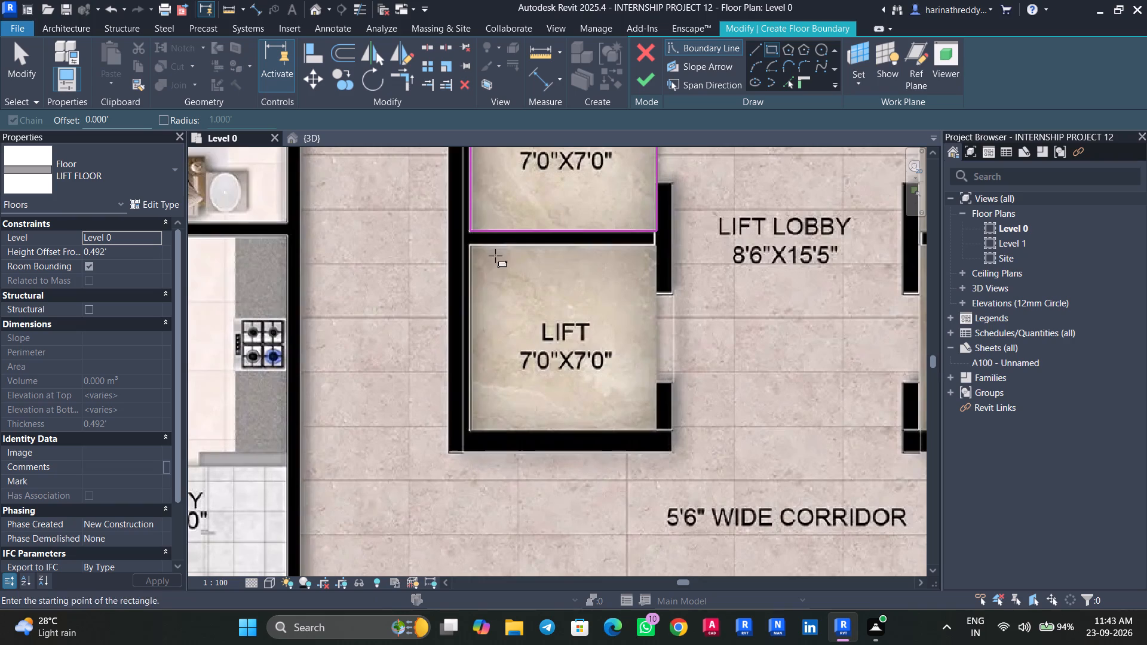
pyautogui.click(474, 246)
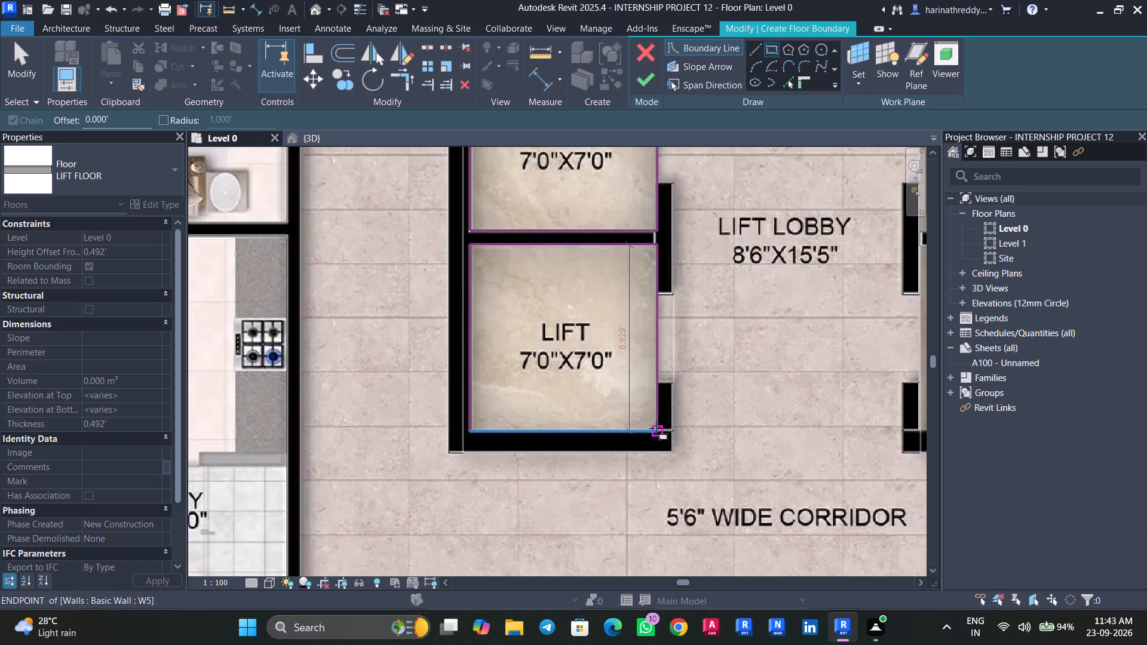
pyautogui.click(656, 428)
pyautogui.press('Escape')
# Sketch rectangular LIFT FLOOR boundaries inside the two 7'0"X7'0" lifts on the entrance lobby side of the lift lobby.
pyautogui.moveTo(710, 416); pyautogui.dragTo(194, 348, button='middle')
pyautogui.click(591, 362)
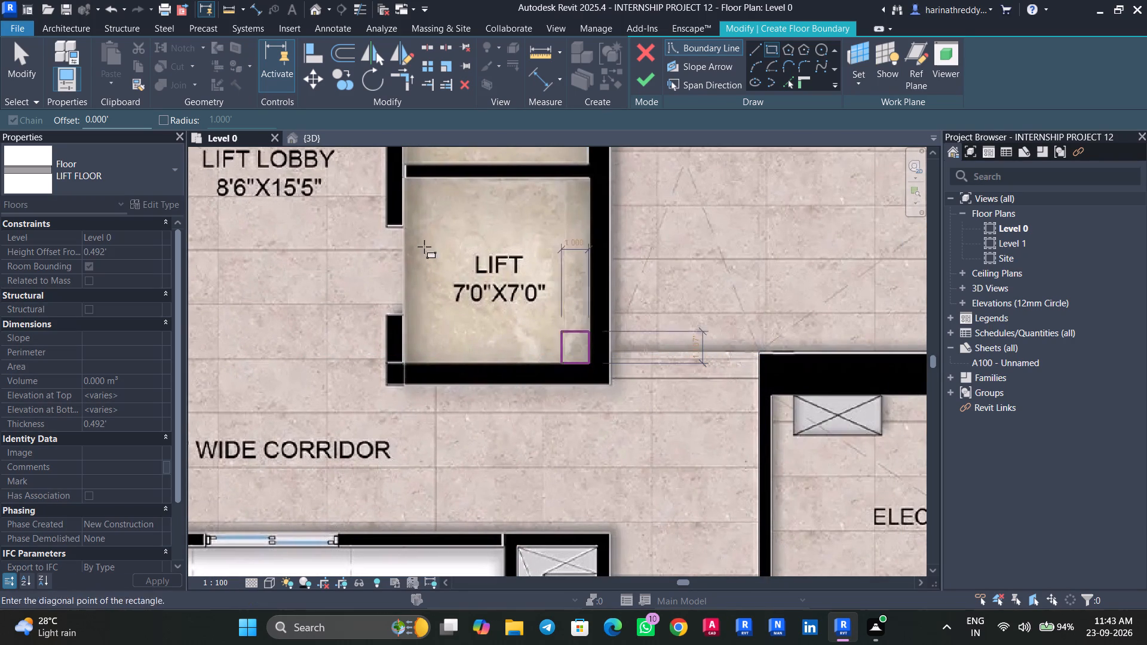
pyautogui.click(404, 179)
pyautogui.moveTo(442, 259); pyautogui.dragTo(475, 494, button='middle')
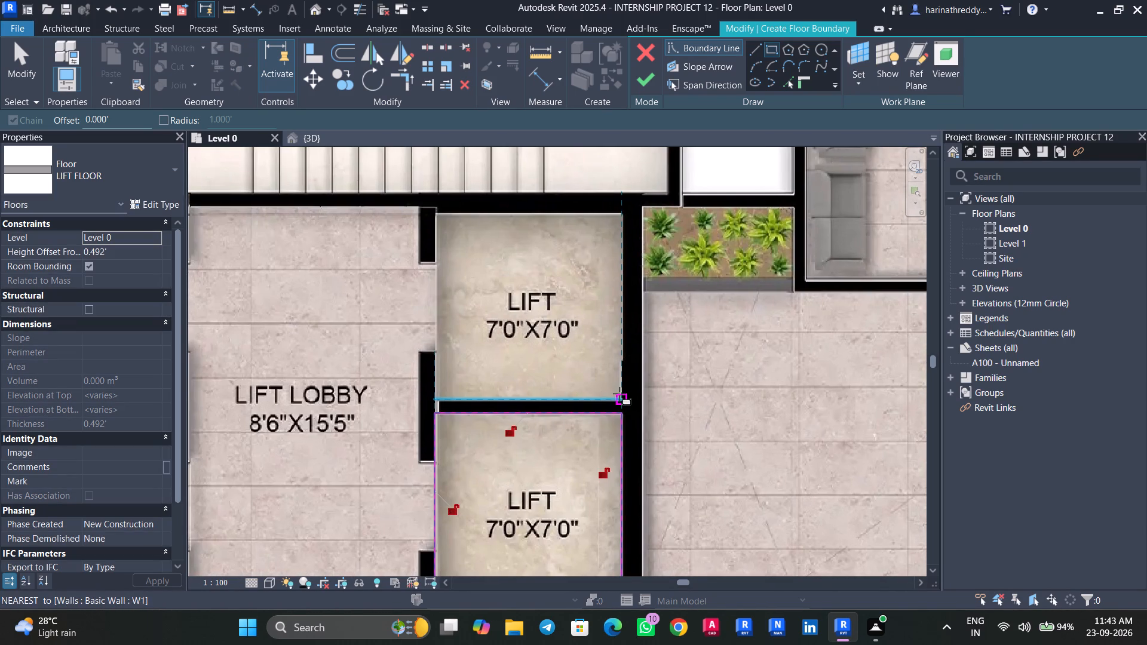
pyautogui.click(618, 395)
pyautogui.click(436, 217)
pyautogui.press('Escape')
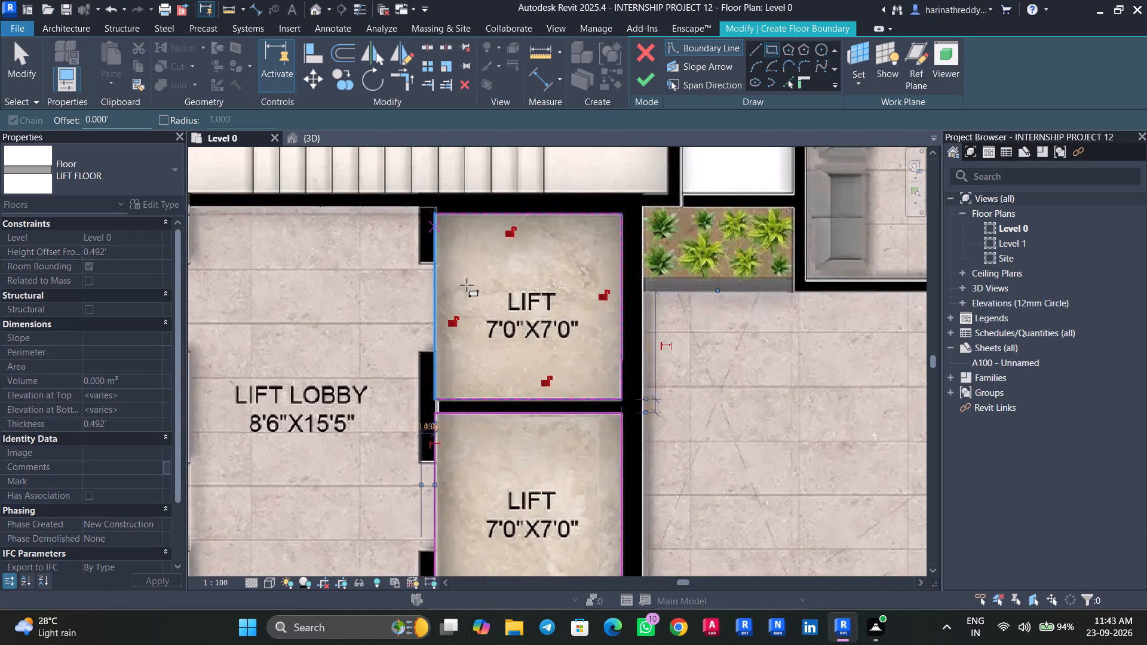
pyautogui.scroll(-11, 492, 325)
pyautogui.moveTo(568, 357); pyautogui.dragTo(645, 228, button='middle')
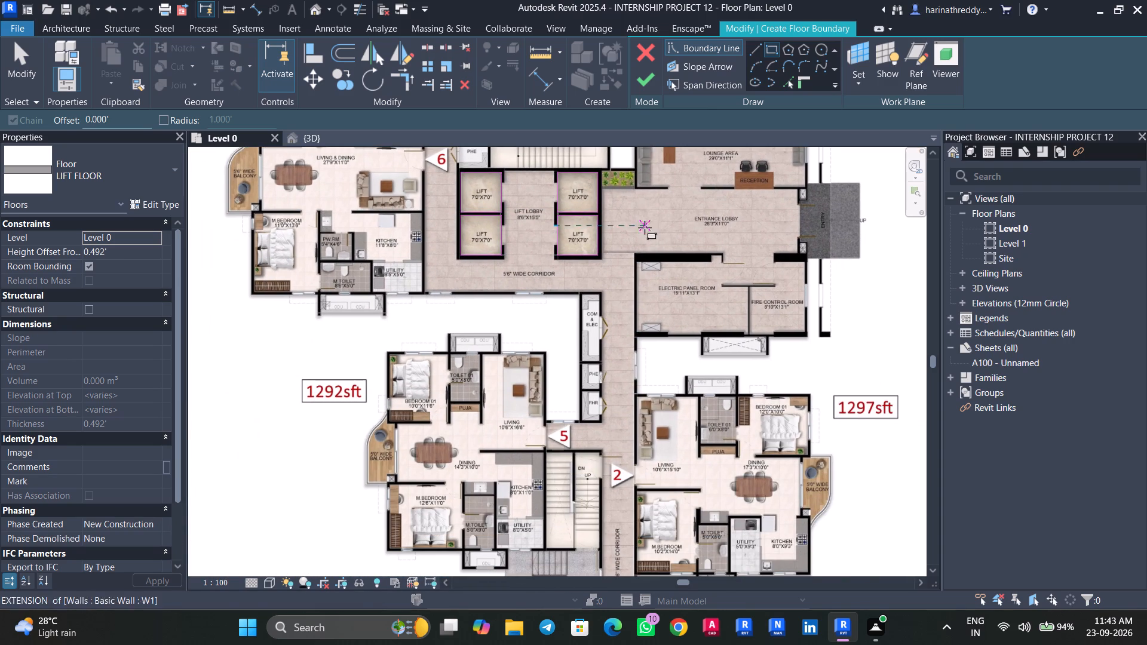
# Finish the LIFT FLOOR boundary sketch for the five lifts and deselect the floor.
pyautogui.press('Escape')
pyautogui.press('Escape')
pyautogui.moveTo(627, 330); pyautogui.dragTo(649, 65, button='middle')
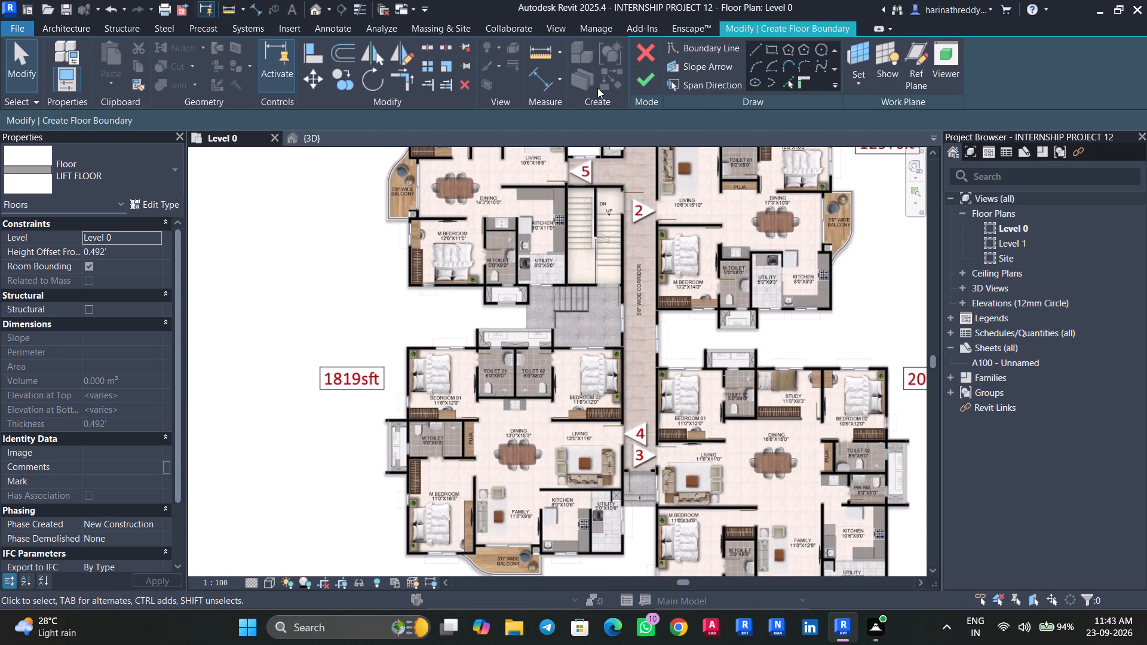
pyautogui.click(648, 86)
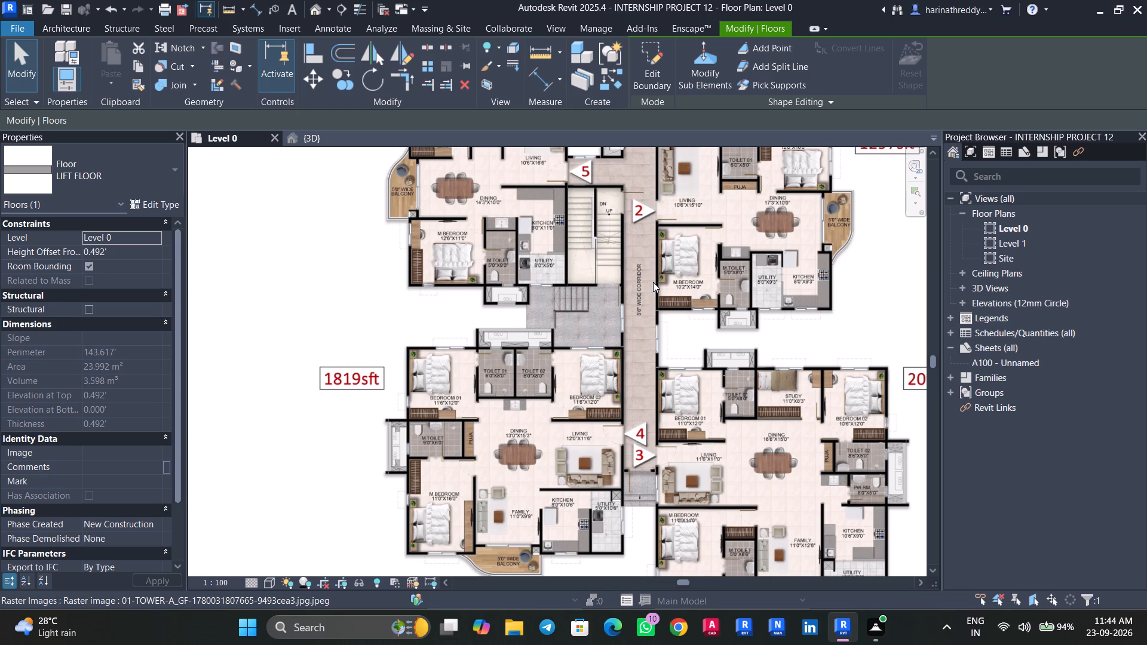
pyautogui.moveTo(616, 305); pyautogui.dragTo(473, 257, button='middle')
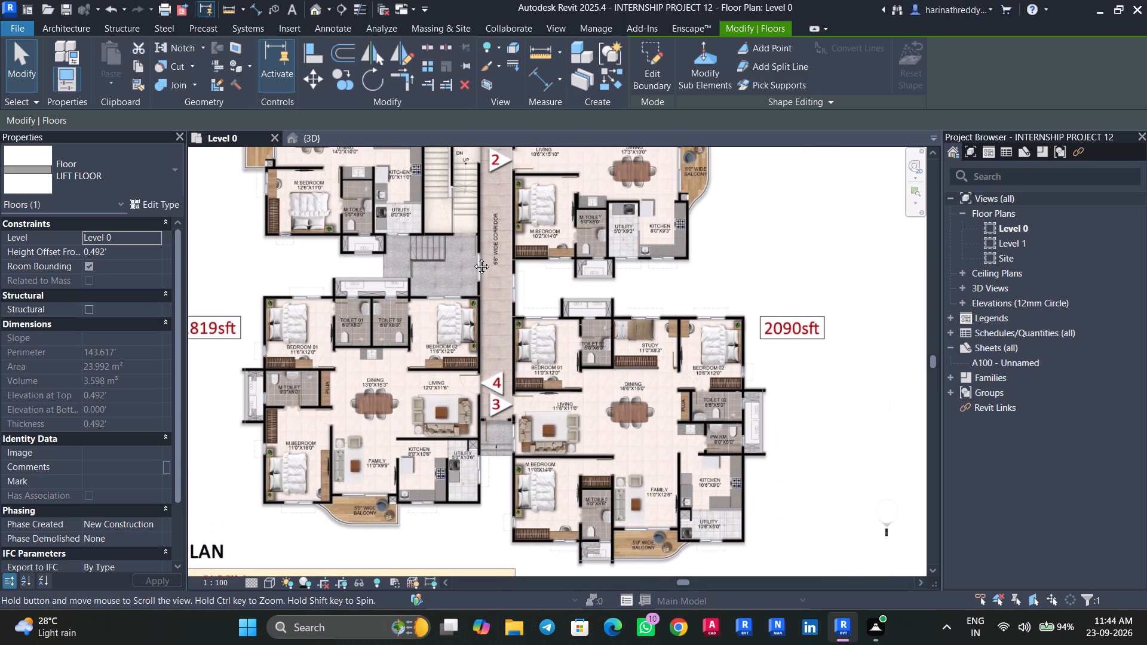
pyautogui.moveTo(473, 257); pyautogui.dragTo(473, 258, button='middle')
pyautogui.moveTo(425, 225); pyautogui.dragTo(470, 310, button='middle')
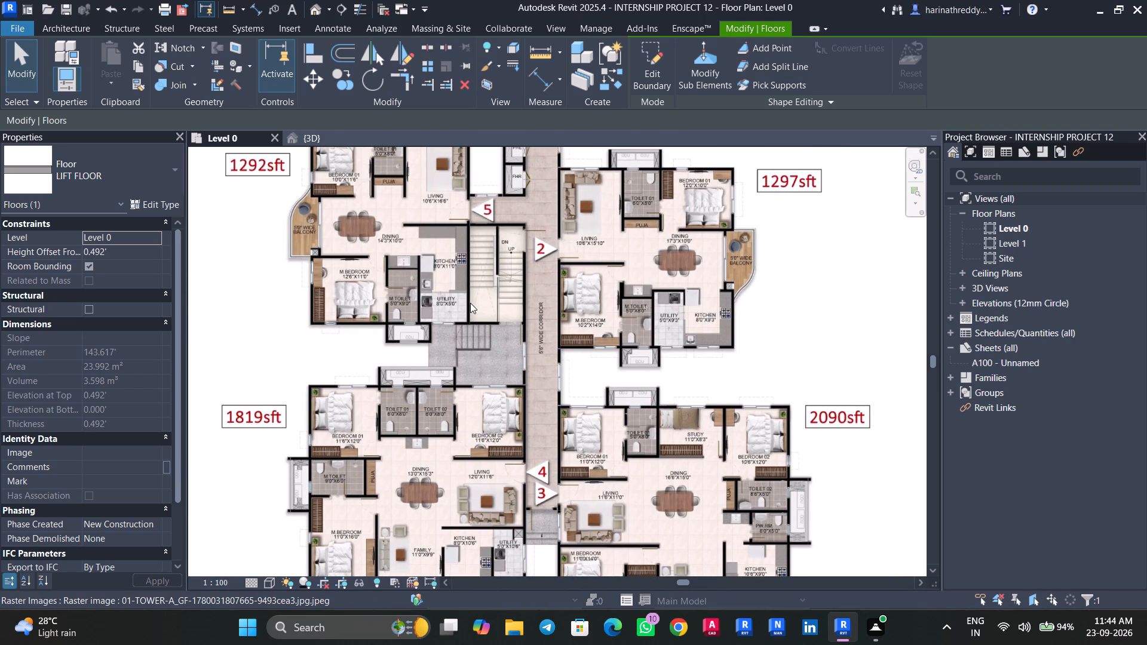
pyautogui.press('Escape')
pyautogui.press('Escape')
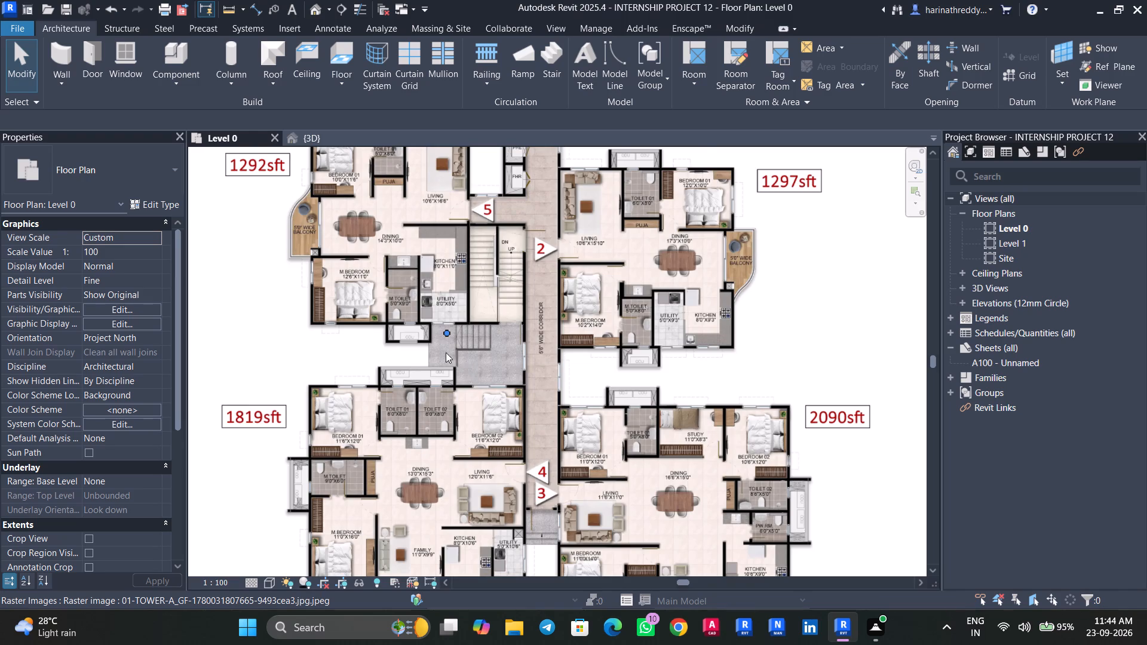
# Examine the plan around the staircases and entrance steps between flats 5 and 4.
pyautogui.scroll(9, 447, 355)
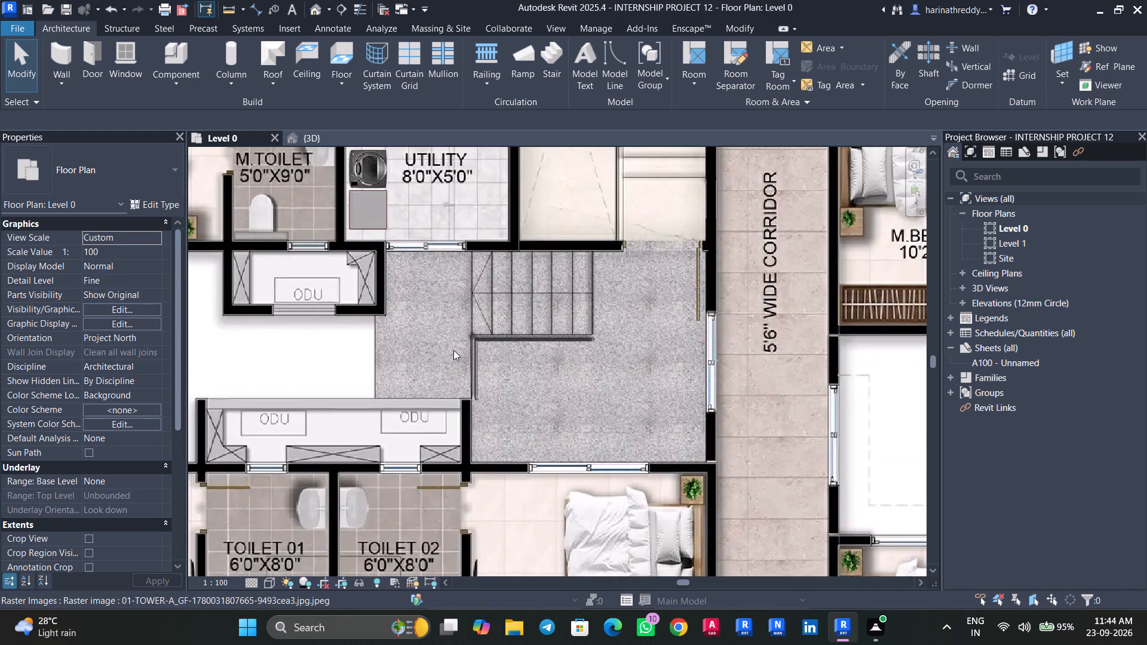
pyautogui.scroll(-3, 453, 350)
pyautogui.moveTo(470, 343); pyautogui.dragTo(494, 442, button='middle')
pyautogui.scroll(-3, 490, 411)
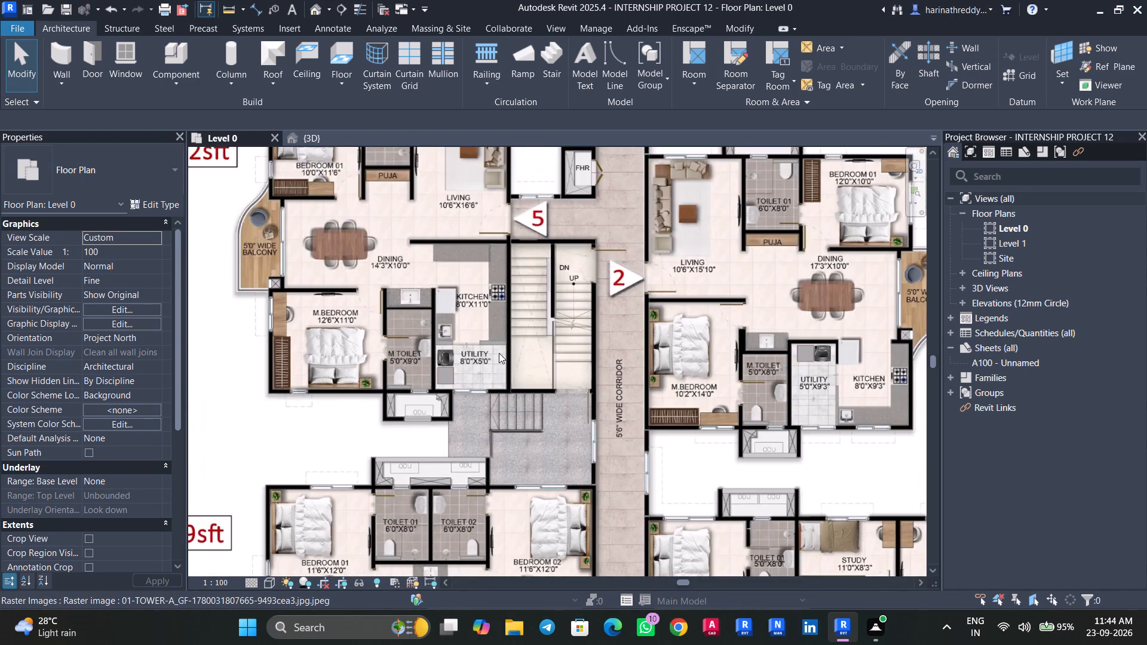
pyautogui.moveTo(502, 372); pyautogui.dragTo(527, 481, button='middle')
pyautogui.scroll(2, 471, 395)
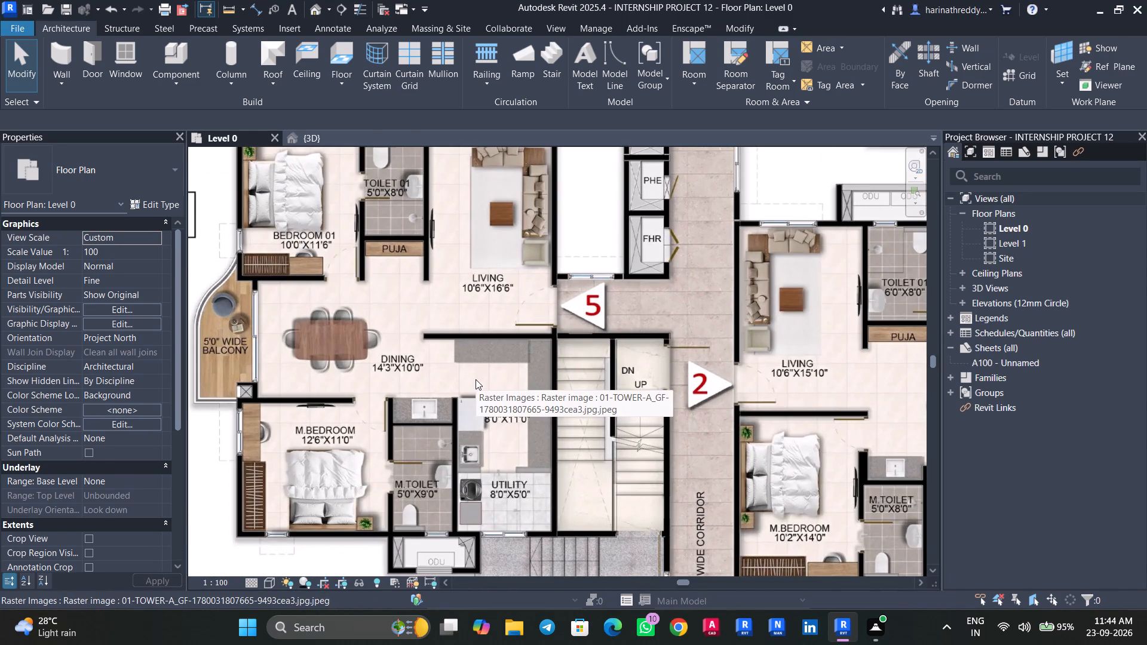
pyautogui.scroll(-2, 476, 379)
pyautogui.moveTo(476, 379); pyautogui.dragTo(448, 205, button='middle')
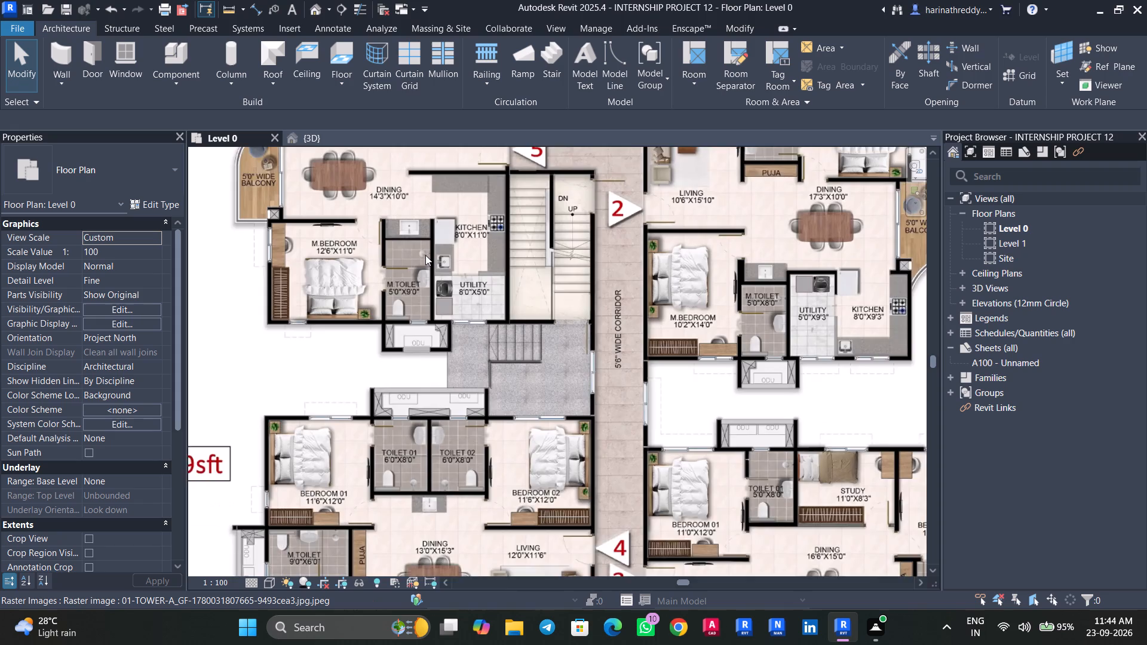
# Set the Finish 2 layer material of the BALCONY floor type to Wood Planks.
pyautogui.scroll(-3, 425, 255)
pyautogui.moveTo(806, 339); pyautogui.dragTo(680, 180, button='middle')
pyautogui.scroll(9, 608, 423)
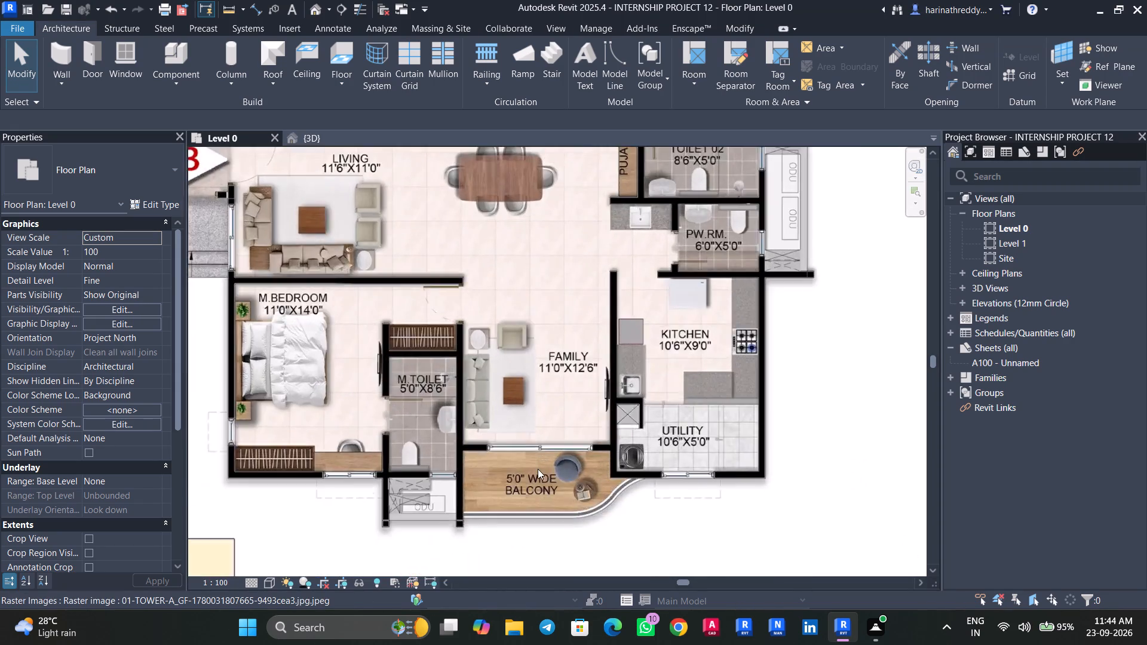
pyautogui.scroll(3, 538, 469)
pyautogui.moveTo(443, 484); pyautogui.dragTo(562, 394, button='middle')
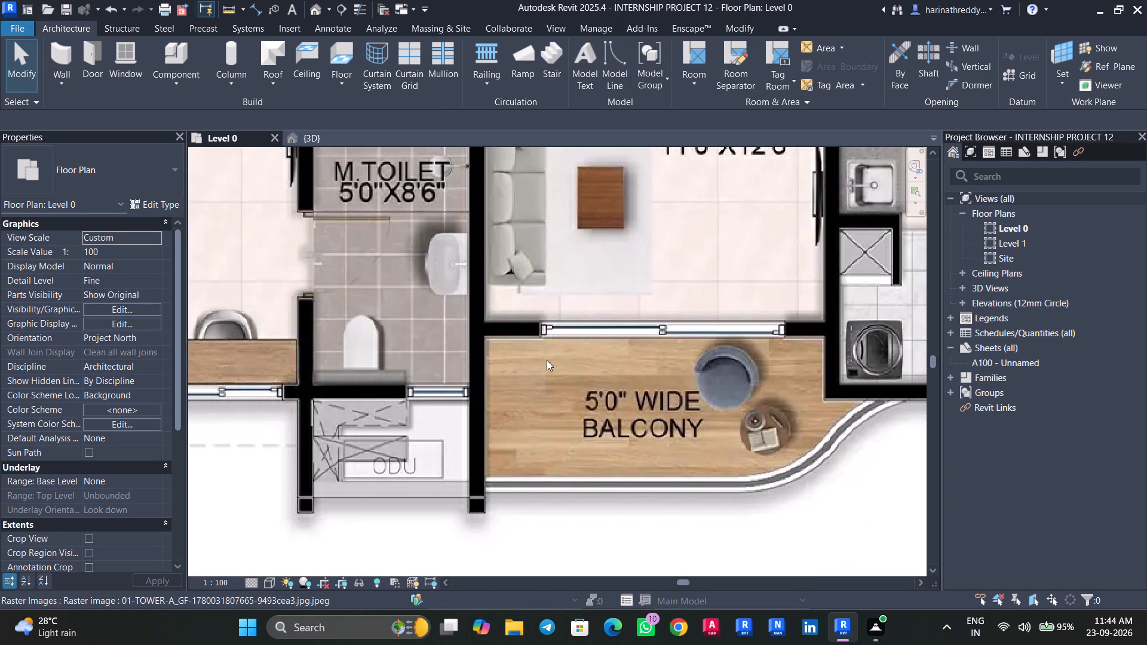
pyautogui.press('Tab')
pyautogui.press('Tab')
pyautogui.press('Tab')
pyautogui.click(510, 365)
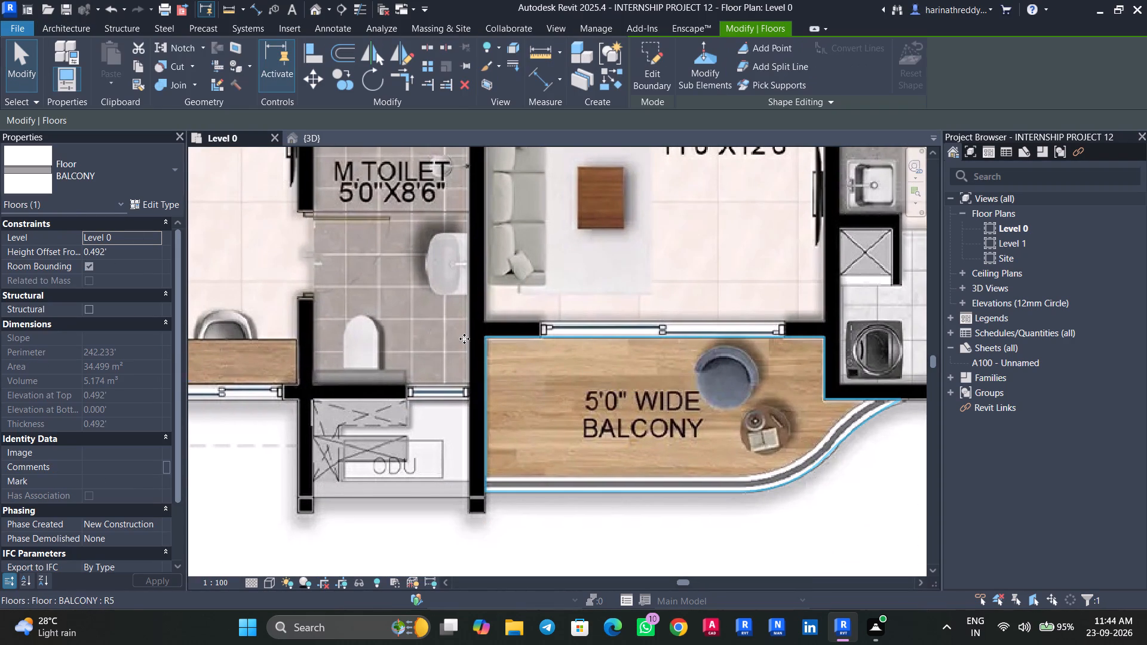
pyautogui.click(167, 207)
pyautogui.click(755, 246)
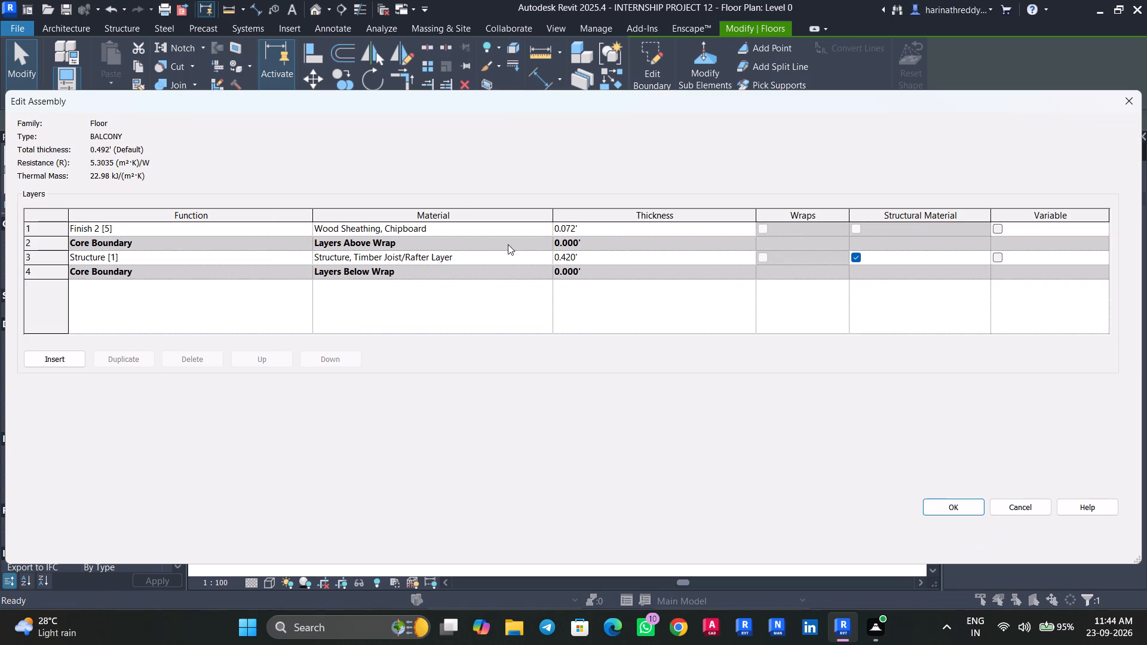
pyautogui.click(545, 229)
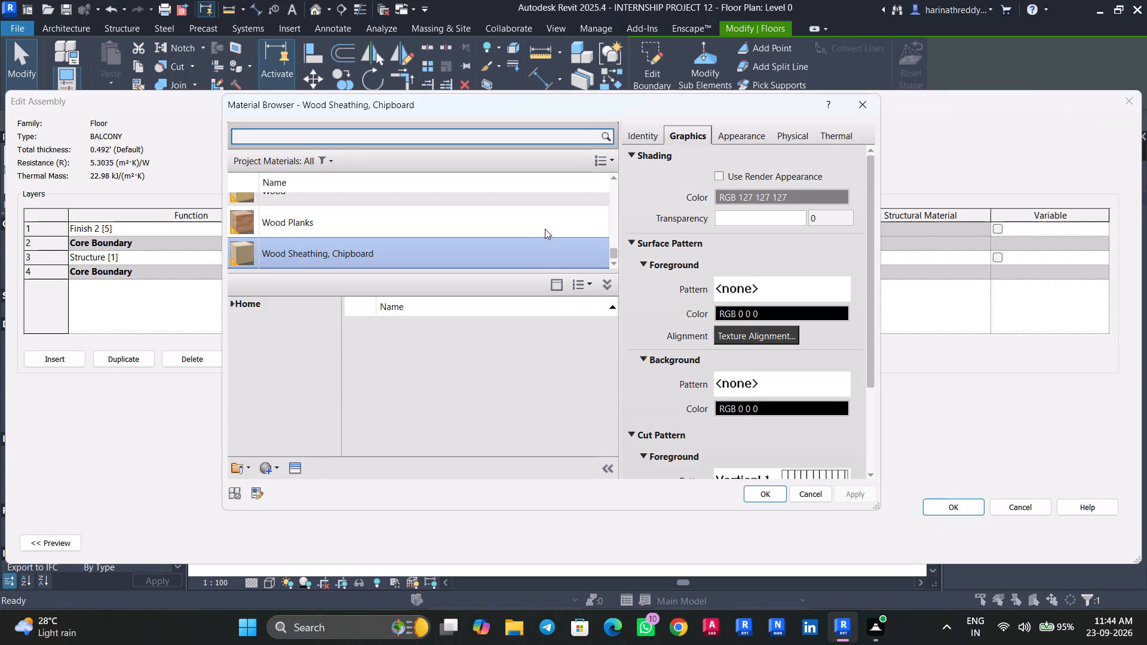
pyautogui.click(548, 229)
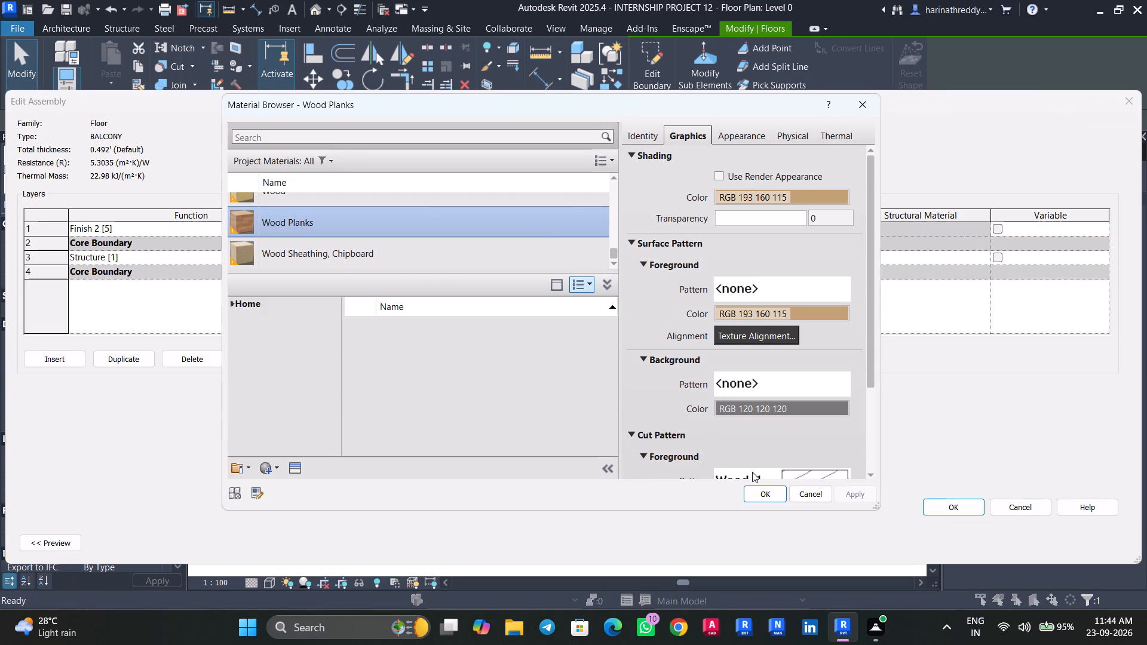
pyautogui.click(760, 494)
pyautogui.click(928, 516)
pyautogui.click(949, 505)
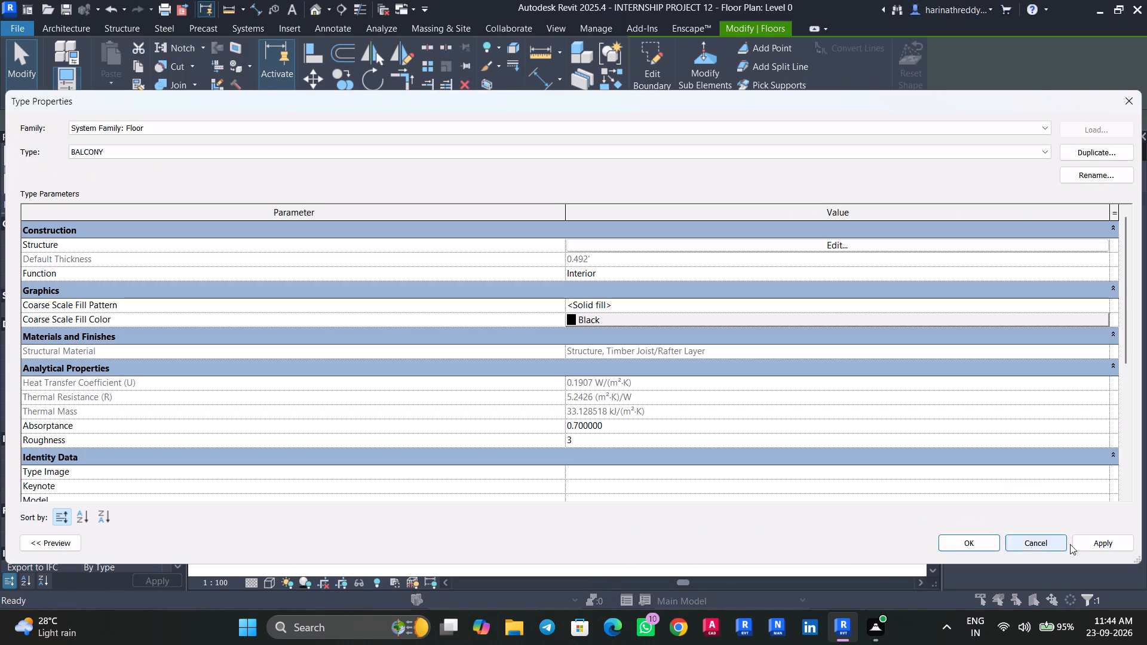
pyautogui.click(1078, 543)
pyautogui.click(967, 539)
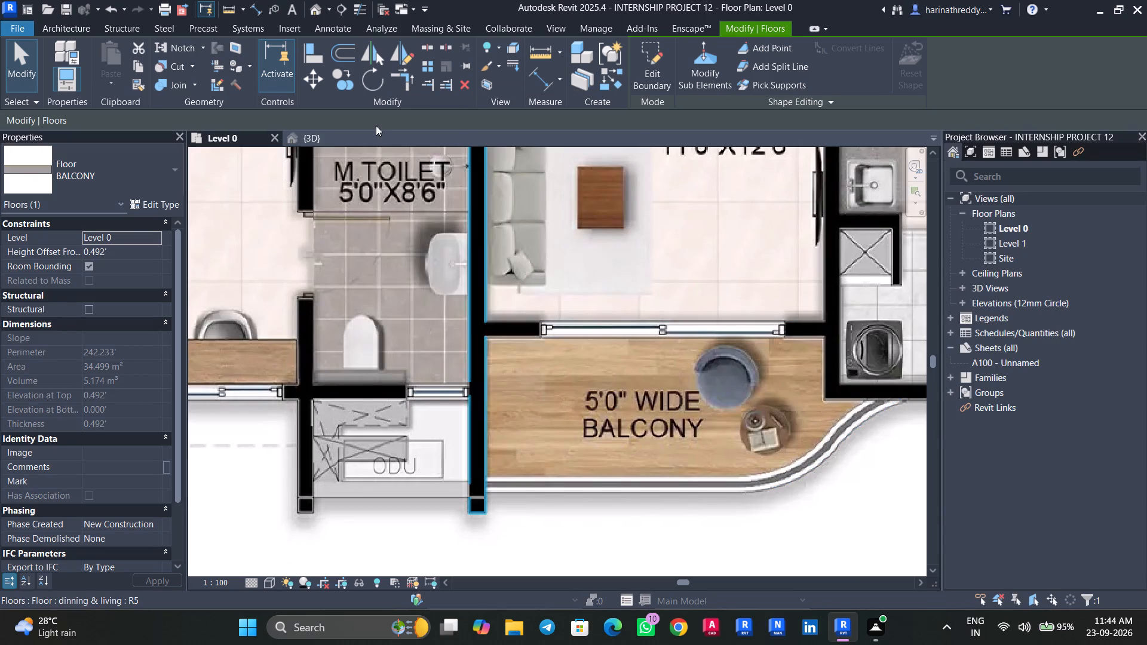
# Inspect the balcony floor finish up close in the 3D view.
pyautogui.click(314, 130)
pyautogui.click(317, 139)
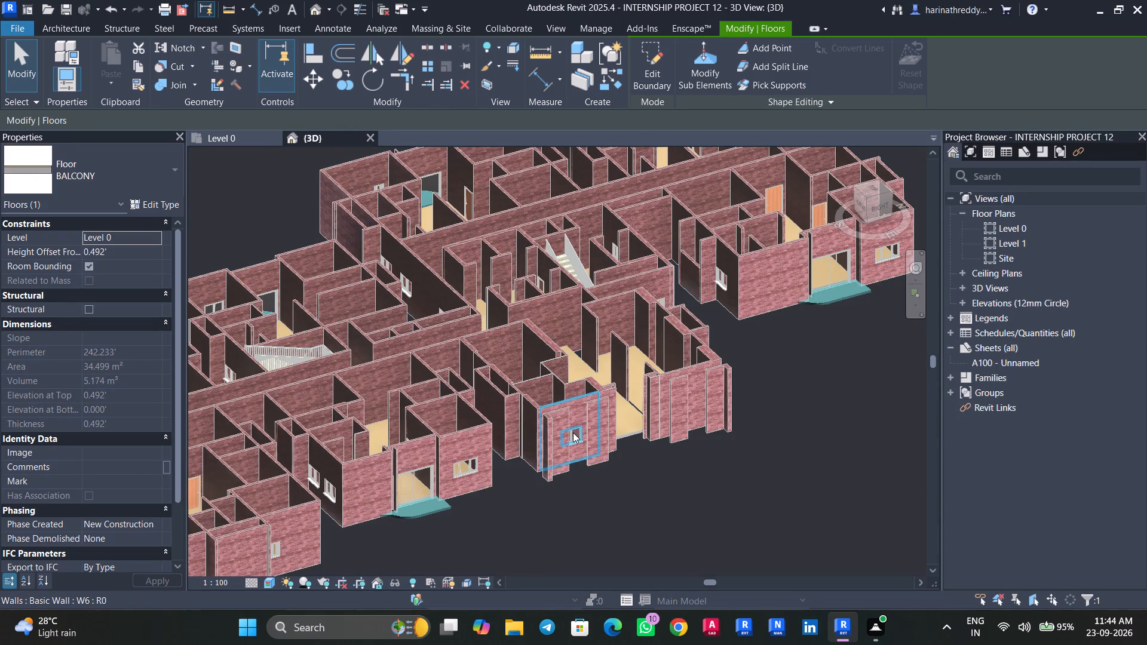
pyautogui.scroll(2, 450, 533)
pyautogui.scroll(-1, 450, 533)
pyautogui.scroll(2, 450, 533)
pyautogui.click(385, 525)
pyautogui.scroll(1, 387, 525)
pyautogui.scroll(-1, 387, 525)
pyautogui.scroll(12, 387, 525)
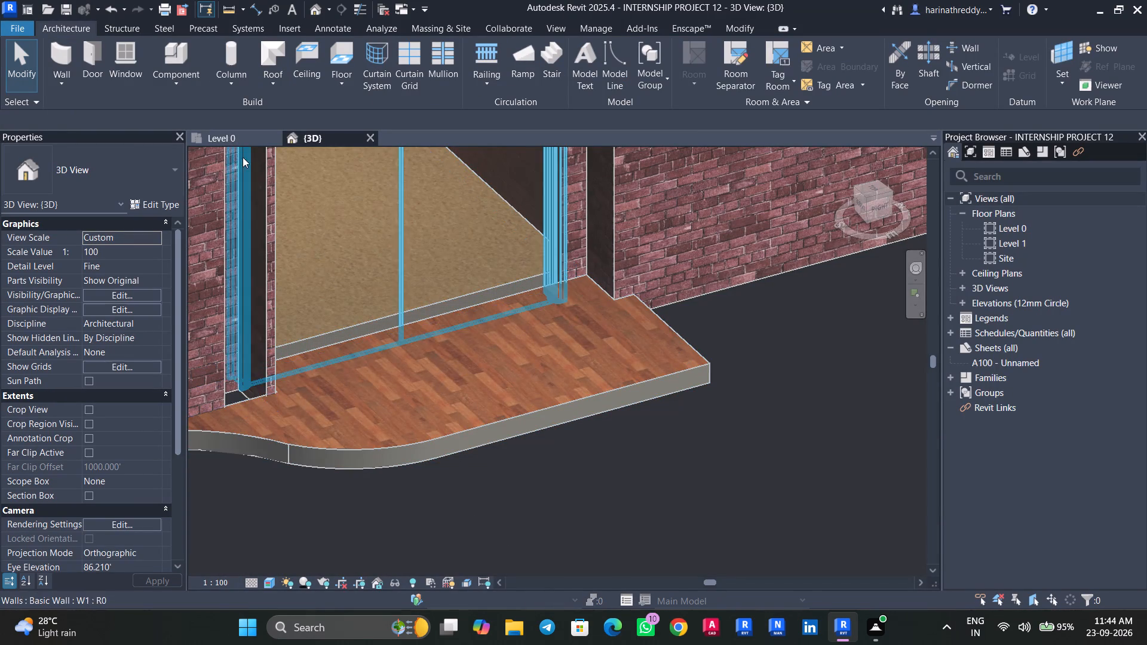
# Sketch an 1100mm railing path on the Level 0 family balcony of flat 4, about 3 ft along its kitchen side and 7.75 ft along its front.
pyautogui.click(238, 138)
pyautogui.scroll(-4, 483, 450)
pyautogui.moveTo(586, 556); pyautogui.dragTo(757, 474, button='middle')
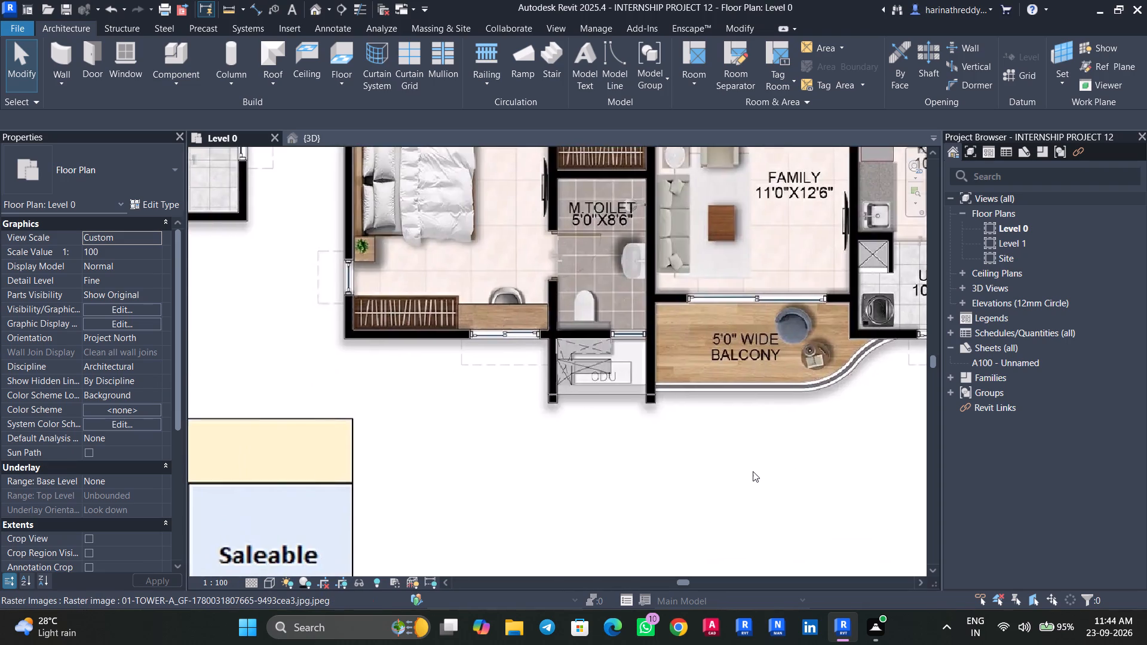
pyautogui.scroll(-9, 753, 471)
pyautogui.scroll(7, 500, 413)
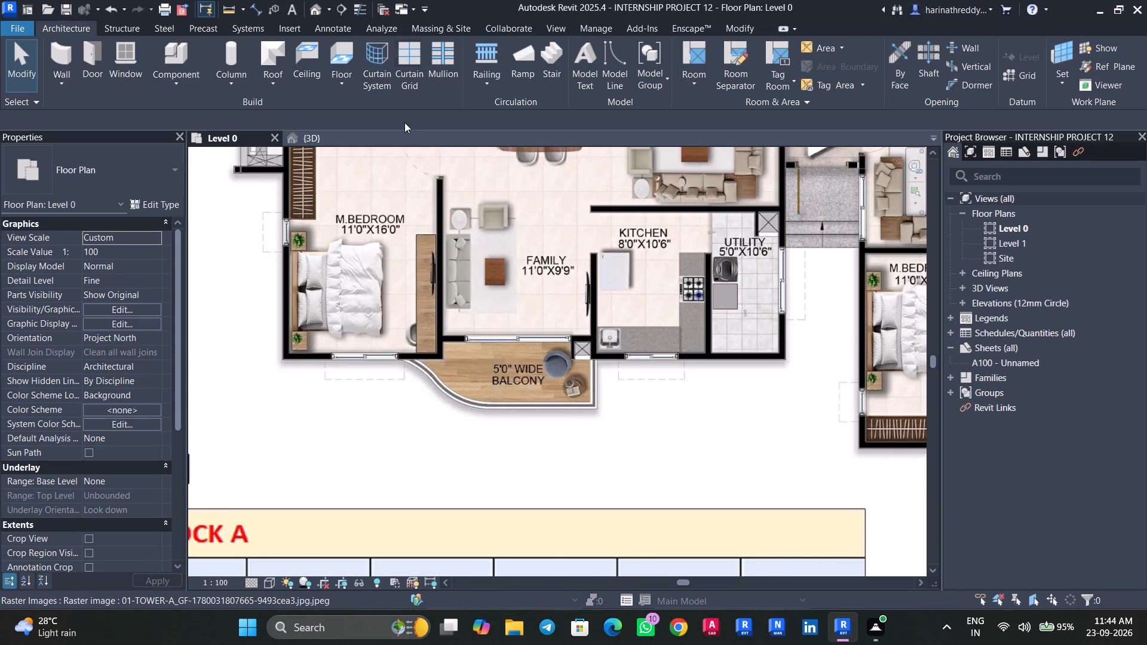
pyautogui.click(485, 79)
pyautogui.click(500, 106)
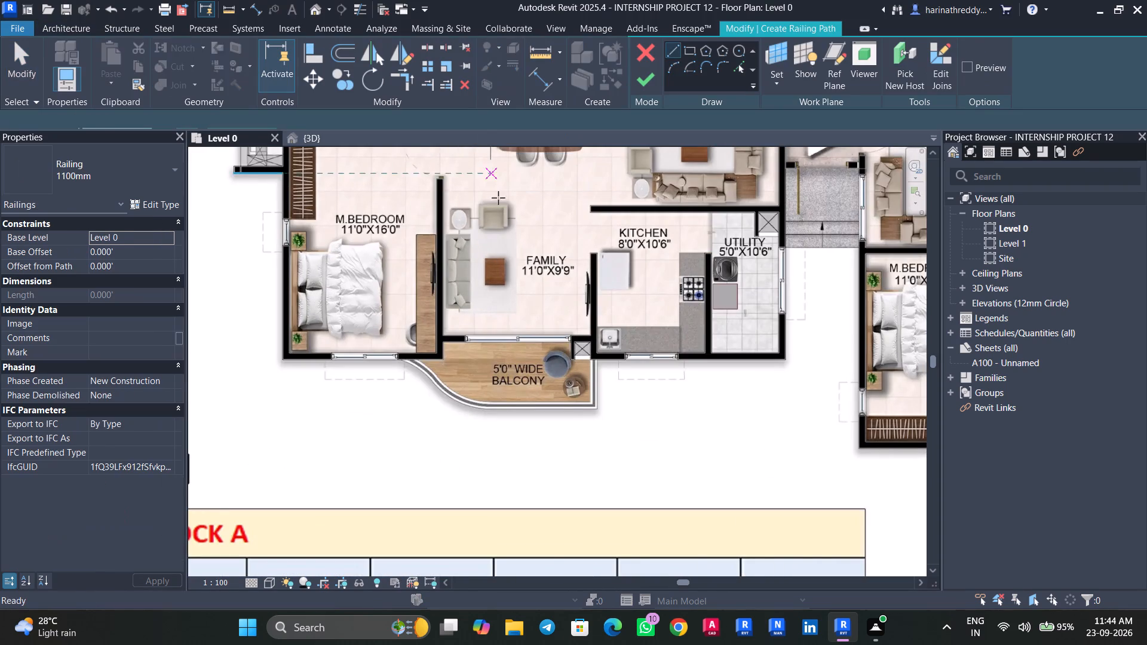
pyautogui.scroll(4, 591, 370)
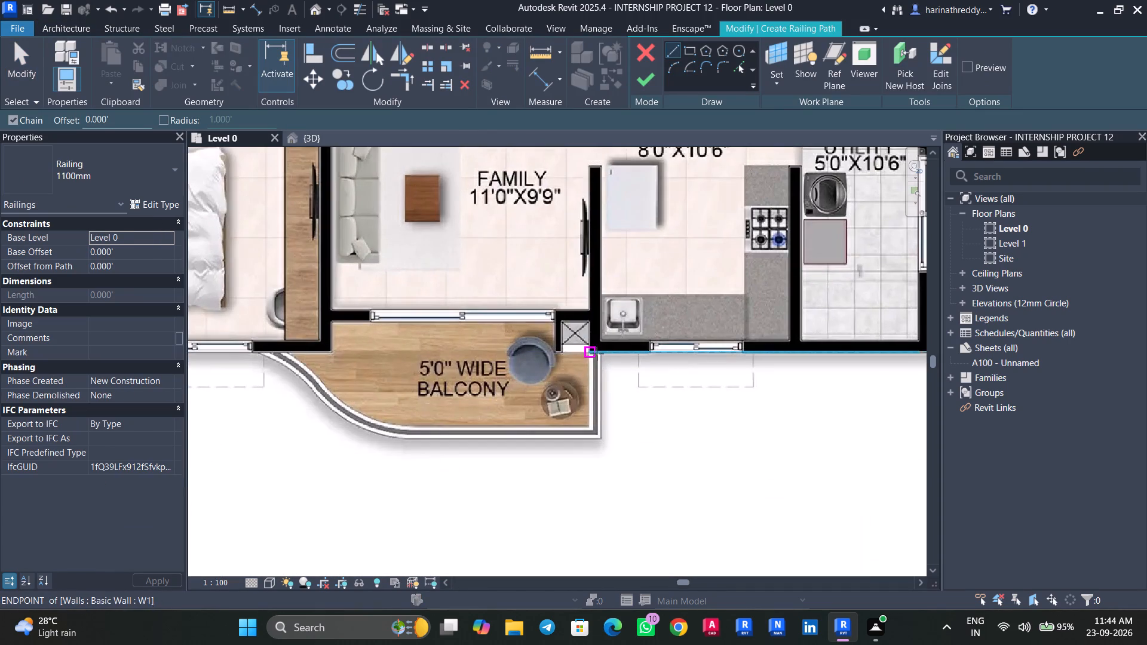
pyautogui.scroll(4, 599, 354)
pyautogui.click(593, 351)
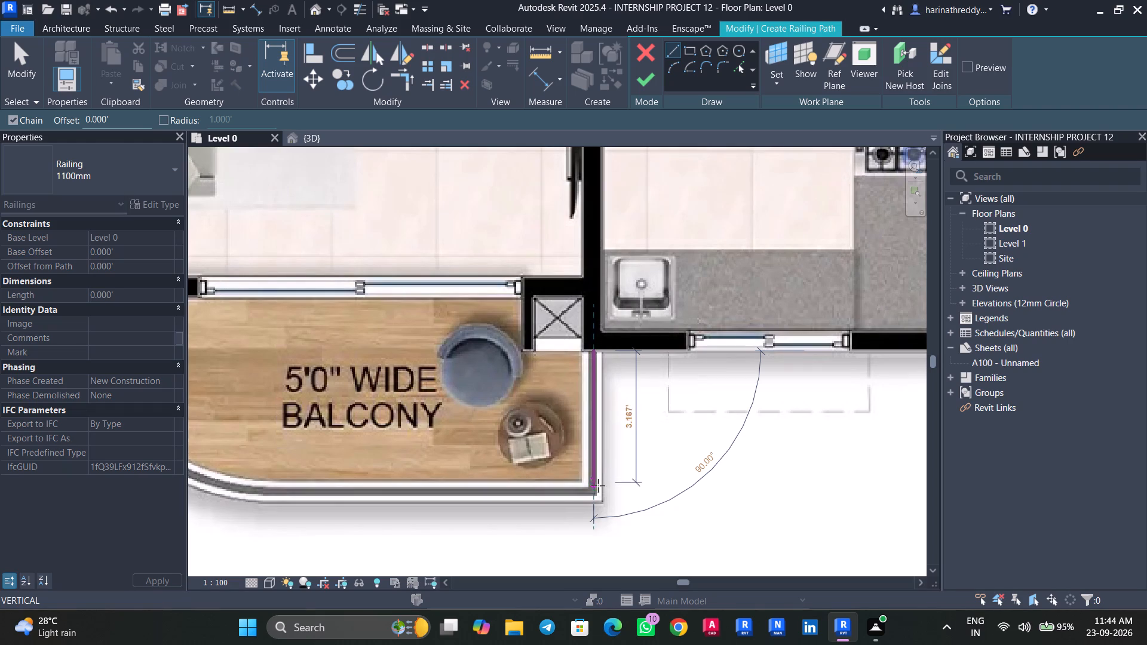
pyautogui.click(593, 490)
pyautogui.moveTo(576, 486); pyautogui.dragTo(772, 475, button='middle')
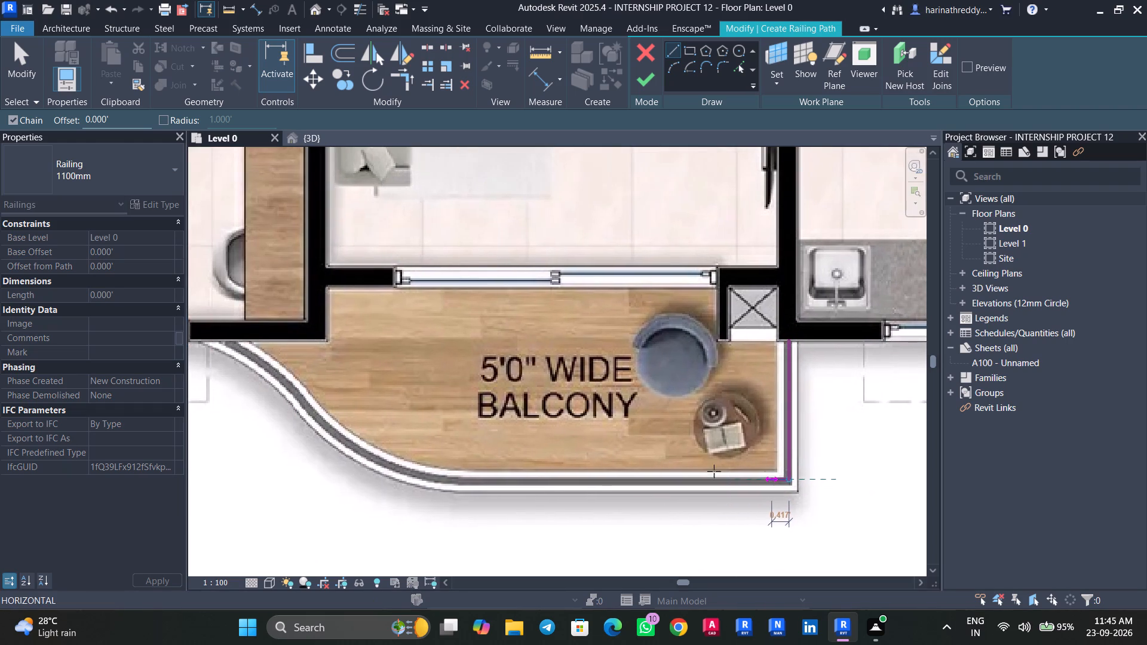
pyautogui.click(467, 483)
pyautogui.press('Escape')
pyautogui.press('Escape')
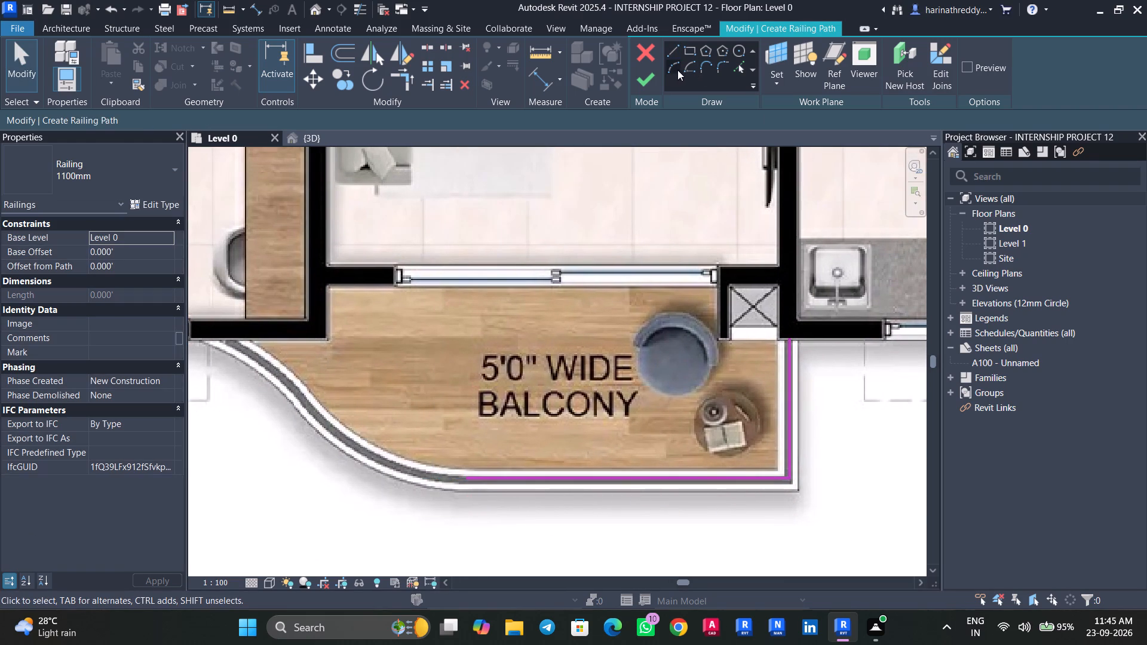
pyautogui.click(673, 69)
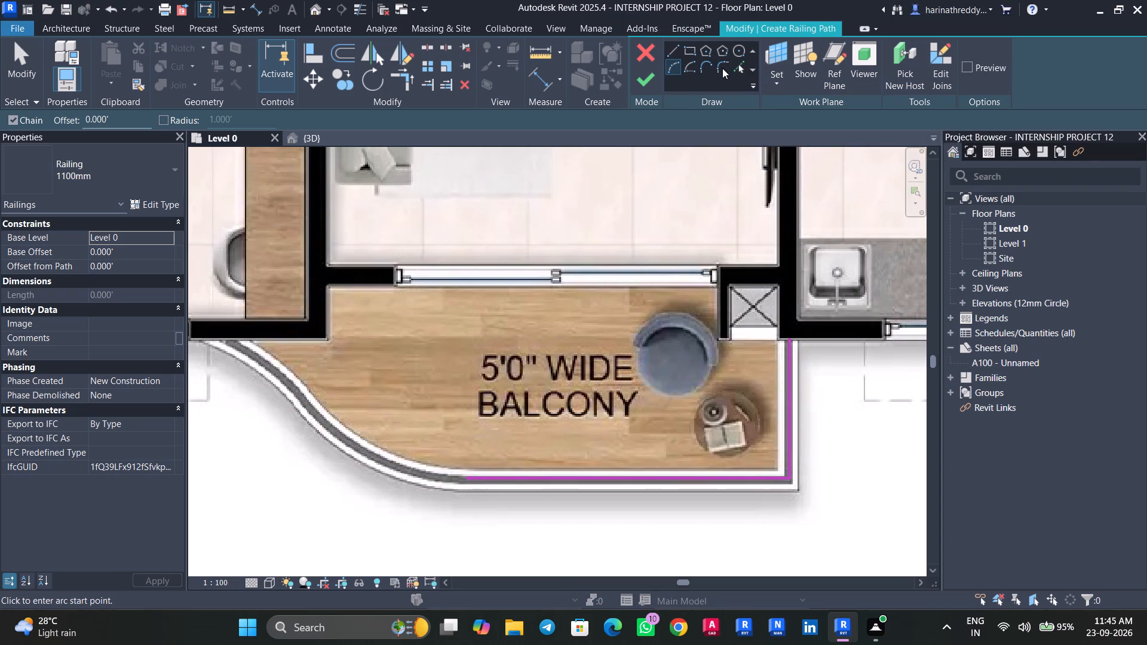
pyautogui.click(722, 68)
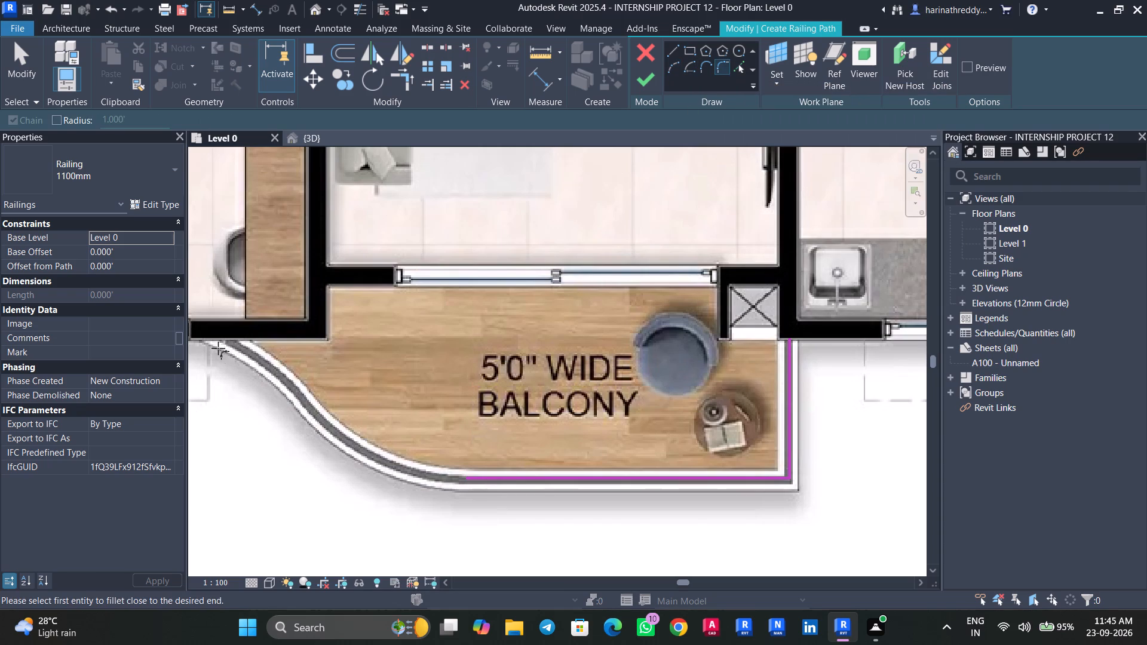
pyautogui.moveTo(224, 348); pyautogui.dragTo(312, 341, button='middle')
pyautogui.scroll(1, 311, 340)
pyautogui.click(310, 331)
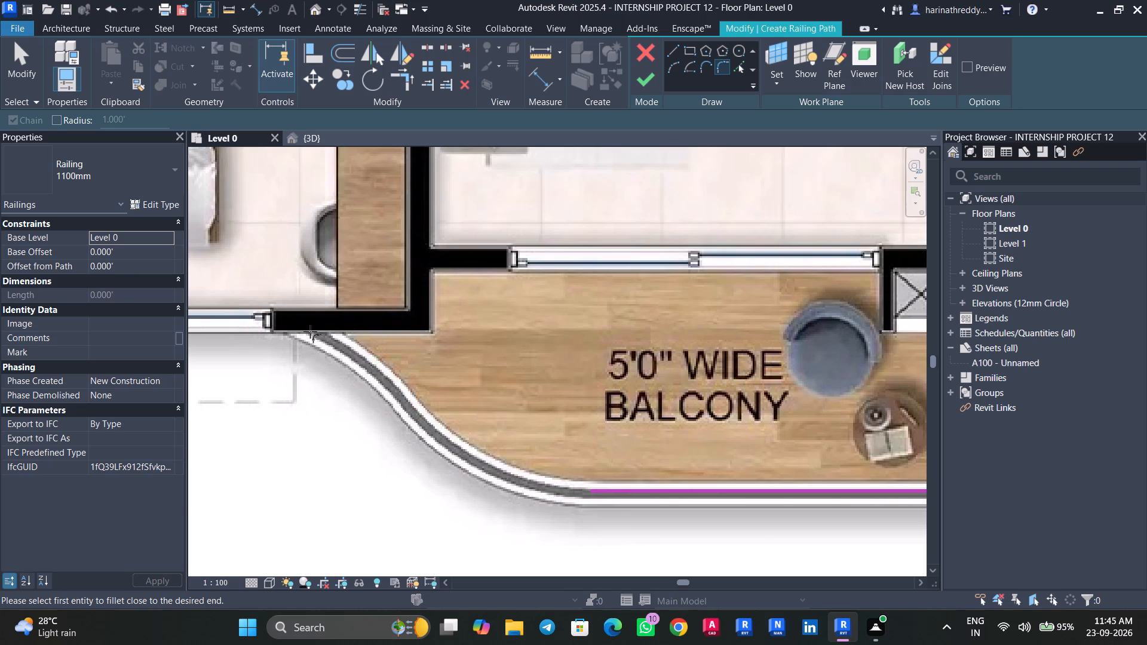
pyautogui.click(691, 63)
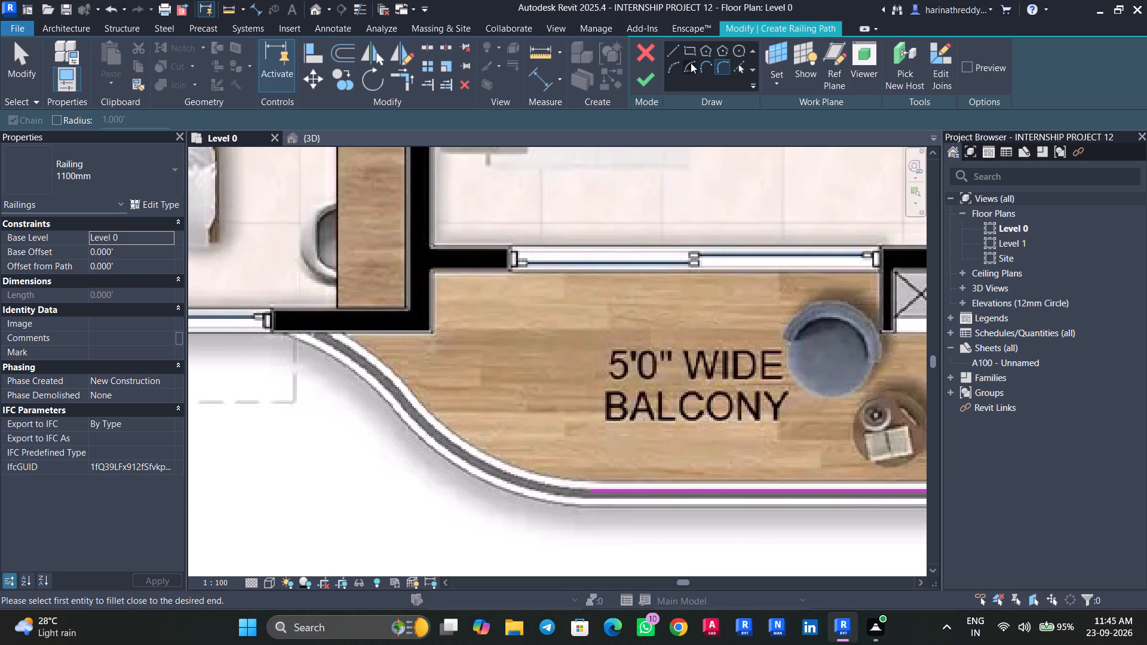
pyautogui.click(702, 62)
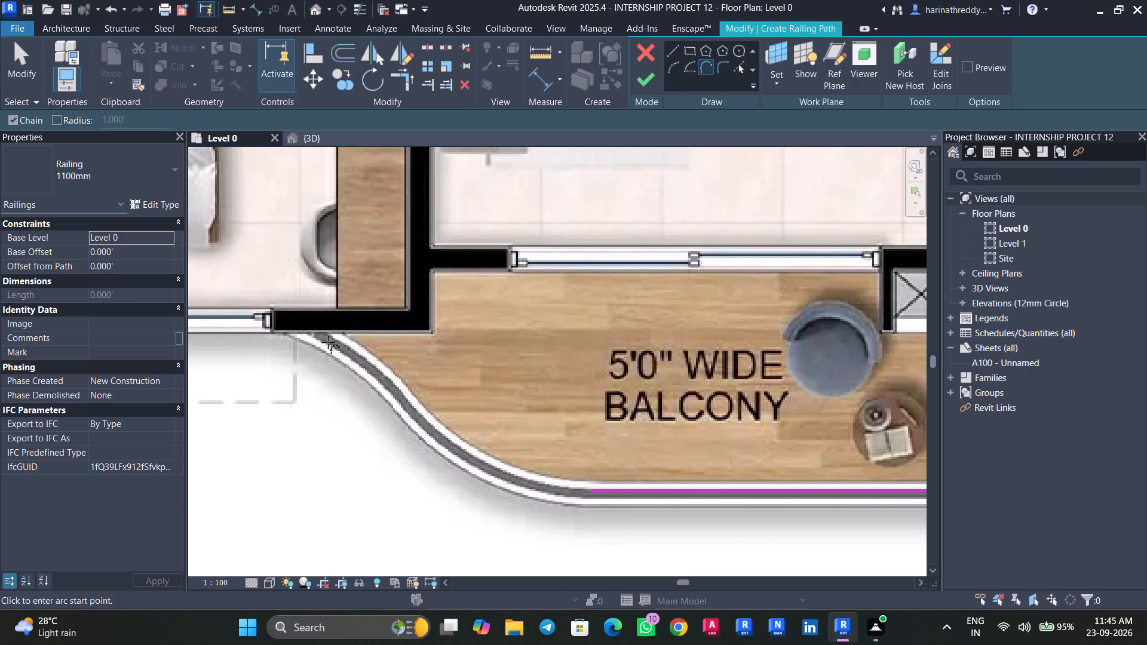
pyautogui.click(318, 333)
# Sketch a start-end-radius arc from the front railing segment along the balcony's first curve, up to where the curve reverses.
pyautogui.click(674, 65)
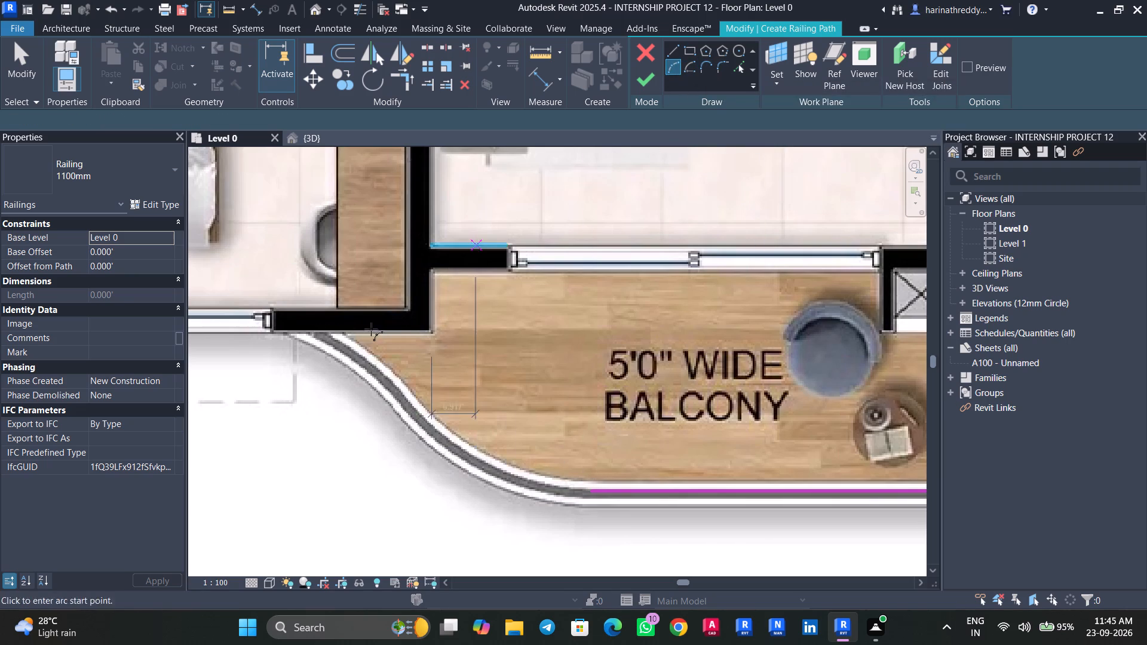
pyautogui.click(592, 490)
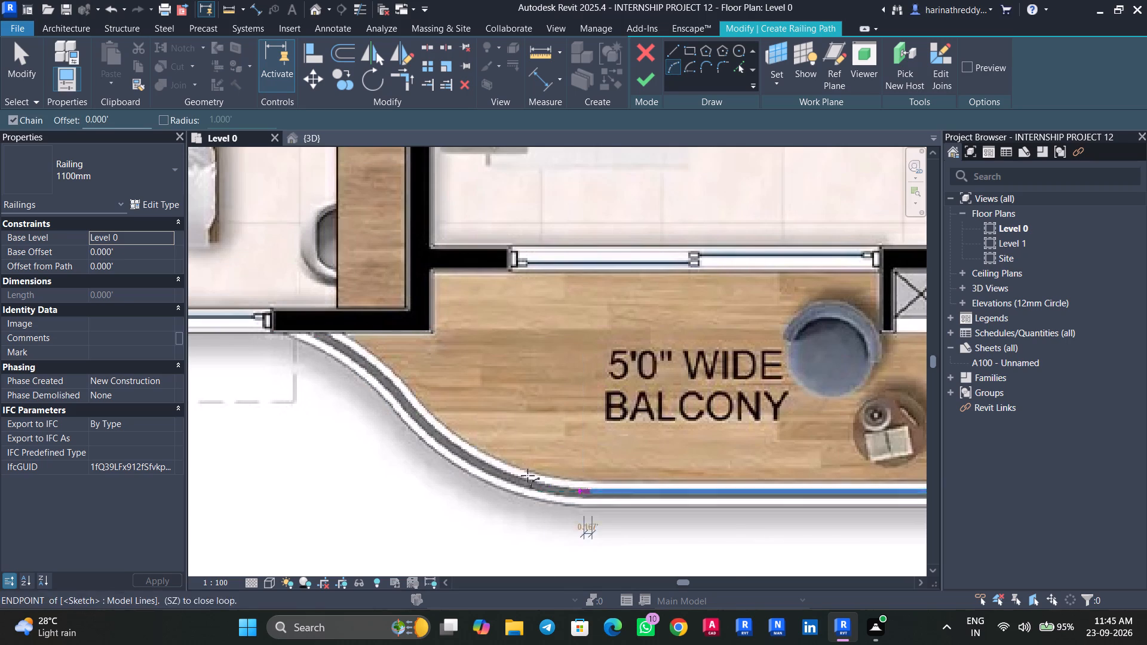
pyautogui.click(427, 426)
pyautogui.click(468, 457)
pyautogui.press('Escape')
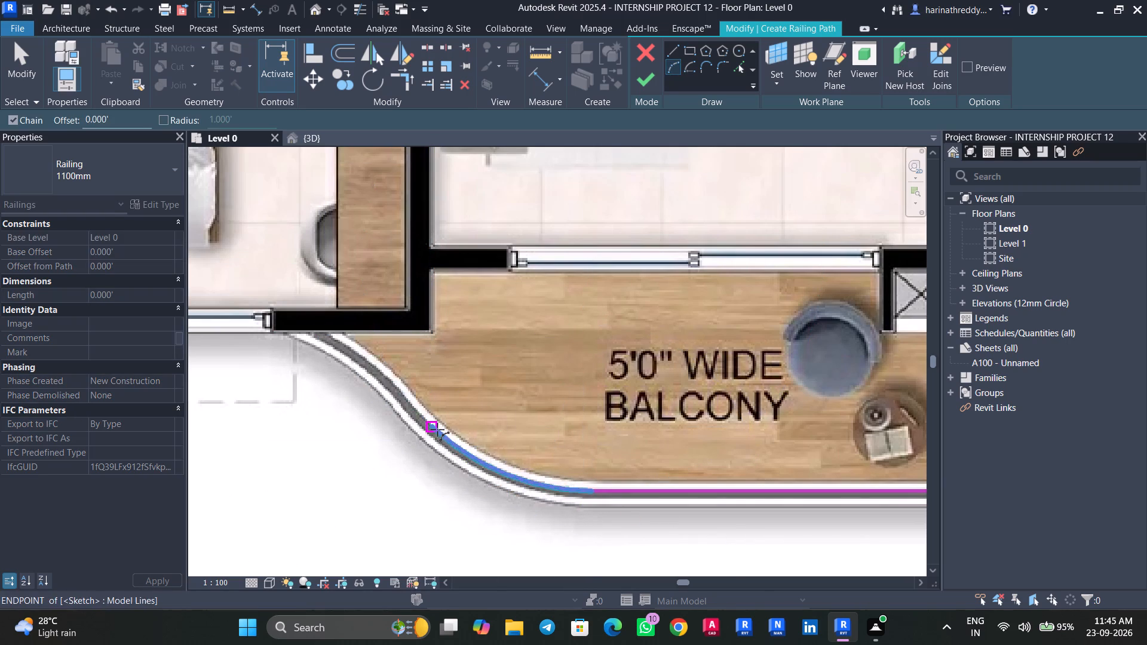
# Sketch a second start-end-radius arc from the curve's reversal point to the master bedroom wall along the balcony edge.
pyautogui.click(431, 424)
pyautogui.click(321, 332)
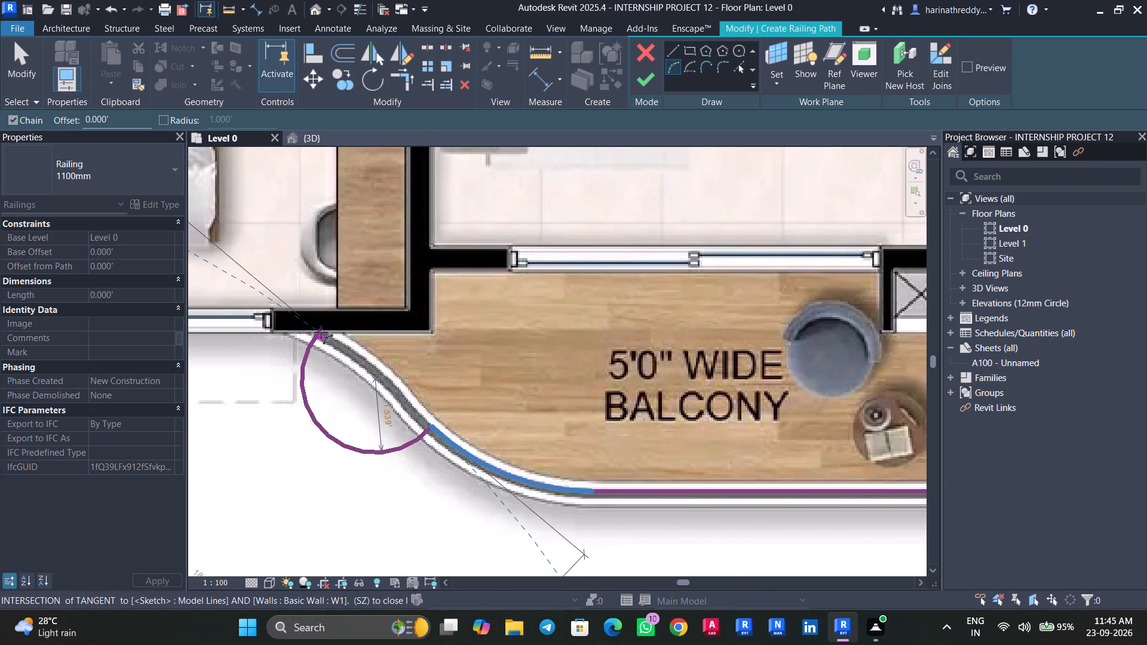
pyautogui.click(346, 346)
pyautogui.press('Escape')
pyautogui.press('Escape')
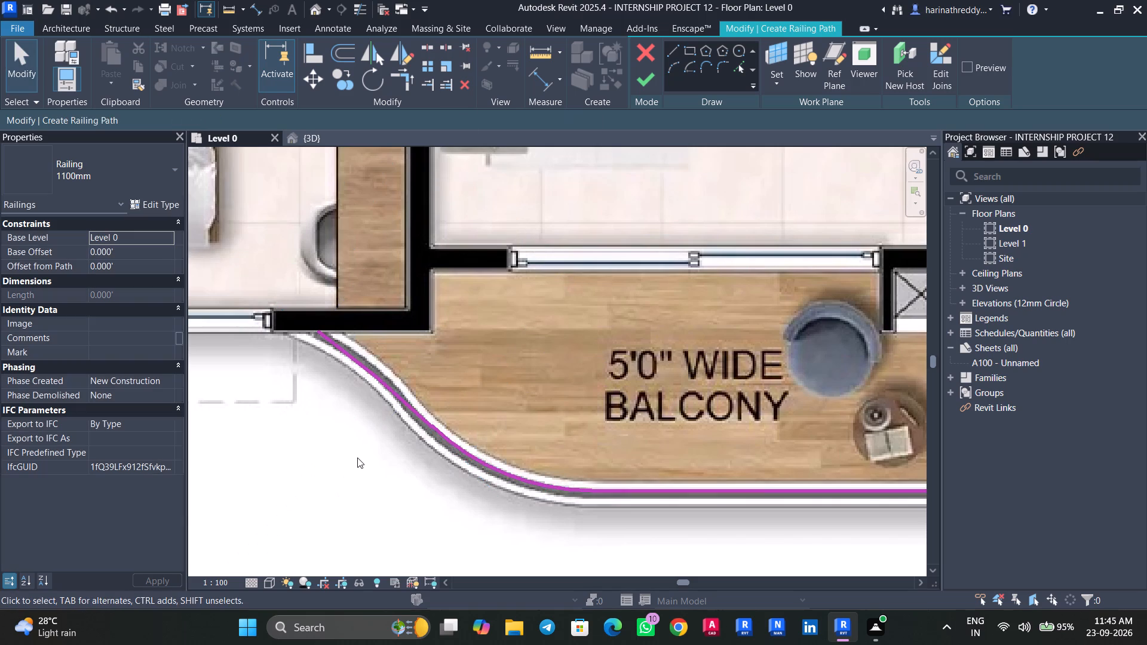
# Change the railing type to Glass_Panel-Bottom_Fill, set its base offset to 150 mm, and finish the railing path.
pyautogui.scroll(-6, 360, 457)
pyautogui.moveTo(350, 472); pyautogui.dragTo(390, 453, button='middle')
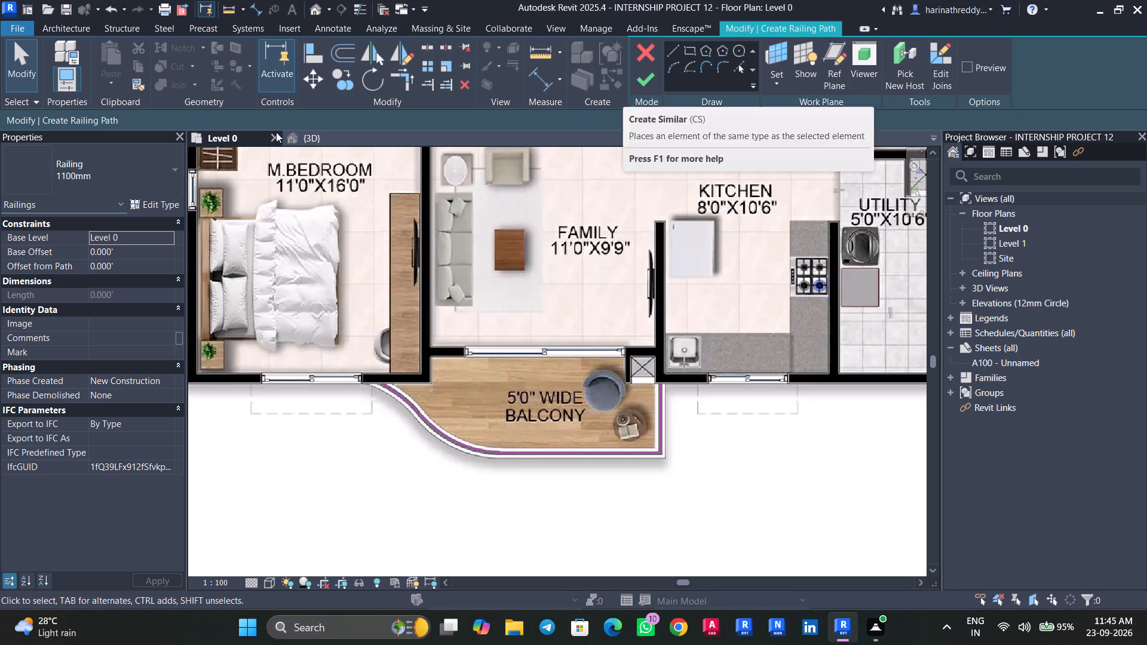
pyautogui.click(58, 170)
pyautogui.click(59, 294)
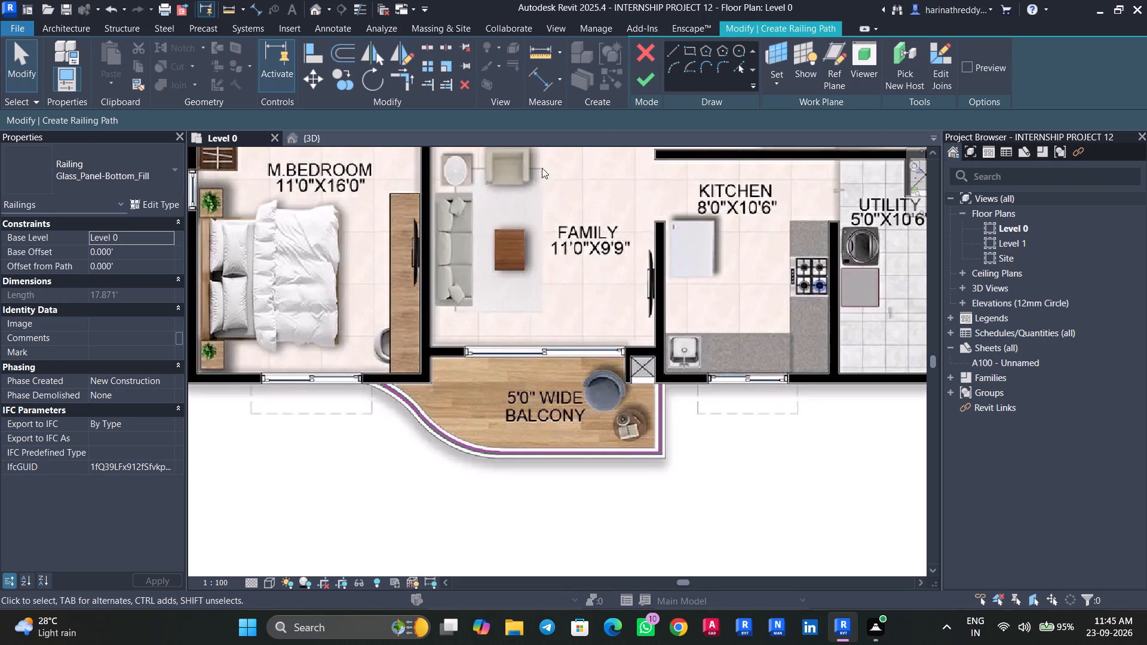
pyautogui.click(124, 252)
pyautogui.write('150MM')
pyautogui.press('Return')
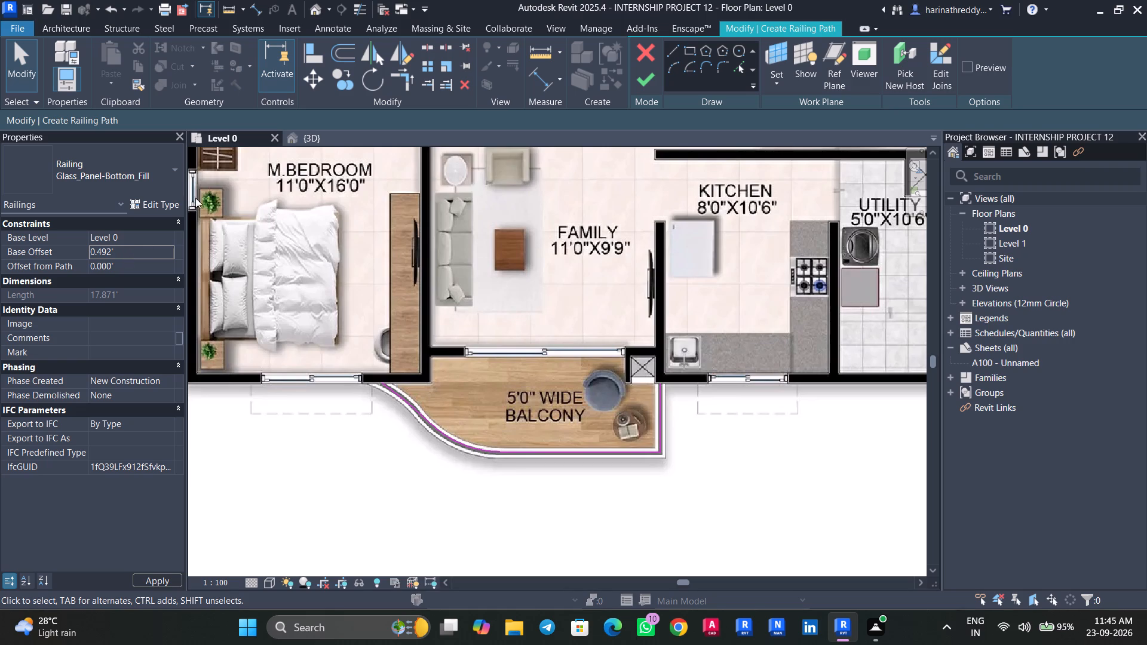
pyautogui.scroll(-4, 652, 420)
pyautogui.moveTo(724, 437); pyautogui.dragTo(517, 368, button='middle')
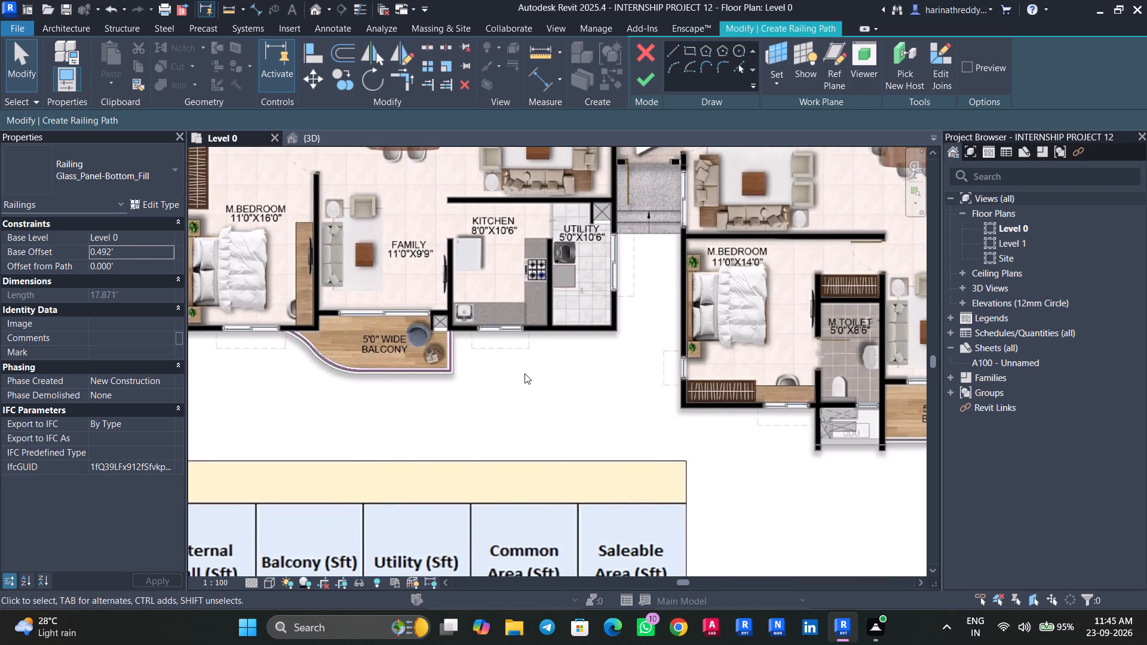
pyautogui.moveTo(678, 404); pyautogui.dragTo(306, 329, button='middle')
pyautogui.scroll(5, 694, 391)
pyautogui.moveTo(554, 394); pyautogui.dragTo(641, 475, button='middle')
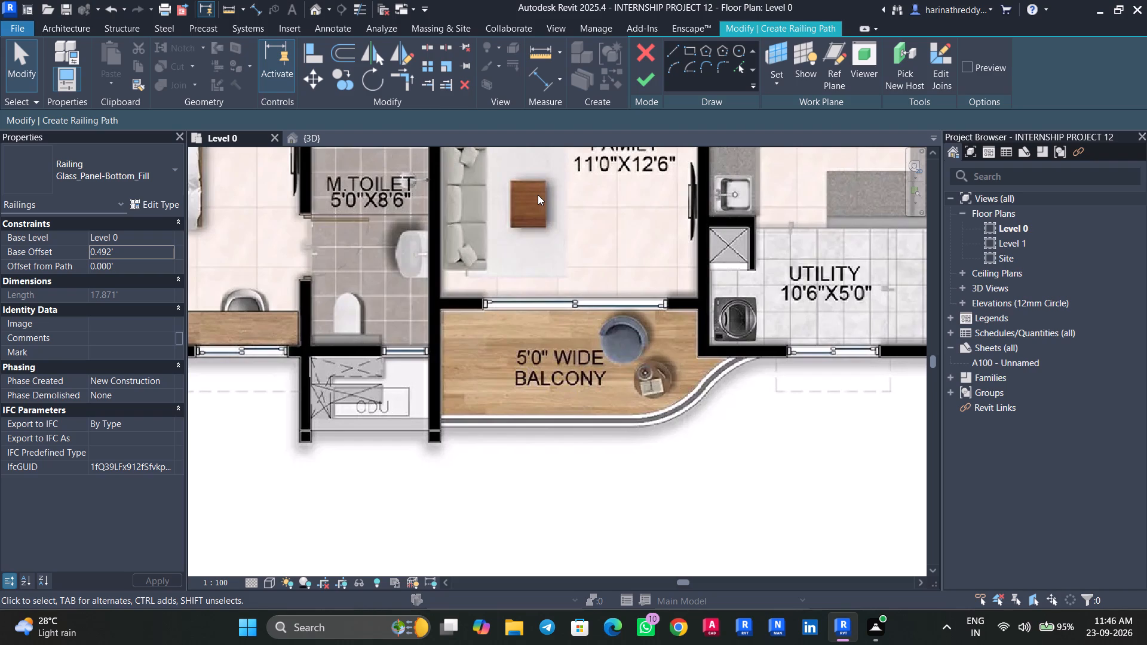
pyautogui.click(645, 78)
# Inspect the new glass balcony railing up close in the 3D view.
pyautogui.scroll(-4, 639, 337)
pyautogui.moveTo(649, 350); pyautogui.dragTo(787, 346, button='middle')
pyautogui.moveTo(529, 349); pyautogui.dragTo(784, 410, button='middle')
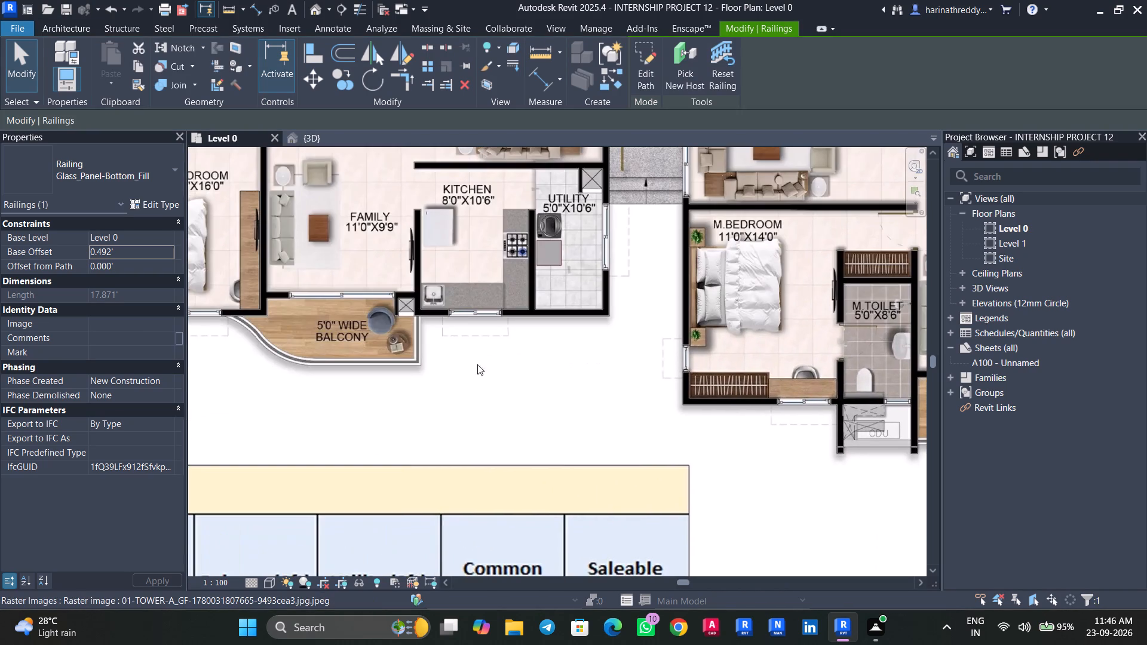
pyautogui.click(312, 140)
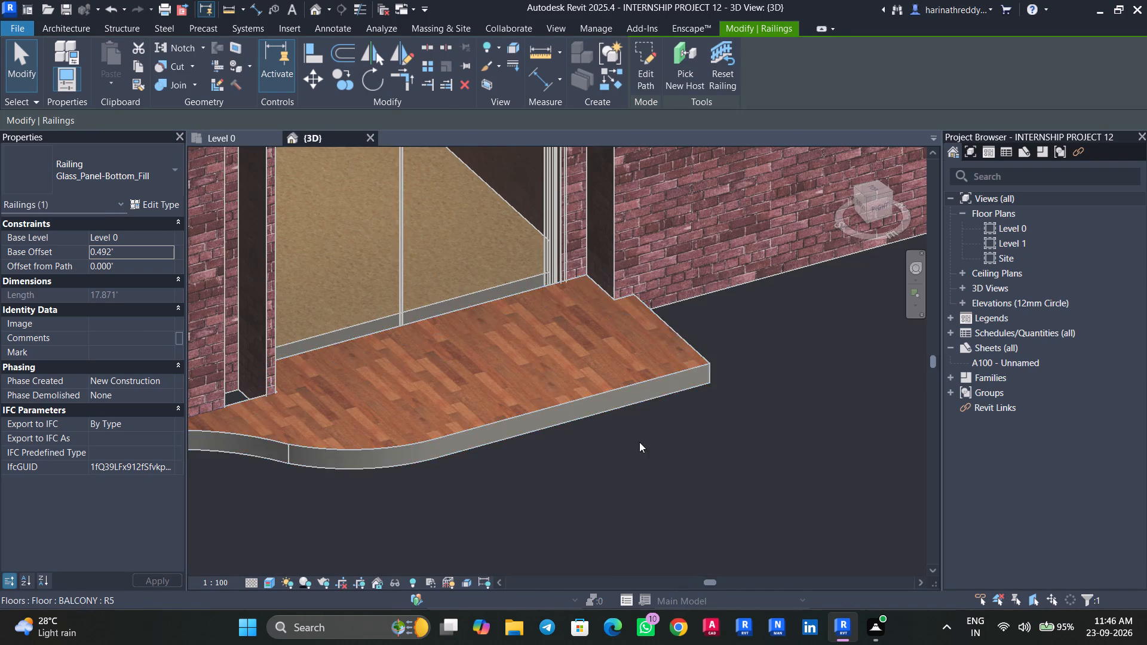
pyautogui.scroll(-17, 634, 437)
pyautogui.moveTo(645, 471); pyautogui.dragTo(729, 419, button='middle')
pyautogui.keyDown('shift'); pyautogui.moveTo(635, 458); pyautogui.dragTo(887, 430, button='middle'); pyautogui.keyUp('shift')
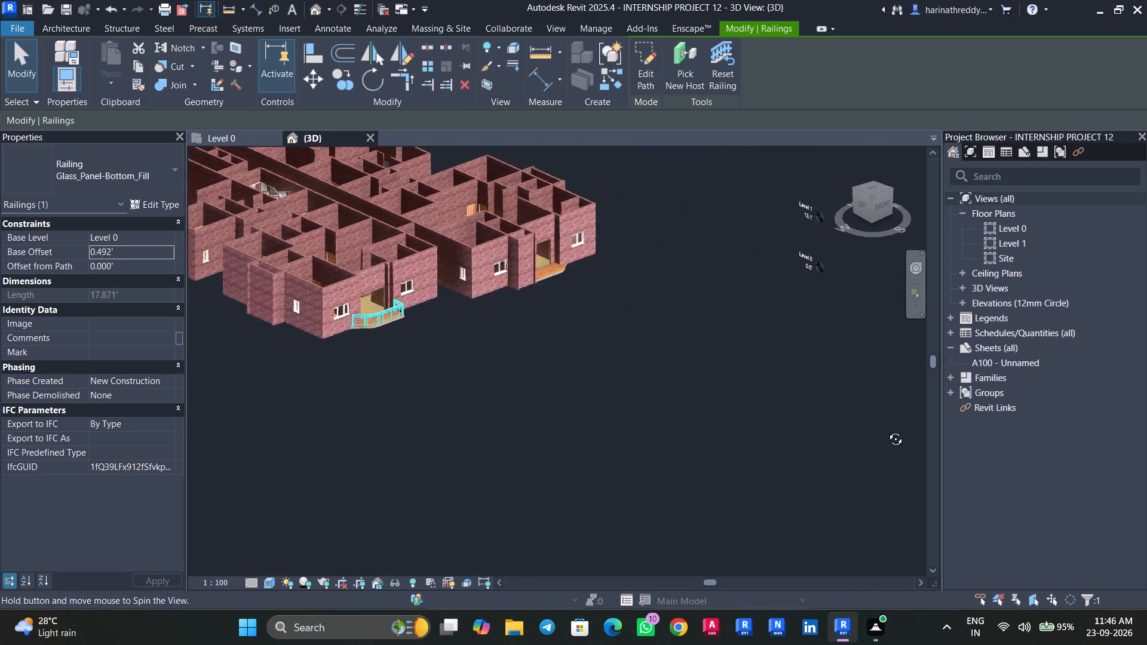
pyautogui.keyDown('shift'); pyautogui.moveTo(887, 430); pyautogui.dragTo(884, 416, button='middle'); pyautogui.keyUp('shift')
pyautogui.scroll(7, 342, 335)
pyautogui.press('Escape')
pyautogui.scroll(5, 427, 314)
pyautogui.moveTo(427, 314); pyautogui.dragTo(415, 430, button='middle')
pyautogui.scroll(1, 415, 430)
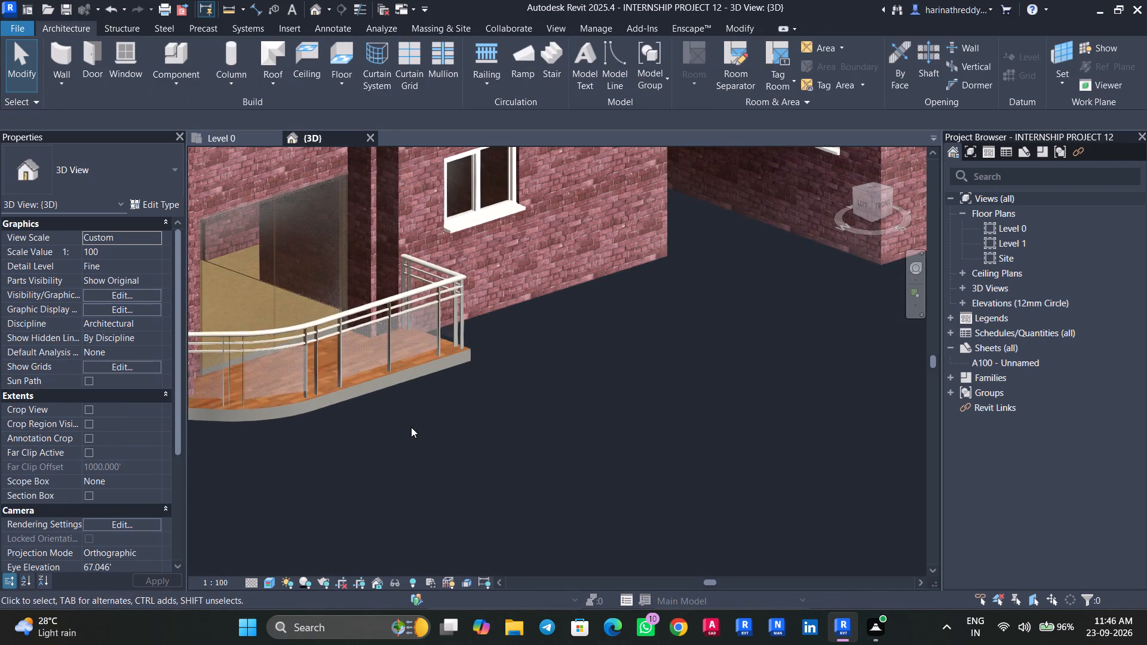
# Edit the glass railing's path and add a straight Level 0 segment along the front of the family balcony beside the M.Toilet and ODU.
pyautogui.click(329, 337)
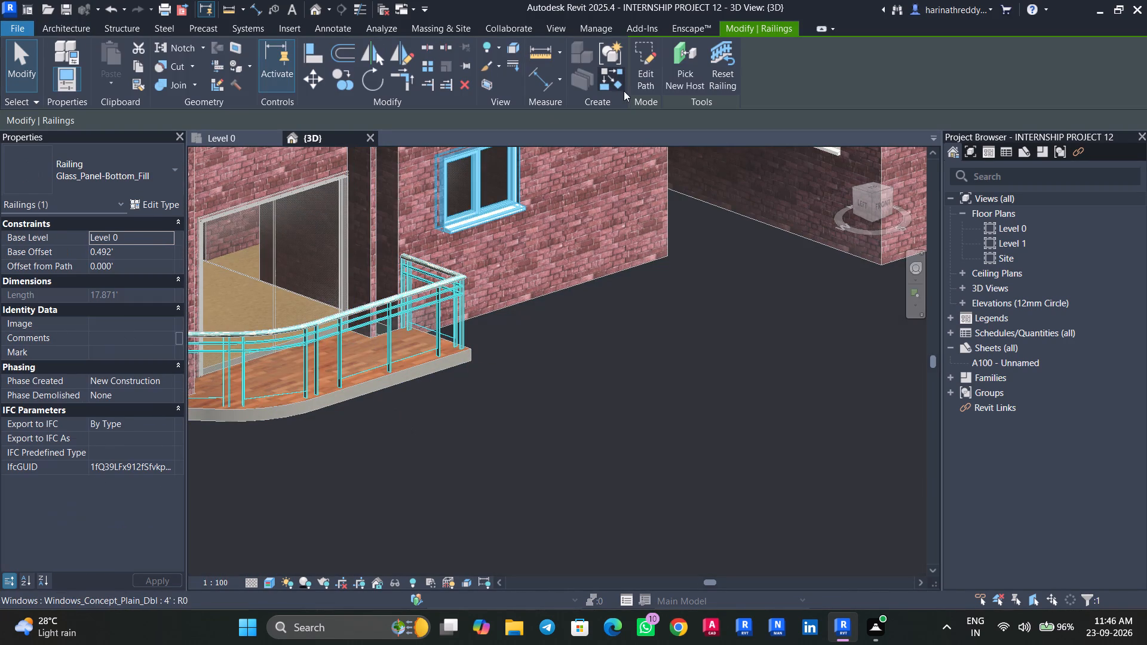
pyautogui.click(650, 80)
pyautogui.click(235, 139)
pyautogui.scroll(-3, 551, 351)
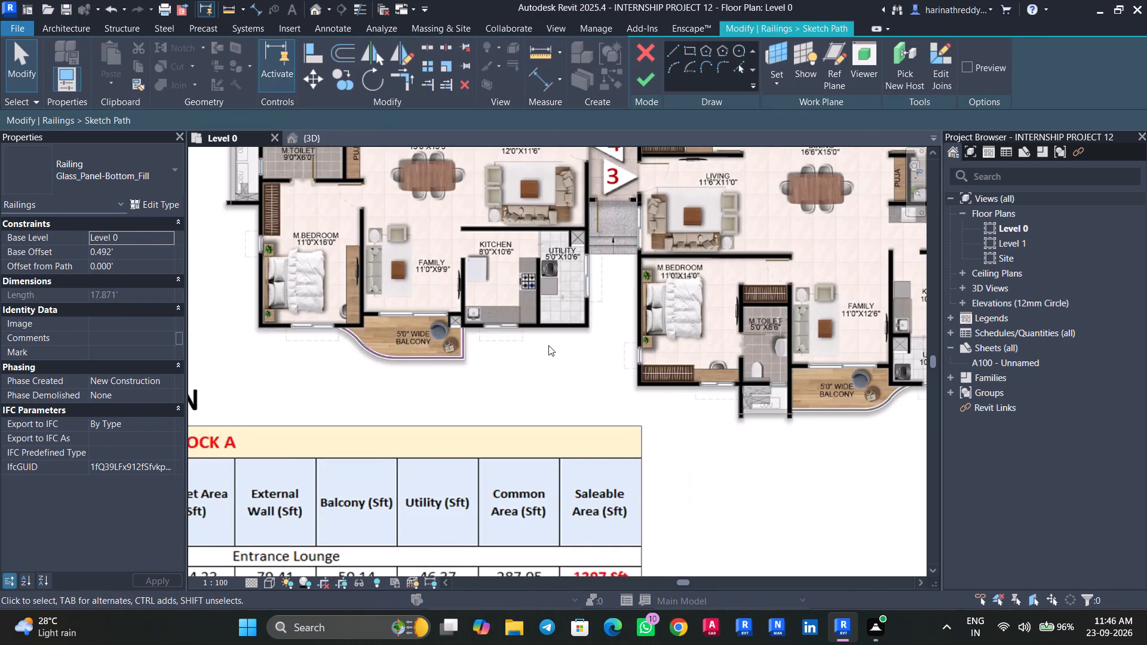
pyautogui.moveTo(590, 387); pyautogui.dragTo(349, 324, button='middle')
pyautogui.scroll(7, 611, 348)
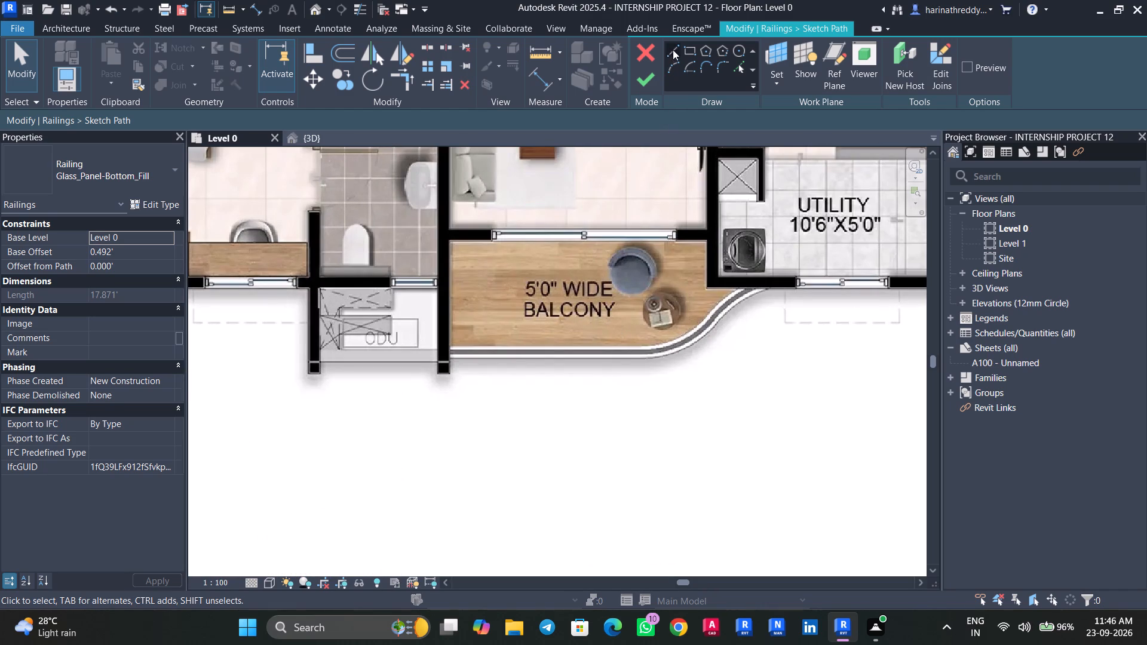
pyautogui.click(673, 50)
pyautogui.scroll(8, 457, 377)
pyautogui.click(435, 313)
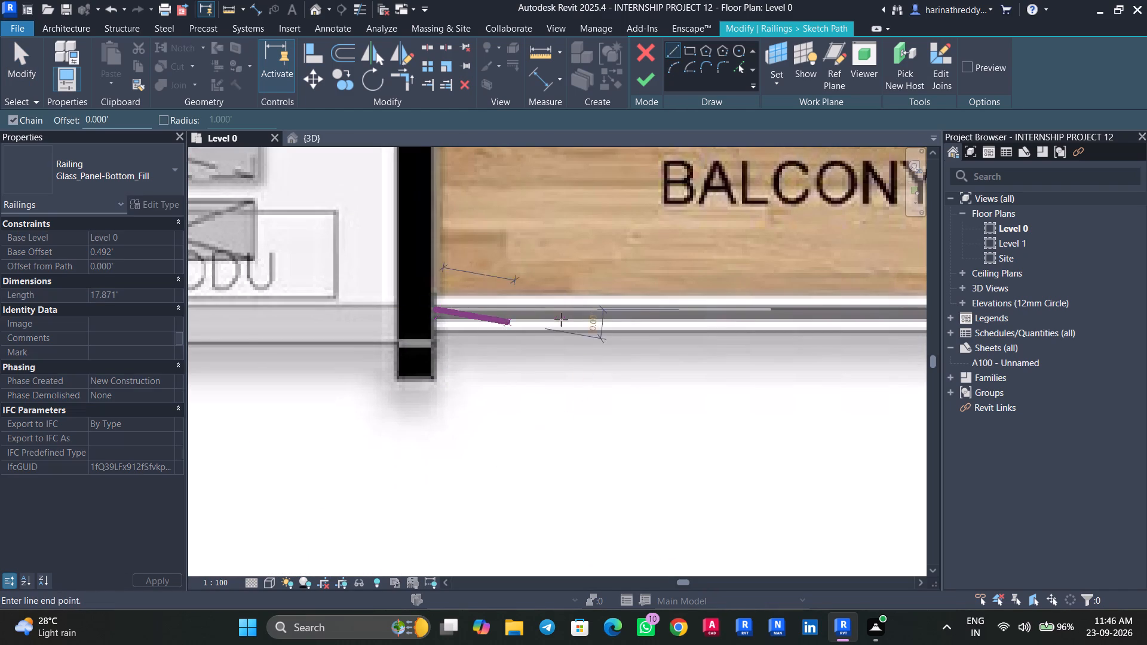
pyautogui.moveTo(590, 318); pyautogui.dragTo(302, 353, button='middle')
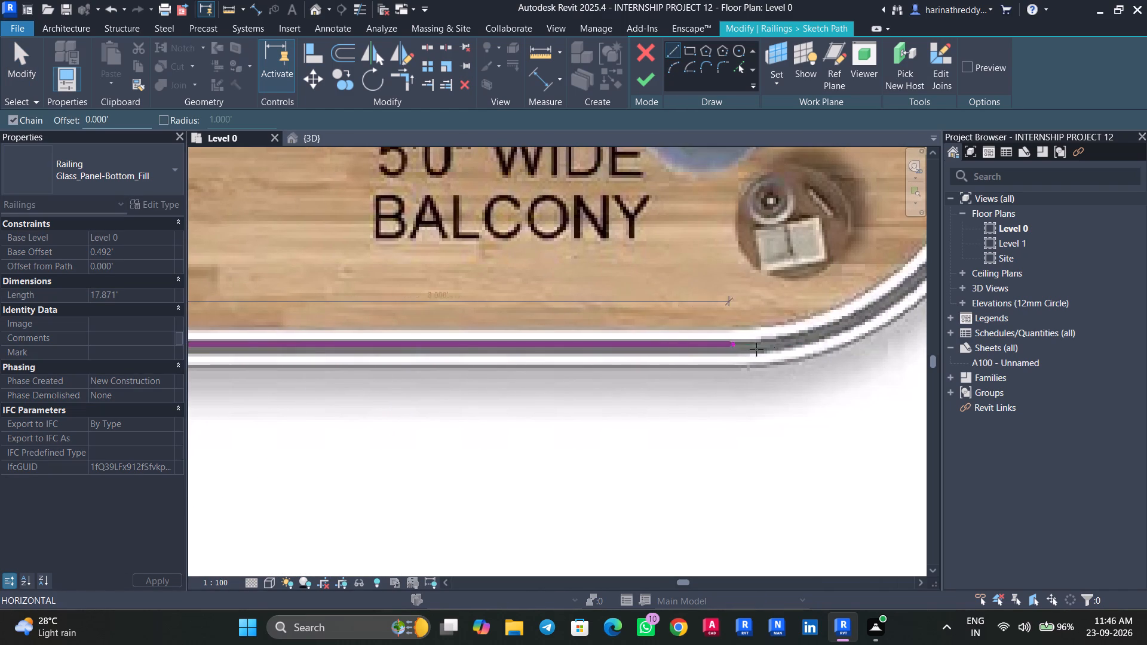
pyautogui.click(763, 345)
pyautogui.moveTo(774, 358); pyautogui.dragTo(440, 413, button='middle')
pyautogui.scroll(1, 440, 413)
pyautogui.press('Escape')
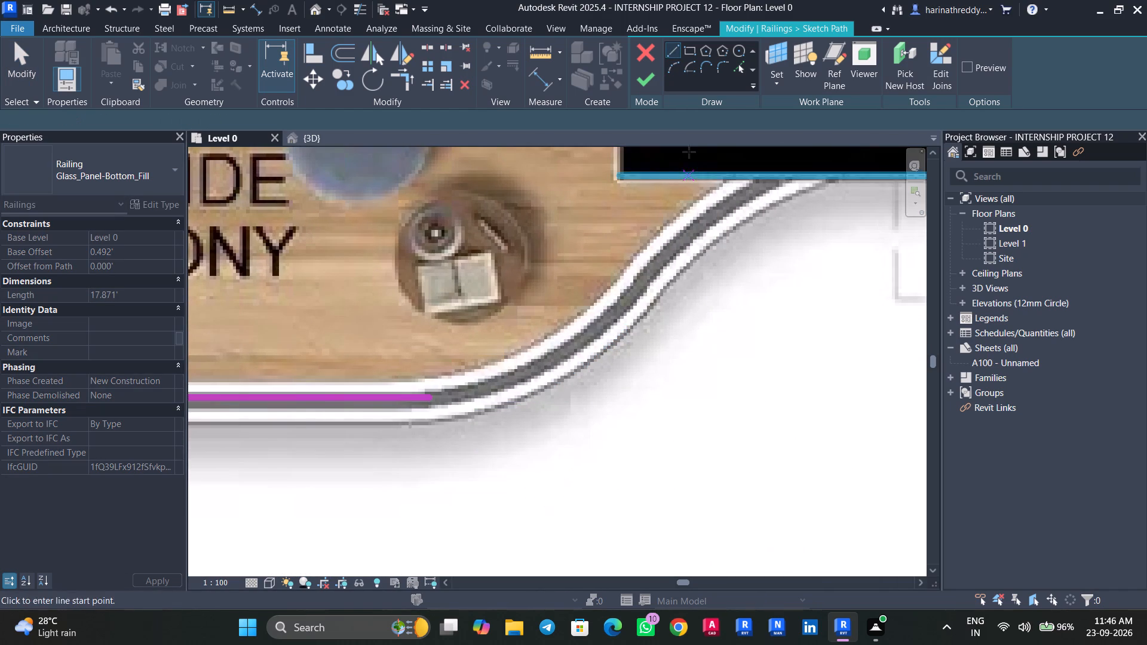
# Sketch two start-end-radius arcs from that front segment, following the balcony's reversing curve to the utility wall.
pyautogui.click(677, 62)
pyautogui.click(430, 397)
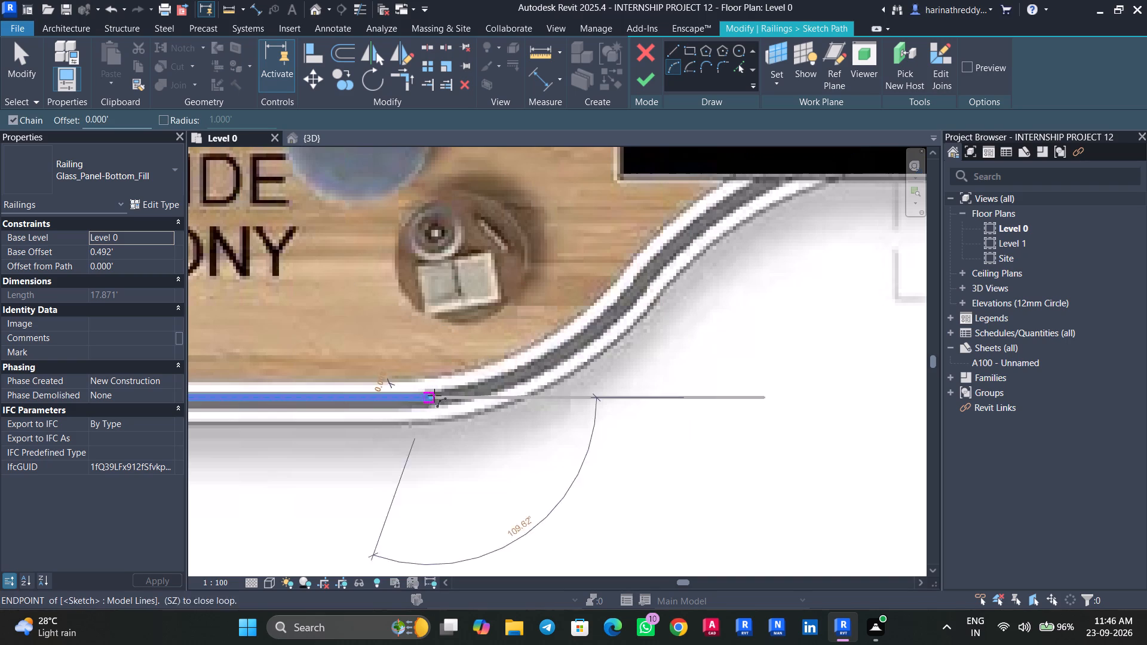
pyautogui.click(646, 281)
pyautogui.click(612, 316)
pyautogui.press('Escape')
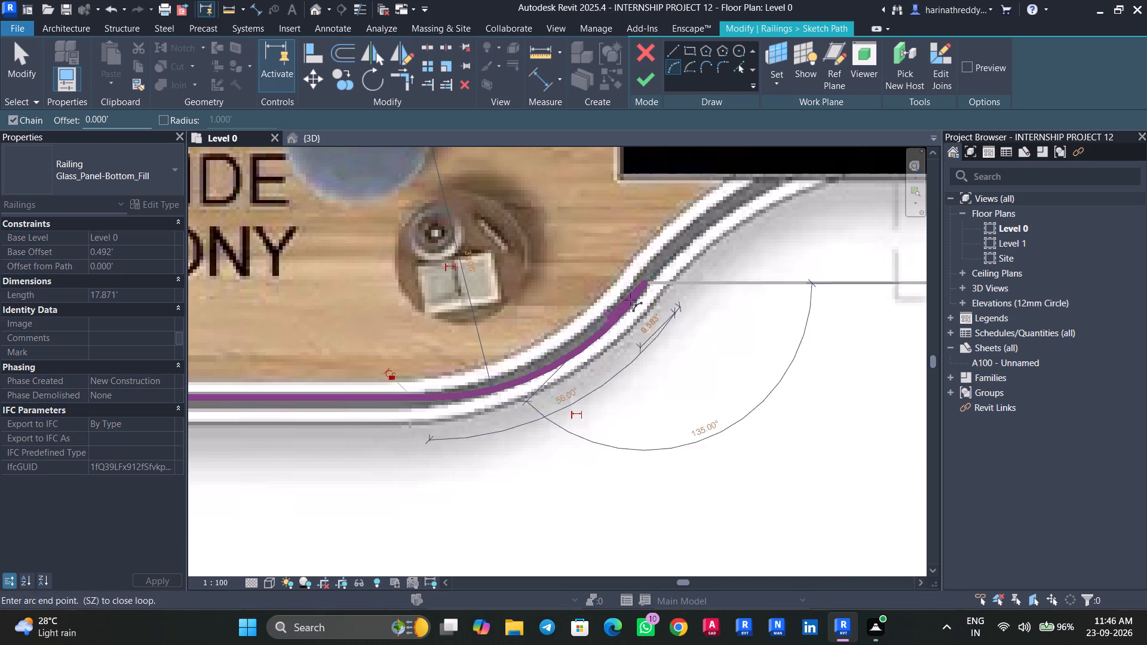
pyautogui.click(651, 279)
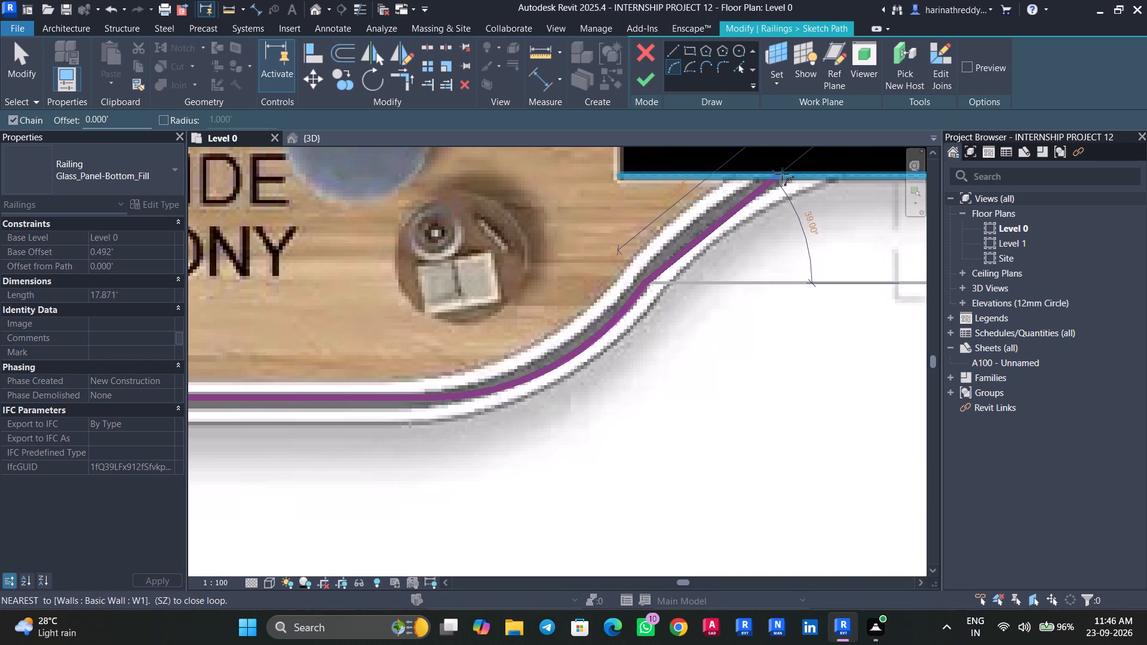
pyautogui.click(782, 174)
pyautogui.click(744, 198)
pyautogui.press('Escape')
pyautogui.scroll(-3, 756, 317)
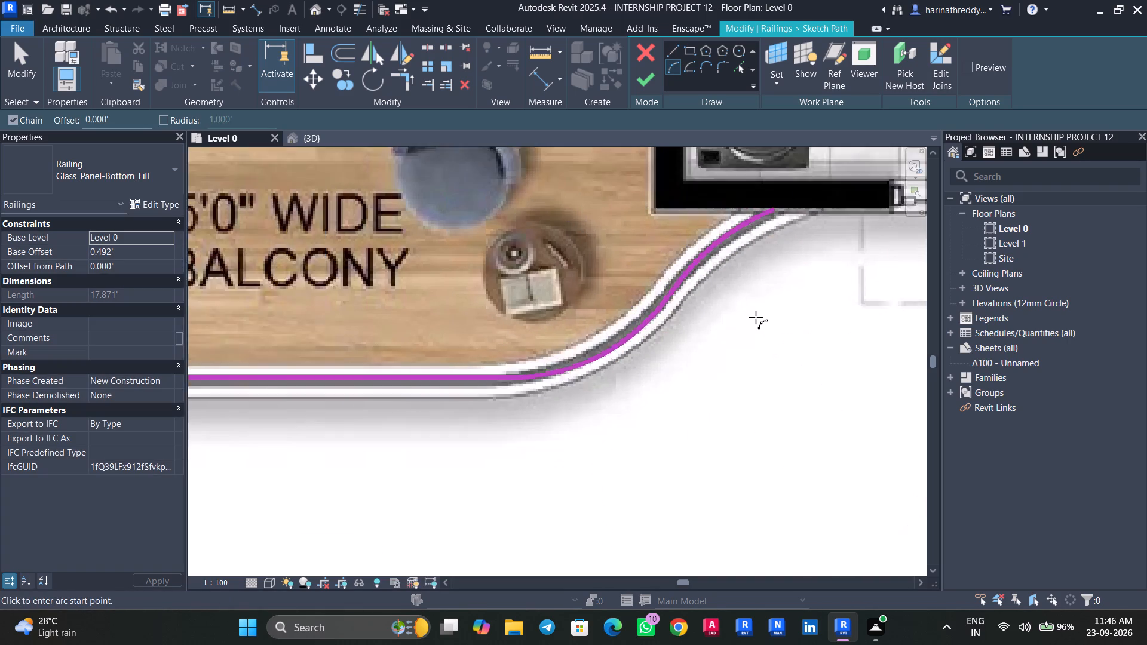
# Sketch straight railing segments on the 1297sft flat's dining balcony, about 3.33 ft from the Bedroom 01 wall, then along the front to the curve.
pyautogui.scroll(-5, 756, 317)
pyautogui.moveTo(754, 321); pyautogui.dragTo(384, 368, button='middle')
pyautogui.moveTo(621, 339); pyautogui.dragTo(553, 514, button='middle')
pyautogui.scroll(1, 646, 332)
pyautogui.moveTo(653, 328); pyautogui.dragTo(668, 526, button='middle')
pyautogui.scroll(-6, 657, 440)
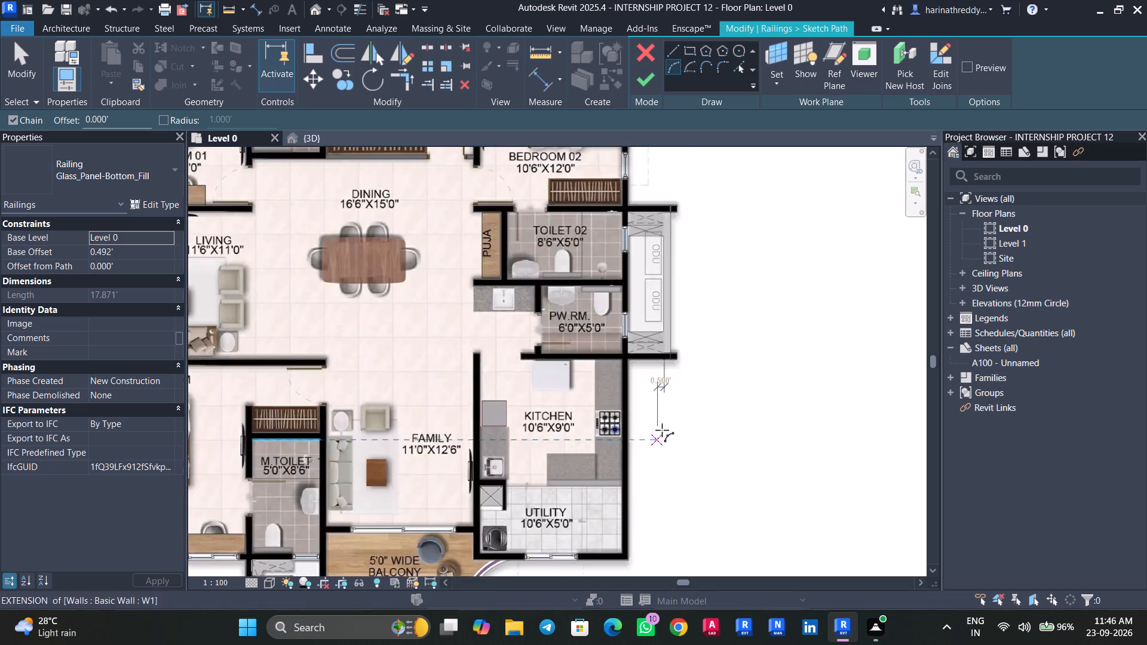
pyautogui.scroll(-4, 662, 430)
pyautogui.moveTo(700, 379); pyautogui.dragTo(734, 523, button='middle')
pyautogui.moveTo(704, 388); pyautogui.dragTo(740, 530, button='middle')
pyautogui.scroll(1, 741, 545)
pyautogui.scroll(4, 691, 177)
pyautogui.moveTo(687, 226); pyautogui.dragTo(694, 348, button='middle')
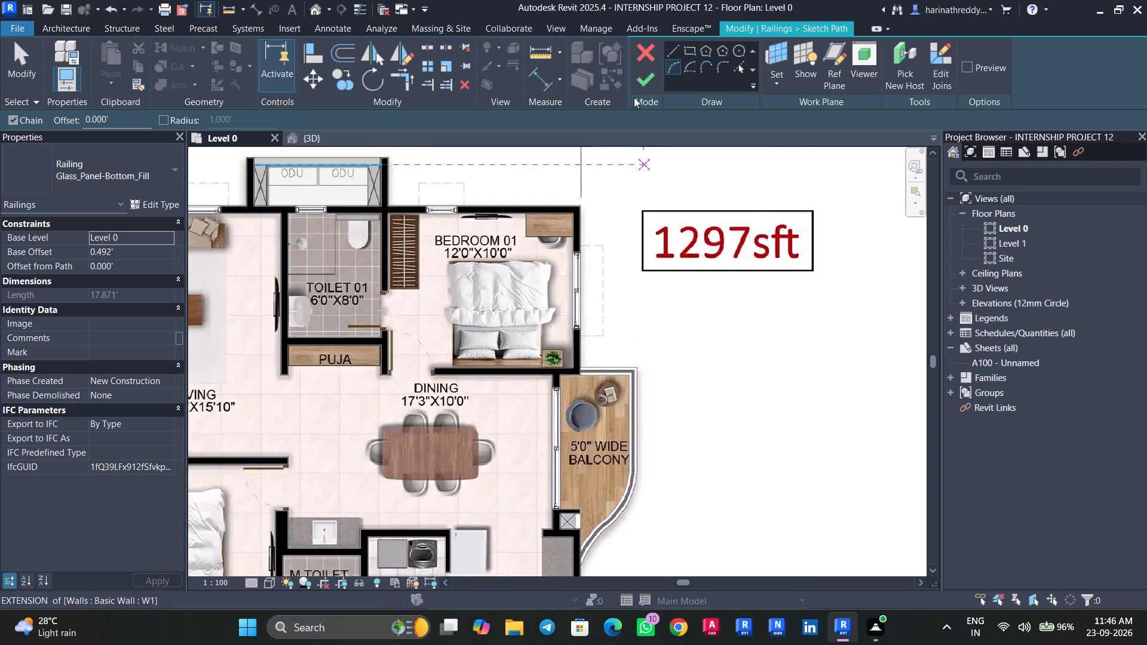
pyautogui.click(674, 47)
pyautogui.scroll(1, 560, 309)
pyautogui.scroll(-1, 561, 309)
pyautogui.scroll(6, 562, 309)
pyautogui.moveTo(647, 394); pyautogui.dragTo(617, 322, button='middle')
pyautogui.scroll(4, 593, 359)
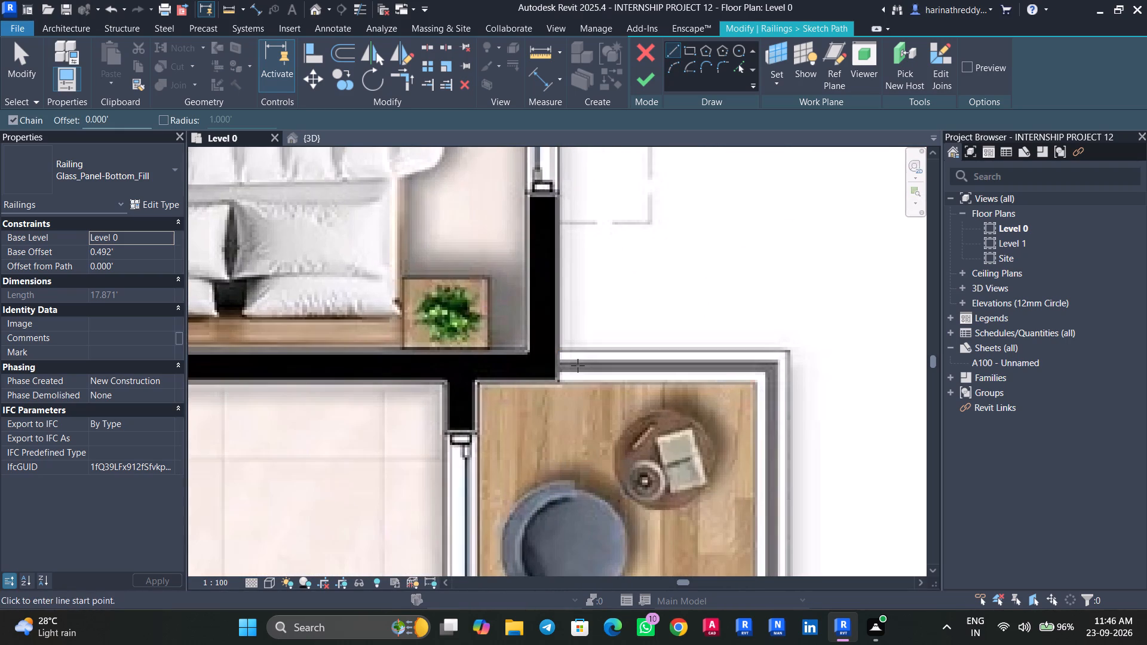
pyautogui.click(558, 367)
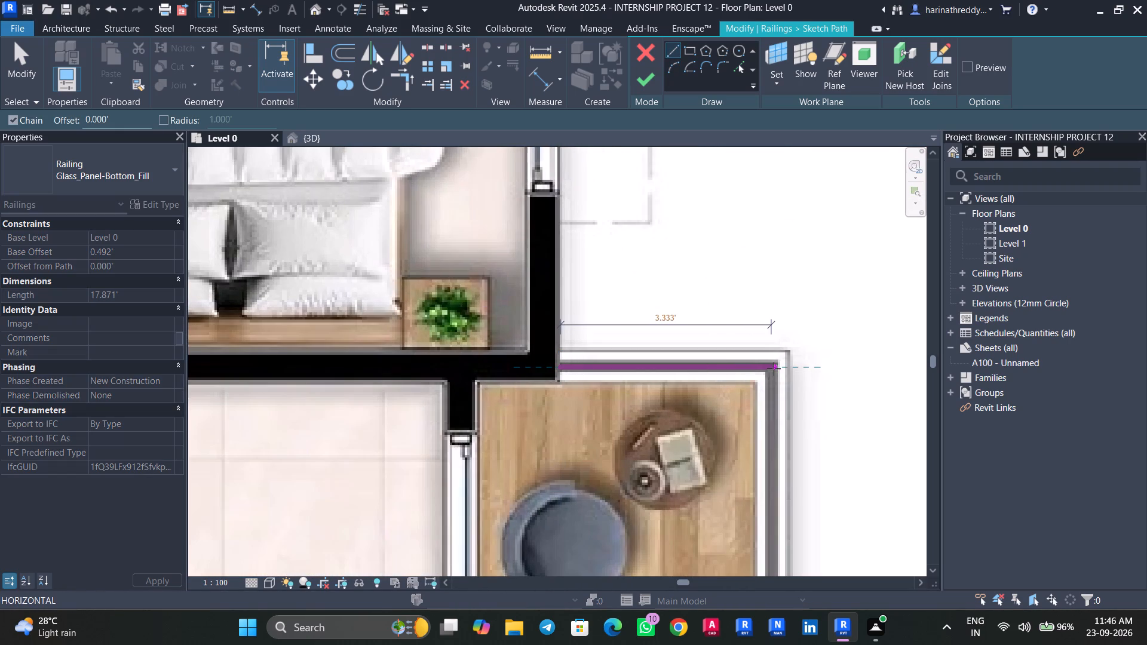
pyautogui.click(774, 368)
pyautogui.moveTo(768, 395); pyautogui.dragTo(745, 188, button='middle')
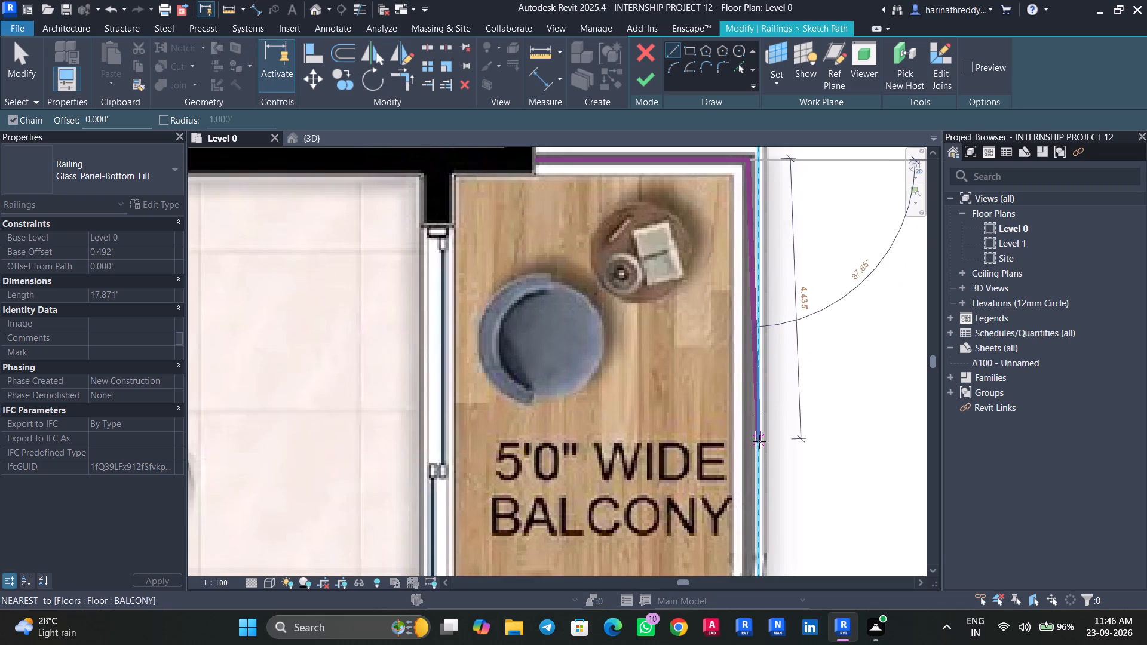
pyautogui.moveTo(755, 446); pyautogui.dragTo(762, 206, button='middle')
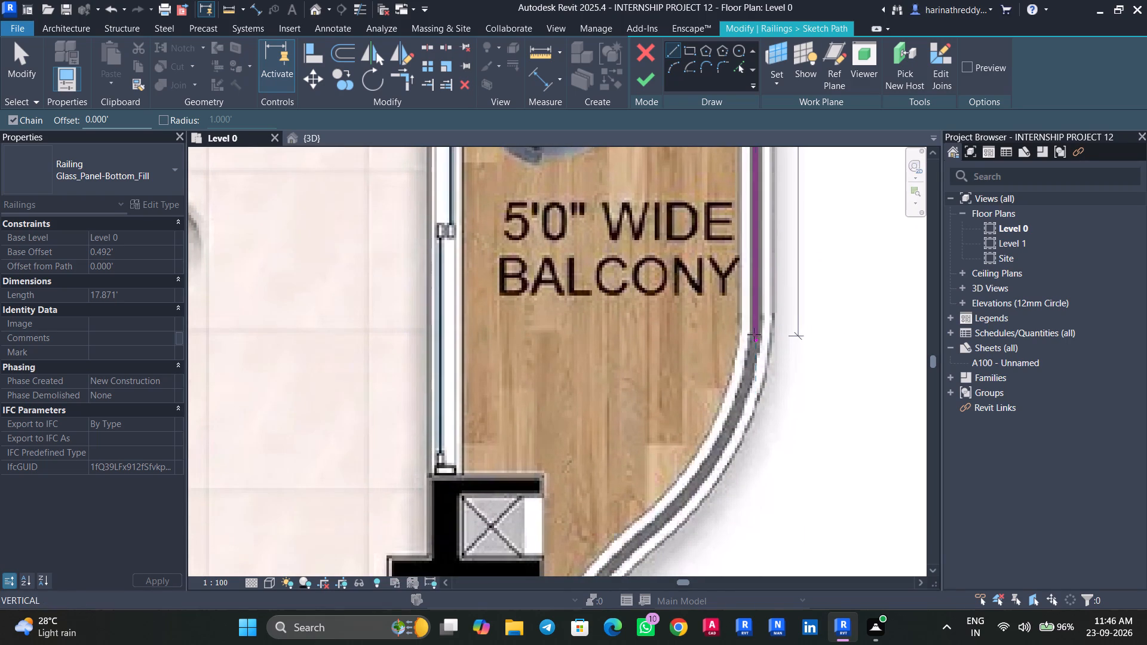
pyautogui.click(754, 334)
pyautogui.press('Escape')
# Sketch two start-end-radius arcs along the dining balcony's reversing curve, from the front segment to the kitchen wall.
pyautogui.click(673, 67)
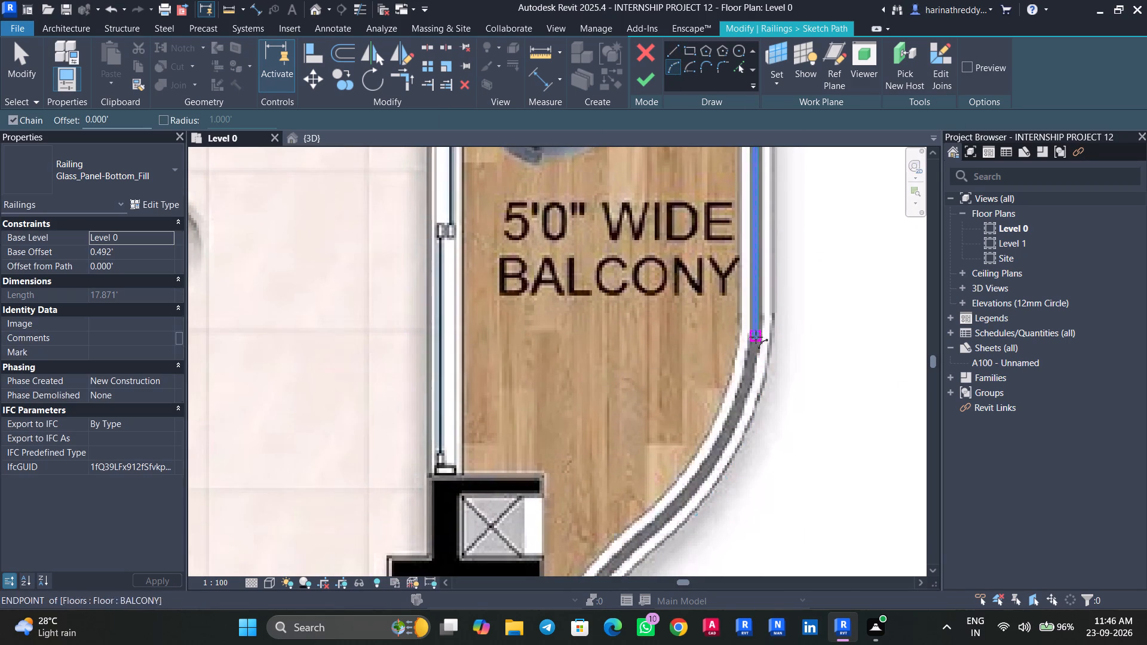
pyautogui.click(753, 334)
pyautogui.click(677, 508)
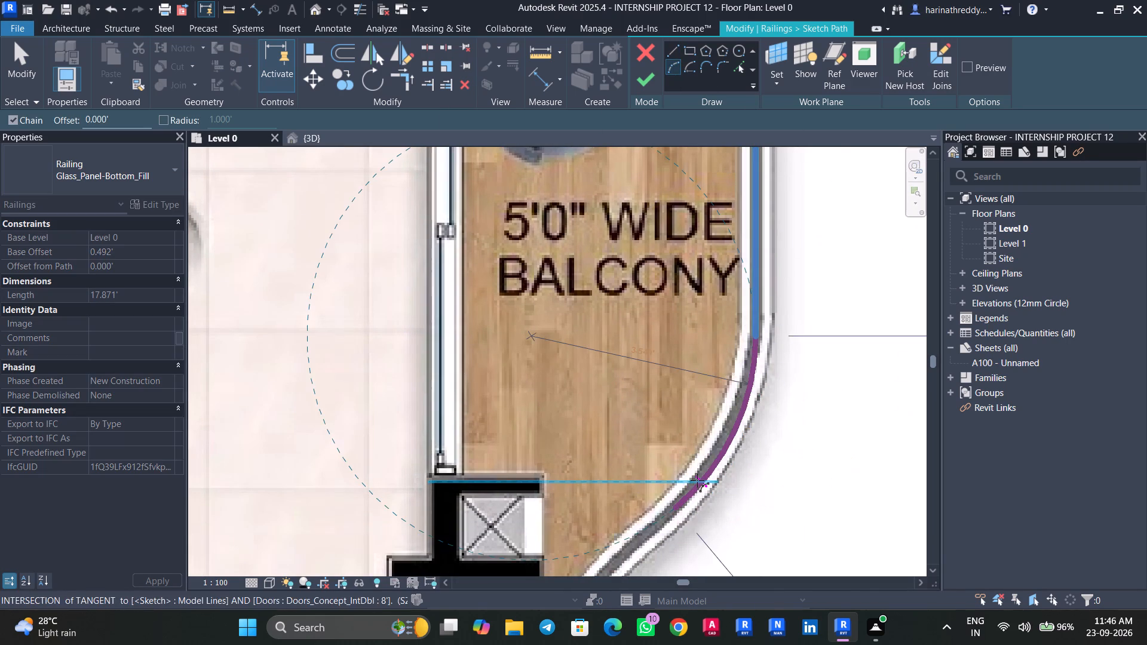
pyautogui.click(697, 480)
pyautogui.press('Escape')
pyautogui.moveTo(709, 465); pyautogui.dragTo(821, 207, button='middle')
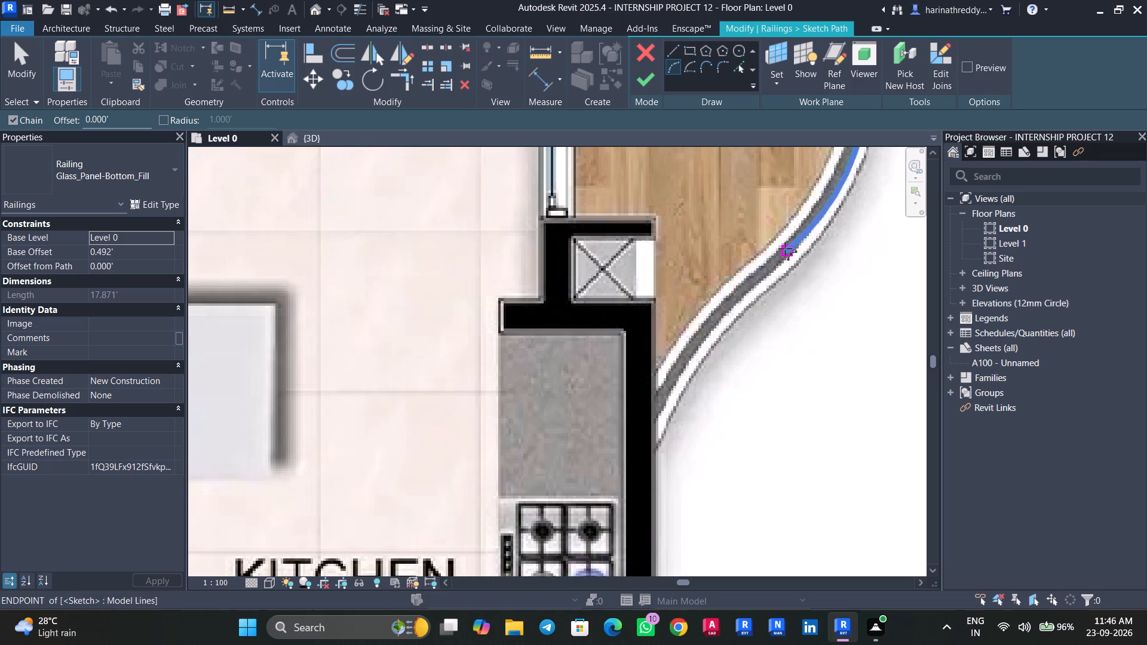
pyautogui.click(785, 248)
pyautogui.click(657, 416)
pyautogui.click(665, 385)
pyautogui.press('Escape')
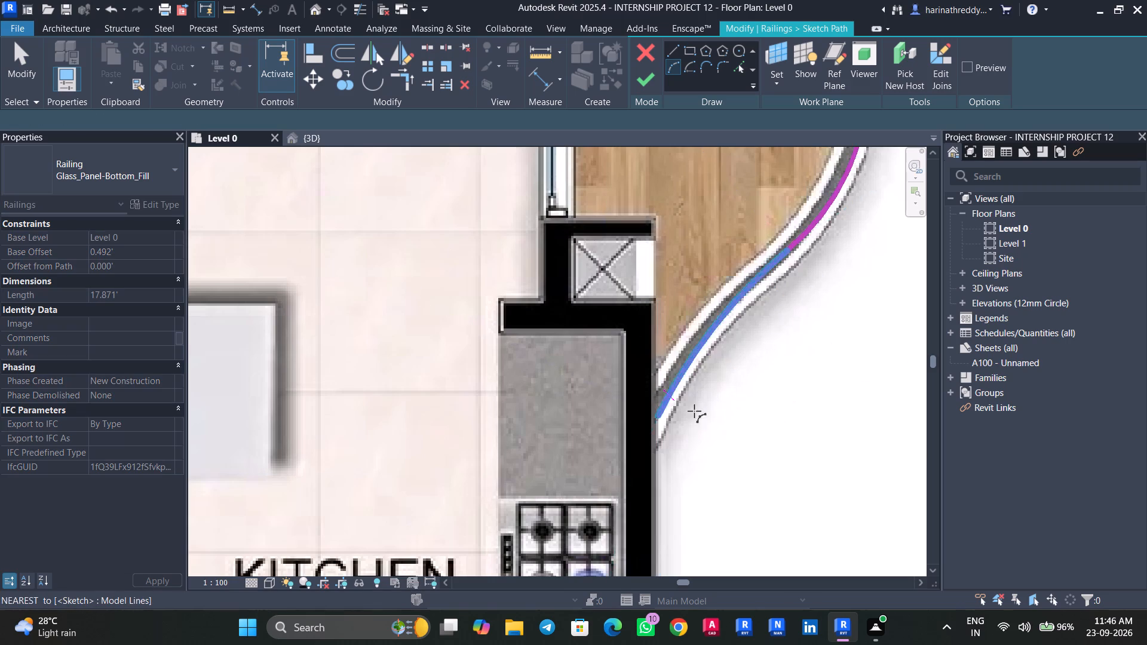
# Sketch straight railing segments on the unit 8 1457sft balcony, about 2.58 ft from the Bedroom 01 wall, then along the front to the curve.
pyautogui.scroll(-8, 732, 433)
pyautogui.scroll(1, 735, 423)
pyautogui.scroll(-1, 735, 423)
pyautogui.moveTo(818, 346); pyautogui.dragTo(797, 524, button='middle')
pyautogui.scroll(-5, 791, 429)
pyautogui.scroll(1, 791, 429)
pyautogui.scroll(-4, 792, 424)
pyautogui.moveTo(795, 360); pyautogui.dragTo(803, 524, button='middle')
pyautogui.moveTo(818, 376); pyautogui.dragTo(820, 519, button='middle')
pyautogui.moveTo(807, 397); pyautogui.dragTo(845, 528, button='middle')
pyautogui.moveTo(772, 376); pyautogui.dragTo(851, 503, button='middle')
pyautogui.moveTo(756, 352); pyautogui.dragTo(769, 420, button='middle')
pyautogui.scroll(4, 741, 277)
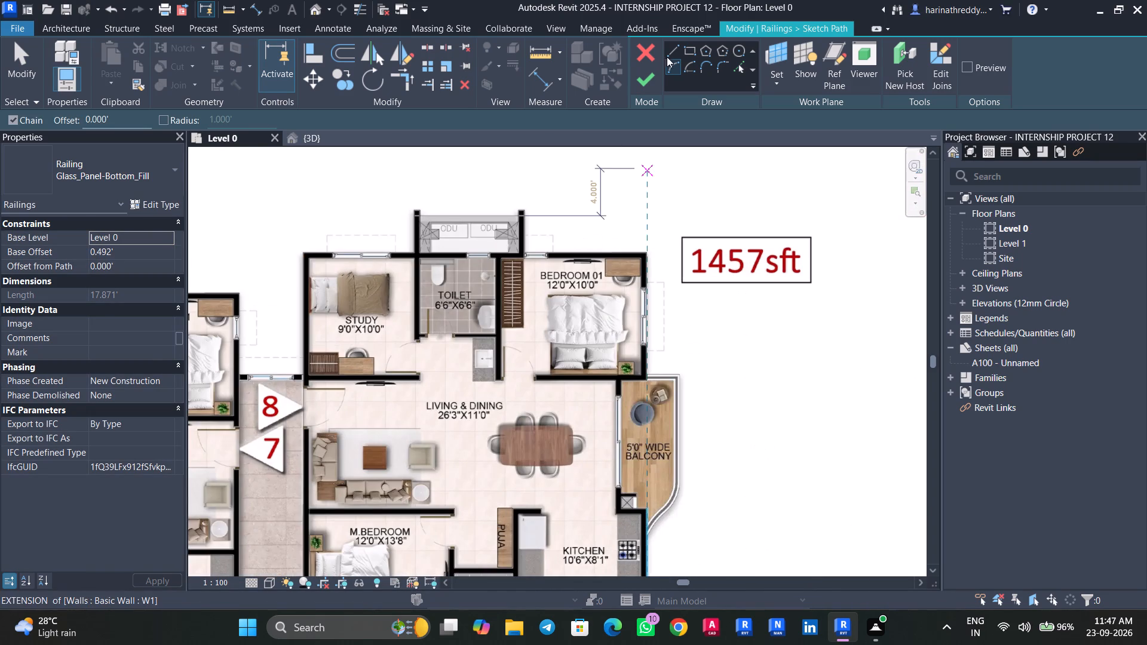
pyautogui.click(673, 50)
pyautogui.scroll(9, 676, 344)
pyautogui.moveTo(655, 386); pyautogui.dragTo(671, 265, button='middle')
pyautogui.scroll(5, 657, 315)
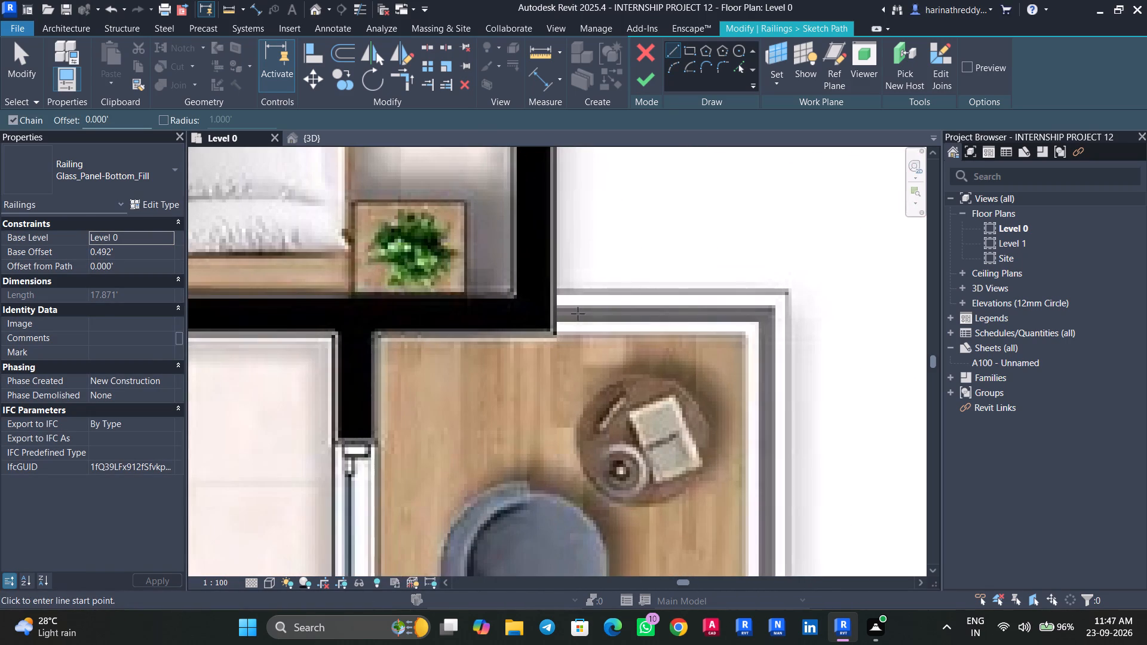
pyautogui.click(553, 315)
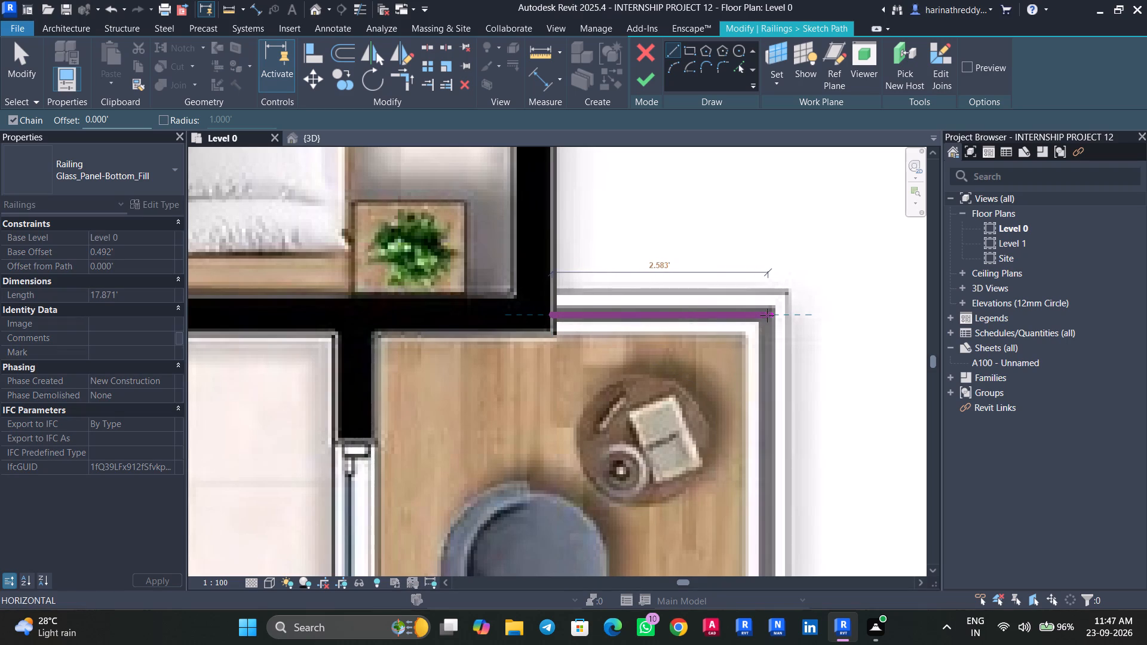
pyautogui.click(769, 315)
pyautogui.moveTo(771, 415); pyautogui.dragTo(771, 75, button='middle')
pyautogui.moveTo(779, 483); pyautogui.dragTo(781, 435, button='middle')
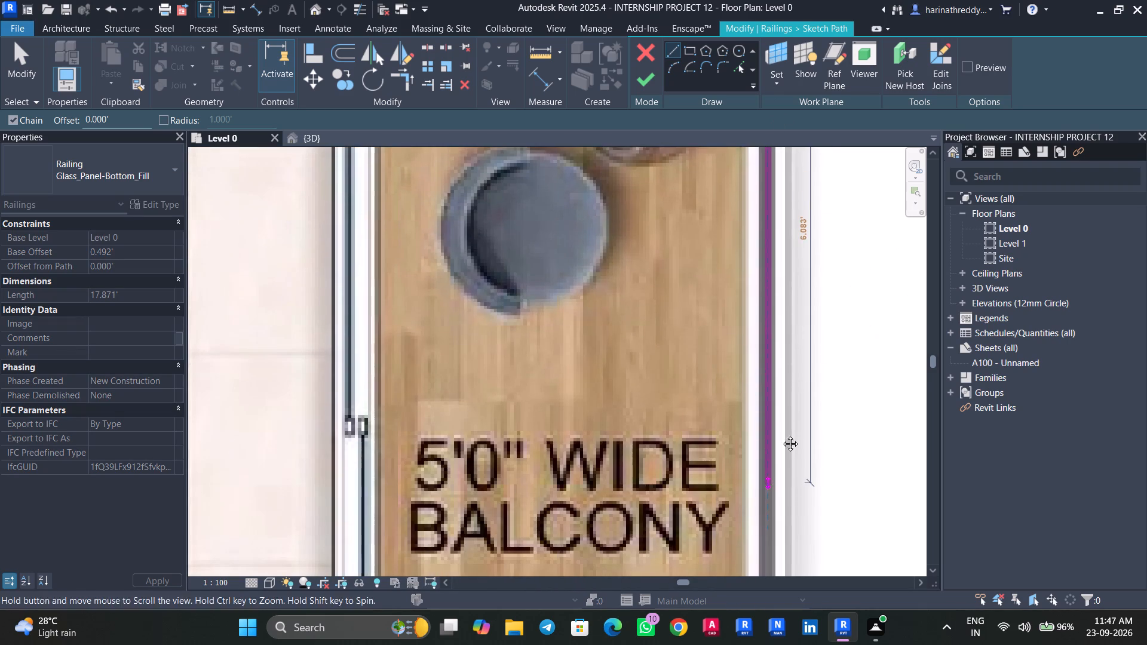
pyautogui.moveTo(781, 435); pyautogui.dragTo(795, 117, button='middle')
pyautogui.click(789, 361)
pyautogui.press('Escape')
pyautogui.press('Escape')
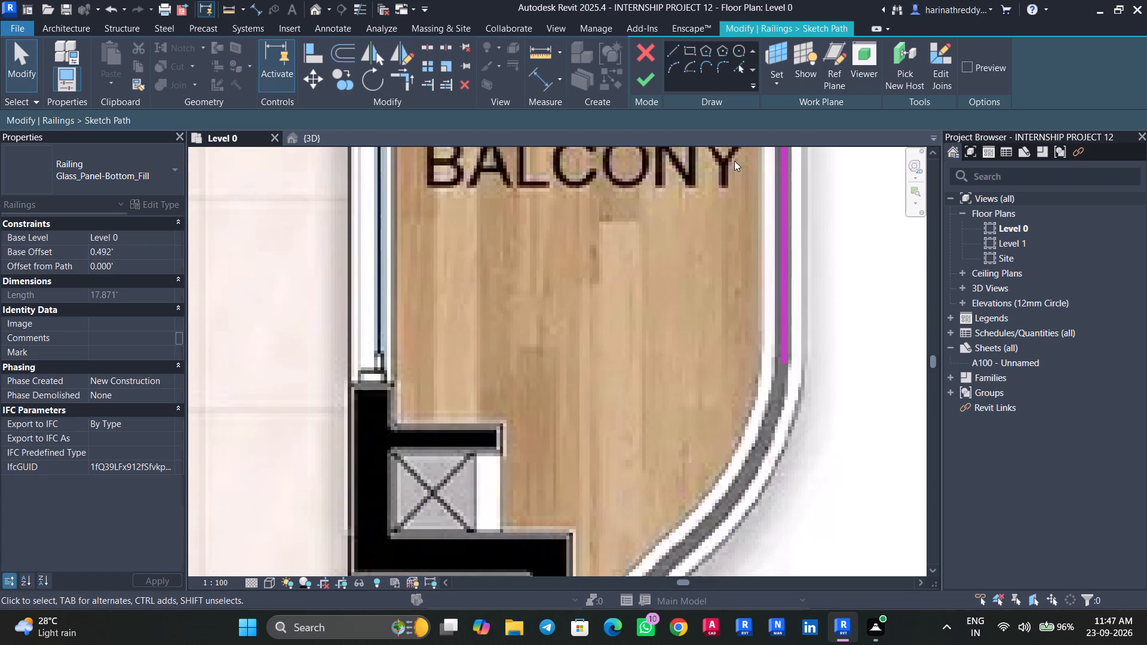
# Sketch two start-end-radius arcs along the unit 8 balcony's reversing curve, from the front segment to the kitchen wall.
pyautogui.click(676, 69)
pyautogui.click(787, 360)
pyautogui.moveTo(774, 435); pyautogui.dragTo(832, 293, button='middle')
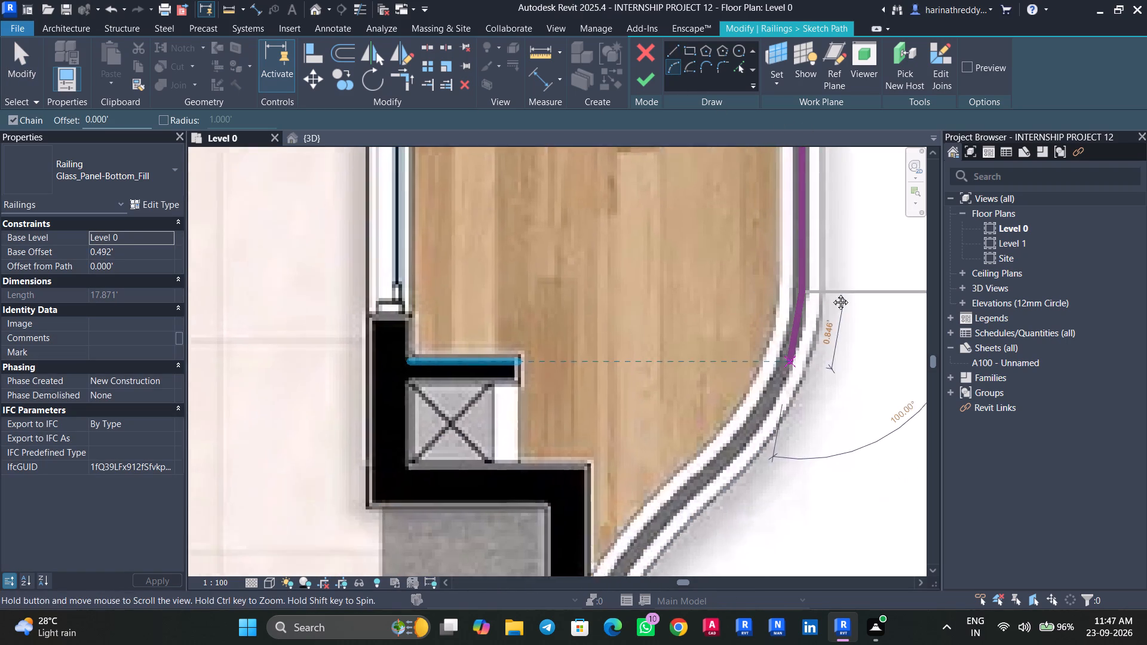
pyautogui.moveTo(832, 293); pyautogui.dragTo(858, 247, button='middle')
pyautogui.click(780, 356)
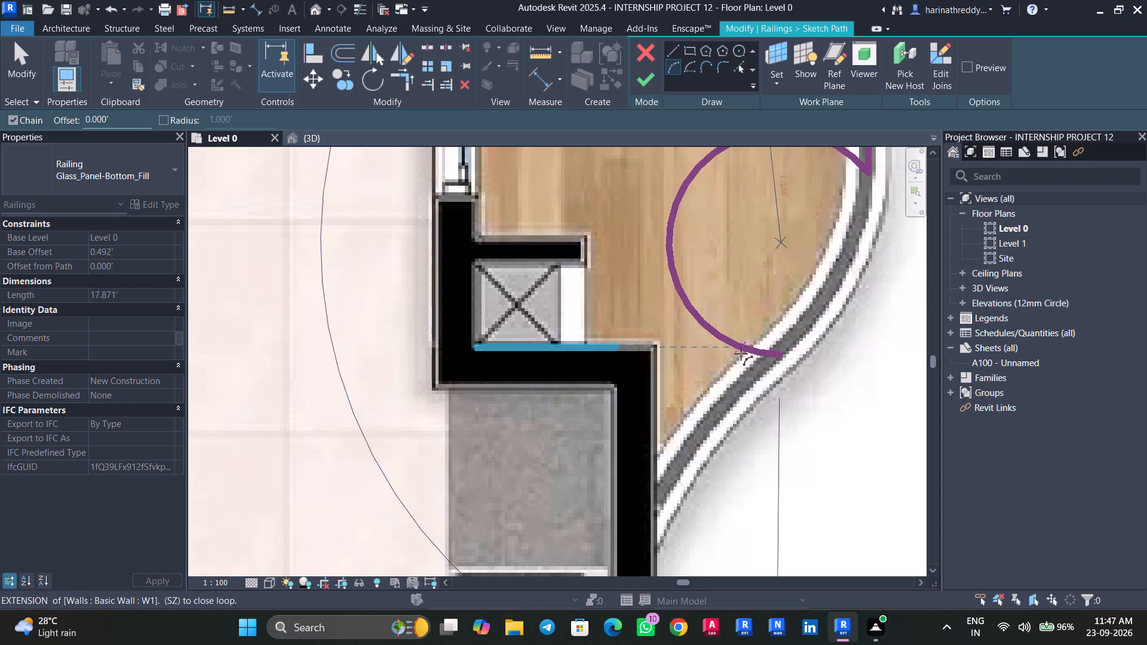
pyautogui.click(823, 297)
pyautogui.press('Escape')
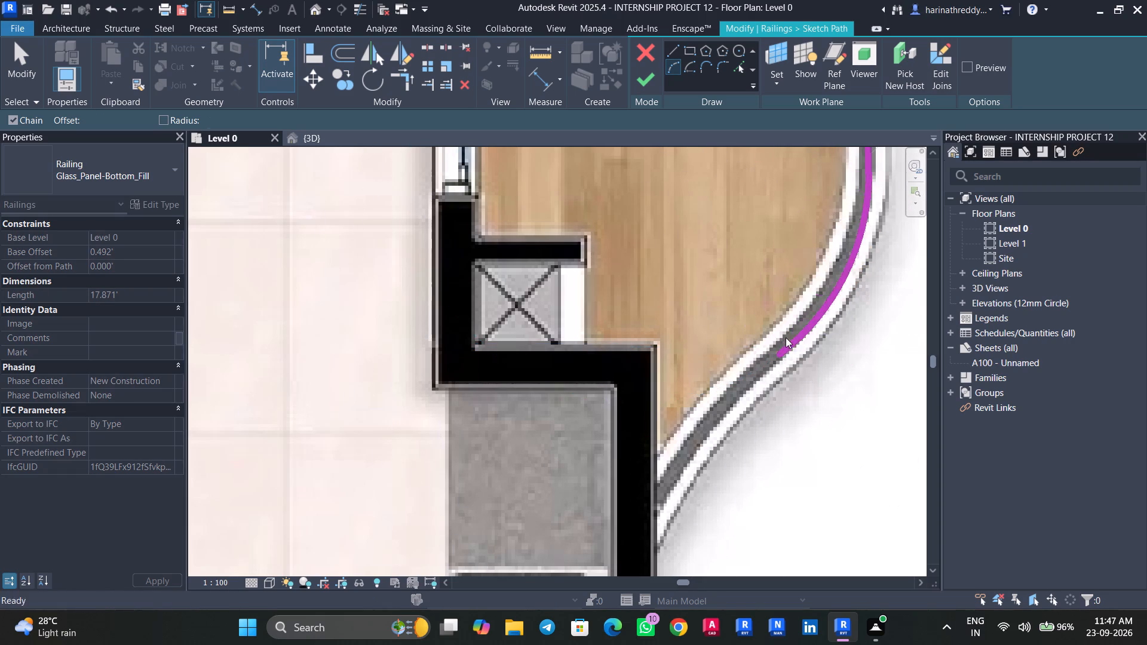
pyautogui.click(779, 354)
pyautogui.moveTo(734, 420); pyautogui.dragTo(798, 290, button='middle')
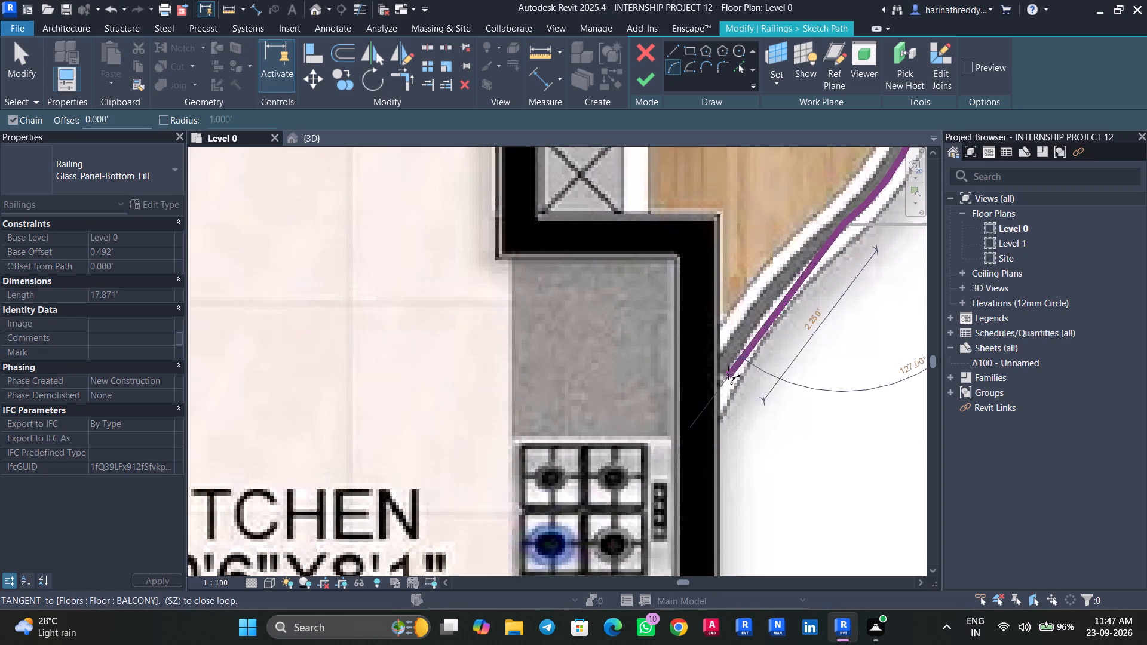
pyautogui.click(719, 367)
pyautogui.click(727, 352)
pyautogui.press('Escape')
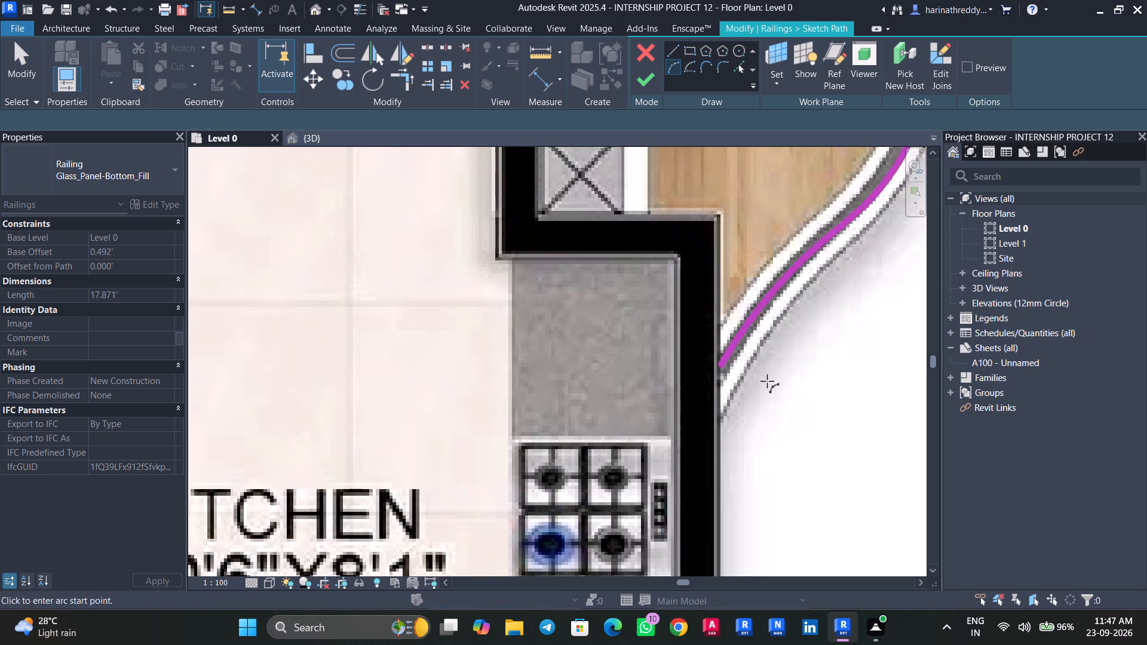
# Sketch straight railing segments on the unit 7 1457sft balcony, from the M.Bedroom wall to the outer corner and along the front to the curve.
pyautogui.scroll(-20, 771, 386)
pyautogui.scroll(1, 772, 379)
pyautogui.scroll(-1, 772, 379)
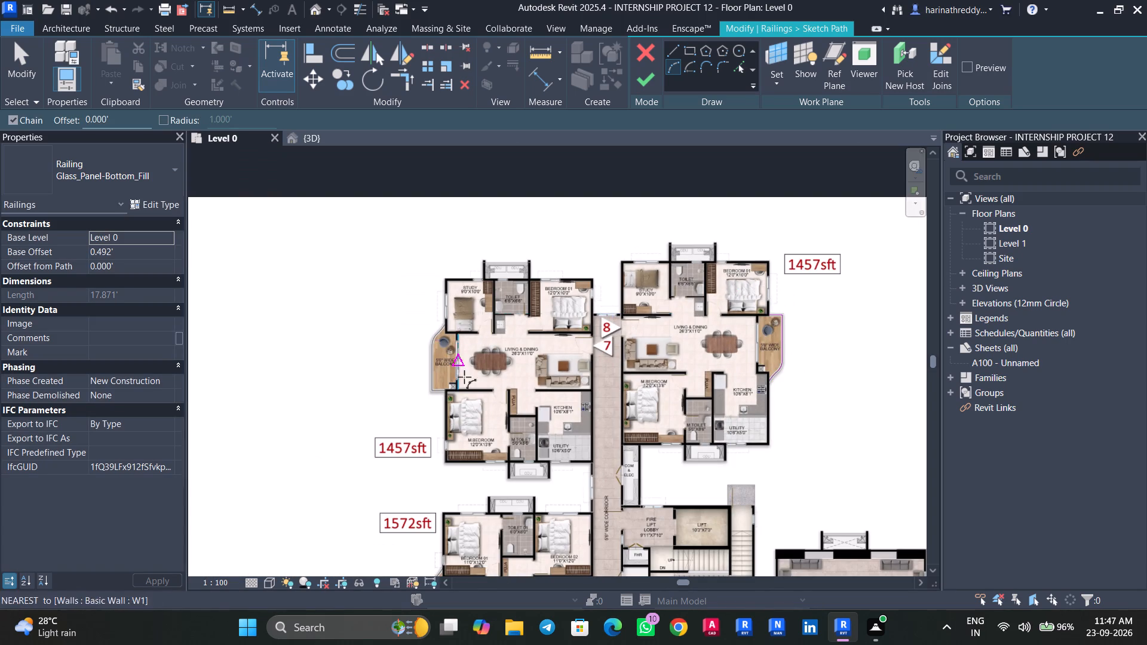
pyautogui.scroll(12, 388, 369)
pyautogui.scroll(-1, 422, 369)
pyautogui.scroll(3, 423, 369)
pyautogui.click(674, 47)
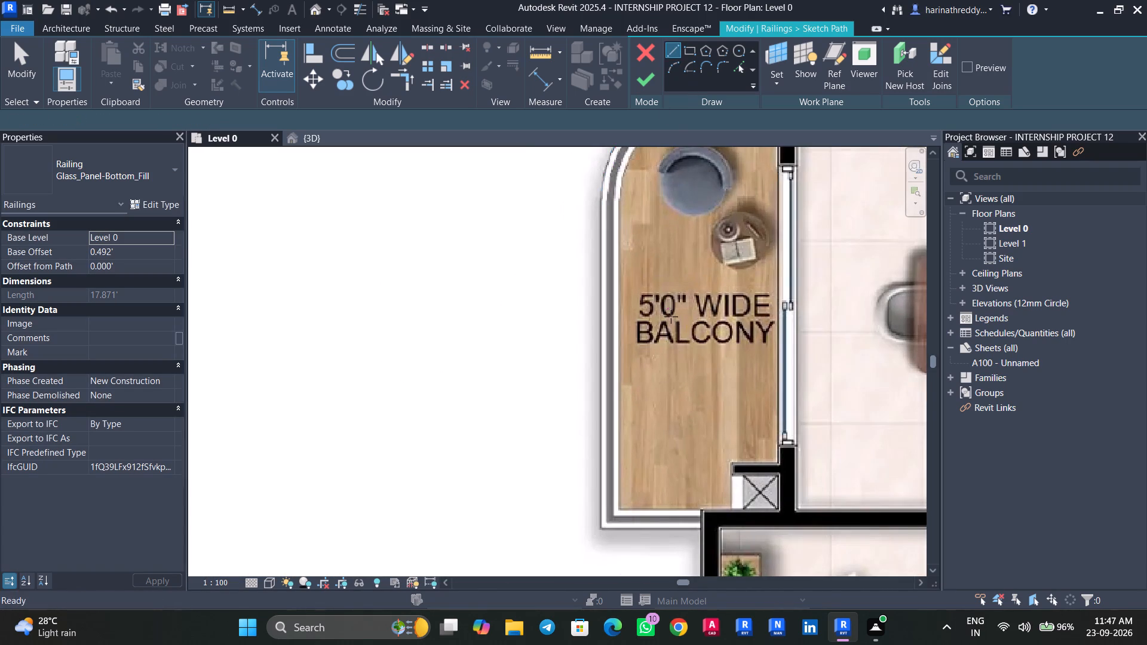
pyautogui.moveTo(664, 382); pyautogui.dragTo(682, 233, button='middle')
pyautogui.scroll(1, 697, 309)
pyautogui.scroll(-1, 697, 309)
pyautogui.scroll(4, 697, 309)
pyautogui.click(738, 415)
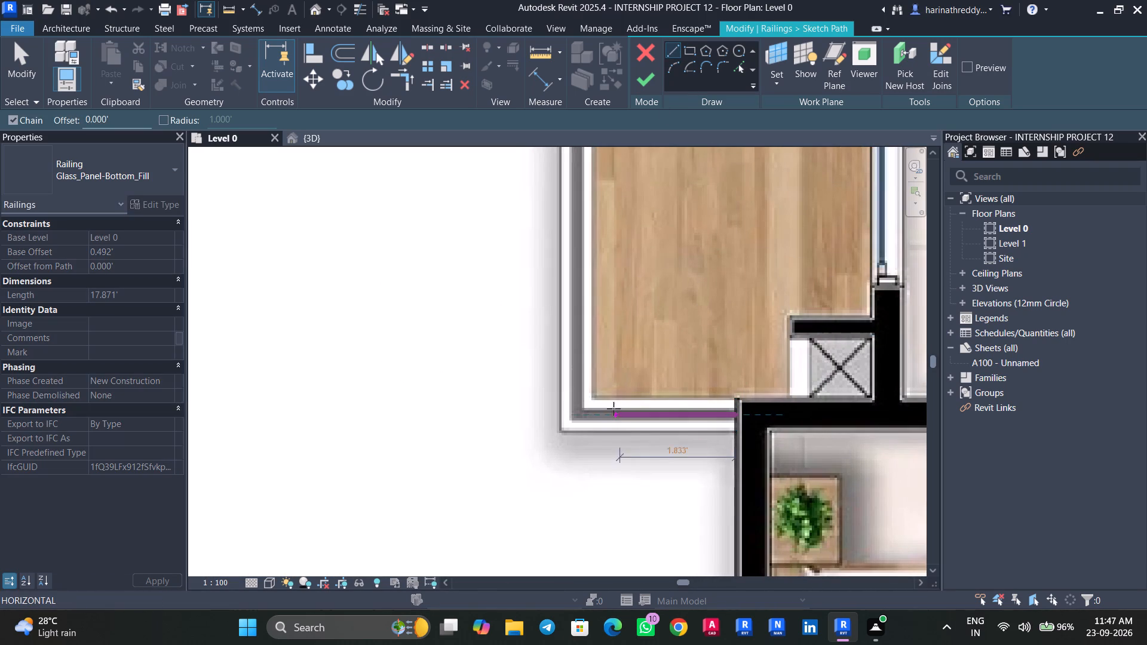
pyautogui.click(579, 416)
pyautogui.moveTo(590, 202); pyautogui.dragTo(594, 520, button='middle')
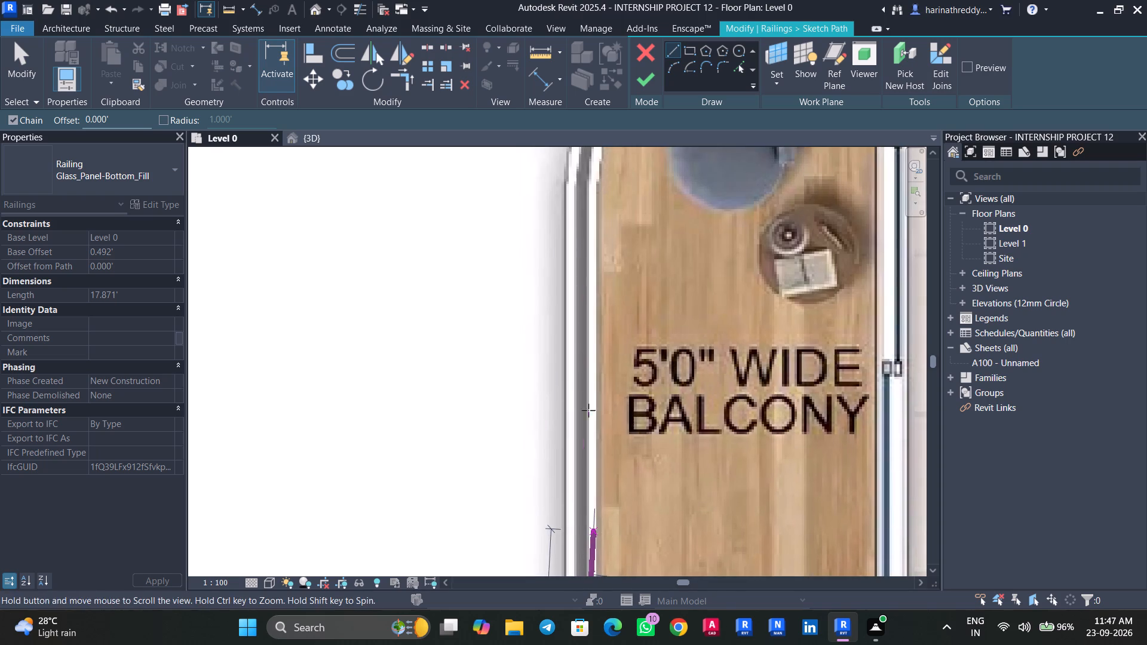
pyautogui.moveTo(583, 226); pyautogui.dragTo(598, 411, button='middle')
pyautogui.click(603, 328)
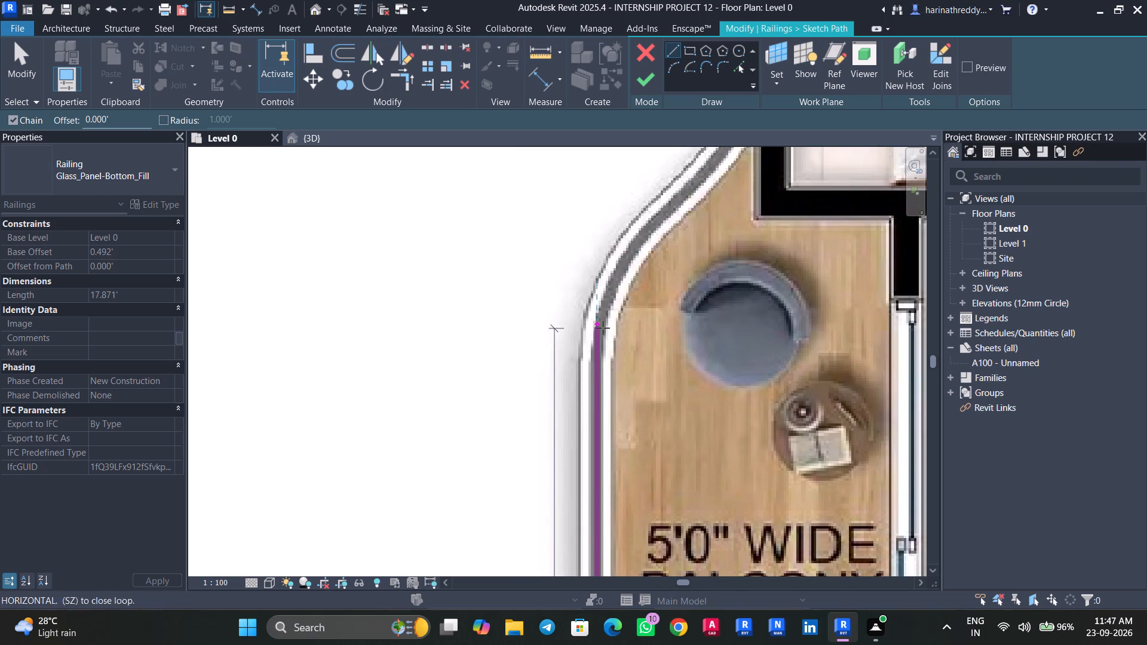
pyautogui.press('Escape')
pyautogui.press('Escape')
# Sketch two start-end-radius arcs along the unit 7 balcony's reversing curve, from the front segment to the study wall.
pyautogui.click(677, 59)
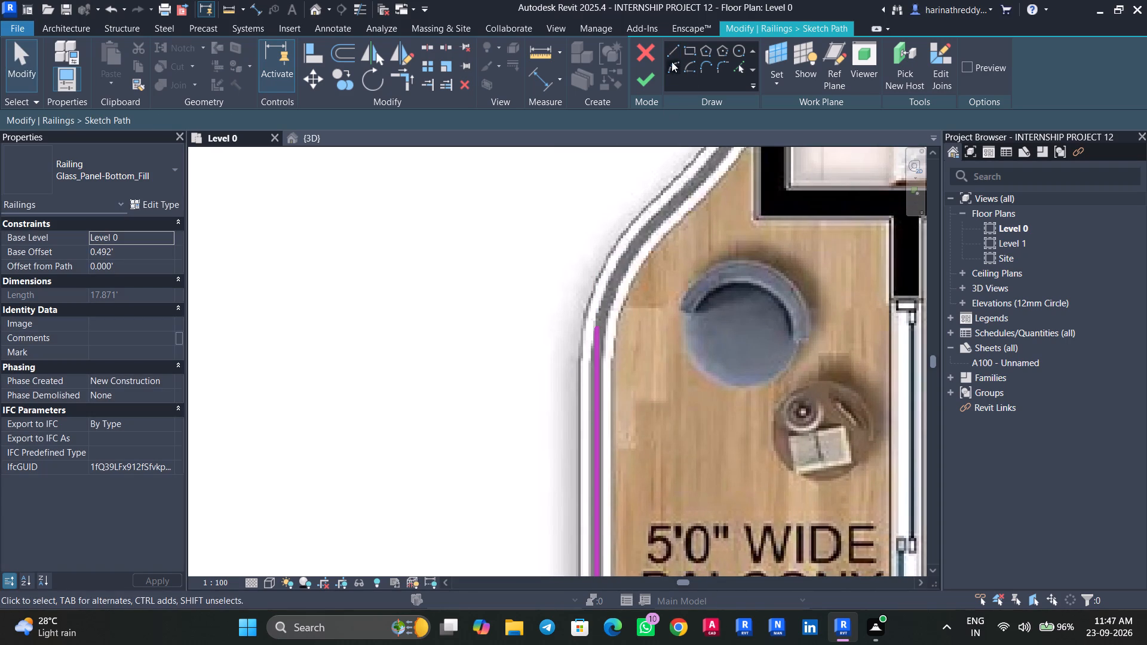
pyautogui.click(671, 62)
pyautogui.click(598, 326)
pyautogui.click(685, 199)
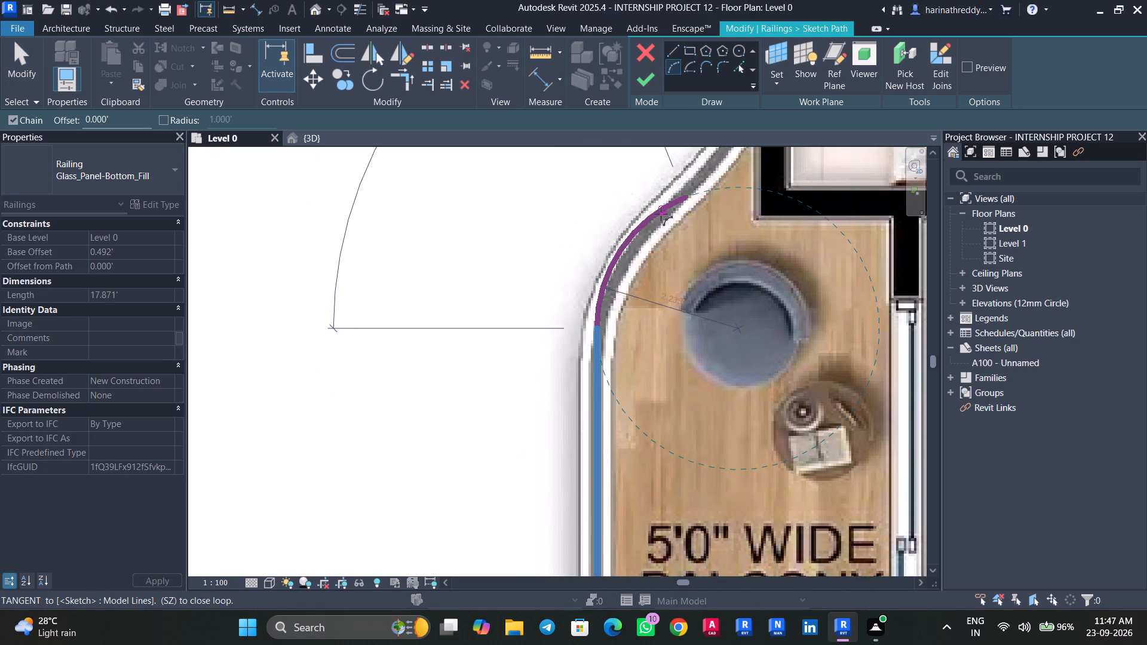
pyautogui.click(654, 218)
pyautogui.press('Escape')
pyautogui.moveTo(674, 234); pyautogui.dragTo(668, 394, button='middle')
pyautogui.click(680, 361)
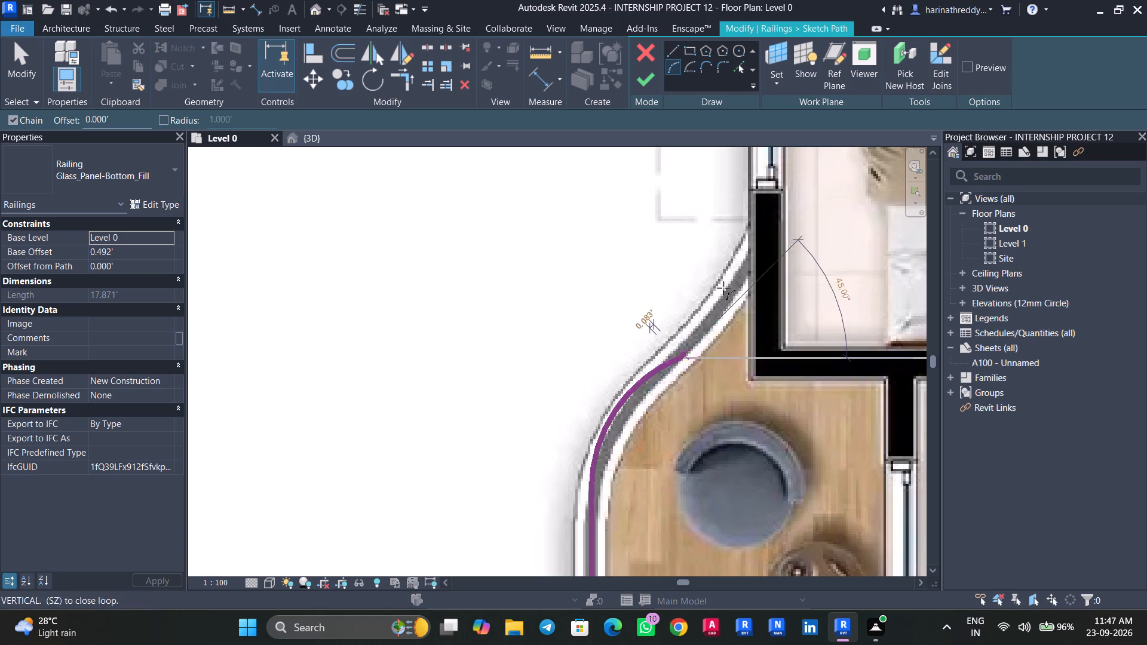
pyautogui.click(752, 253)
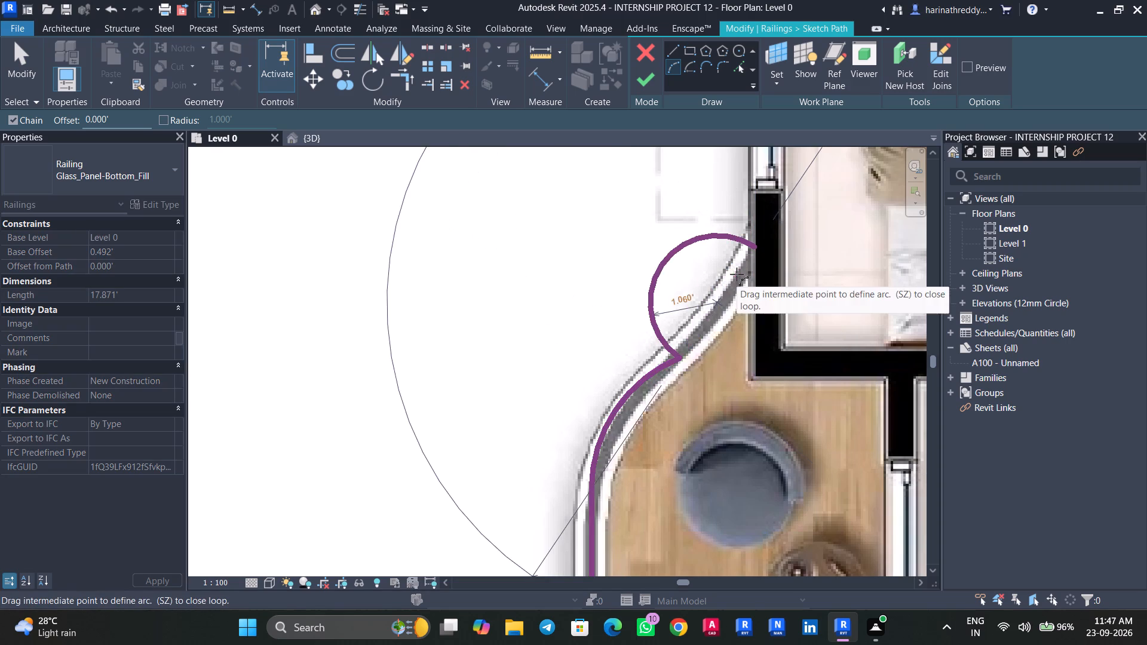
pyautogui.click(738, 277)
pyautogui.press('Escape')
pyautogui.press('Escape')
# Reshape the first arc on the unit 7 balcony so it follows the centre of the curved edge.
pyautogui.click(645, 374)
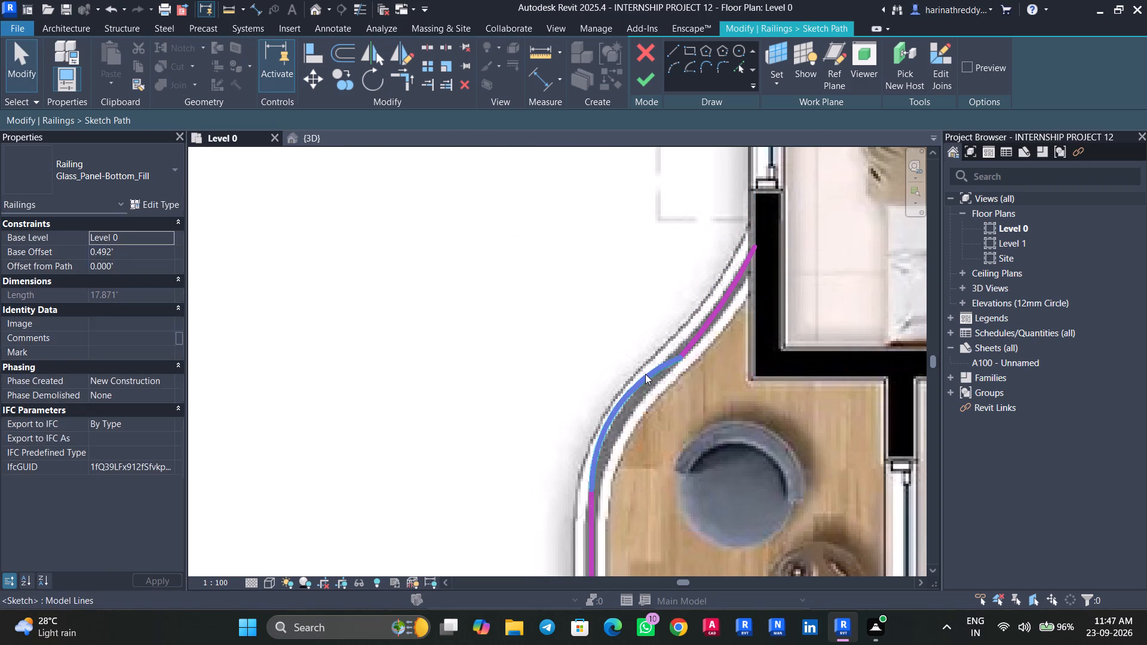
pyautogui.scroll(5, 634, 415)
pyautogui.moveTo(596, 403); pyautogui.dragTo(617, 420)
pyautogui.press('Escape')
# Sketch straight railing segments on the 1572sft flat's 5'6" wide balcony, from the M.Bedroom wall to the corner and along the front to the curve.
pyautogui.scroll(-9, 670, 441)
pyautogui.moveTo(670, 453); pyautogui.dragTo(618, 281, button='middle')
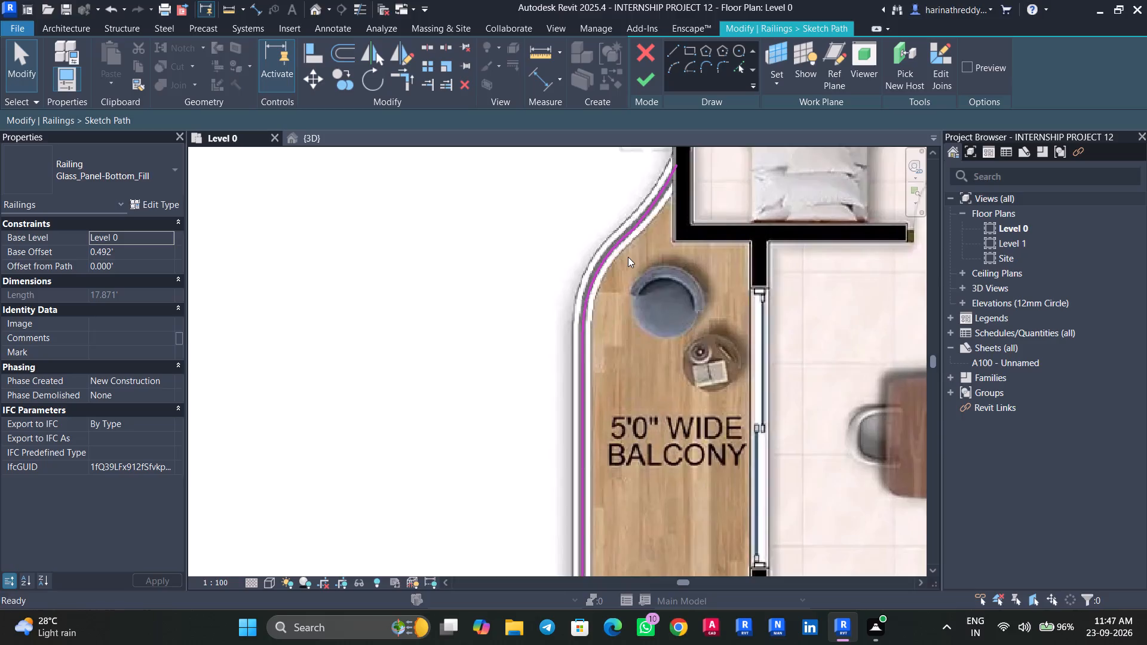
pyautogui.scroll(-7, 628, 258)
pyautogui.moveTo(643, 351); pyautogui.dragTo(646, 8, button='middle')
pyautogui.moveTo(625, 353); pyautogui.dragTo(633, 60, button='middle')
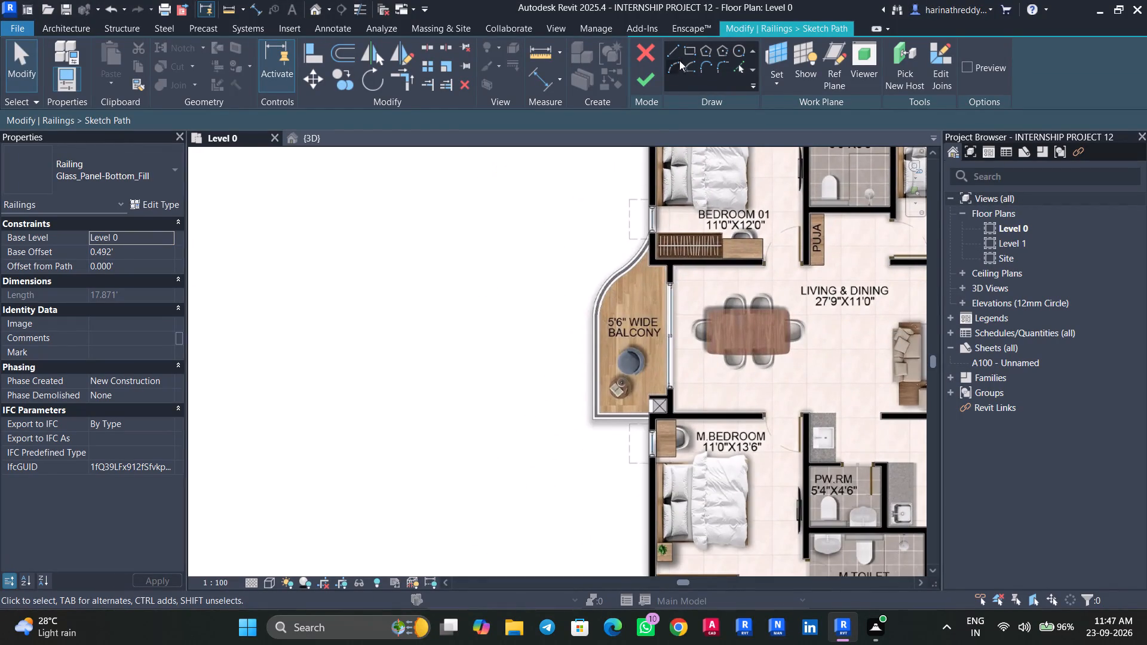
pyautogui.click(674, 48)
pyautogui.scroll(10, 635, 420)
pyautogui.click(677, 377)
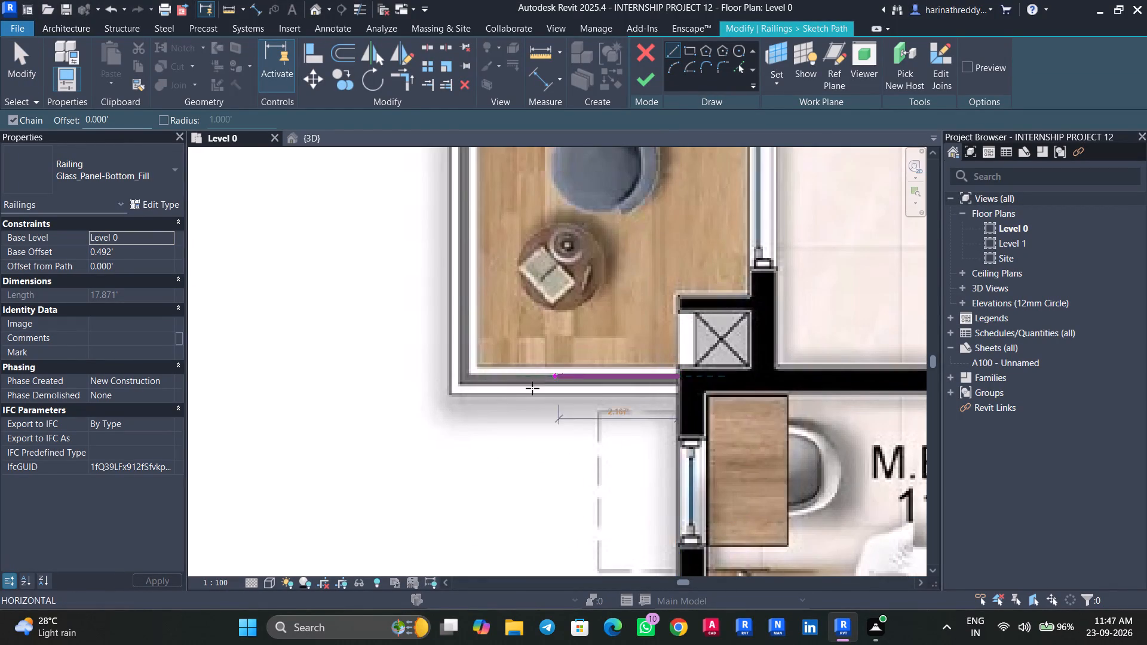
pyautogui.click(464, 377)
pyautogui.moveTo(469, 231); pyautogui.dragTo(477, 341, button='middle')
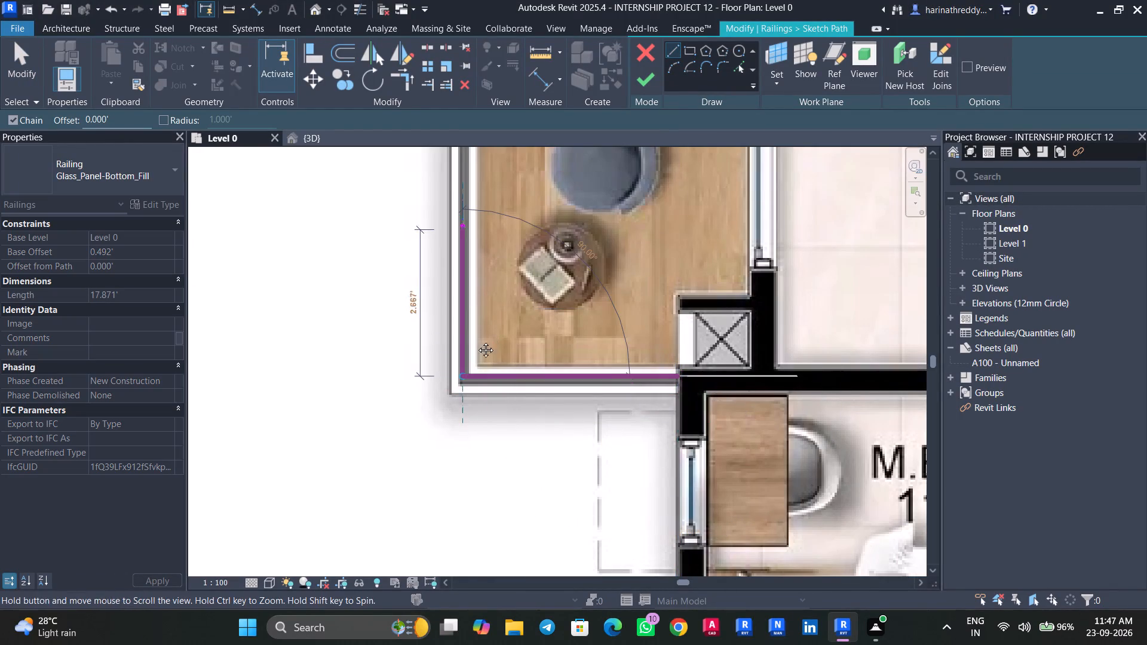
pyautogui.moveTo(477, 341); pyautogui.dragTo(480, 465, button='middle')
pyautogui.click(479, 201)
pyautogui.press('Escape')
# Sketch two start-end-radius arcs along the 5'6" wide balcony's reversing curve, from the front segment to the Bedroom 01 wall.
pyautogui.moveTo(512, 213); pyautogui.dragTo(513, 215, button='middle')
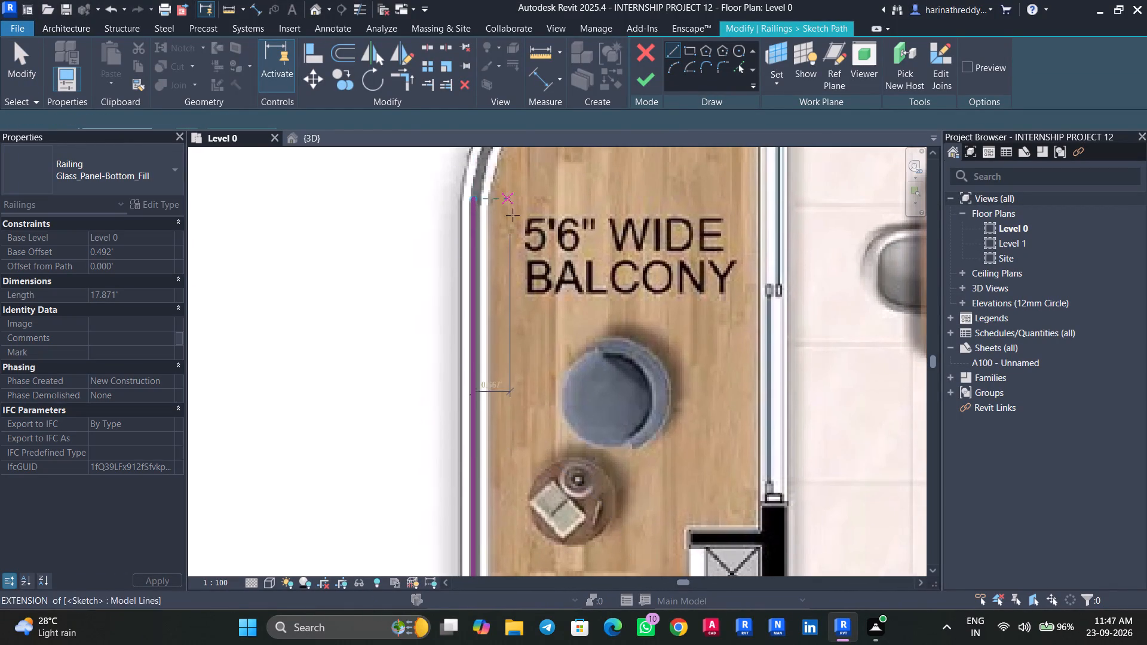
pyautogui.moveTo(513, 215); pyautogui.dragTo(527, 398, button='middle')
pyautogui.click(675, 66)
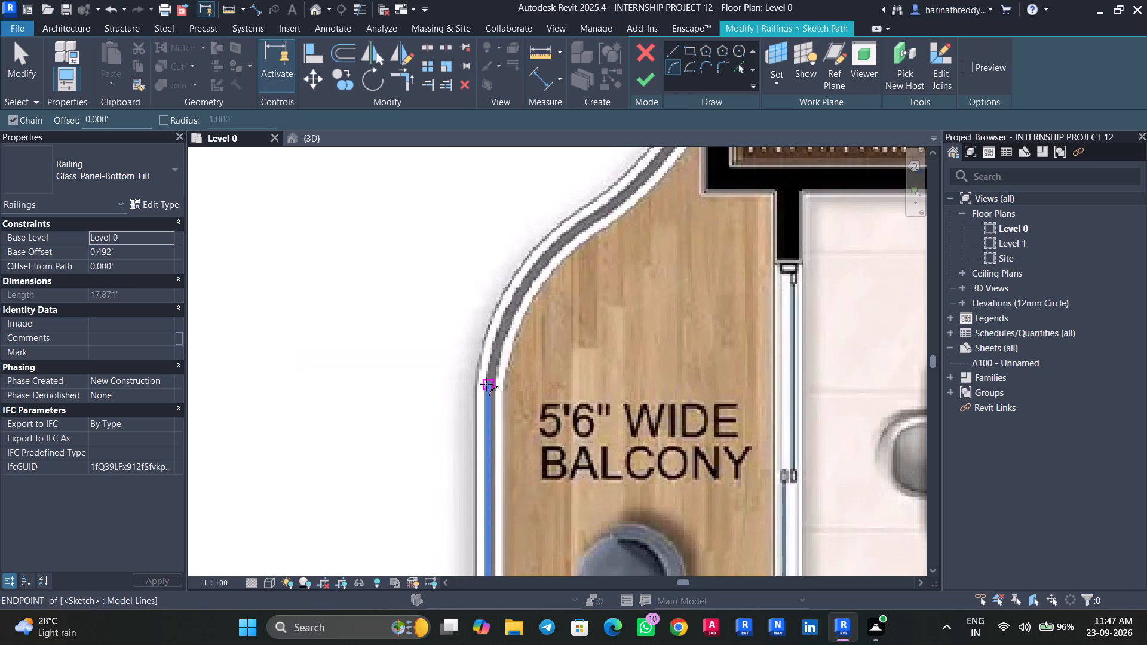
pyautogui.click(486, 385)
pyautogui.click(577, 232)
pyautogui.click(554, 253)
pyautogui.press('Escape')
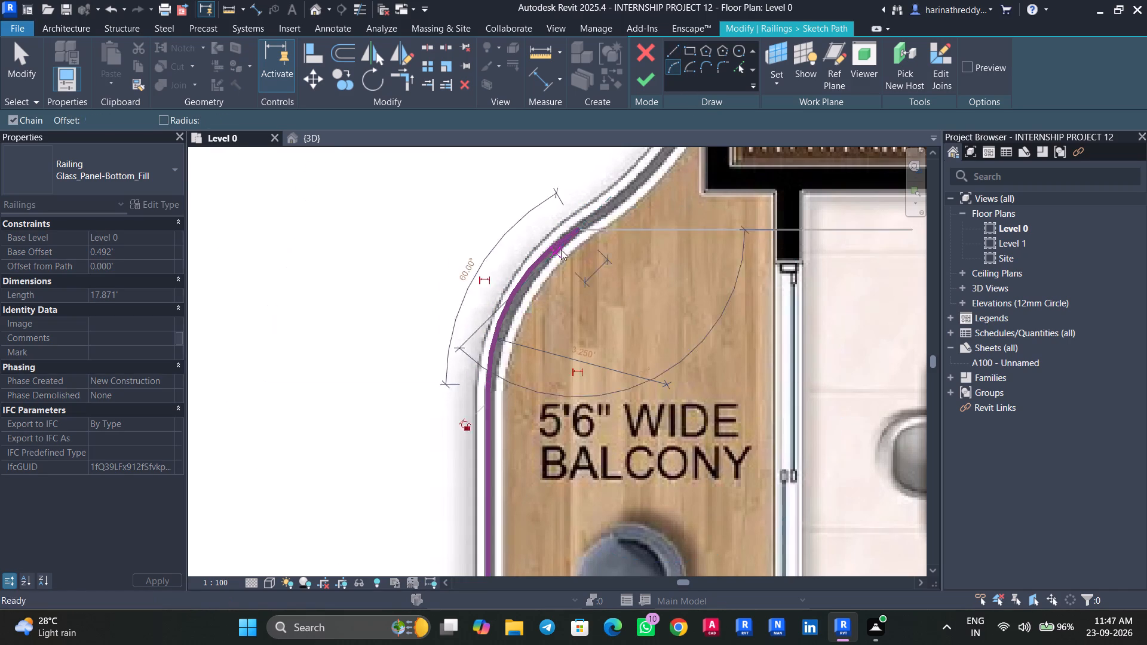
pyautogui.click(583, 229)
pyautogui.moveTo(645, 199); pyautogui.dragTo(636, 341, button='middle')
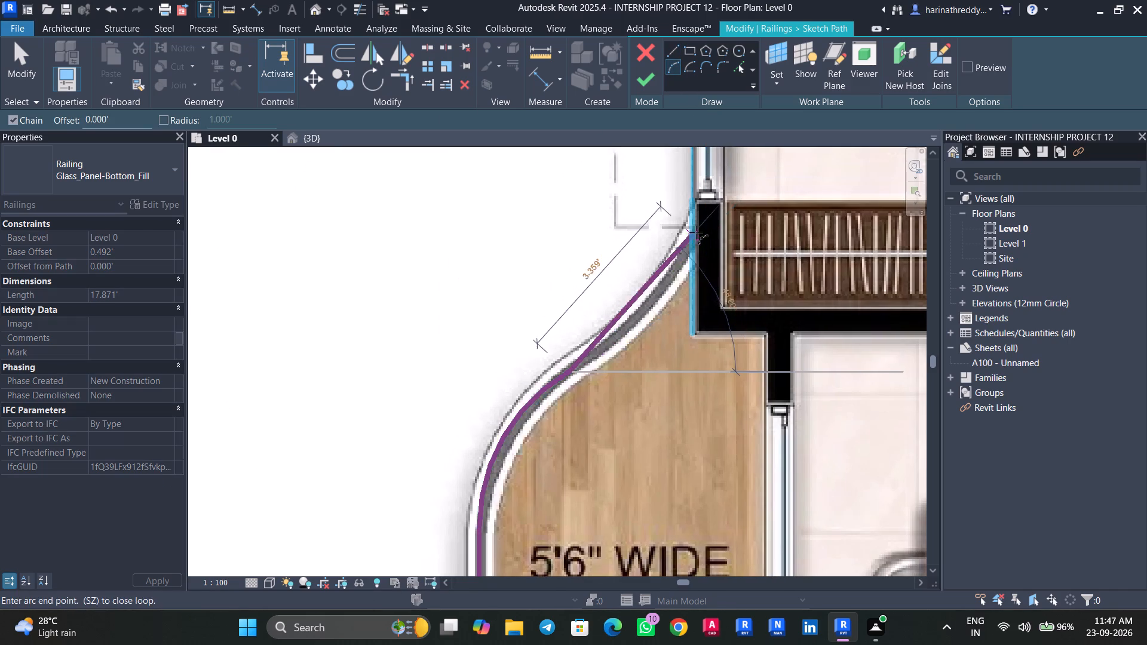
pyautogui.click(695, 232)
pyautogui.click(677, 260)
pyautogui.press('Escape')
pyautogui.press('Escape')
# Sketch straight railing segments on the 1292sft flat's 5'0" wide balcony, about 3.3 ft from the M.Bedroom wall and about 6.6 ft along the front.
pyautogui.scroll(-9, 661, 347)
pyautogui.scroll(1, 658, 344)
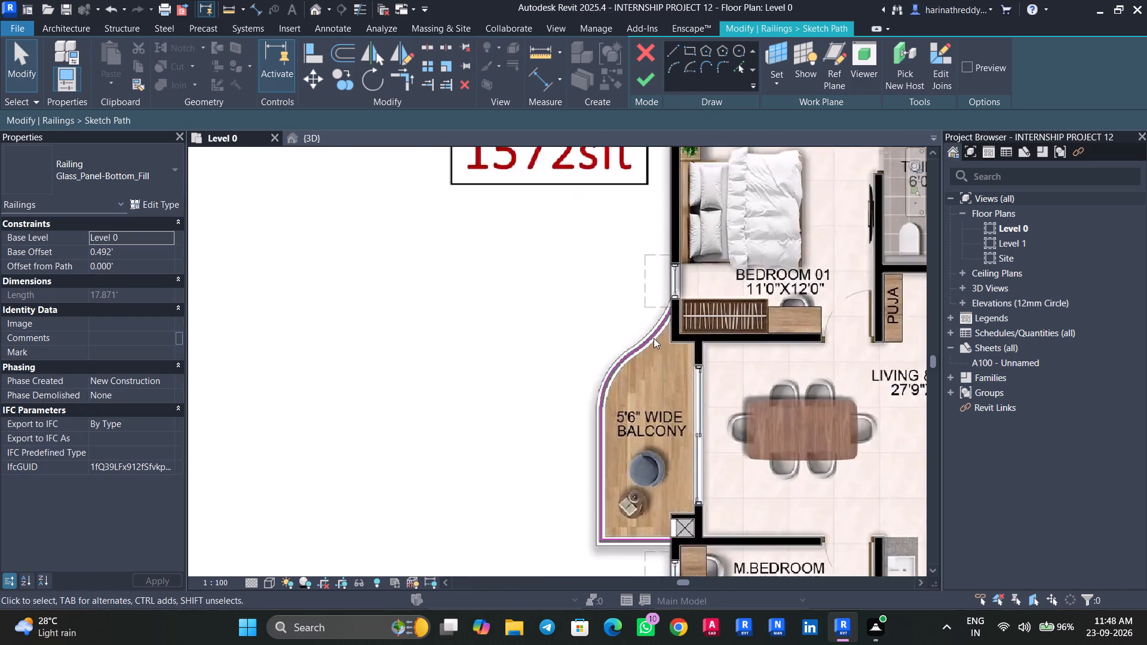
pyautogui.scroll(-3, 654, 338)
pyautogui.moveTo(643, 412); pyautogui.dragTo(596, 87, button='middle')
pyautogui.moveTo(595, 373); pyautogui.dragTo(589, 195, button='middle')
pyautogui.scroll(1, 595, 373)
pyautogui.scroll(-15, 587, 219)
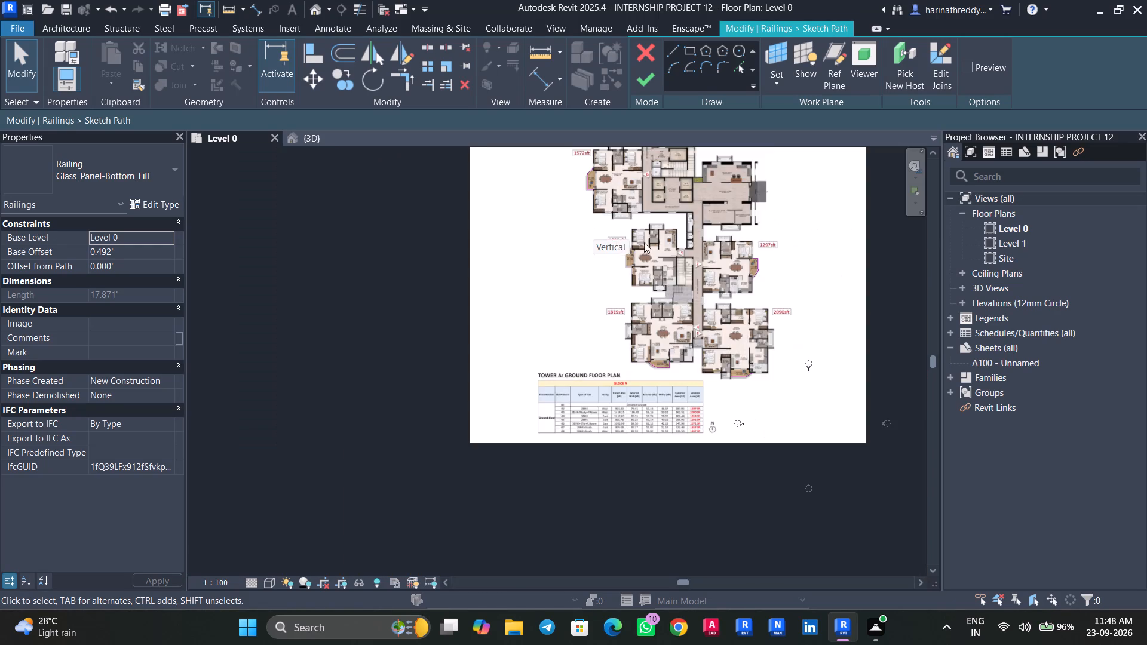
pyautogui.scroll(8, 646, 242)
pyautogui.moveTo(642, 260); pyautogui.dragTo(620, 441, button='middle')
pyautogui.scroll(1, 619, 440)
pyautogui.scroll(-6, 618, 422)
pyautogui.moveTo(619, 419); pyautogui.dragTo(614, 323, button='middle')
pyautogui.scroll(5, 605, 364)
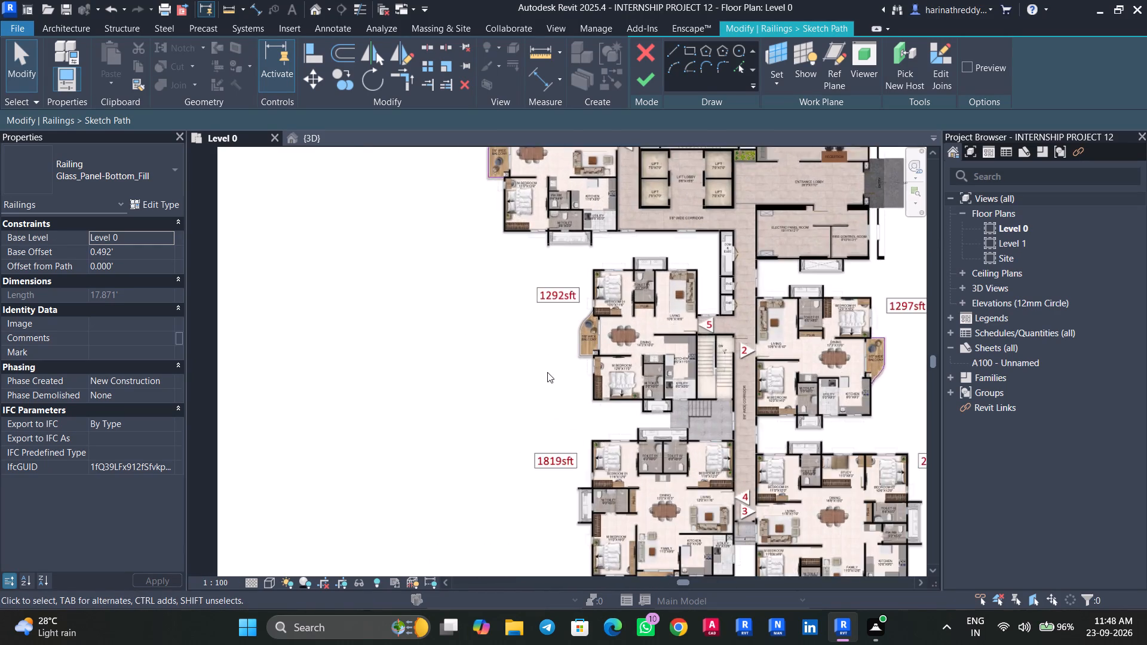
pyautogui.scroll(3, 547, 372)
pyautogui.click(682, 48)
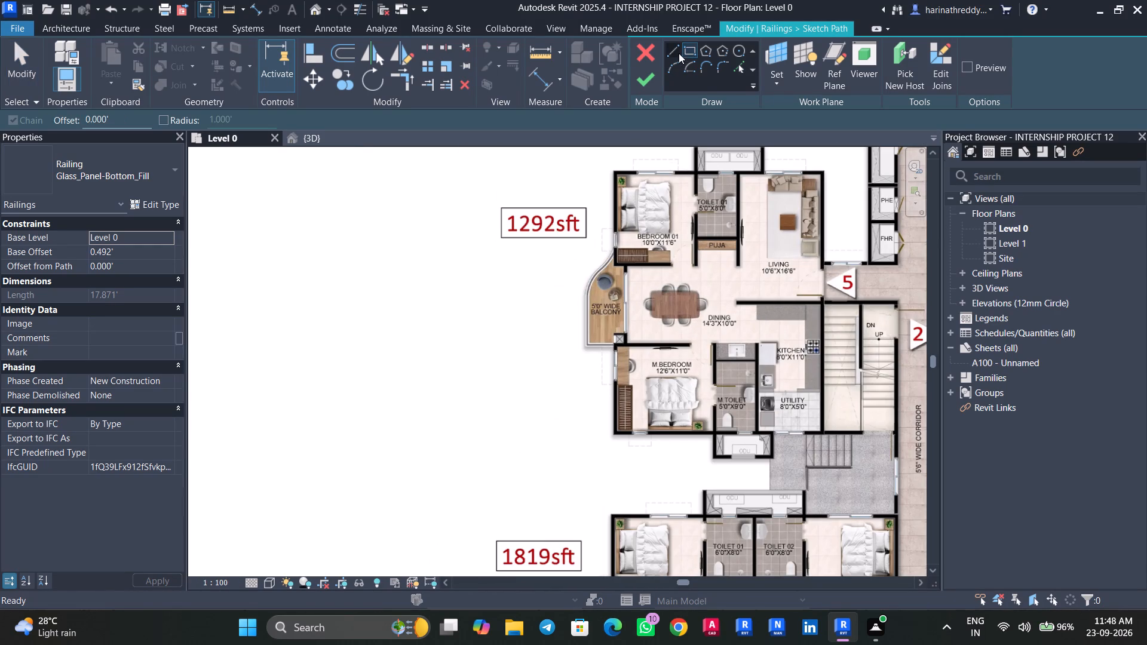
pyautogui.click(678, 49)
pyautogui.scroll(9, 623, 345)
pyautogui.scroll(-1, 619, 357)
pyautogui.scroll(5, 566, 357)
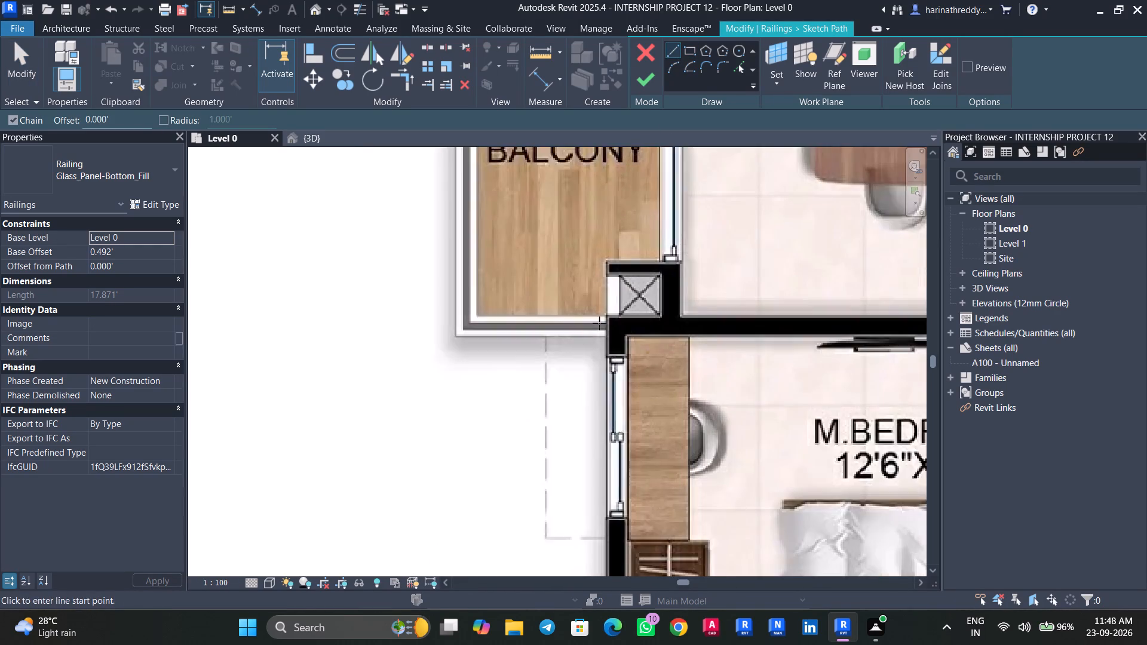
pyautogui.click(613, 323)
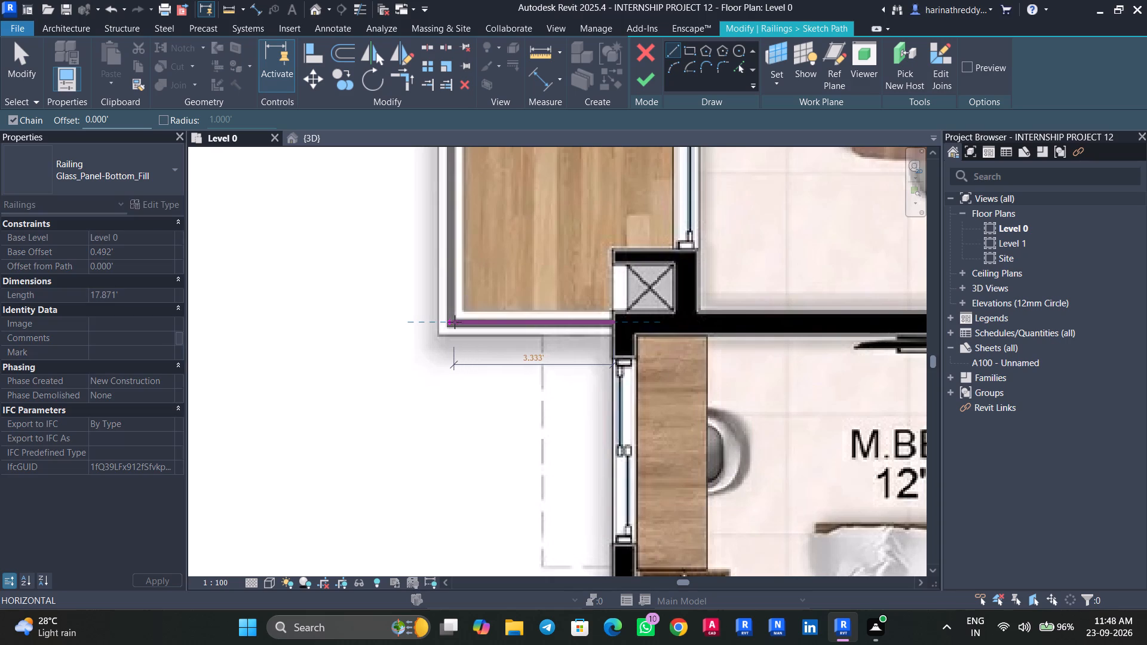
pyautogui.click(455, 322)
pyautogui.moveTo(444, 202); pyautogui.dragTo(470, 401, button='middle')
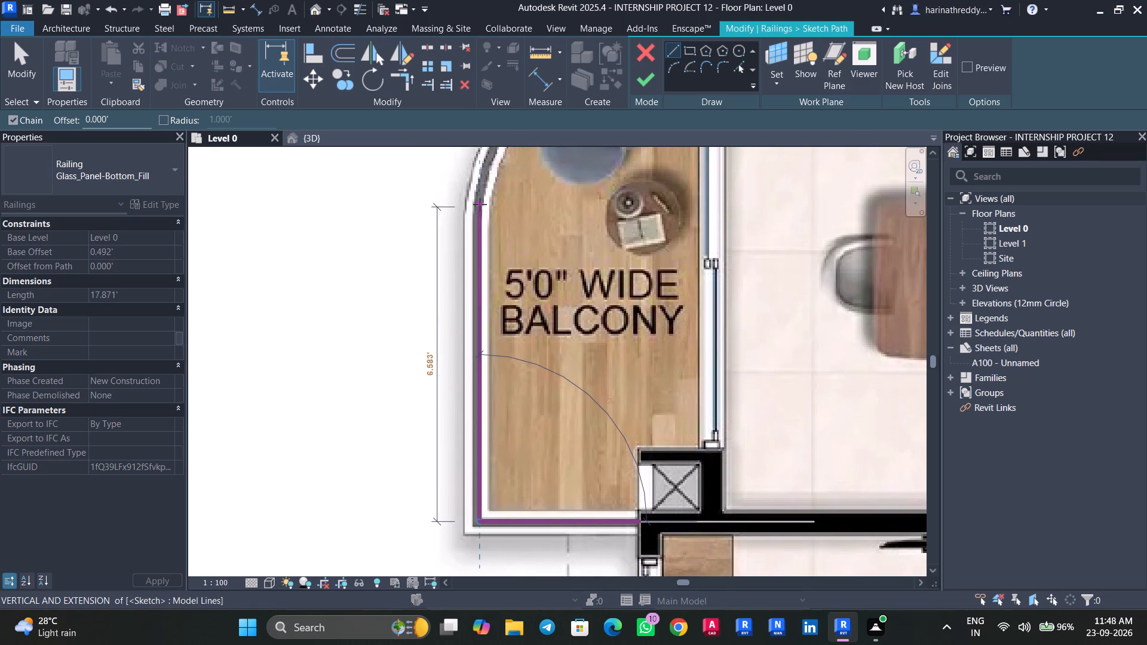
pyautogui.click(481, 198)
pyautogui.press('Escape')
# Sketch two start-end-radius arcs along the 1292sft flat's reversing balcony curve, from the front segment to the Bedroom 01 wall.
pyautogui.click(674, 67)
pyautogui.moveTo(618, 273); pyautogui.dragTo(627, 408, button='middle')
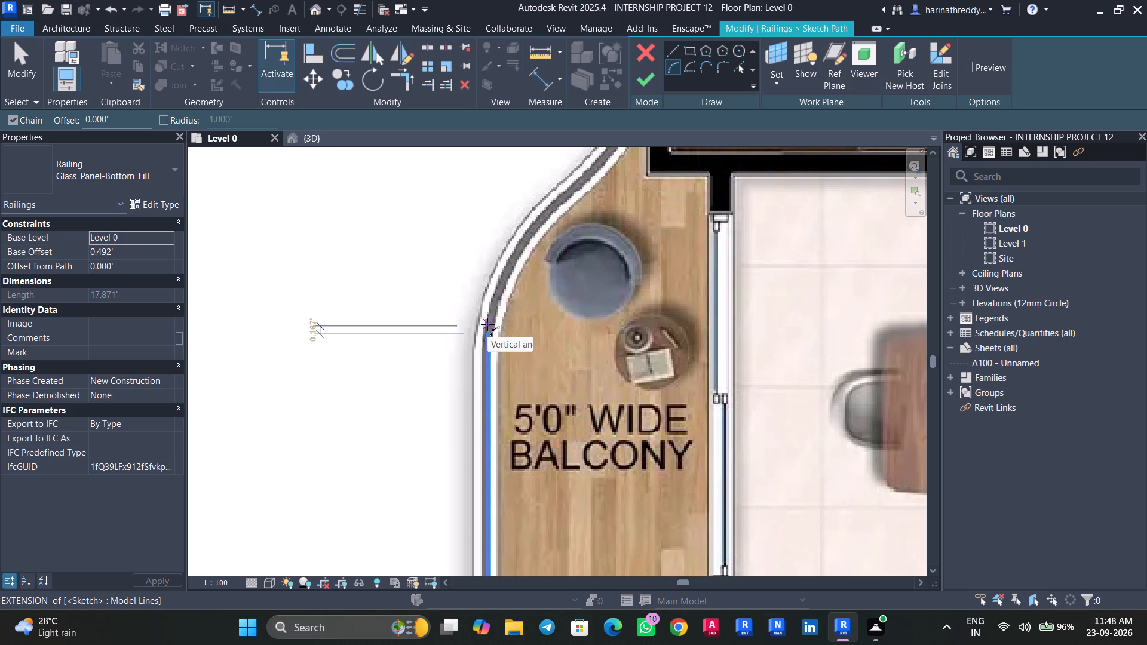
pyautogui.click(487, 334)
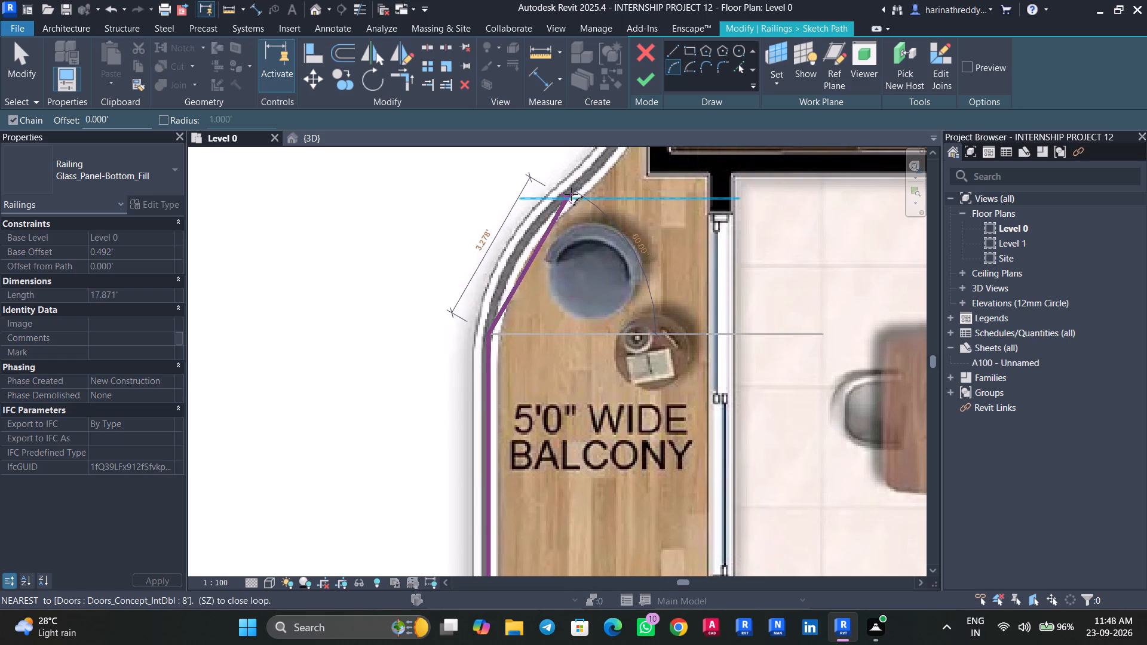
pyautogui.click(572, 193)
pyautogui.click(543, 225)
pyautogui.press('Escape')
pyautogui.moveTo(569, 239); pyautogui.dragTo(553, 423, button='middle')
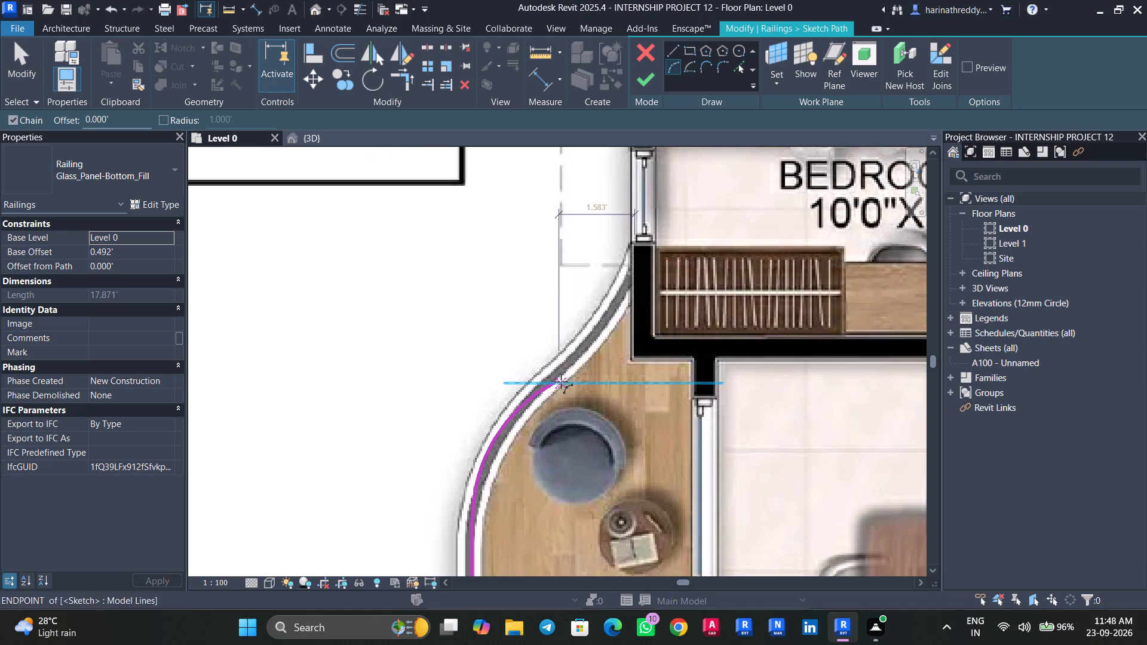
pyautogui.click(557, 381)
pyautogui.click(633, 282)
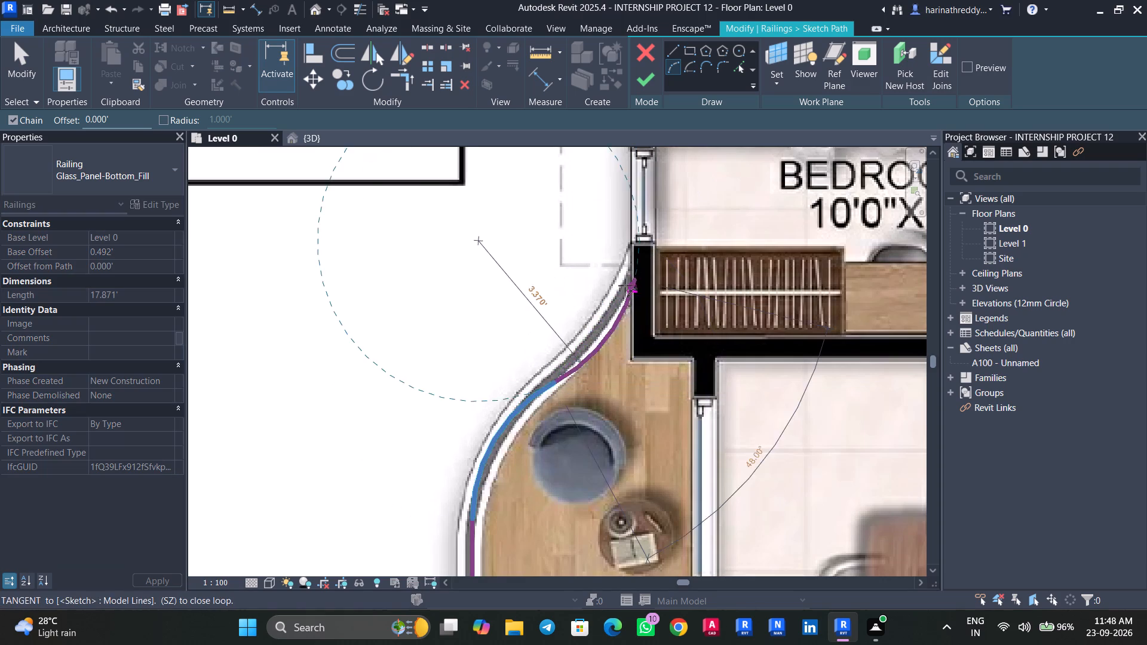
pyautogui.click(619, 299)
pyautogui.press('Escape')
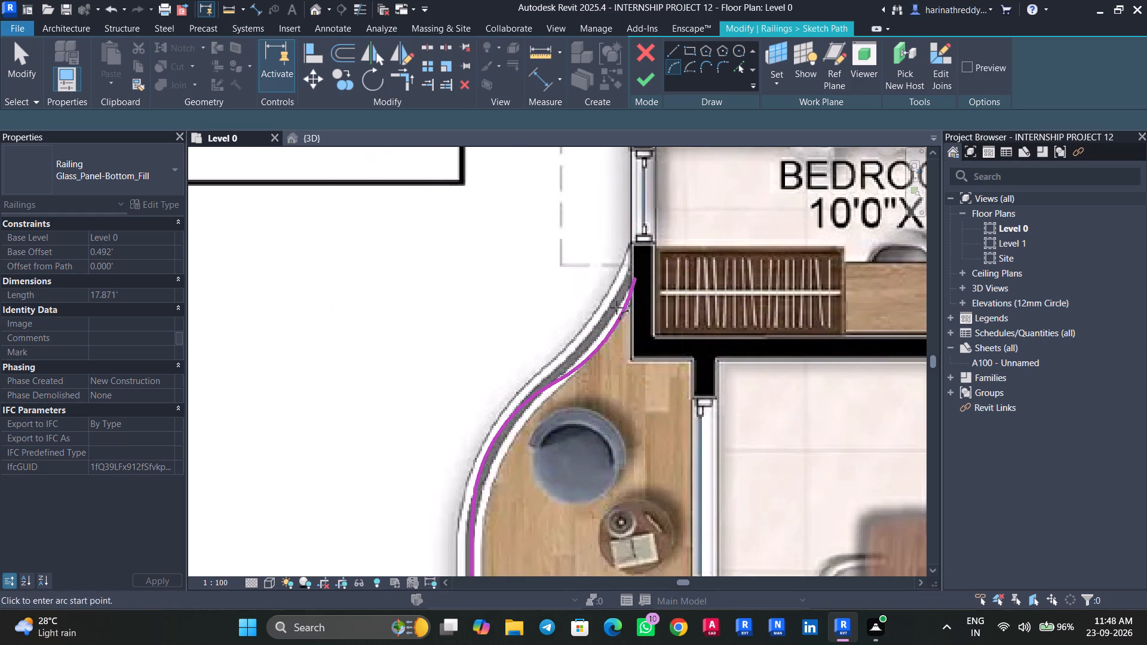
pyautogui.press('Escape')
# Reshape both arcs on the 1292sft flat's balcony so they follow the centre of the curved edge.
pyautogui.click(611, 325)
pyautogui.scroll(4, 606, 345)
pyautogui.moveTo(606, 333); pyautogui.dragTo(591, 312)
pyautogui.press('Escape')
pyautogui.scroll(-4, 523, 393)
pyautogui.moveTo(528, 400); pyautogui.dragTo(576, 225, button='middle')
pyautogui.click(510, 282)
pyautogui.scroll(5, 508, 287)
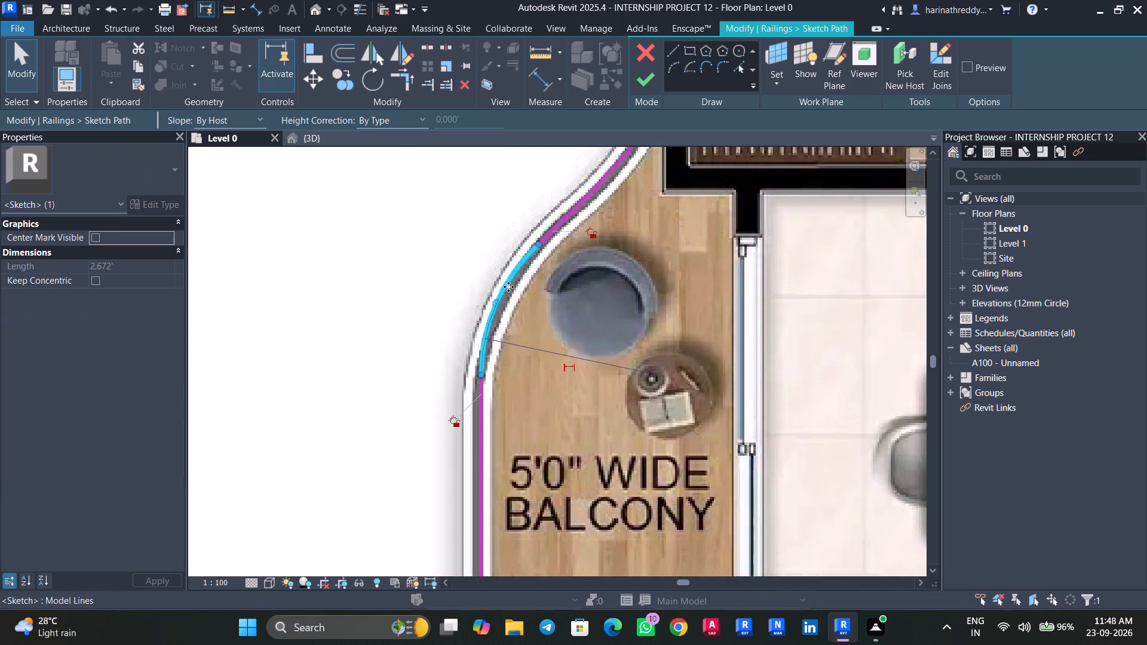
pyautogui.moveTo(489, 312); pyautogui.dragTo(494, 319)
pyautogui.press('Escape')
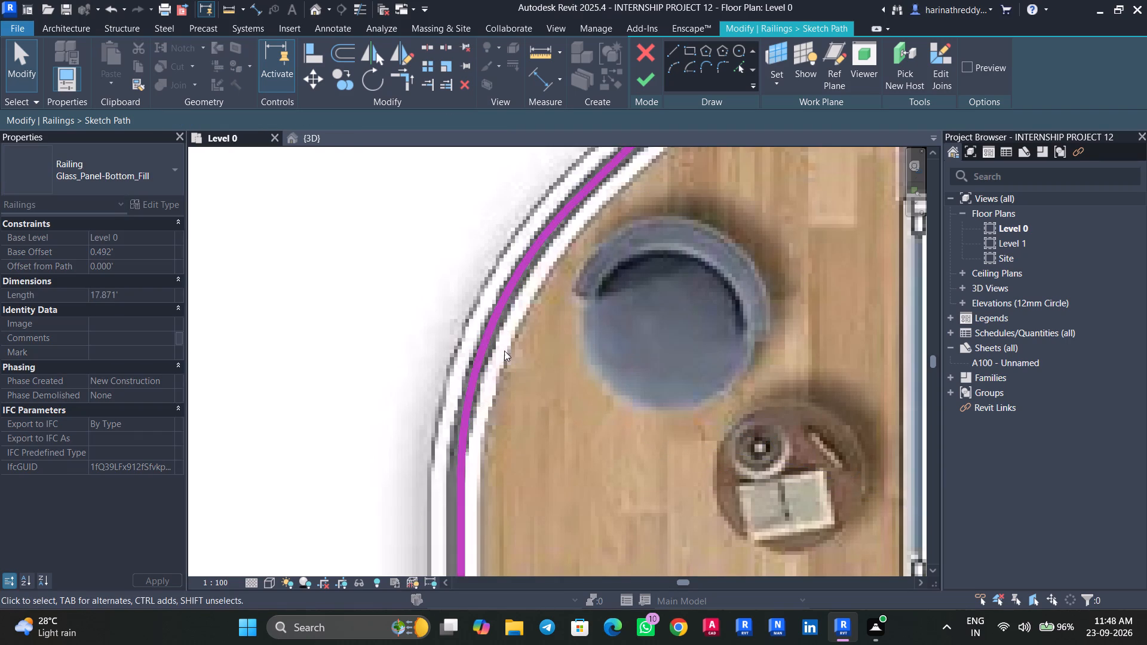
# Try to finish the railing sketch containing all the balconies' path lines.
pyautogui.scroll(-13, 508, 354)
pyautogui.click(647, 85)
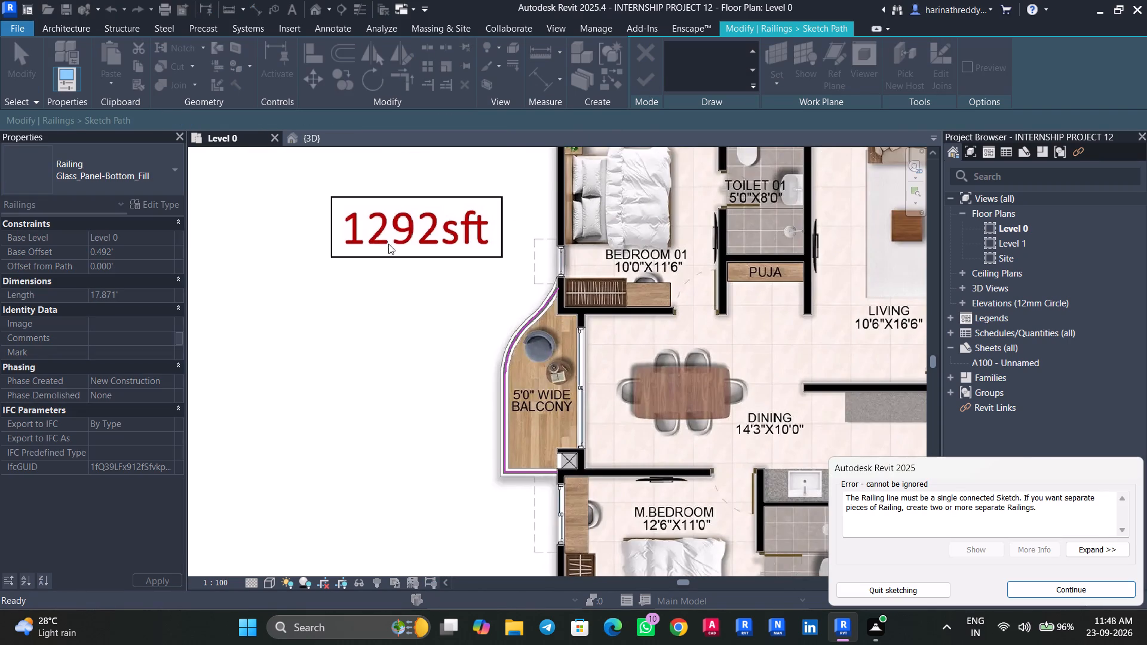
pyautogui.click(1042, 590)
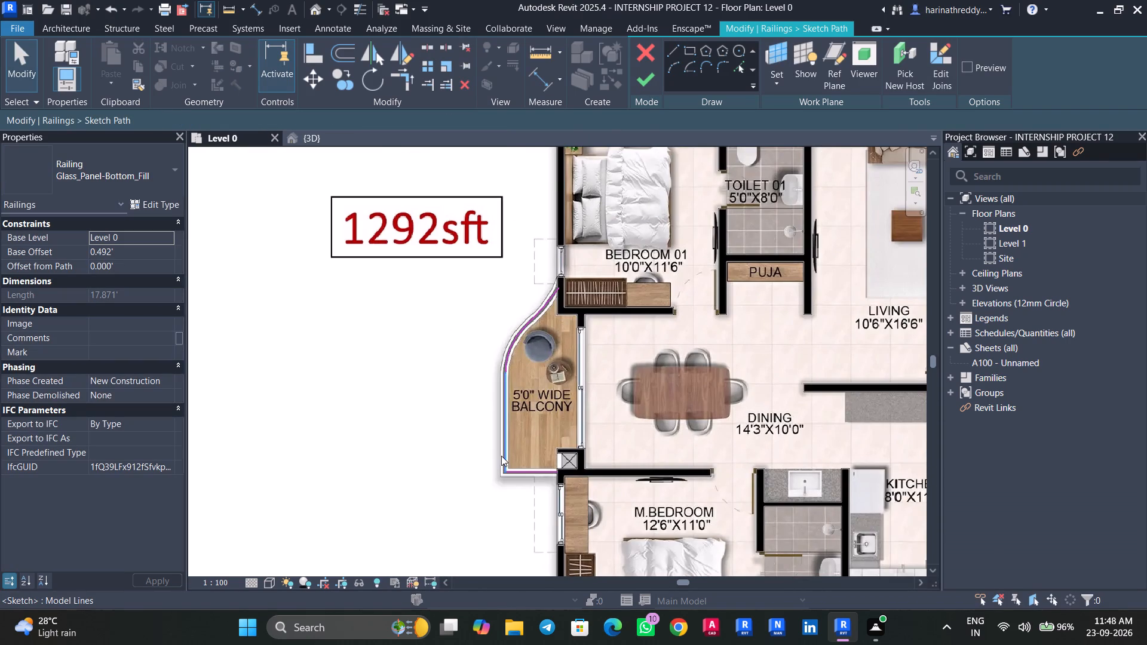
# Delete the railing sketch lines on the 1297sft flat's balcony and the curved lines on the 2090sft flat's balcony.
pyautogui.scroll(-9, 466, 440)
pyautogui.middleClick(465, 444)
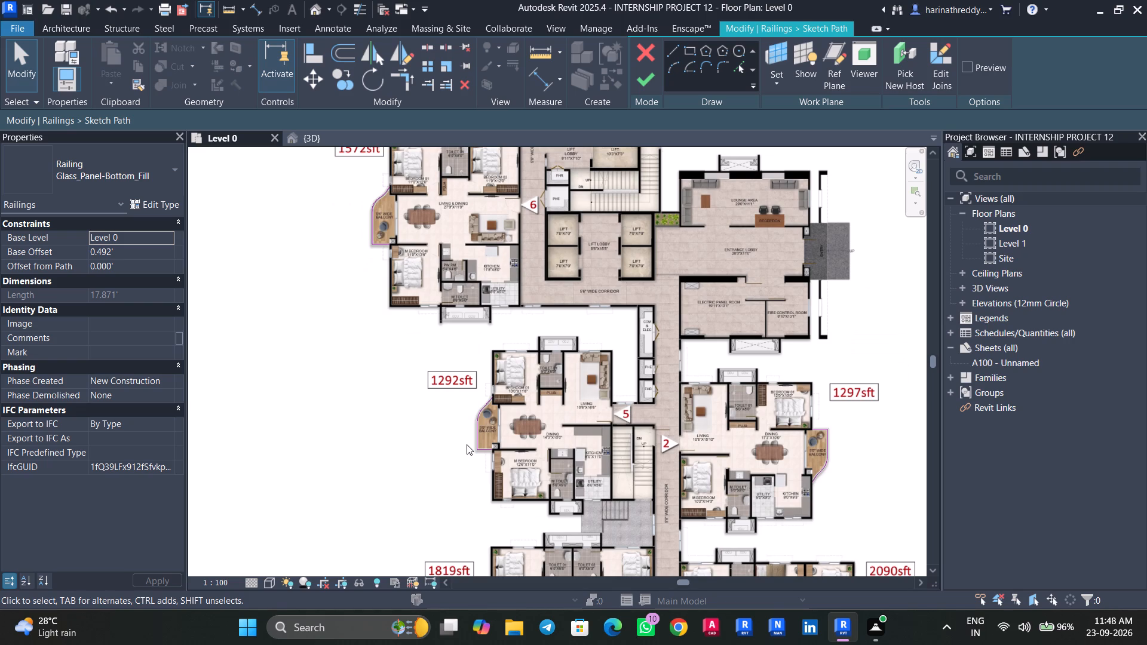
pyautogui.moveTo(467, 444); pyautogui.dragTo(507, 292, button='middle')
pyautogui.scroll(3, 611, 566)
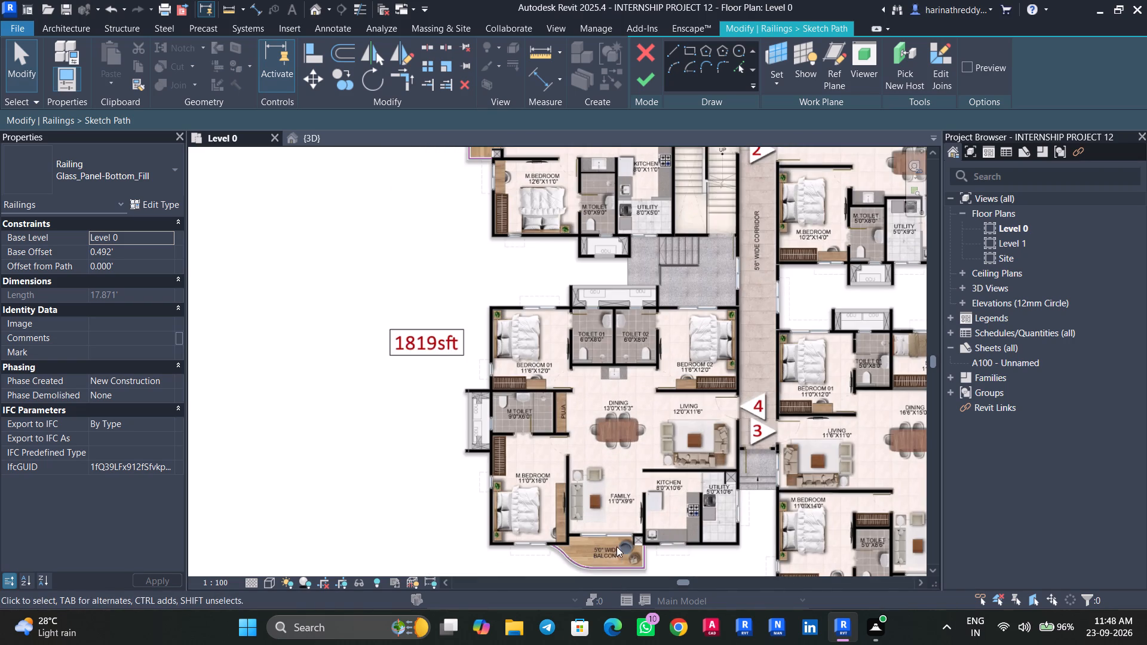
pyautogui.scroll(-2, 681, 473)
pyautogui.scroll(1, 681, 473)
pyautogui.scroll(-1, 681, 473)
pyautogui.moveTo(684, 468); pyautogui.dragTo(343, 459, button='middle')
pyautogui.scroll(-2, 538, 484)
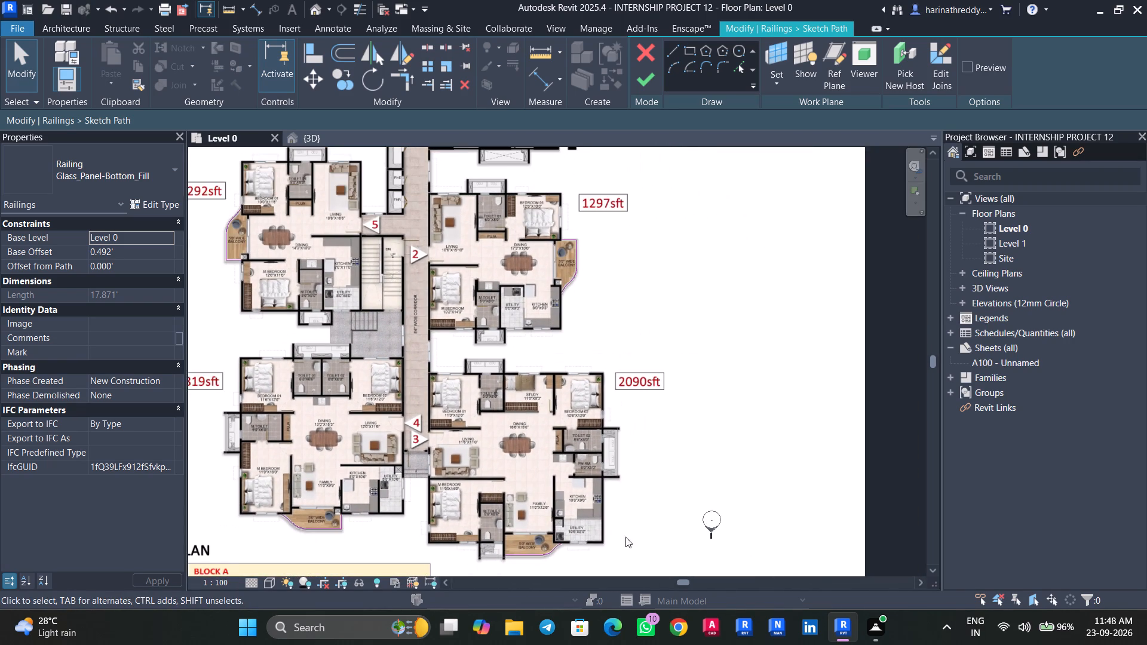
pyautogui.moveTo(625, 545); pyautogui.dragTo(476, 188)
pyautogui.press('Delete')
# Delete the railing sketch lines on the balconies of both 1457sft flats, units 7 and 8.
pyautogui.moveTo(568, 259); pyautogui.dragTo(634, 494, button='middle')
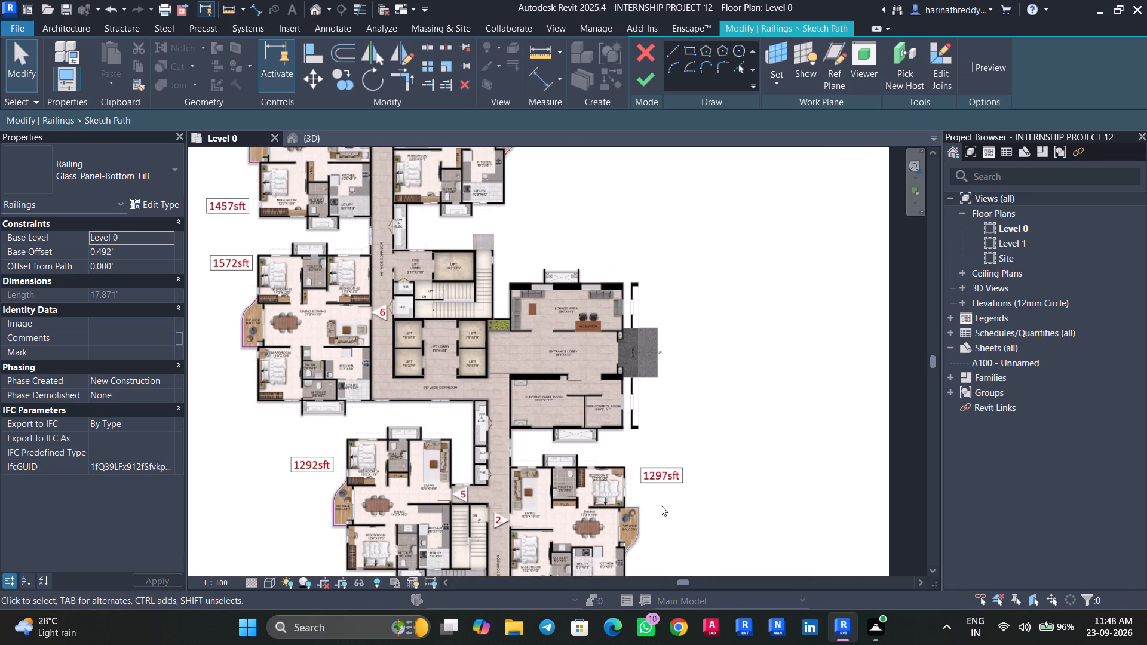
pyautogui.moveTo(634, 388); pyautogui.dragTo(724, 573, button='middle')
pyautogui.scroll(1, 710, 549)
pyautogui.moveTo(697, 357); pyautogui.dragTo(349, 225)
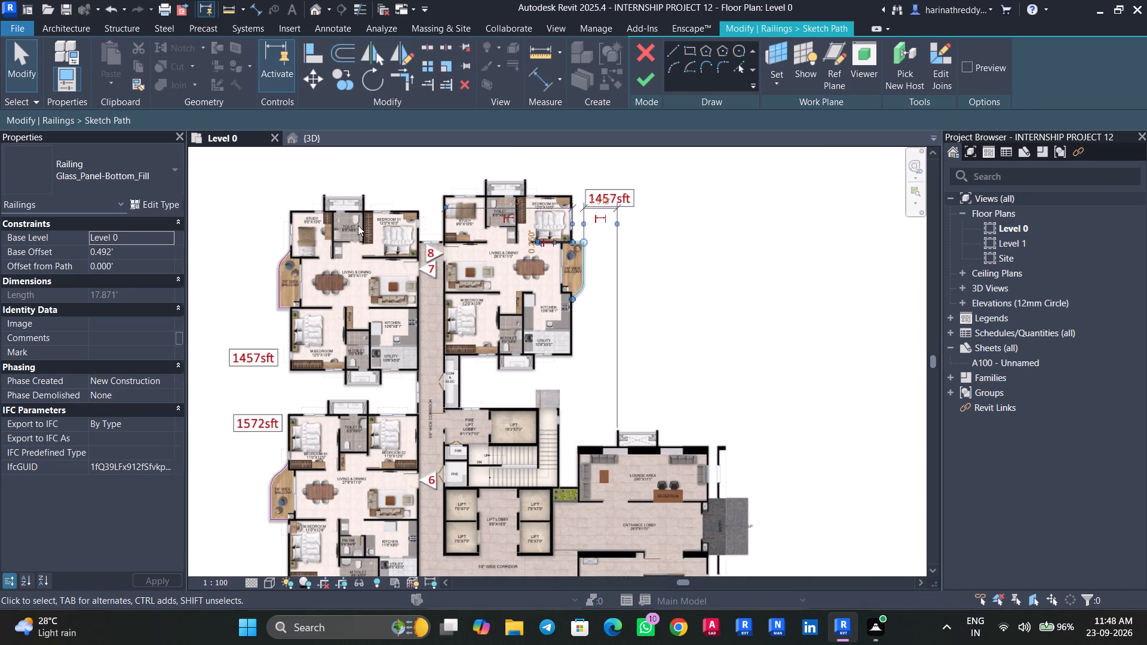
pyautogui.click(676, 380)
pyautogui.moveTo(792, 396); pyautogui.dragTo(173, 204)
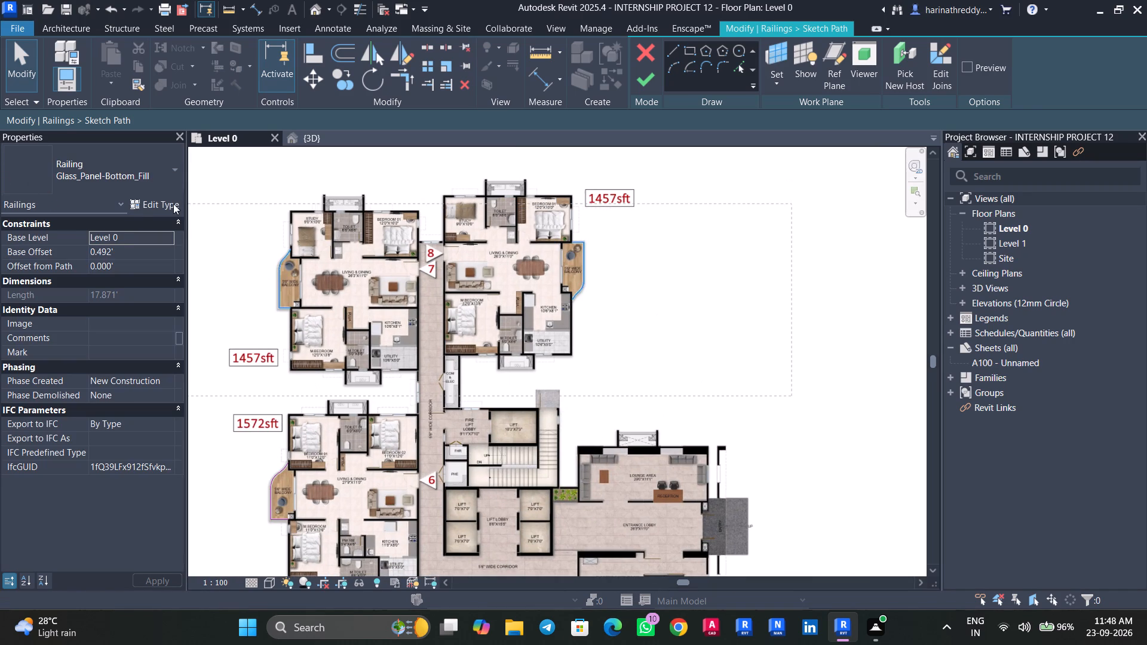
pyautogui.moveTo(173, 204); pyautogui.dragTo(206, 186)
pyautogui.press('Delete')
# Delete the railing sketch lines on the balconies of the 1572sft and 1292sft flats.
pyautogui.moveTo(313, 297); pyautogui.dragTo(469, 121, button='middle')
pyautogui.scroll(4, 523, 327)
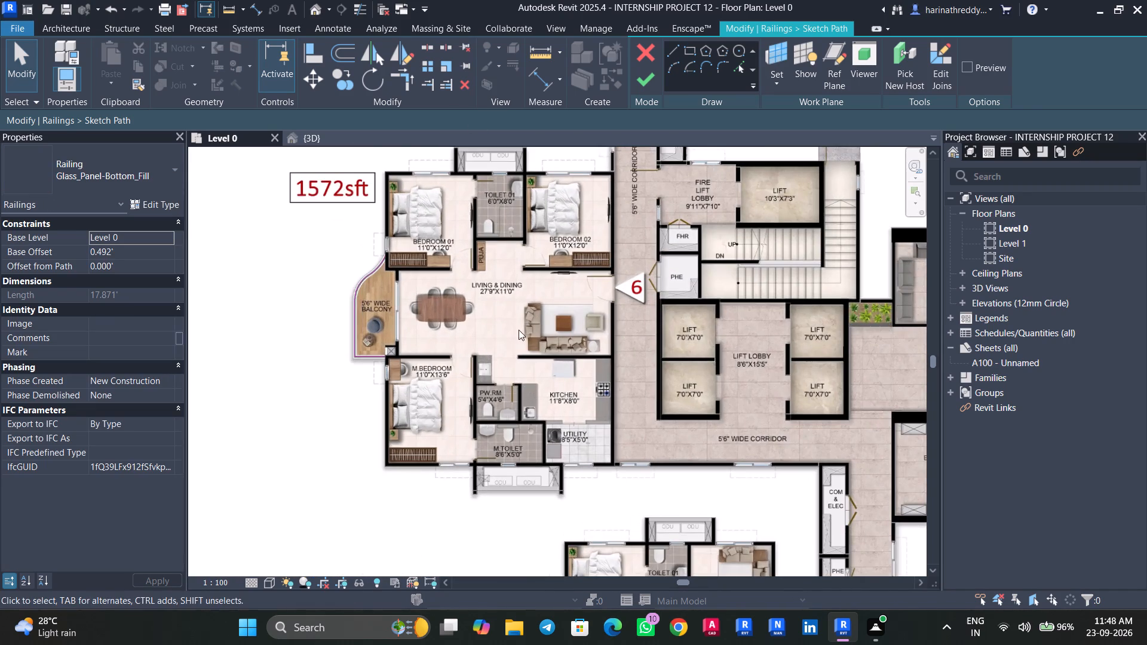
pyautogui.moveTo(501, 380); pyautogui.dragTo(298, 236)
pyautogui.press('Delete')
pyautogui.scroll(-6, 315, 250)
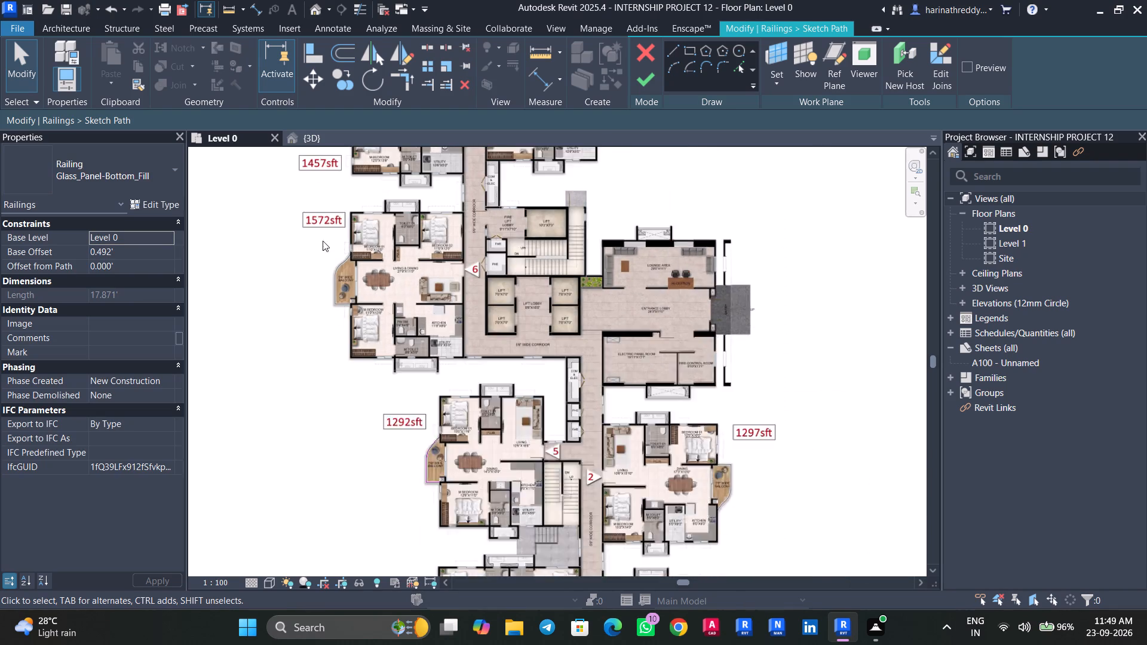
pyautogui.scroll(-1, 323, 241)
pyautogui.moveTo(456, 454); pyautogui.dragTo(342, 358)
pyautogui.press('Delete')
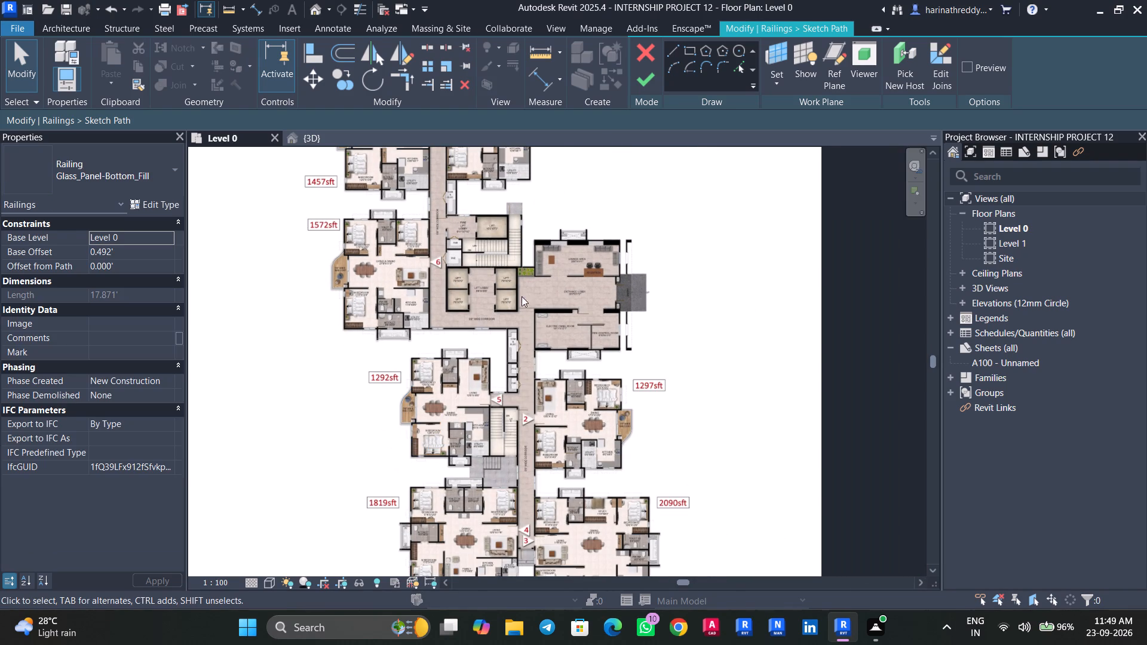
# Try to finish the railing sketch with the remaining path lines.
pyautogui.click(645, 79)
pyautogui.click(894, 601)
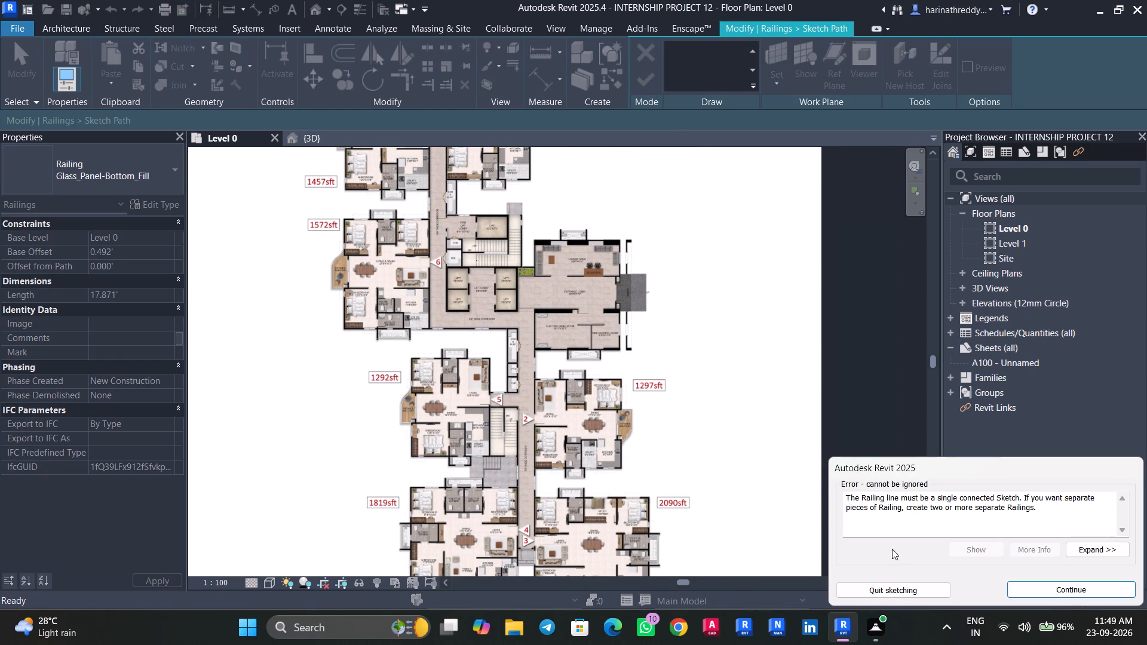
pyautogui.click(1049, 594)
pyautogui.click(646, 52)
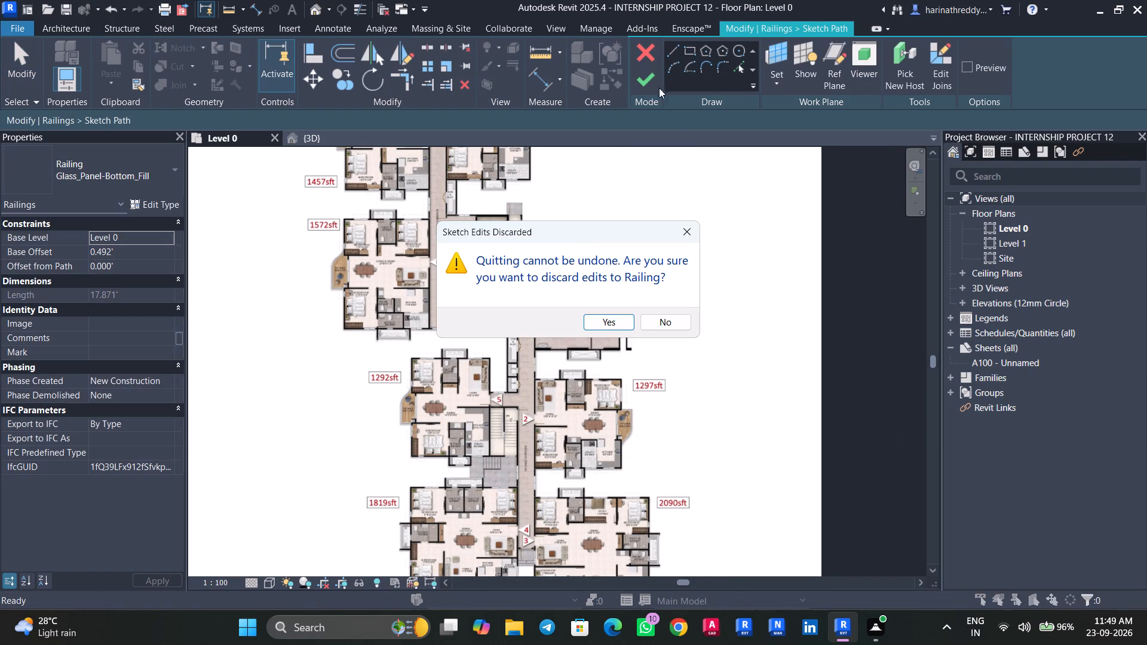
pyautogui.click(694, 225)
# Delete the remaining sketch lines on the 2090sft flat's balcony and finish the railing with only the 1819sft flat's path.
pyautogui.moveTo(560, 374); pyautogui.dragTo(611, 179, button='middle')
pyautogui.scroll(5, 452, 346)
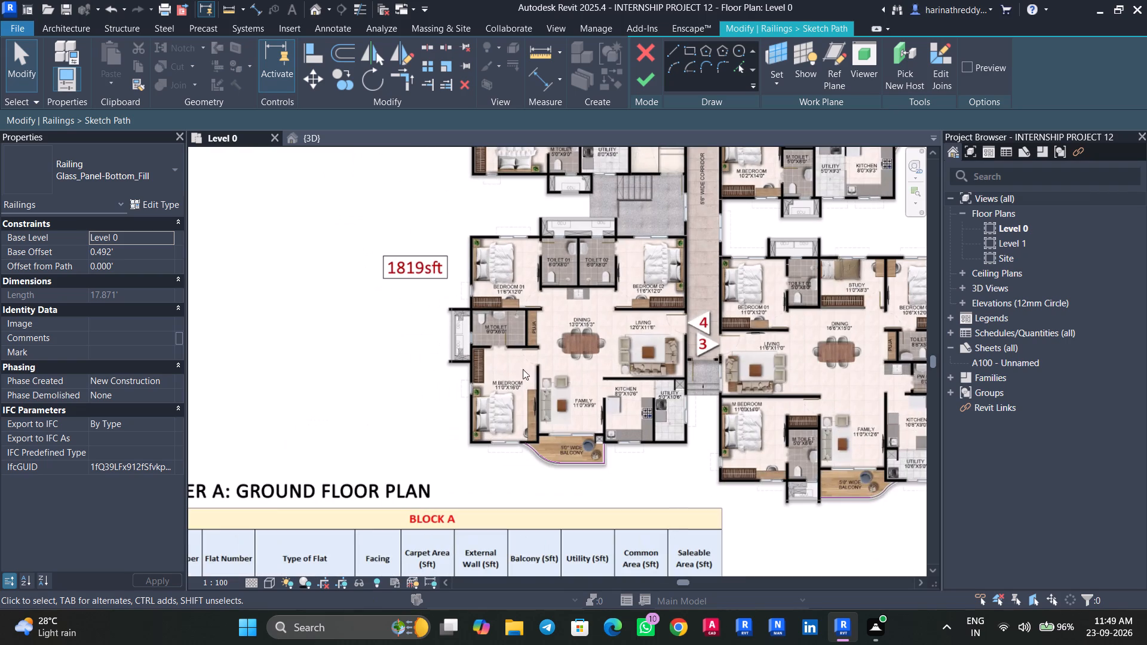
pyautogui.moveTo(783, 380); pyautogui.dragTo(435, 354, button='middle')
pyautogui.scroll(4, 493, 530)
pyautogui.moveTo(599, 484); pyautogui.dragTo(443, 334)
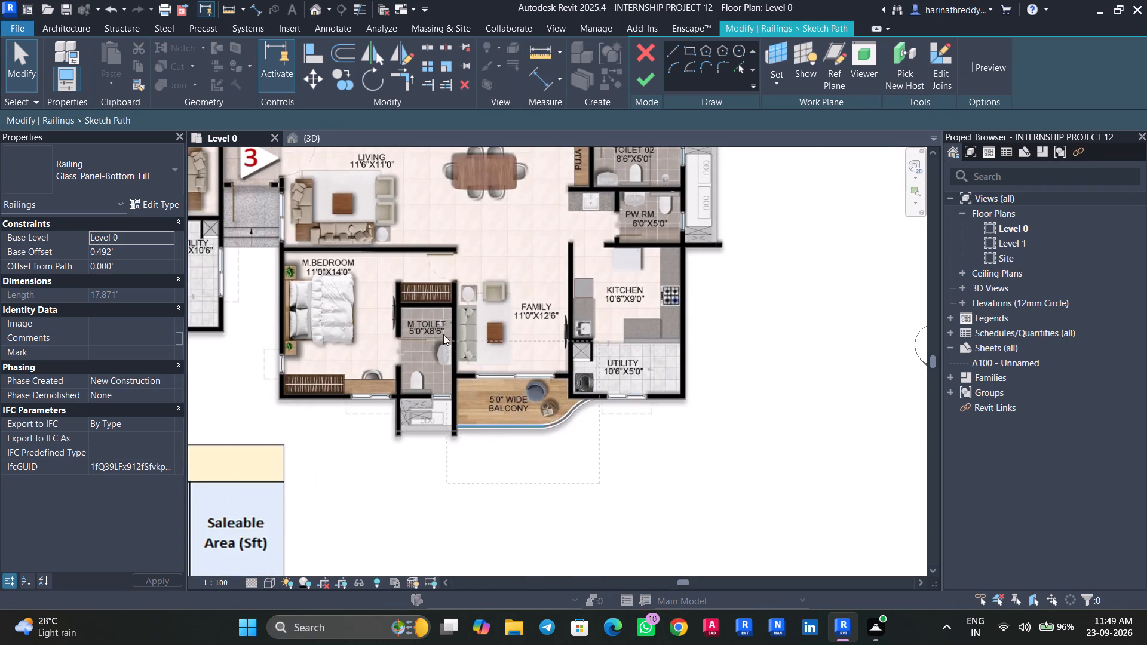
pyautogui.moveTo(443, 334); pyautogui.dragTo(438, 328)
pyautogui.press('Delete')
pyautogui.click(651, 82)
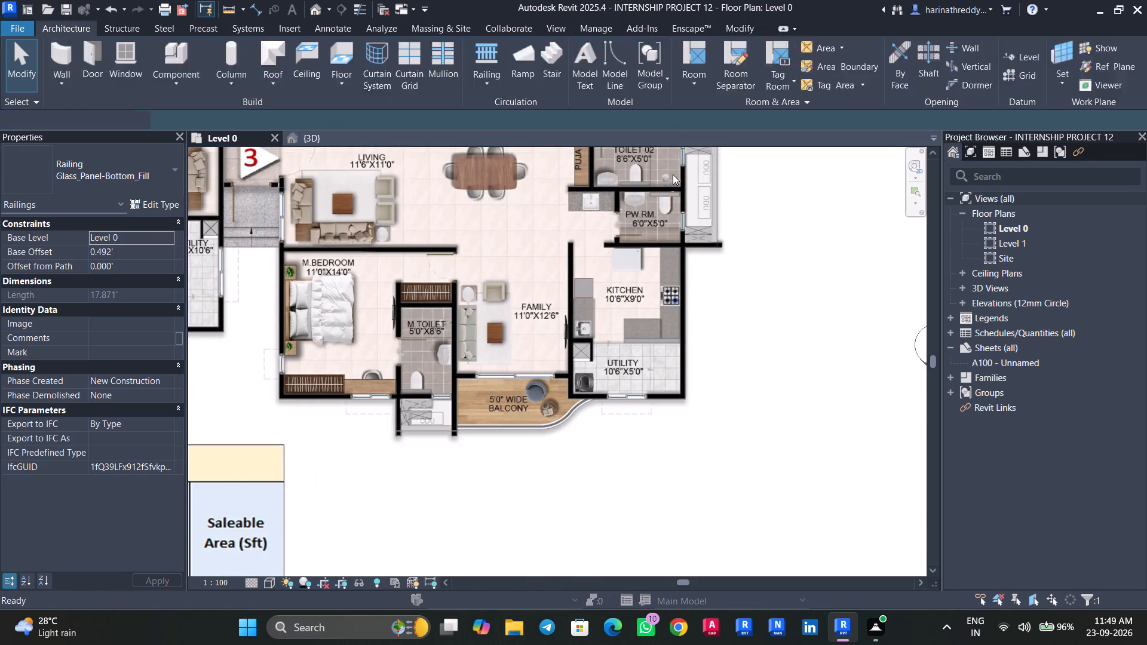
pyautogui.scroll(-4, 684, 363)
pyautogui.press('Escape')
pyautogui.press('Escape')
pyautogui.press('Escape')
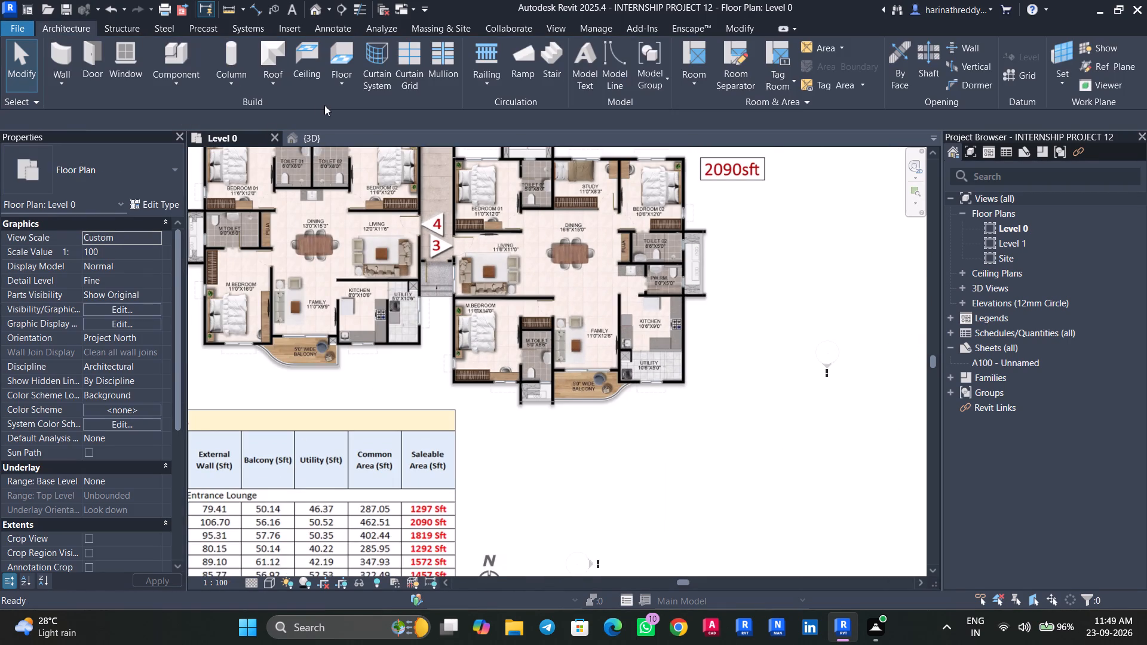
# Start a new sketched railing on the 2090sft flat's balcony and draw its straight path line along the outer edge, from the M.Toilet-side wall.
pyautogui.click(484, 90)
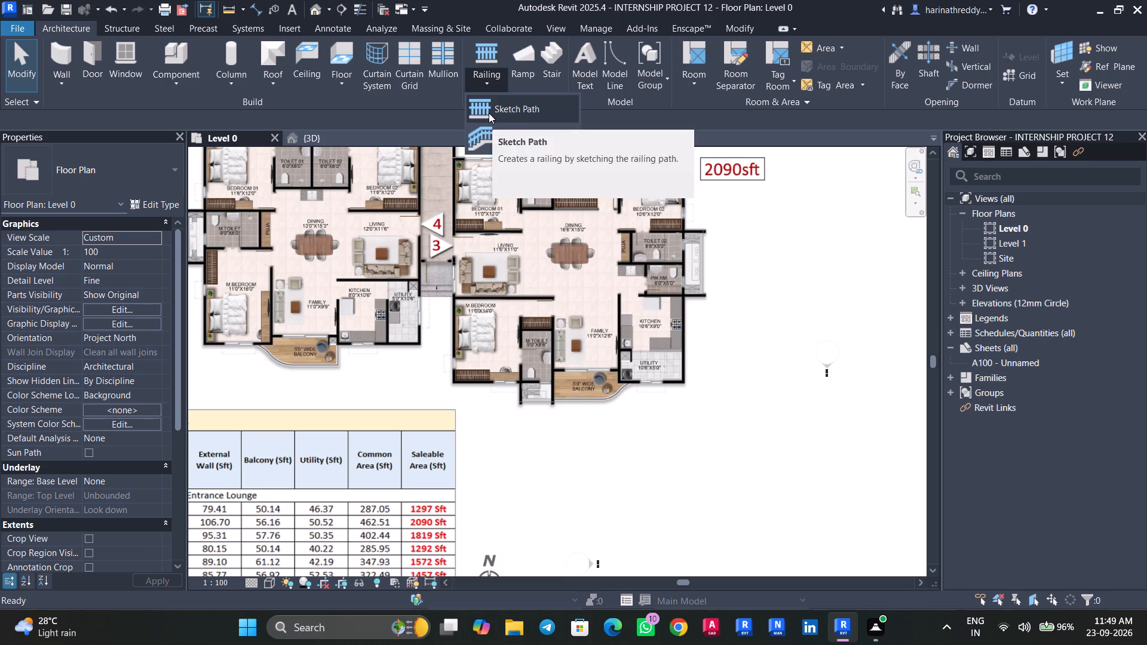
pyautogui.click(489, 113)
pyautogui.scroll(4, 596, 434)
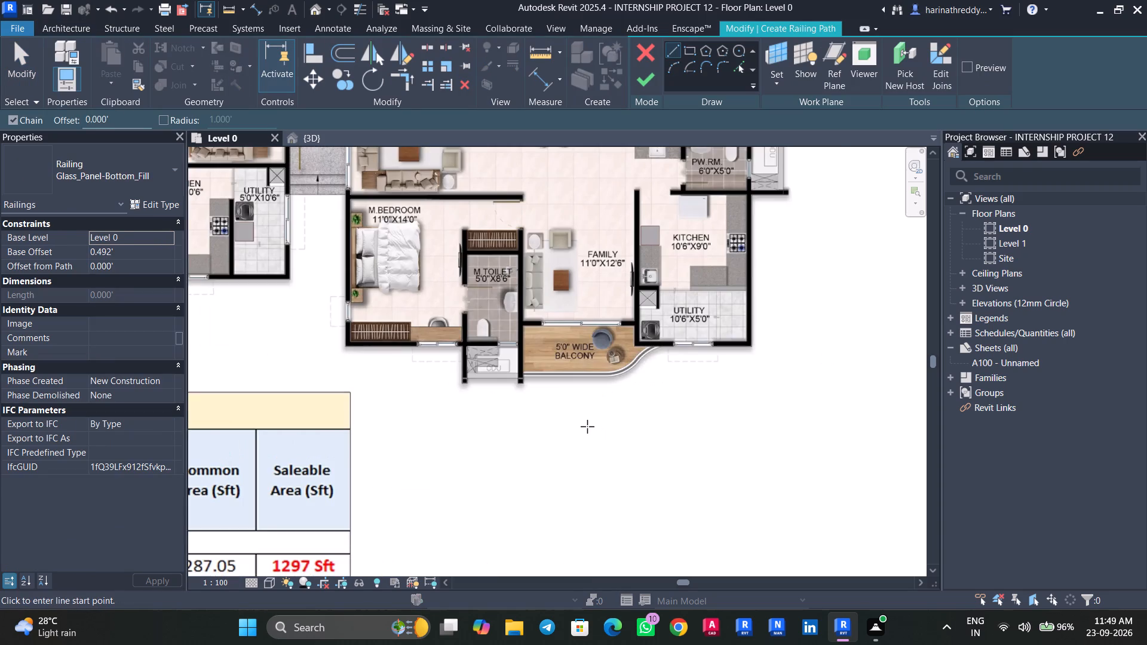
pyautogui.scroll(3, 585, 423)
pyautogui.scroll(6, 506, 360)
pyautogui.scroll(-1, 498, 337)
pyautogui.scroll(3, 498, 337)
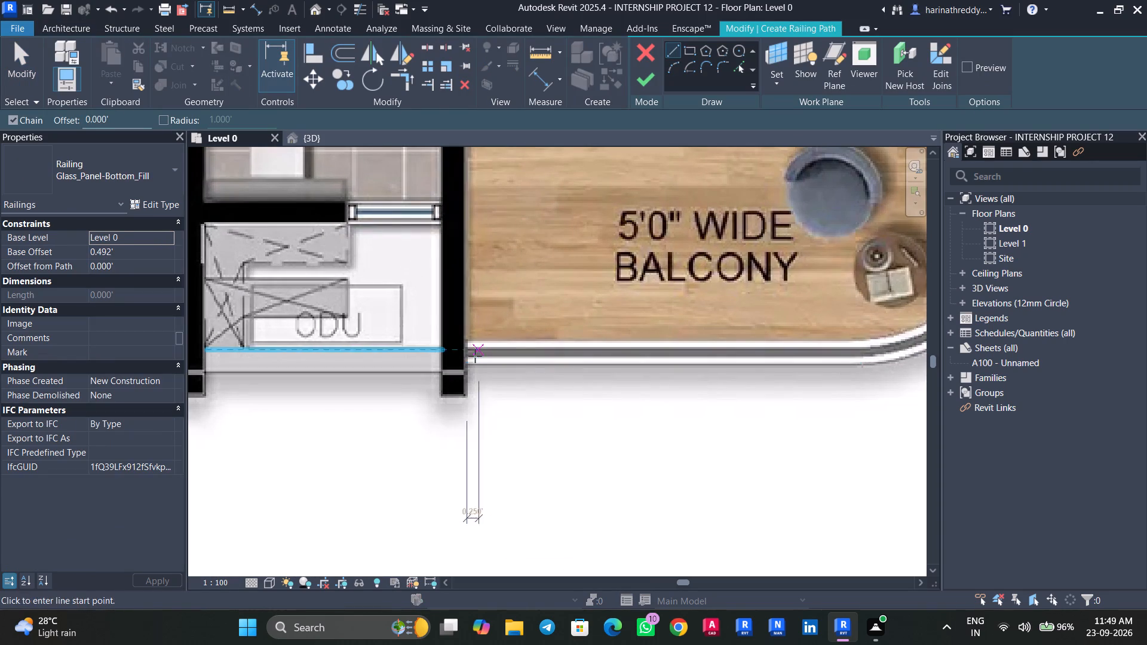
pyautogui.click(462, 354)
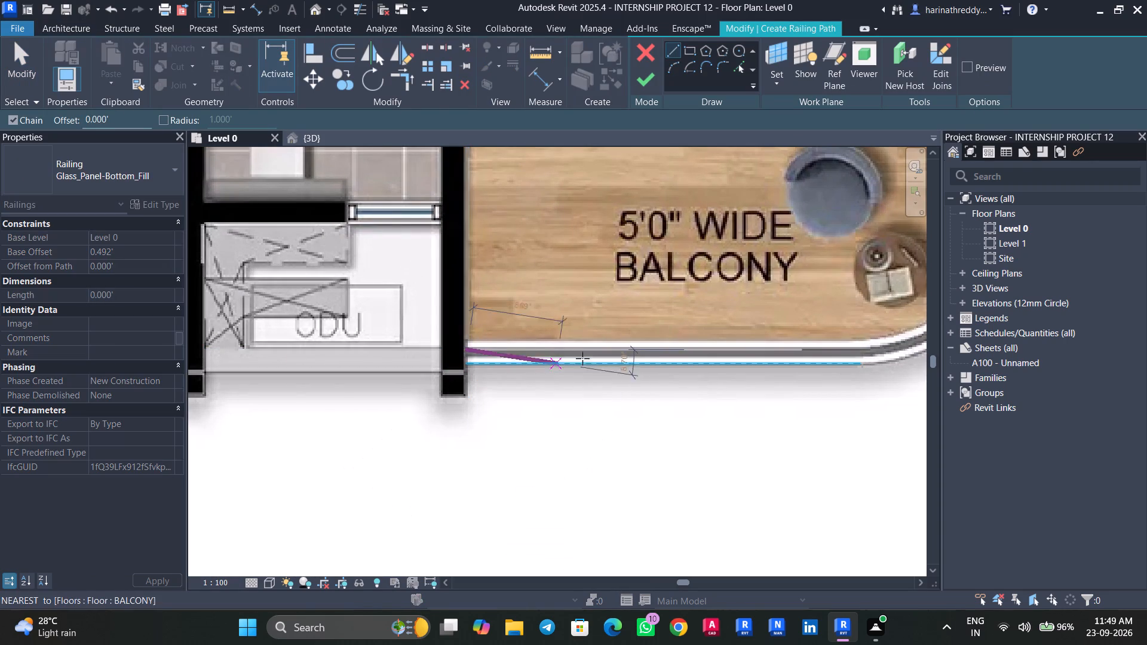
pyautogui.moveTo(633, 360); pyautogui.dragTo(381, 347, button='middle')
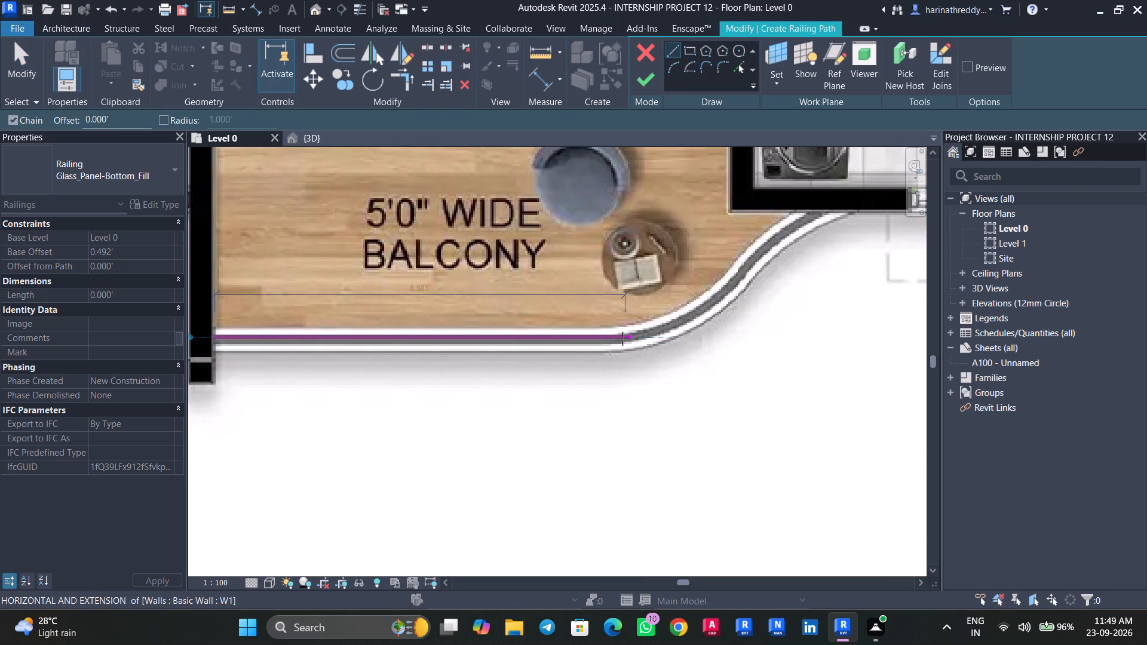
pyautogui.click(616, 339)
# Draw a tangent arc from the end of the straight line along the outward bend of the 2090sft flat's balcony edge.
pyautogui.click(674, 59)
pyautogui.click(675, 70)
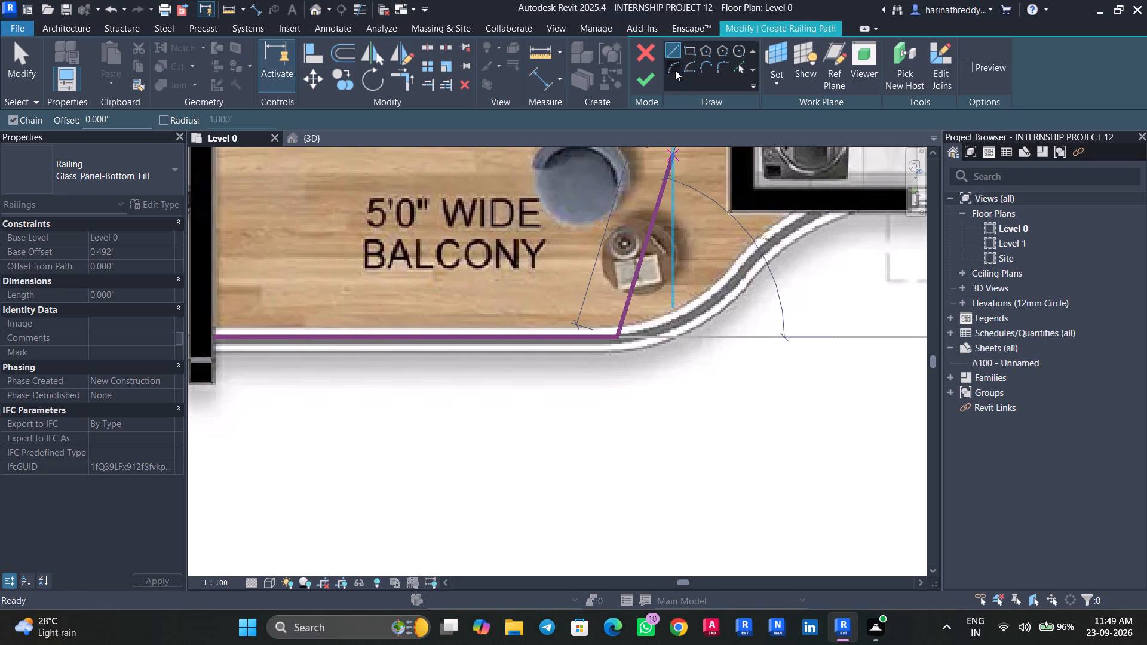
pyautogui.press('Escape')
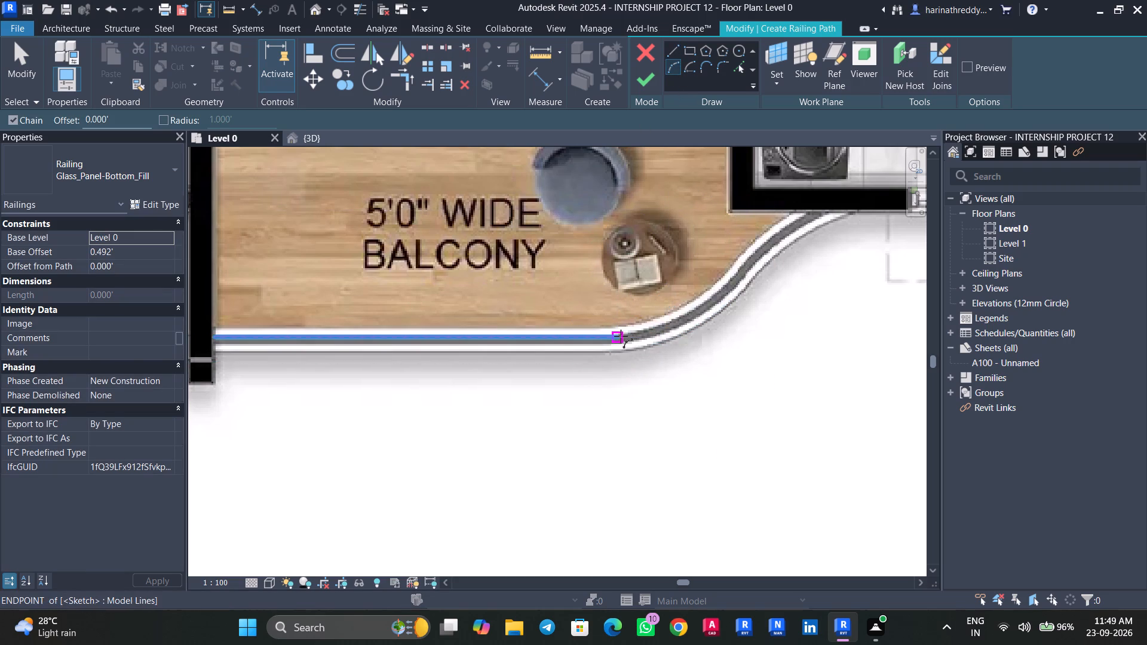
pyautogui.click(620, 335)
pyautogui.click(747, 268)
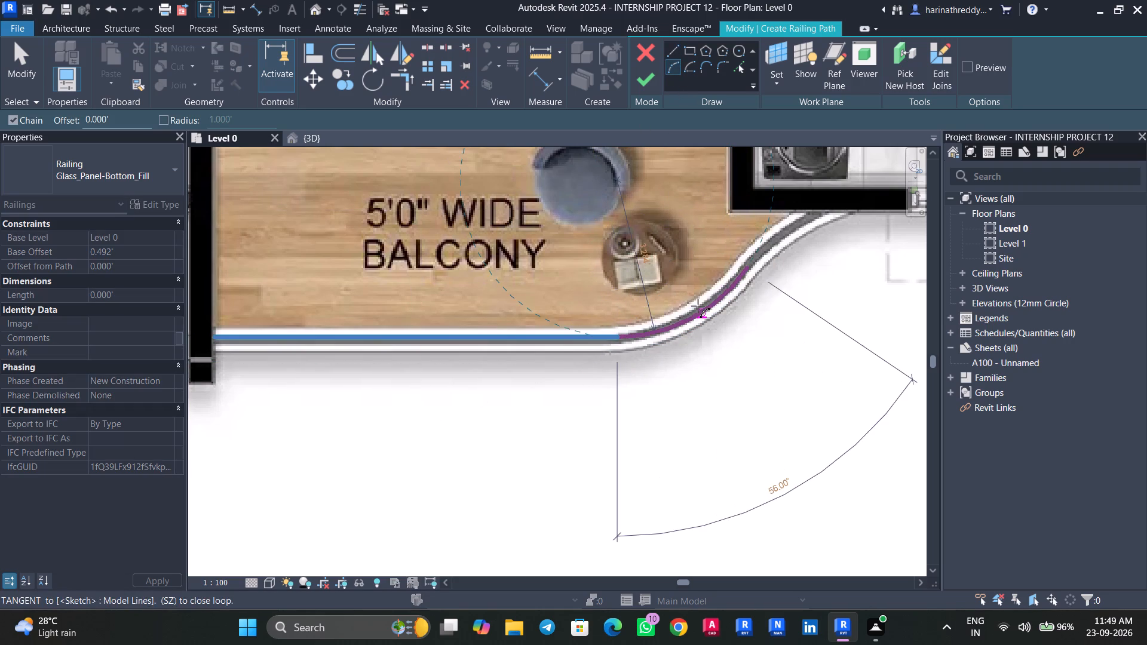
pyautogui.click(698, 306)
pyautogui.press('Escape')
pyautogui.press('Escape')
# Continue the path with a second, reverse arc up to the utility wall and finish the 2090sft flat's balcony railing.
pyautogui.moveTo(768, 250); pyautogui.dragTo(565, 289, button='middle')
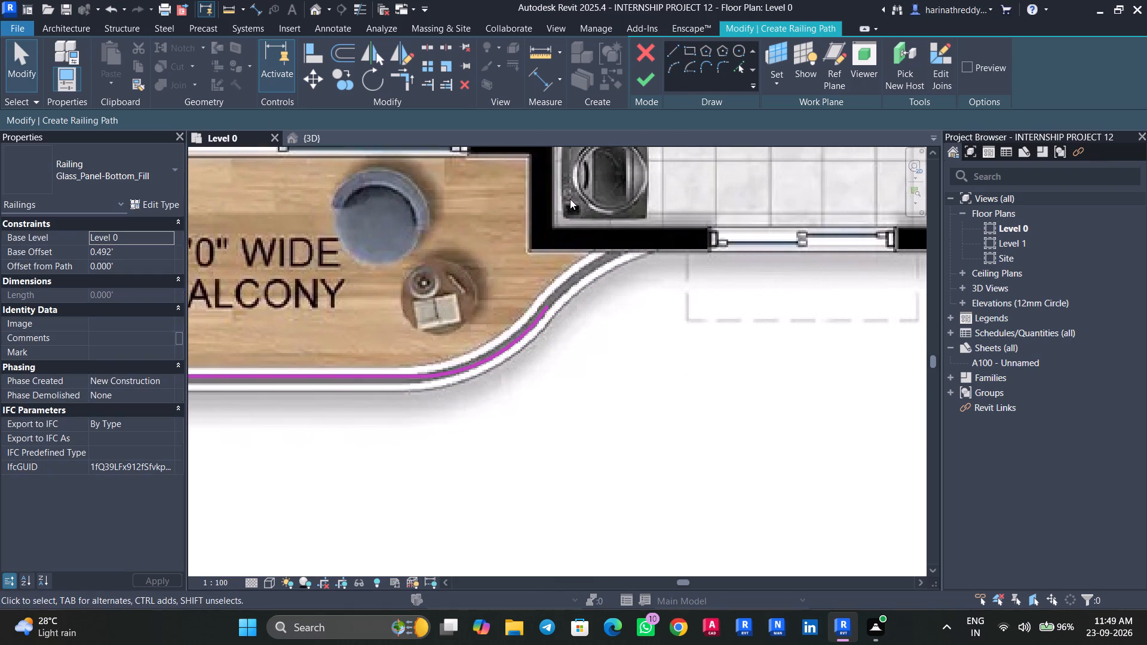
pyautogui.click(670, 68)
pyautogui.click(547, 304)
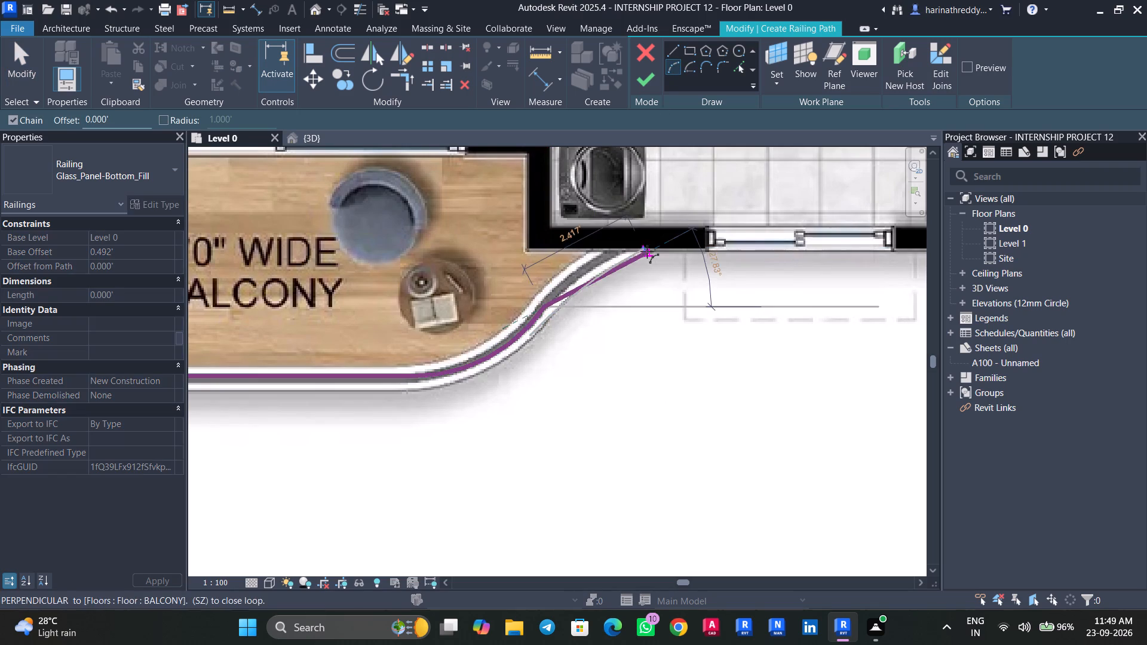
pyautogui.click(609, 251)
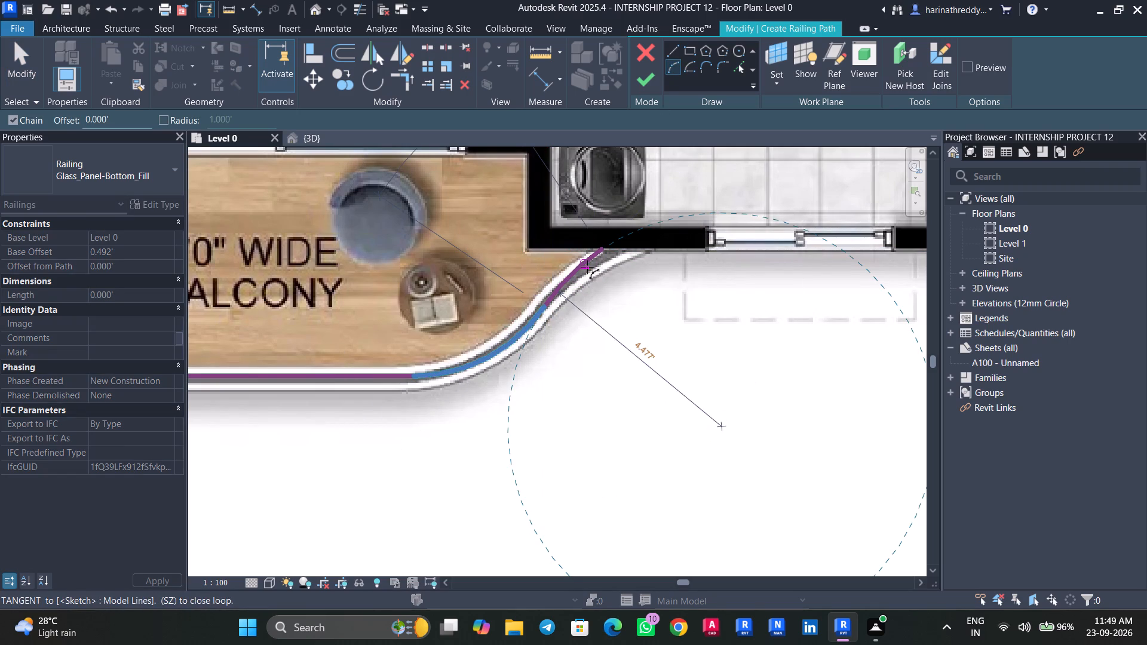
pyautogui.click(587, 267)
pyautogui.press('Escape')
pyautogui.press('Escape')
pyautogui.scroll(-11, 587, 316)
pyautogui.click(646, 84)
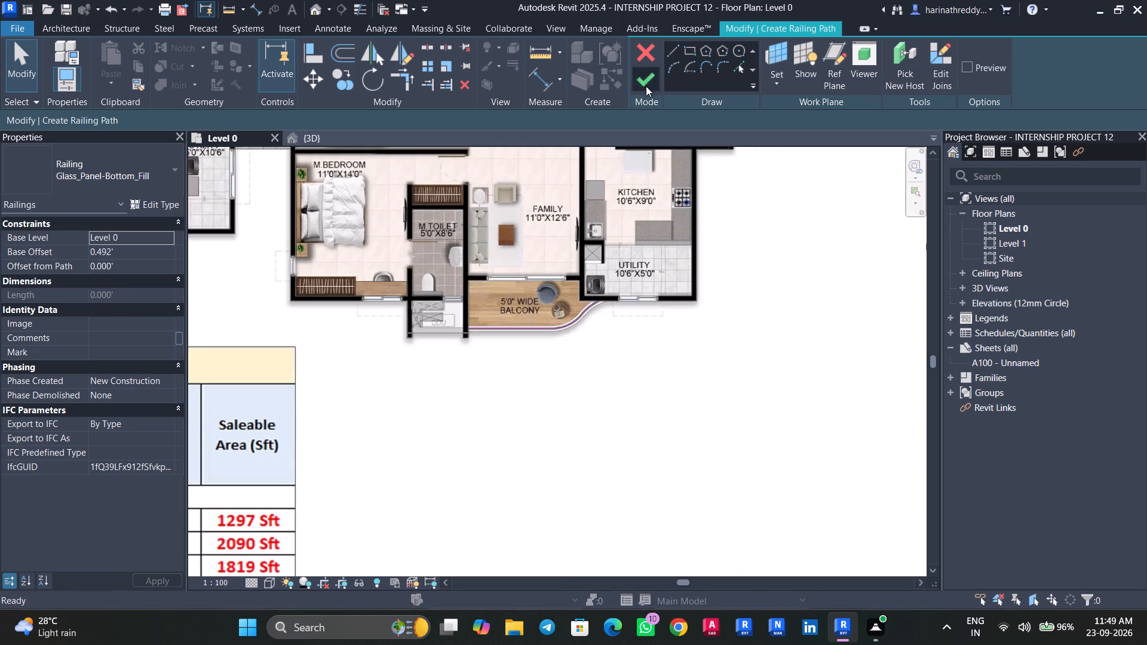
# Start a new sketched railing on the 1297sft flat's balcony and draw two straight path lines, from the bedroom wall around the corner to the bend.
pyautogui.moveTo(726, 188); pyautogui.dragTo(664, 395, button='middle')
pyautogui.moveTo(677, 320); pyautogui.dragTo(667, 406, button='middle')
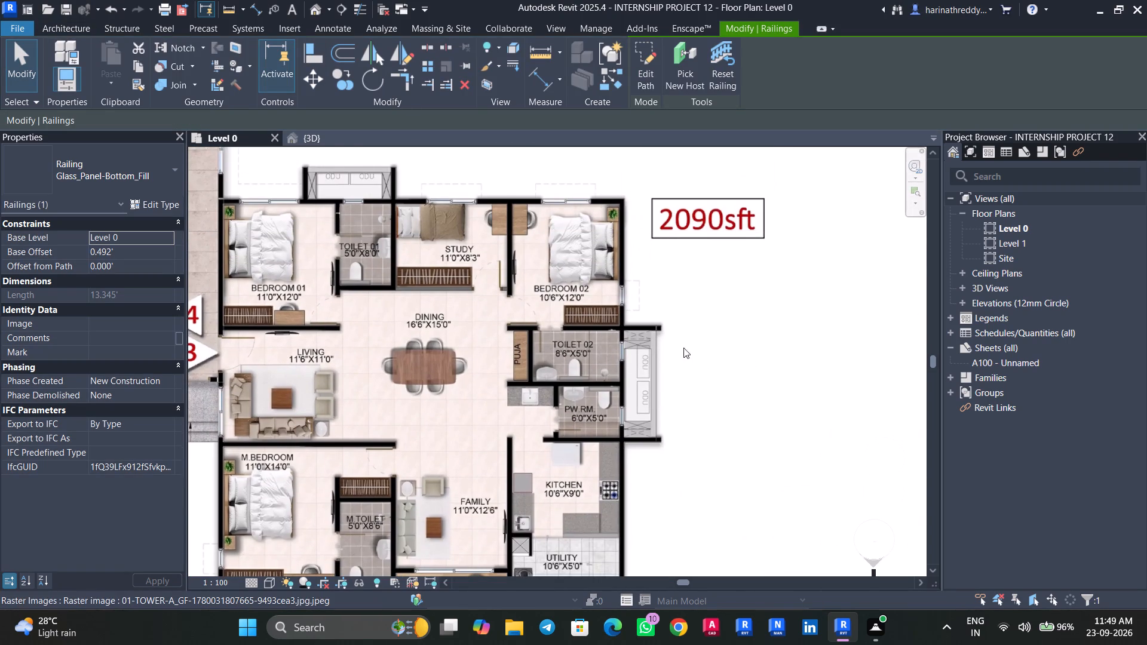
pyautogui.moveTo(686, 343); pyautogui.dragTo(686, 393, button='middle')
pyautogui.press('Escape')
pyautogui.click(479, 85)
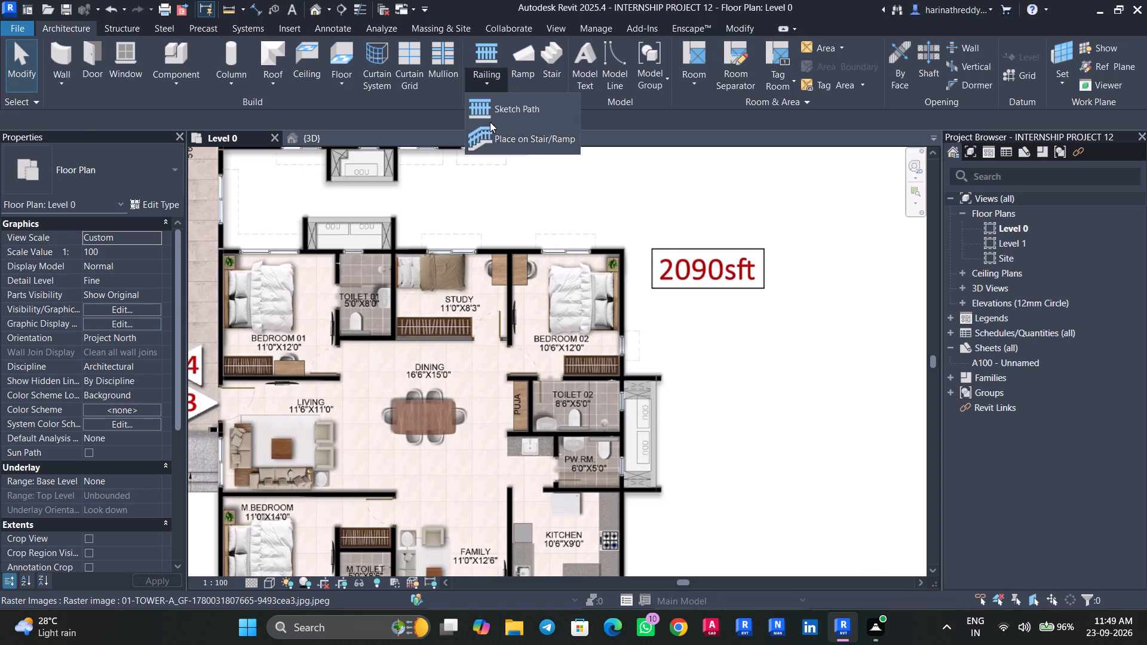
pyautogui.click(493, 105)
pyautogui.scroll(-7, 660, 284)
pyautogui.moveTo(658, 267); pyautogui.dragTo(659, 411, button='middle')
pyautogui.scroll(9, 611, 312)
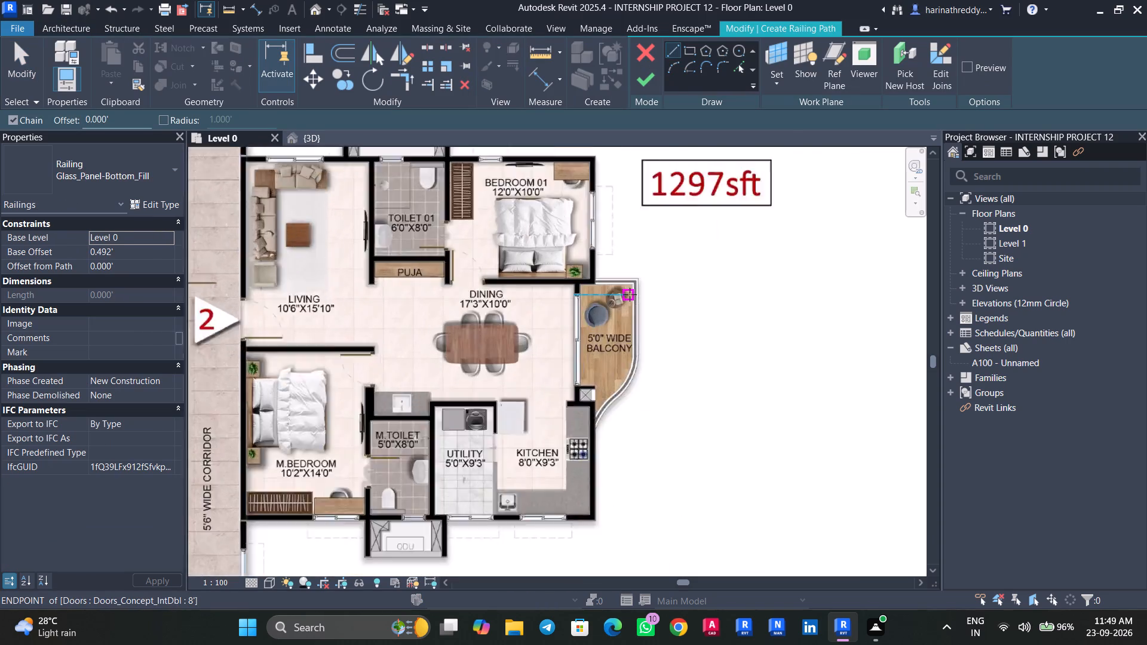
pyautogui.scroll(6, 630, 294)
pyautogui.scroll(8, 585, 254)
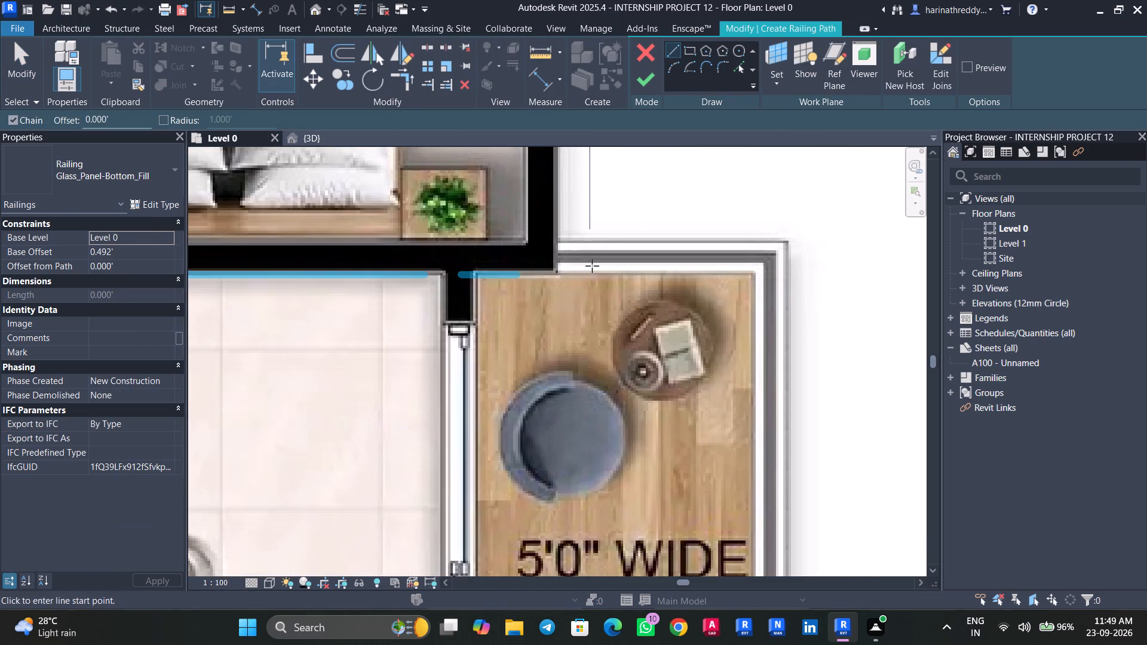
pyautogui.click(540, 251)
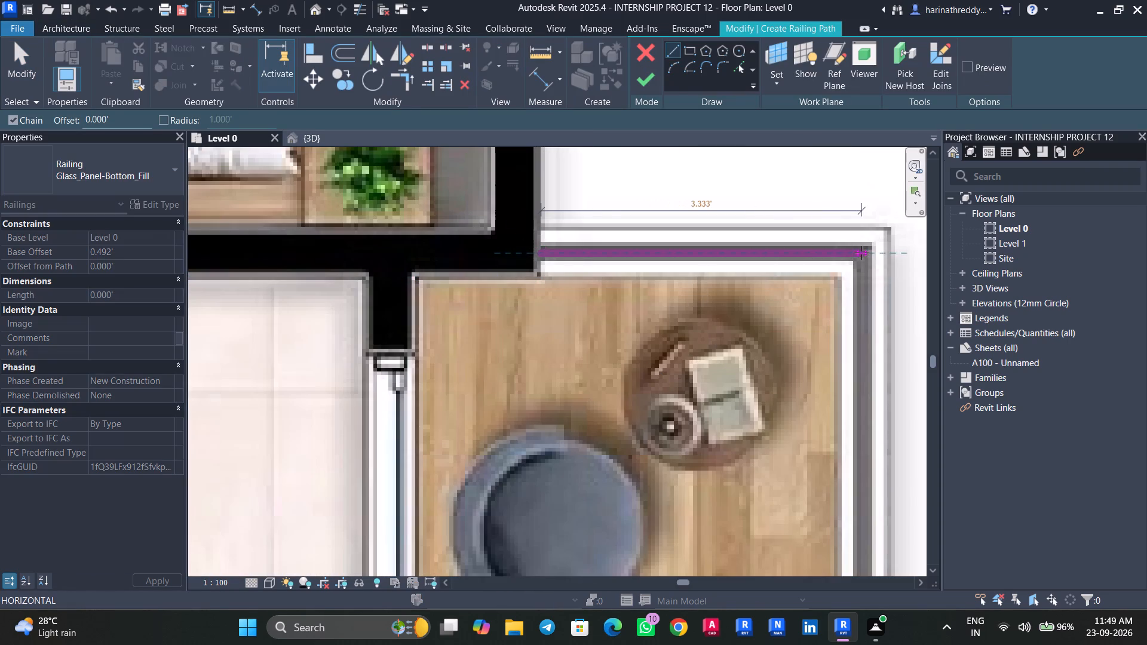
pyautogui.click(866, 252)
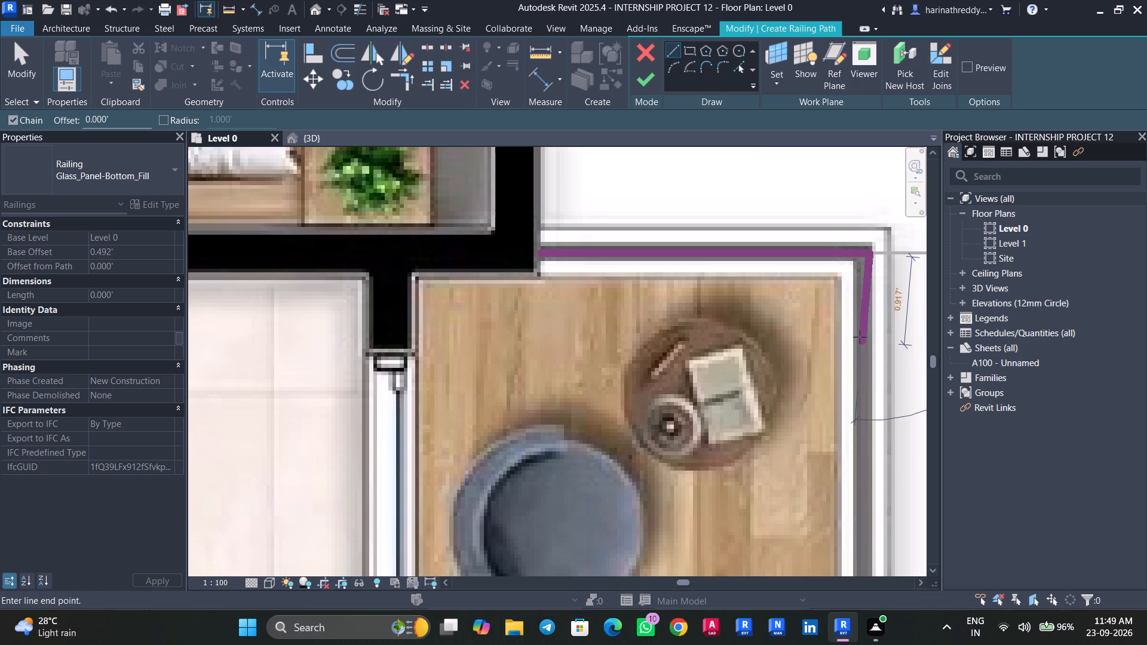
pyautogui.moveTo(860, 337); pyautogui.dragTo(805, 92, button='middle')
pyautogui.moveTo(812, 381); pyautogui.dragTo(816, 99, button='middle')
pyautogui.click(822, 333)
pyautogui.press('Escape')
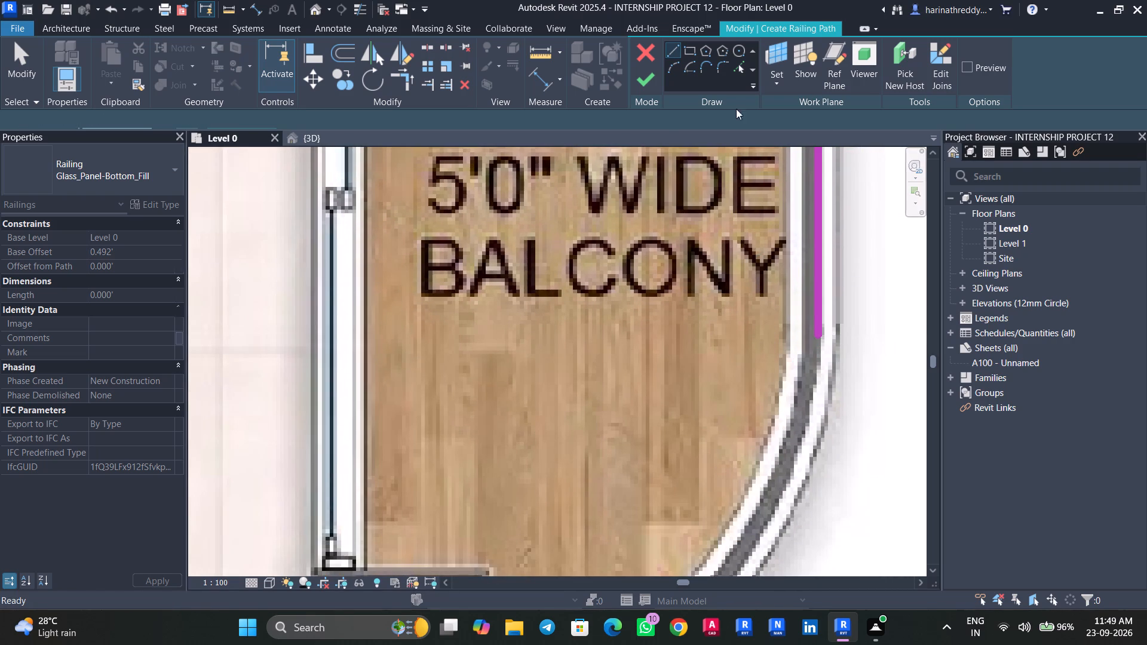
pyautogui.press('Escape')
# Draw an arc along the outward bend of the 1297sft flat's balcony edge, continuing from the long straight path line.
pyautogui.click(673, 64)
pyautogui.click(814, 333)
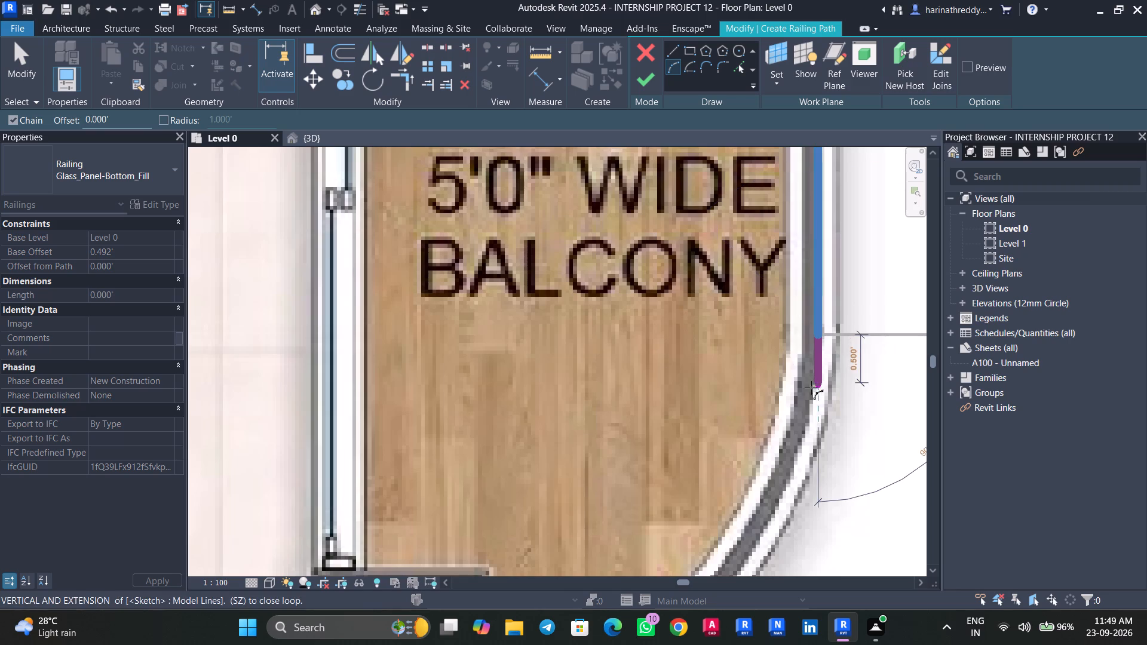
pyautogui.moveTo(805, 398); pyautogui.dragTo(889, 106, button='middle')
pyautogui.click(761, 343)
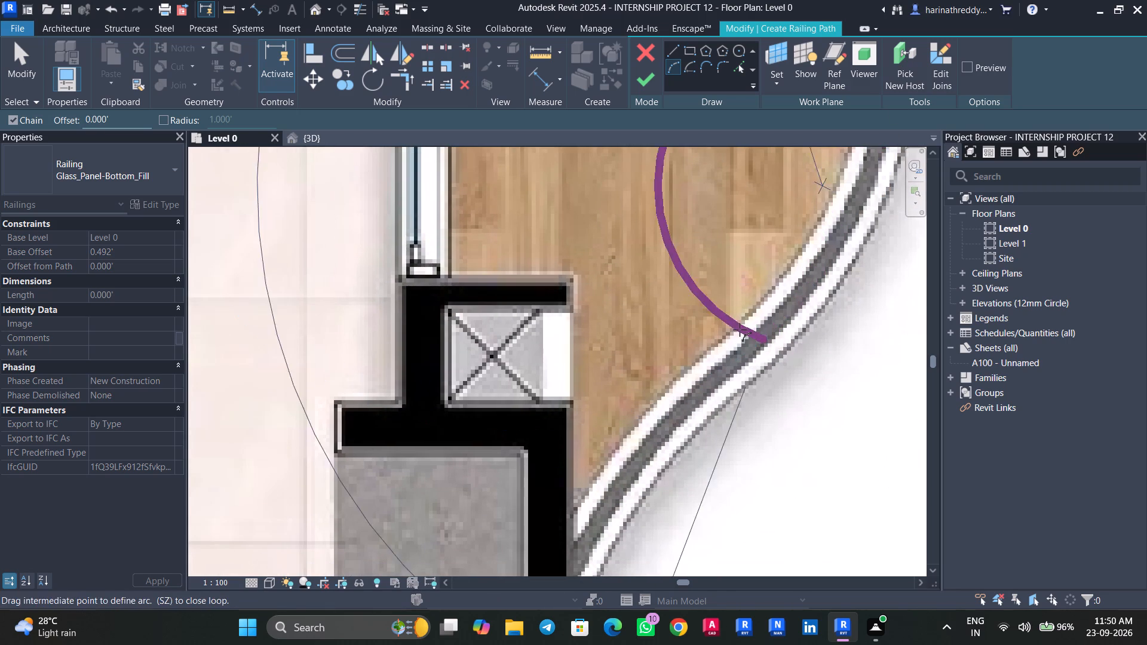
pyautogui.click(774, 323)
pyautogui.press('Escape')
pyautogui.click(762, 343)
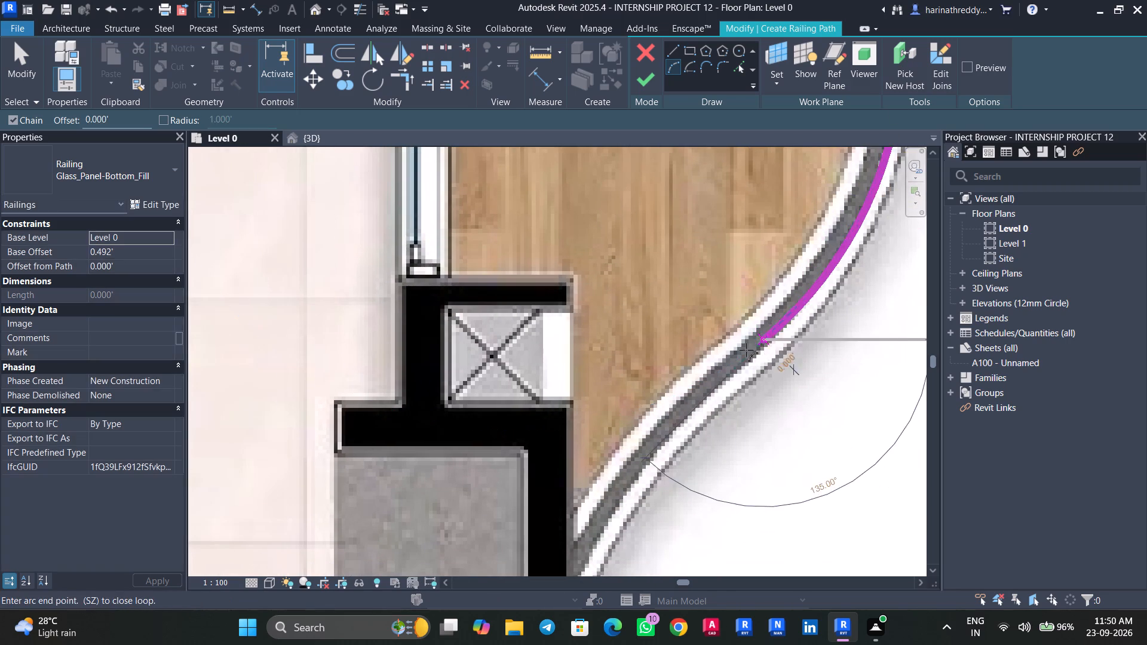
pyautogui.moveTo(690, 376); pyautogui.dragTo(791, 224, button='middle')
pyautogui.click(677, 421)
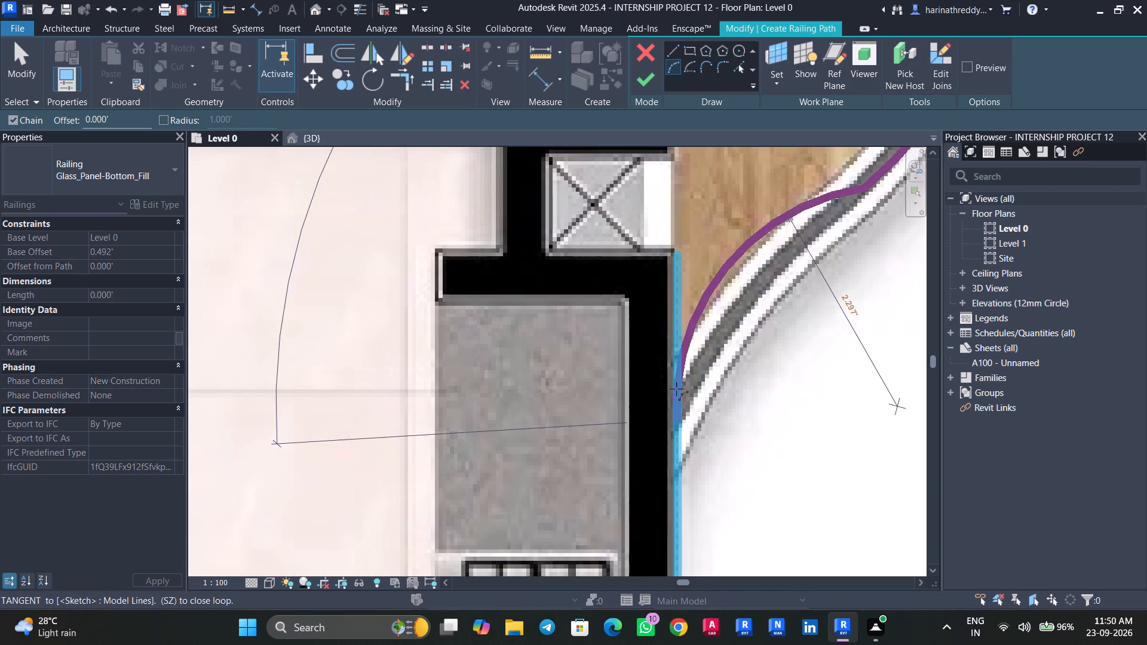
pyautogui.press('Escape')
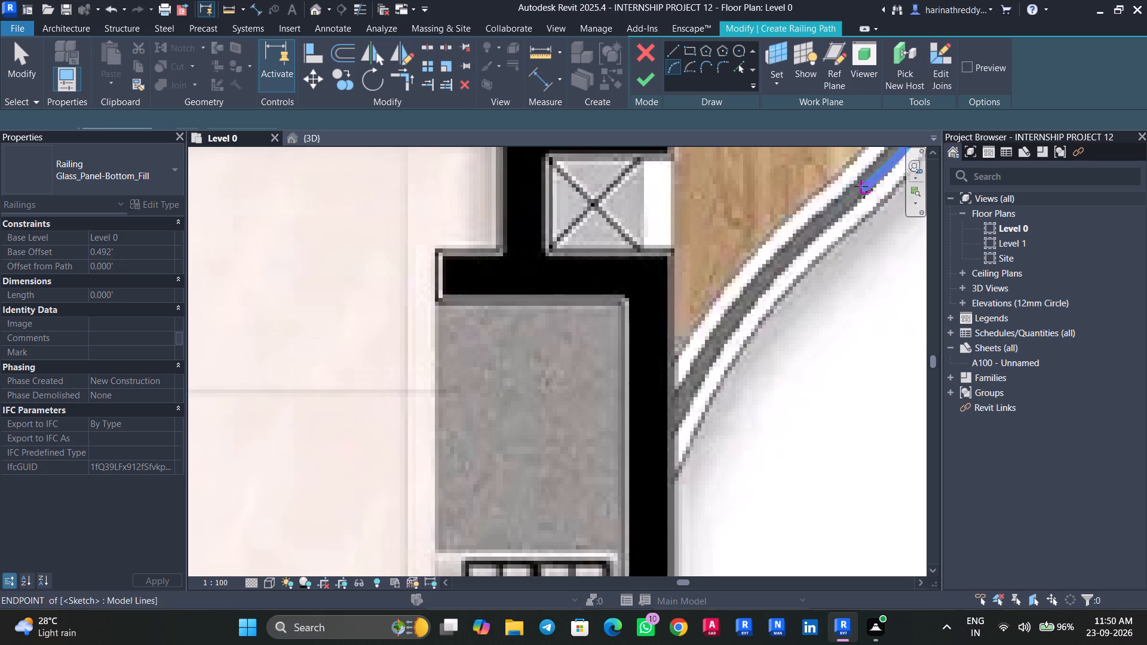
# Draw the reverse arc from the end of the first arc to the kitchen wall and finish the 1297sft flat's balcony railing.
pyautogui.click(861, 186)
pyautogui.click(671, 402)
pyautogui.click(689, 377)
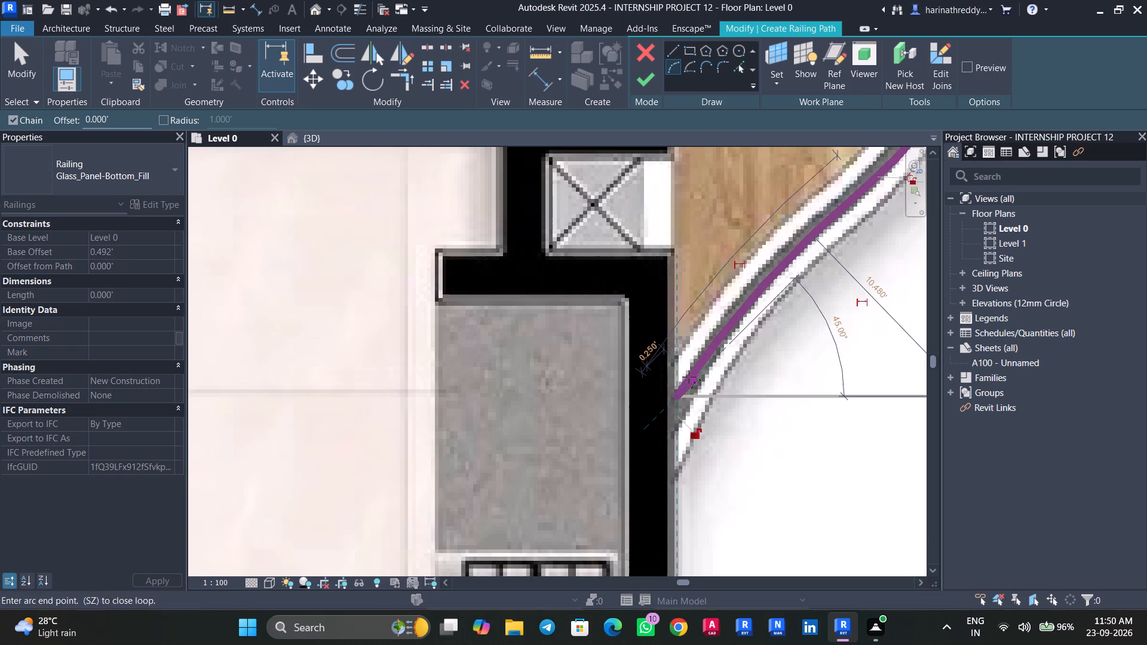
pyautogui.press('Escape')
pyautogui.press('Escape')
pyautogui.scroll(-14, 737, 410)
pyautogui.moveTo(874, 236); pyautogui.dragTo(829, 420, button='middle')
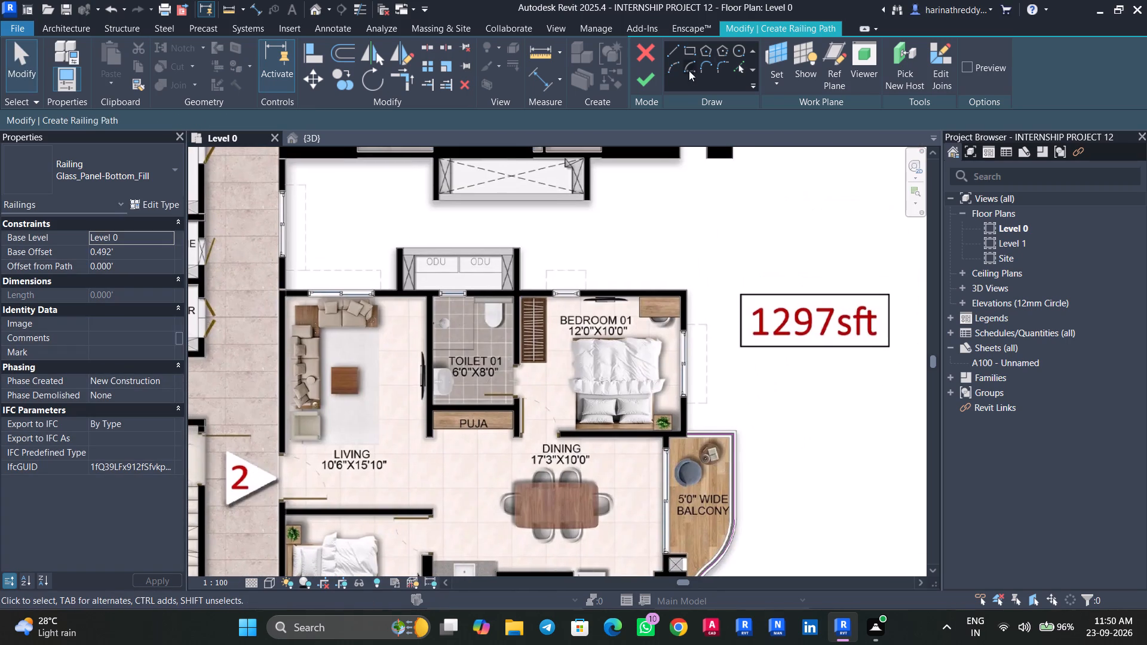
pyautogui.click(655, 73)
# Start a railing on the balcony beside the 26'3"x11'0" living and dining room and draw two straight path lines, from the bedroom wall to the bend.
pyautogui.scroll(-4, 692, 168)
pyautogui.moveTo(694, 172); pyautogui.dragTo(701, 357, button='middle')
pyautogui.moveTo(750, 251); pyautogui.dragTo(781, 403, button='middle')
pyautogui.scroll(1, 781, 312)
pyautogui.scroll(-4, 781, 312)
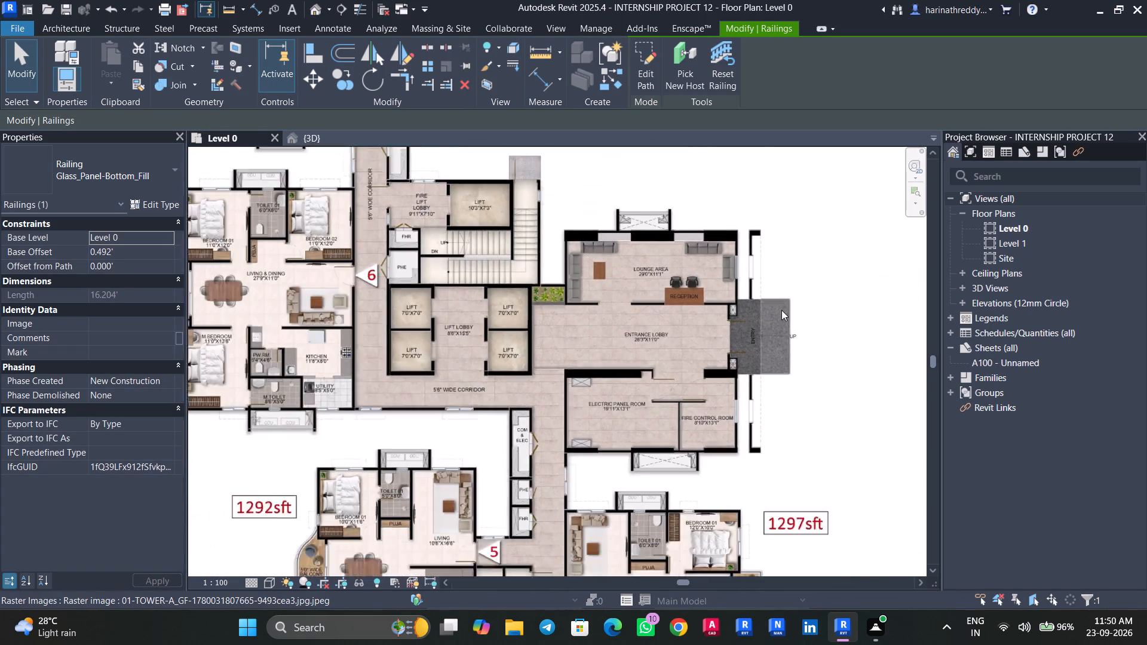
pyautogui.moveTo(756, 244); pyautogui.dragTo(799, 406, button='middle')
pyautogui.moveTo(693, 293); pyautogui.dragTo(720, 394, button='middle')
pyautogui.scroll(10, 655, 277)
pyautogui.press('Escape')
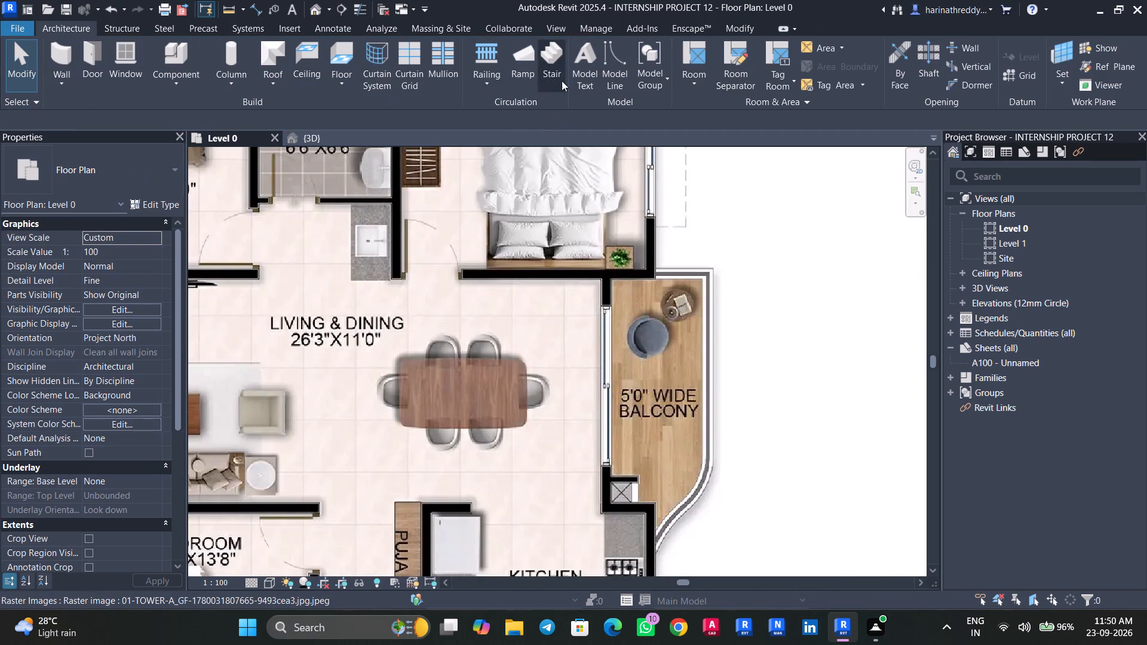
pyautogui.click(490, 85)
pyautogui.click(499, 116)
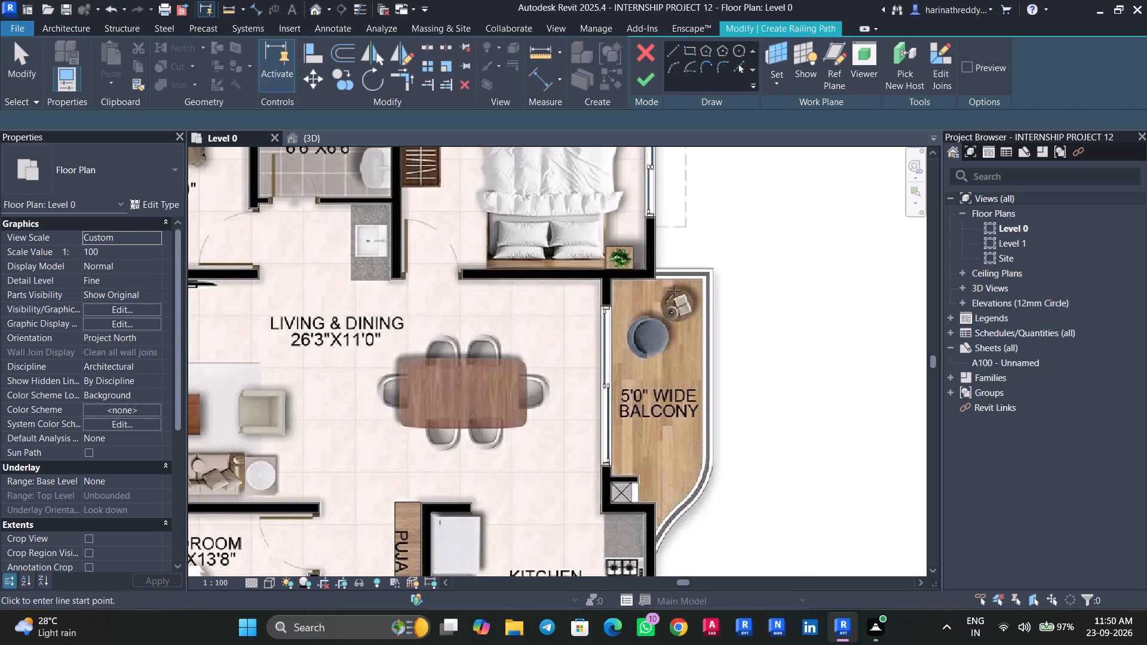
pyautogui.scroll(9, 673, 290)
pyautogui.click(611, 255)
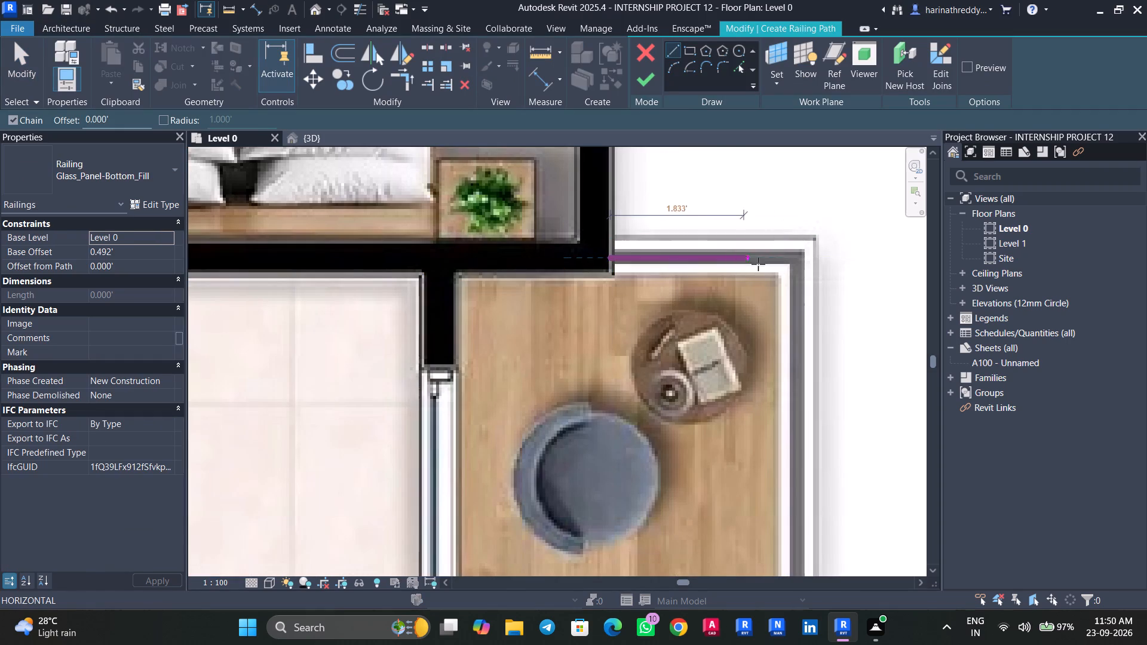
pyautogui.click(798, 265)
pyautogui.moveTo(807, 330); pyautogui.dragTo(814, 60, button='middle')
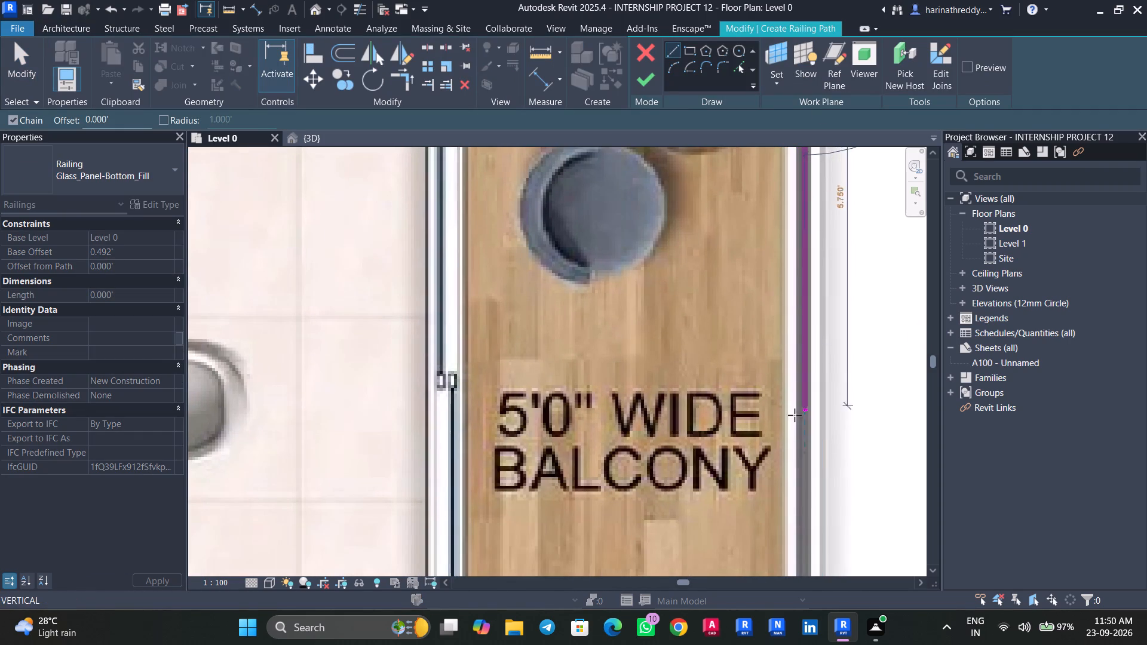
pyautogui.moveTo(795, 422); pyautogui.dragTo(807, 98, button='middle')
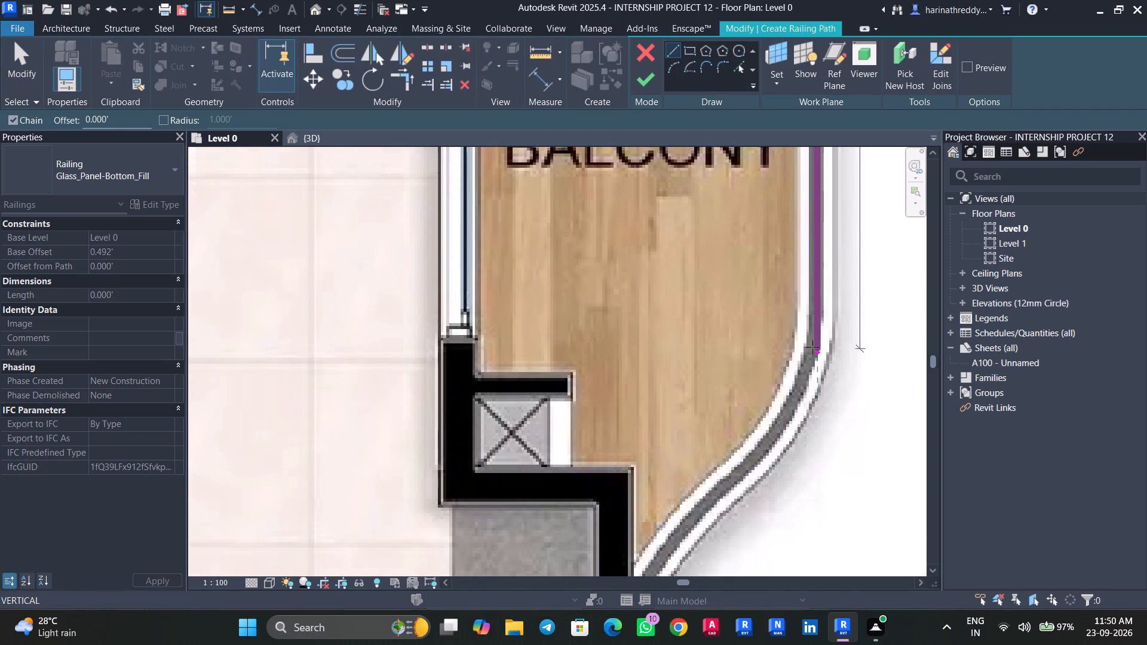
pyautogui.click(812, 347)
pyautogui.press('Escape')
pyautogui.press('Escape')
pyautogui.press('Escape')
# Draw an arc about 2.3' long along the outward bend of the balcony edge, continuing from the long straight path line.
pyautogui.click(673, 69)
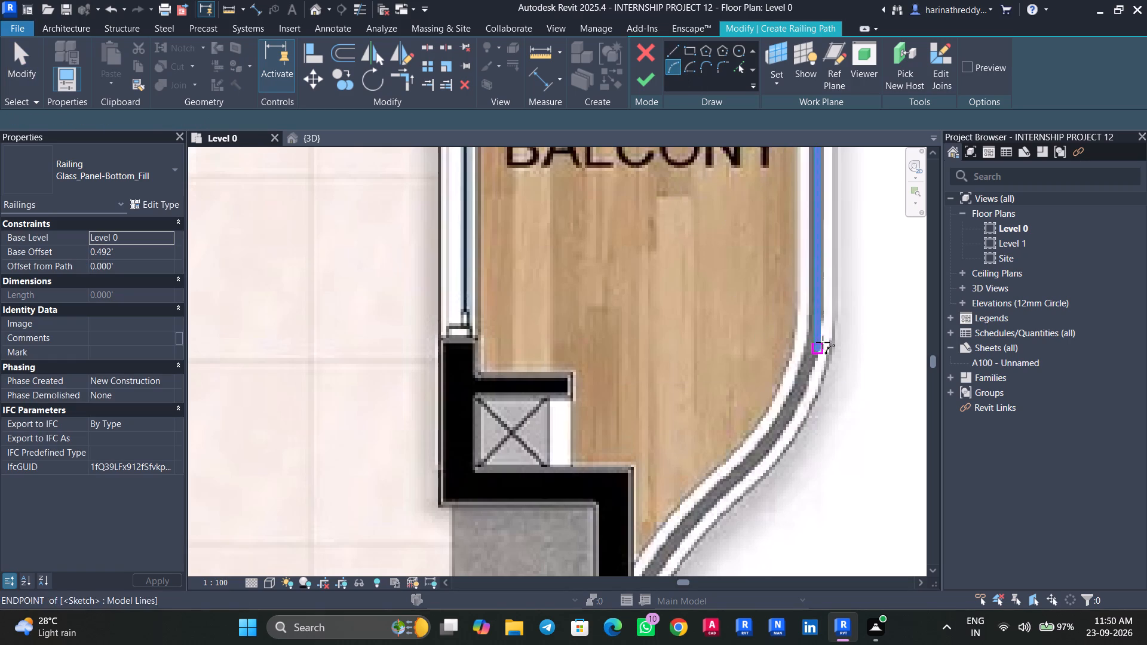
pyautogui.click(821, 342)
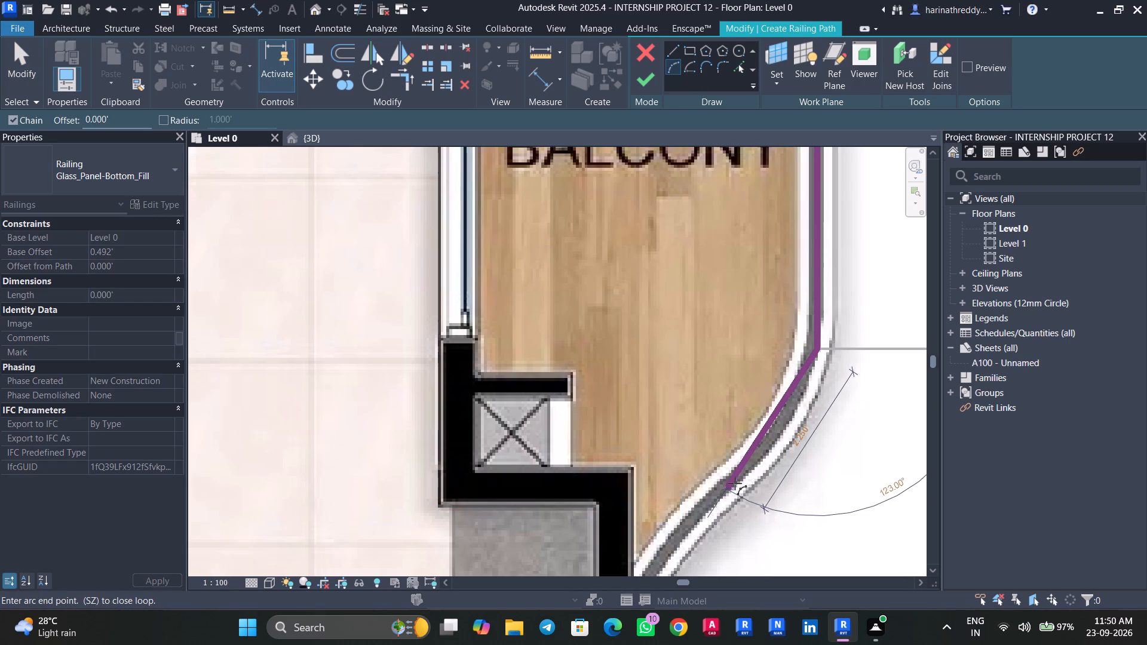
pyautogui.click(735, 483)
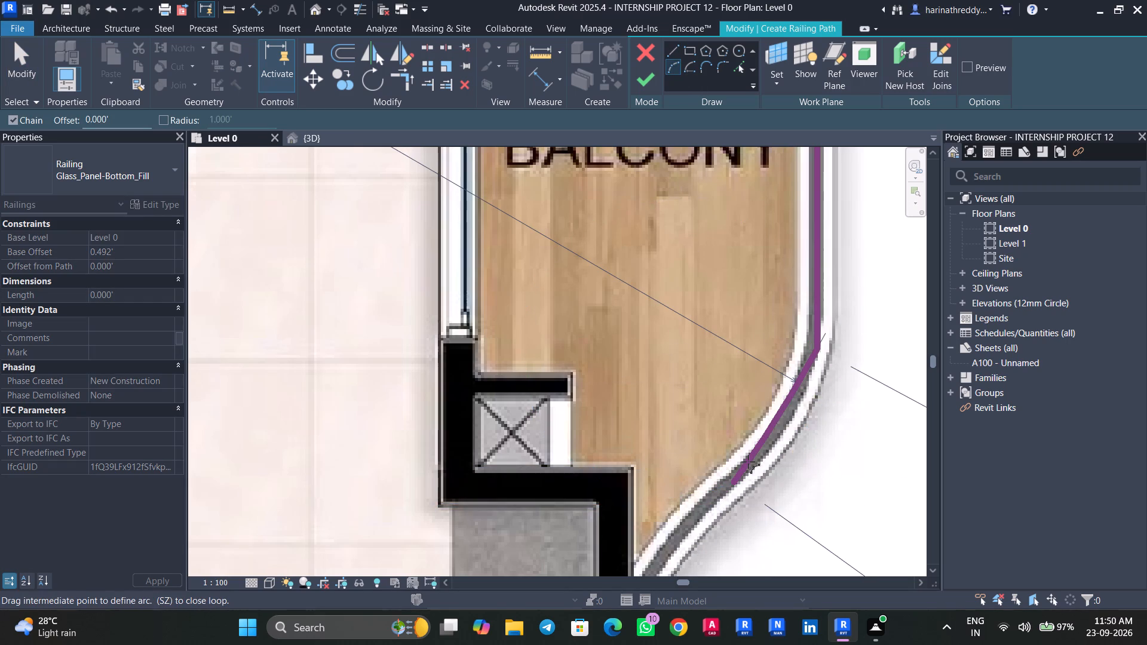
pyautogui.click(748, 463)
pyautogui.press('Escape')
# Draw the reverse arc from the end of the first arc to the kitchen wall.
pyautogui.click(732, 484)
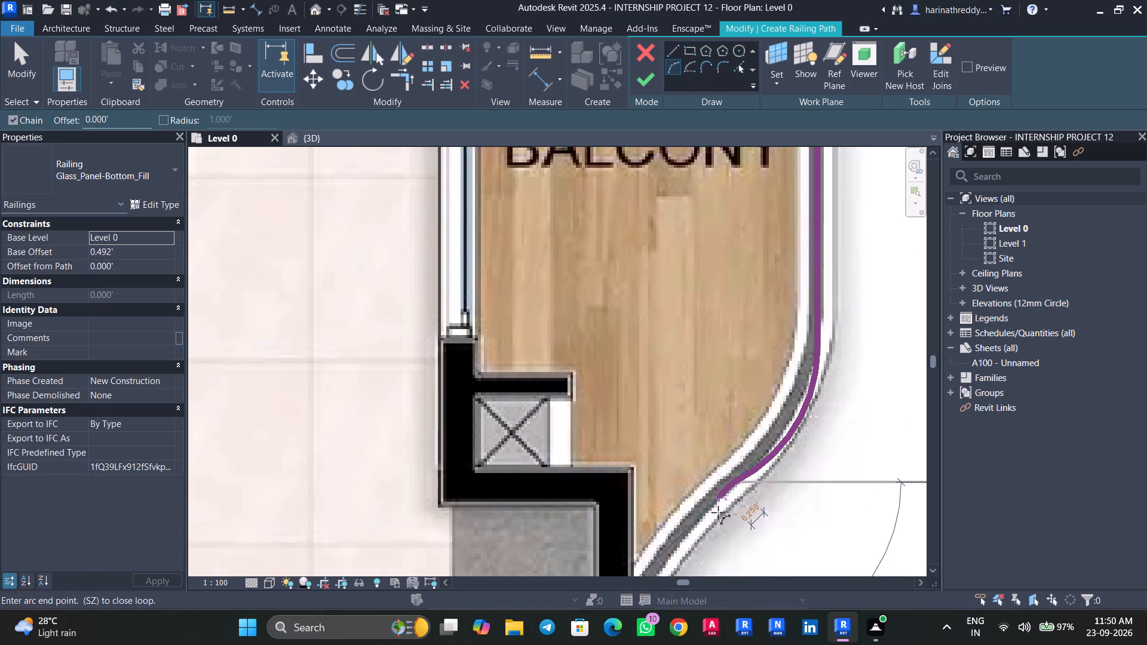
pyautogui.moveTo(717, 515); pyautogui.dragTo(764, 369, button='middle')
pyautogui.click(681, 444)
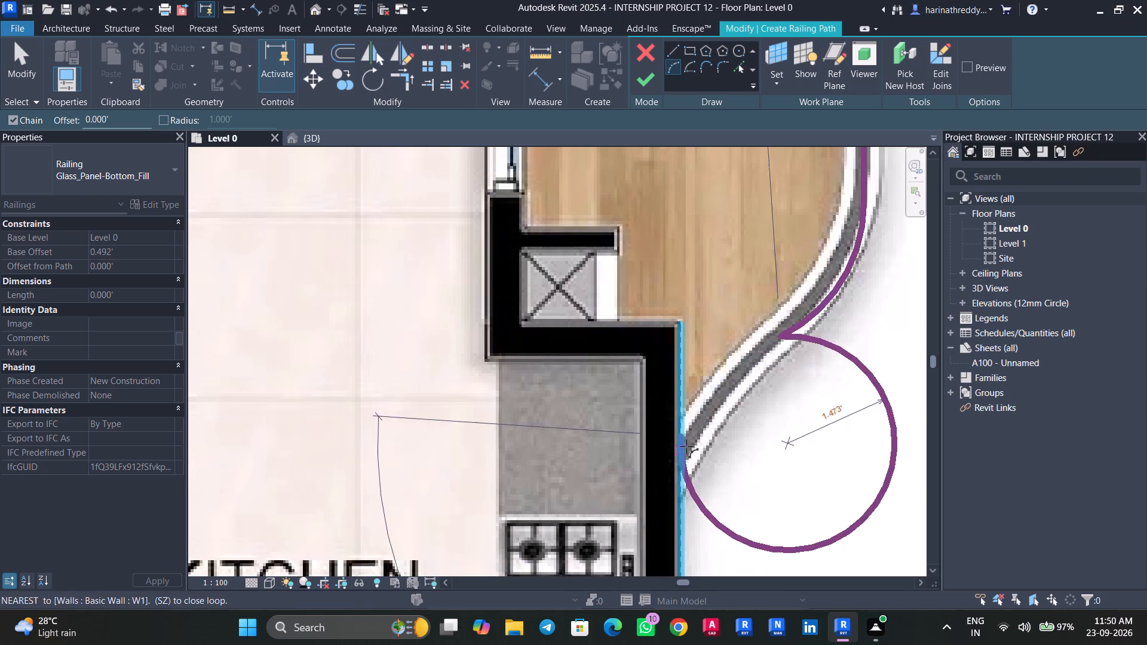
pyautogui.click(691, 408)
pyautogui.press('Escape')
pyautogui.press('Escape')
# Reshape the first arc to about 3.2' long along the balcony's bend and finish flat 8's balcony railing.
pyautogui.click(842, 274)
pyautogui.scroll(5, 844, 275)
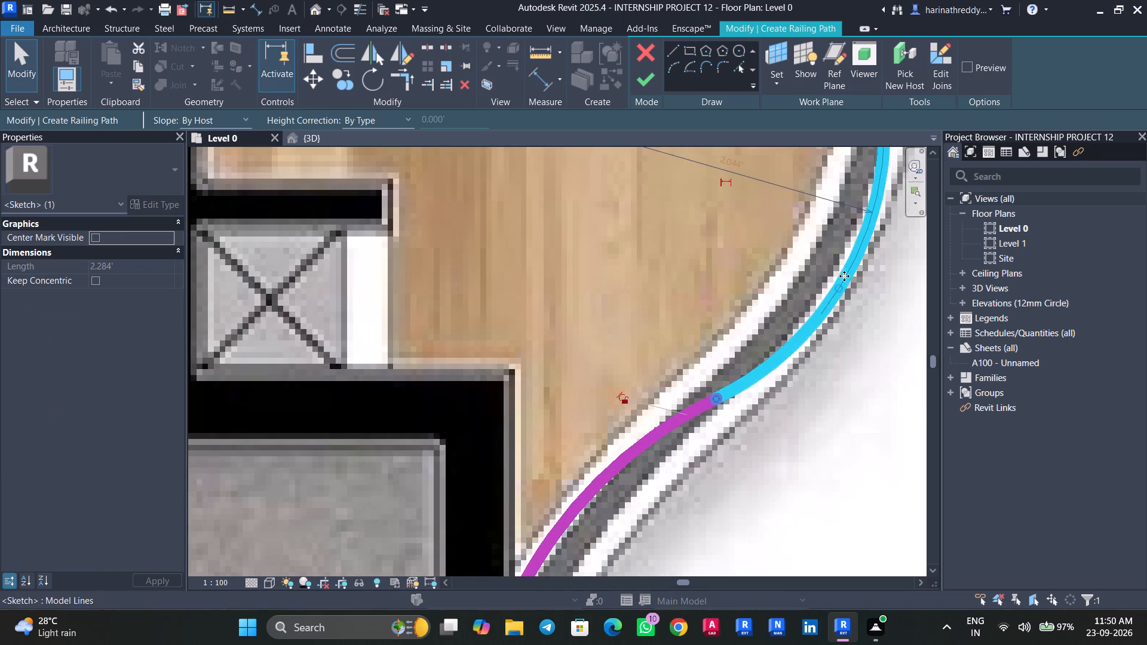
pyautogui.moveTo(842, 287); pyautogui.dragTo(817, 275)
pyautogui.scroll(-4, 827, 322)
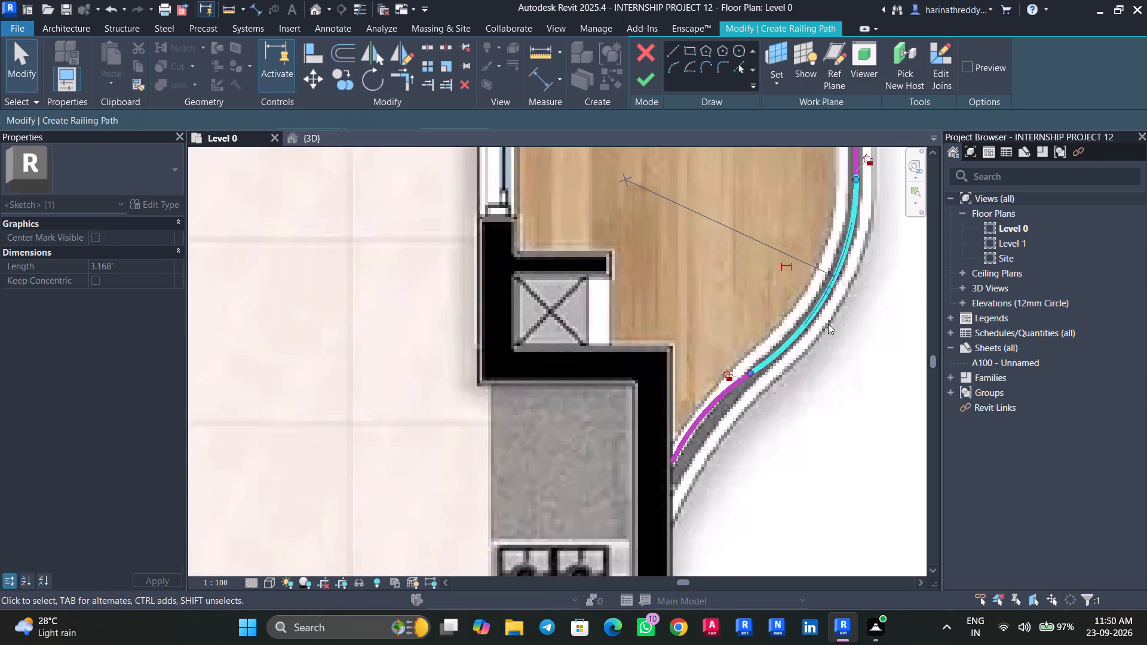
pyautogui.scroll(-13, 828, 324)
pyautogui.scroll(1, 886, 272)
pyautogui.moveTo(886, 279); pyautogui.dragTo(886, 401, button='middle')
pyautogui.scroll(-6, 886, 400)
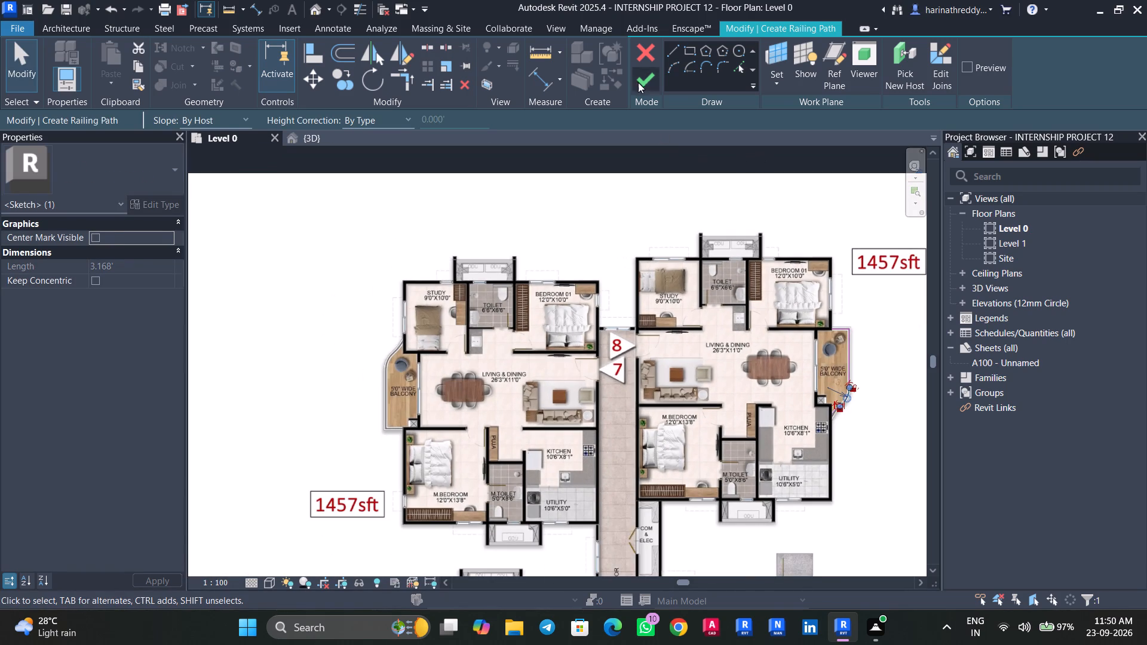
pyautogui.click(638, 81)
pyautogui.scroll(1, 384, 386)
pyautogui.scroll(-1, 384, 386)
pyautogui.scroll(8, 384, 386)
pyautogui.press('Escape')
# Start a sketched railing on flat 7's 5'0" wide balcony and draw two straight lines, about 2.4' from the master bedroom wall and up to the bend.
pyautogui.moveTo(408, 370); pyautogui.dragTo(480, 288, button='middle')
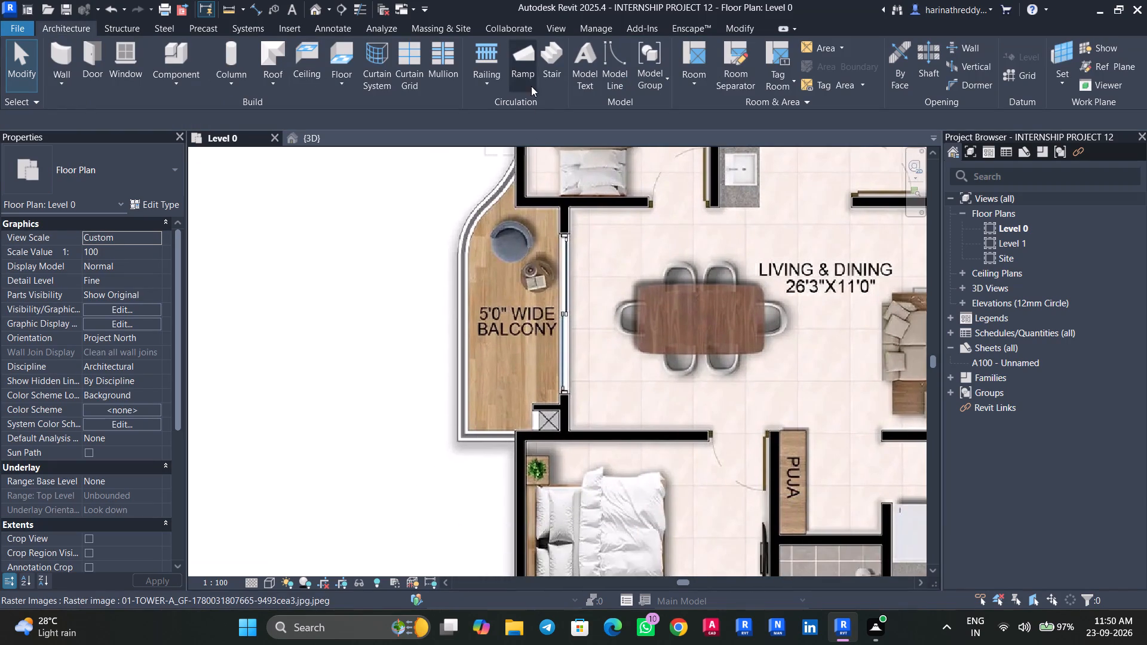
pyautogui.click(549, 67)
pyautogui.press('Escape')
pyautogui.press('Escape')
pyautogui.click(640, 54)
pyautogui.click(491, 84)
pyautogui.click(494, 97)
pyautogui.scroll(7, 515, 430)
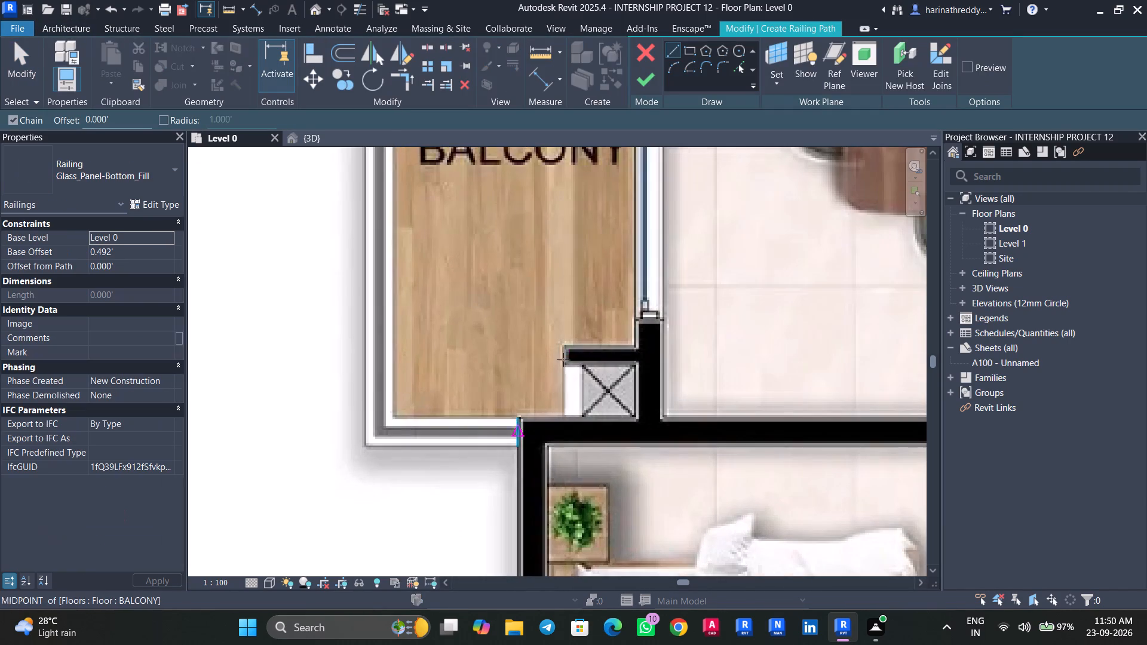
pyautogui.click(517, 438)
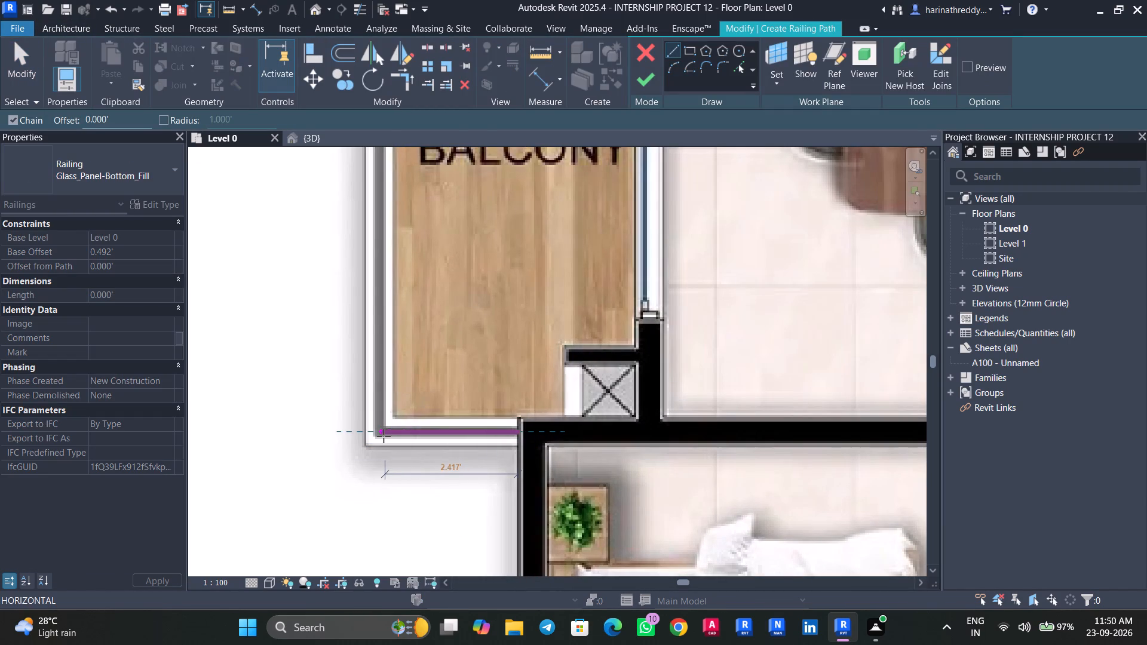
pyautogui.click(379, 434)
pyautogui.moveTo(386, 234); pyautogui.dragTo(406, 541, button='middle')
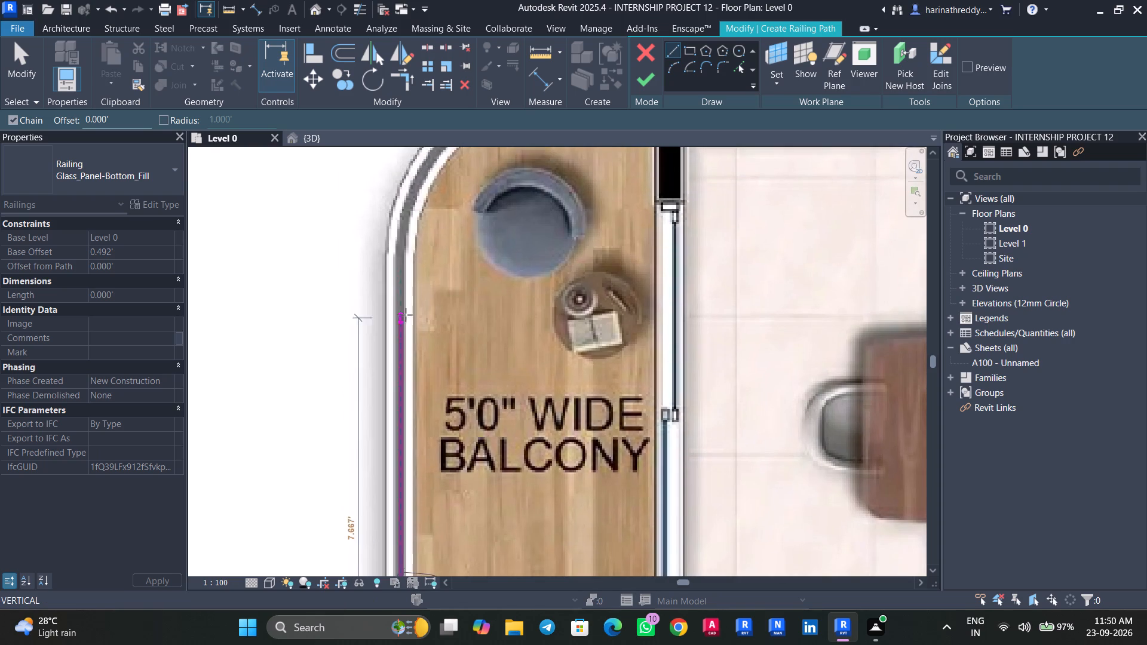
pyautogui.moveTo(407, 303); pyautogui.dragTo(453, 477, button='middle')
pyautogui.scroll(1, 453, 477)
pyautogui.click(453, 374)
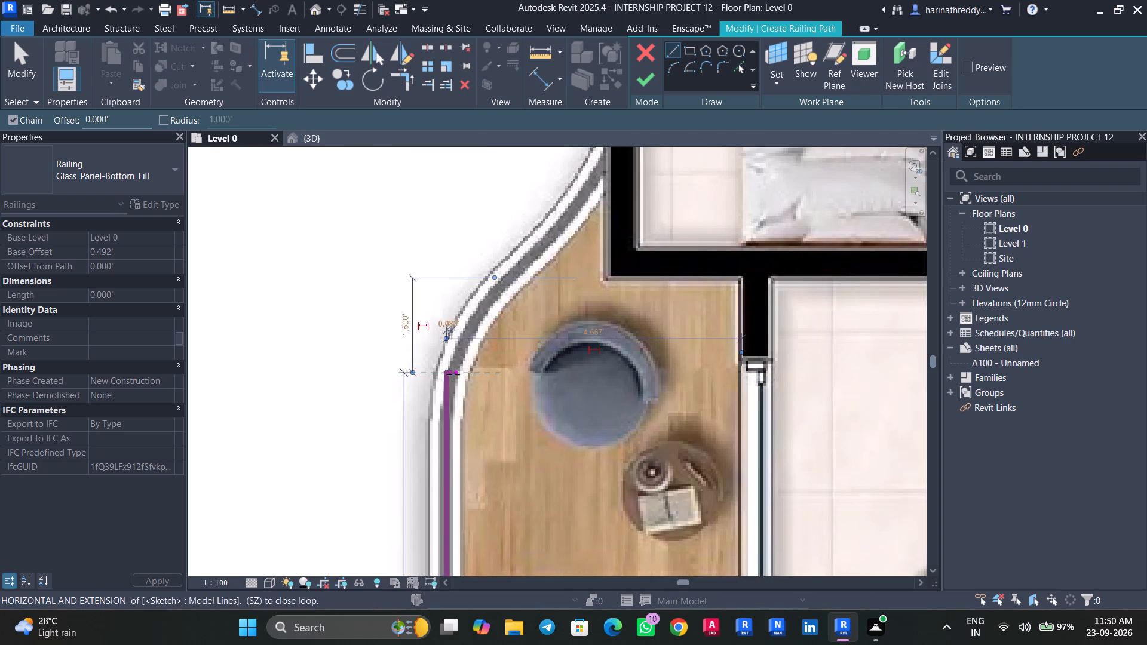
pyautogui.press('Escape')
pyautogui.press('Escape')
# Draw an arc about 2.6' long along the outward bend of flat 7's balcony, continuing from the long straight path line.
pyautogui.click(675, 69)
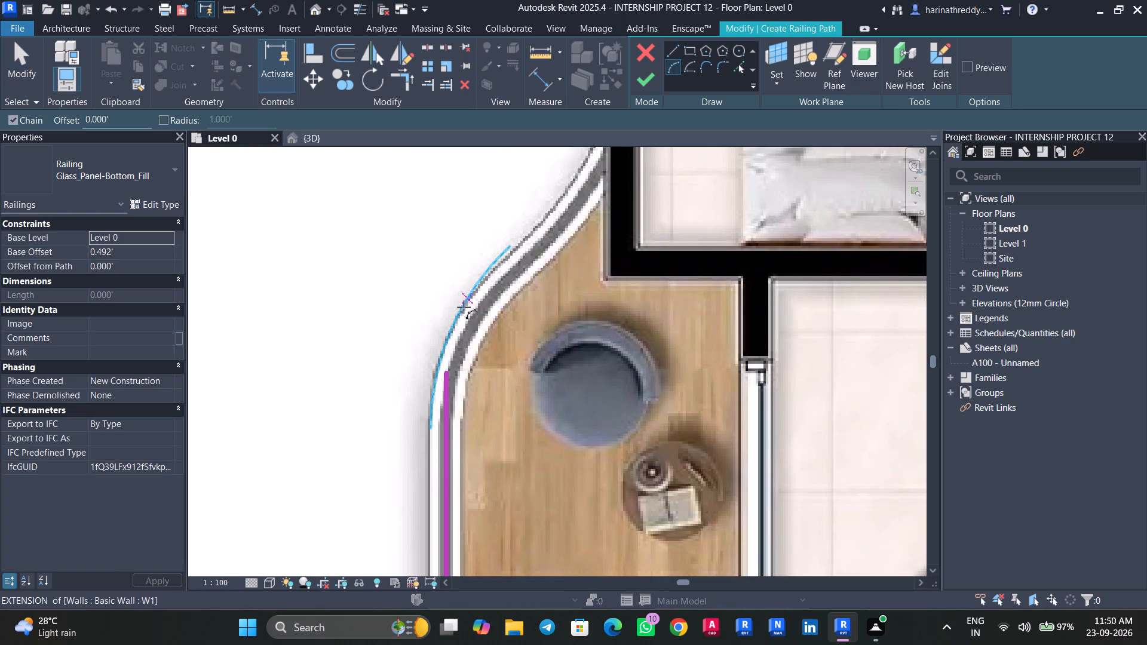
pyautogui.click(444, 375)
pyautogui.click(551, 242)
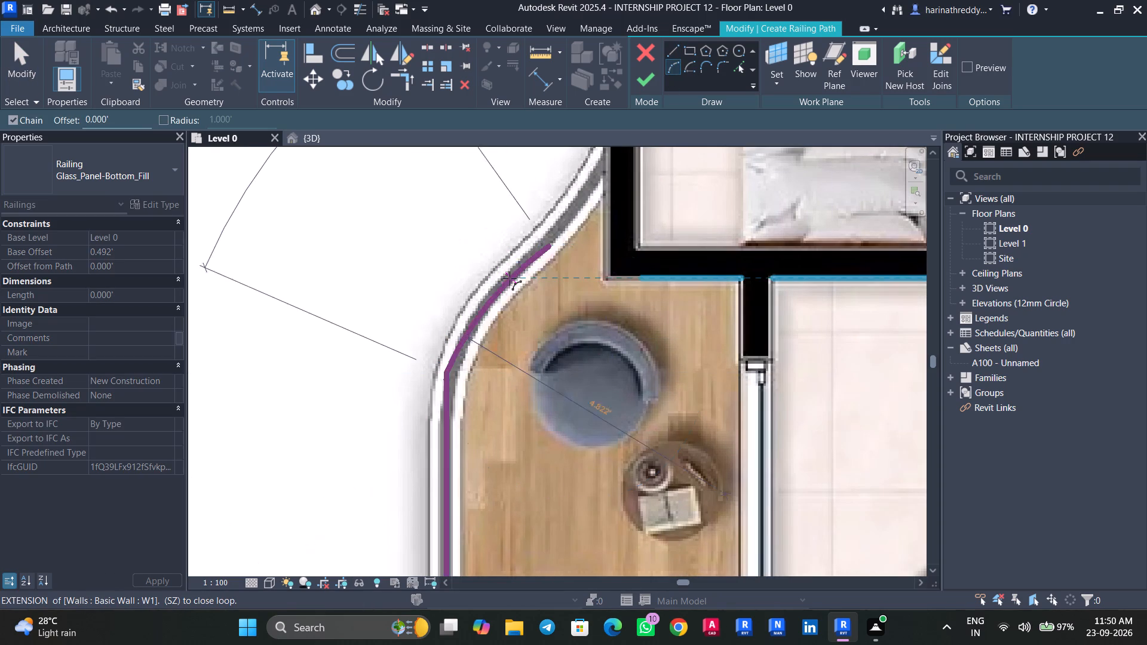
pyautogui.click(505, 282)
pyautogui.press('Escape')
# Draw the reverse arc from the end of the first arc to flat 7's study wall.
pyautogui.click(554, 248)
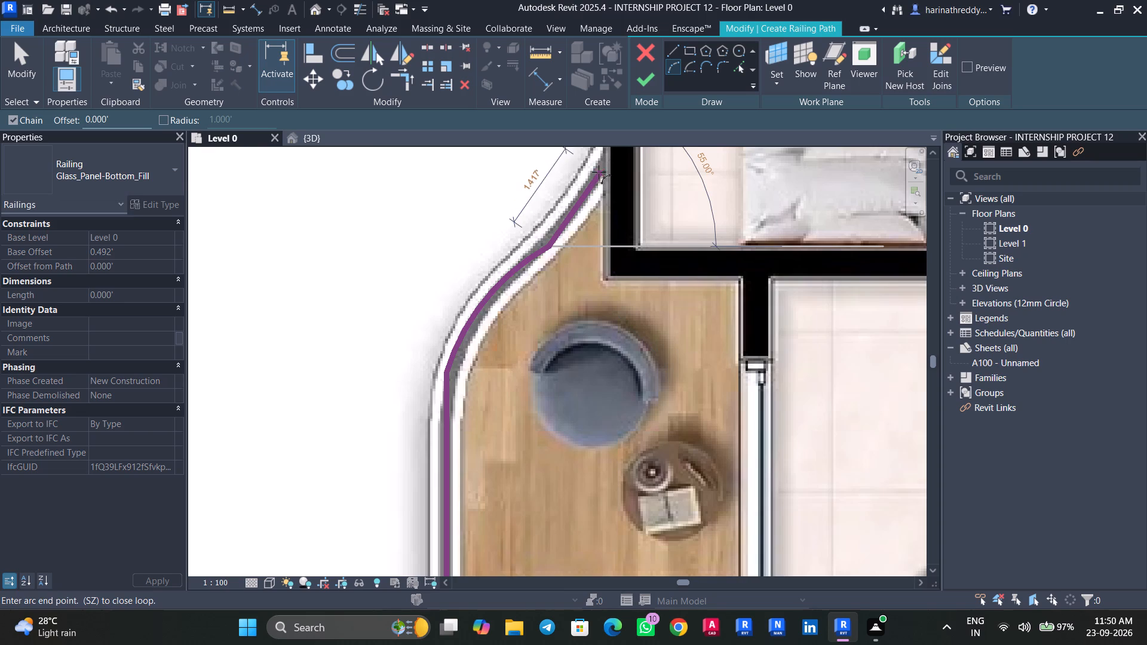
pyautogui.click(606, 159)
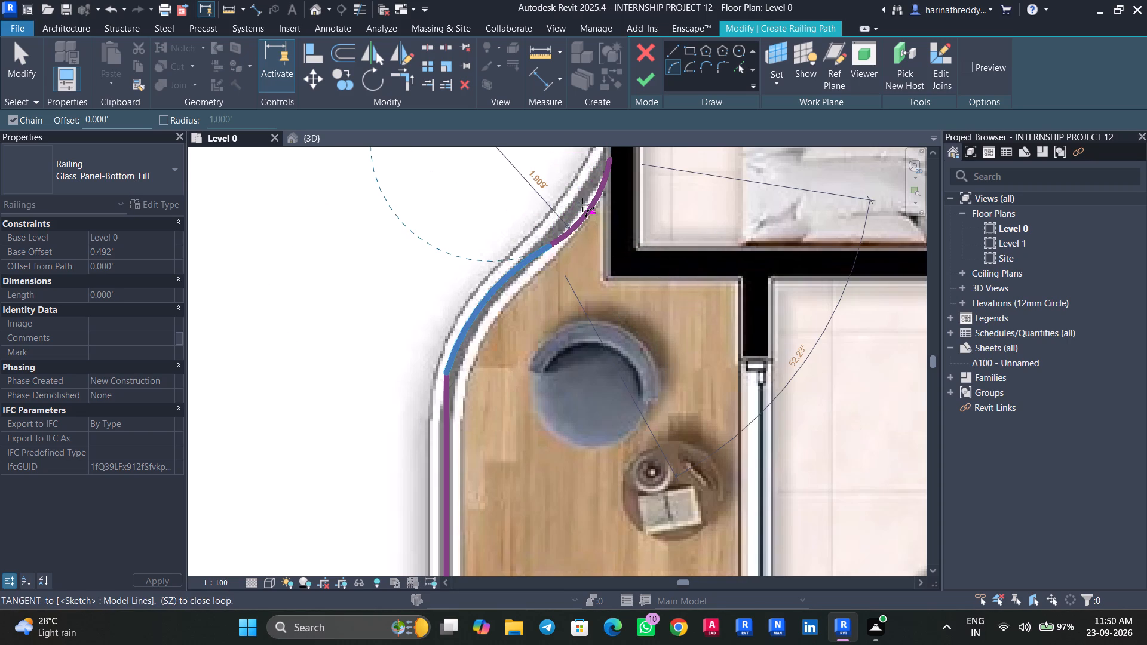
pyautogui.click(581, 202)
pyautogui.press('Escape')
pyautogui.press('Escape')
# Adjust the first arc where it meets the reverse arc and finish flat 7's balcony railing.
pyautogui.click(527, 257)
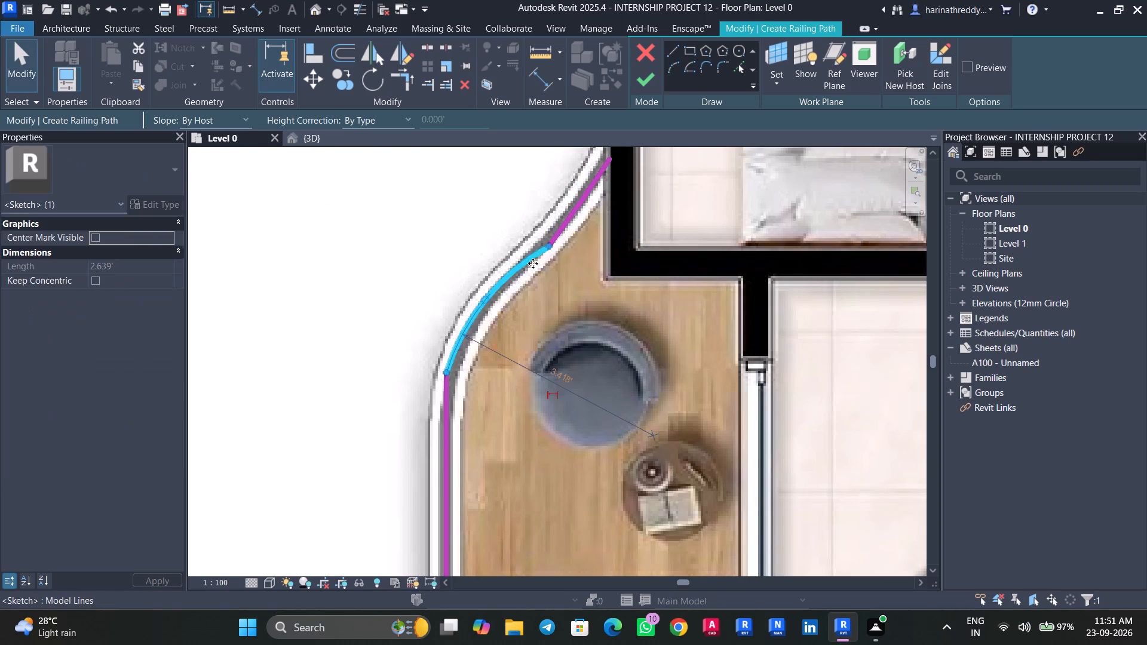
pyautogui.scroll(3, 545, 255)
pyautogui.moveTo(553, 240); pyautogui.dragTo(539, 225)
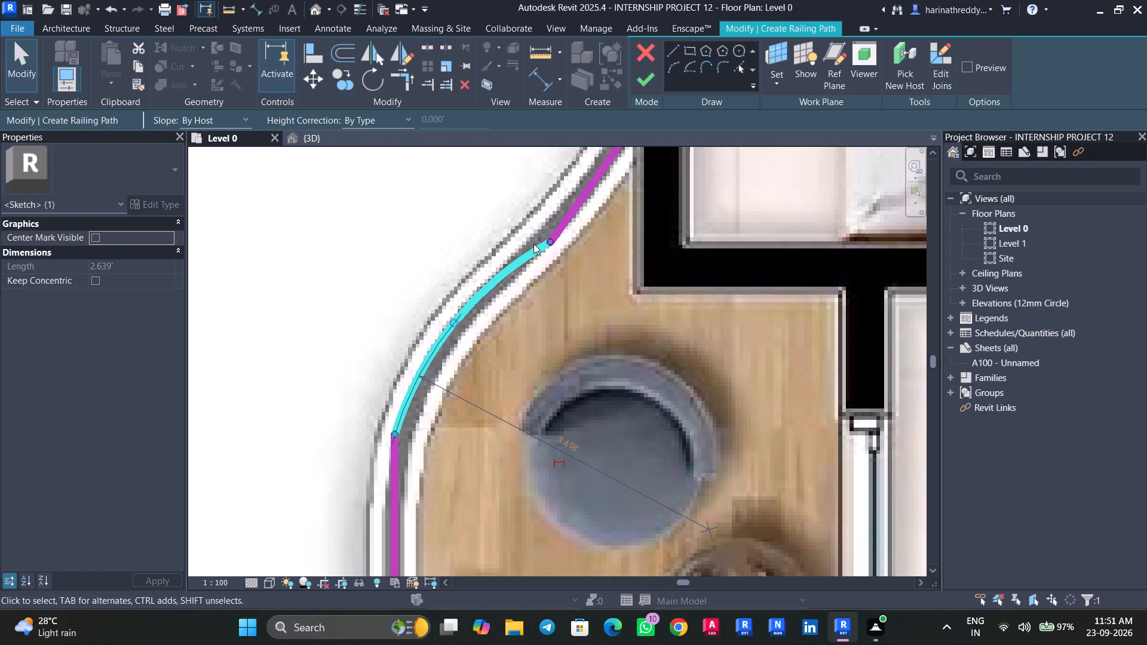
pyautogui.scroll(-8, 483, 339)
pyautogui.press('Escape')
pyautogui.scroll(-10, 341, 334)
pyautogui.moveTo(356, 336); pyautogui.dragTo(431, 199, button='middle')
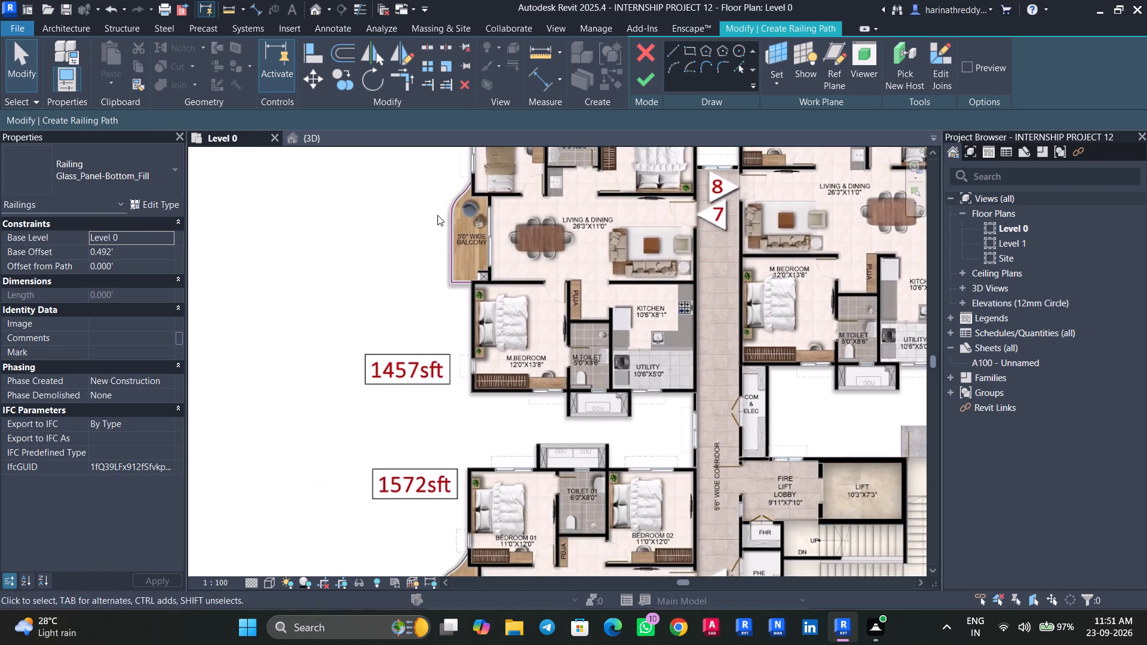
pyautogui.scroll(-5, 468, 357)
pyautogui.moveTo(472, 413); pyautogui.dragTo(510, 317, button='middle')
pyautogui.scroll(11, 487, 383)
pyautogui.click(645, 80)
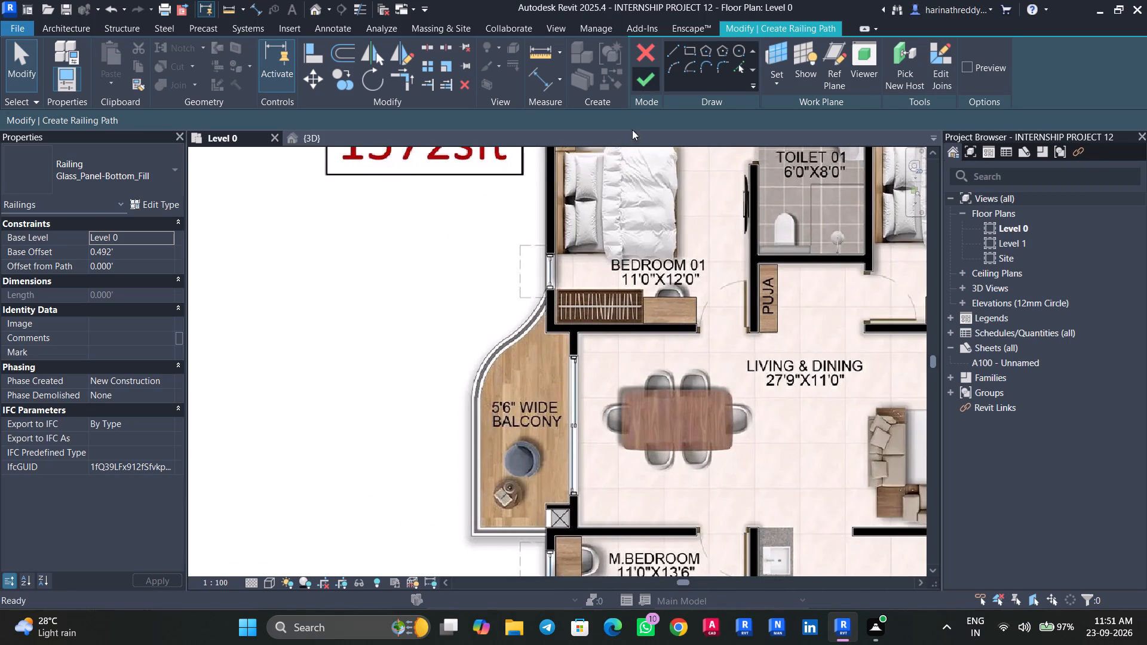
pyautogui.scroll(3, 588, 424)
pyautogui.moveTo(593, 414); pyautogui.dragTo(617, 289, button='middle')
pyautogui.press('Escape')
pyautogui.press('Escape')
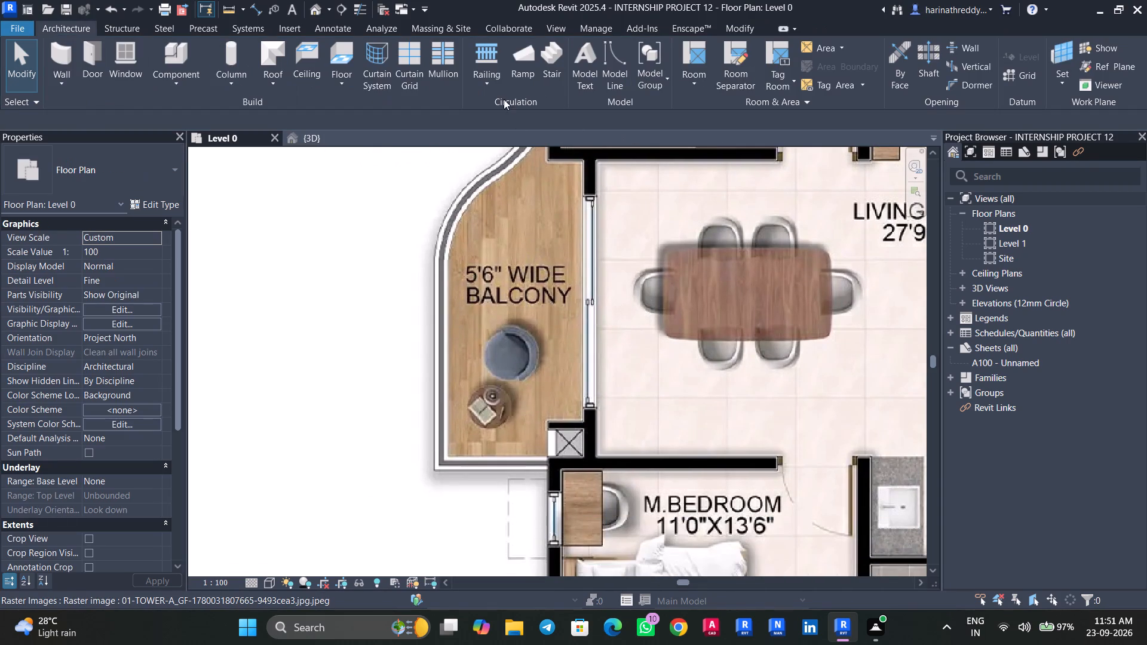
# Start a railing on the 1572sft flat's 5'6" wide balcony and draw two straight lines, about 3.8' from the master bedroom wall and up to the bend.
pyautogui.click(495, 87)
pyautogui.click(496, 97)
pyautogui.scroll(5, 557, 478)
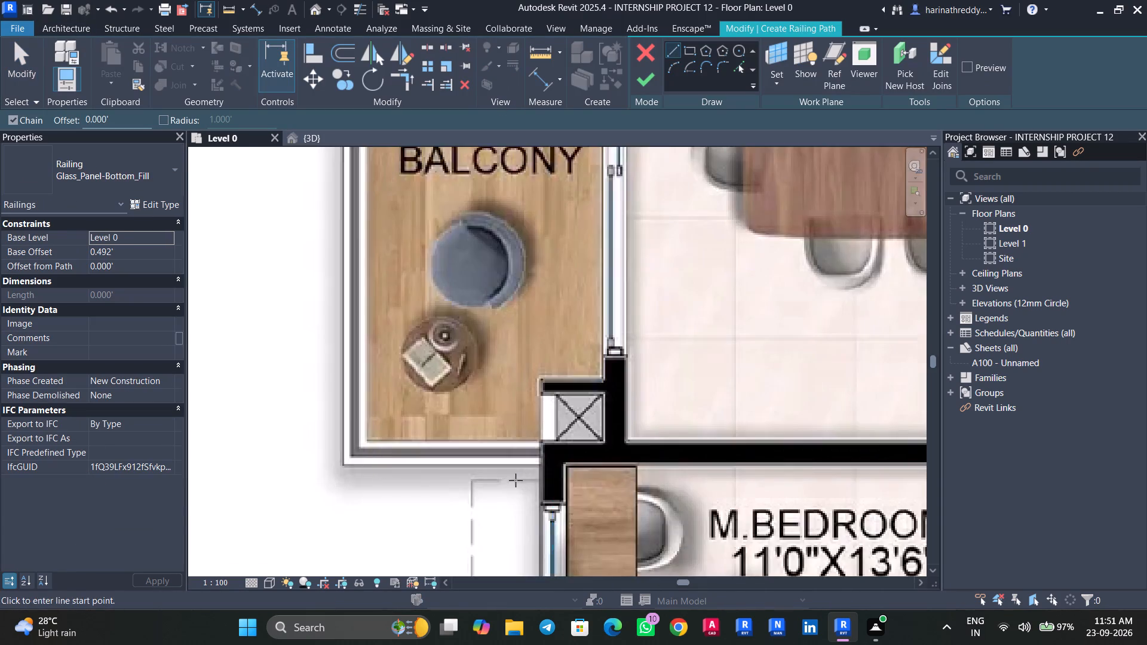
pyautogui.scroll(3, 516, 480)
pyautogui.click(561, 431)
pyautogui.moveTo(312, 442); pyautogui.dragTo(497, 481, button='middle')
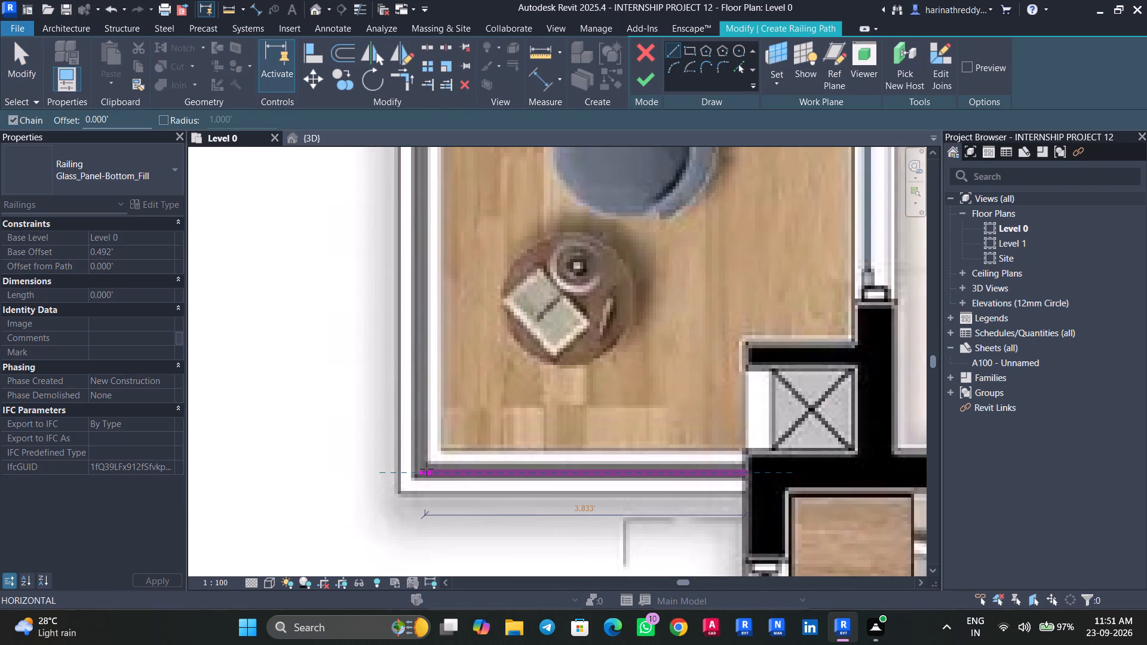
pyautogui.click(421, 469)
pyautogui.moveTo(420, 229); pyautogui.dragTo(435, 587, button='middle')
pyautogui.scroll(1, 434, 589)
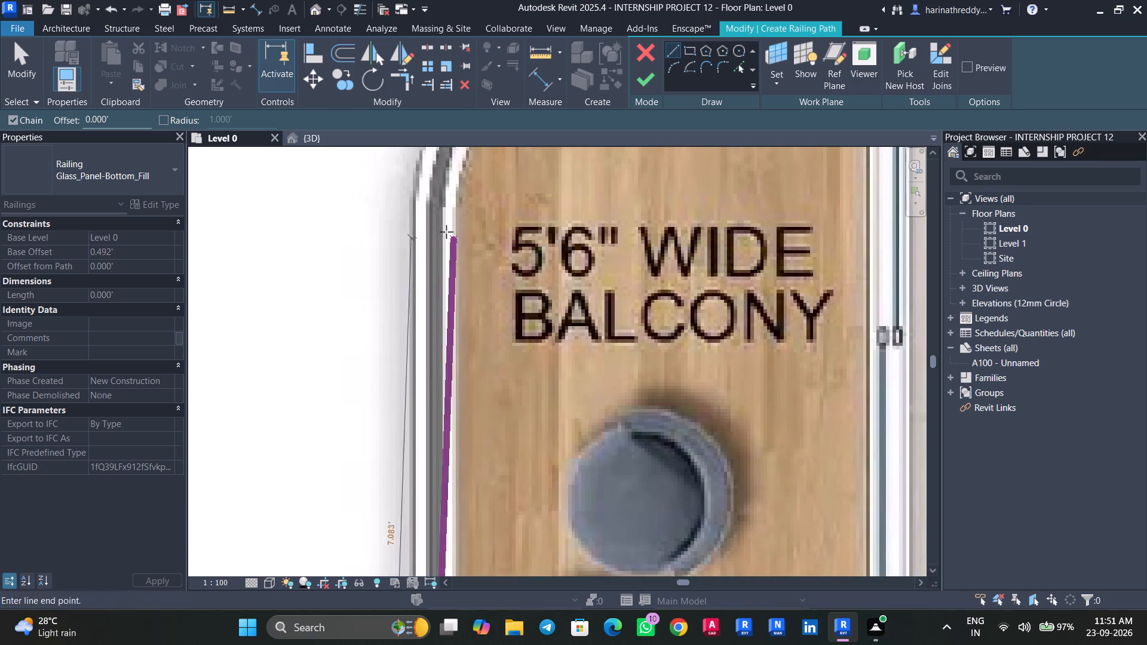
pyautogui.click(437, 207)
pyautogui.moveTo(462, 220); pyautogui.dragTo(464, 281, button='middle')
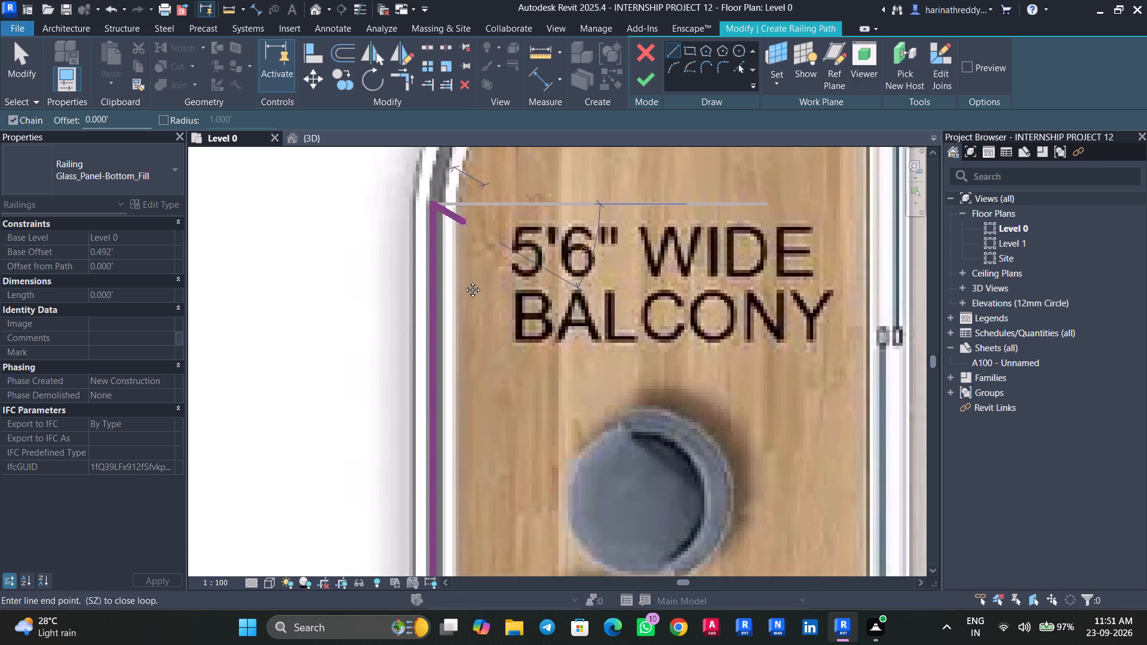
pyautogui.moveTo(464, 281); pyautogui.dragTo(465, 437, button='middle')
pyautogui.press('Escape')
pyautogui.press('Escape')
# Draw an arc spanning about 3.25' along the outward bend of the 1572sft flat's balcony, continuing from the long straight line.
pyautogui.click(674, 64)
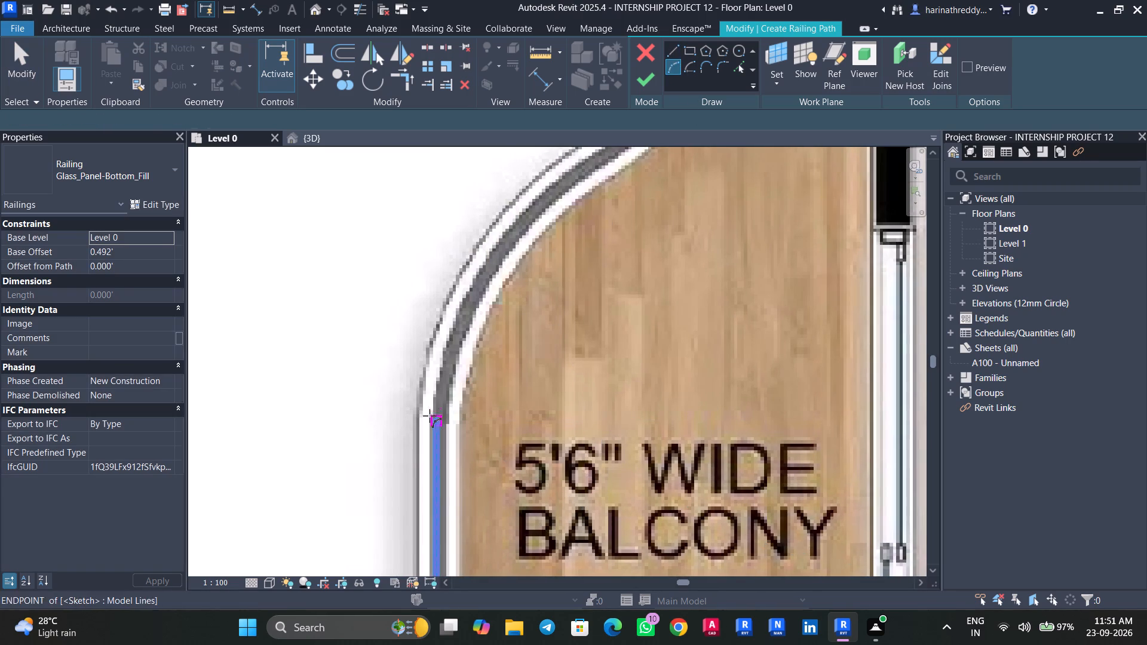
pyautogui.click(431, 419)
pyautogui.moveTo(480, 278); pyautogui.dragTo(446, 468, button='middle')
pyautogui.scroll(1, 446, 468)
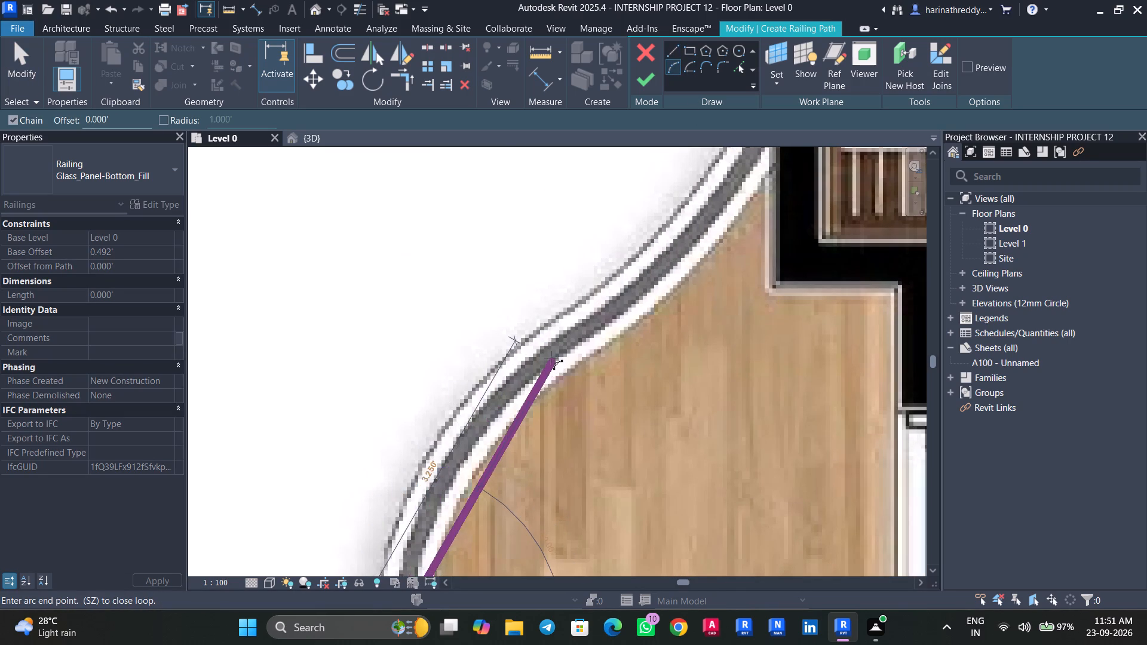
pyautogui.click(549, 356)
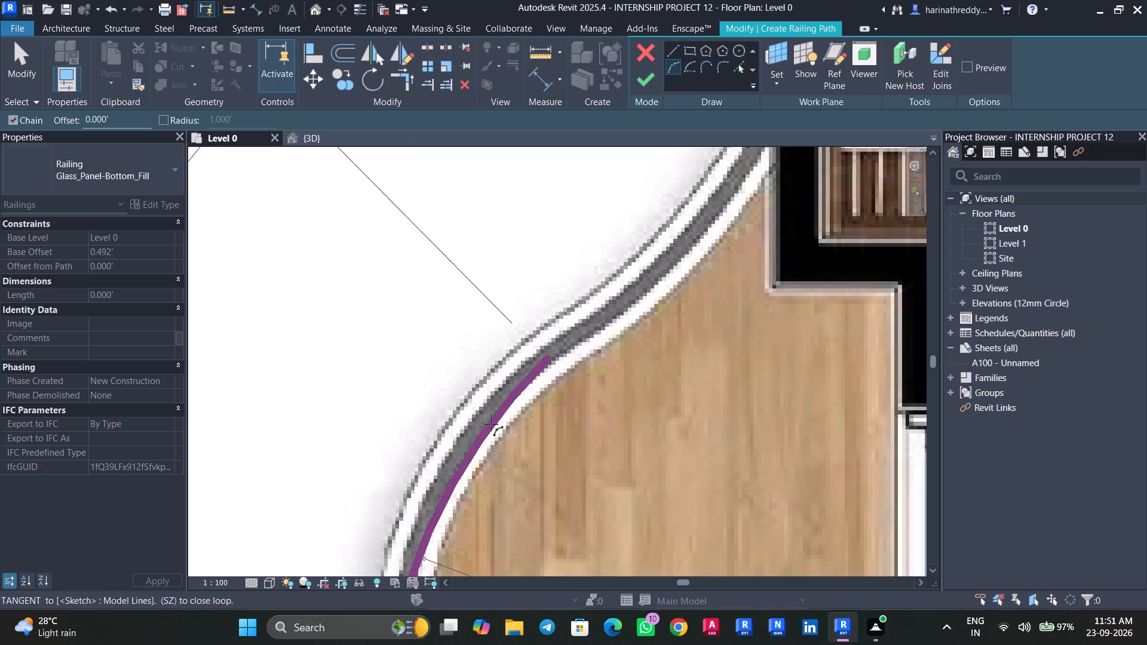
pyautogui.click(489, 419)
pyautogui.press('Escape')
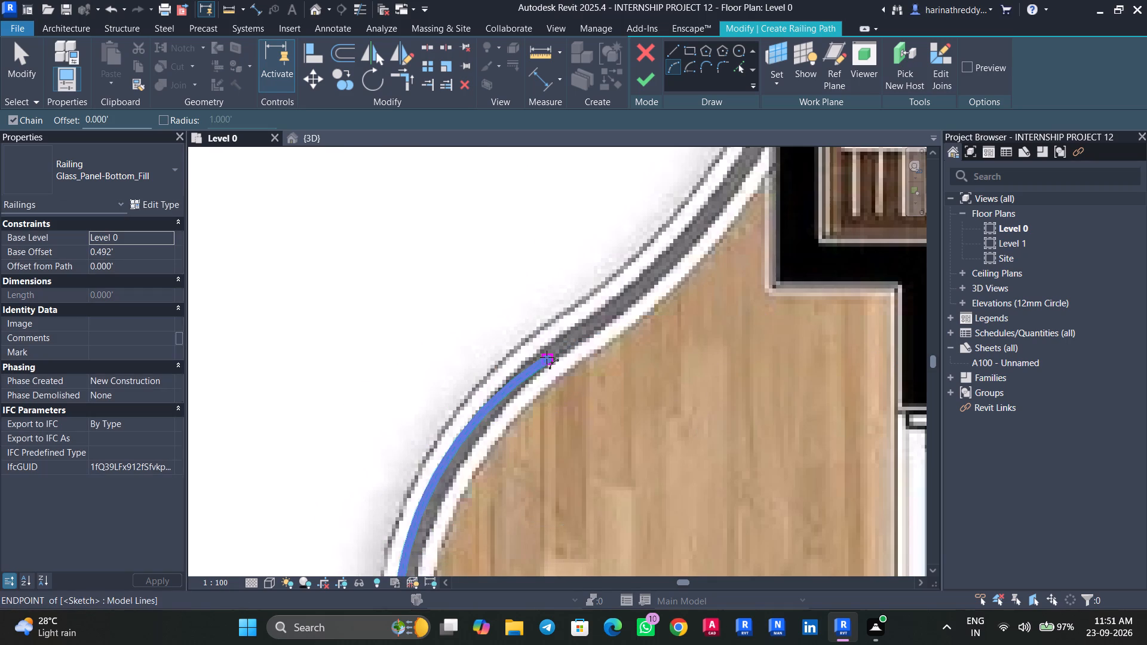
# Draw the reverse arc from the first arc's end to the Bedroom 01 wall and finish the 1572sft flat's balcony railing.
pyautogui.click(547, 357)
pyautogui.moveTo(648, 308); pyautogui.dragTo(588, 447, button='middle')
pyautogui.click(711, 257)
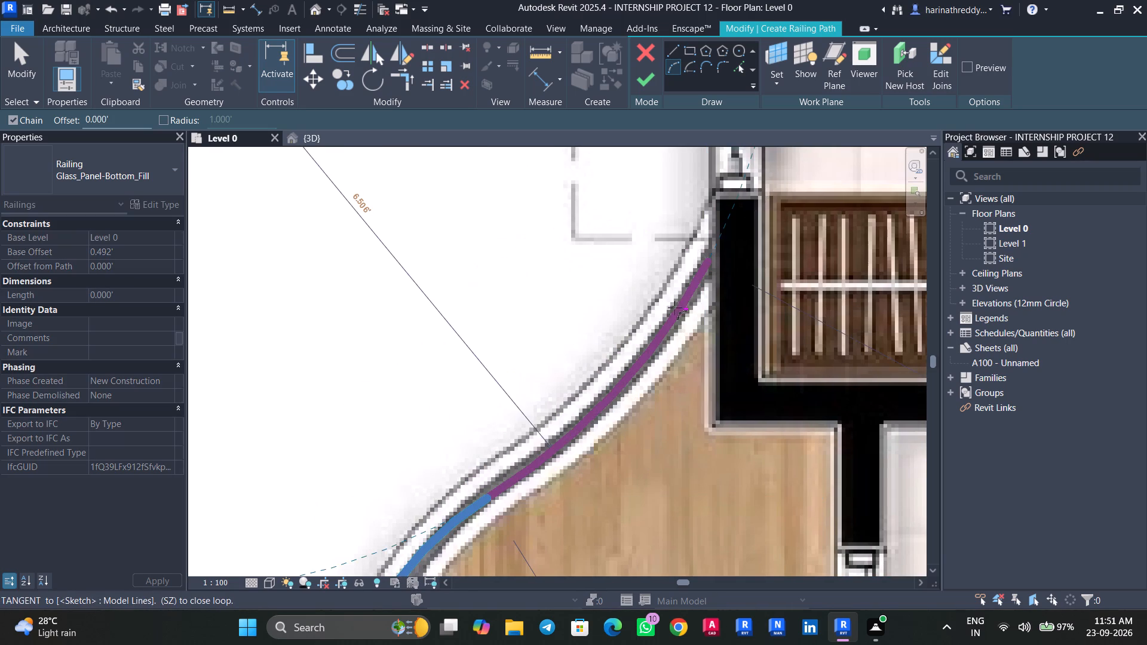
pyautogui.click(670, 314)
pyautogui.press('Escape')
pyautogui.press('Escape')
pyautogui.scroll(-14, 623, 422)
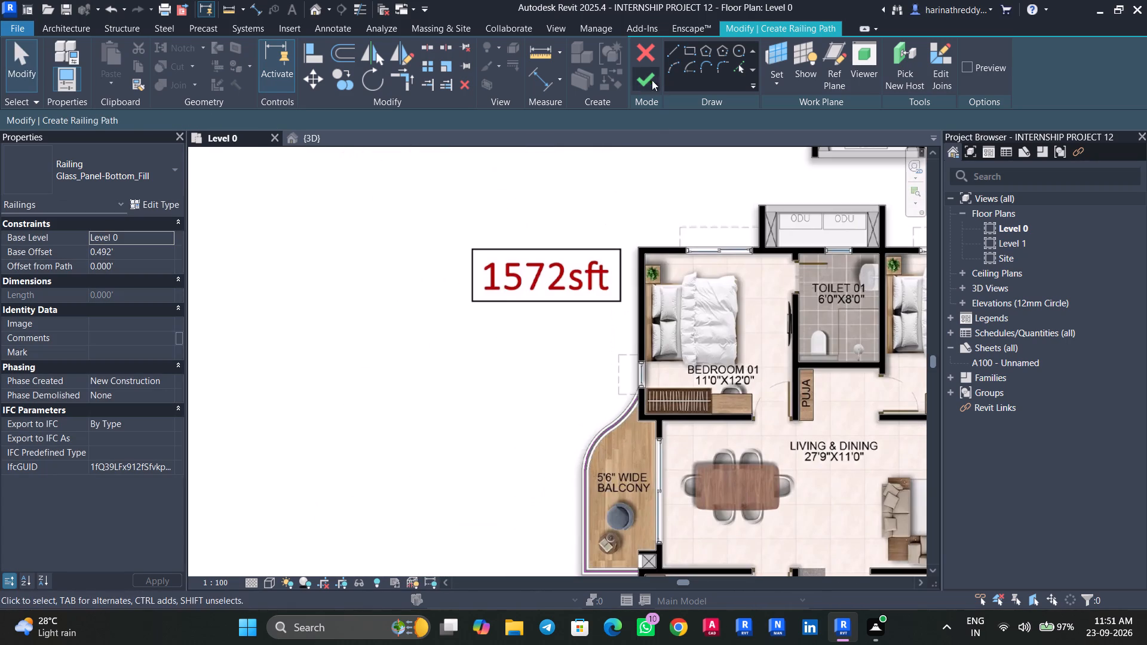
pyautogui.click(648, 79)
# Locate the 1292sft flat's 5'0" wide balcony on the floor plan for the next railing.
pyautogui.scroll(-8, 489, 359)
pyautogui.moveTo(493, 491); pyautogui.dragTo(536, 243, button='middle')
pyautogui.scroll(1, 536, 244)
pyautogui.moveTo(603, 418); pyautogui.dragTo(507, 296, button='middle')
pyautogui.scroll(-1, 633, 393)
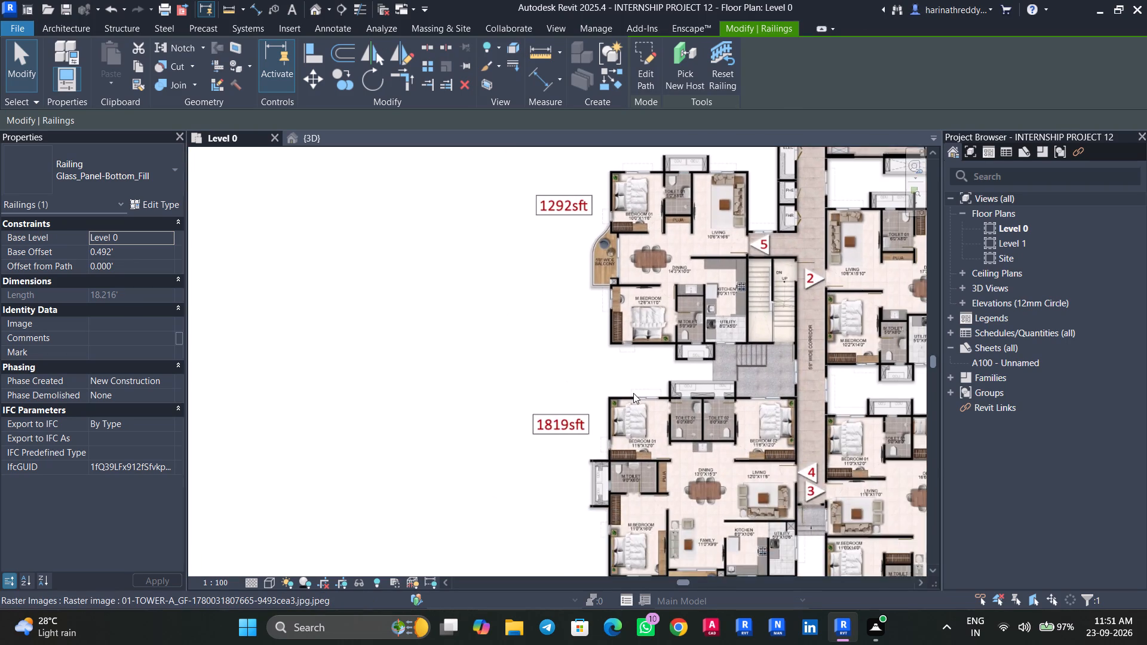
pyautogui.scroll(2, 633, 380)
pyautogui.scroll(-4, 633, 378)
pyautogui.moveTo(633, 382); pyautogui.dragTo(622, 475, button='middle')
pyautogui.scroll(5, 609, 390)
pyautogui.press('Escape')
pyautogui.press('Escape')
pyautogui.scroll(2, 611, 410)
pyautogui.scroll(-1, 612, 404)
pyautogui.scroll(2, 615, 400)
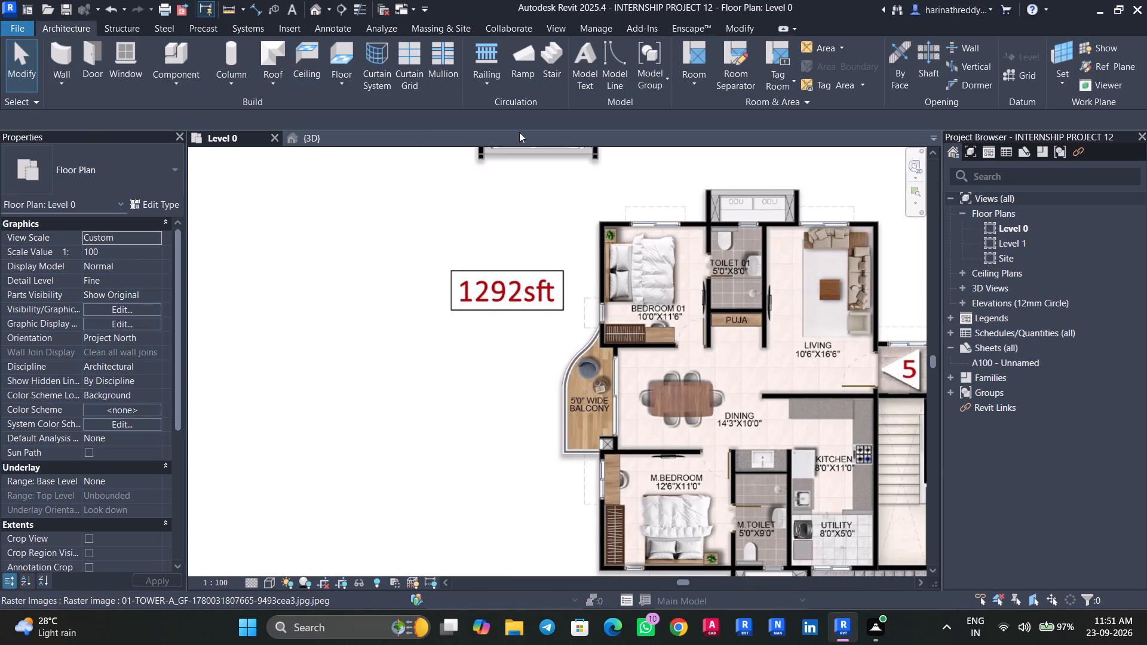
# Start a railing on the 1292sft flat's 5'0" wide balcony, drawing a line from the master bedroom wall and a perpendicular one about 6.75' long.
pyautogui.click(494, 84)
pyautogui.click(501, 109)
pyautogui.scroll(9, 590, 467)
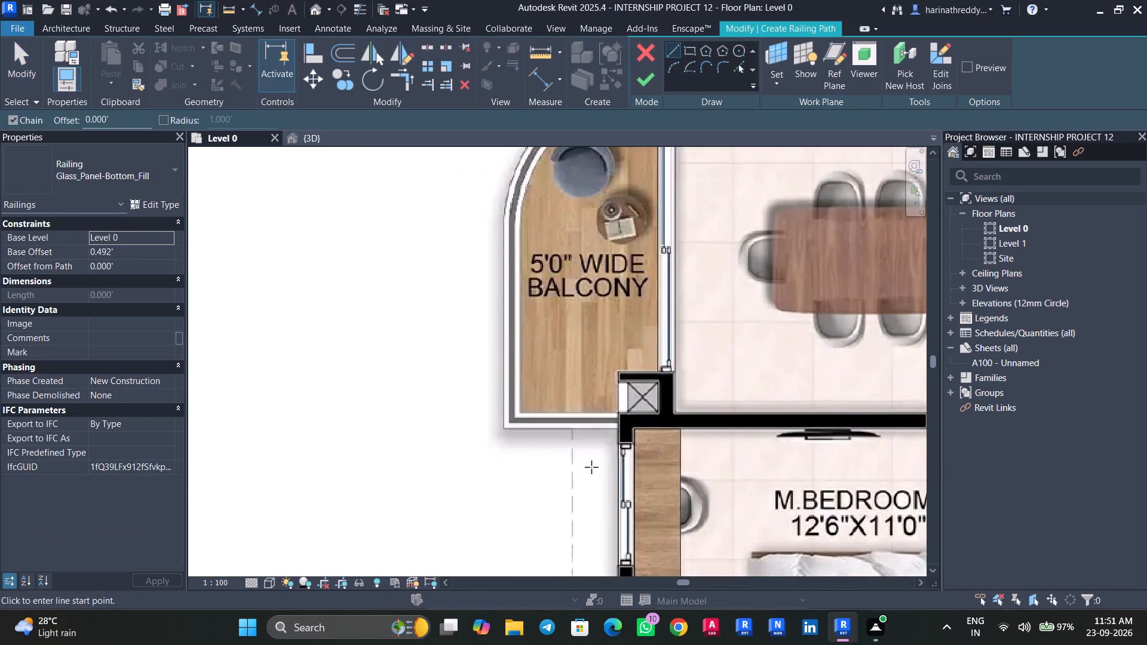
pyautogui.scroll(4, 617, 443)
pyautogui.click(629, 395)
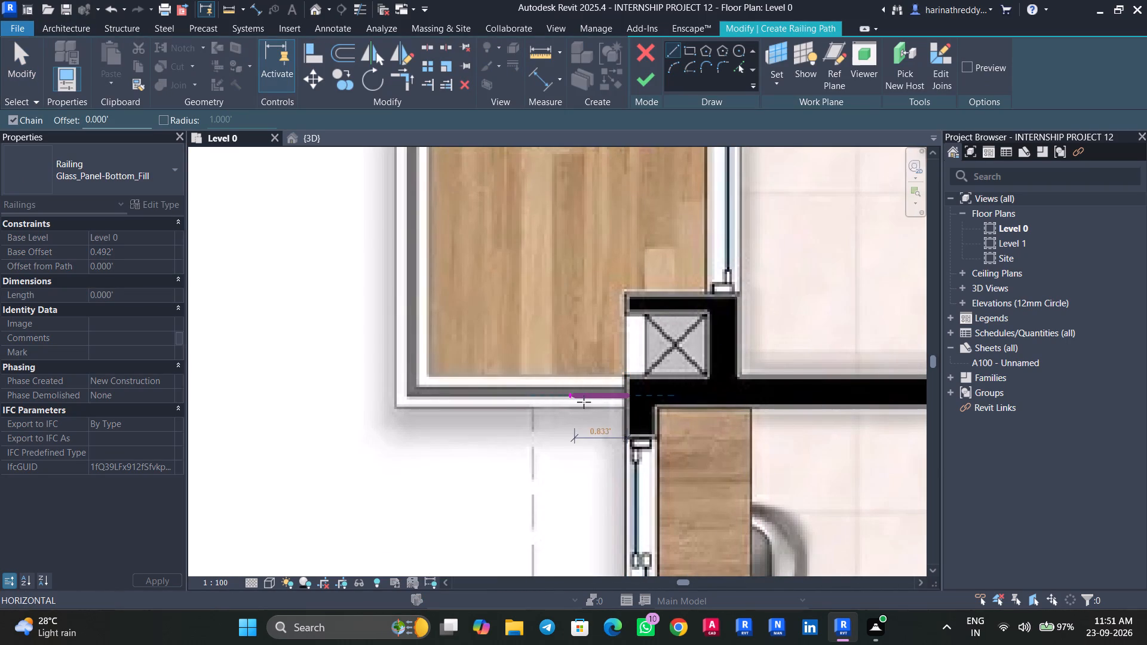
pyautogui.click(412, 391)
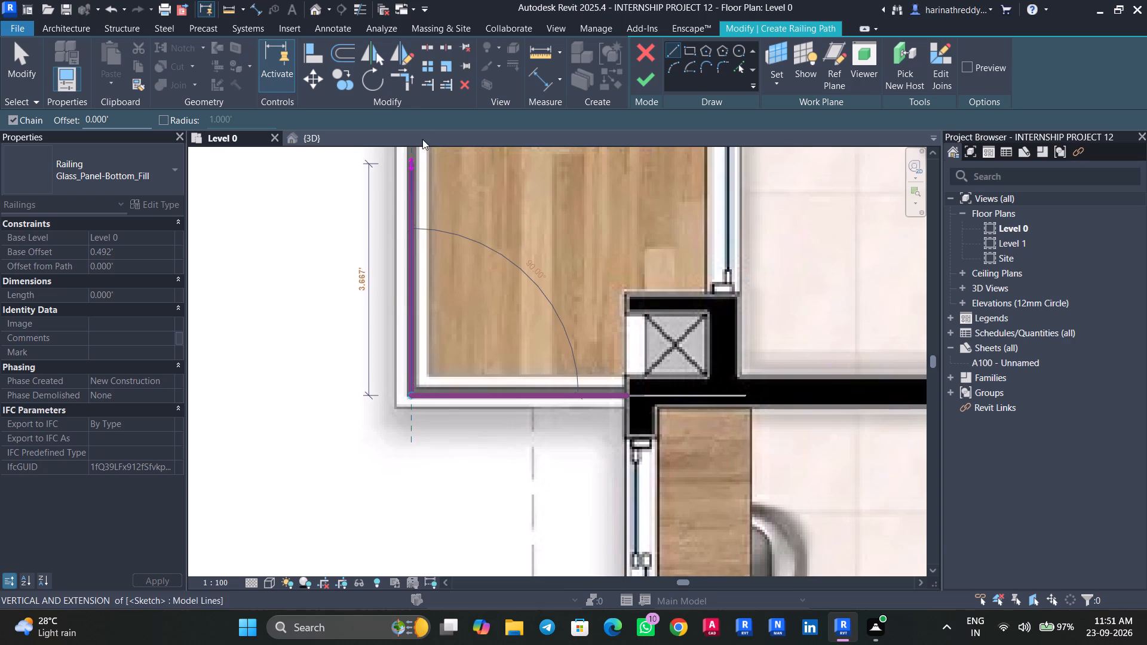
pyautogui.moveTo(415, 168); pyautogui.dragTo(421, 466, button='middle')
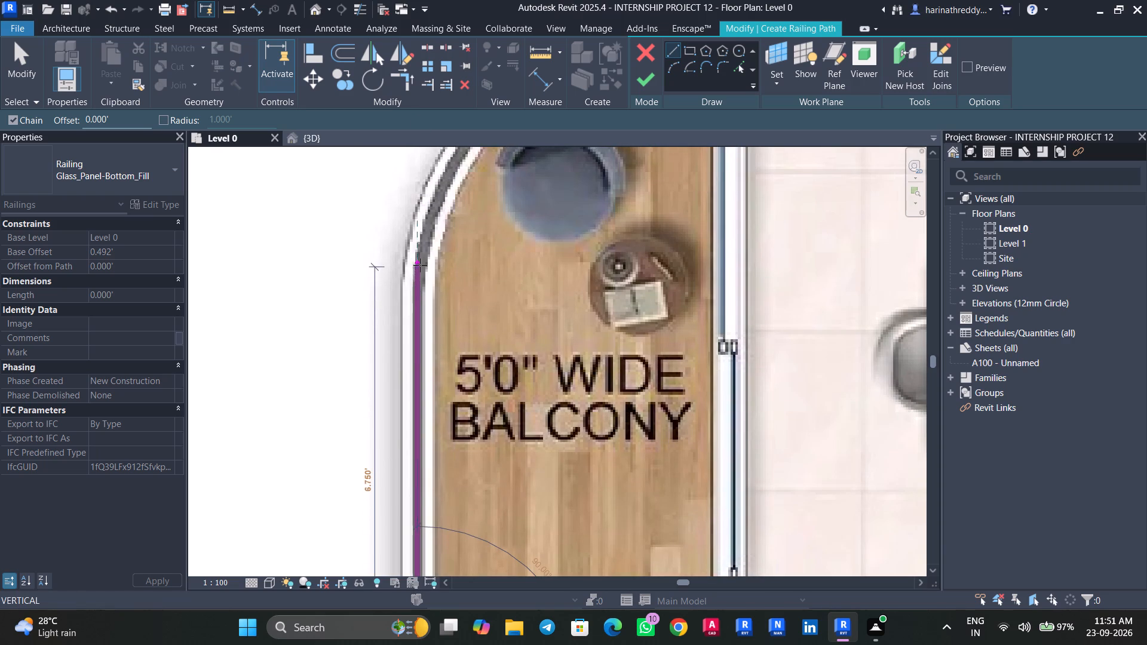
pyautogui.click(420, 265)
pyautogui.press('Escape')
pyautogui.press('Escape')
# Draw an arc about 3.9' long following the outward bend of the 1292sft flat's balcony, continuing from the long straight line.
pyautogui.scroll(1, 498, 191)
pyautogui.moveTo(507, 213); pyautogui.dragTo(533, 318, button='middle')
pyautogui.click(679, 66)
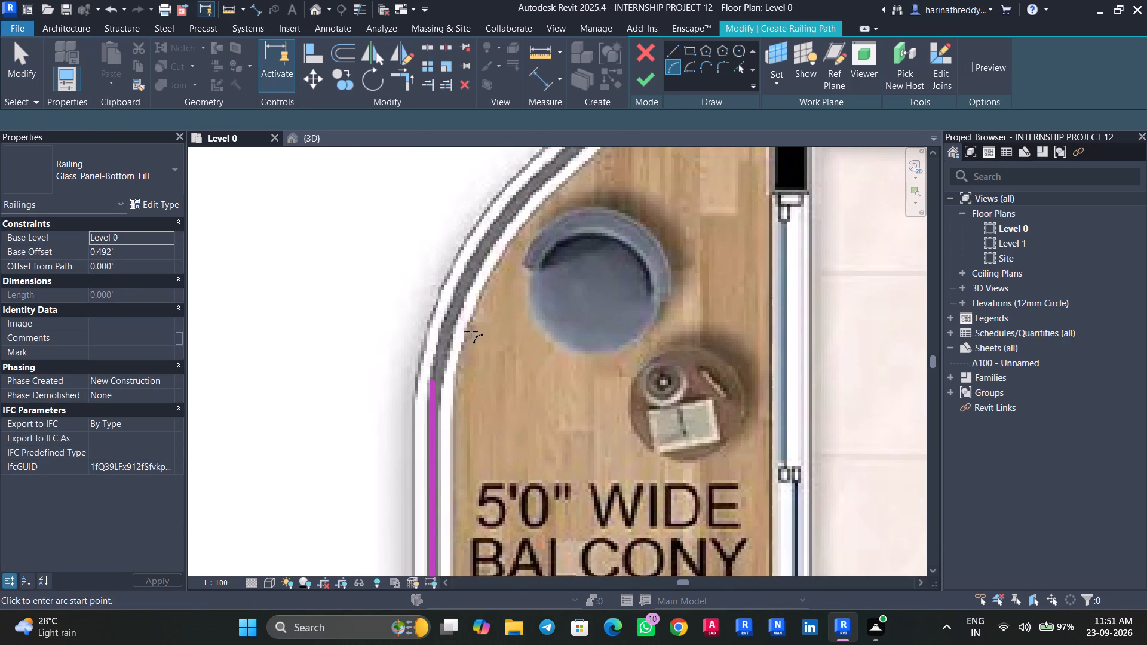
pyautogui.click(430, 382)
pyautogui.moveTo(502, 204); pyautogui.dragTo(498, 331, button='middle')
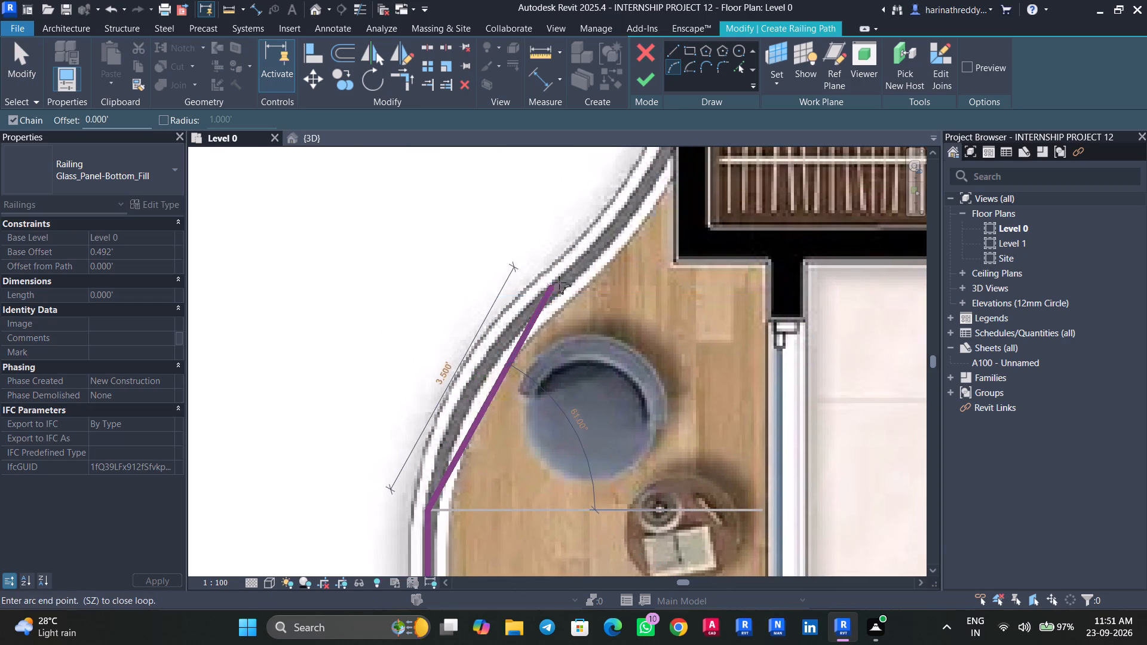
pyautogui.click(566, 281)
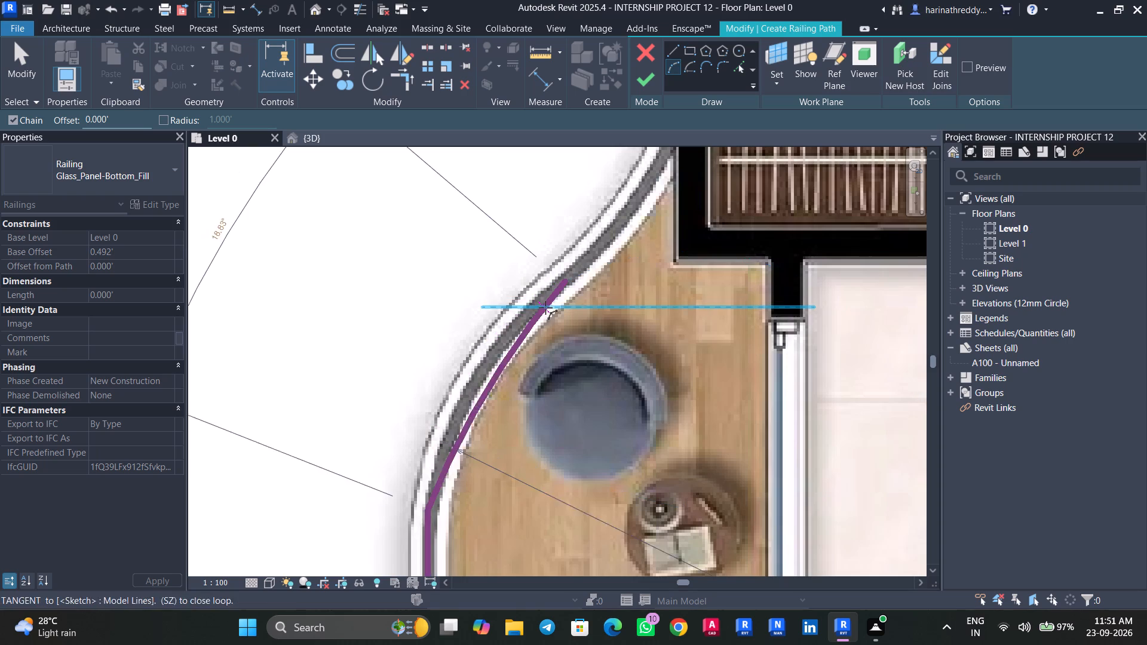
pyautogui.click(545, 304)
pyautogui.press('Escape')
pyautogui.press('Escape')
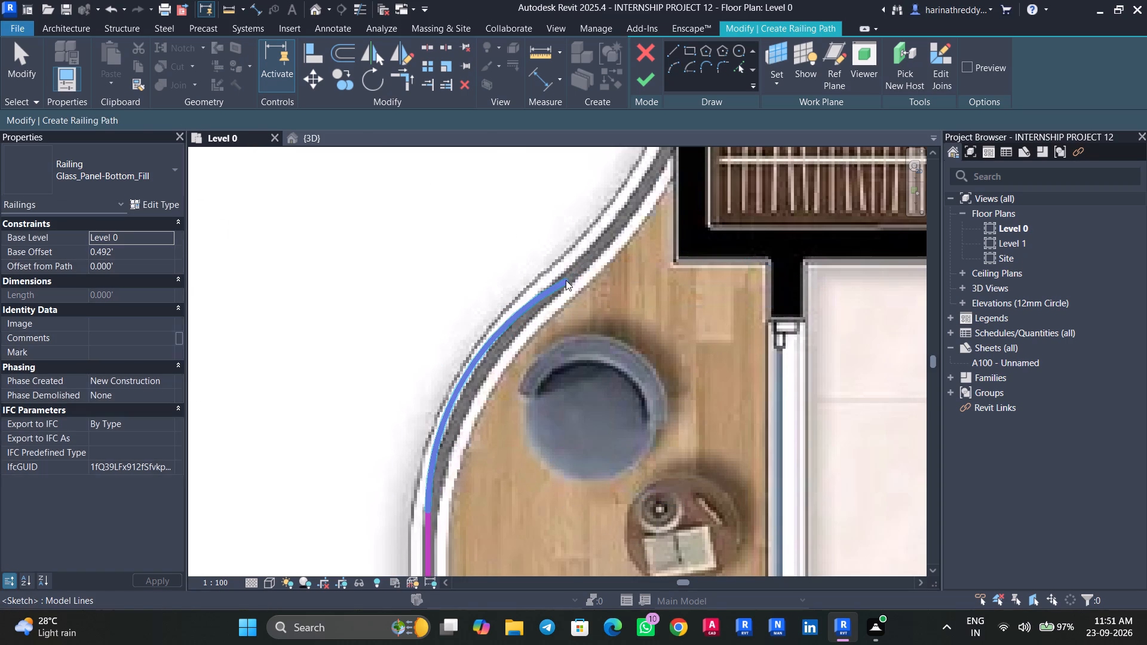
pyautogui.click(566, 280)
pyautogui.press('Escape')
# Draw the reverse arc from the first arc's end to the Bedroom 01 wall of the 1292sft flat.
pyautogui.click(672, 68)
pyautogui.click(571, 277)
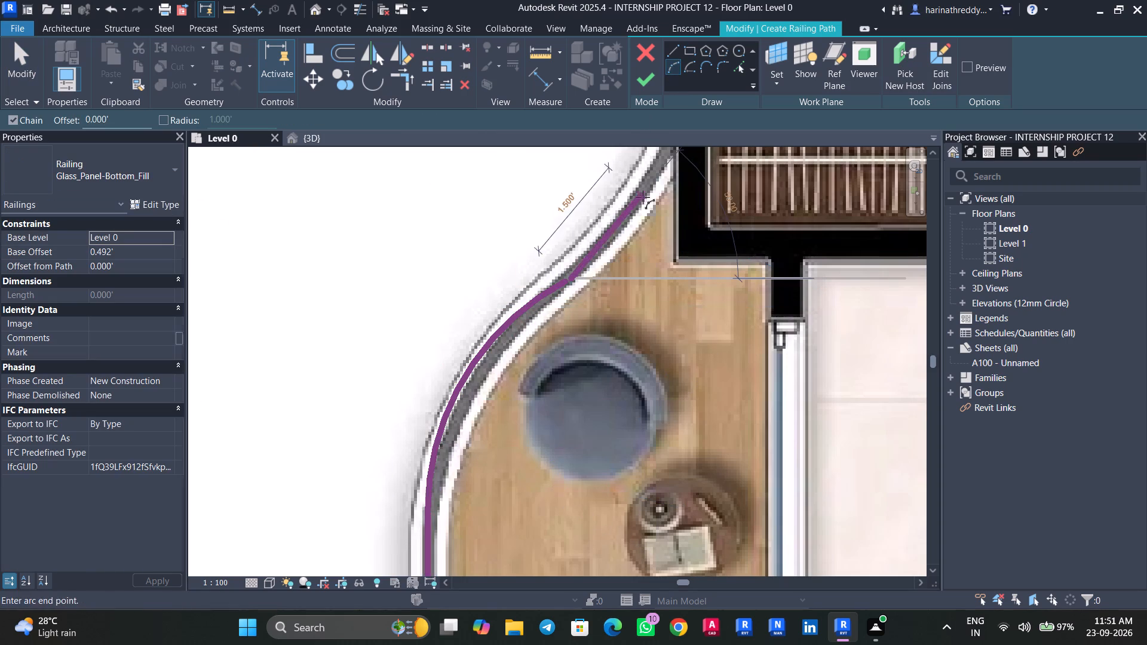
pyautogui.moveTo(643, 202); pyautogui.dragTo(628, 290, button='middle')
pyautogui.click(660, 225)
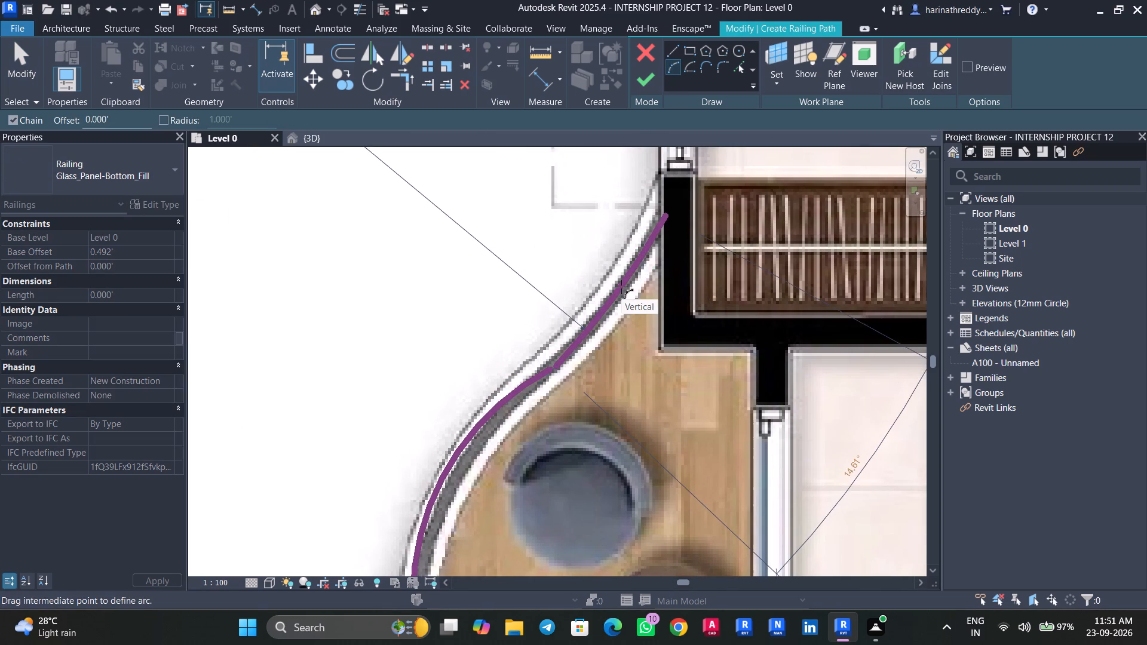
pyautogui.click(621, 287)
pyautogui.press('Escape')
pyautogui.press('Escape')
# Reshape the first arc to follow the balcony edge on the plan image and finish the 1292sft flat's railing.
pyautogui.click(522, 393)
pyautogui.moveTo(523, 391); pyautogui.dragTo(571, 268, button='middle')
pyautogui.scroll(1, 525, 385)
pyautogui.scroll(4, 476, 327)
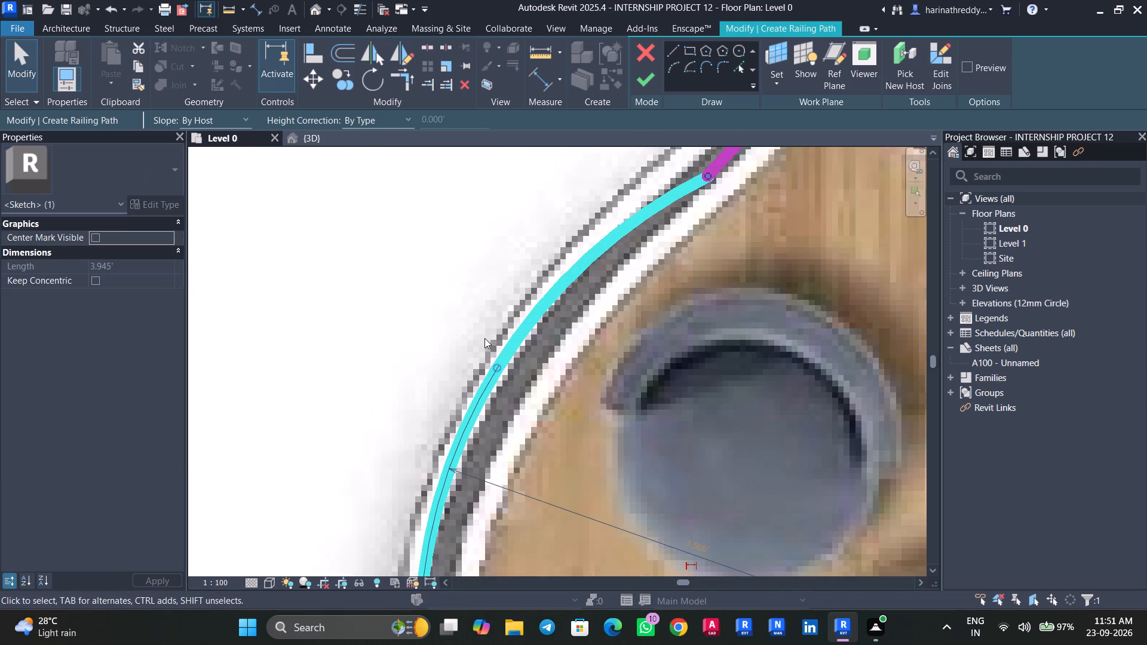
pyautogui.moveTo(495, 367); pyautogui.dragTo(518, 385)
pyautogui.press('Escape')
pyautogui.scroll(-11, 600, 363)
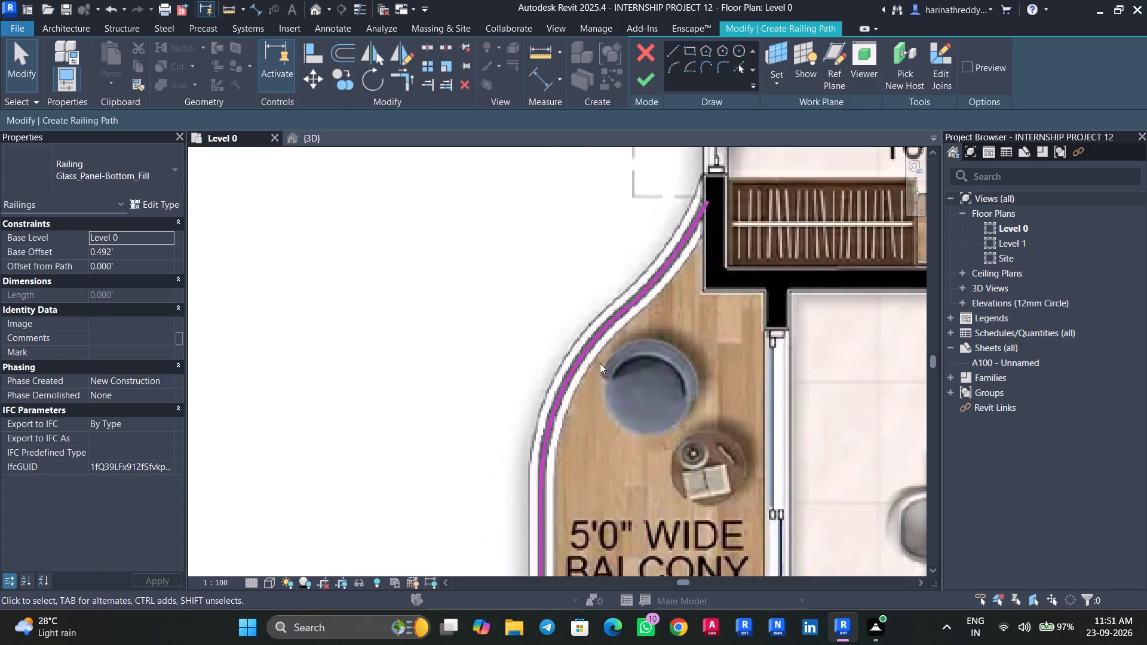
pyautogui.scroll(-3, 600, 363)
pyautogui.moveTo(643, 413); pyautogui.dragTo(593, 174, button='middle')
pyautogui.scroll(1, 618, 325)
pyautogui.scroll(-5, 570, 343)
pyautogui.click(646, 80)
pyautogui.scroll(-3, 463, 312)
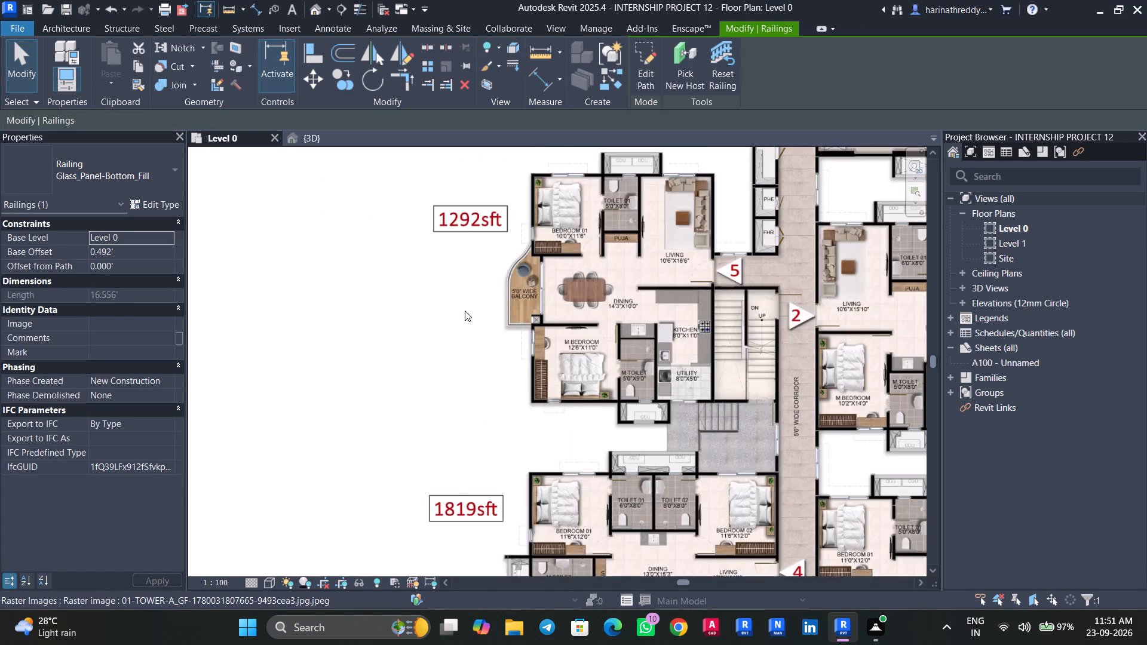
pyautogui.scroll(-4, 465, 311)
pyautogui.moveTo(468, 324); pyautogui.dragTo(480, 214, button='middle')
pyautogui.press('Escape')
pyautogui.press('Escape')
# Examine the balcony railings around the building in the 3D view.
pyautogui.click(317, 145)
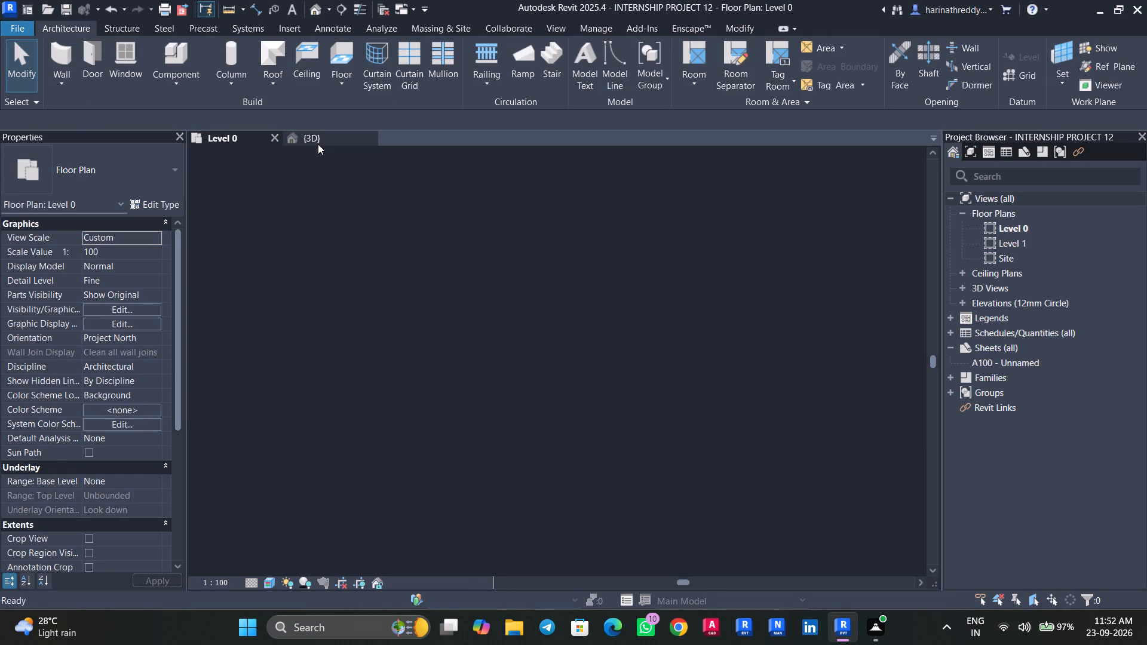
pyautogui.scroll(-2, 559, 346)
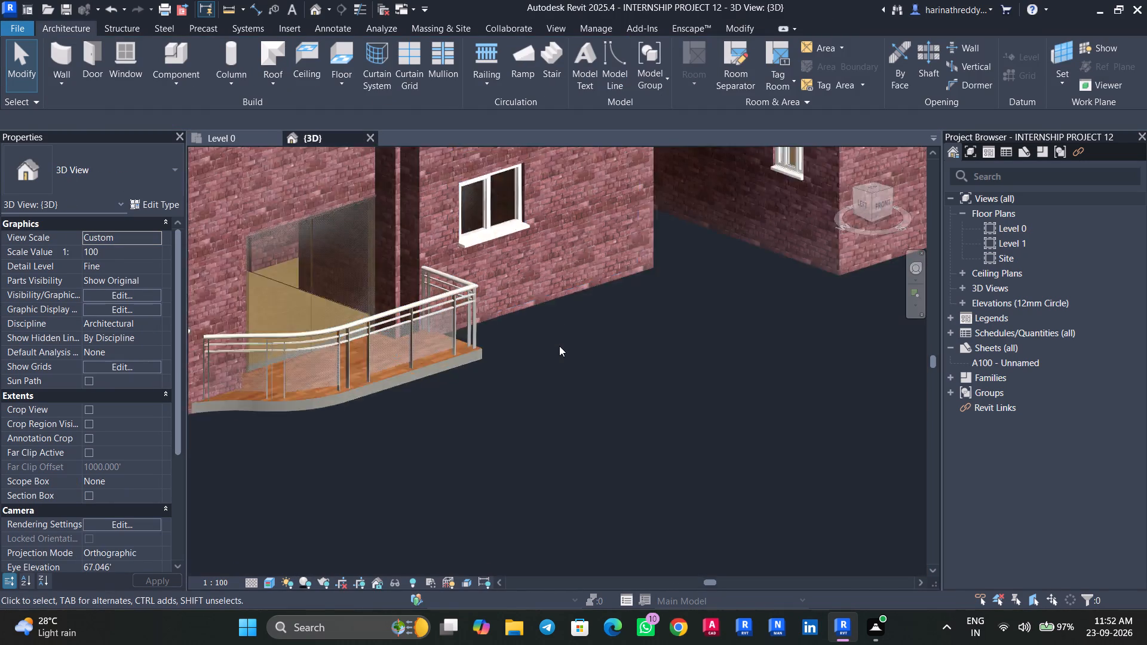
pyautogui.scroll(-8, 559, 346)
pyautogui.keyDown('shift'); pyautogui.moveTo(636, 387); pyautogui.dragTo(361, 382, button='middle'); pyautogui.keyUp('shift')
pyautogui.scroll(-3, 369, 408)
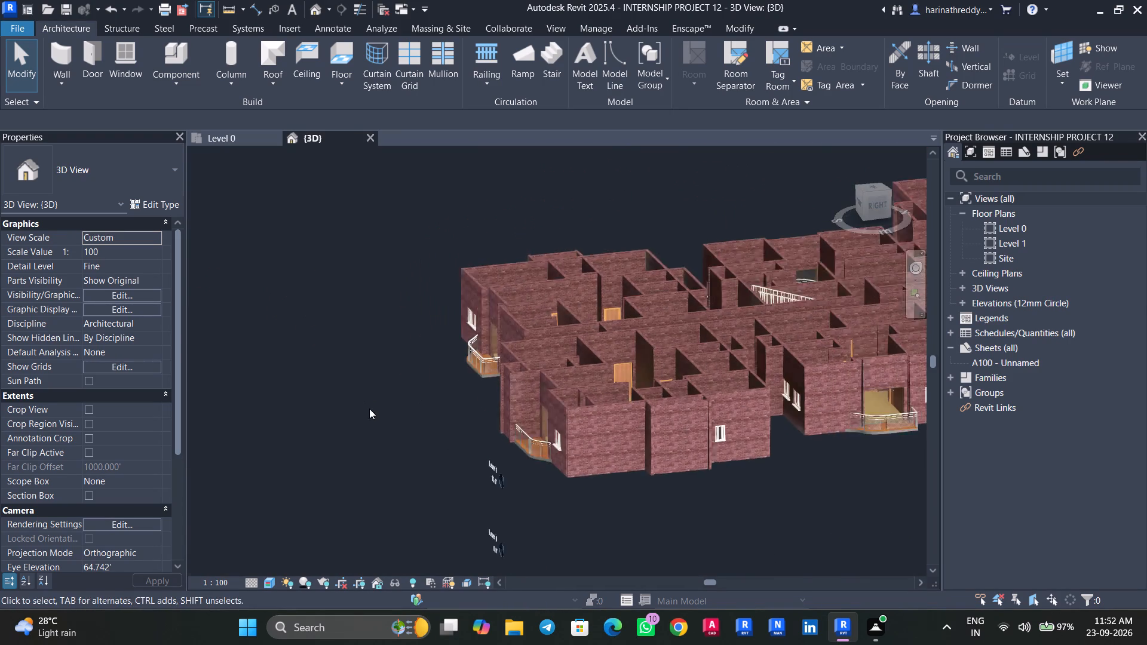
pyautogui.scroll(-5, 369, 408)
pyautogui.keyDown('shift'); pyautogui.moveTo(615, 457); pyautogui.dragTo(412, 464, button='middle'); pyautogui.keyUp('shift')
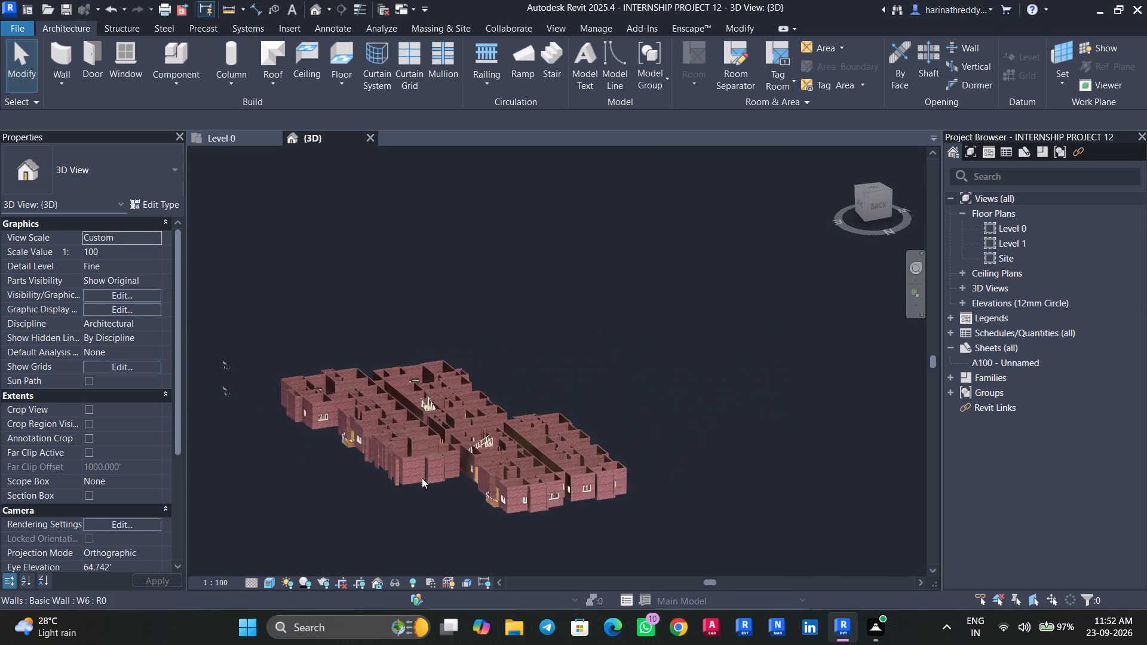
pyautogui.keyDown('shift'); pyautogui.moveTo(671, 496); pyautogui.dragTo(422, 474, button='middle'); pyautogui.keyUp('shift')
pyautogui.moveTo(438, 460); pyautogui.dragTo(743, 481, button='middle')
pyautogui.scroll(6, 508, 482)
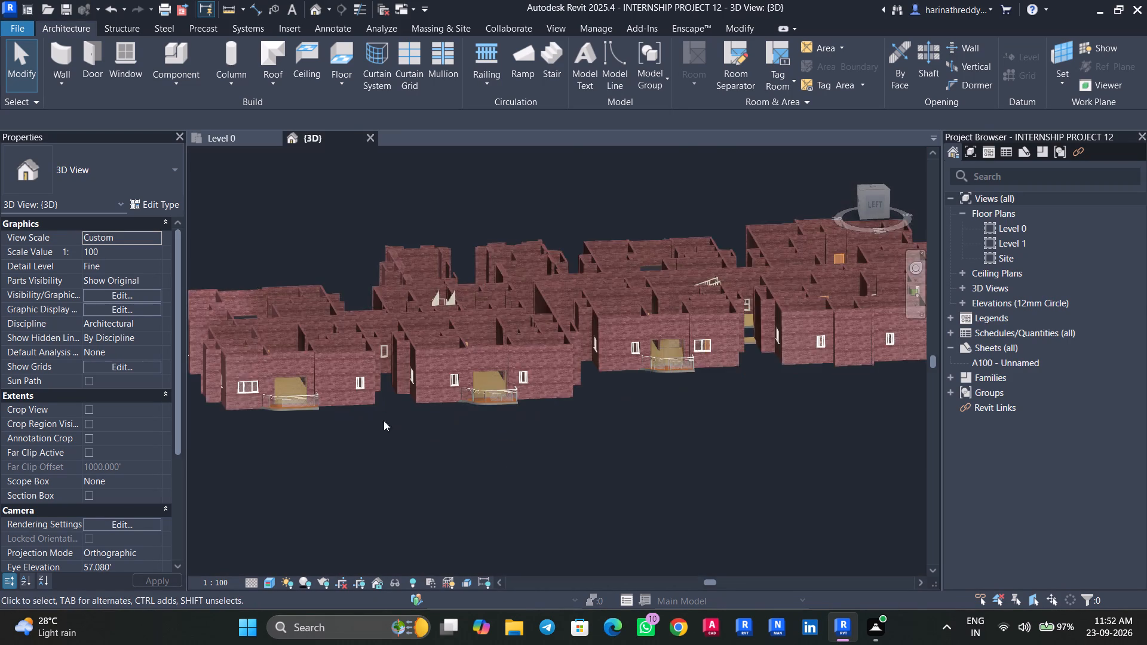
pyautogui.scroll(4, 384, 420)
pyautogui.moveTo(298, 414); pyautogui.dragTo(453, 507, button='middle')
pyautogui.scroll(9, 372, 505)
pyautogui.scroll(1, 296, 486)
pyautogui.moveTo(306, 491); pyautogui.dragTo(523, 522, button='middle')
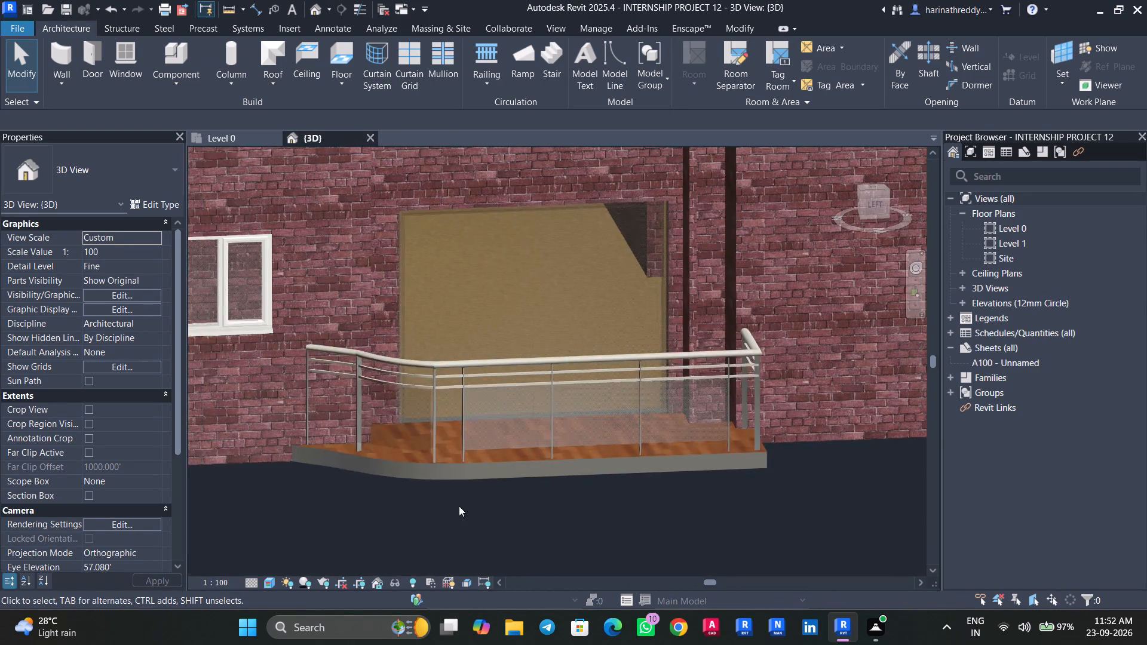
pyautogui.scroll(3, 447, 506)
pyautogui.scroll(-10, 447, 503)
pyautogui.moveTo(637, 511); pyautogui.dragTo(299, 420, button='middle')
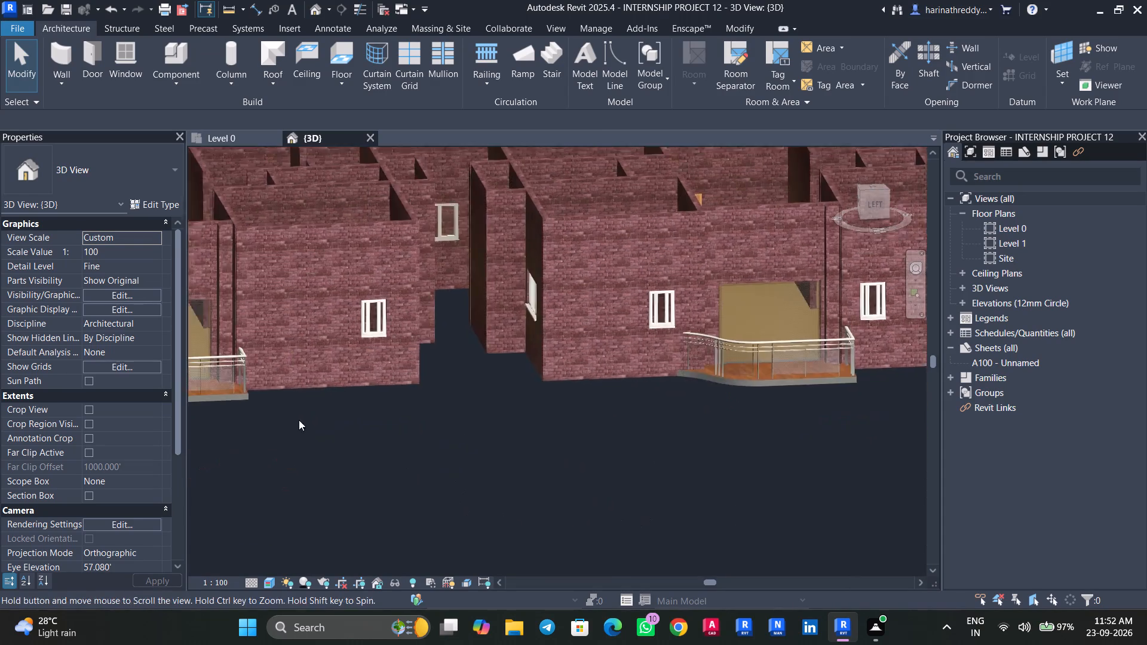
pyautogui.moveTo(299, 420); pyautogui.dragTo(300, 420, button='middle')
pyautogui.scroll(-2, 603, 444)
pyautogui.moveTo(695, 438); pyautogui.dragTo(471, 452, button='middle')
pyautogui.scroll(9, 555, 429)
pyautogui.scroll(-3, 652, 435)
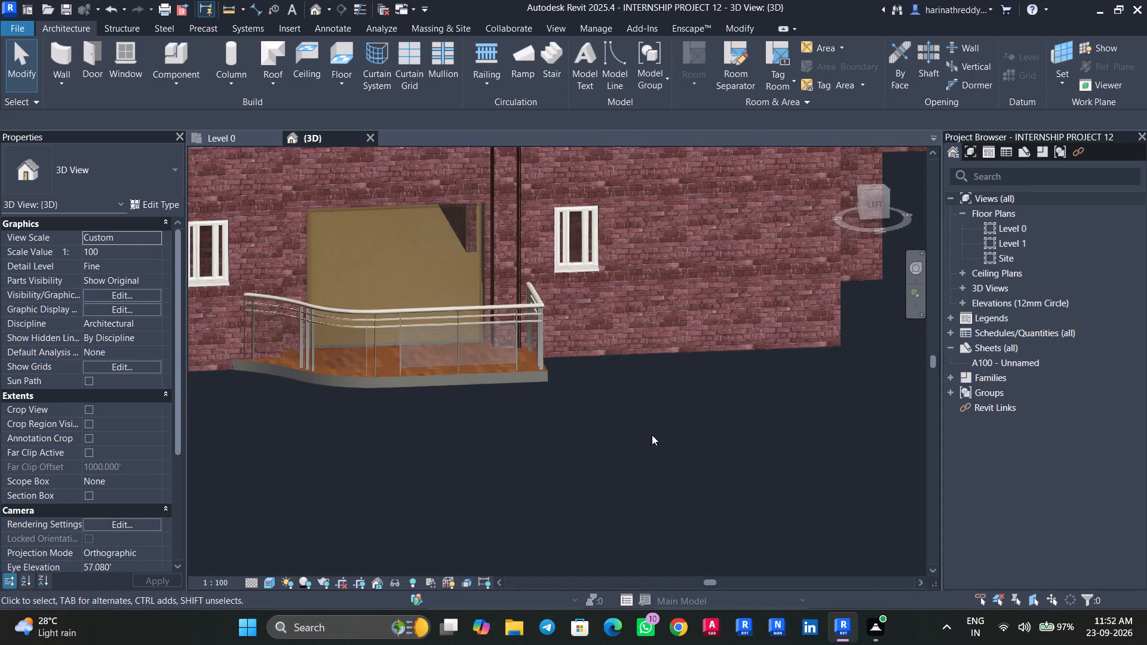
pyautogui.moveTo(753, 428); pyautogui.dragTo(240, 440, button='middle')
pyautogui.scroll(-6, 338, 416)
pyautogui.moveTo(575, 362); pyautogui.dragTo(269, 472, button='middle')
pyautogui.scroll(-6, 598, 451)
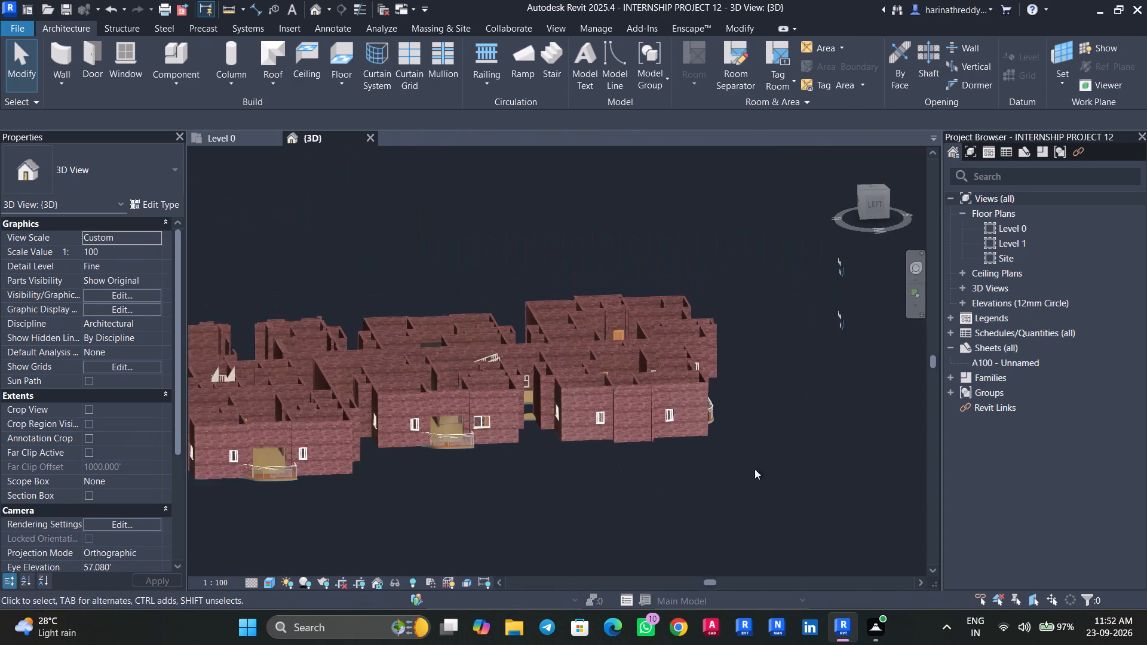
pyautogui.keyDown('shift'); pyautogui.moveTo(768, 462); pyautogui.dragTo(617, 486, button='middle'); pyautogui.keyUp('shift')
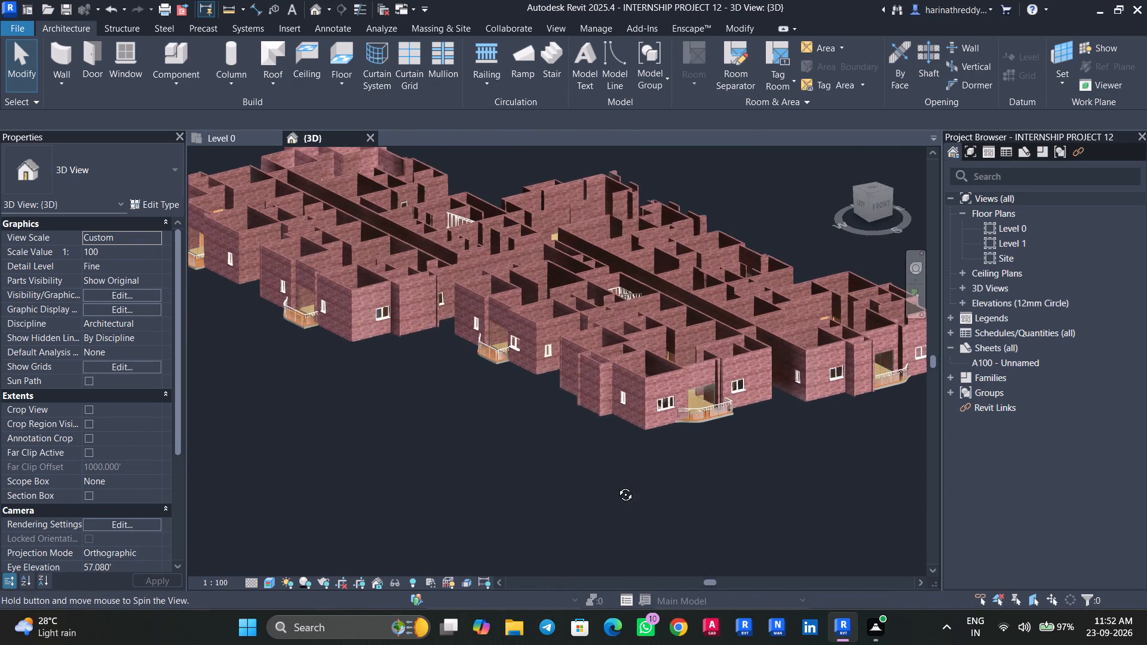
pyautogui.keyDown('shift'); pyautogui.moveTo(617, 486); pyautogui.dragTo(613, 502, button='middle'); pyautogui.keyUp('shift')
# On Level 0, select the utility floor by the 1819sft flat's kitchen and open the material choice for its Finish 2 layer.
pyautogui.click(222, 127)
pyautogui.click(228, 136)
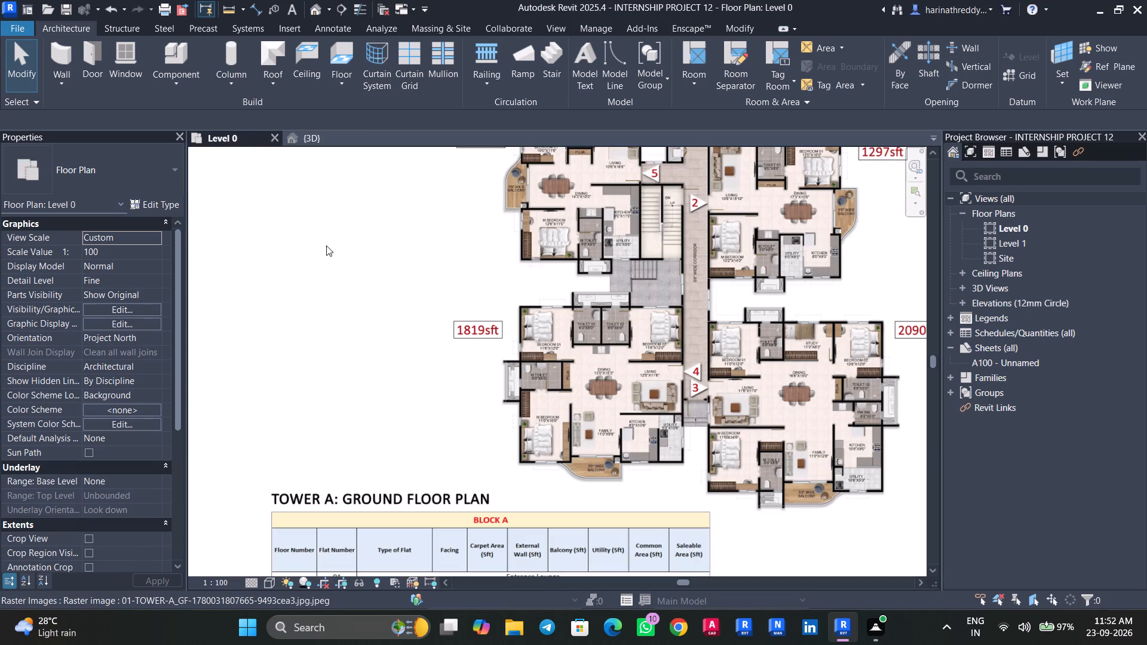
pyautogui.scroll(5, 603, 423)
pyautogui.moveTo(615, 424); pyautogui.dragTo(360, 355, button='middle')
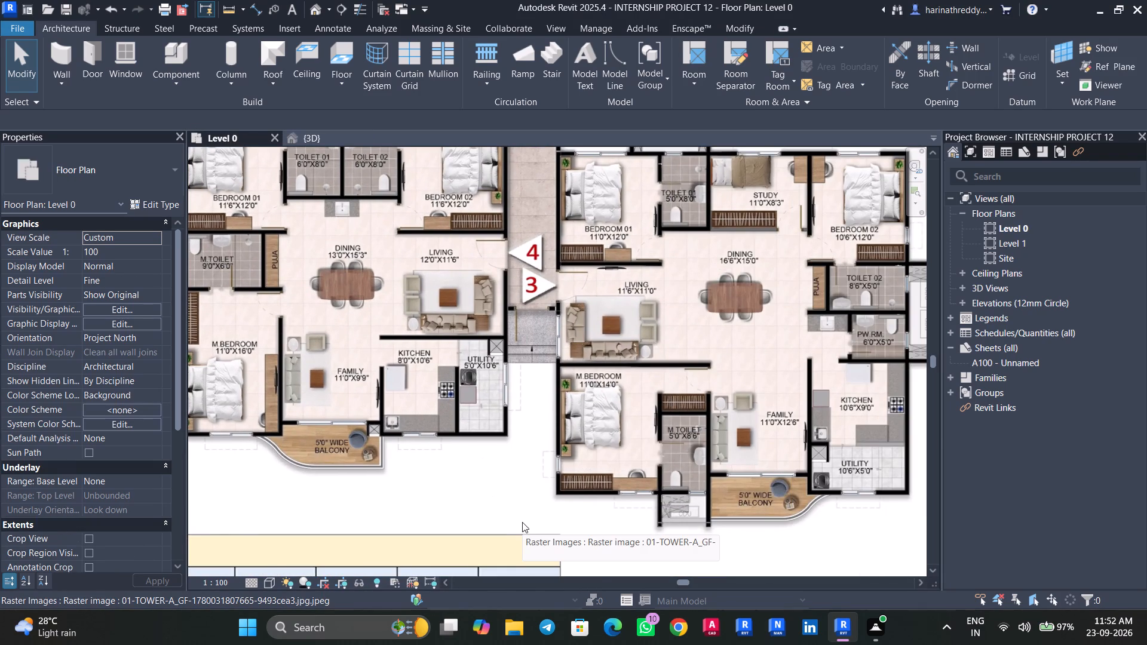
pyautogui.press('Tab')
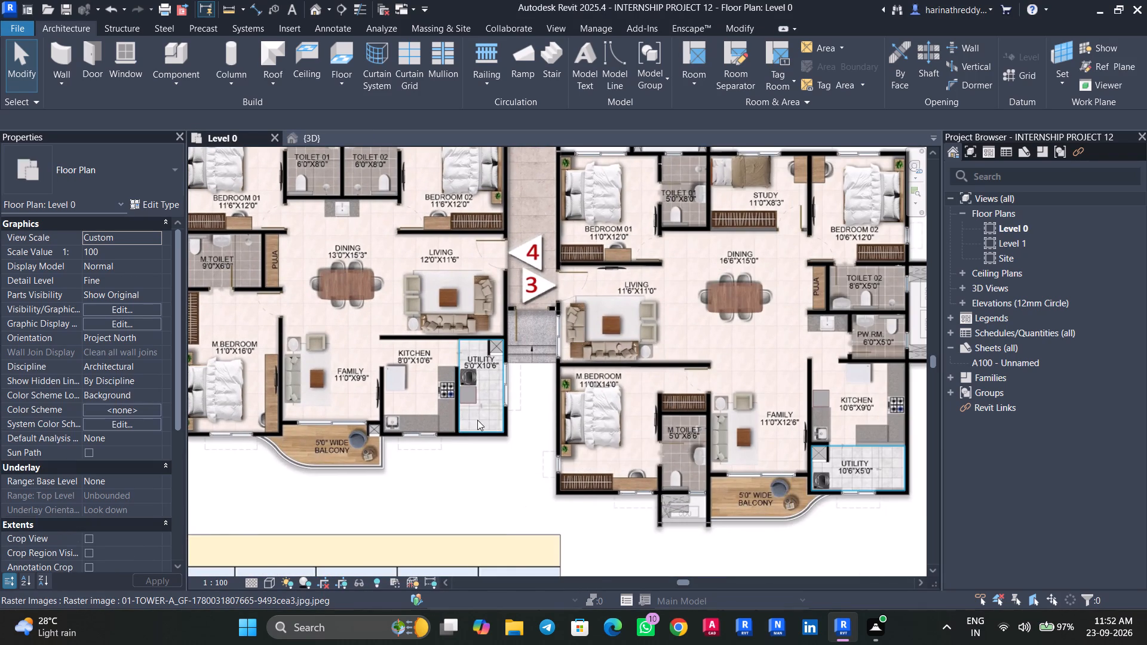
pyautogui.click(485, 417)
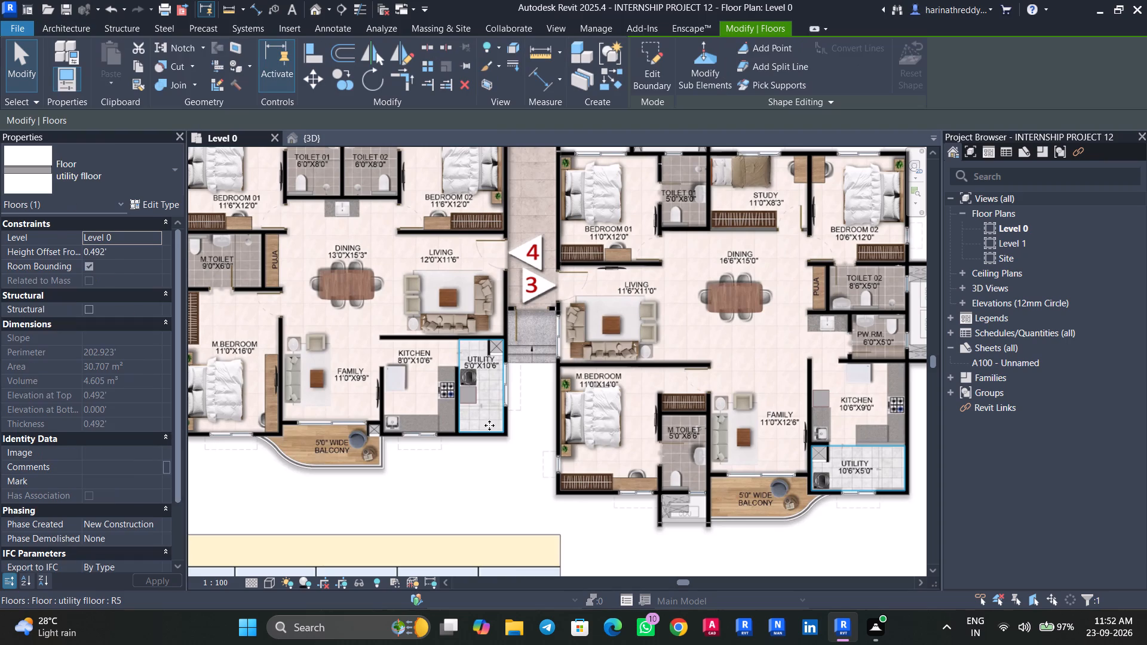
pyautogui.click(142, 208)
pyautogui.click(664, 251)
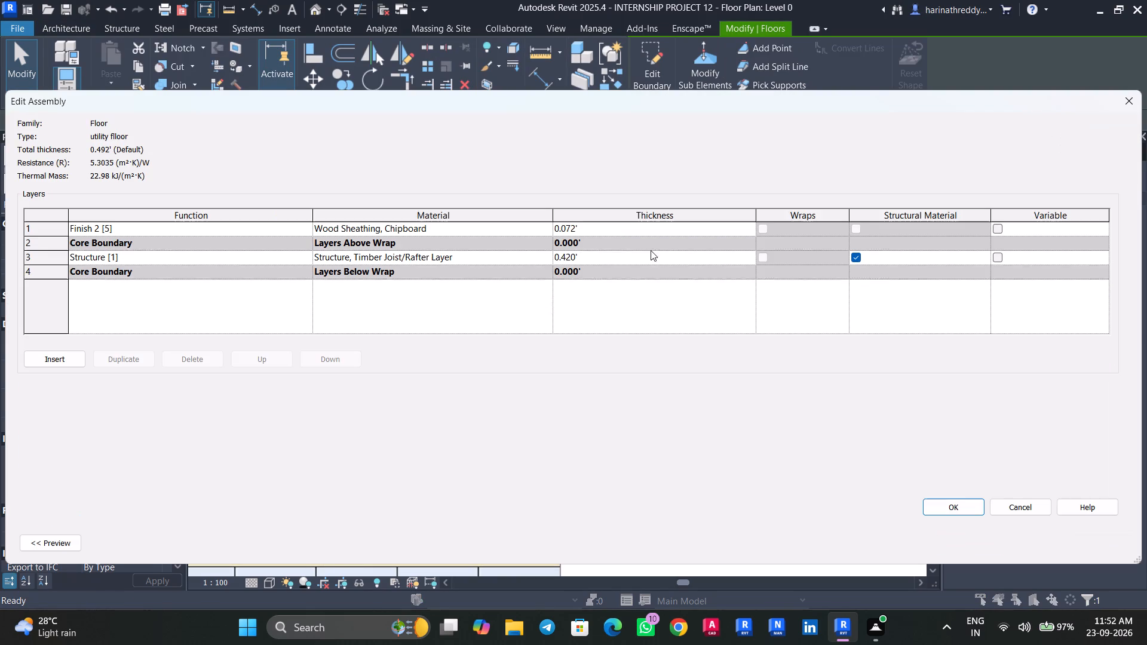
pyautogui.click(548, 227)
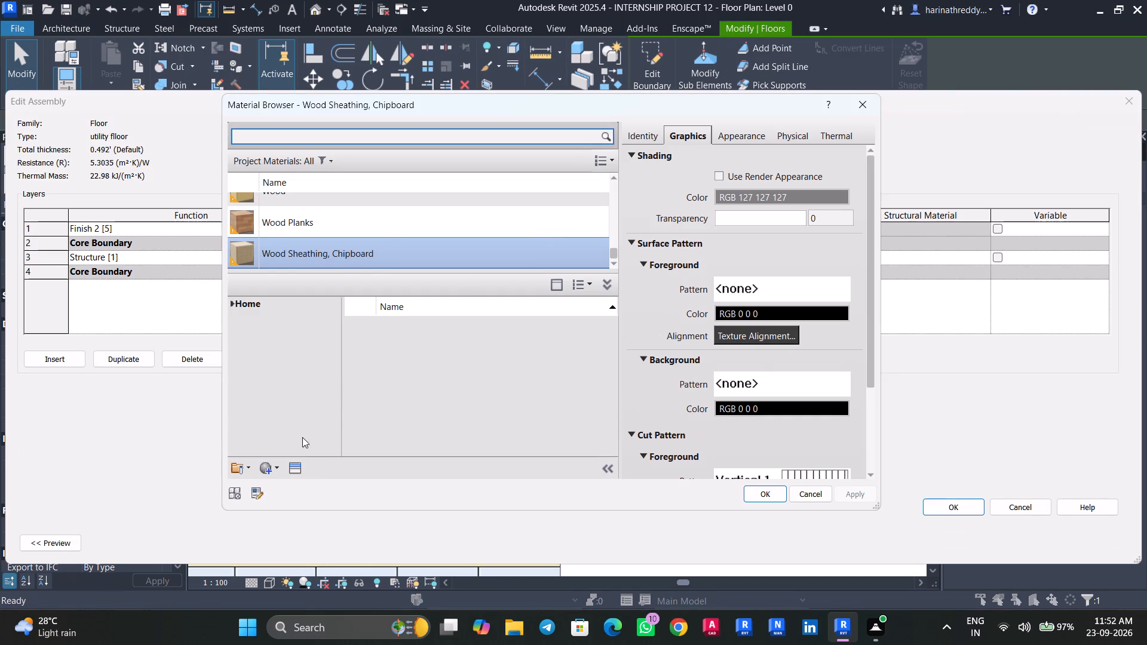
# Search the project materials for UTIL and clear the search.
pyautogui.click(425, 139)
pyautogui.write('UTIL')
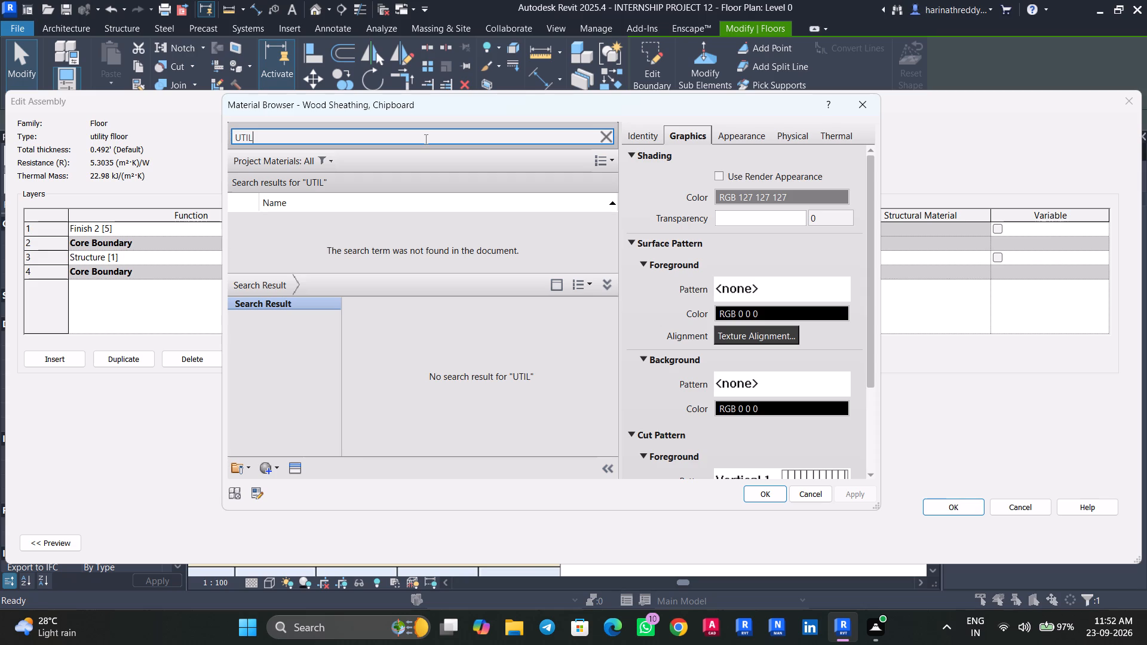
pyautogui.press('BackSpace')
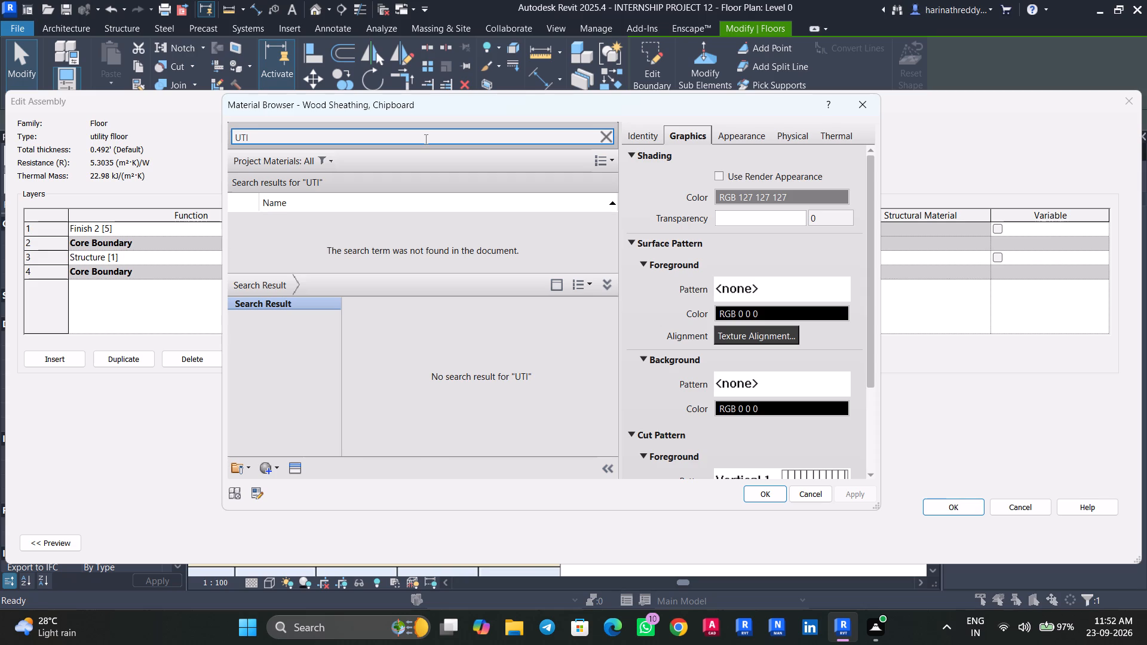
pyautogui.press('BackSpace')
pyautogui.press('BackSpace')
pyautogui.press('BackSpace')
pyautogui.press('BackSpace')
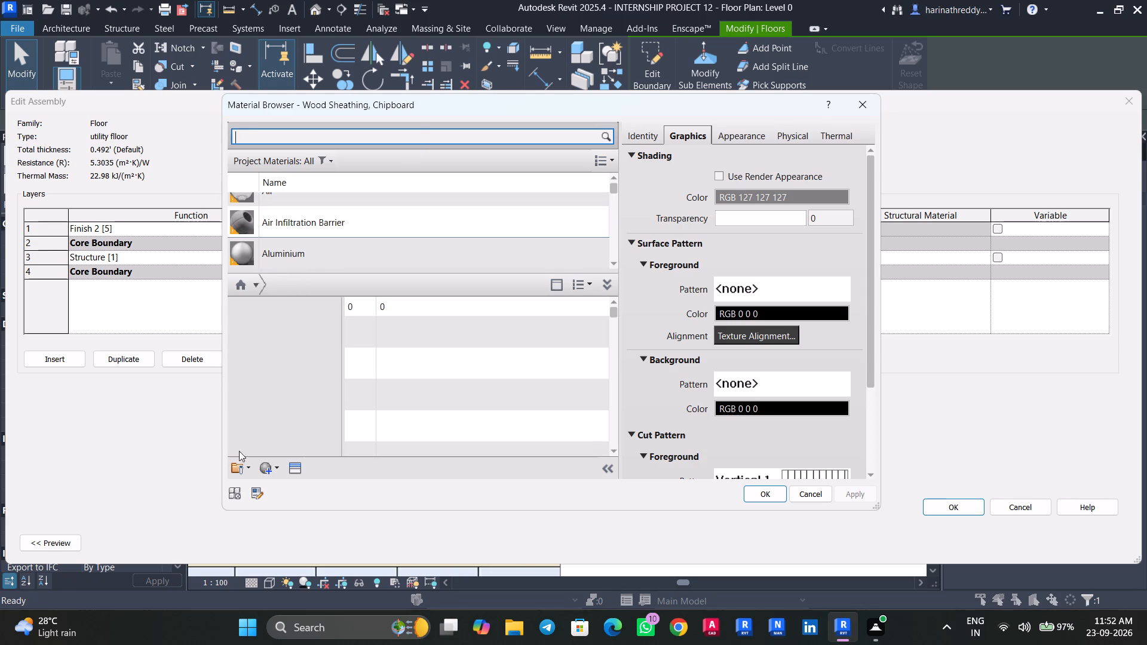
# Create a new project material named UTILITY AREA.
pyautogui.click(281, 462)
pyautogui.click(280, 478)
pyautogui.rightClick(306, 224)
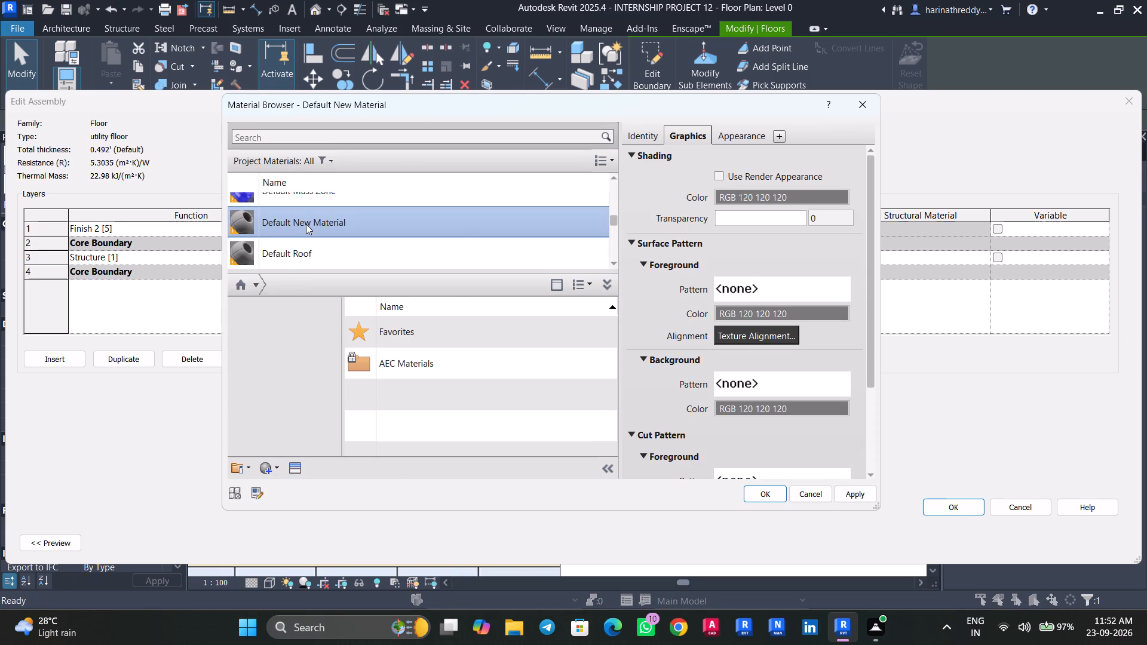
pyautogui.click(344, 279)
pyautogui.write('UTILITY')
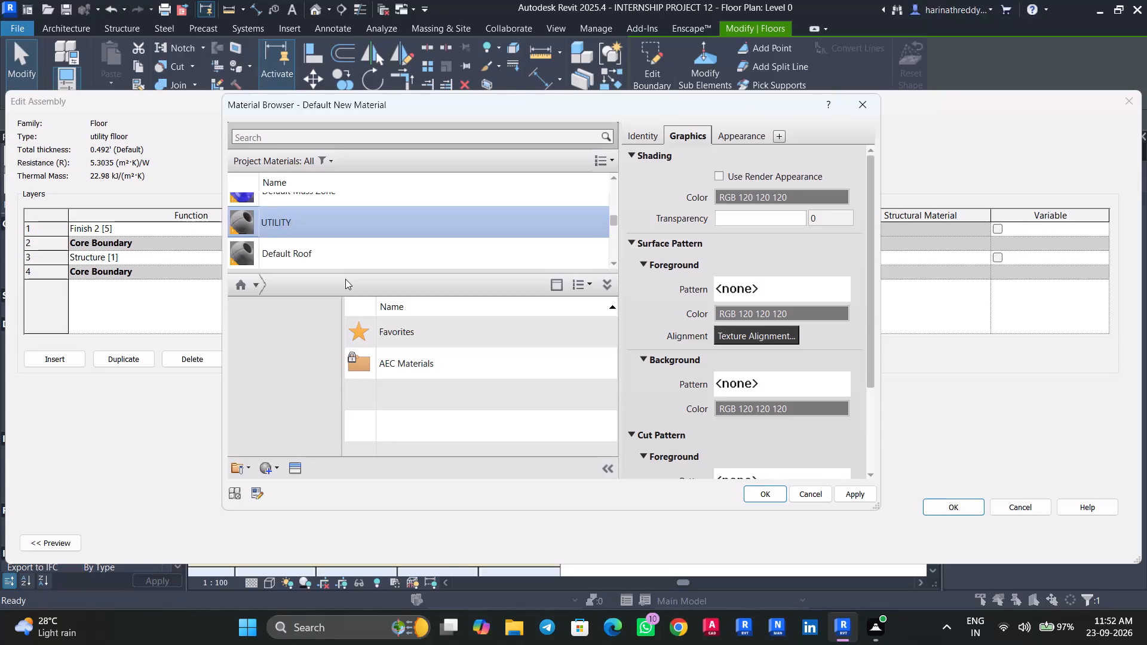
pyautogui.press('space')
pyautogui.write('AREA')
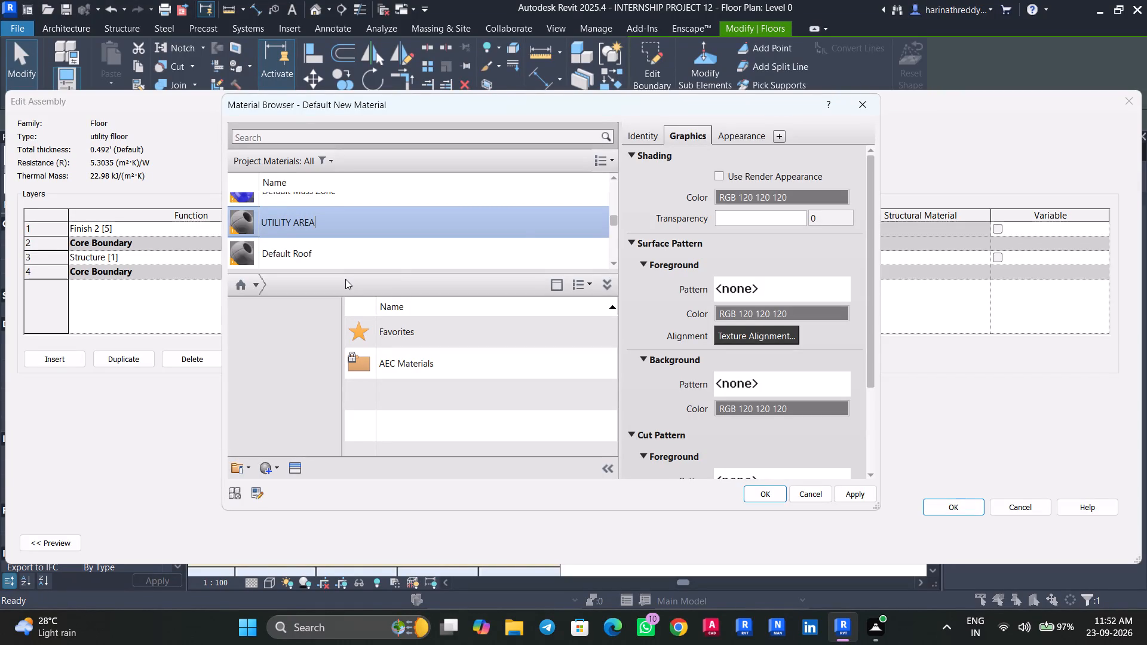
# Give the UTILITY AREA material the WIDE UTILITY.jpg appearance image with a 3' by 3' sample size.
pyautogui.click(737, 134)
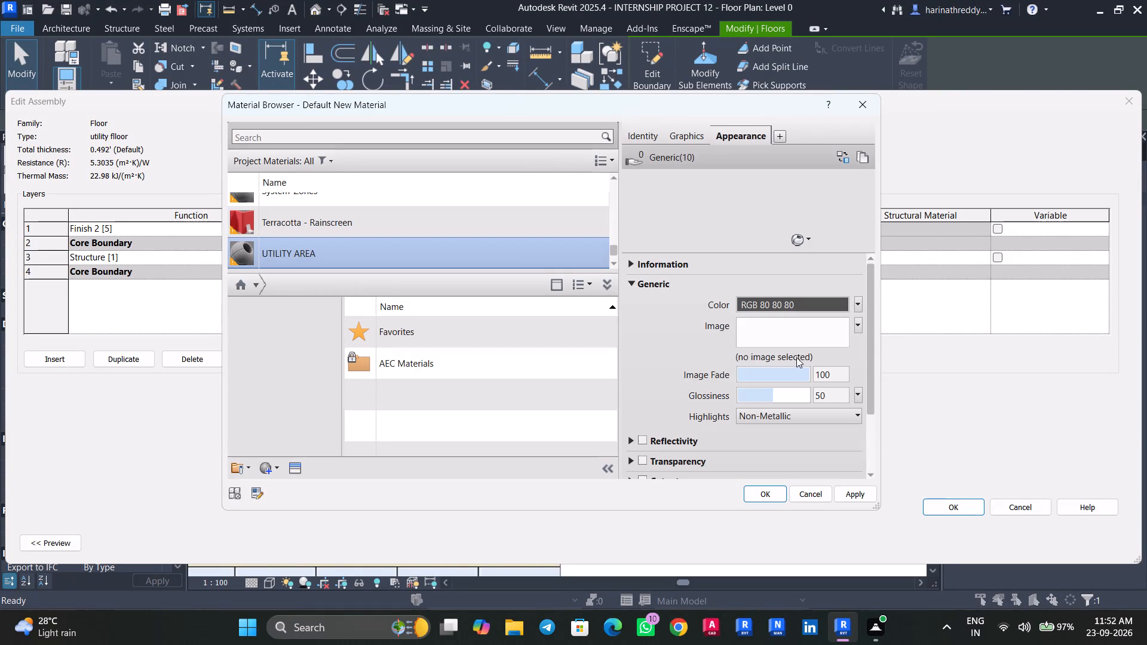
pyautogui.click(795, 345)
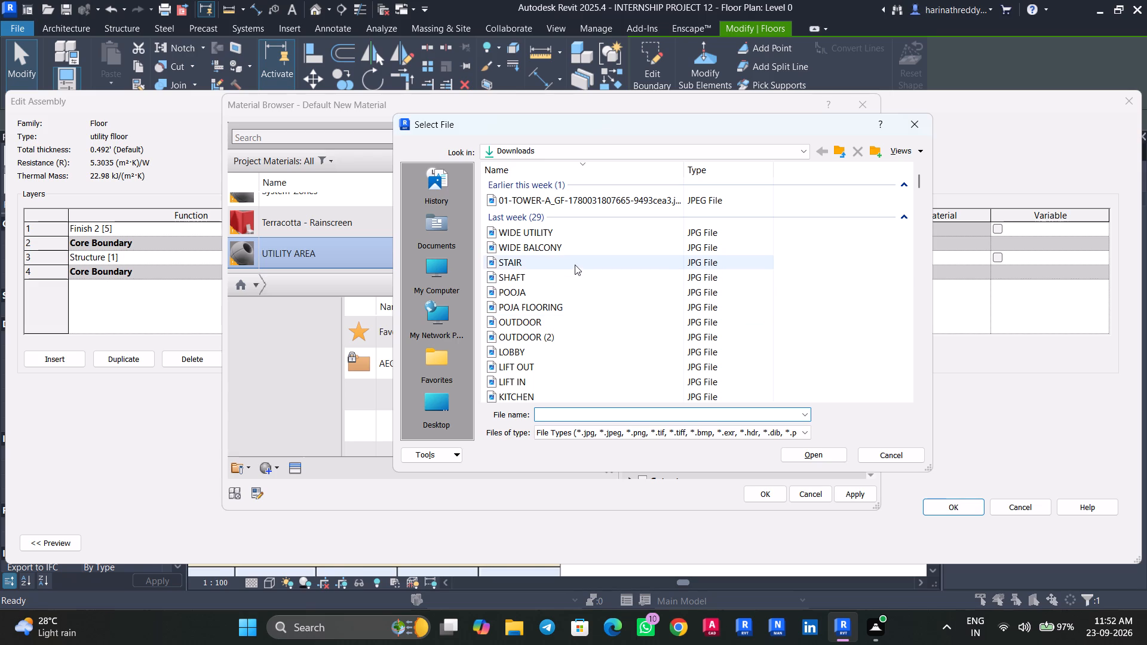
pyautogui.click(578, 234)
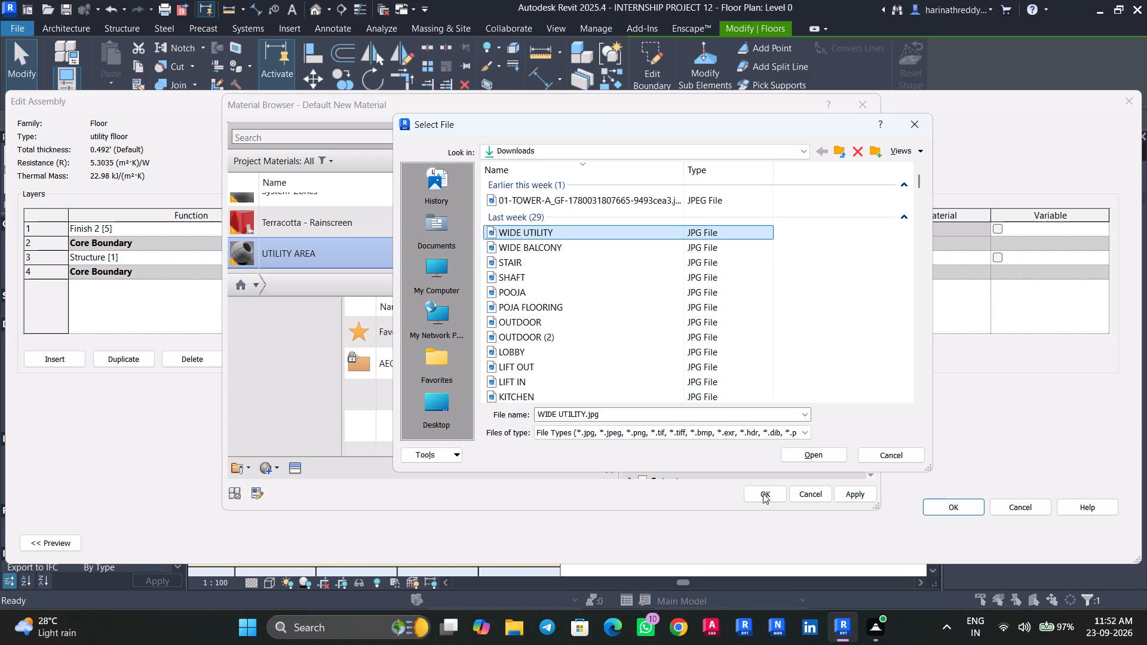
pyautogui.click(796, 453)
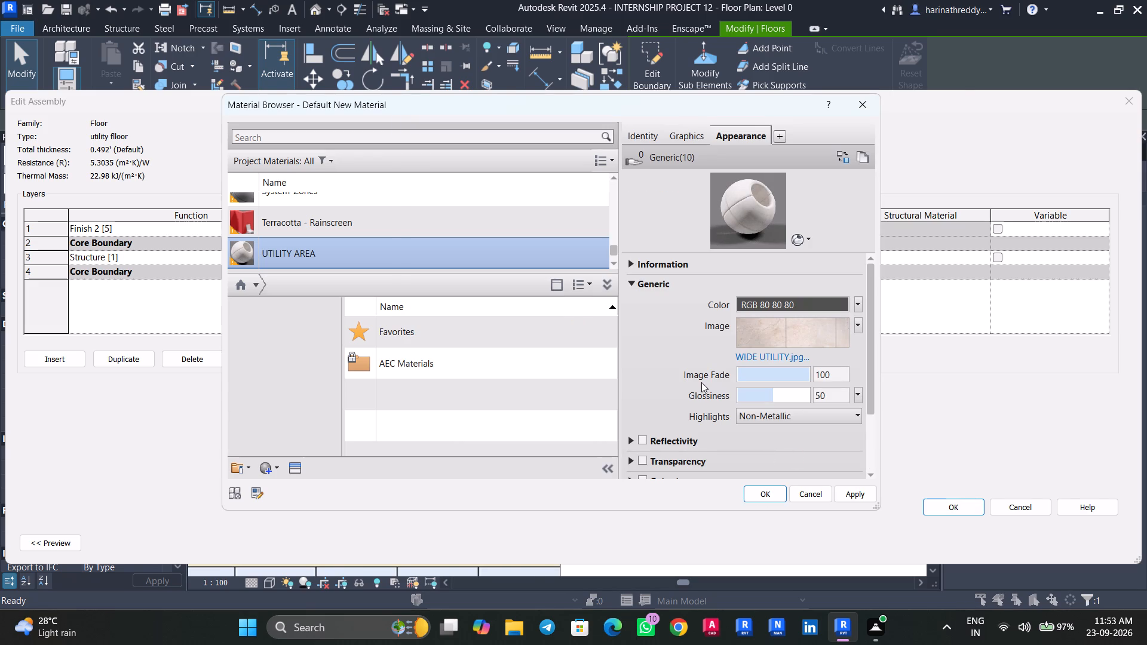
pyautogui.click(760, 343)
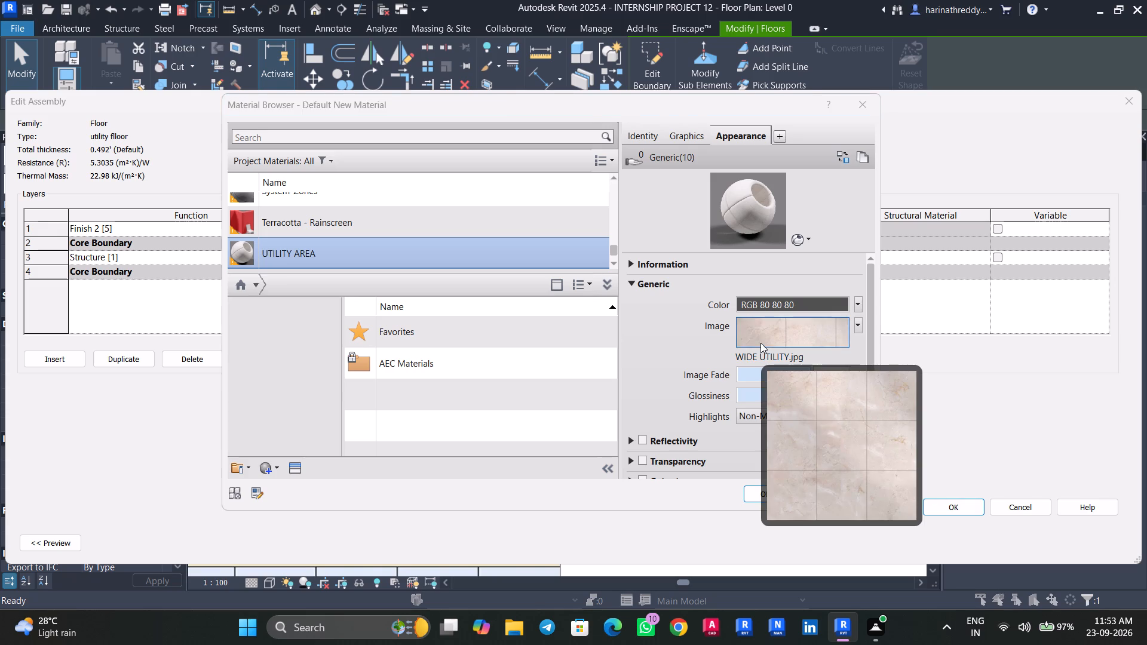
pyautogui.moveTo(587, 386); pyautogui.dragTo(588, 420)
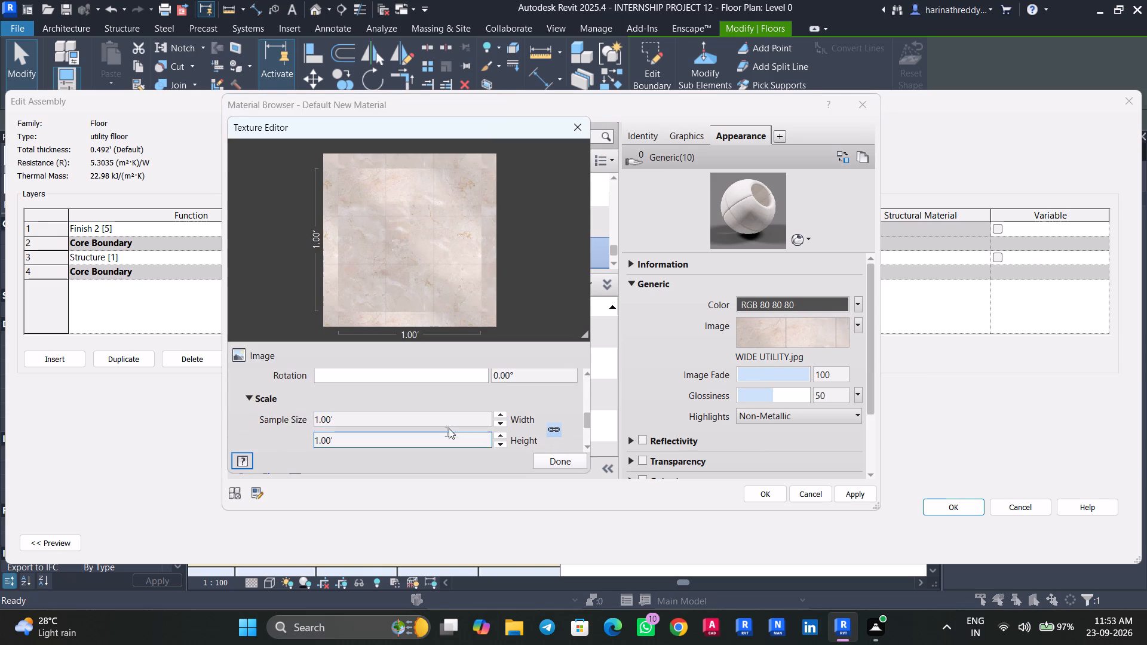
pyautogui.click(450, 427)
pyautogui.write("3'")
pyautogui.press('Return')
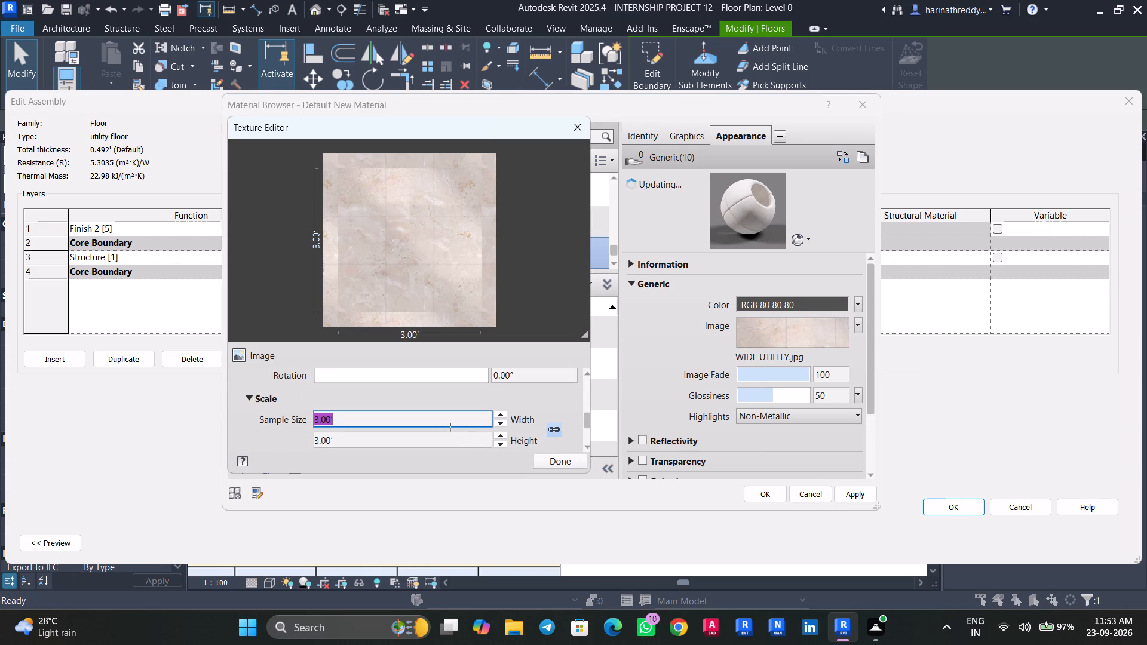
pyautogui.click(552, 462)
# Assign the UTILITY AREA material to the utility floor type's Finish 2 layer and finish editing the type.
pyautogui.click(833, 492)
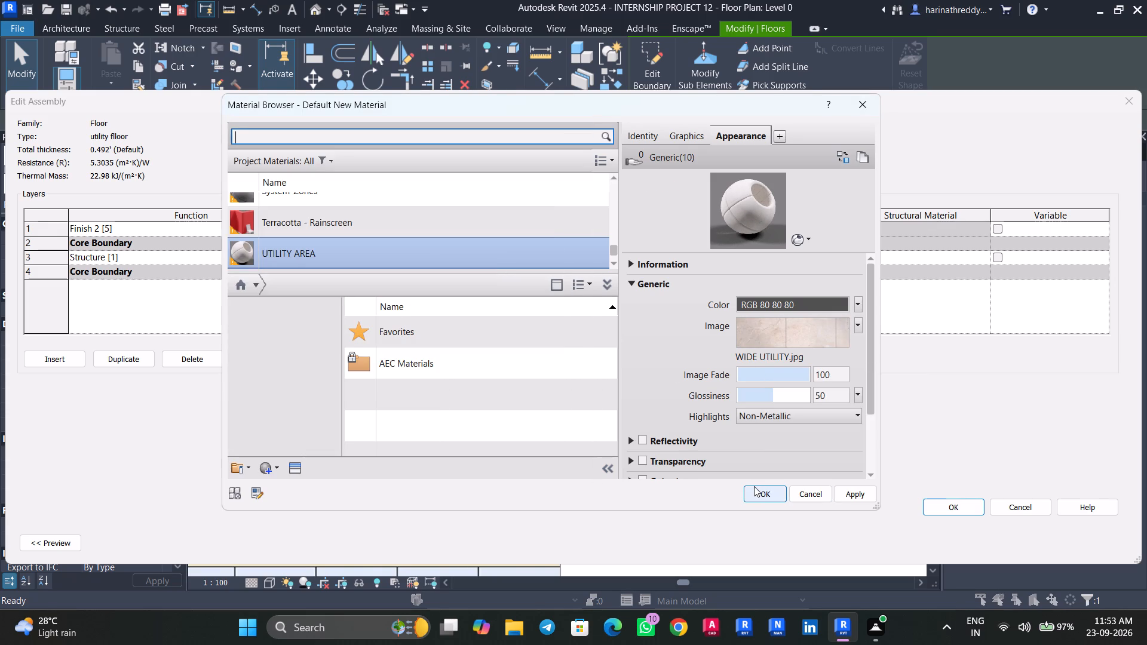
pyautogui.click(859, 487)
pyautogui.click(763, 496)
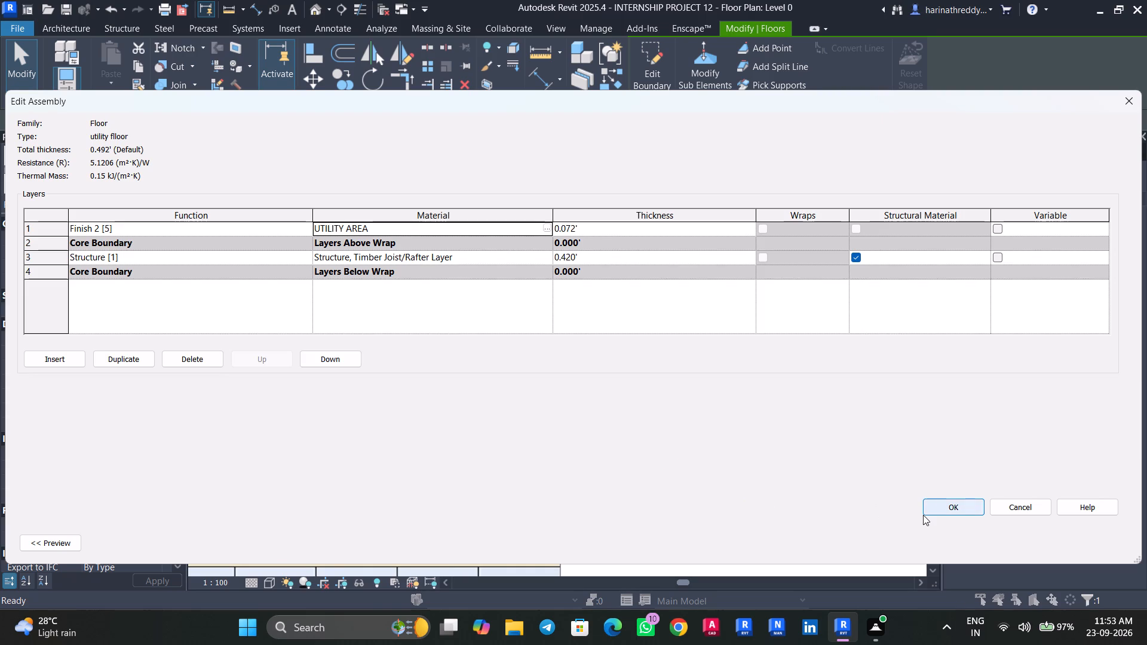
pyautogui.click(923, 515)
pyautogui.click(1117, 542)
pyautogui.click(955, 539)
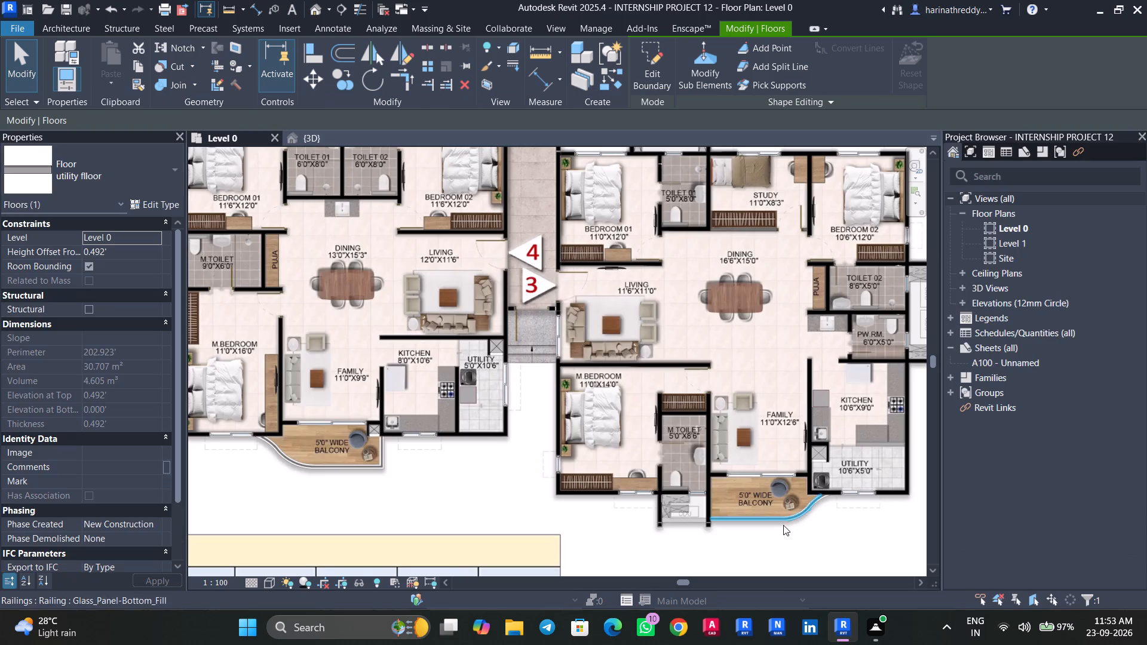
pyautogui.press('Escape')
pyautogui.press('Escape')
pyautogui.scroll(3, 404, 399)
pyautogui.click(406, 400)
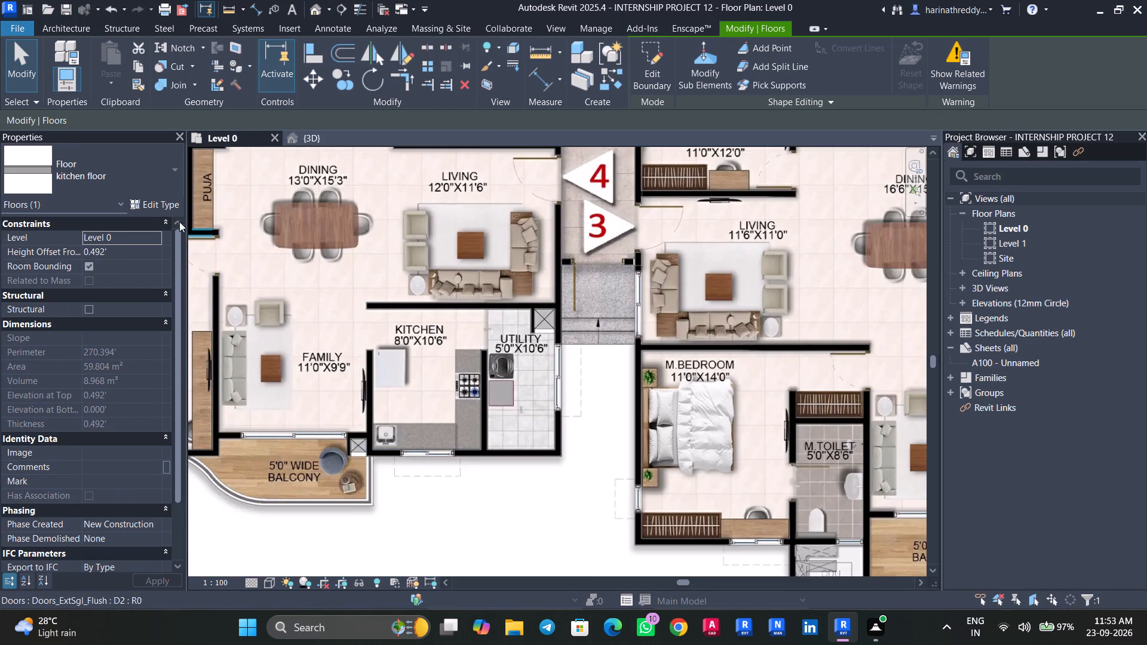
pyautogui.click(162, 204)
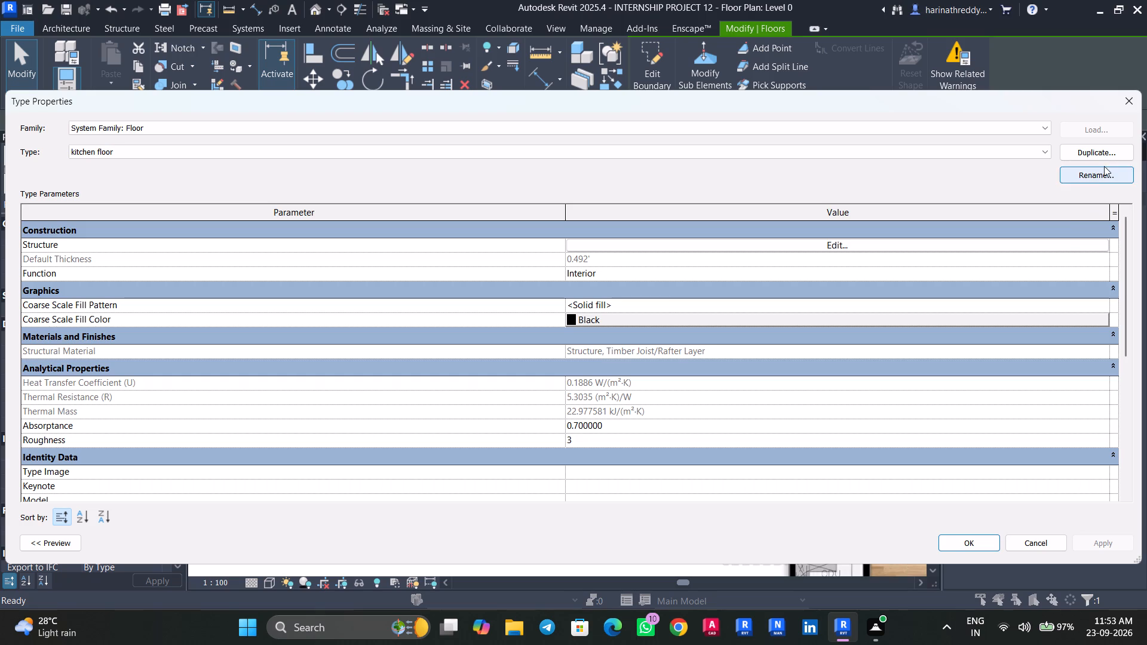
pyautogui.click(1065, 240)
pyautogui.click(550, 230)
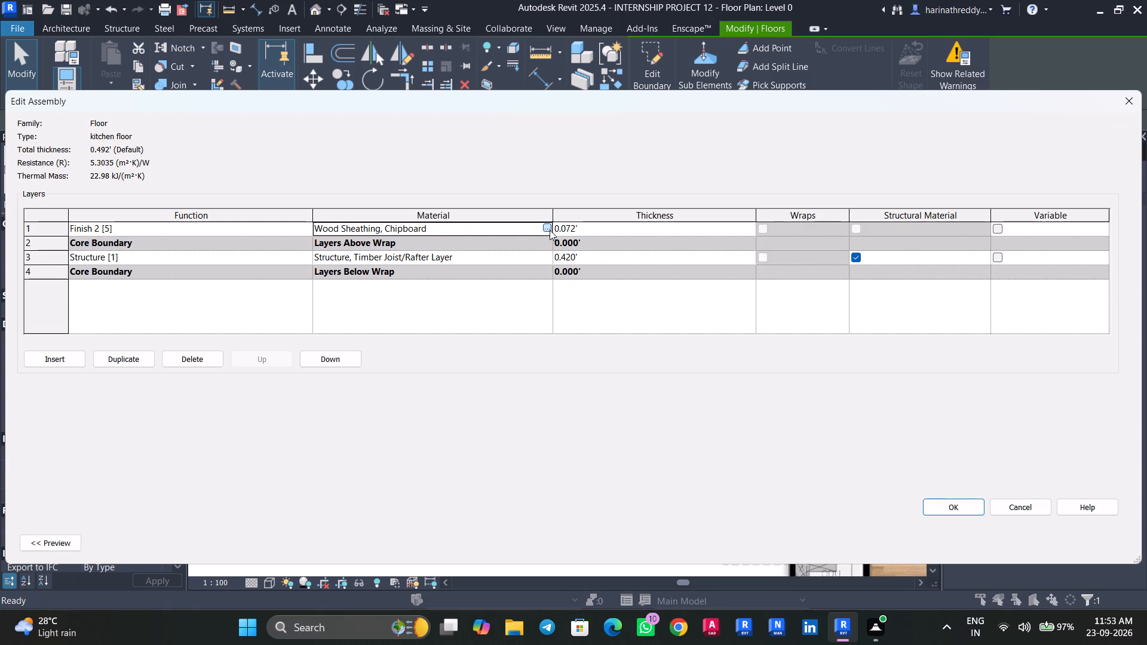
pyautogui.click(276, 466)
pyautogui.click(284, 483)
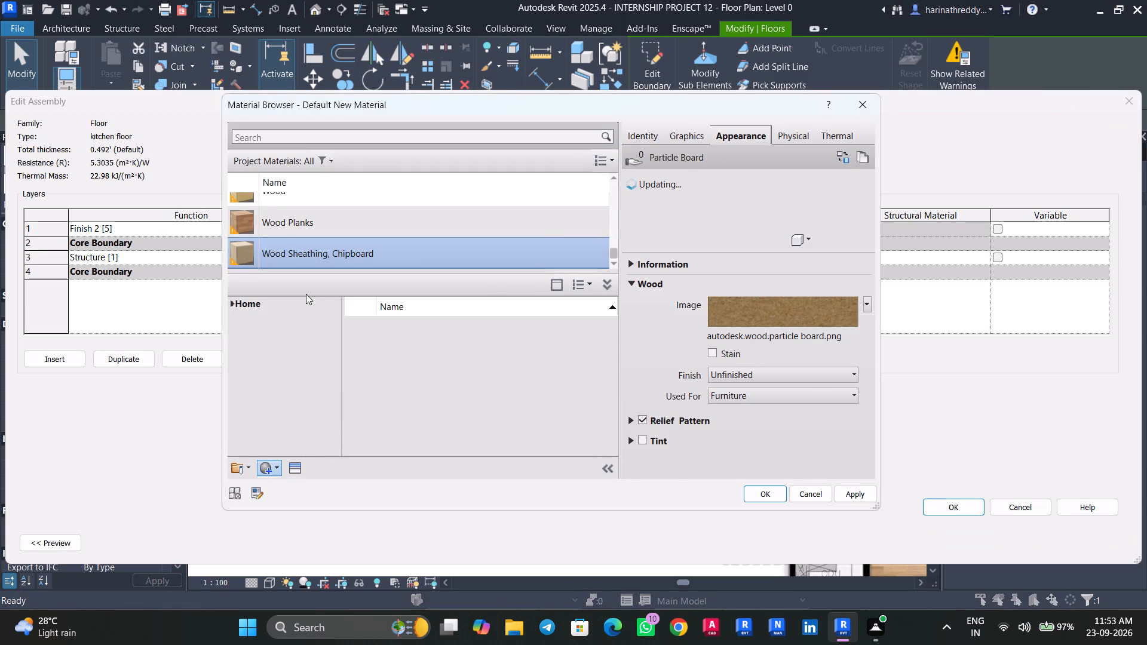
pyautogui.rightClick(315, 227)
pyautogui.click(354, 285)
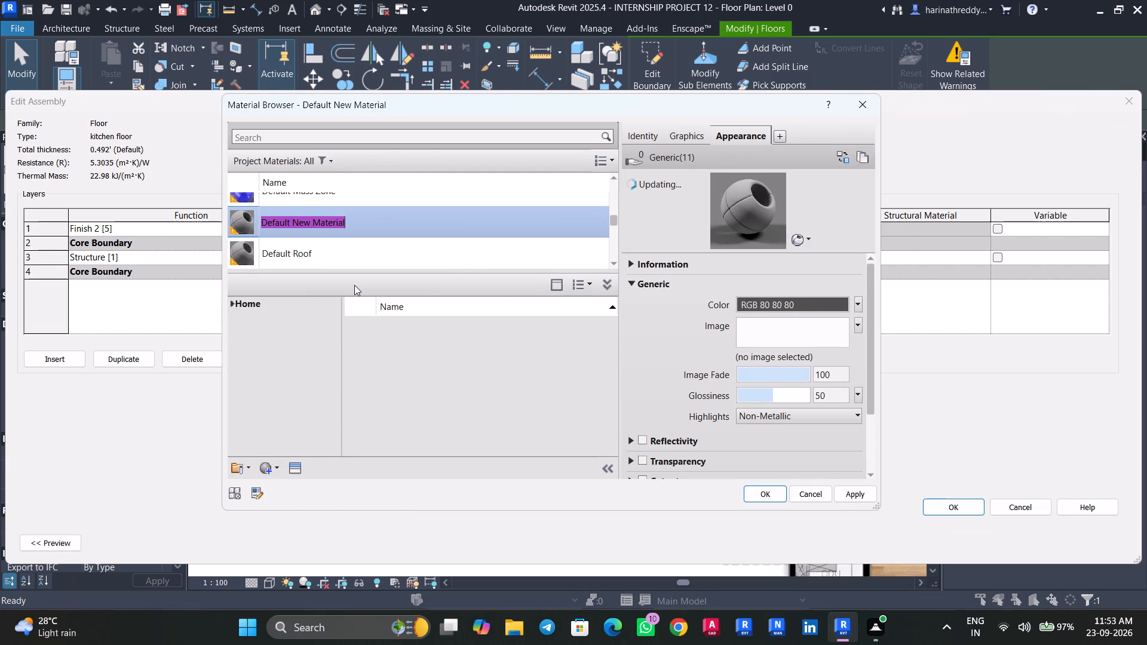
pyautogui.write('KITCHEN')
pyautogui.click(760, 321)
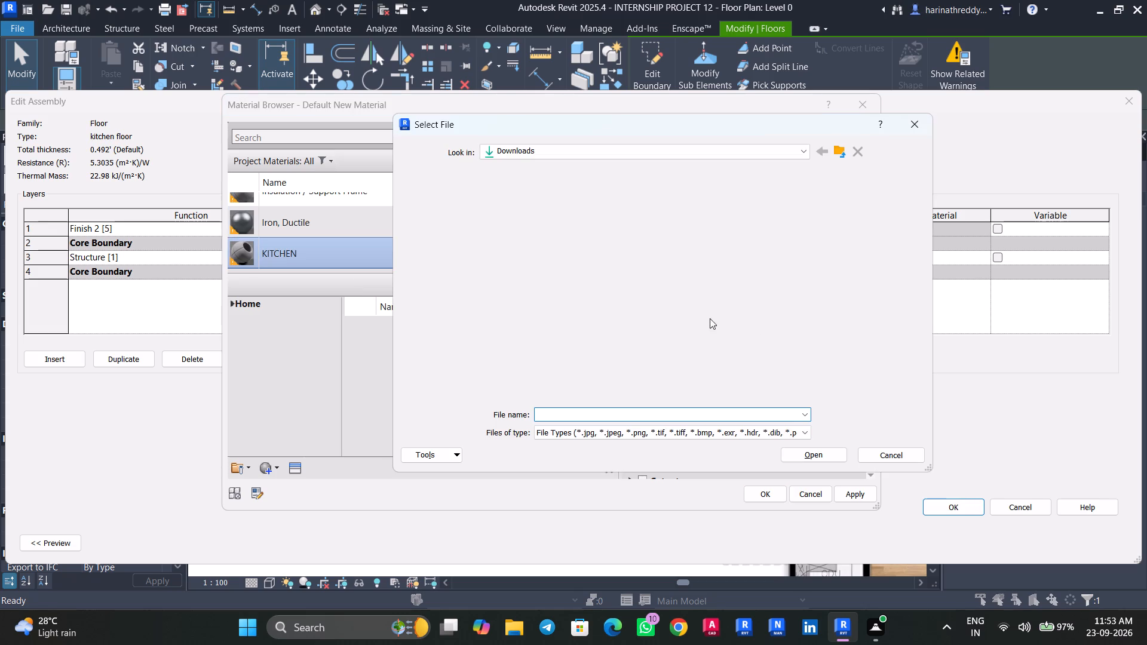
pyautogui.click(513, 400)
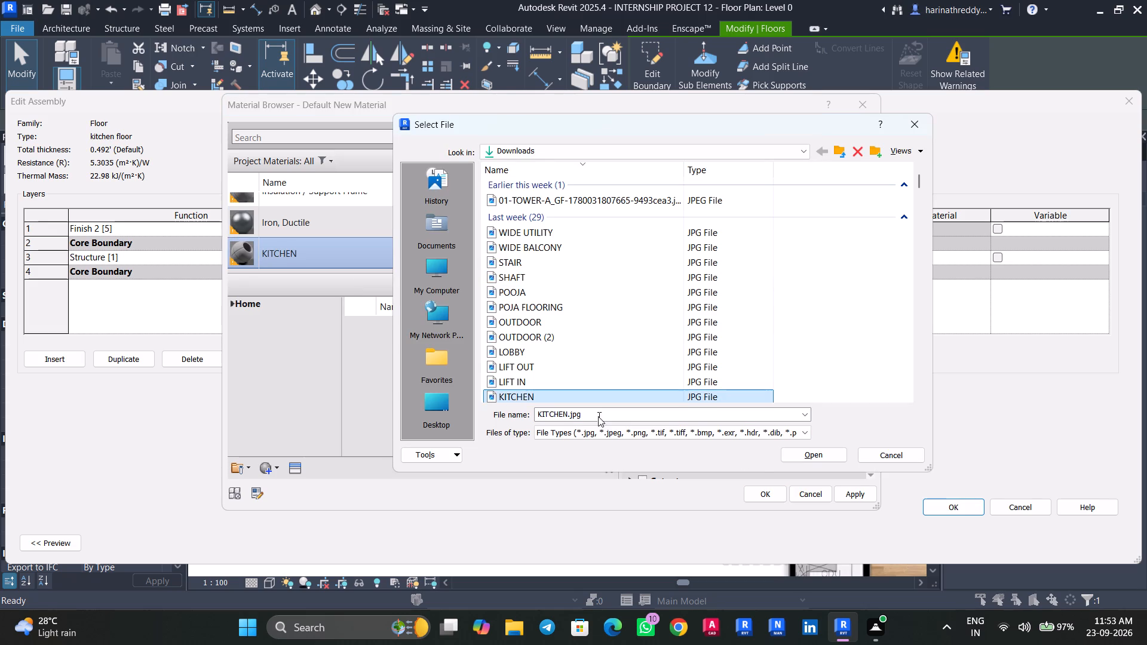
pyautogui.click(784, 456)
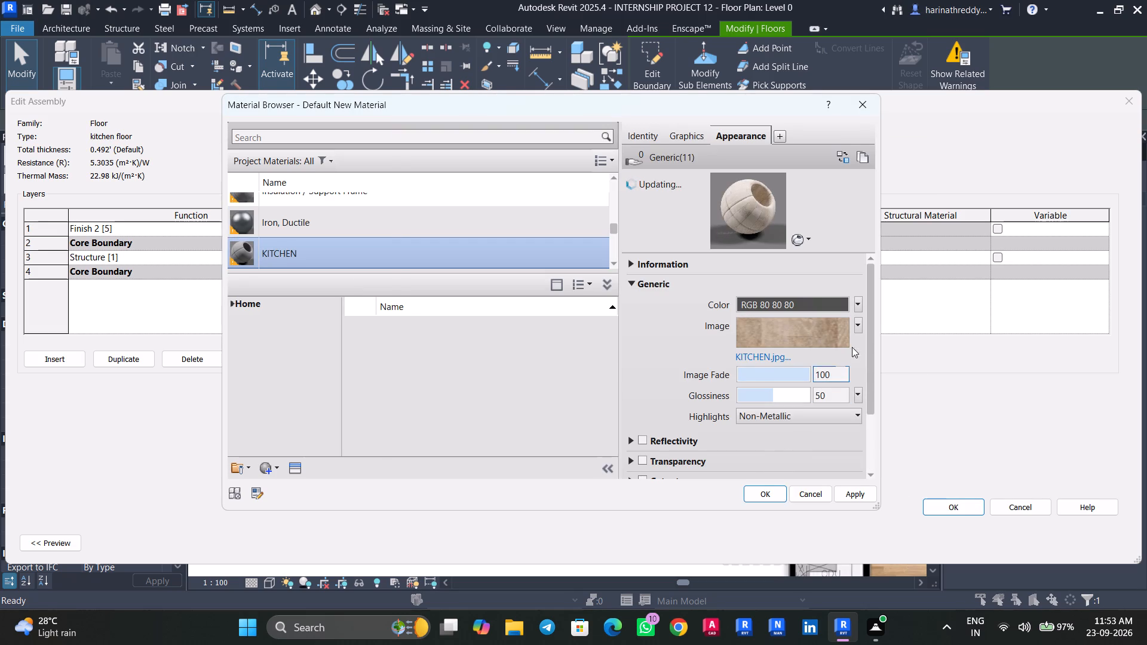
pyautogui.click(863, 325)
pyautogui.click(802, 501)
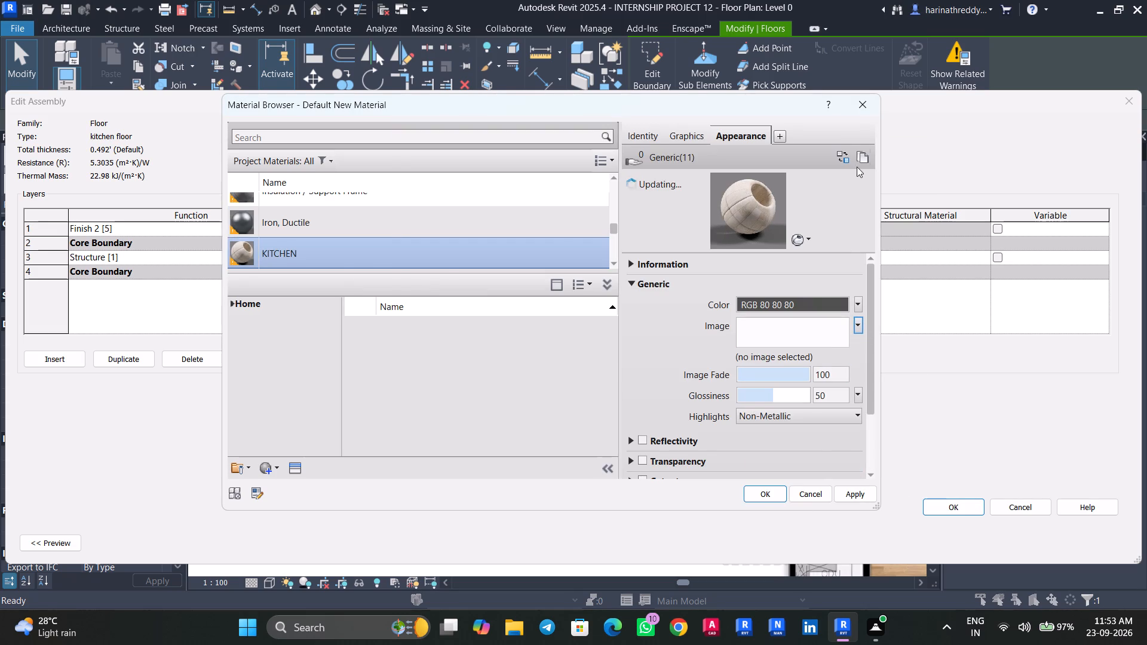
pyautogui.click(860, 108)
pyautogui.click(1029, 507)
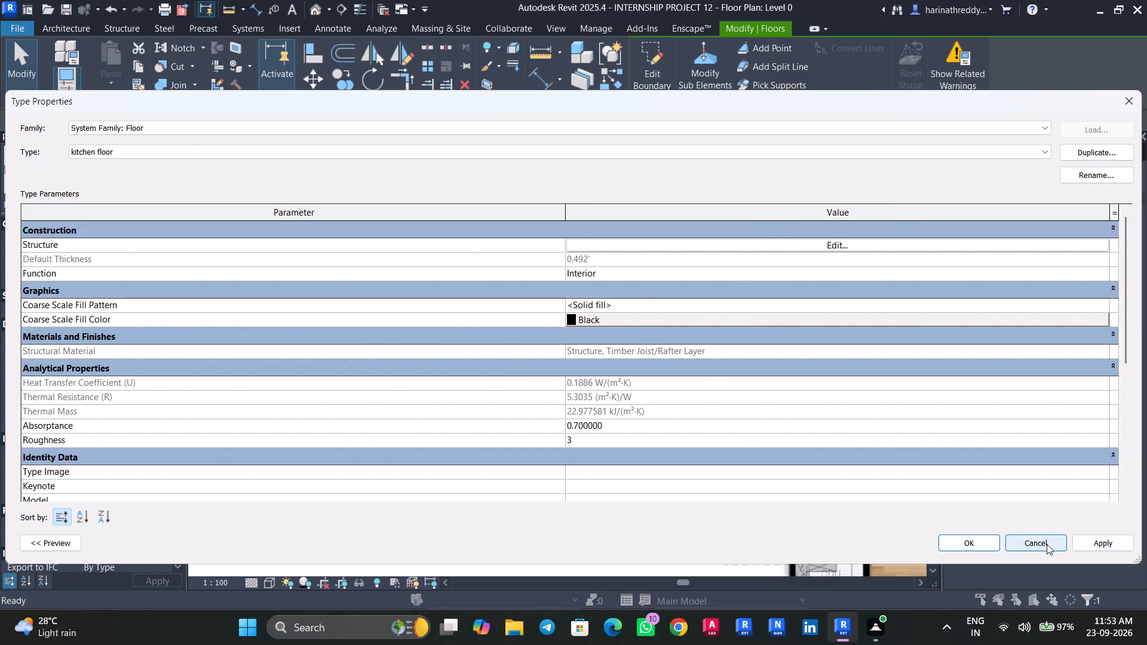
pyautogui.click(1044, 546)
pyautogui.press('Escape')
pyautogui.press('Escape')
# Examine the flats' floors and the central corridor across the Level 0 plan.
pyautogui.scroll(-3, 505, 496)
pyautogui.scroll(1, 505, 496)
pyautogui.moveTo(430, 467); pyautogui.dragTo(604, 588, button='middle')
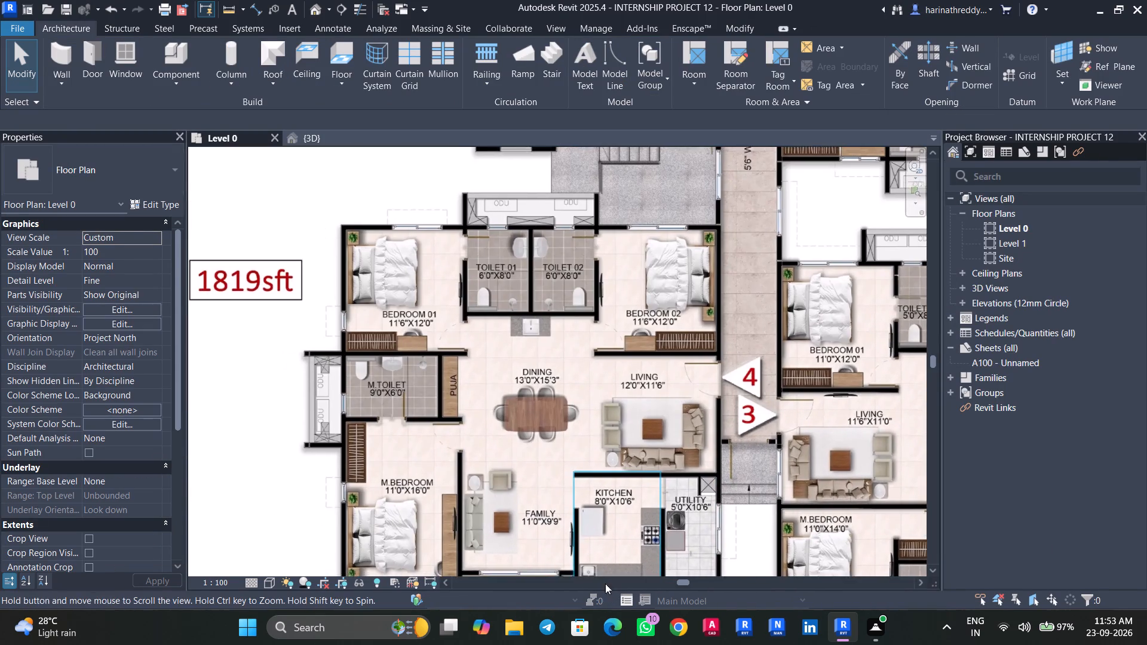
pyautogui.scroll(4, 439, 306)
pyautogui.moveTo(619, 443); pyautogui.dragTo(359, 449, button='middle')
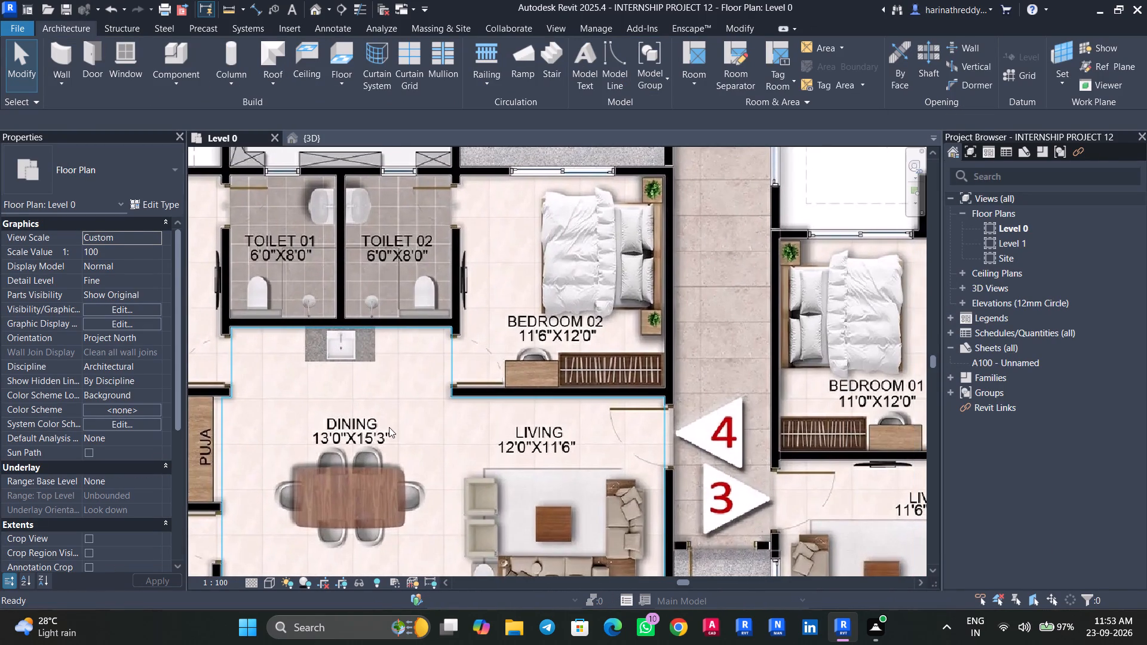
pyautogui.scroll(-3, 391, 426)
pyautogui.scroll(-4, 465, 462)
pyautogui.scroll(2, 544, 353)
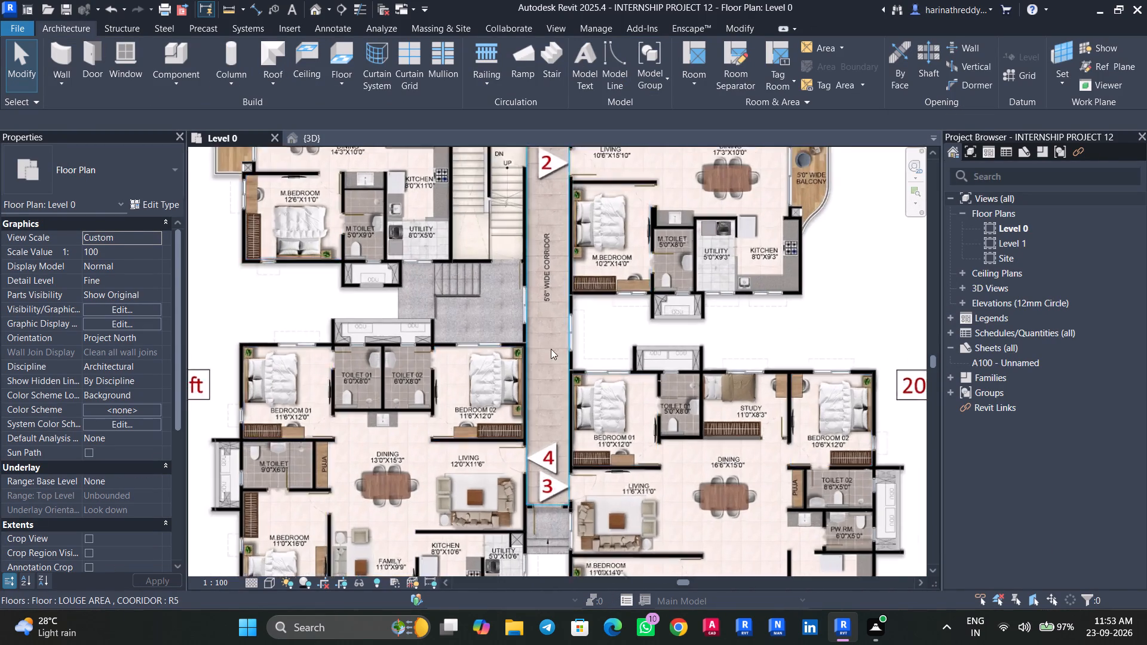
pyautogui.scroll(7, 551, 349)
pyautogui.scroll(-5, 557, 348)
pyautogui.scroll(1, 557, 348)
pyautogui.scroll(-2, 557, 348)
pyautogui.moveTo(558, 348); pyautogui.dragTo(559, 445, button='middle')
pyautogui.scroll(-6, 557, 432)
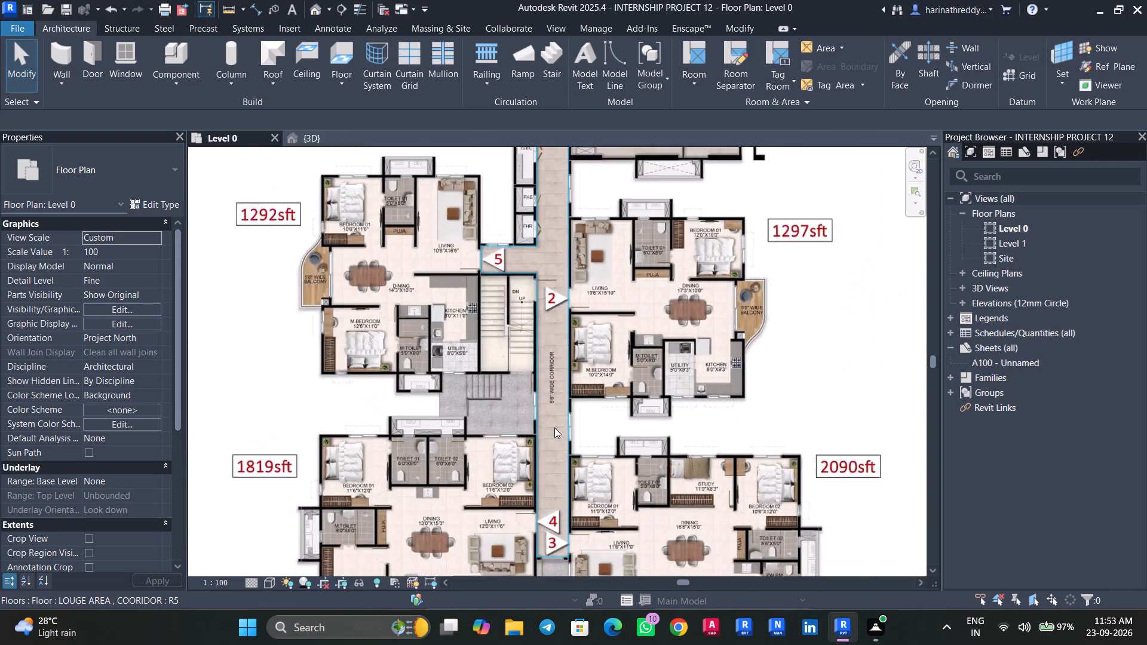
pyautogui.scroll(-1, 554, 428)
pyautogui.moveTo(759, 401); pyautogui.dragTo(727, 297, button='middle')
# Save the project.
pyautogui.hotkey('ctrl', 's')
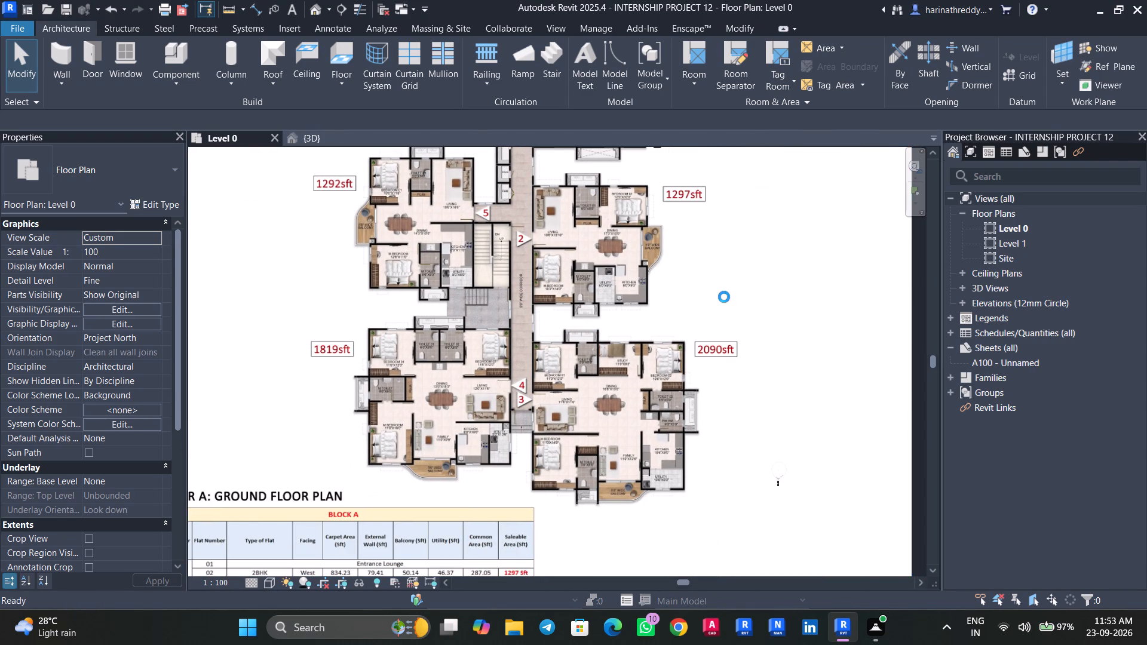
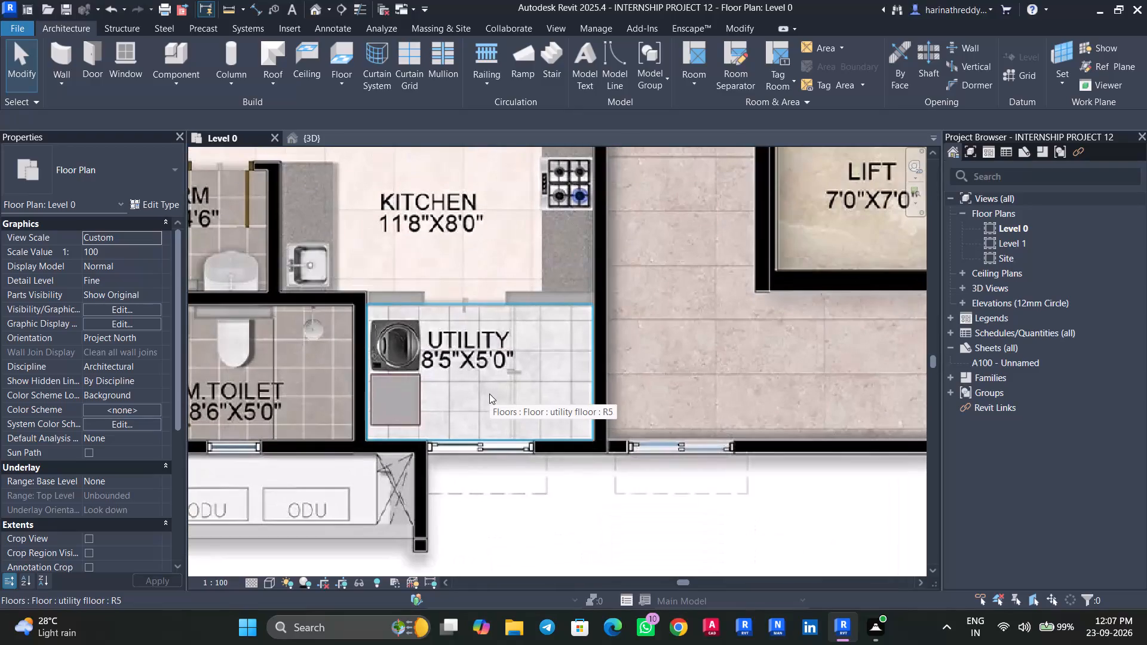
# Check the layer materials in the utility floor type's structure.
pyautogui.click(489, 394)
pyautogui.click(158, 208)
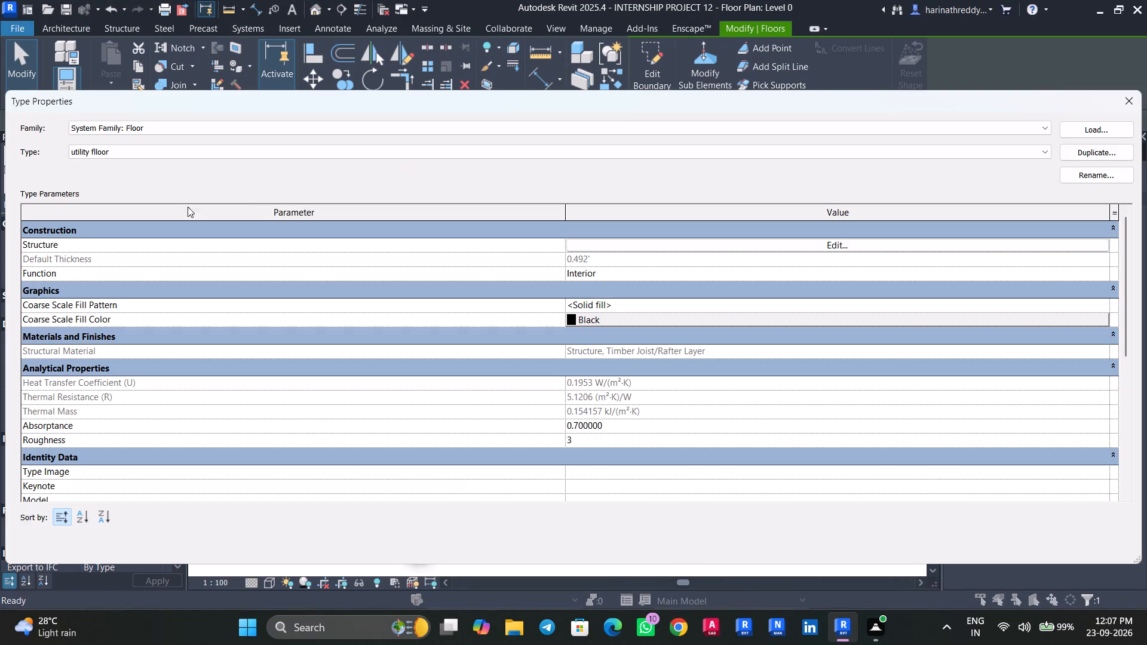
pyautogui.click(866, 248)
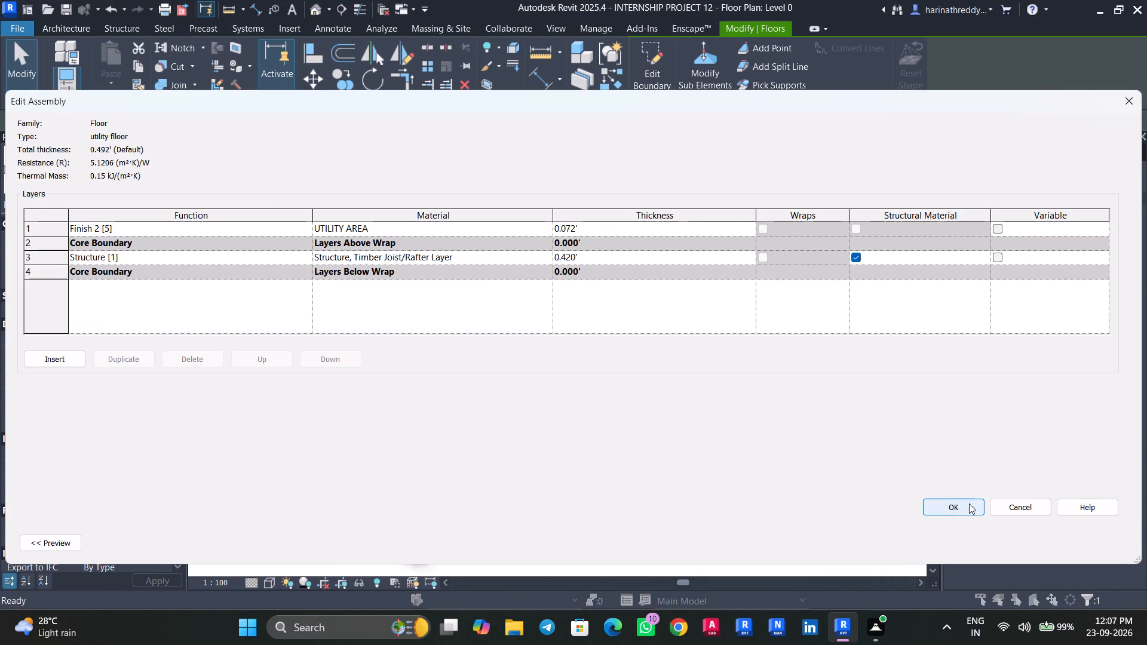
pyautogui.click(1042, 509)
pyautogui.click(1032, 537)
# Create a new material named KITCHEN from the Finish 2 layer of the kitchen floor type.
pyautogui.scroll(-3, 501, 352)
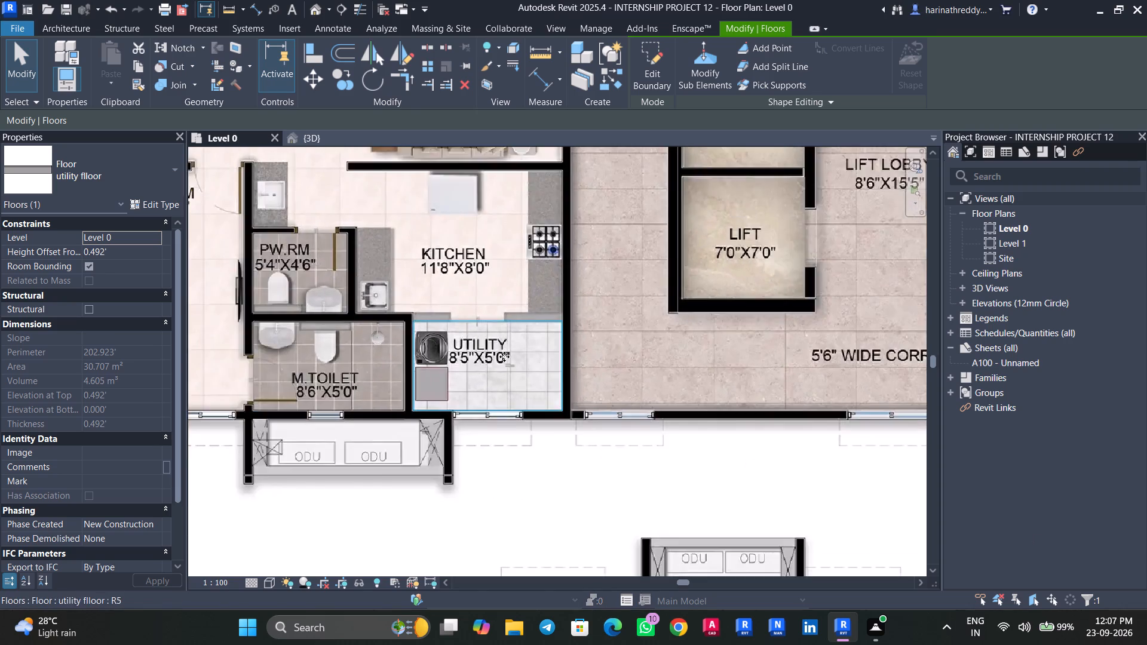
pyautogui.moveTo(516, 340); pyautogui.dragTo(546, 499, button='middle')
pyautogui.click(525, 409)
pyautogui.click(171, 204)
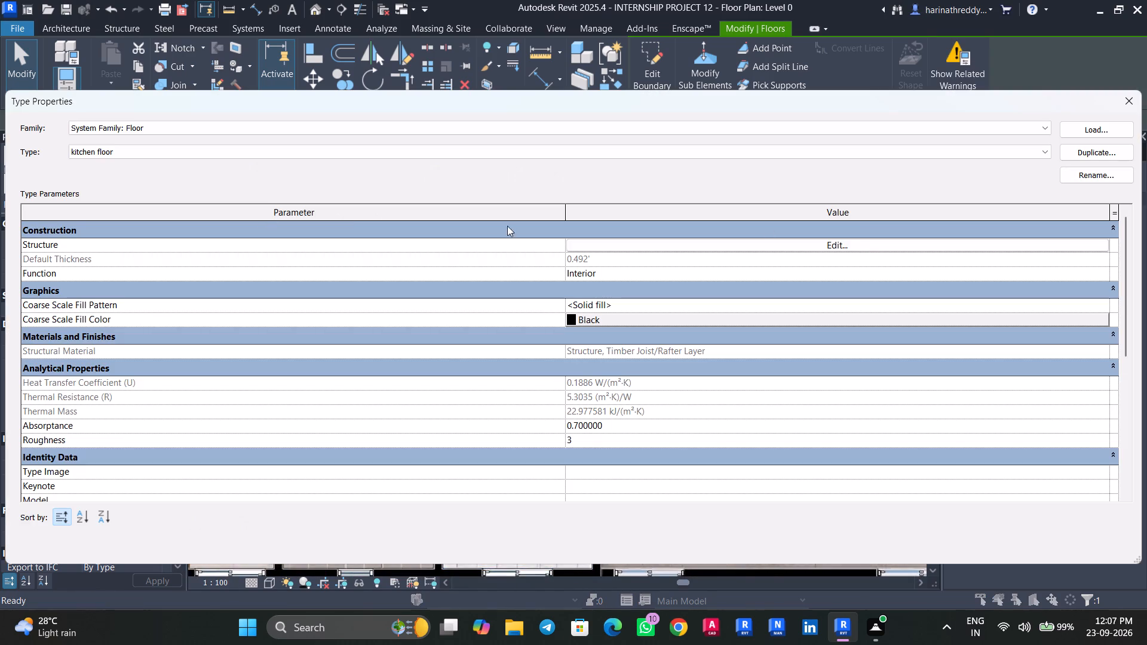
pyautogui.click(865, 245)
pyautogui.click(545, 226)
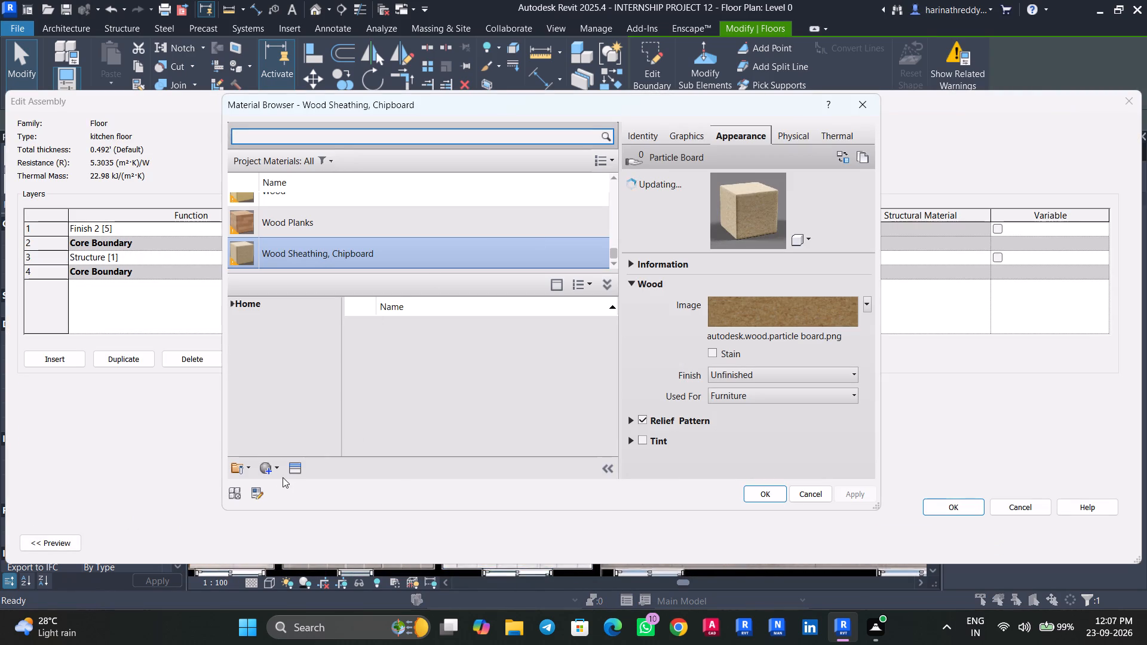
pyautogui.click(278, 470)
pyautogui.click(288, 487)
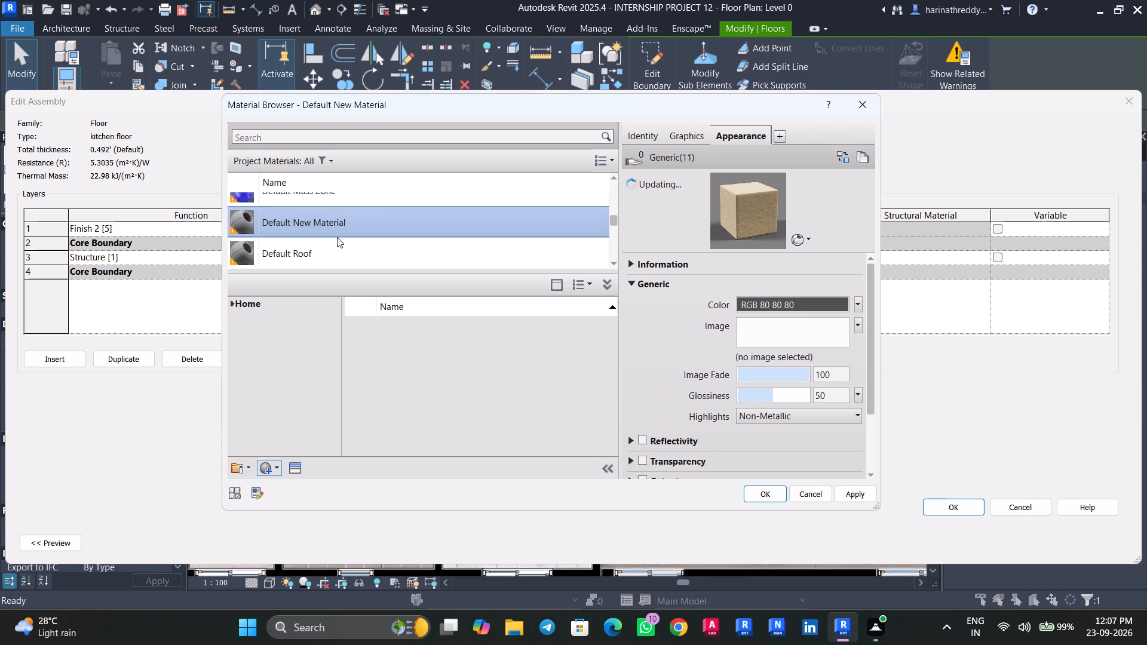
pyautogui.rightClick(337, 226)
pyautogui.click(358, 280)
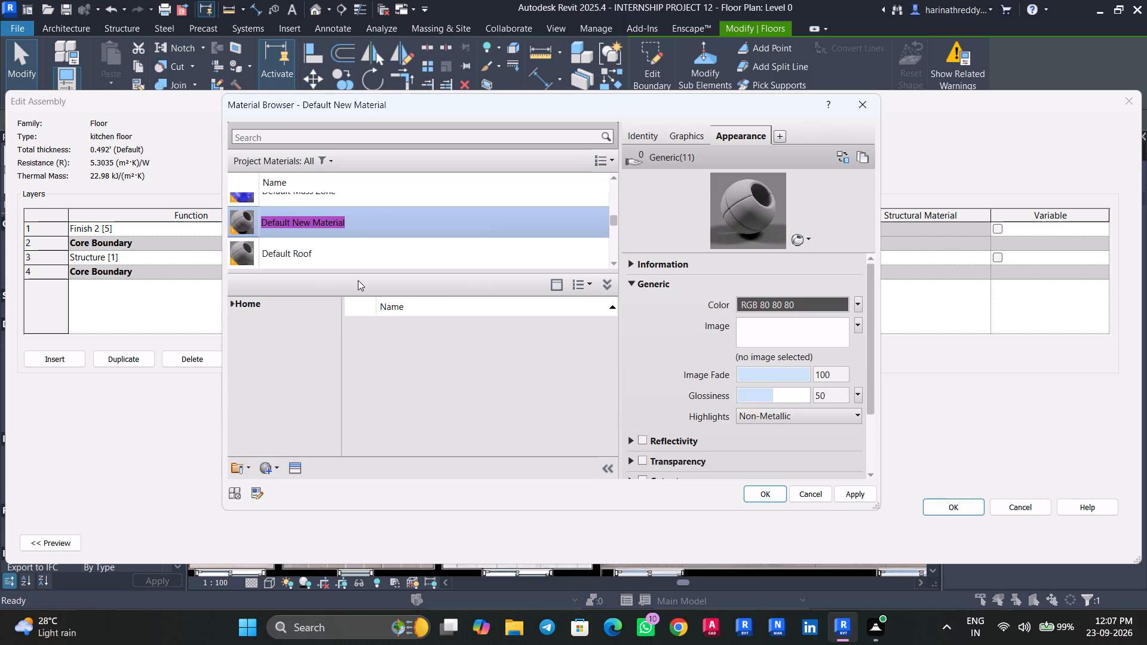
pyautogui.write('KITCHEN')
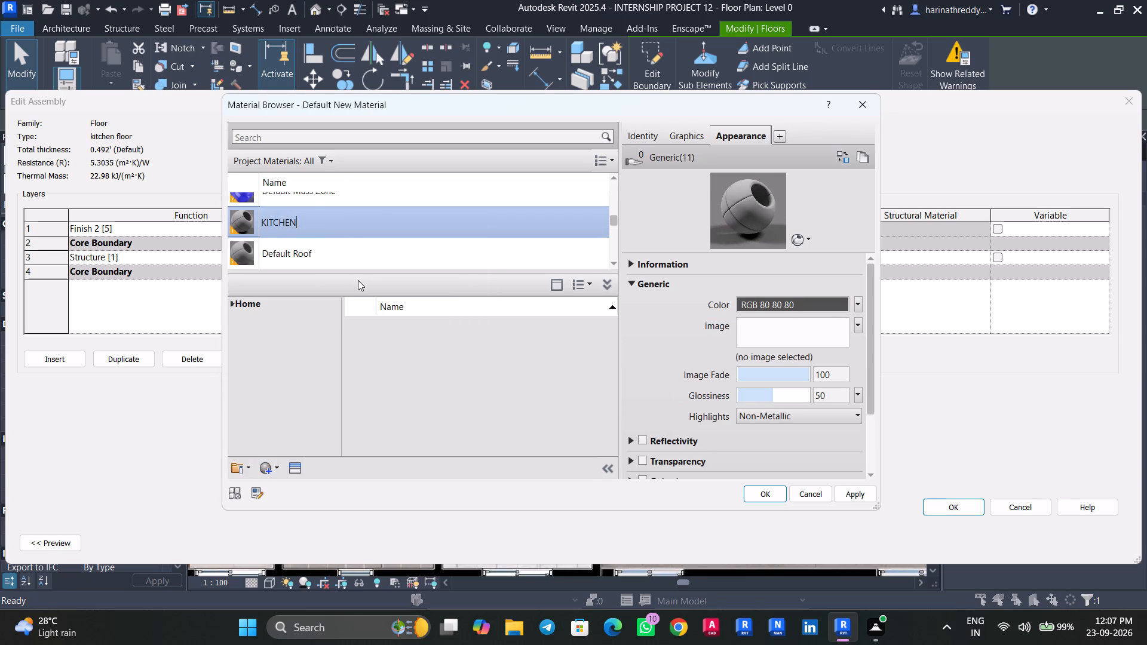
# Give the KITCHEN material the KITCHEN FLOOR.jpg appearance image.
pyautogui.click(769, 328)
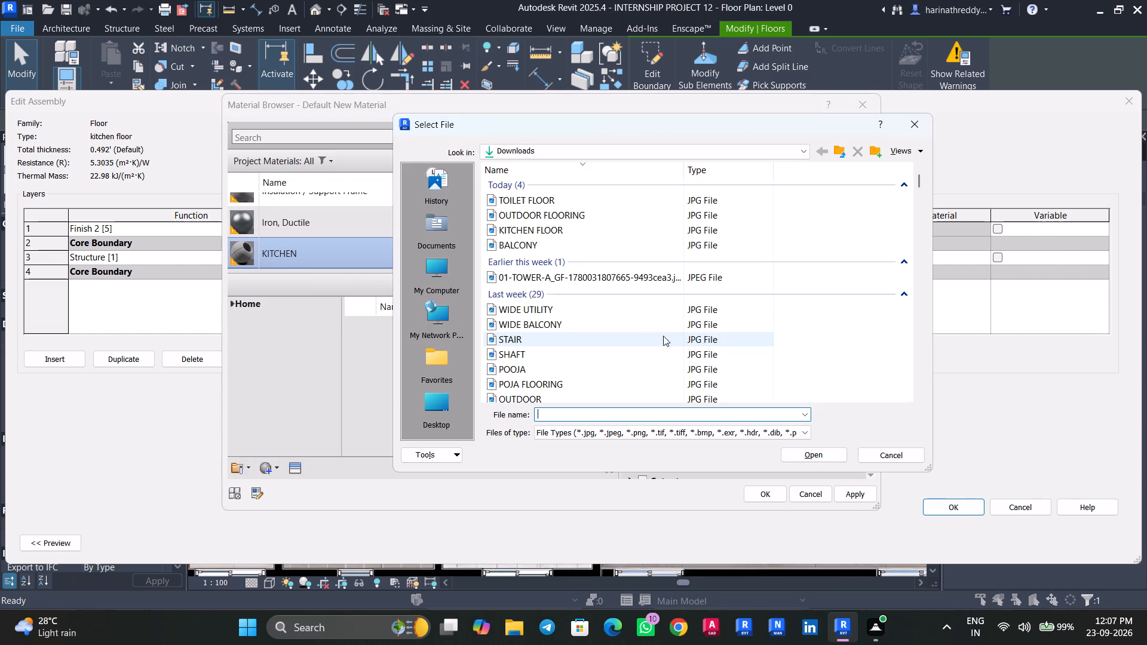
pyautogui.click(575, 232)
pyautogui.click(807, 460)
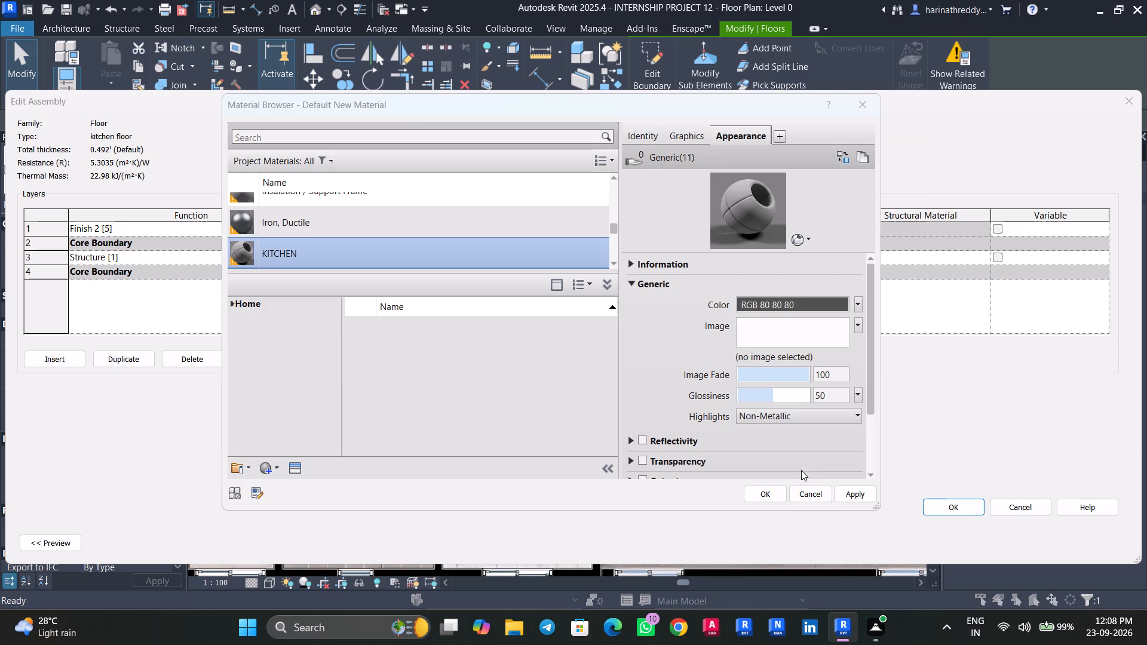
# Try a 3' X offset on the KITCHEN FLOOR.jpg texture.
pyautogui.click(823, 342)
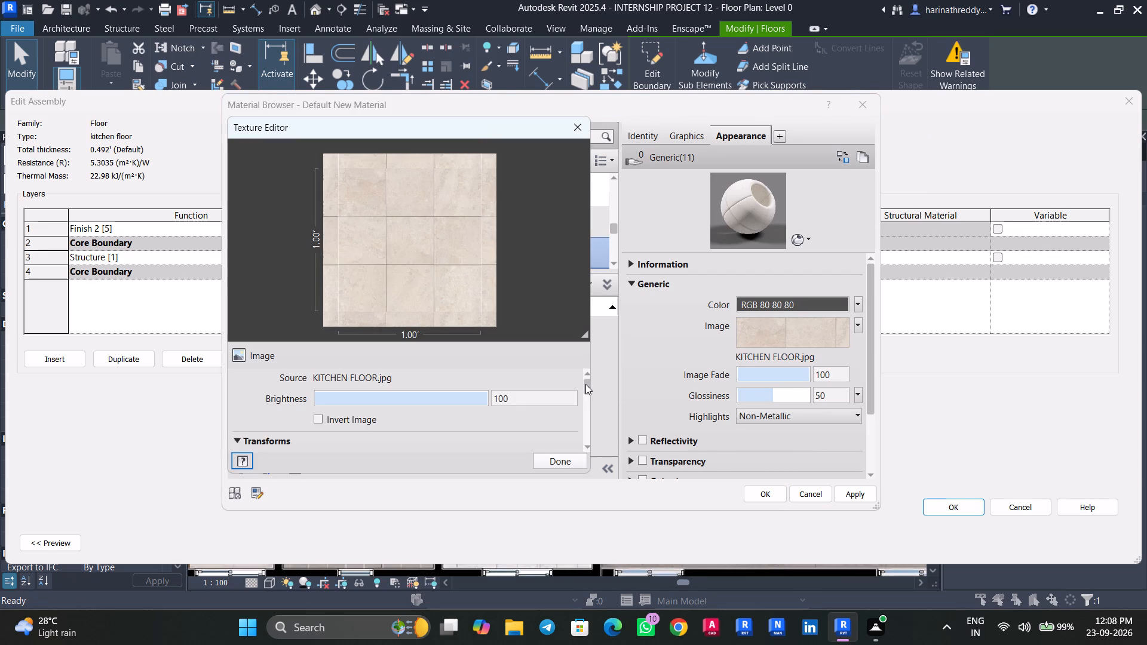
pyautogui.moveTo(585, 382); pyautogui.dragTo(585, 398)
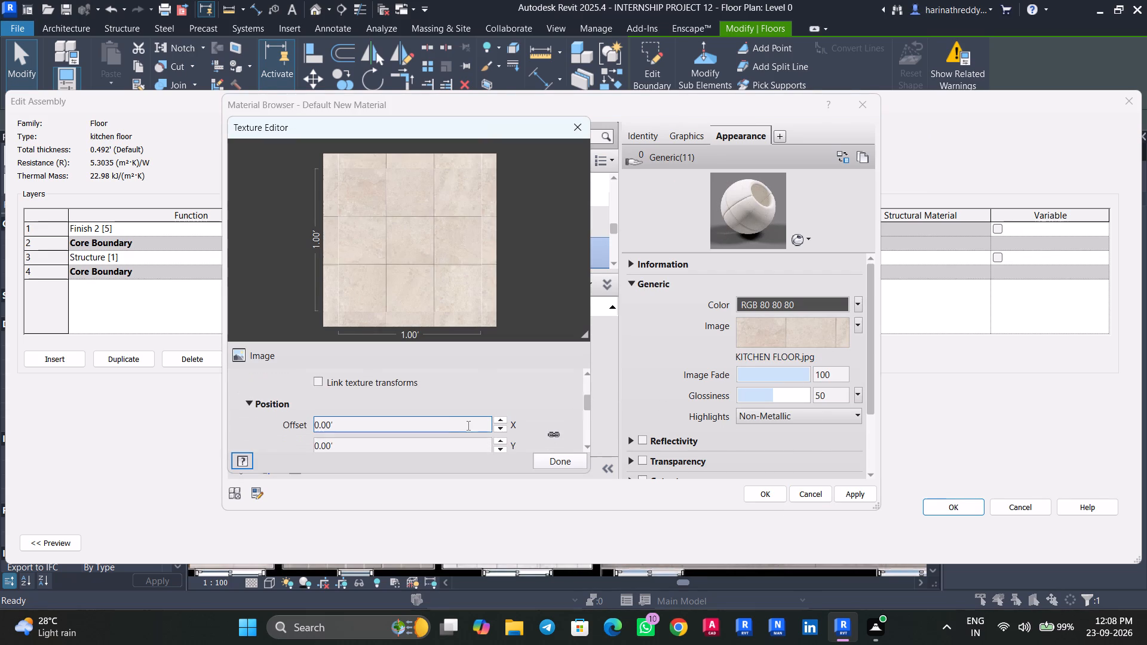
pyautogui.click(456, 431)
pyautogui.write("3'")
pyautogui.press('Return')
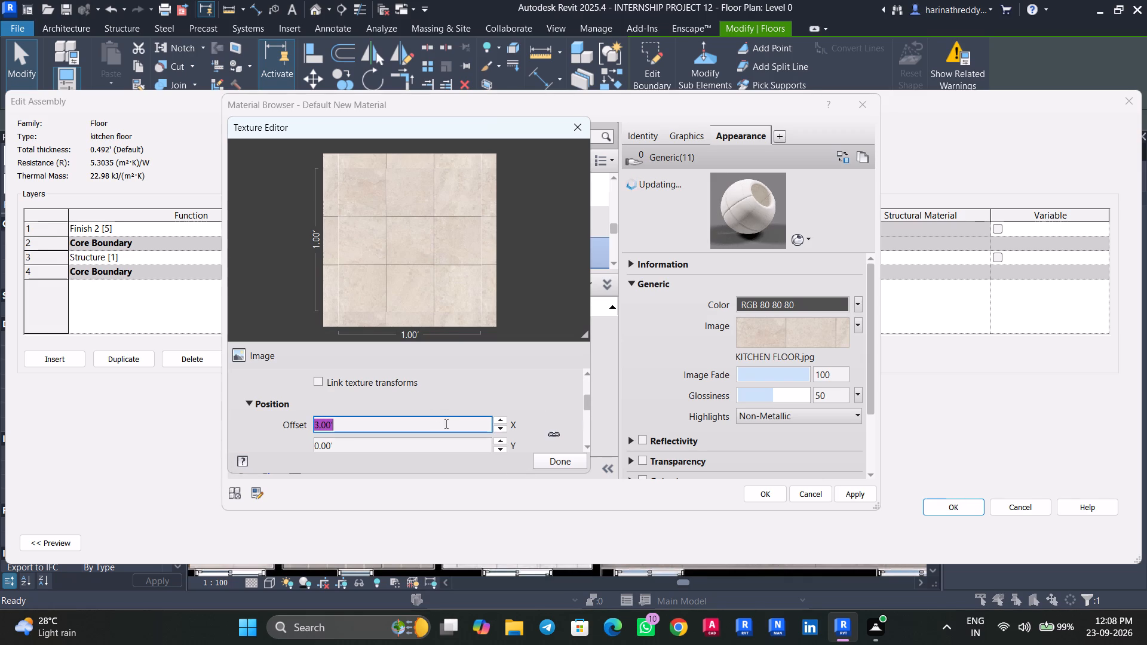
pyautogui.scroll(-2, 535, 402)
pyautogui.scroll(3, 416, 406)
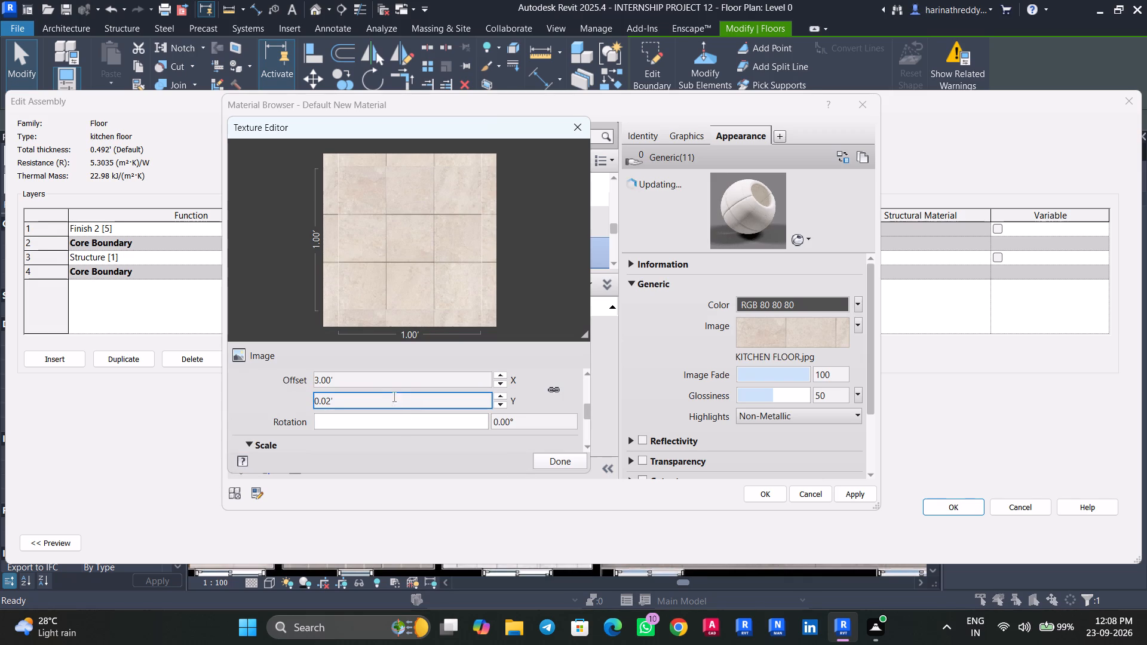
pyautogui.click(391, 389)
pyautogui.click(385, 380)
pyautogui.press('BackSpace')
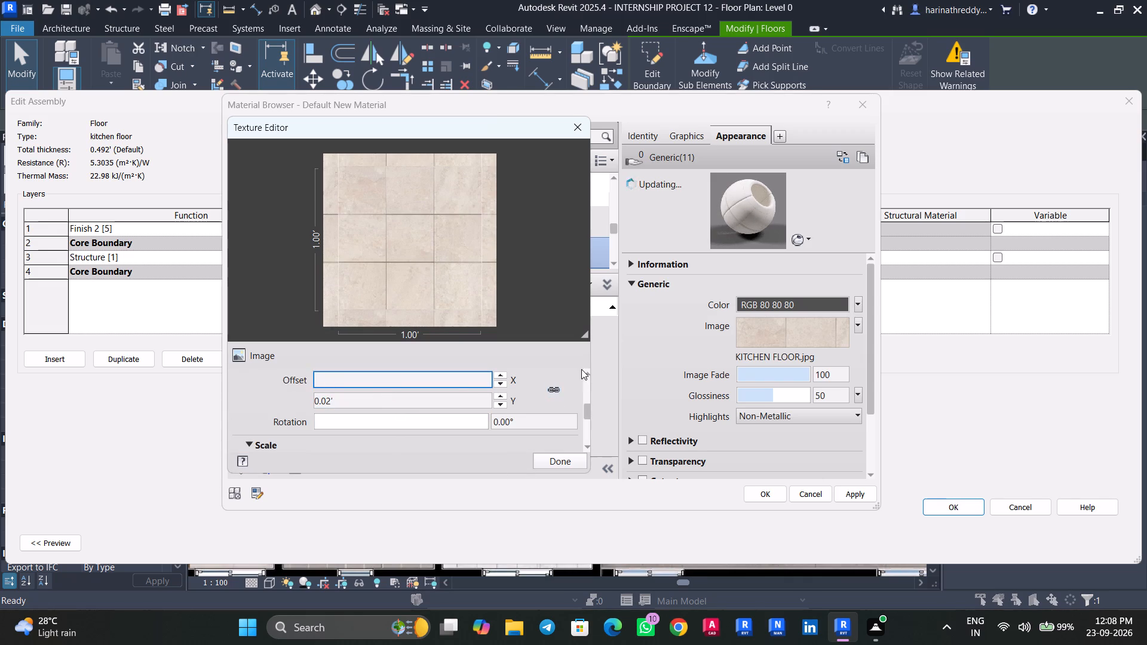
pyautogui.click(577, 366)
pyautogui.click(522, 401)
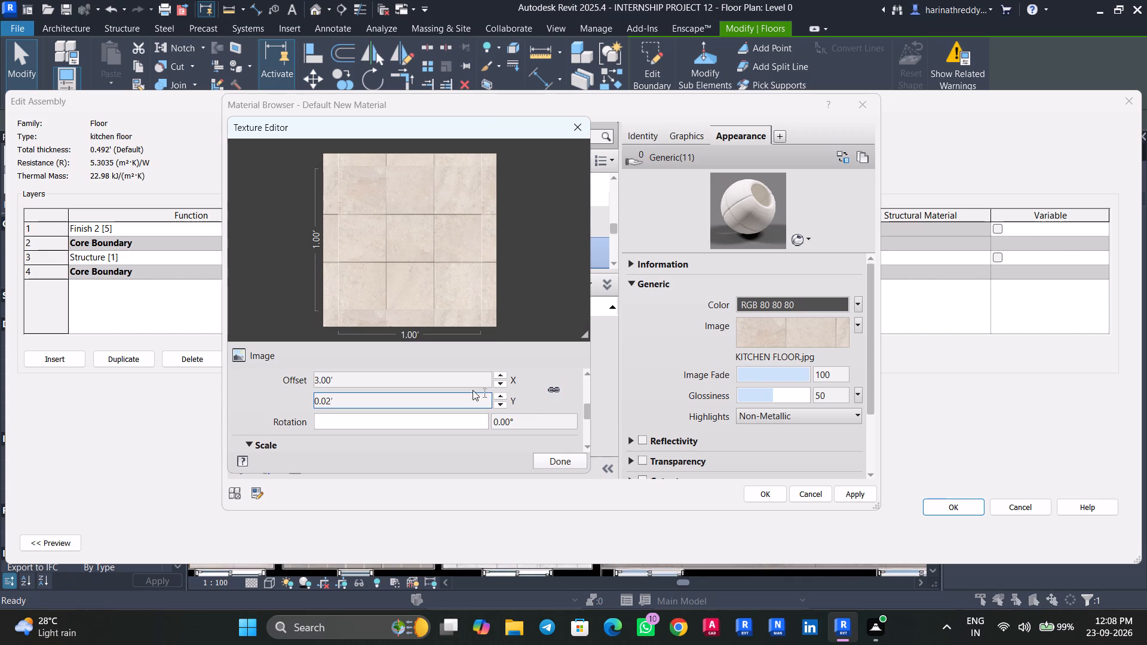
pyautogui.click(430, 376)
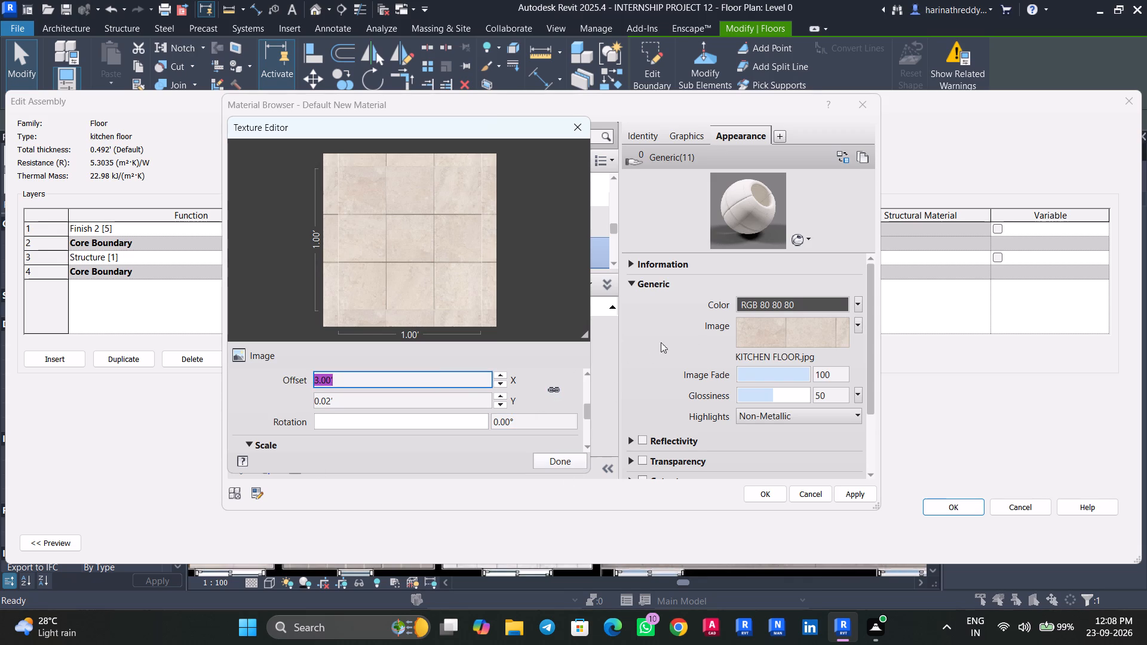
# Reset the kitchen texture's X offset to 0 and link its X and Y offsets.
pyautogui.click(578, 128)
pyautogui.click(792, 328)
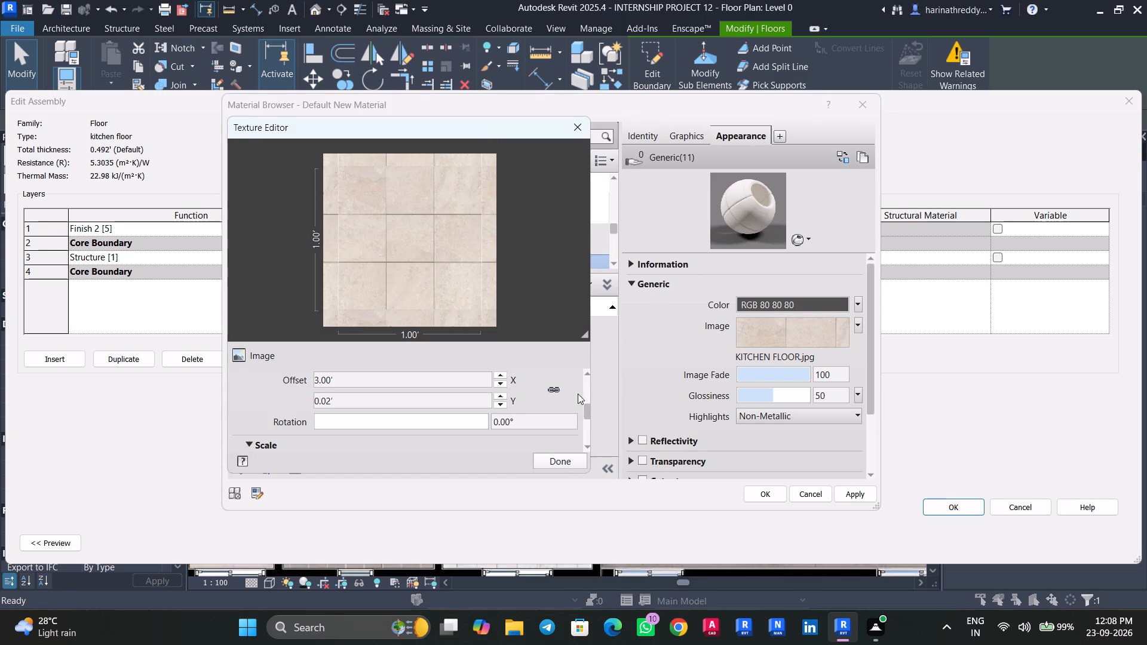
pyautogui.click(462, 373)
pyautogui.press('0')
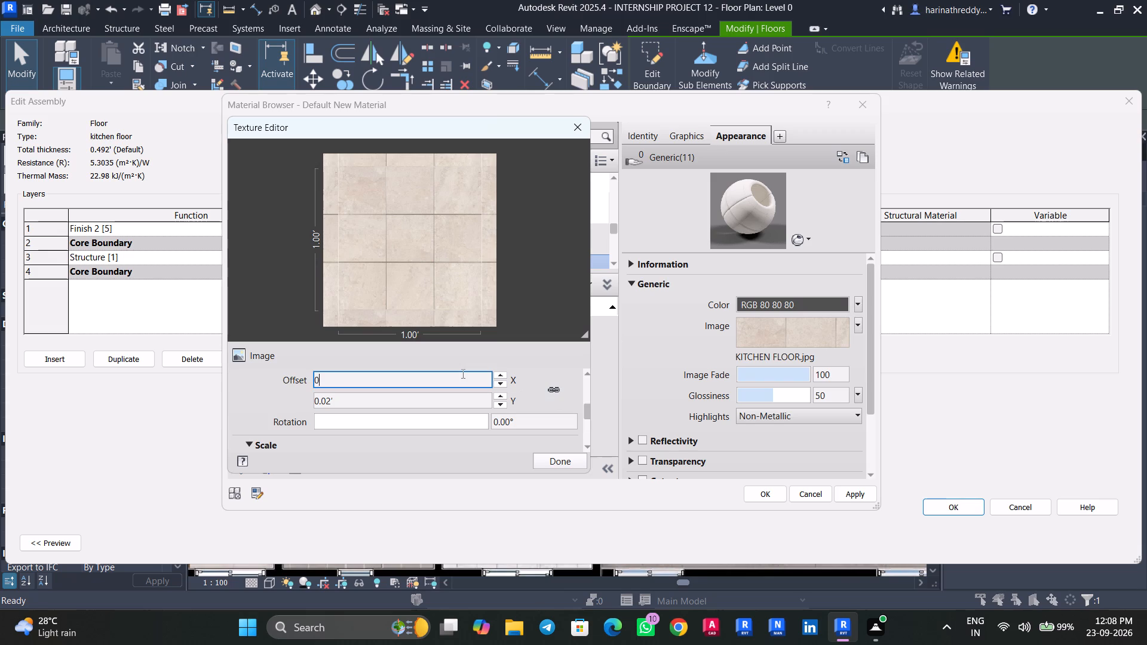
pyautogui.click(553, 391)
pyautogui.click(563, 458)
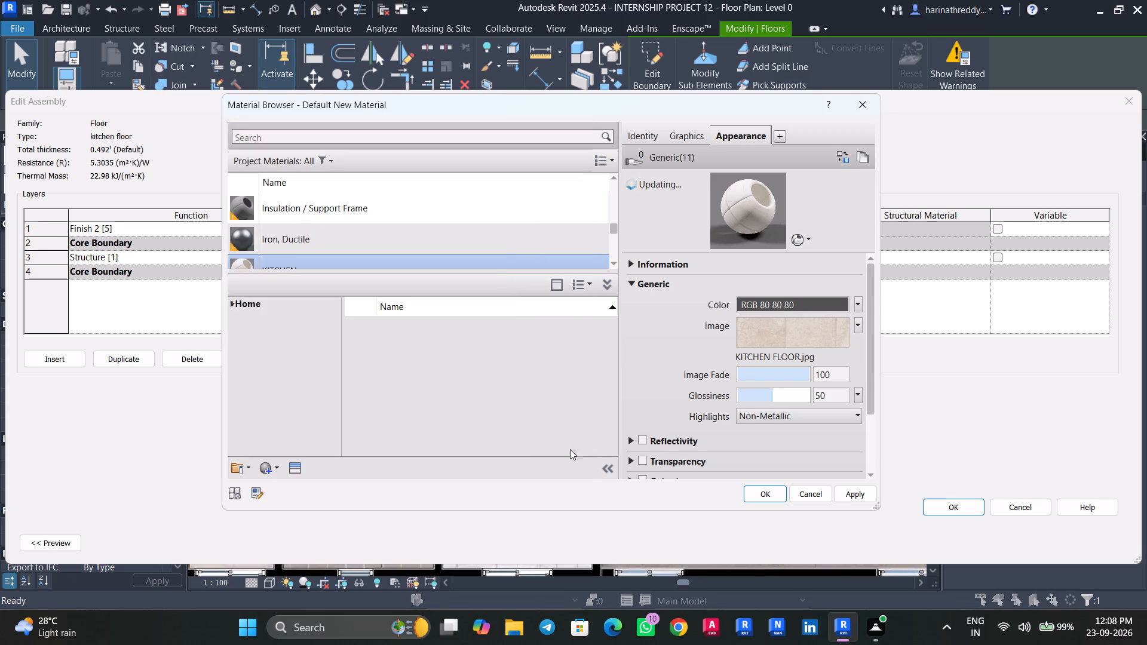
# Set the KITCHEN FLOOR.jpg texture's sample size to 3' by 3' and apply it to the KITCHEN material.
pyautogui.click(750, 345)
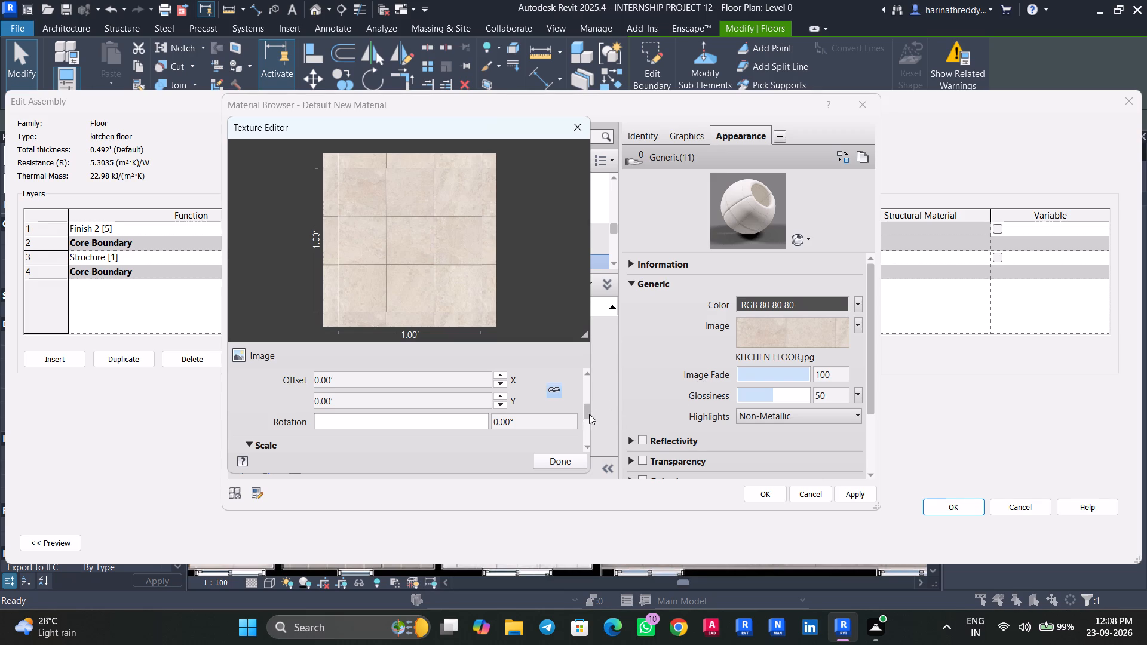
pyautogui.moveTo(587, 412); pyautogui.dragTo(587, 437)
pyautogui.scroll(1, 466, 399)
pyautogui.click(448, 400)
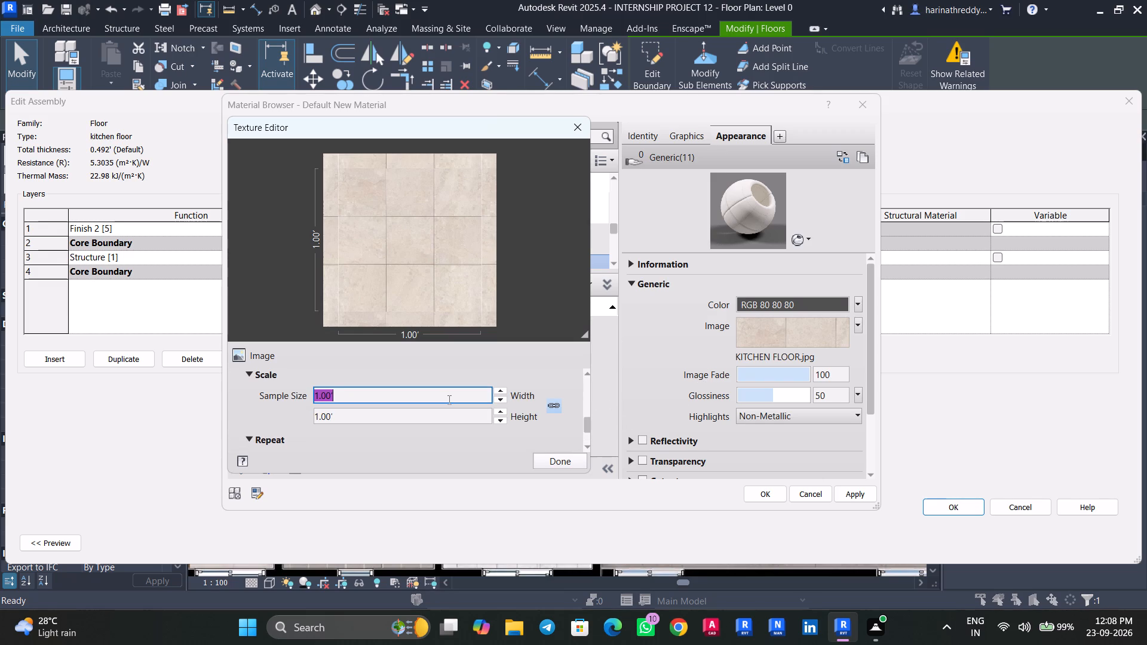
pyautogui.write("3'")
pyautogui.press('Return')
pyautogui.click(569, 464)
pyautogui.click(853, 492)
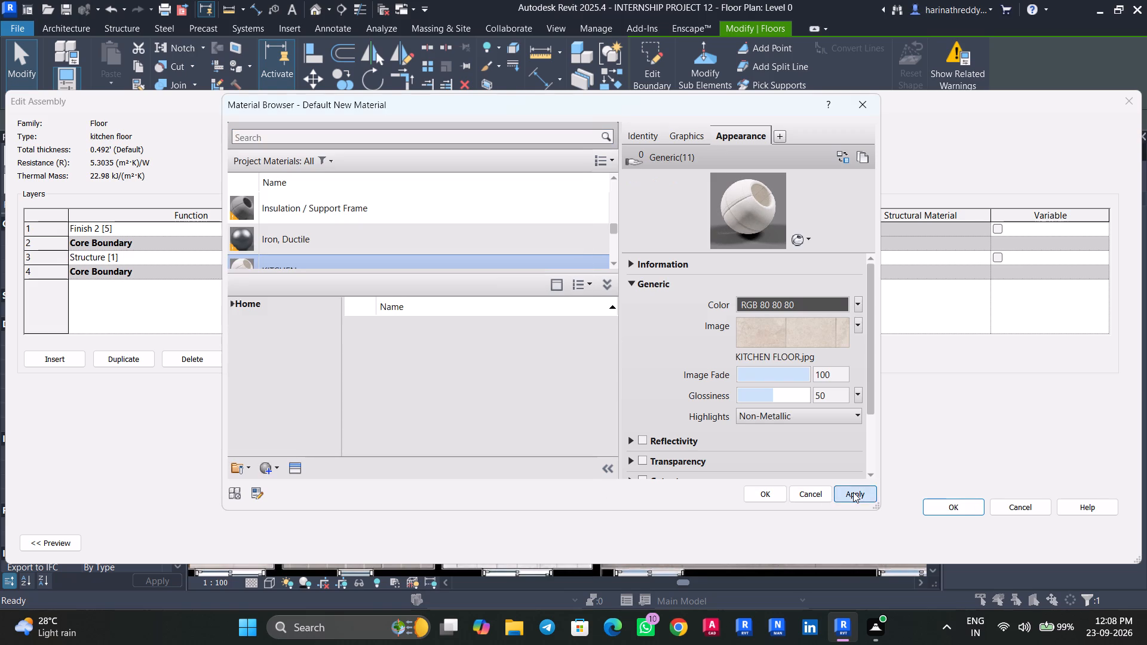
# Assign the KITCHEN material to the kitchen floor type's Finish 2 layer and finish editing the type.
pyautogui.click(775, 493)
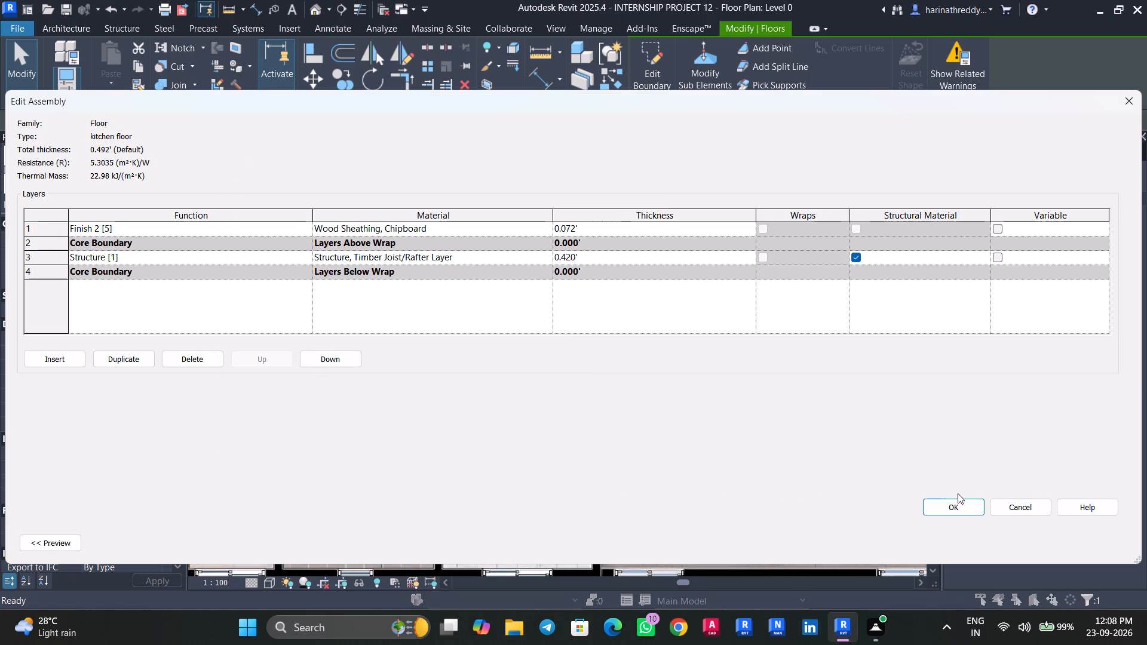
pyautogui.click(950, 505)
pyautogui.click(1075, 541)
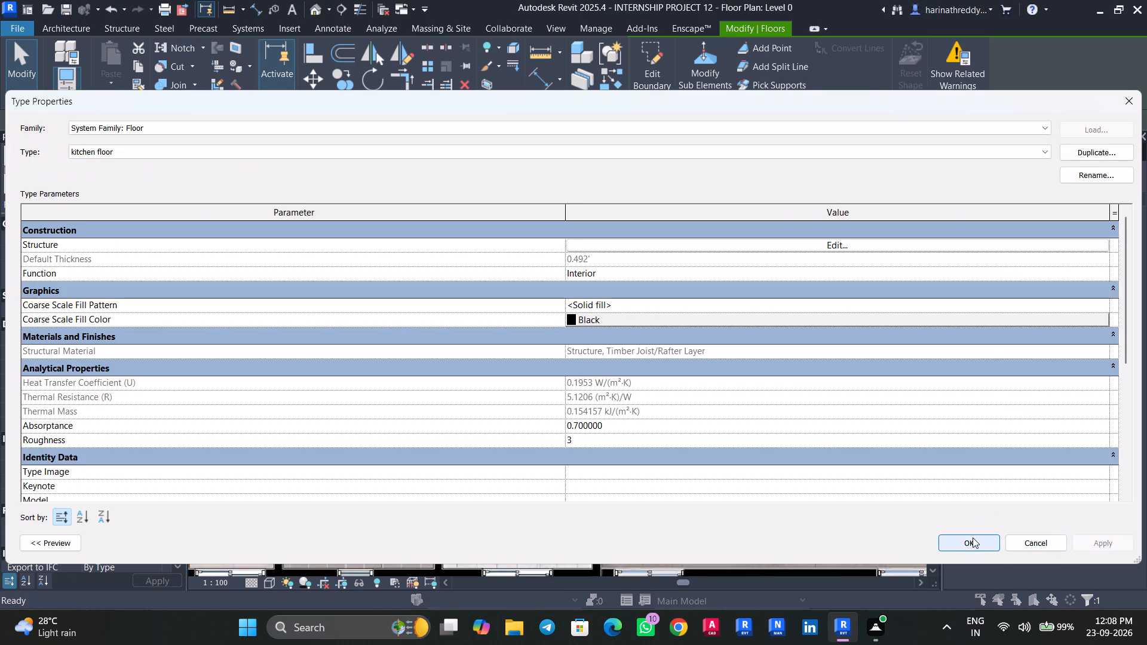
pyautogui.click(971, 541)
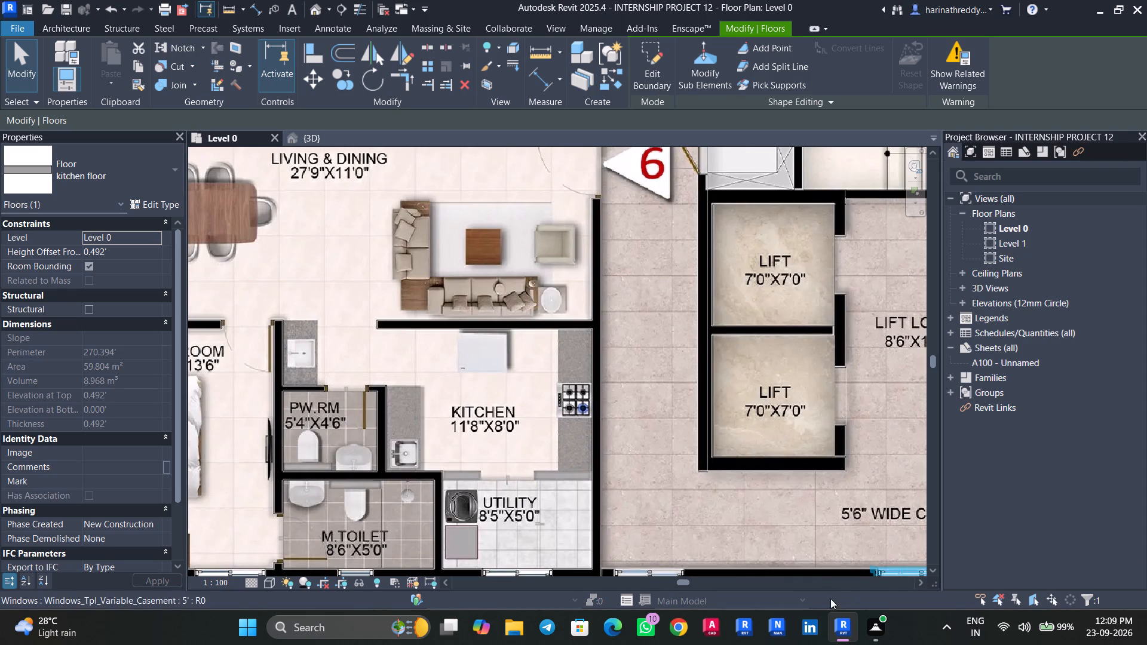
# Assign the existing KITCHEN material to the Finish 2 layer of the dinning & living floor type.
pyautogui.scroll(-8, 686, 489)
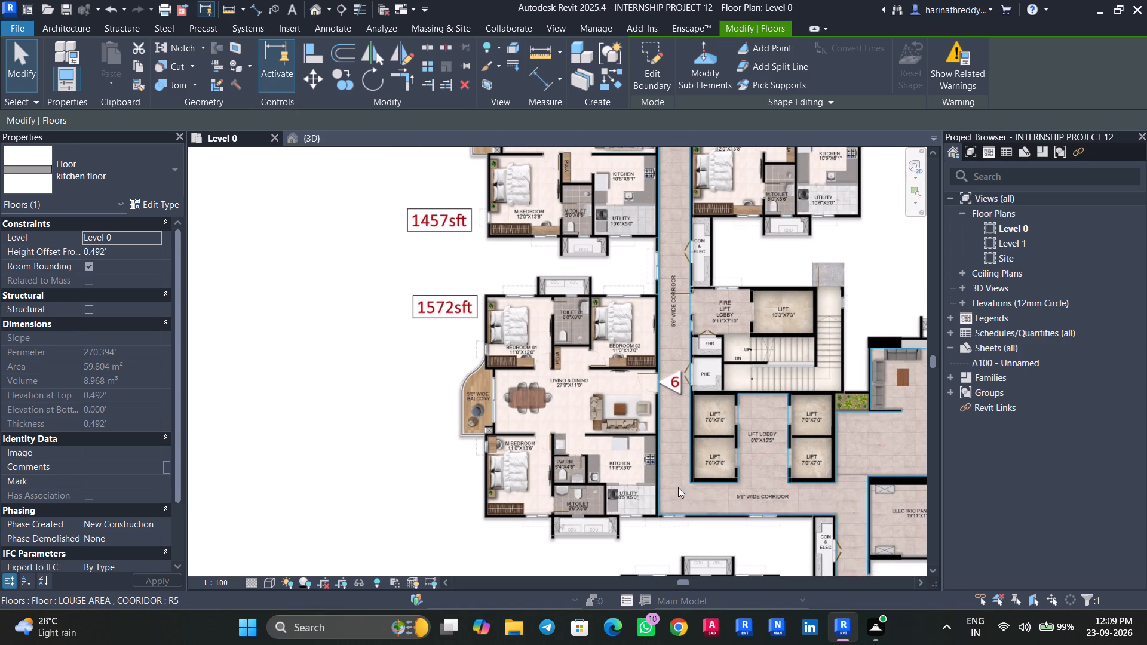
pyautogui.click(541, 408)
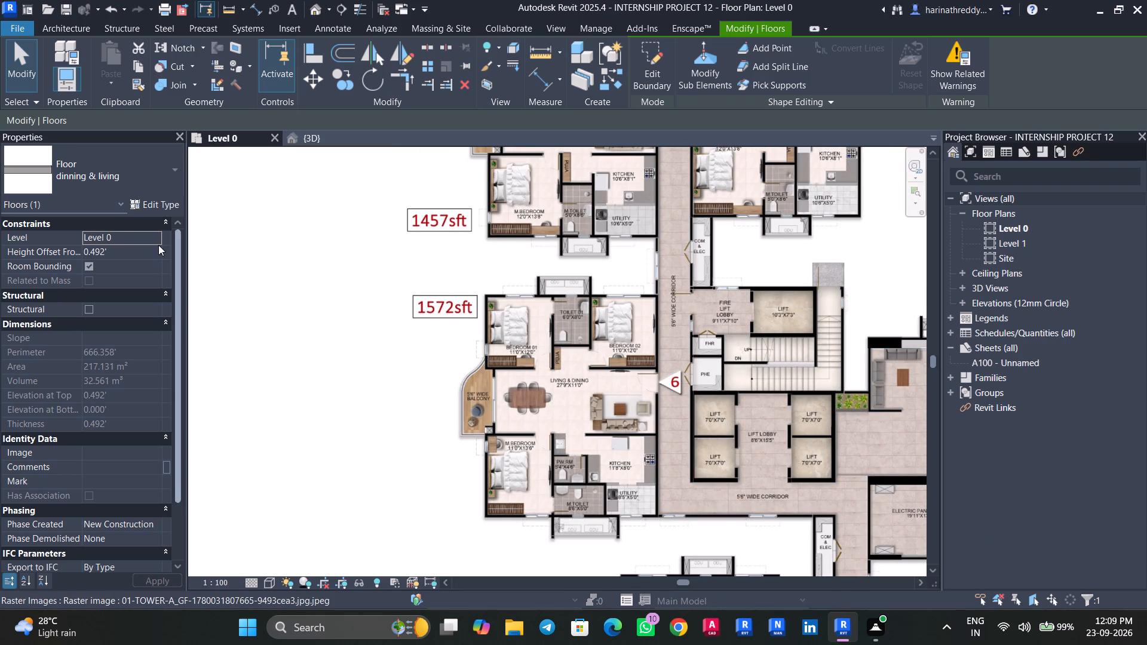
pyautogui.click(156, 205)
pyautogui.click(882, 250)
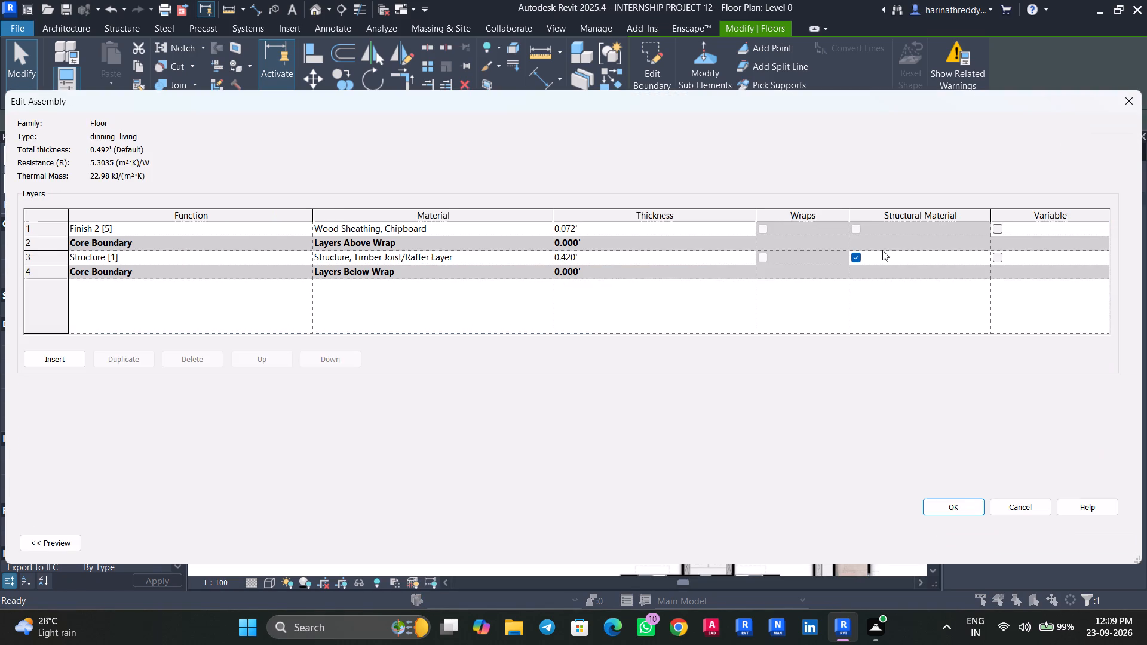
pyautogui.click(547, 229)
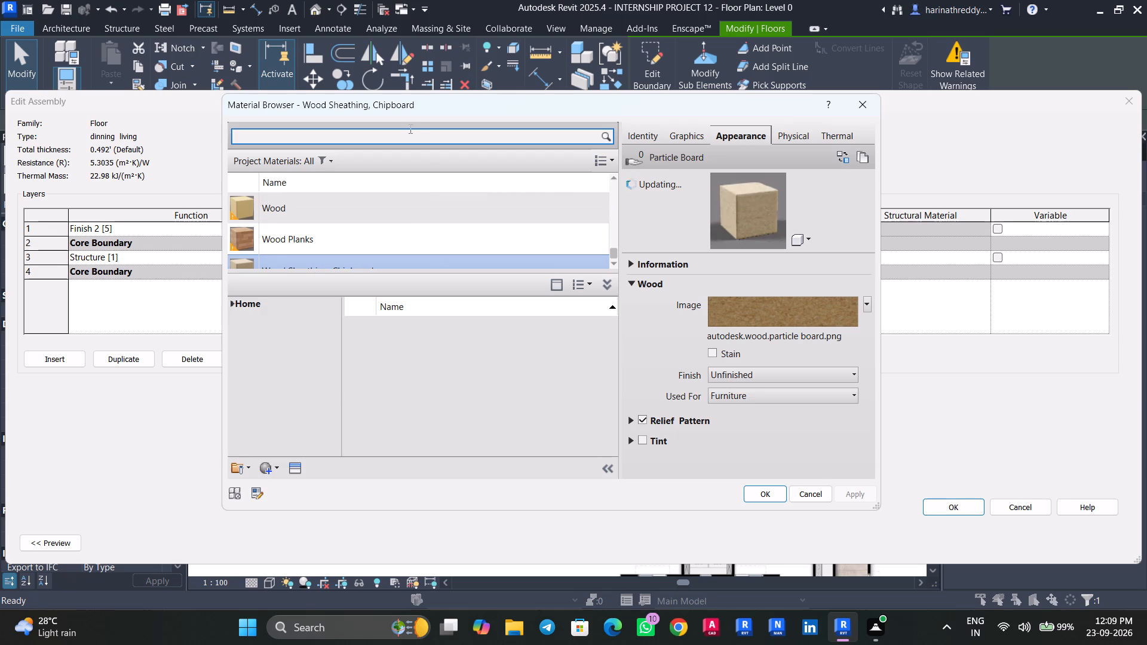
pyautogui.click(409, 133)
pyautogui.press('k')
pyautogui.press('i')
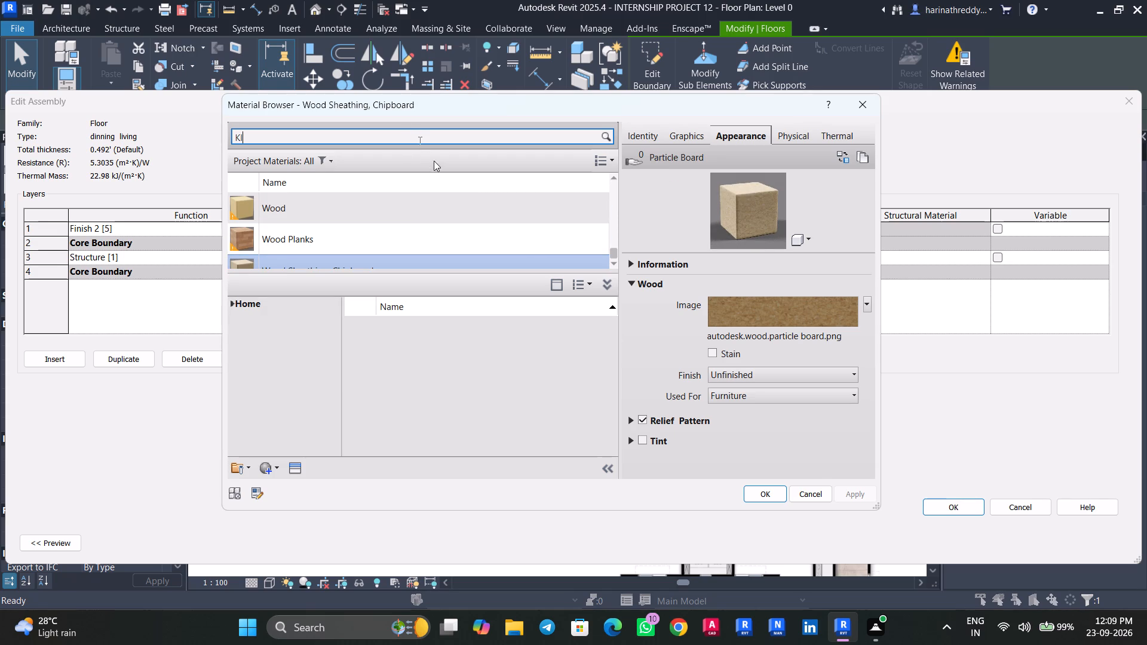
pyautogui.click(366, 220)
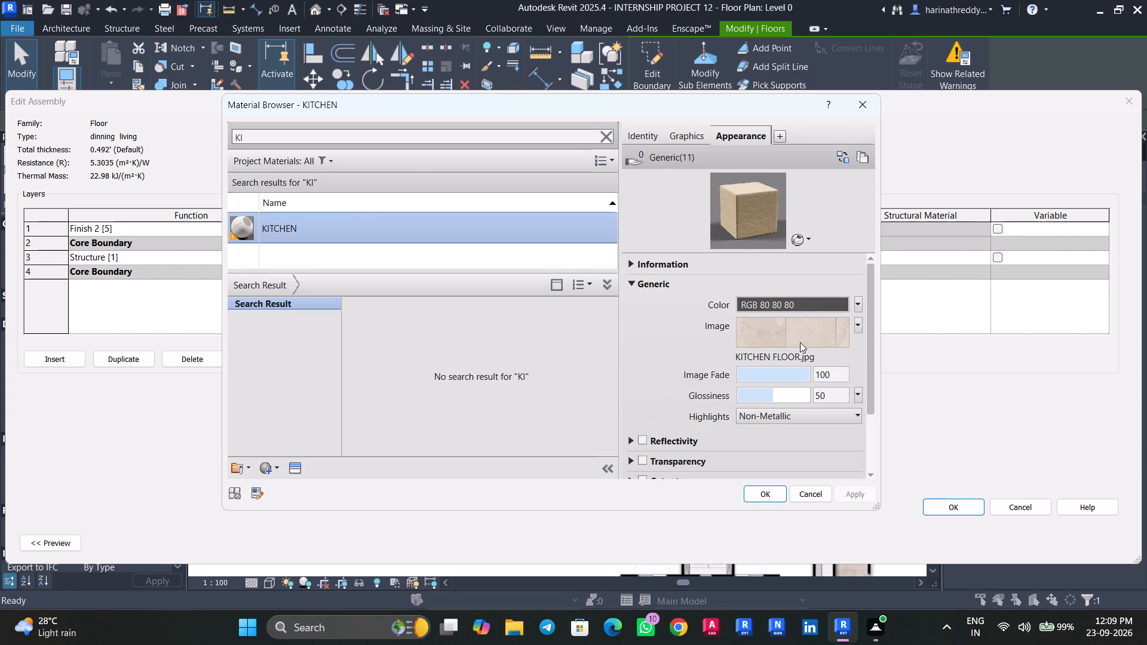
pyautogui.click(759, 492)
pyautogui.click(953, 506)
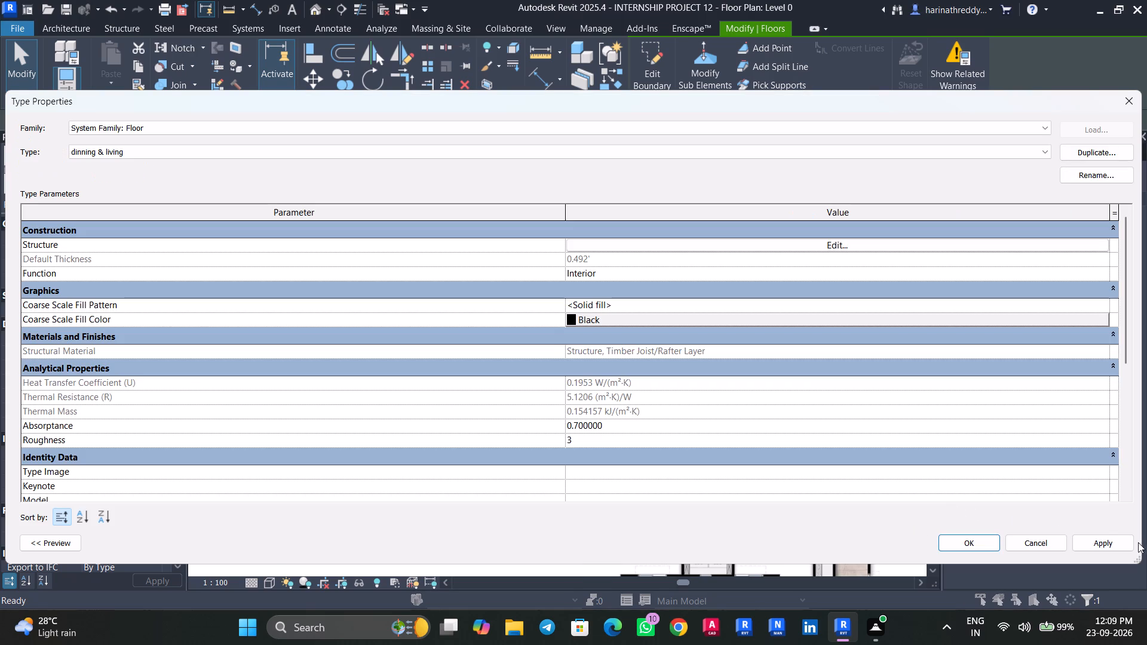
pyautogui.click(1146, 542)
pyautogui.click(1124, 542)
pyautogui.click(956, 541)
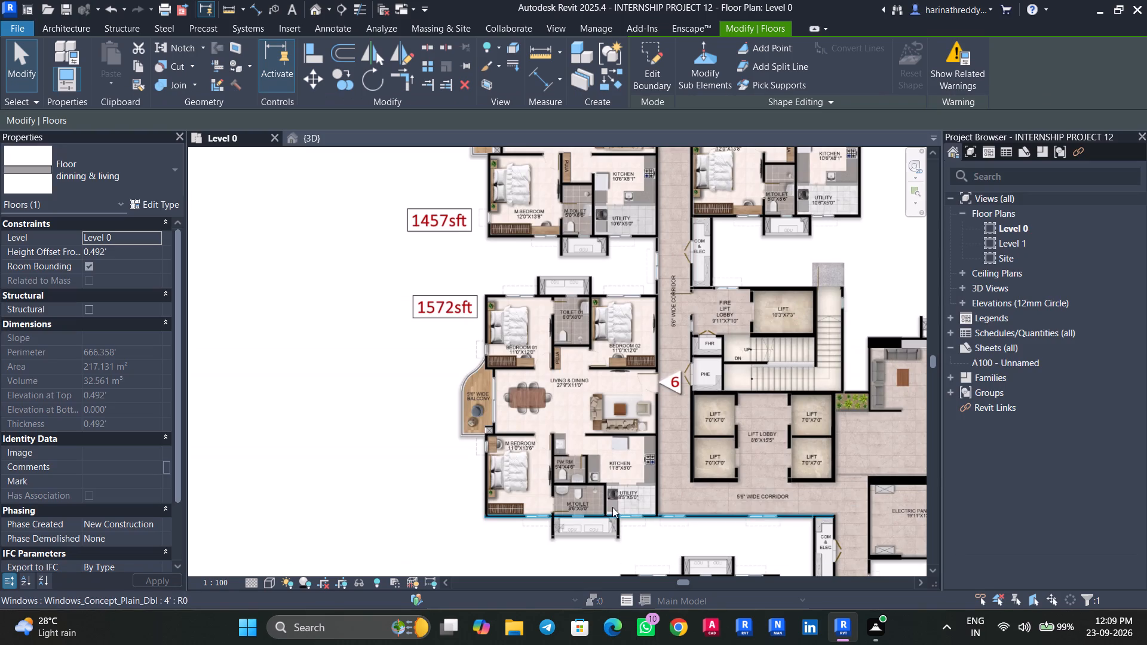
# Assign the existing KITCHEN material to the Finish 2 layer of the bedroom floor type and apply the type change.
pyautogui.press('Escape')
pyautogui.click(510, 466)
pyautogui.click(163, 202)
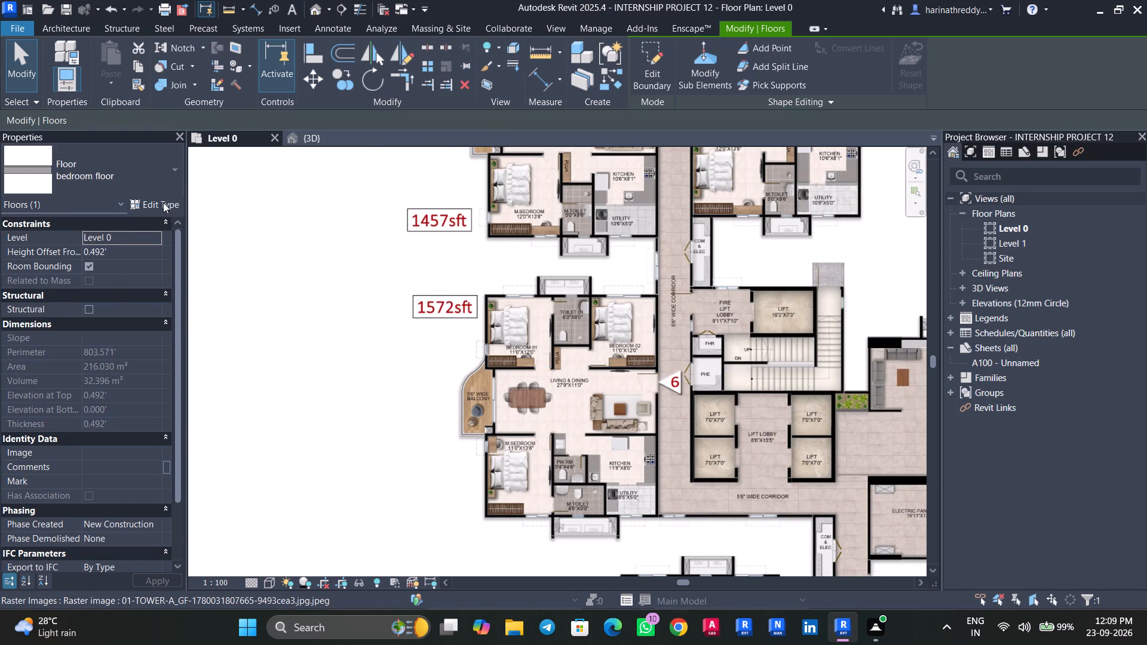
pyautogui.click(775, 249)
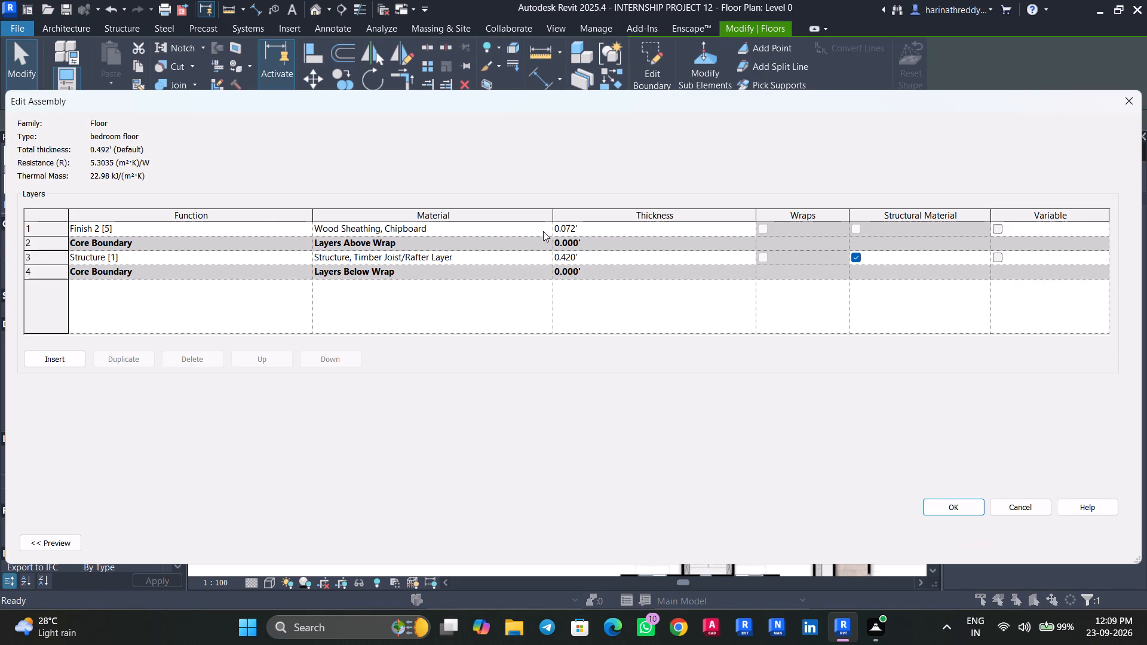
pyautogui.click(542, 231)
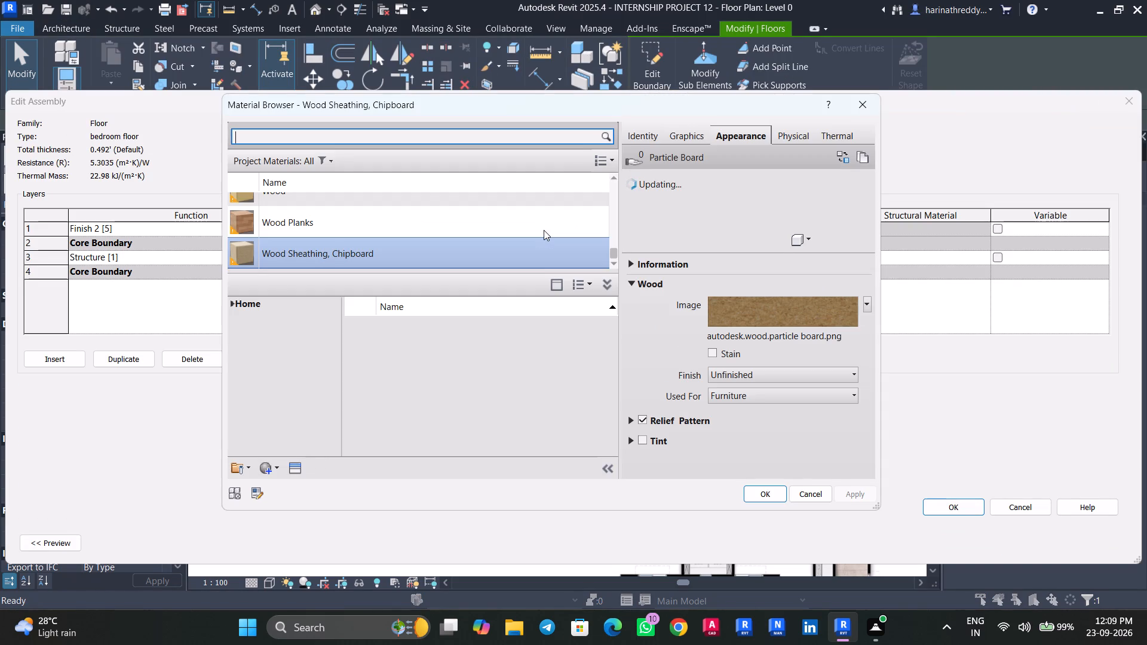
pyautogui.click(444, 141)
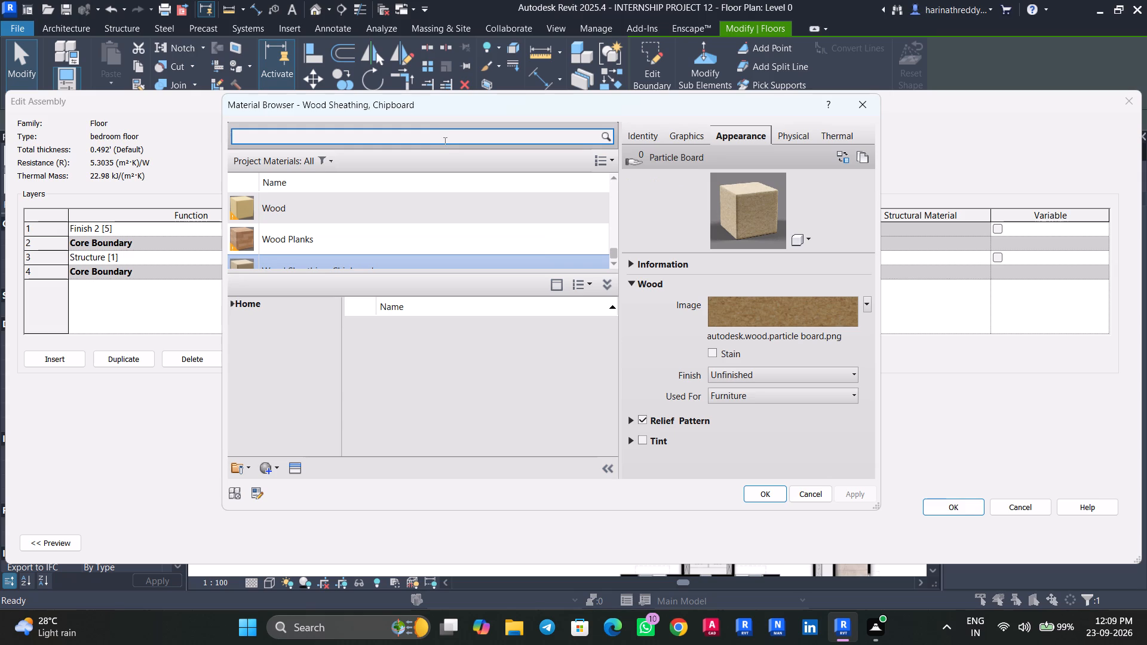
pyautogui.press('k')
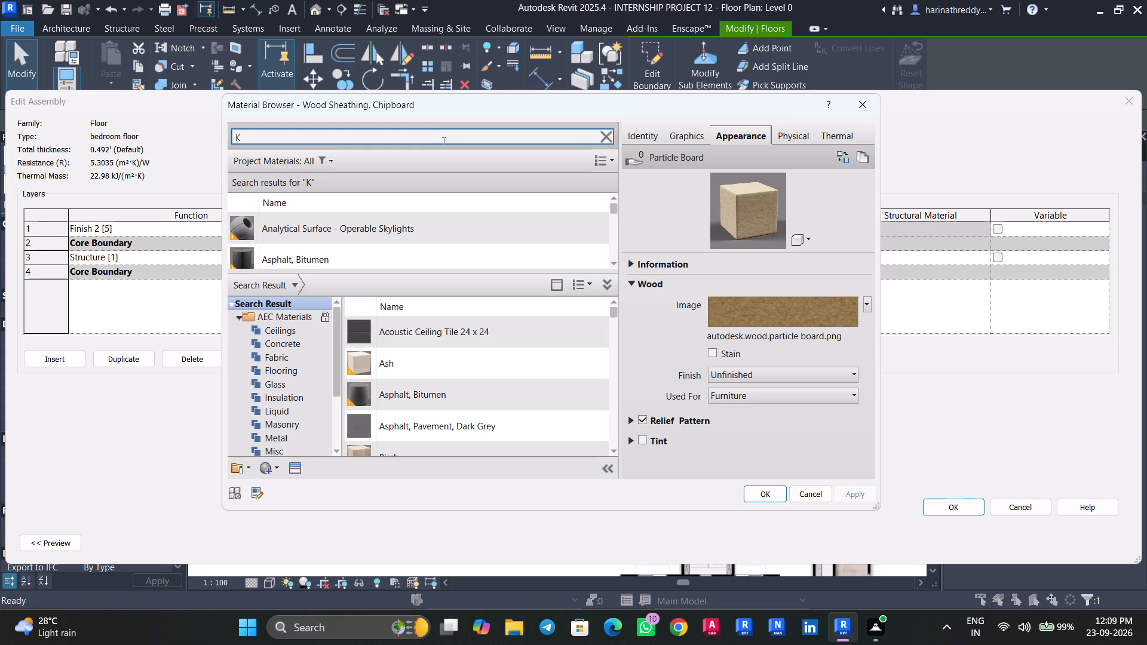
pyautogui.press('i')
pyautogui.press('t')
pyautogui.click(395, 226)
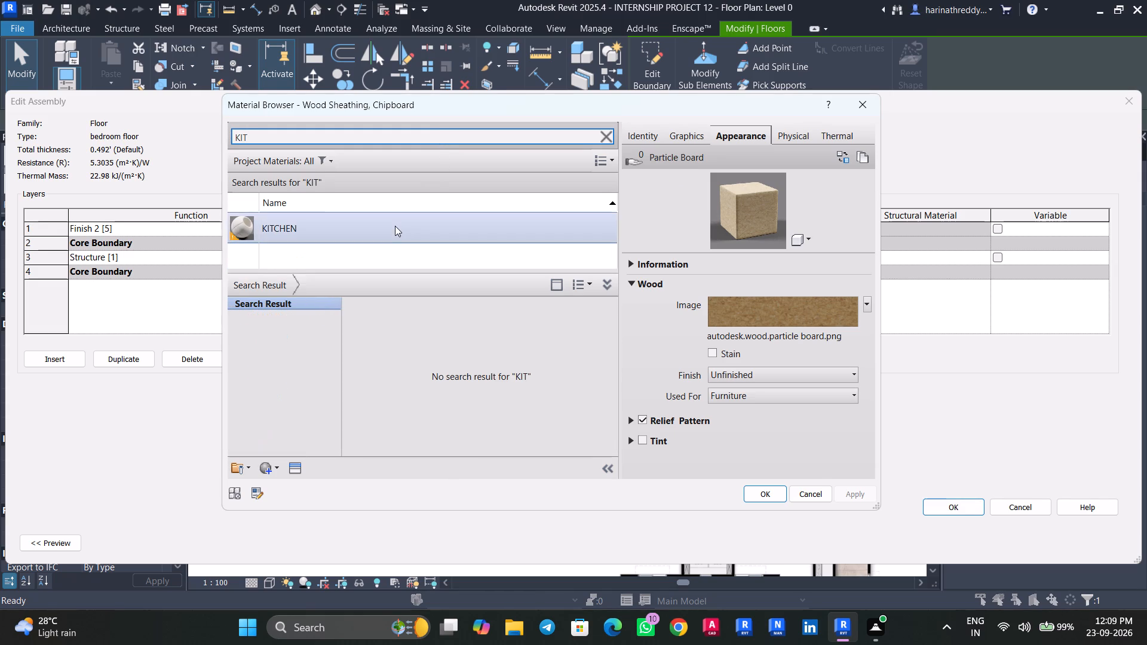
pyautogui.click(765, 493)
pyautogui.click(934, 511)
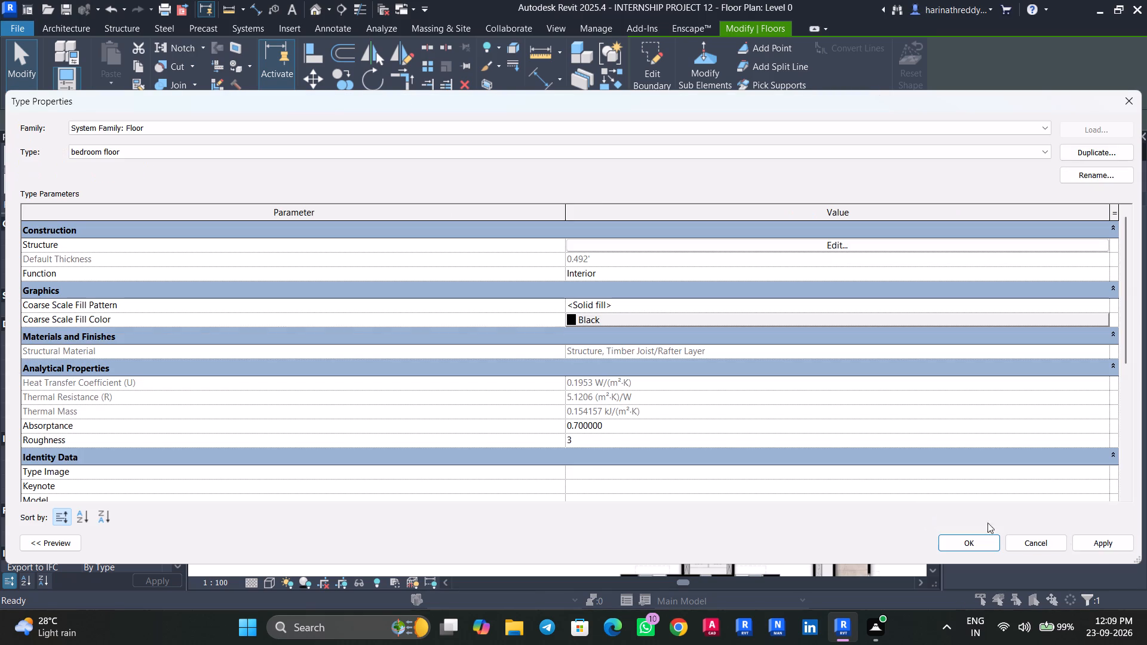
pyautogui.click(1095, 547)
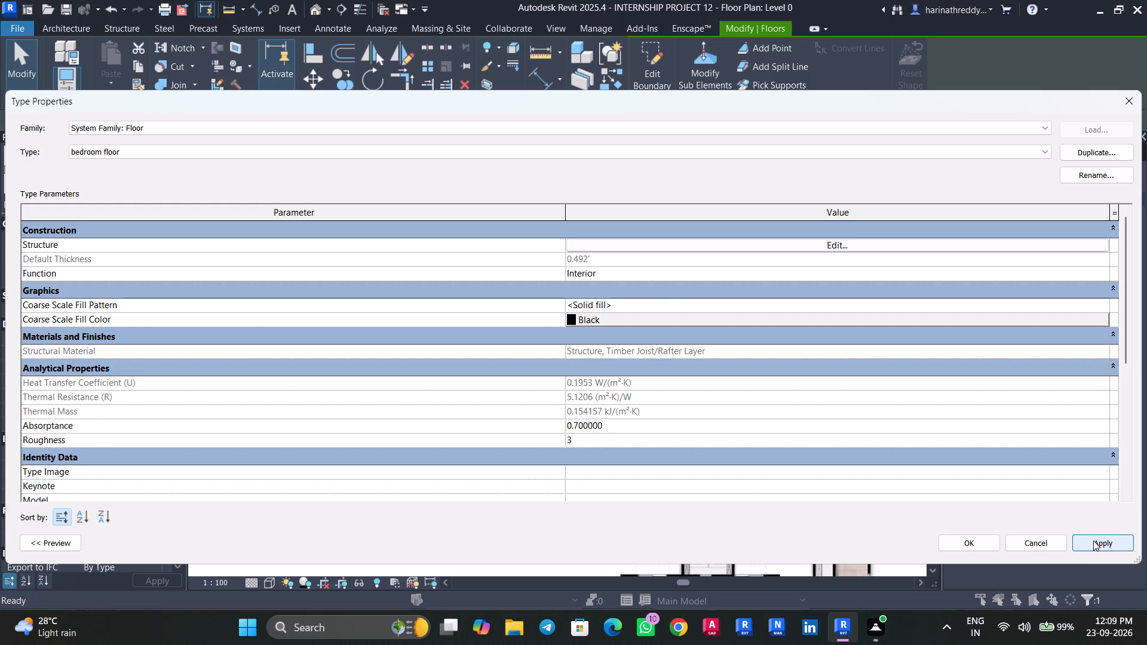
pyautogui.click(980, 548)
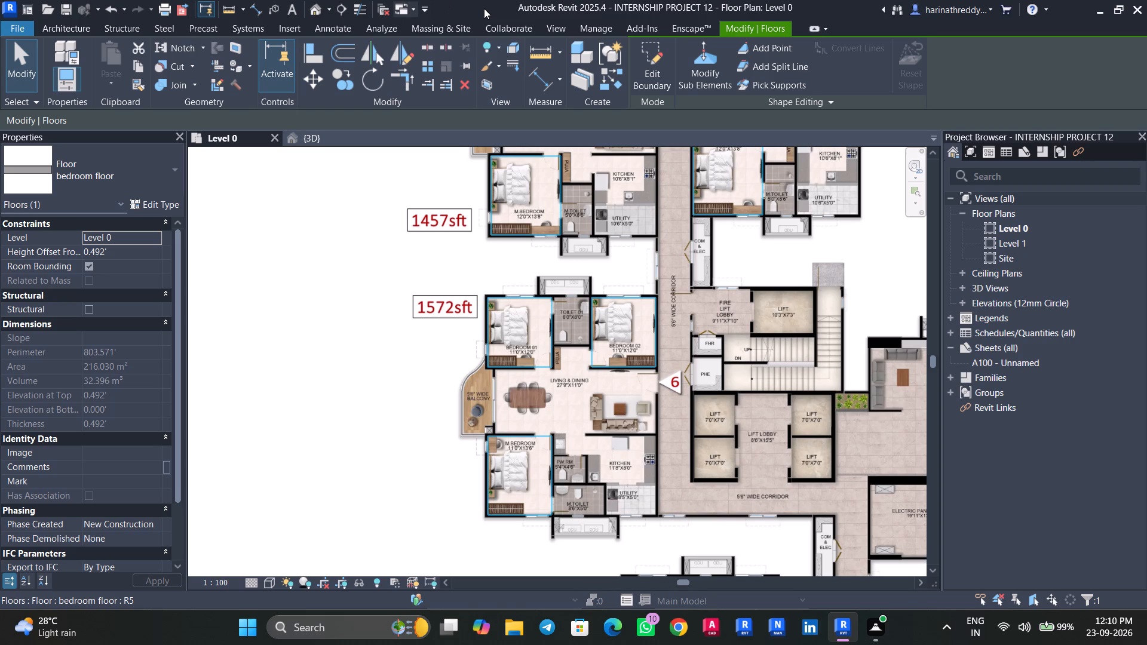
# Review the layer materials in the bedroom floor type's structure without changing them.
pyautogui.scroll(5, 603, 256)
pyautogui.moveTo(586, 268); pyautogui.dragTo(442, 300, button='middle')
pyautogui.click(152, 210)
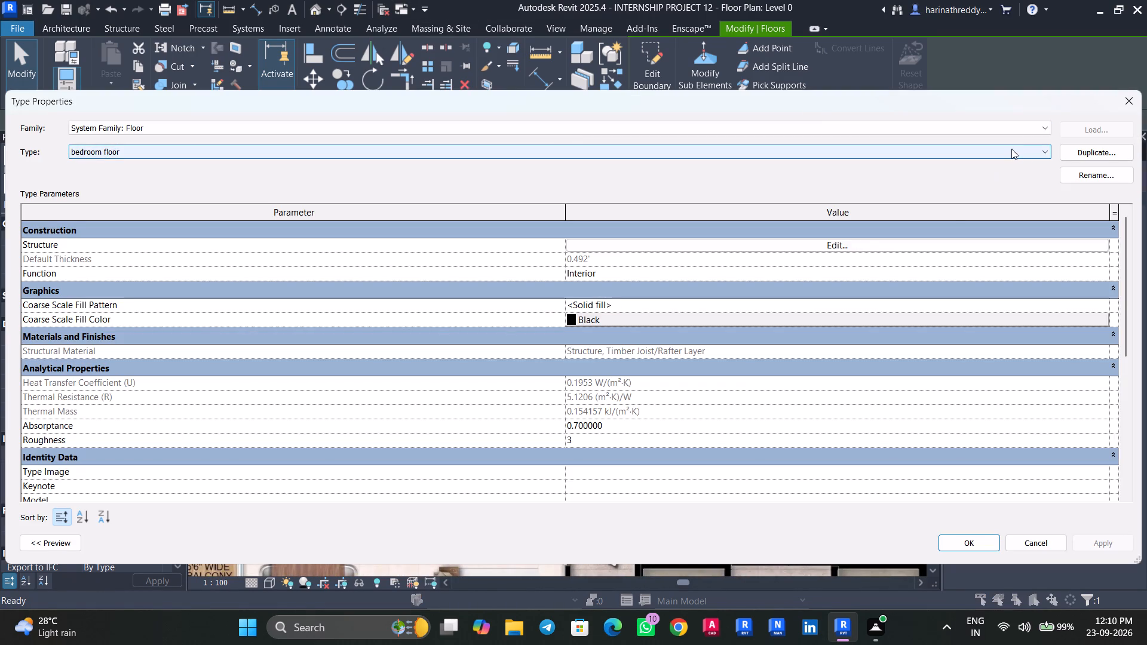
pyautogui.click(869, 246)
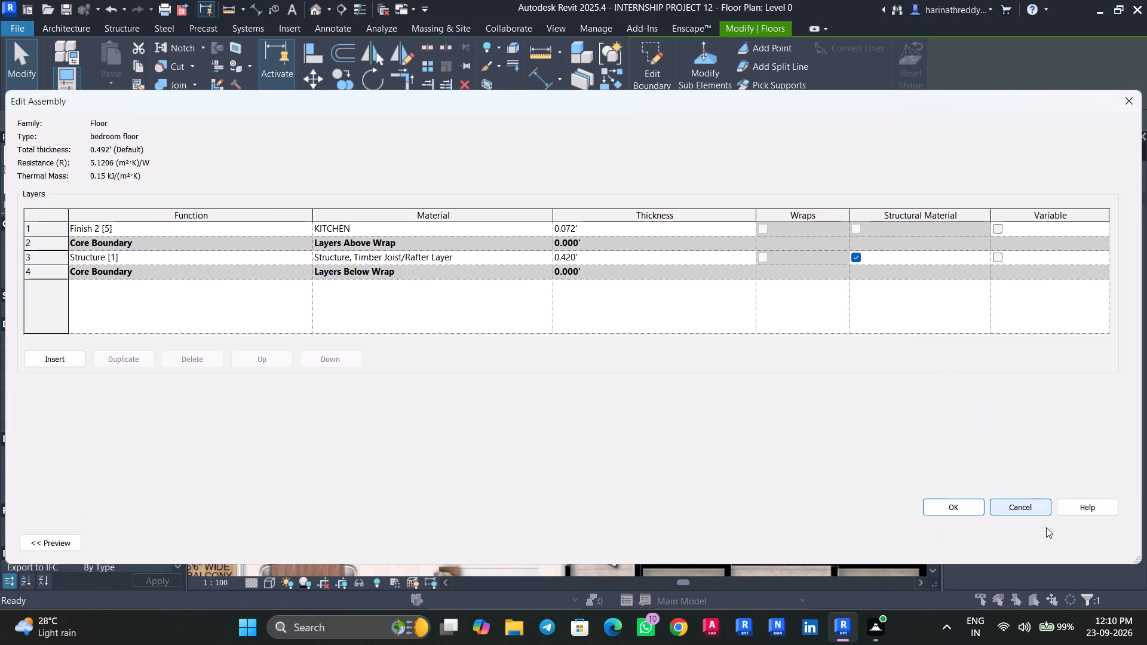
pyautogui.click(1041, 525)
pyautogui.click(1028, 512)
pyautogui.click(1077, 542)
pyautogui.click(941, 542)
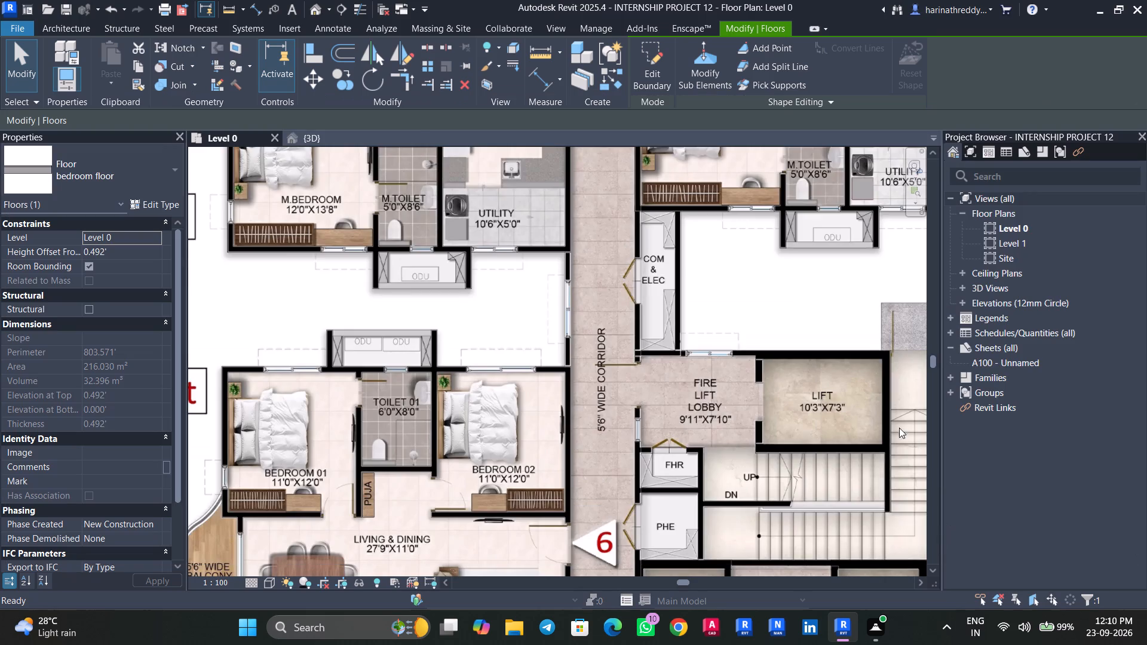
# Check the floor types used in bedroom 01 and the study of the 1457sft flat at entrance 8.
pyautogui.scroll(-3, 403, 191)
pyautogui.moveTo(444, 214); pyautogui.dragTo(449, 382, button='middle')
pyautogui.press('Escape')
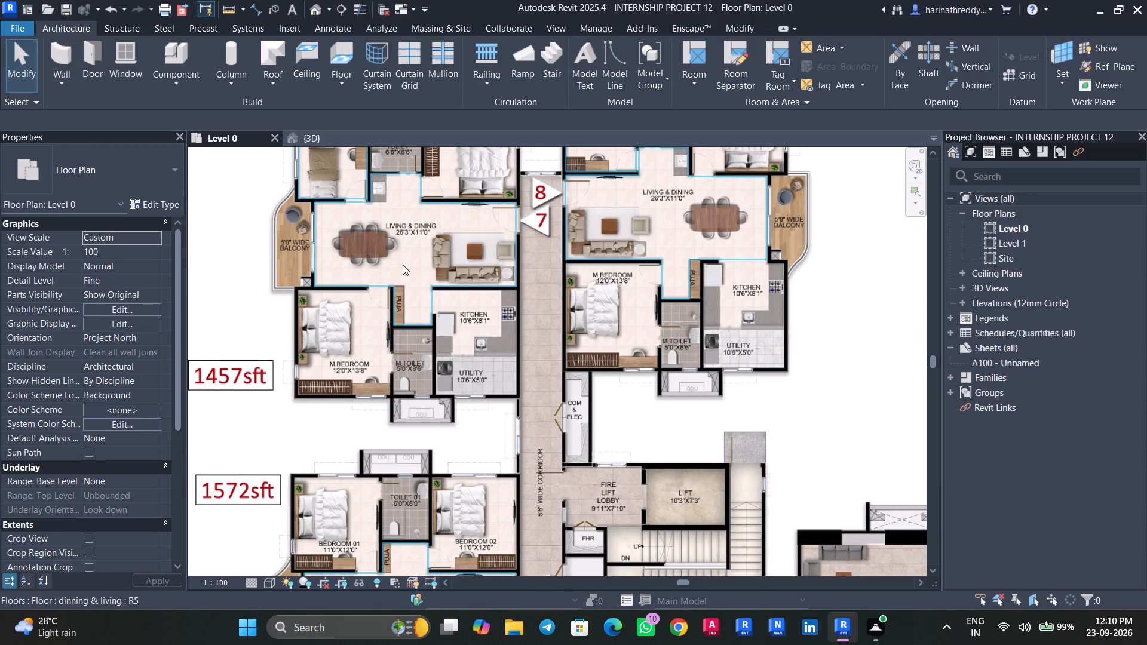
pyautogui.moveTo(416, 311); pyautogui.dragTo(421, 400, button='middle')
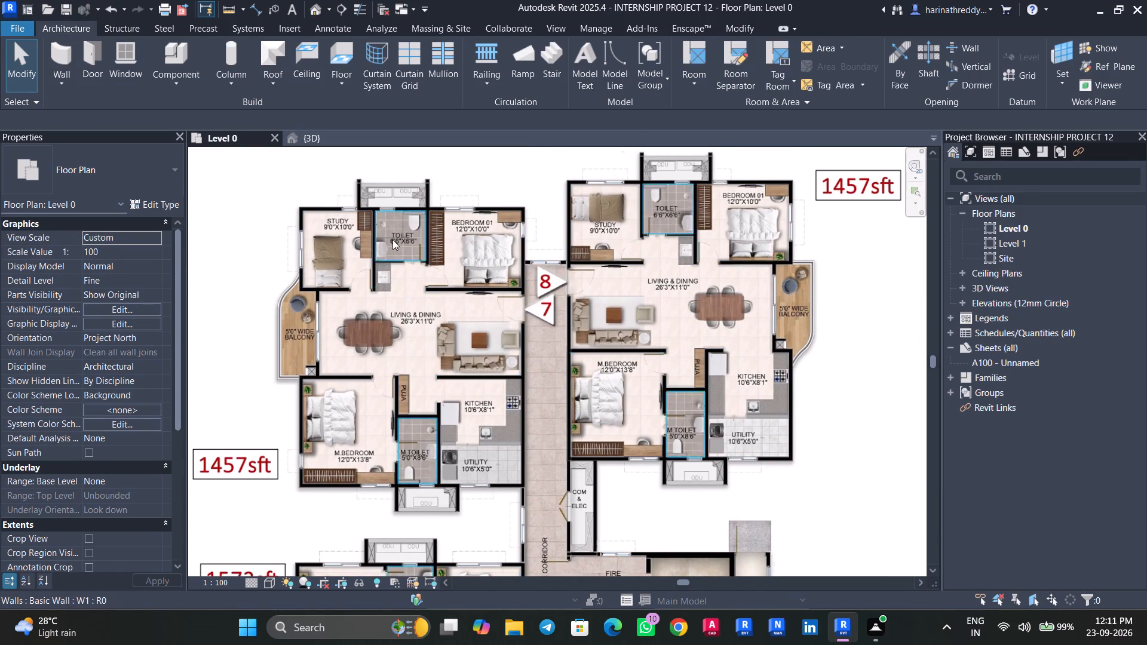
pyautogui.click(479, 243)
pyautogui.press('Escape')
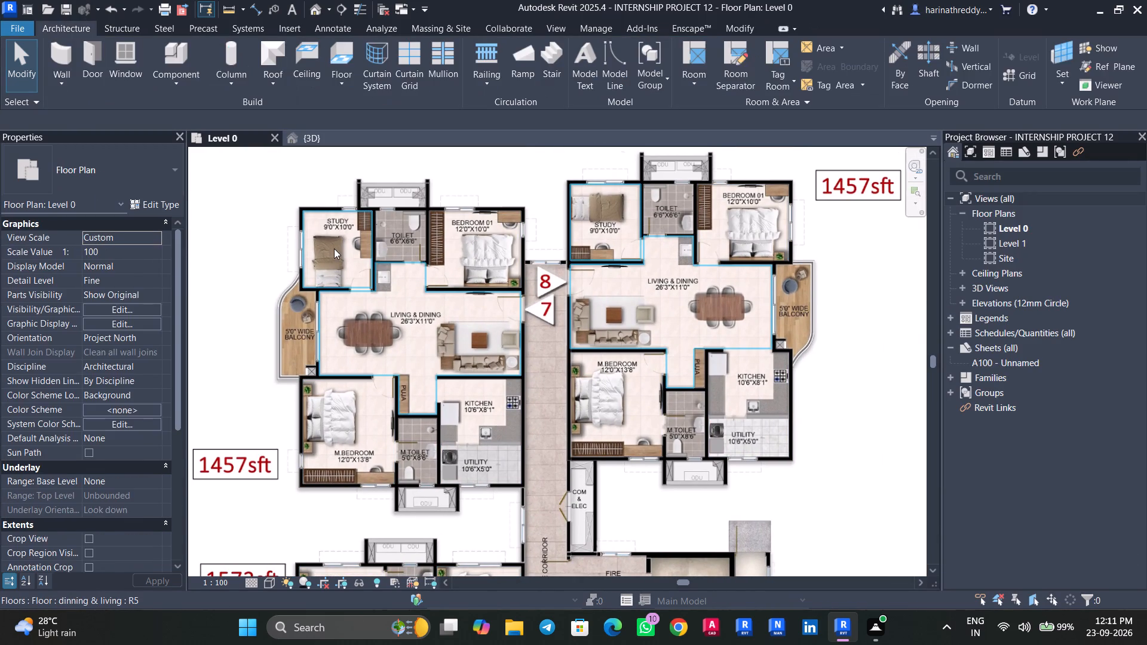
pyautogui.click(334, 248)
pyautogui.press('Escape')
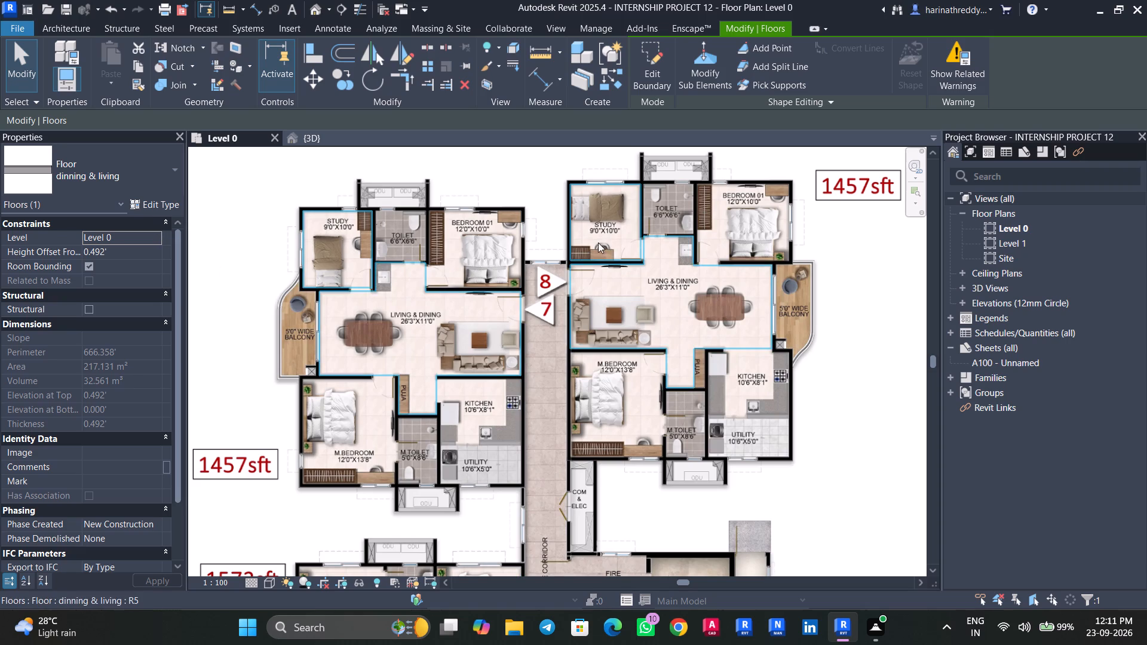
# Create a new material named TOILET for the Finish 2 layer of the Toilet floor type.
pyautogui.click(673, 202)
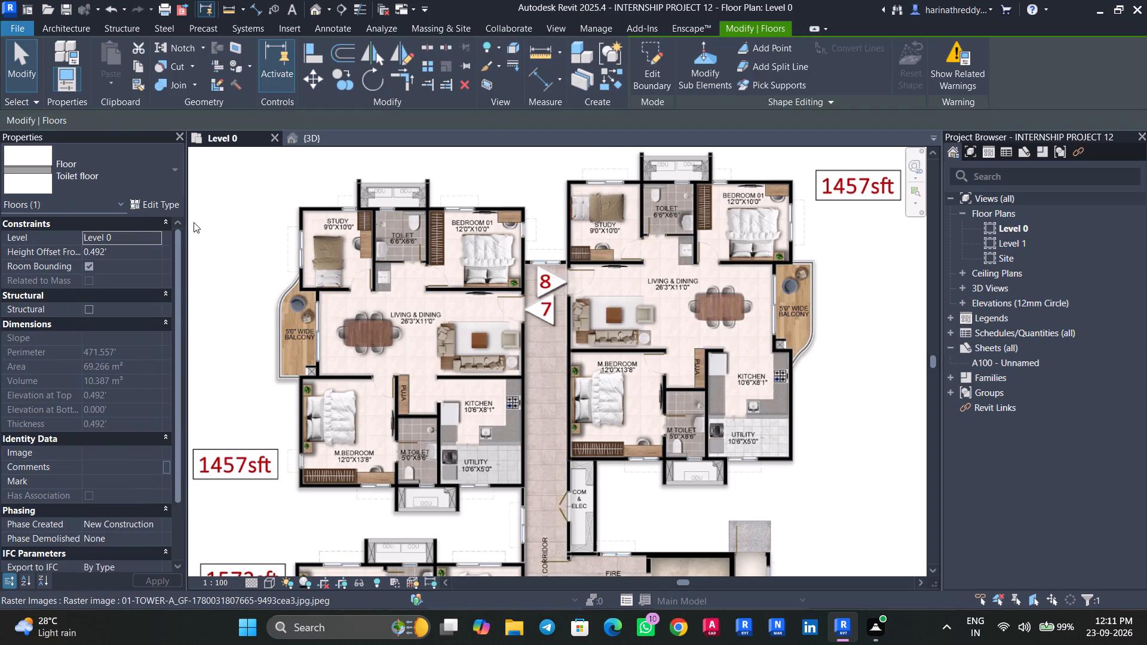
pyautogui.click(161, 205)
pyautogui.click(673, 244)
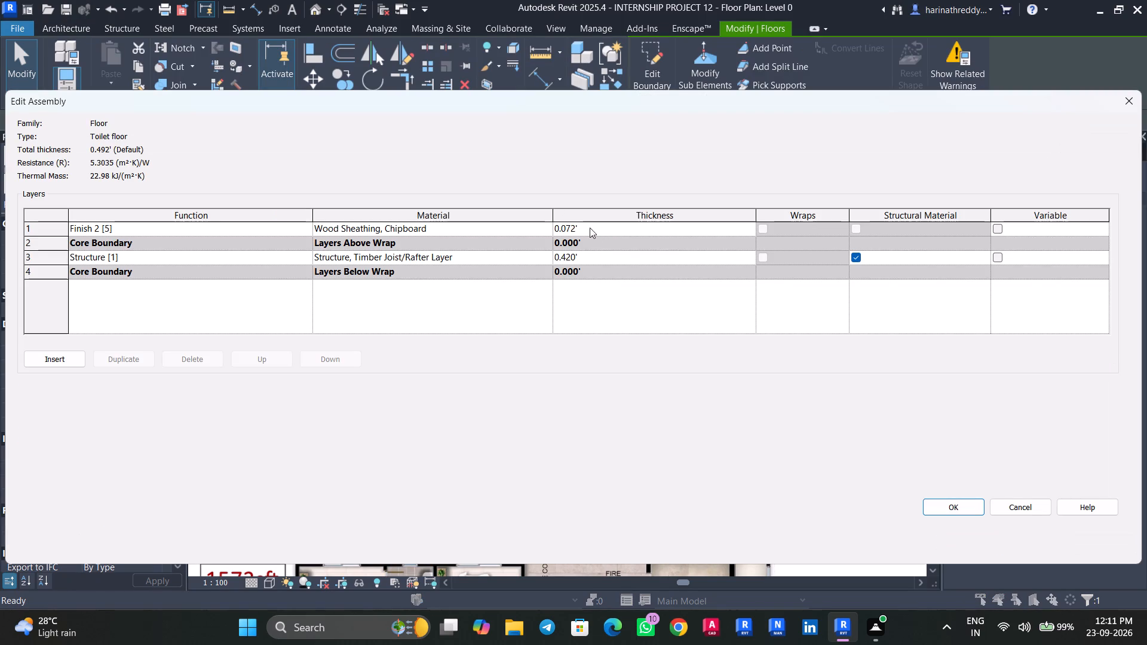
pyautogui.click(553, 232)
pyautogui.click(550, 229)
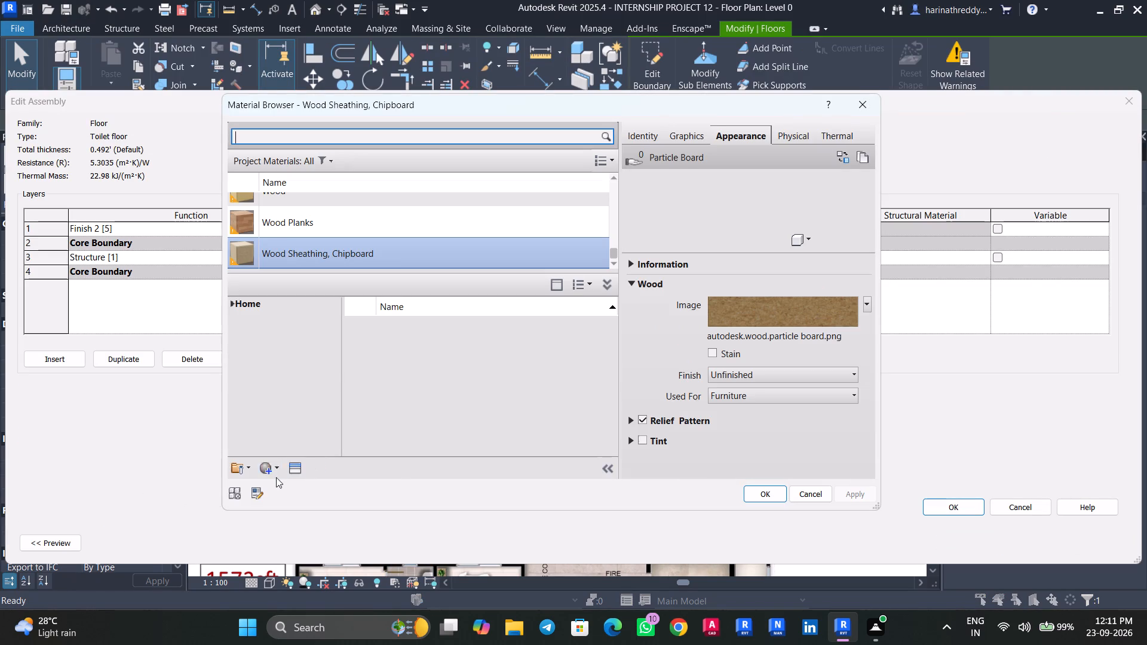
pyautogui.click(282, 465)
pyautogui.click(286, 481)
pyautogui.rightClick(274, 228)
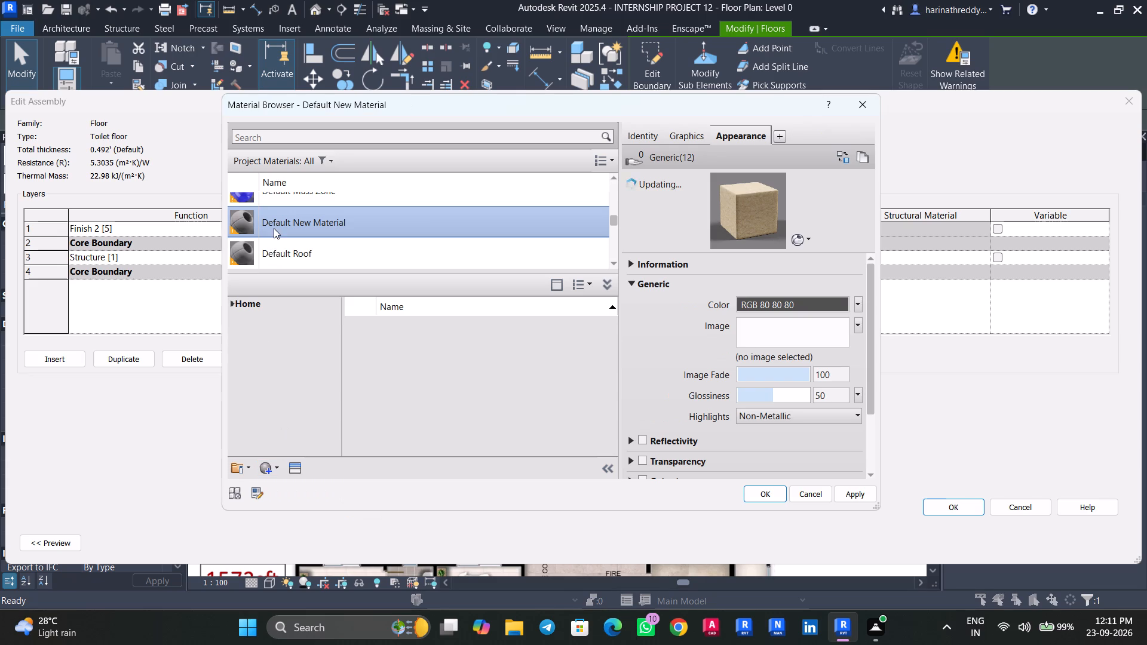
pyautogui.click(309, 282)
pyautogui.write('TOLE')
pyautogui.press('t')
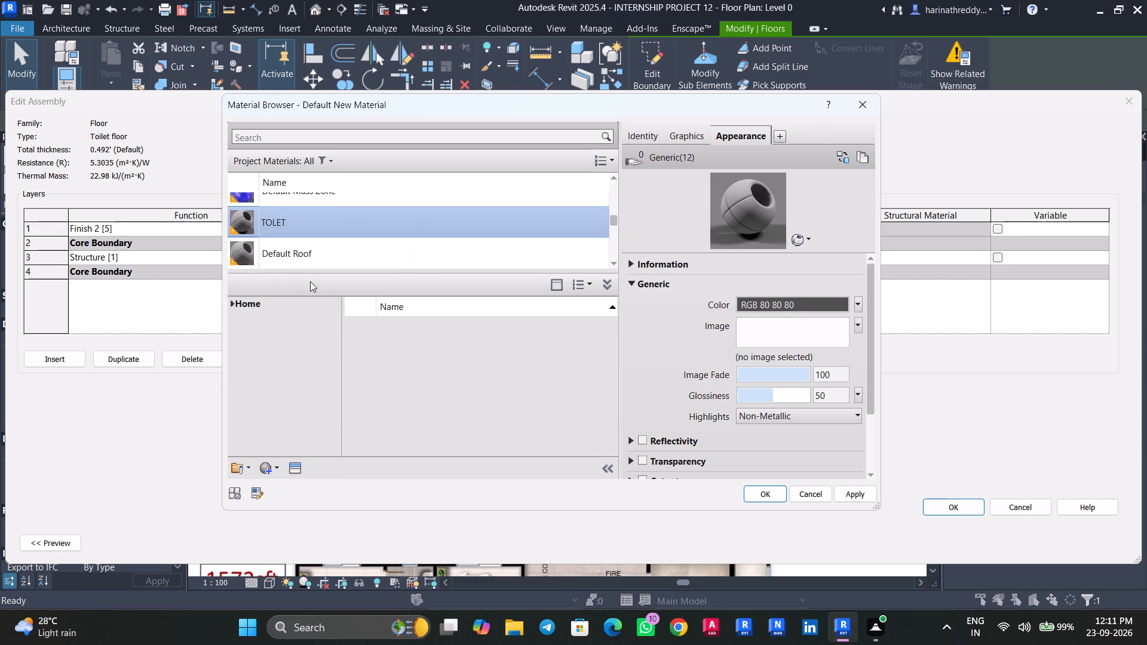
pyautogui.click(271, 224)
pyautogui.press('i')
# Load TOILET FLOOR.jpg as the TOILET material's appearance image.
pyautogui.click(771, 334)
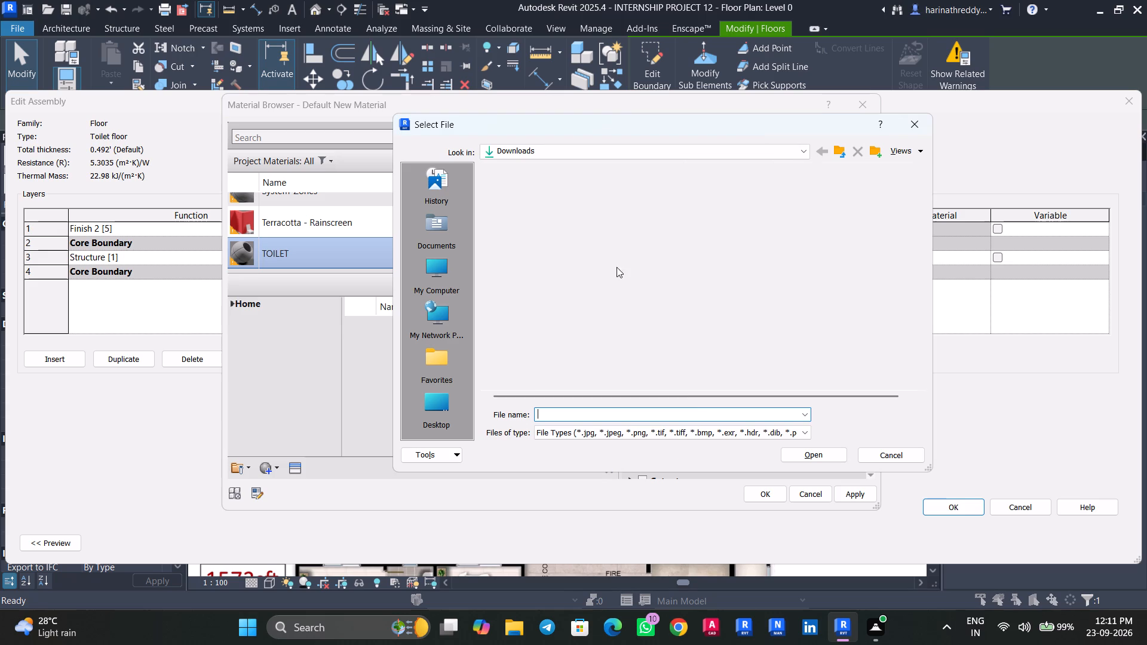
pyautogui.click(548, 200)
pyautogui.click(793, 449)
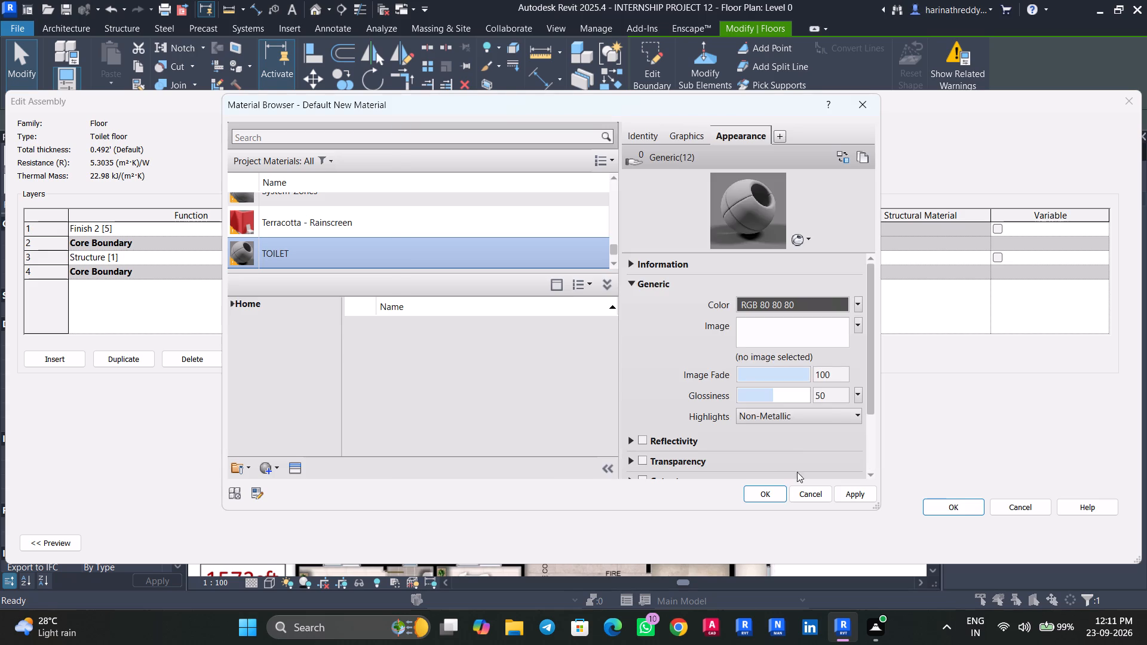
# Set the TOILET FLOOR.jpg texture's sample size to 3' by 3'.
pyautogui.click(808, 339)
pyautogui.moveTo(588, 390); pyautogui.dragTo(586, 408)
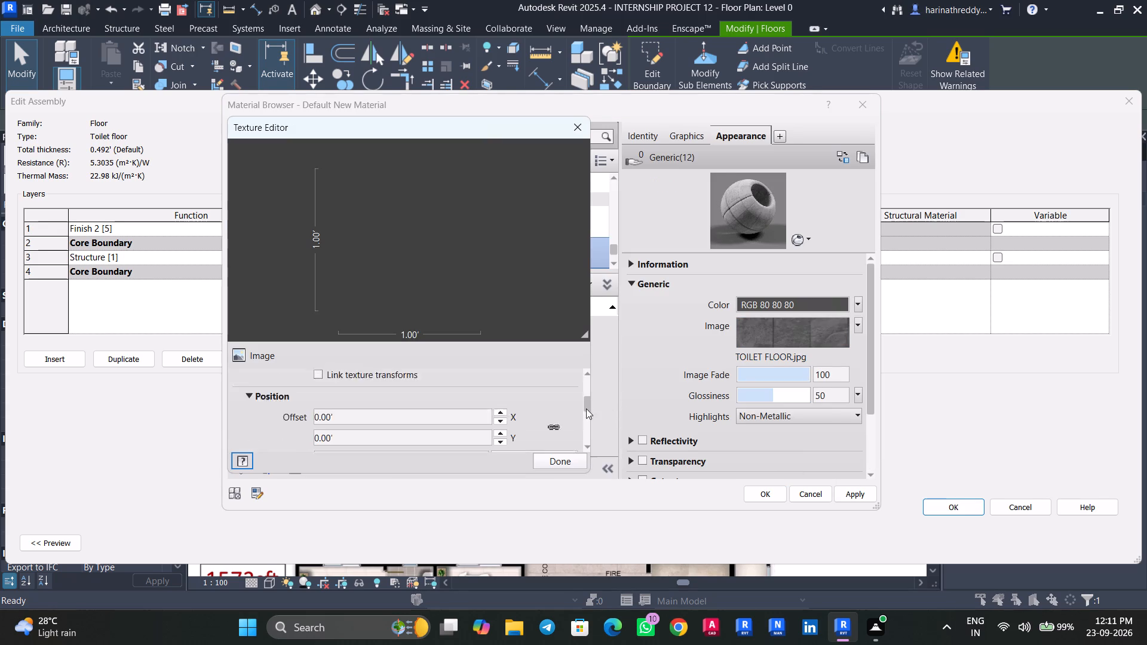
pyautogui.moveTo(586, 408); pyautogui.dragTo(585, 426)
pyautogui.click(443, 404)
pyautogui.write("3'")
pyautogui.press('Return')
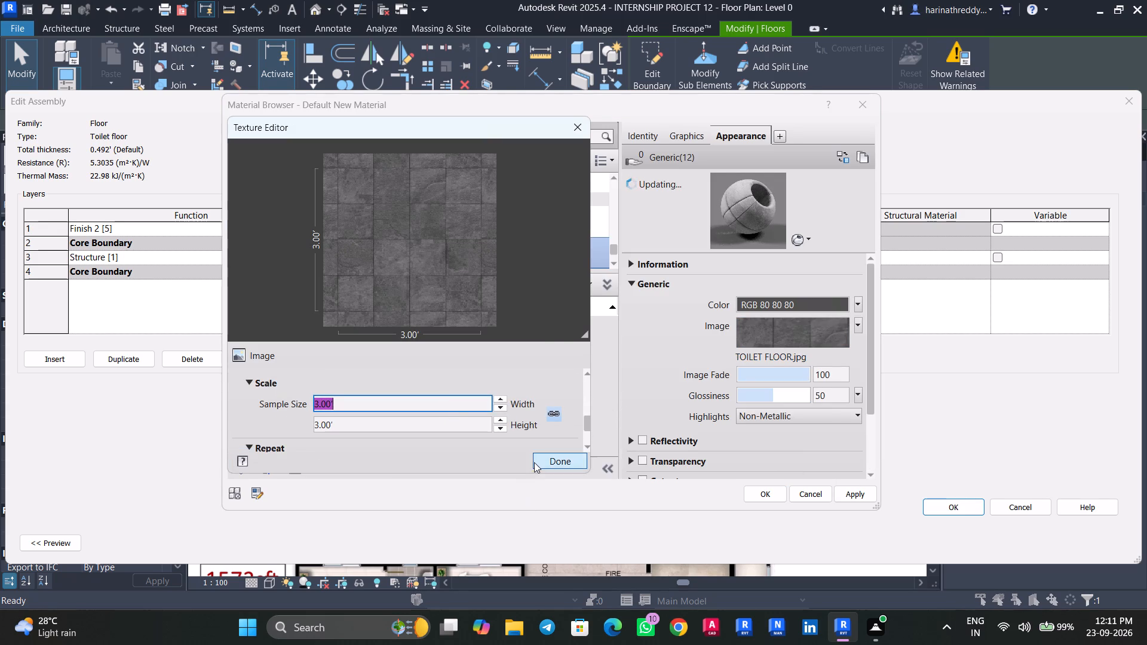
pyautogui.click(534, 462)
# Assign the TOILET material to the Toilet floor type's Finish 2 layer and finish editing the type.
pyautogui.click(852, 490)
pyautogui.click(768, 489)
pyautogui.click(941, 503)
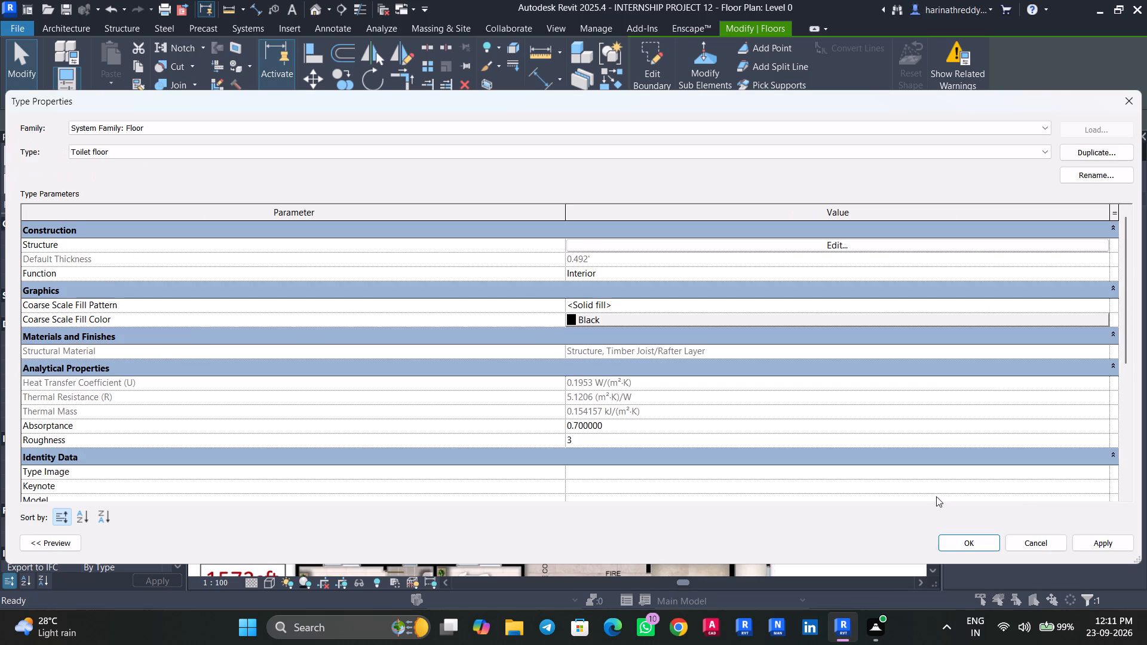
pyautogui.click(1120, 549)
pyautogui.click(959, 535)
pyautogui.press('Escape')
pyautogui.press('Escape')
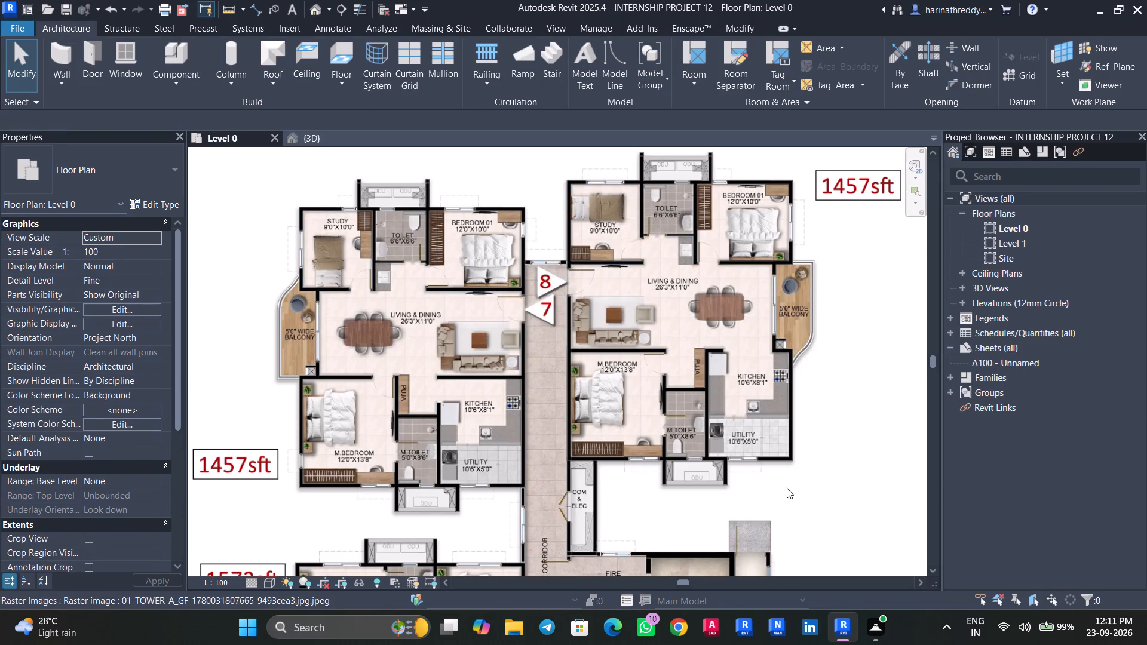
# Create a new material named COORIDOR FLOORING for the Finish 2 layer of the LOUGE AREA , COORIDOR floor type.
pyautogui.moveTo(852, 478); pyautogui.dragTo(851, 362, button='middle')
pyautogui.click(539, 392)
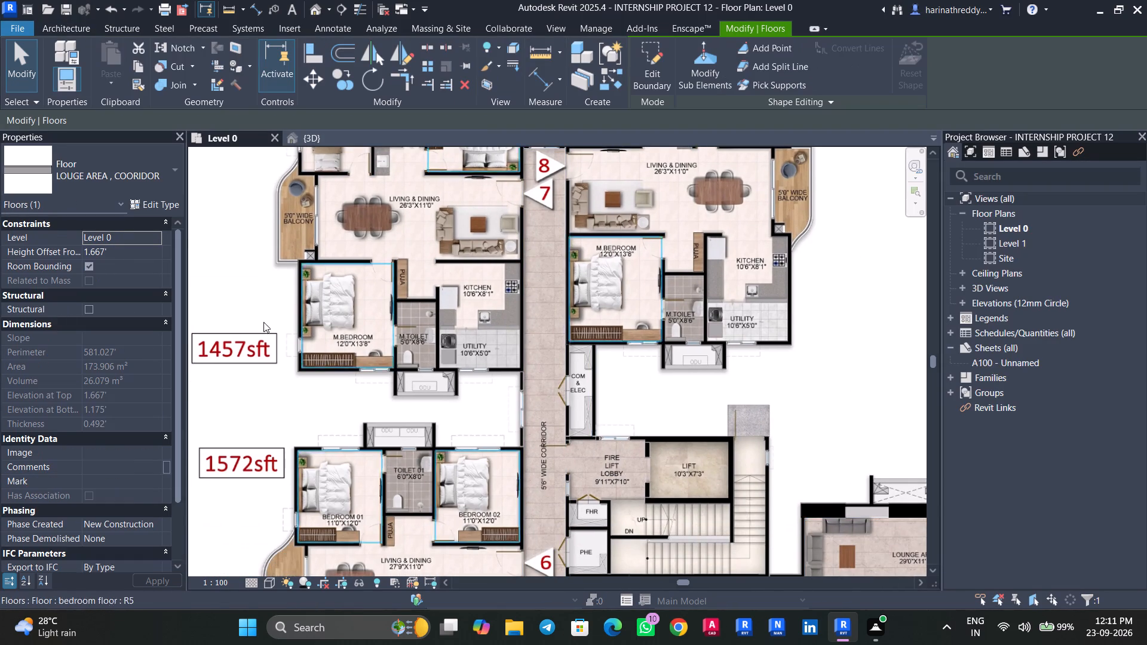
pyautogui.click(163, 207)
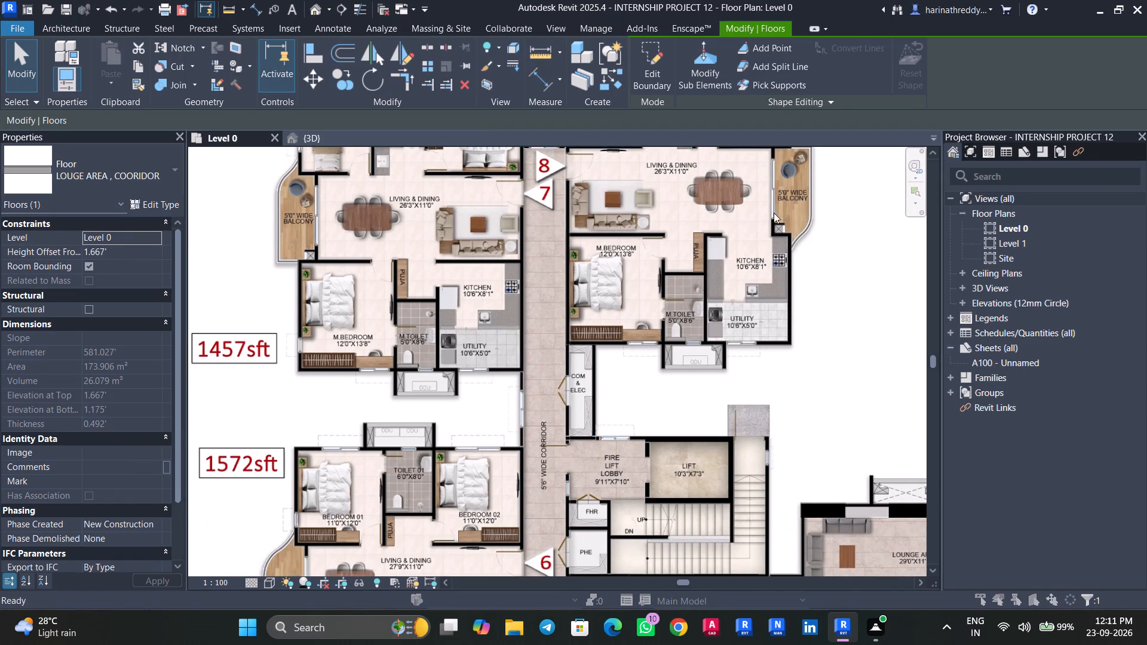
pyautogui.click(784, 239)
pyautogui.click(548, 234)
pyautogui.click(545, 230)
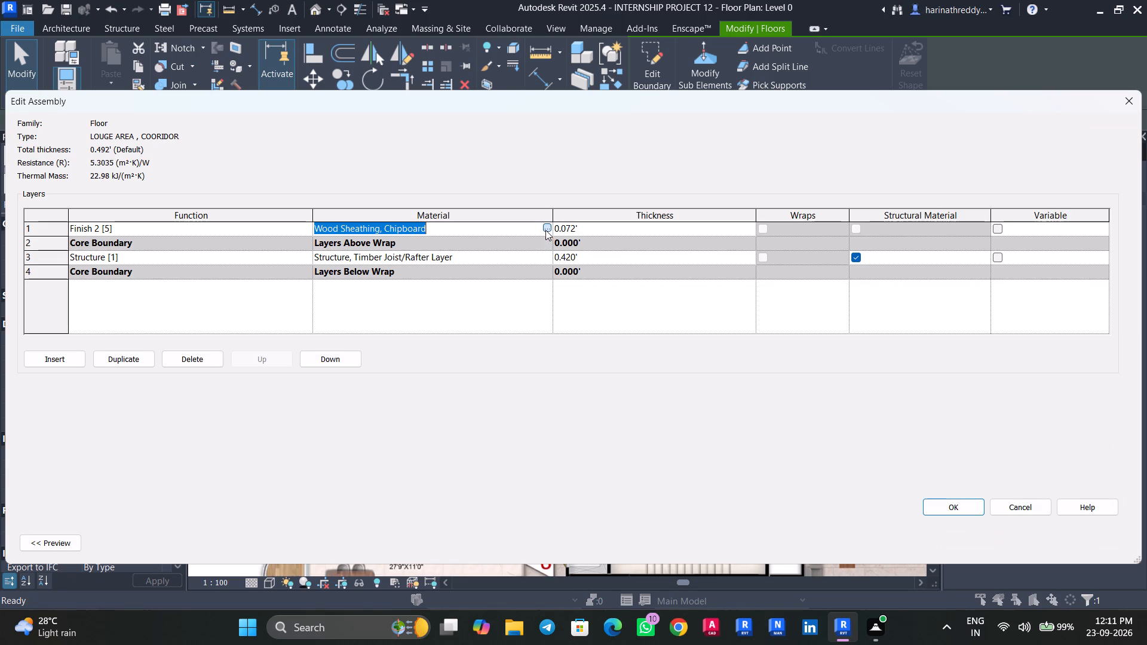
pyautogui.click(282, 464)
pyautogui.click(288, 487)
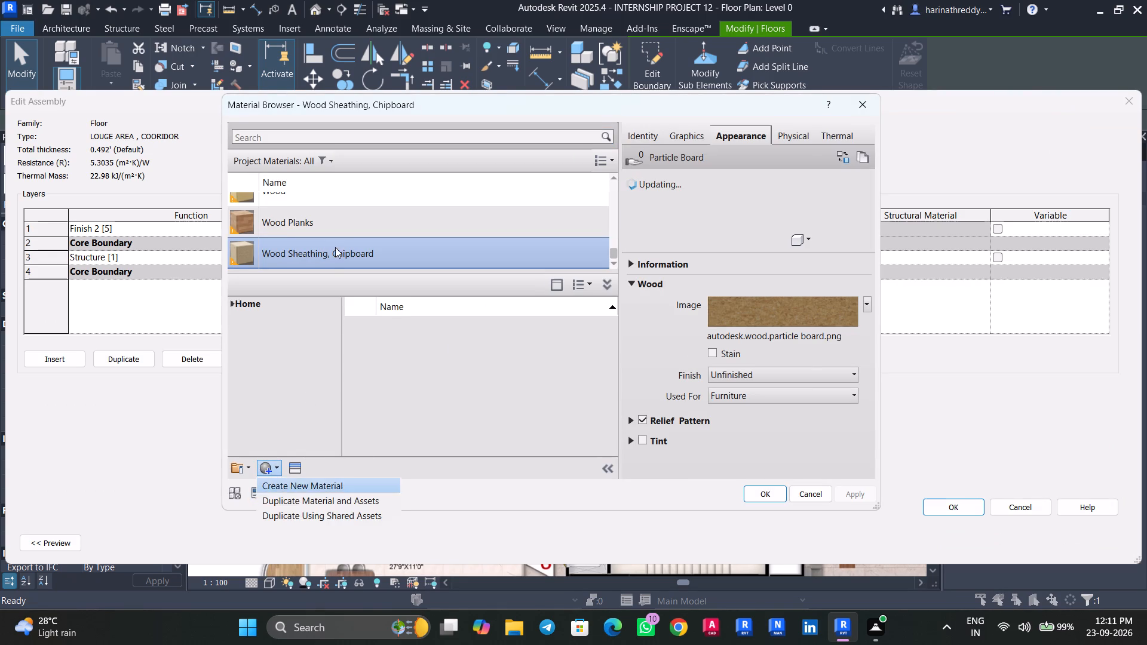
pyautogui.rightClick(340, 222)
pyautogui.click(373, 277)
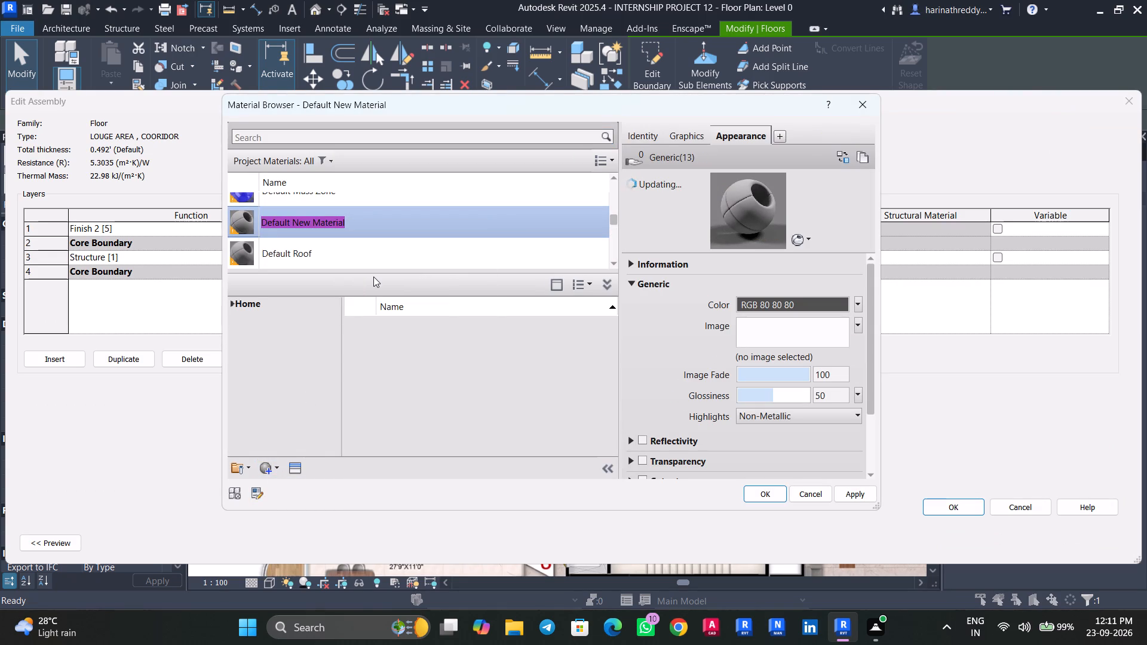
pyautogui.write('COORIDOR FLOORING')
# Load BALCONY.jpg as the COORIDOR FLOORING material's appearance image.
pyautogui.click(779, 334)
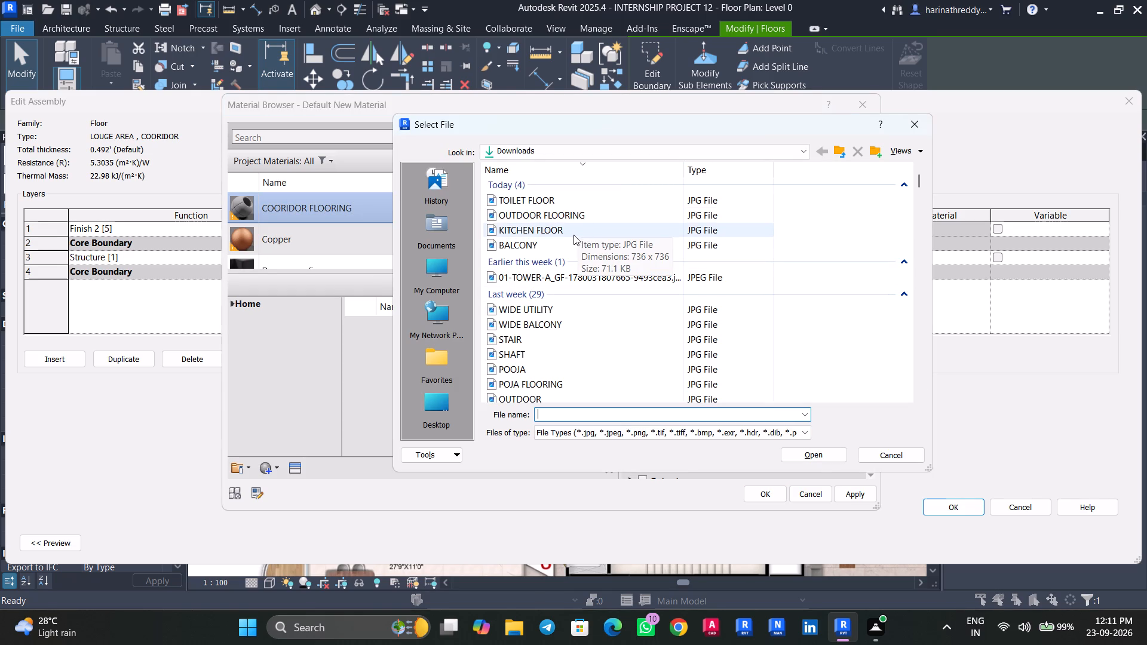
pyautogui.click(537, 249)
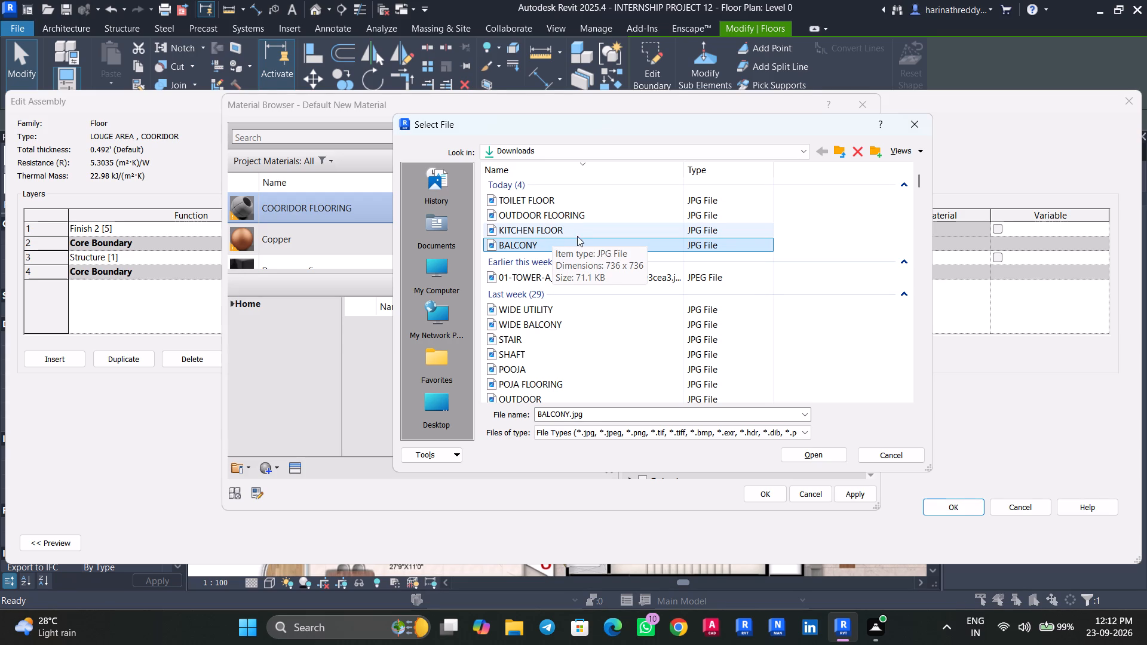
pyautogui.click(525, 245)
pyautogui.click(816, 456)
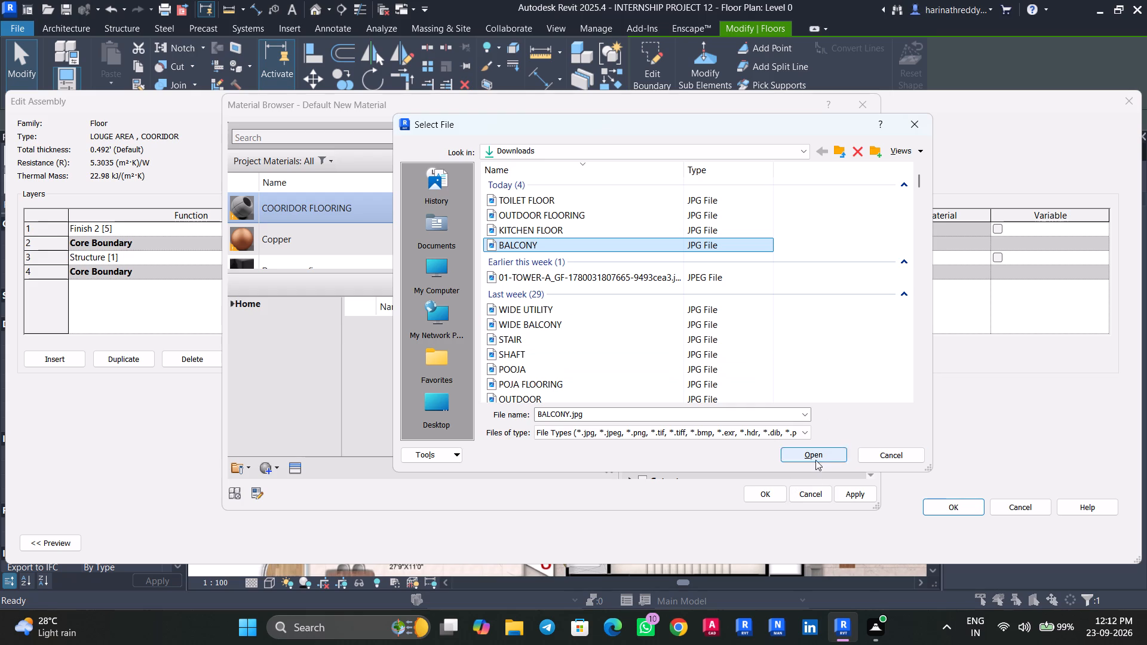
pyautogui.click(812, 456)
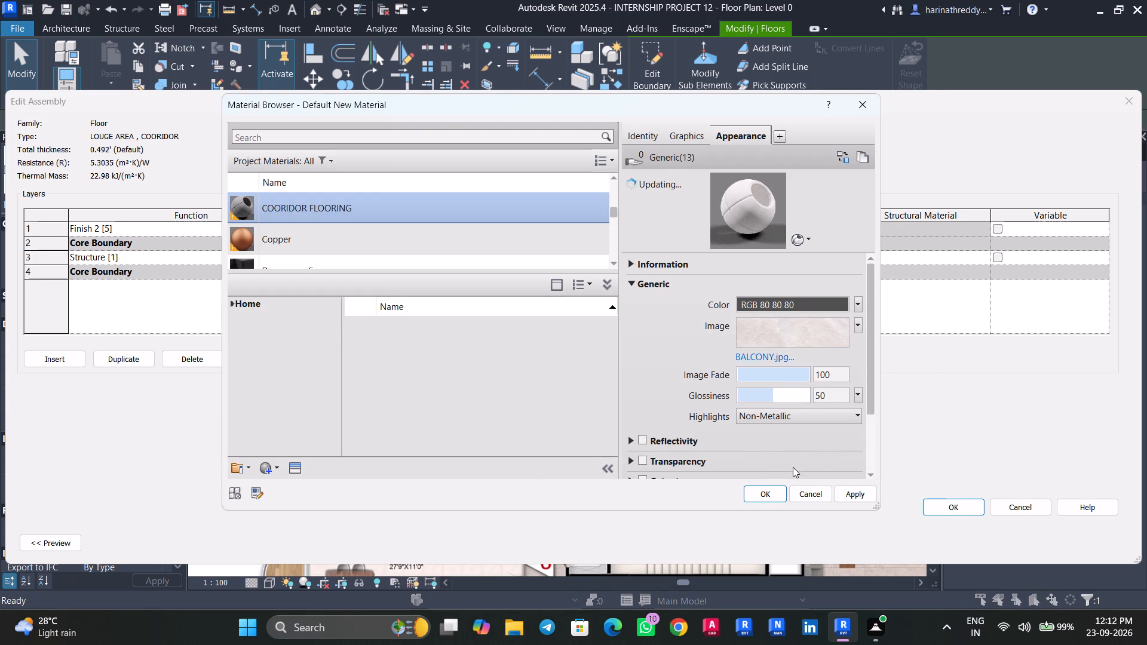
# Set the BALCONY.jpg texture's sample size to 3' and finish editing the texture.
pyautogui.click(809, 336)
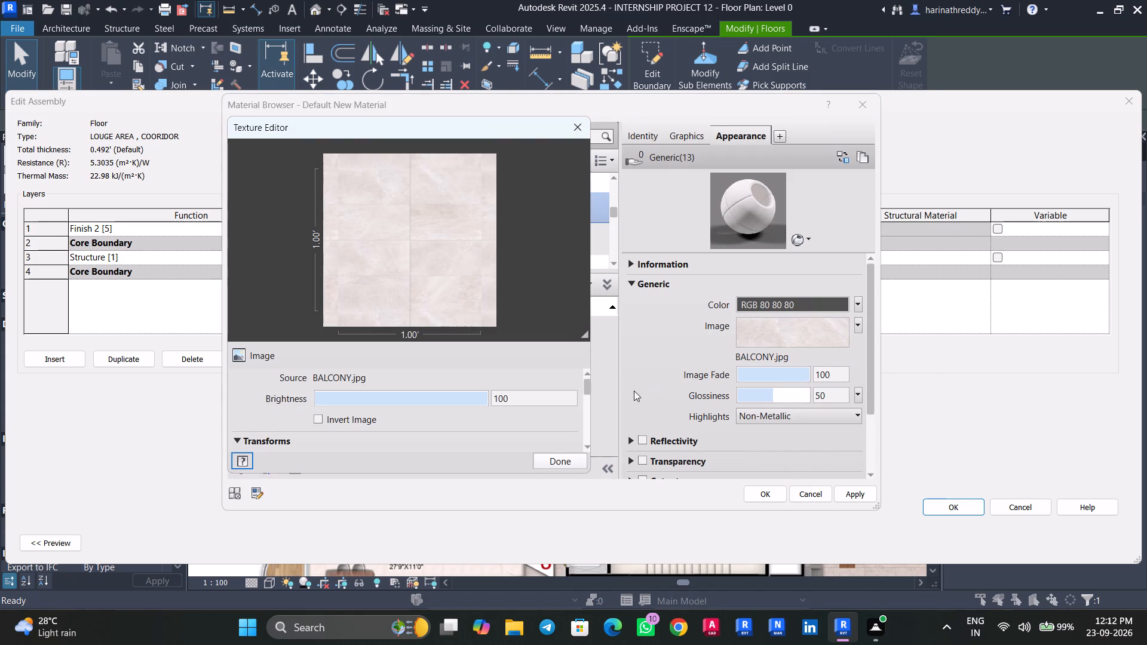
pyautogui.moveTo(591, 388); pyautogui.dragTo(624, 408)
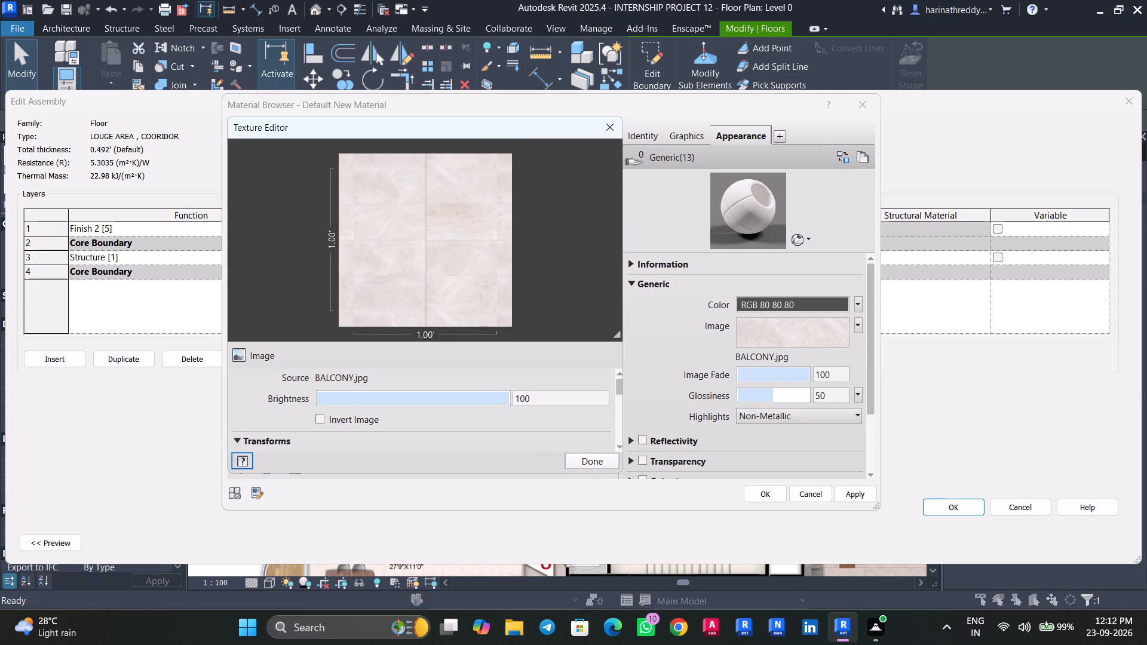
pyautogui.moveTo(621, 386); pyautogui.dragTo(627, 437)
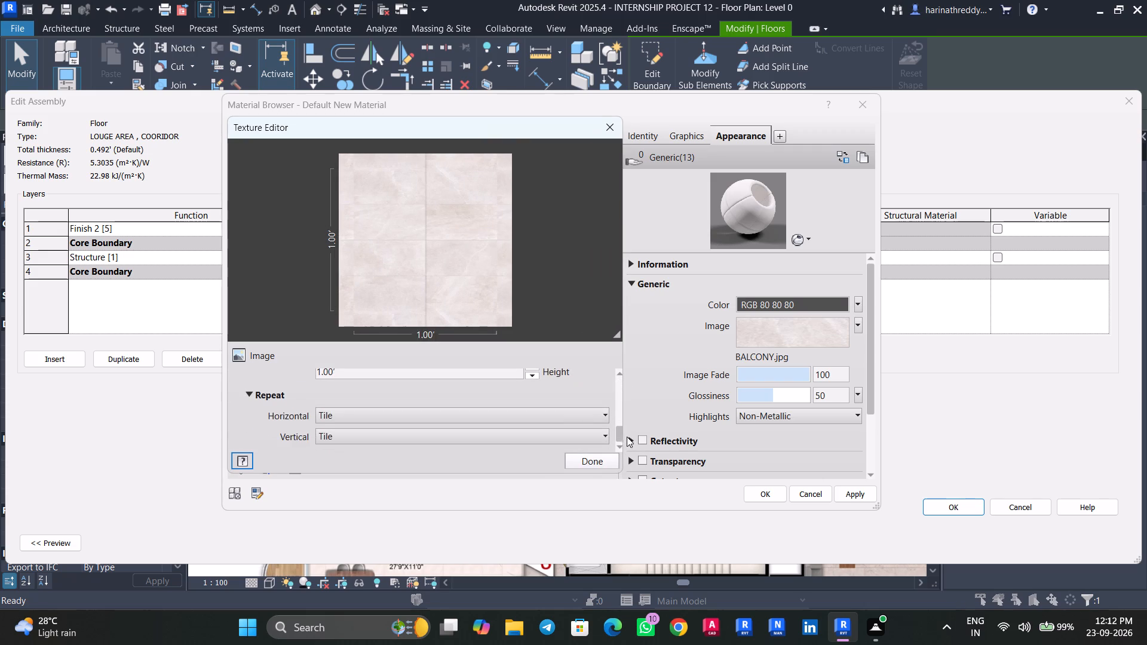
pyautogui.moveTo(627, 437); pyautogui.dragTo(628, 447)
pyautogui.scroll(3, 602, 380)
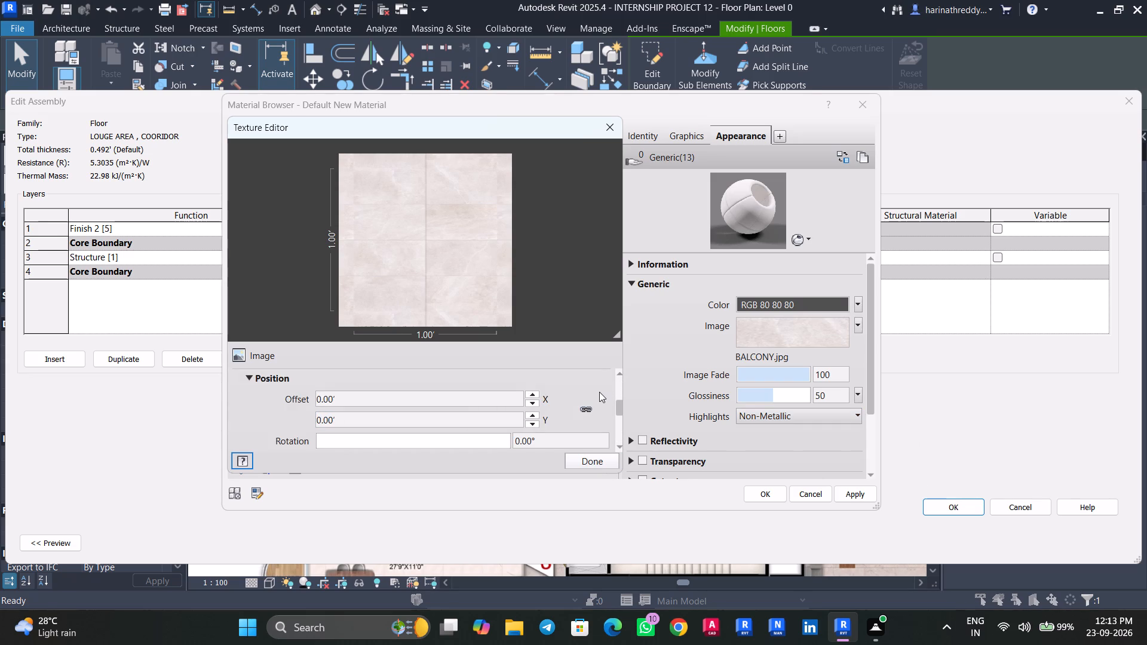
pyautogui.scroll(-2, 599, 392)
pyautogui.click(470, 396)
pyautogui.write("3'")
pyautogui.press('Return')
pyautogui.click(577, 460)
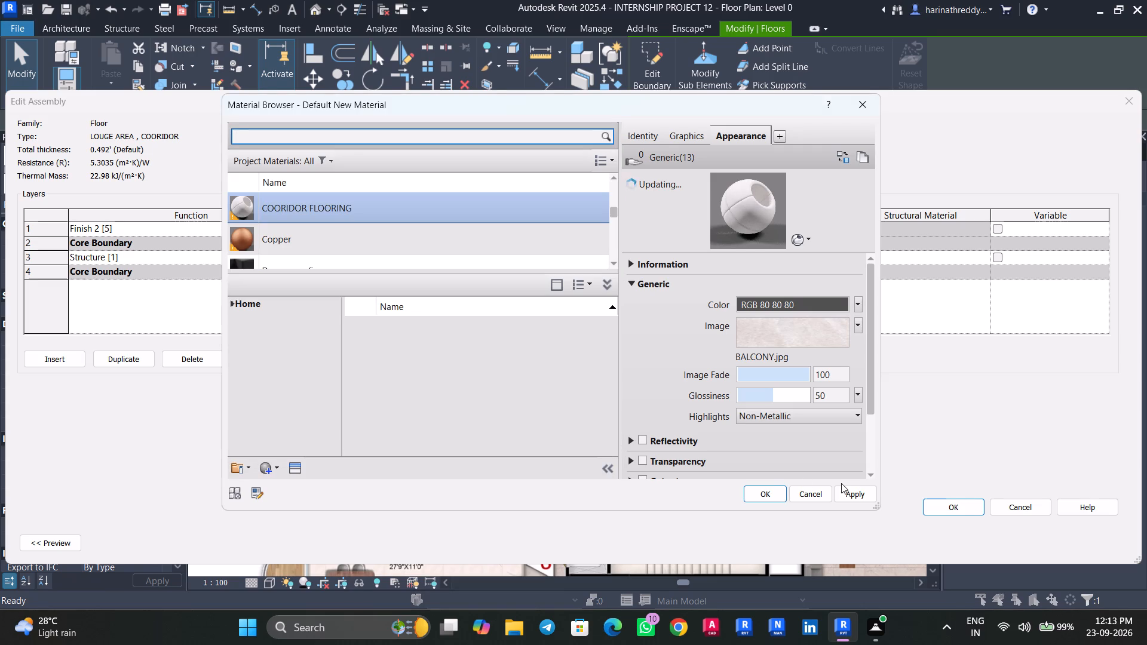
# Assign COORIDOR FLOORING to the LOUGE AREA , COORIDOR type's Finish 2 layer and finish editing the type.
pyautogui.click(841, 484)
pyautogui.click(843, 489)
pyautogui.click(762, 495)
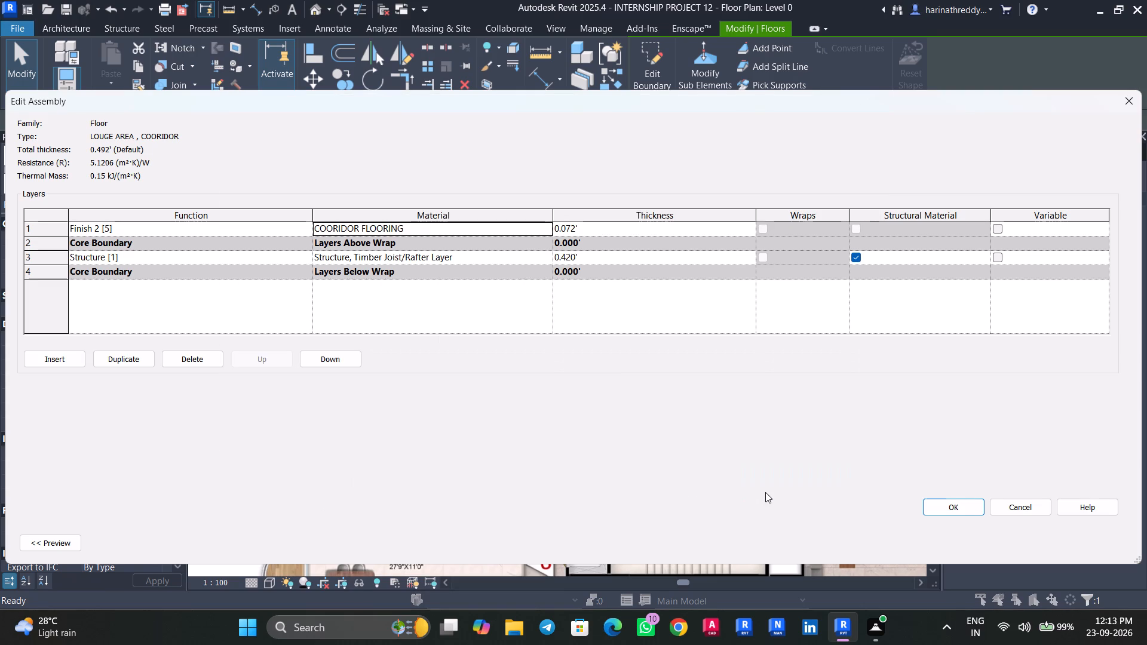
pyautogui.click(976, 512)
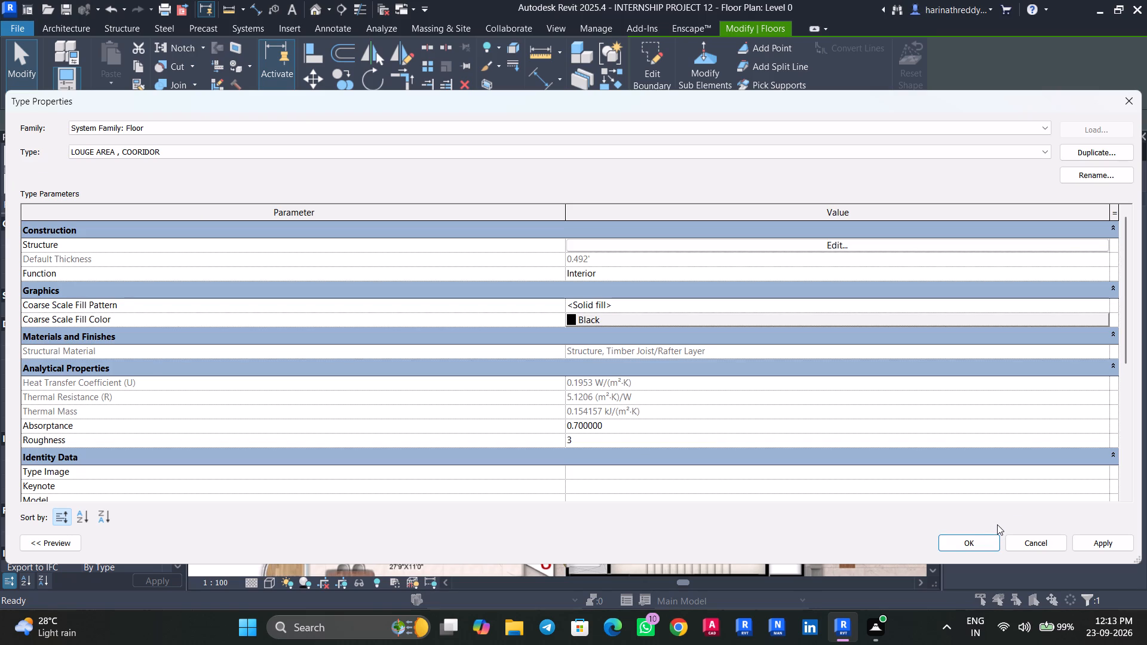
pyautogui.click(1079, 540)
pyautogui.click(982, 546)
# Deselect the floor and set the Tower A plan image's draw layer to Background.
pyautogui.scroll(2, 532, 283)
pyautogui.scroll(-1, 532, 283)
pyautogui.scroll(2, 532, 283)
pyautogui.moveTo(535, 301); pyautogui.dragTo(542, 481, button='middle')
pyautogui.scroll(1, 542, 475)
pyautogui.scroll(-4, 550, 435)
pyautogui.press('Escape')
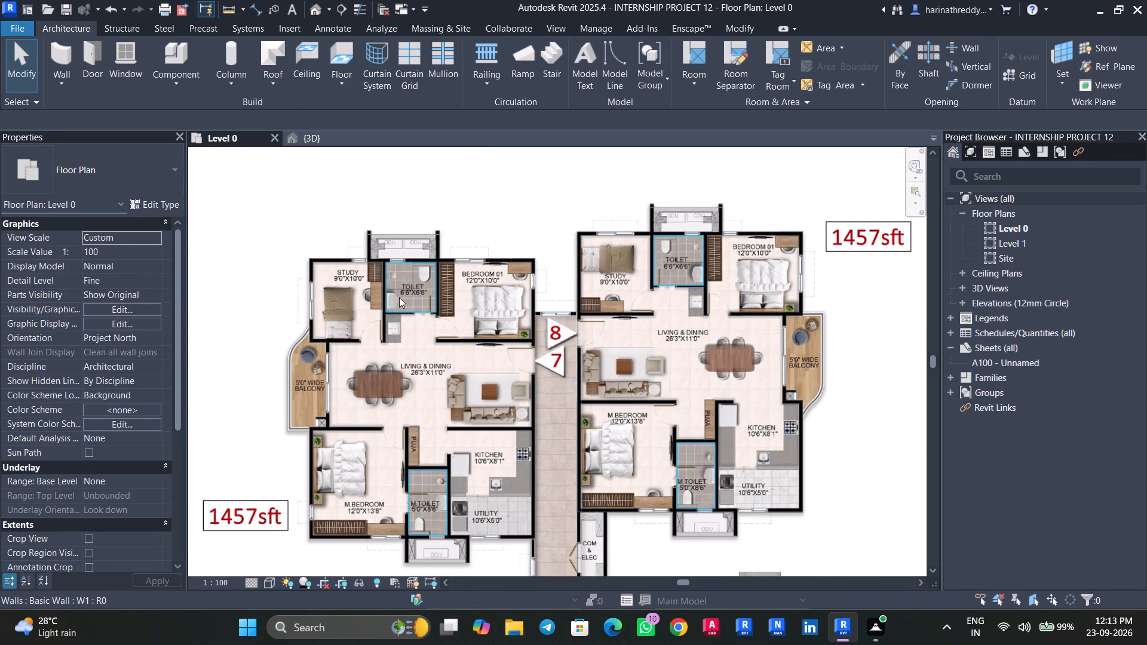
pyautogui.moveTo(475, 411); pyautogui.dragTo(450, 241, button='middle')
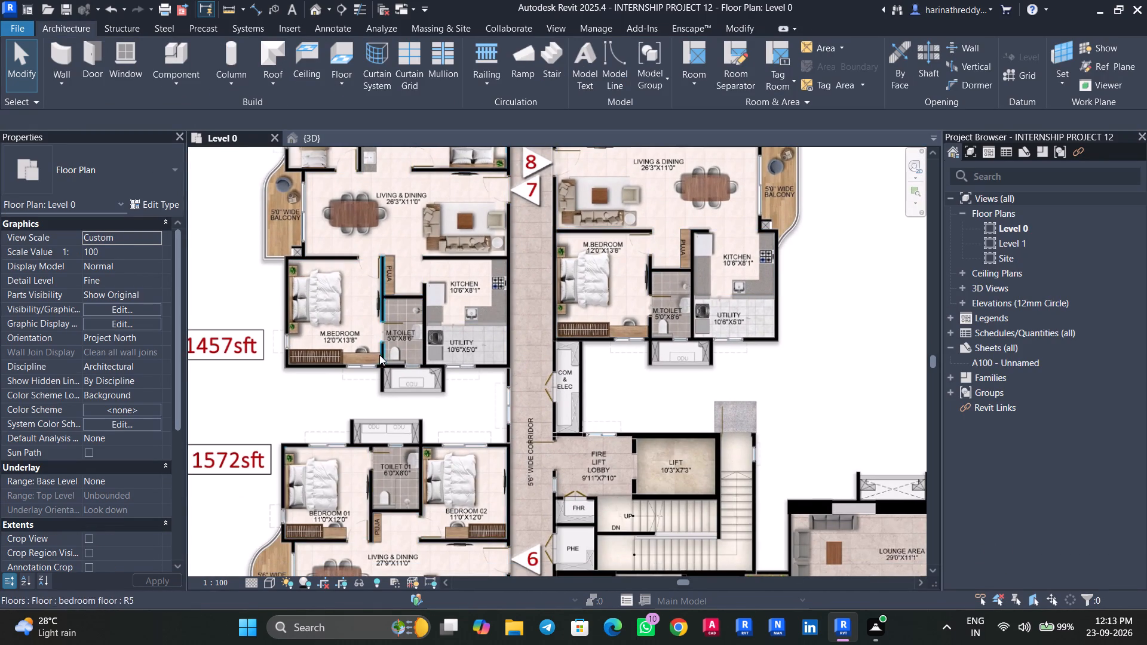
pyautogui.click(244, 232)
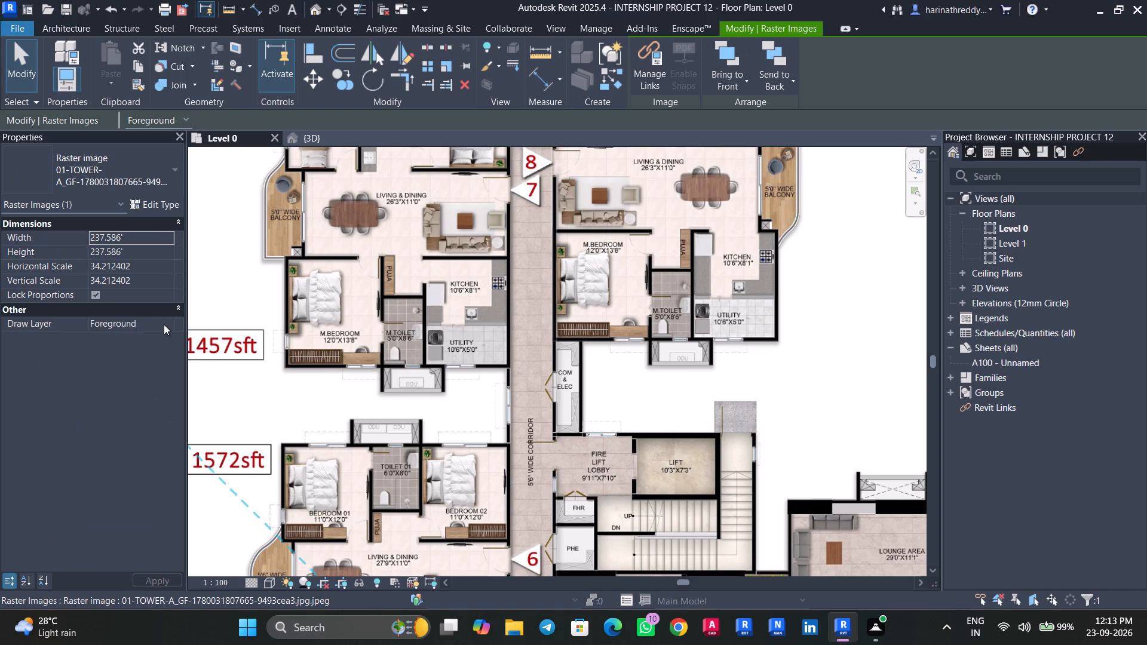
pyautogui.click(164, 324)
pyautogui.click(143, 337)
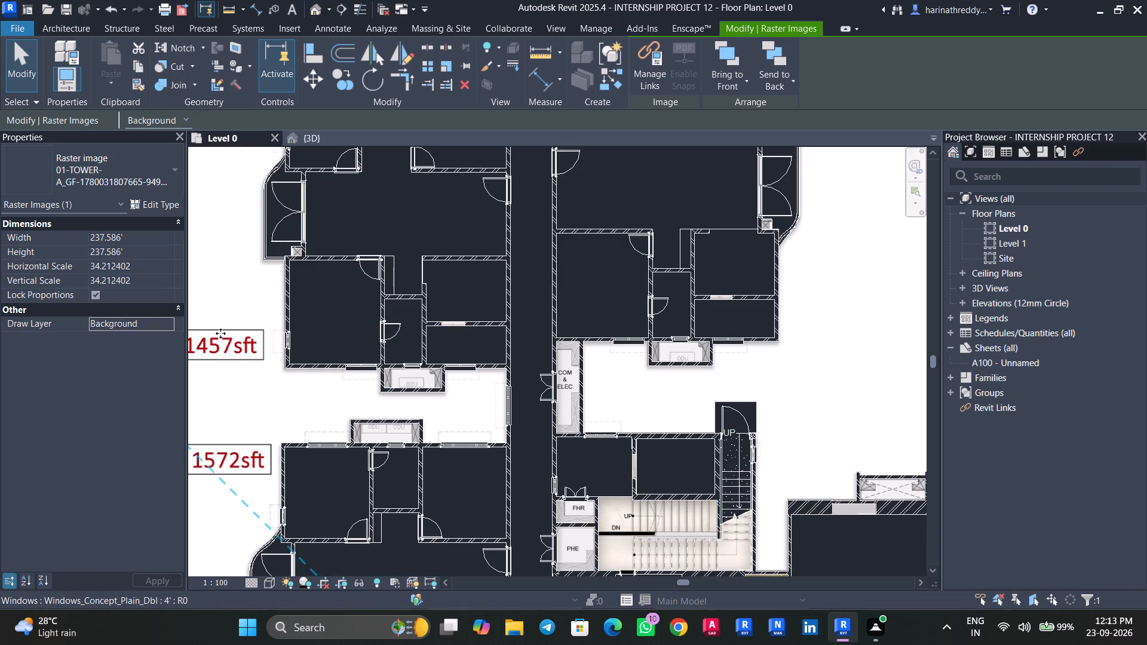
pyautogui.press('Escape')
# Display the Level 0 floor plan in the Realistic visual style at Fine detail level.
pyautogui.click(265, 585)
pyautogui.click(269, 571)
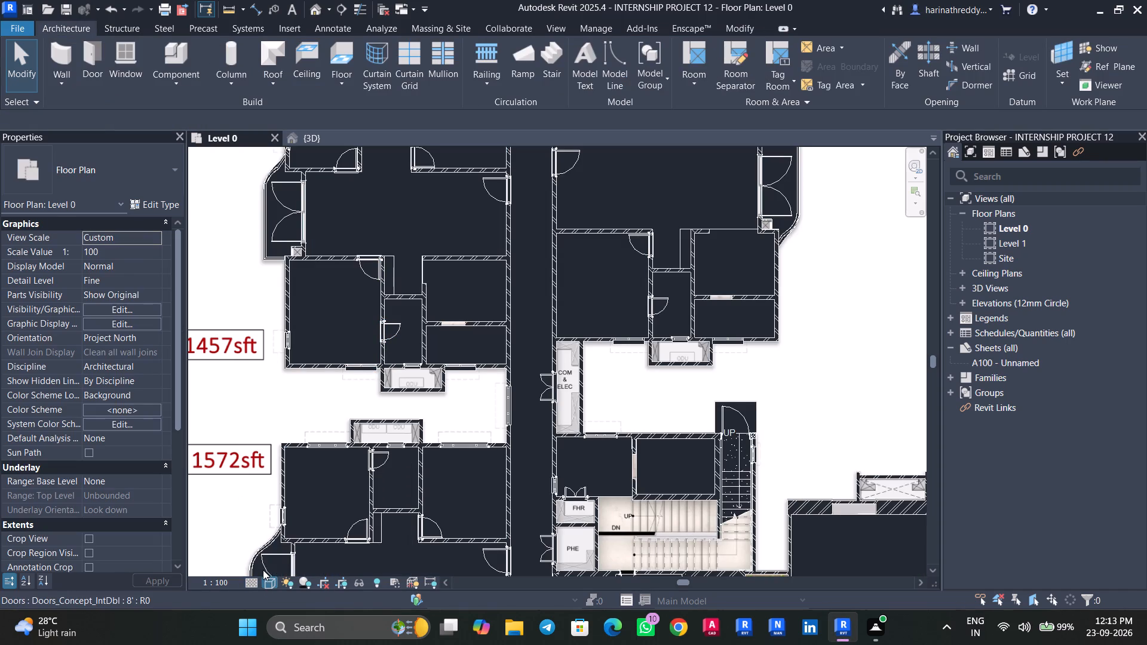
pyautogui.click(246, 583)
pyautogui.click(254, 572)
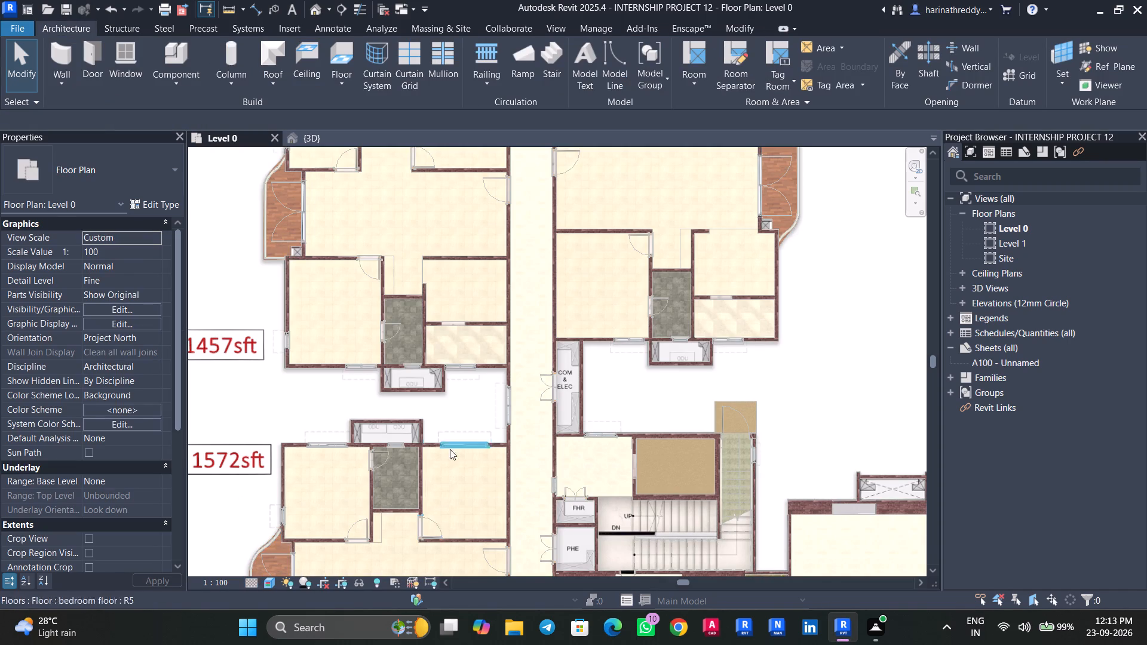
# Examine the textured floor finishes in the apartments, toilets, corridor and lobby across the Level 0 plan.
pyautogui.scroll(3, 417, 423)
pyautogui.moveTo(451, 382); pyautogui.dragTo(439, 524, button='middle')
pyautogui.scroll(1, 440, 526)
pyautogui.scroll(5, 380, 417)
pyautogui.scroll(-2, 376, 494)
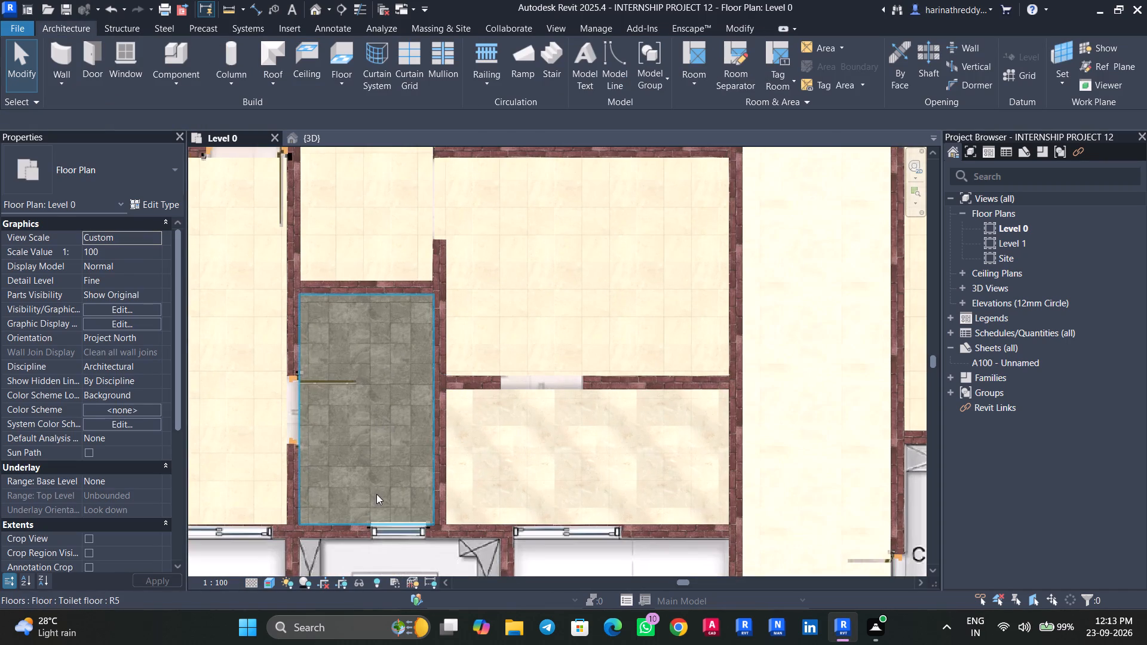
pyautogui.scroll(-7, 376, 494)
pyautogui.scroll(5, 518, 429)
pyautogui.scroll(-7, 501, 349)
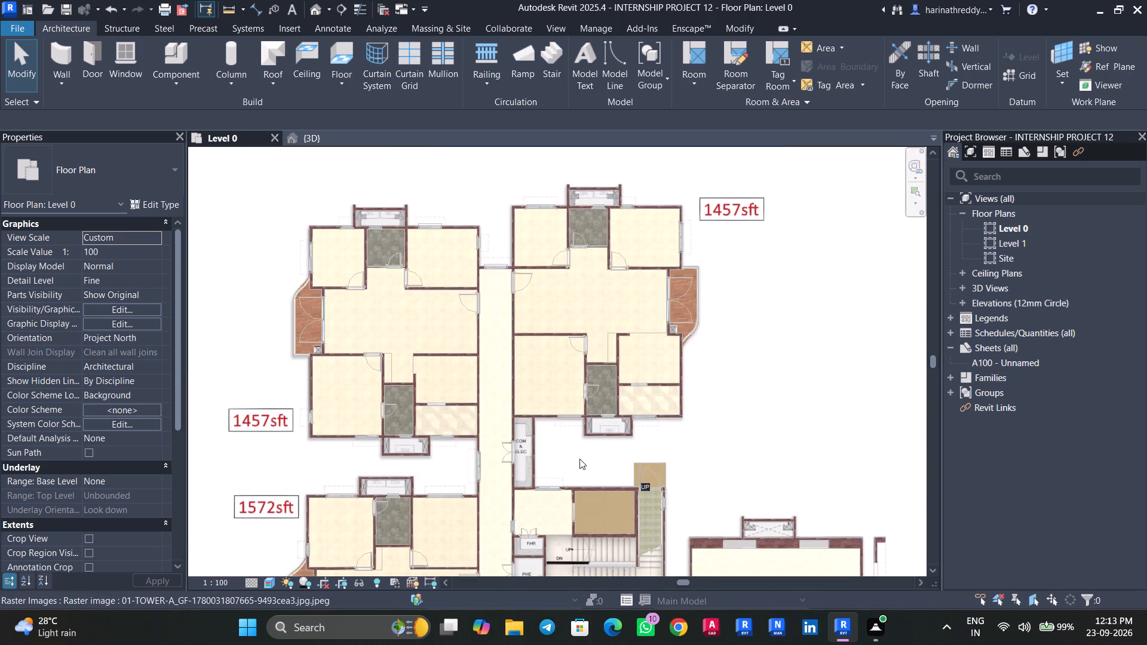
pyautogui.moveTo(579, 459); pyautogui.dragTo(576, 242, button='middle')
pyautogui.scroll(5, 516, 440)
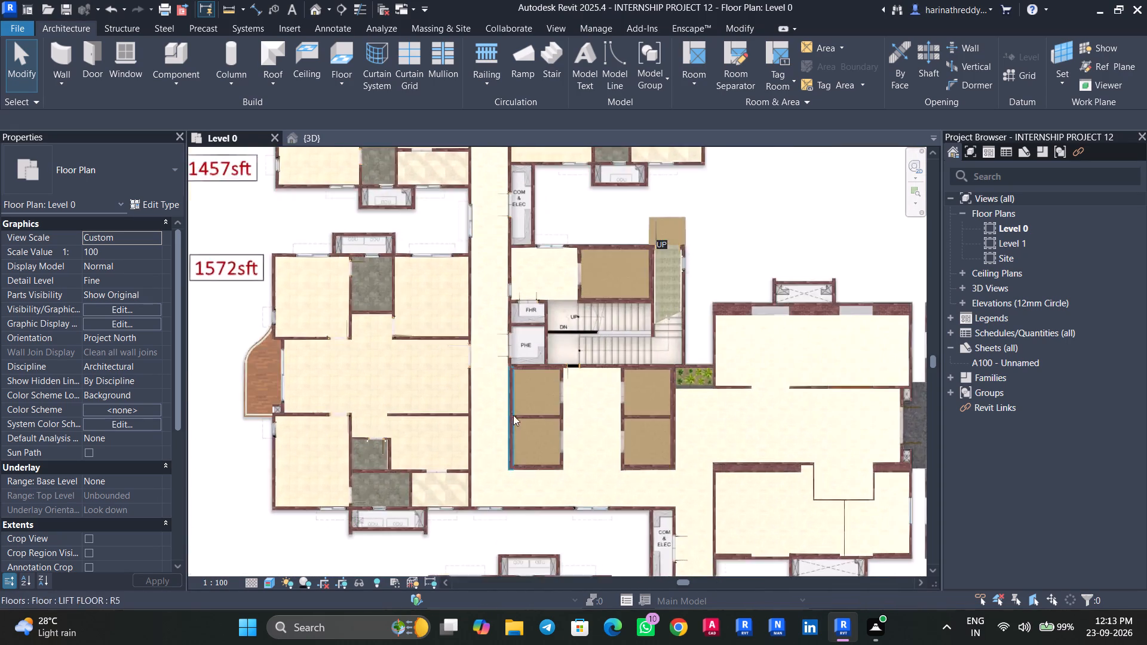
pyautogui.scroll(-3, 609, 372)
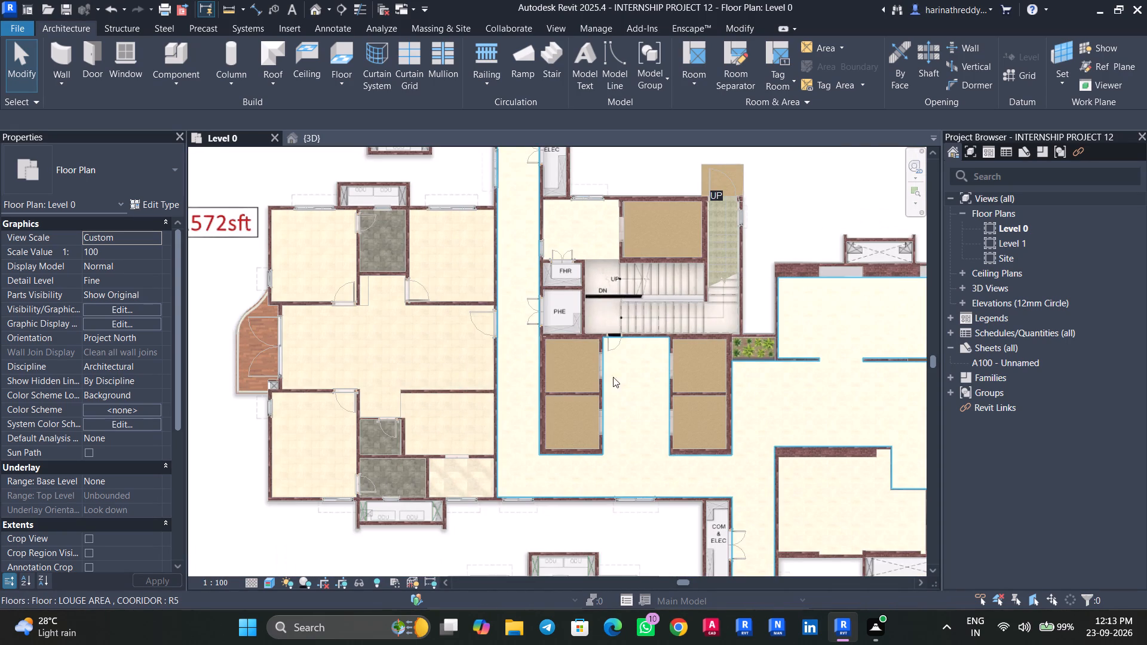
pyautogui.scroll(9, 582, 308)
pyautogui.scroll(-7, 614, 323)
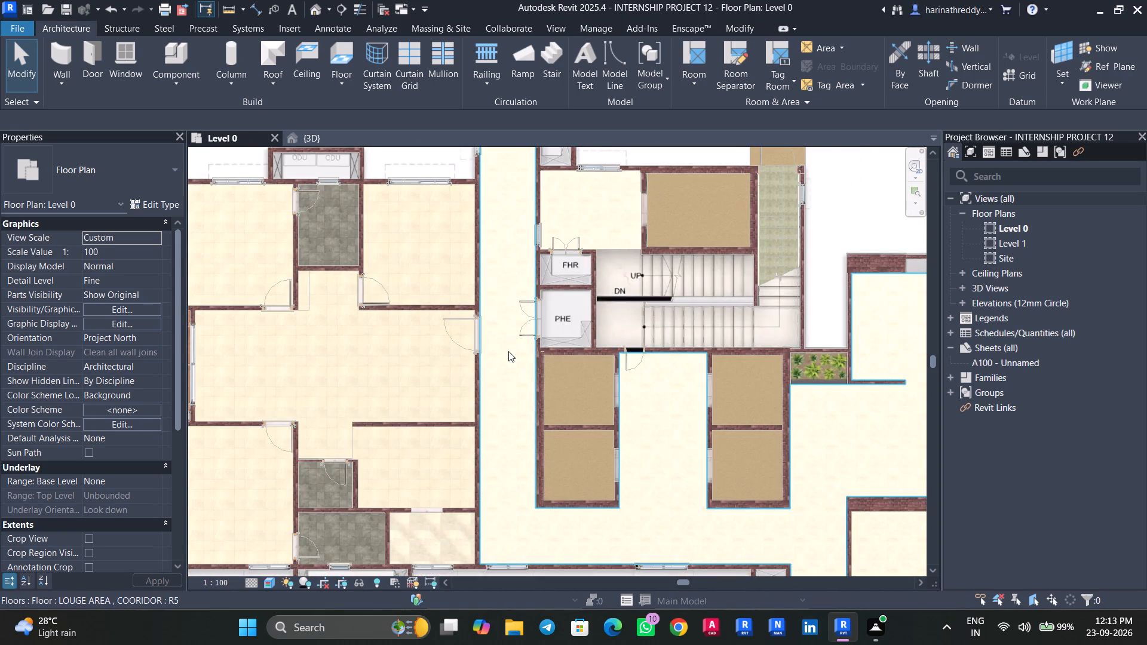
pyautogui.scroll(-7, 443, 373)
pyautogui.moveTo(293, 487); pyautogui.dragTo(316, 364, button='middle')
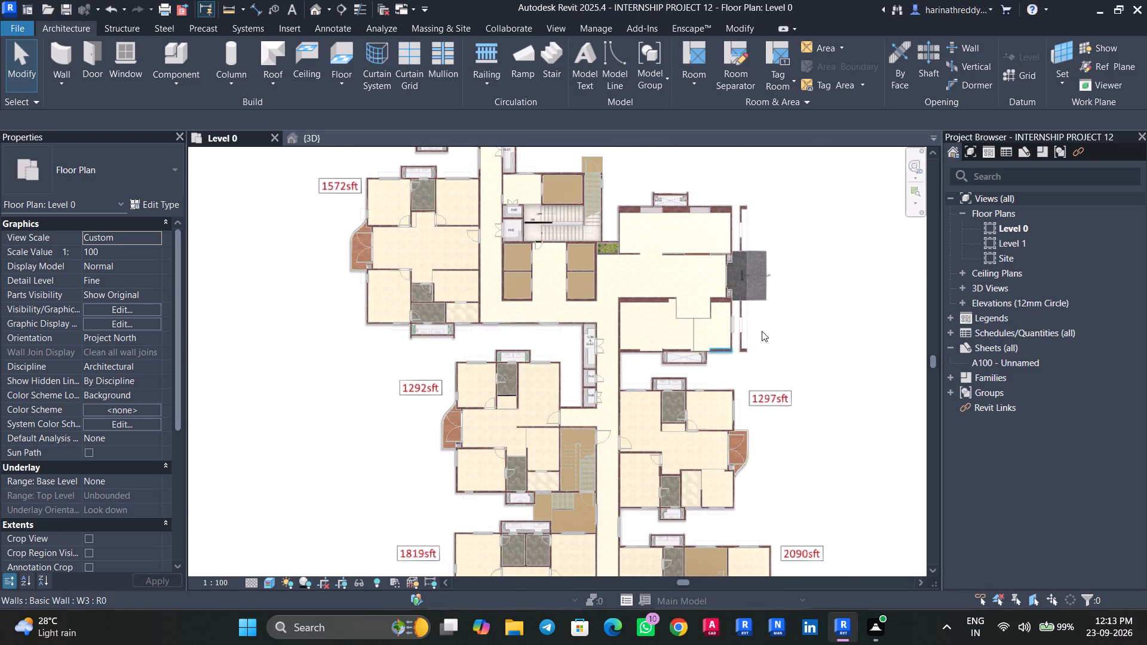
# Set the Tower A plan image's draw layer back to Foreground.
pyautogui.scroll(8, 744, 318)
pyautogui.click(809, 361)
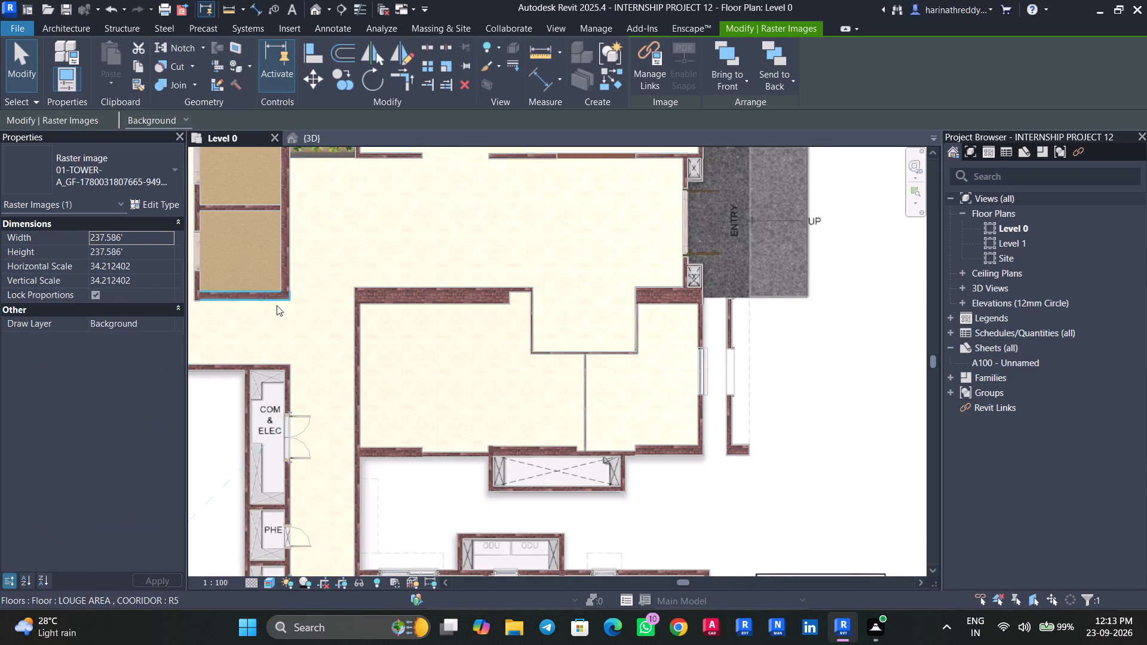
pyautogui.click(170, 324)
pyautogui.click(141, 347)
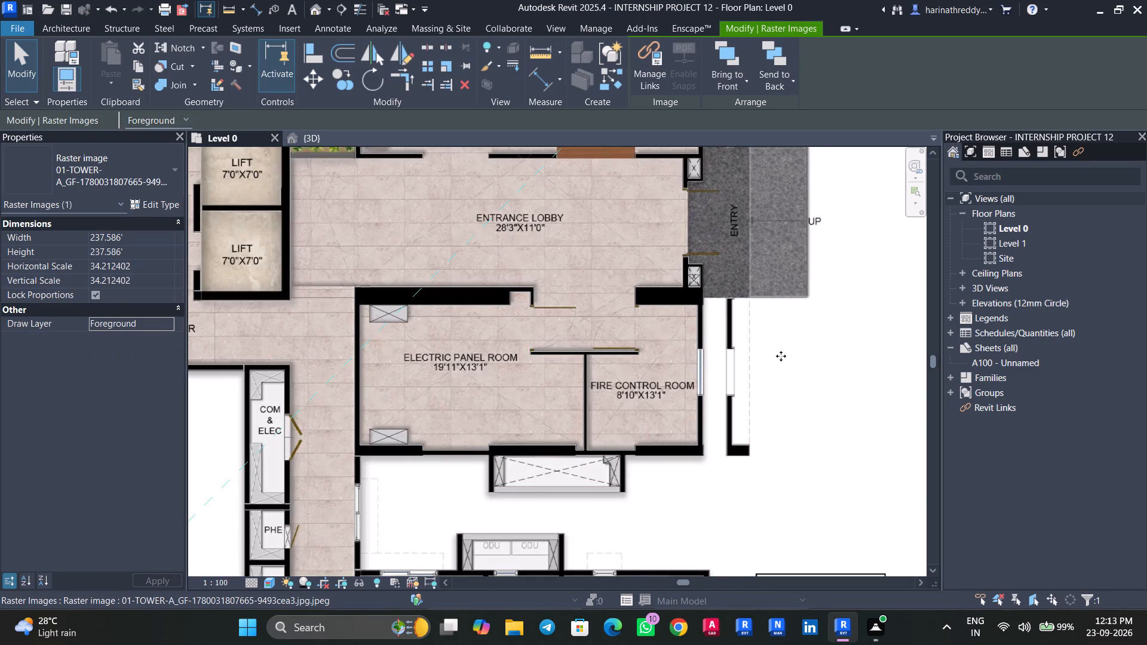
# Create a new material named OUTDOOR FLOORING for the Finish 2 layer of the OUTDOOR floor type.
pyautogui.scroll(-5, 781, 356)
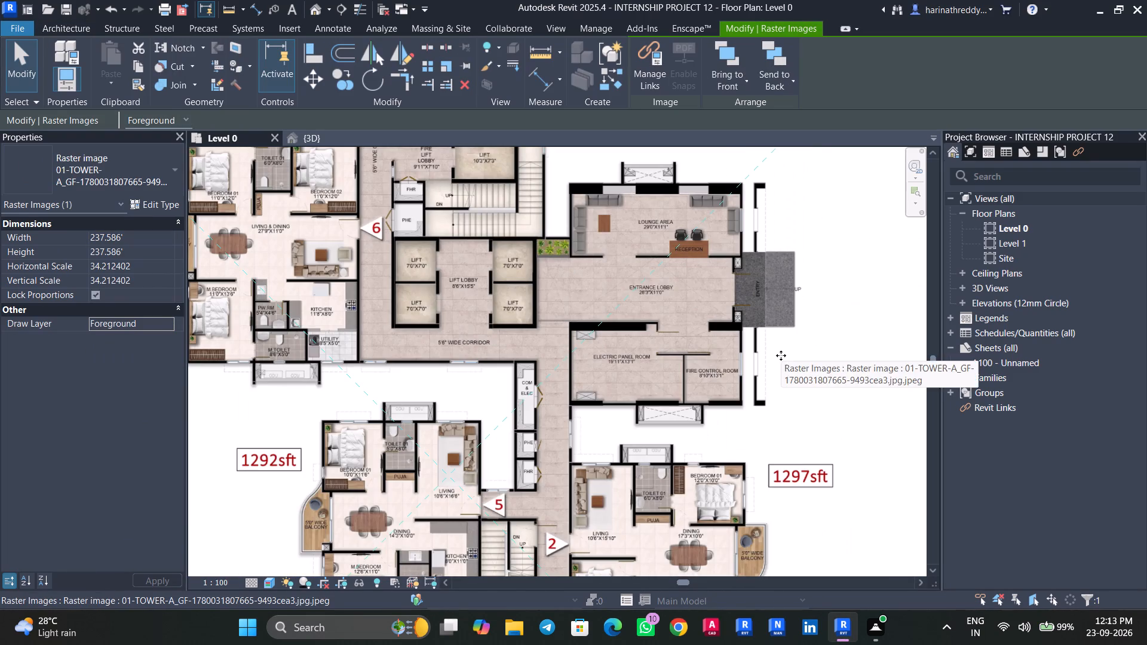
pyautogui.moveTo(779, 361); pyautogui.dragTo(780, 234, button='middle')
pyautogui.scroll(-1, 780, 360)
pyautogui.scroll(4, 504, 489)
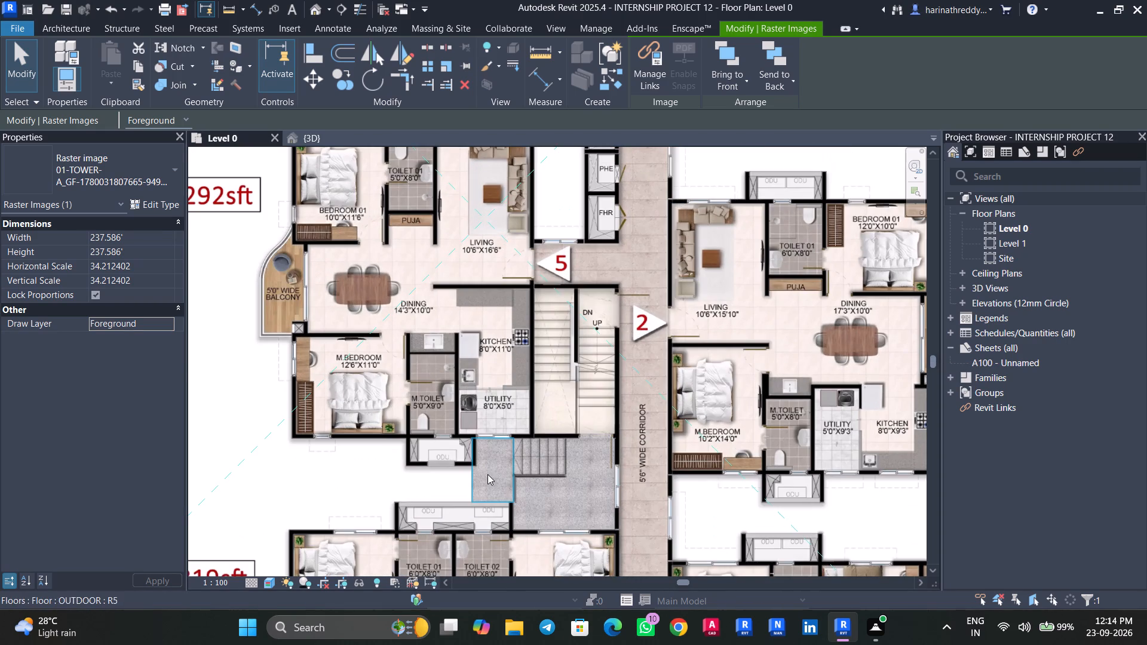
pyautogui.click(487, 474)
pyautogui.click(176, 201)
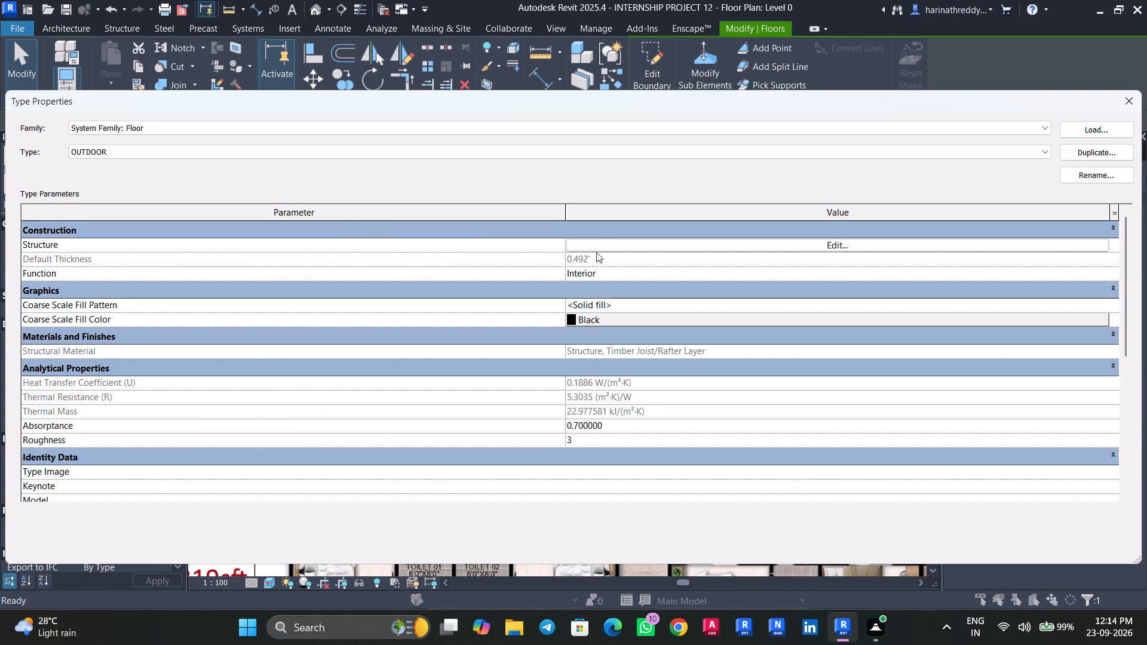
pyautogui.click(596, 243)
pyautogui.click(545, 231)
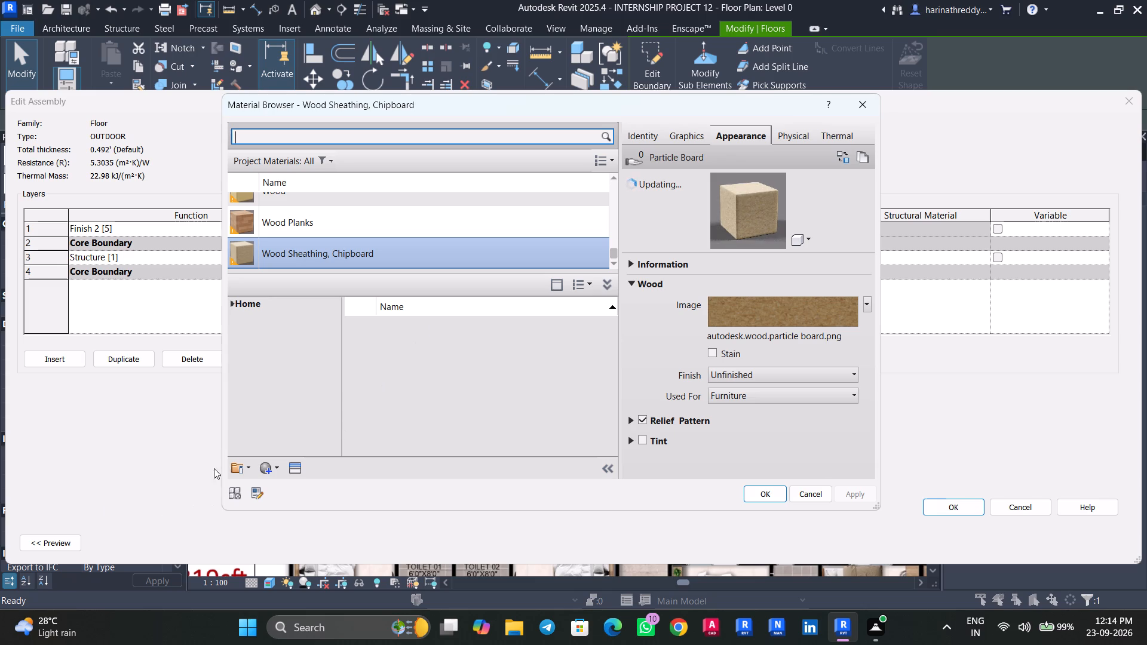
pyautogui.click(278, 463)
pyautogui.click(283, 481)
pyautogui.rightClick(290, 225)
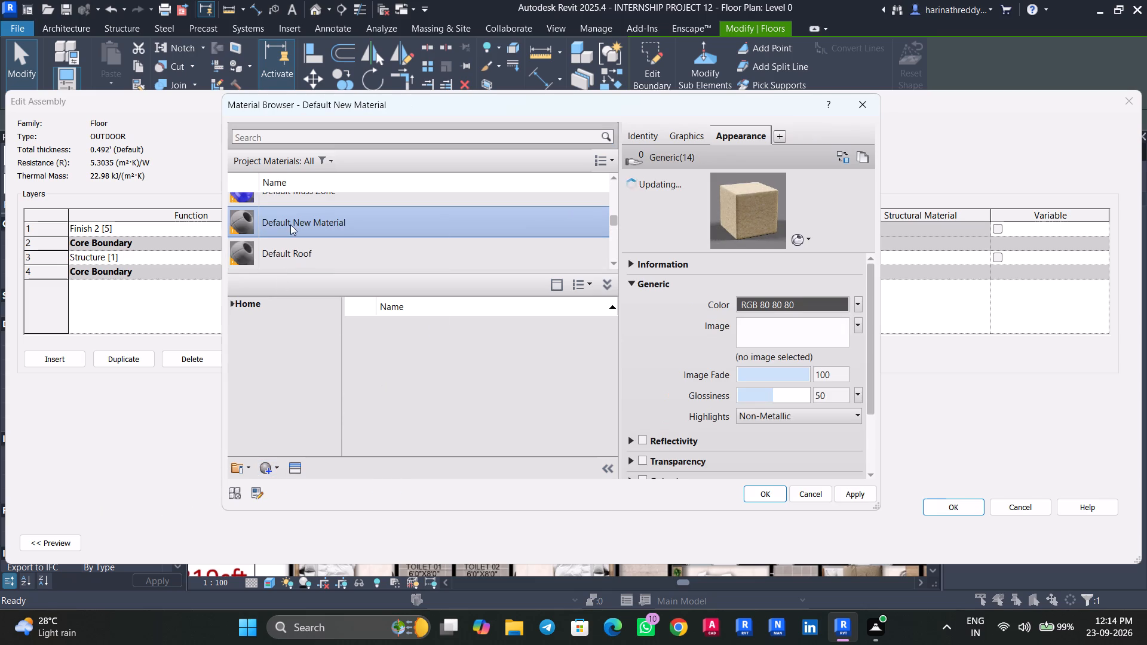
pyautogui.click(330, 284)
pyautogui.write('OUTDOOR FLOORING')
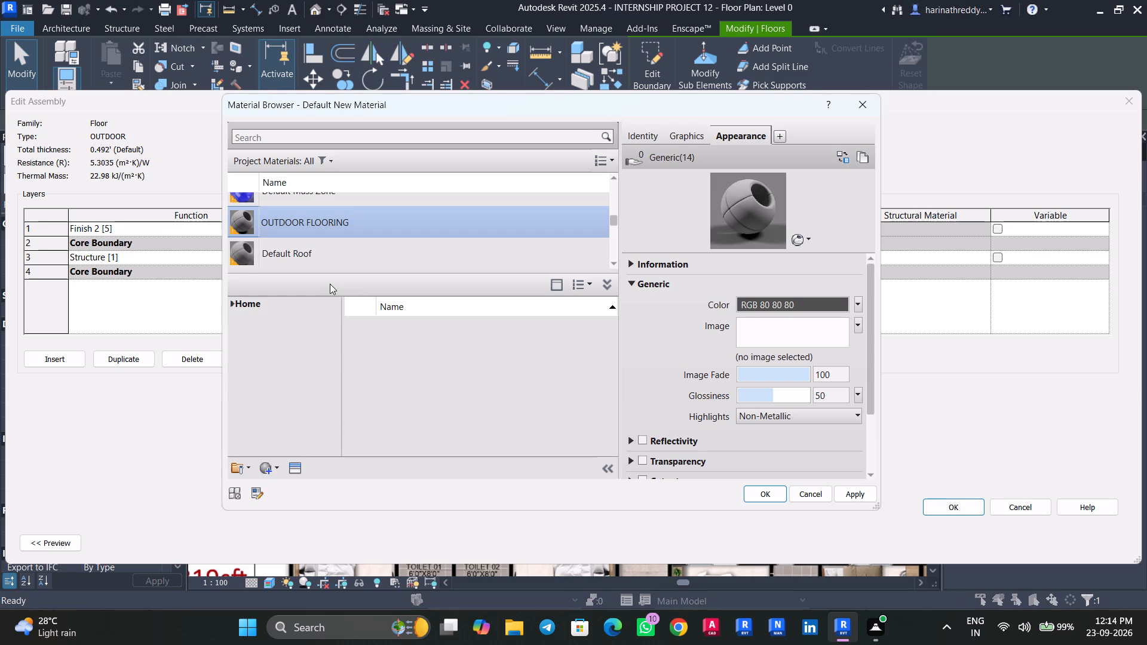
# Assign the OUTDOOR FLOORING.jpg image as the appearance texture of the OUTDOOR FLOORING material.
pyautogui.click(768, 349)
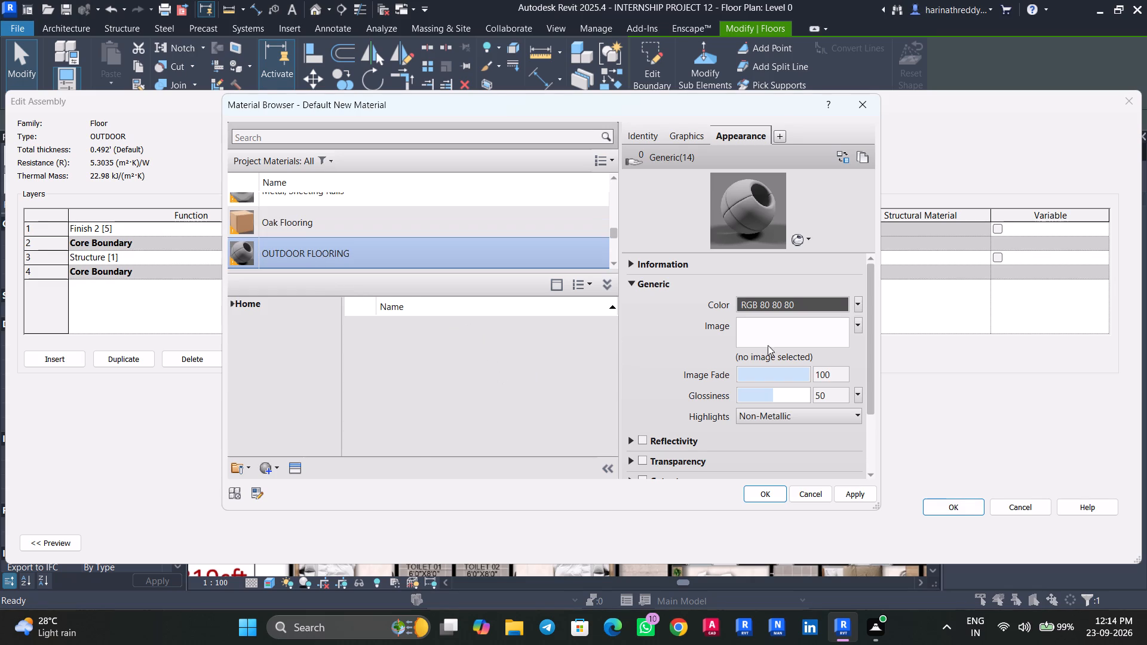
pyautogui.click(768, 338)
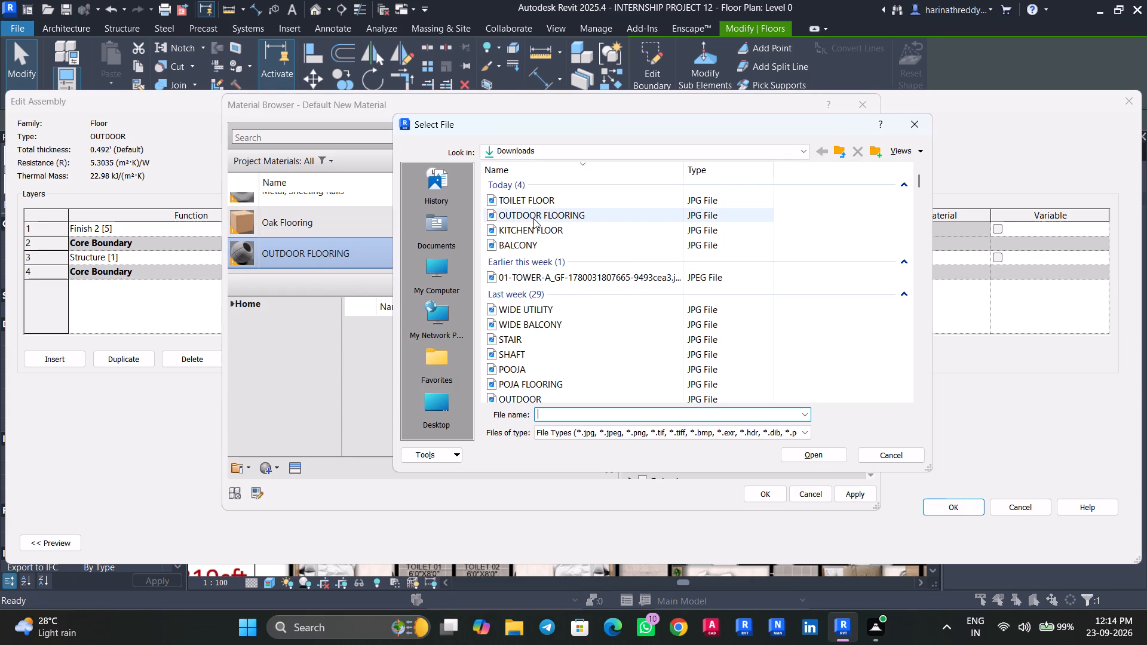
pyautogui.click(533, 219)
pyautogui.click(796, 451)
# Set the outdoor flooring texture's sample size to 3' by 3' and apply the material to the OUTDOOR floor type.
pyautogui.click(824, 328)
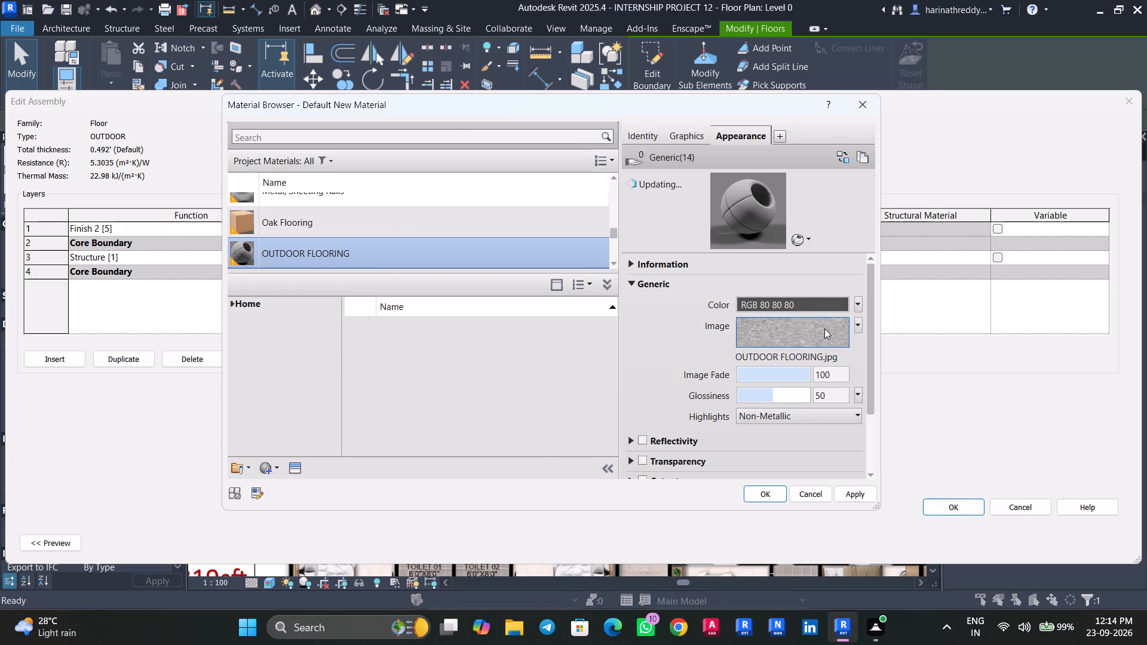
pyautogui.moveTo(620, 388); pyautogui.dragTo(615, 411)
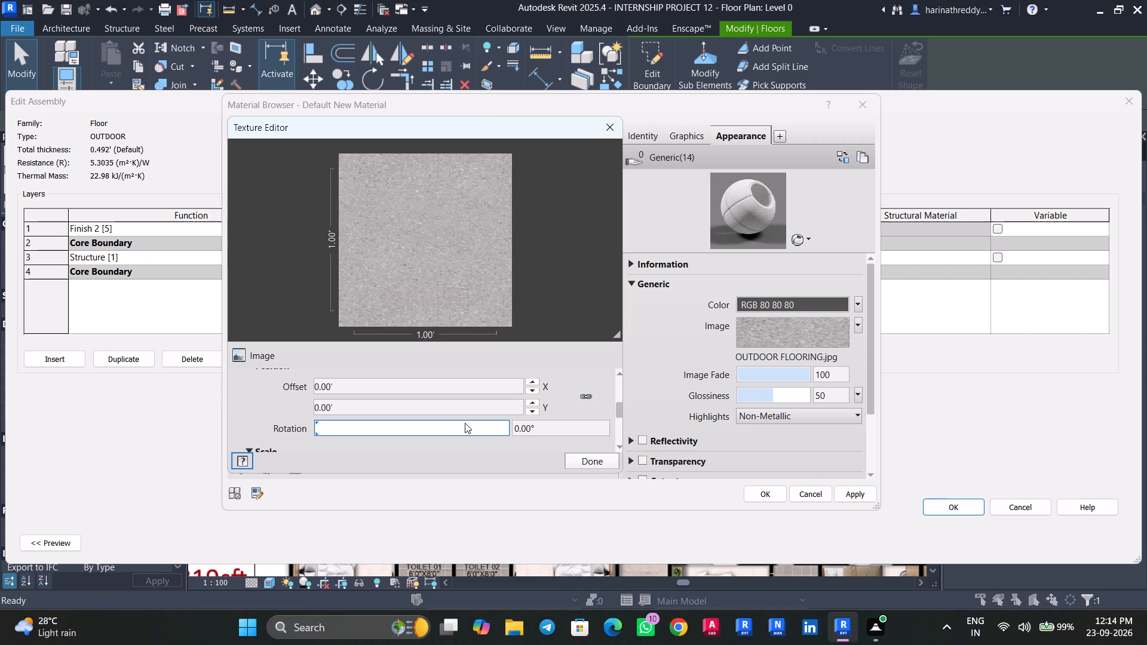
pyautogui.moveTo(620, 410); pyautogui.dragTo(618, 423)
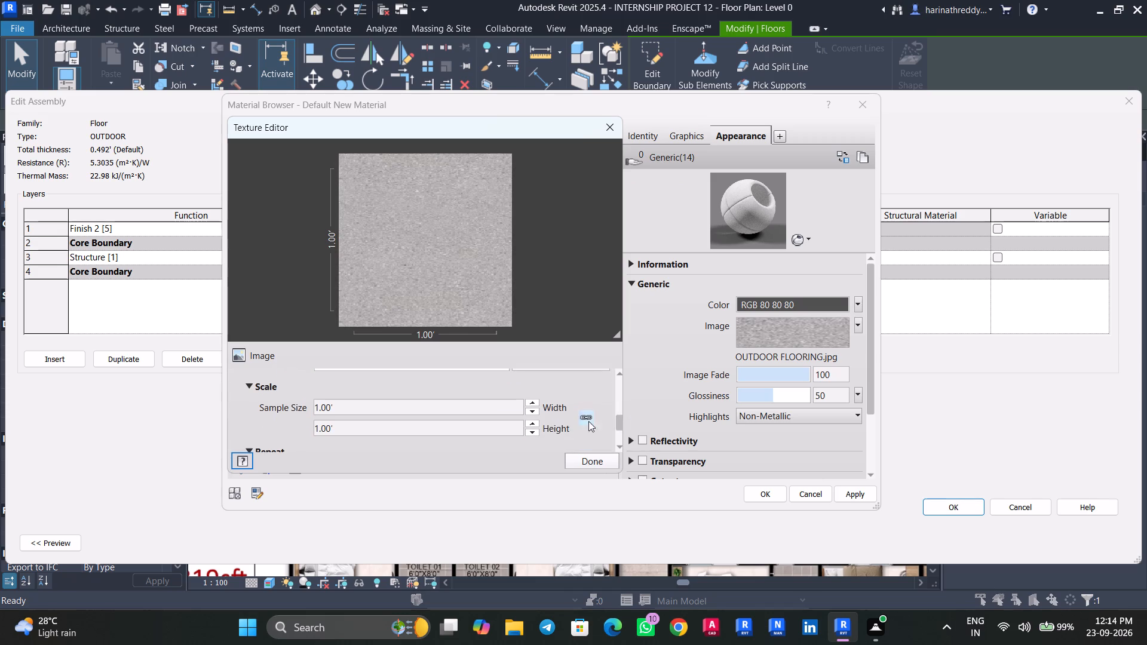
pyautogui.click(488, 402)
pyautogui.write("3'")
pyautogui.press('Return')
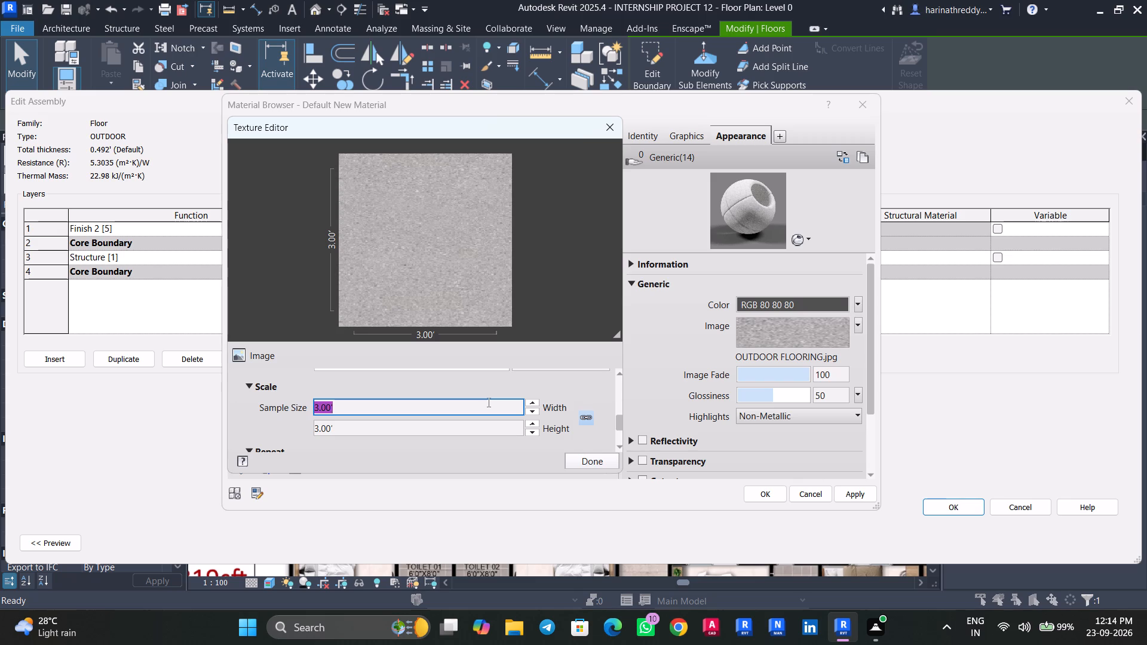
pyautogui.click(601, 464)
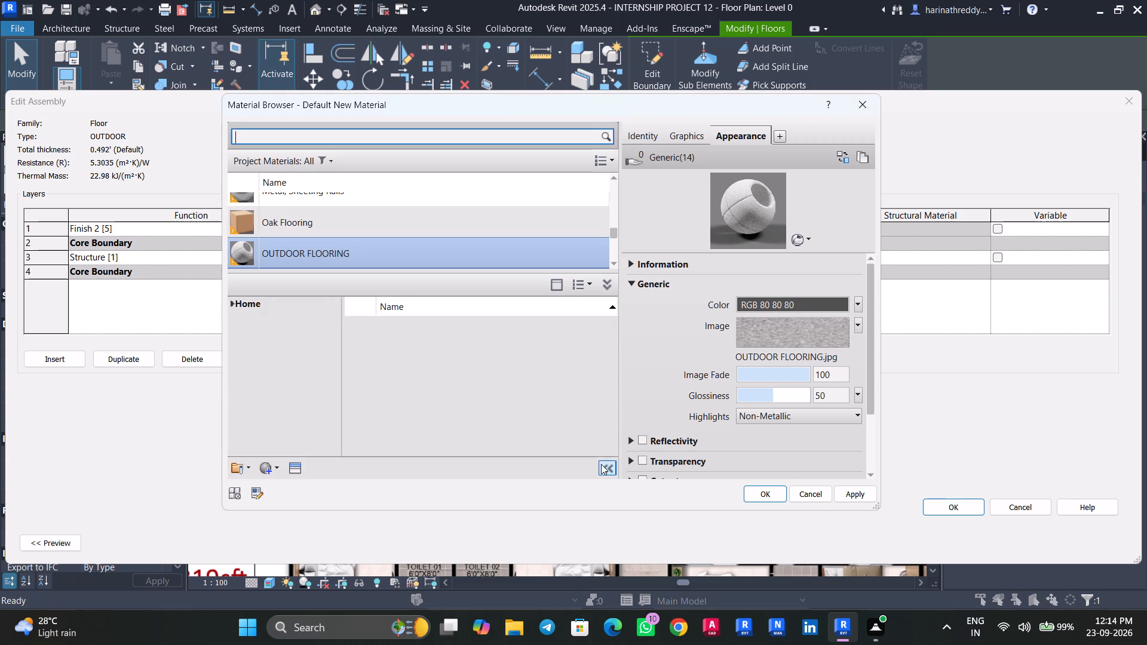
pyautogui.click(841, 492)
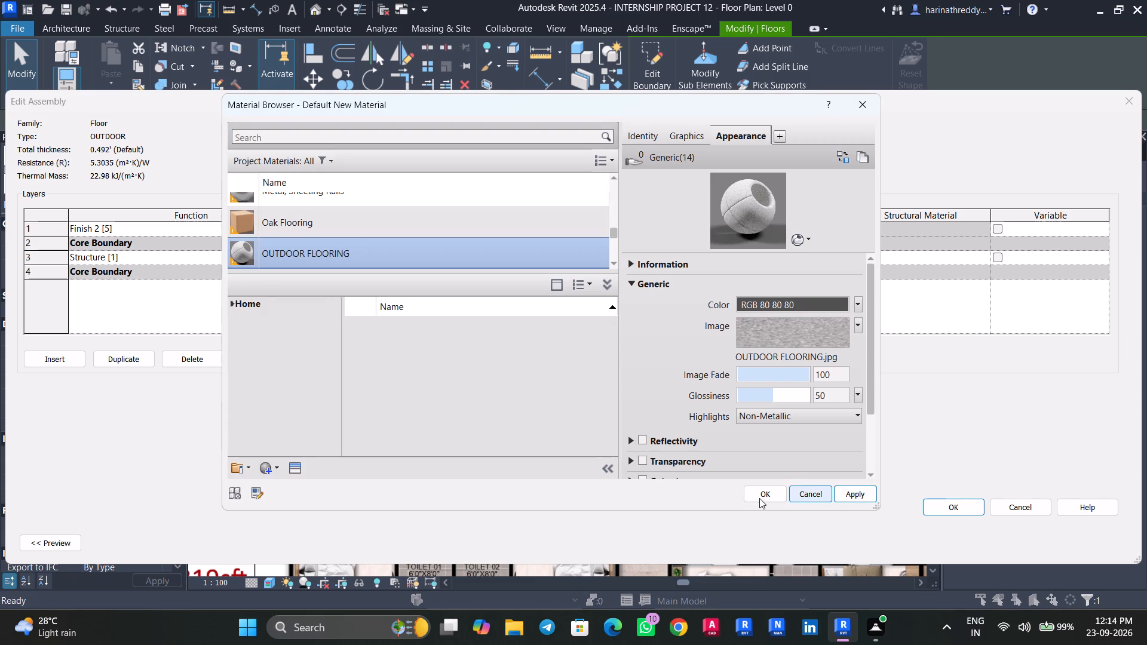
pyautogui.click(762, 496)
pyautogui.click(941, 507)
pyautogui.click(1113, 545)
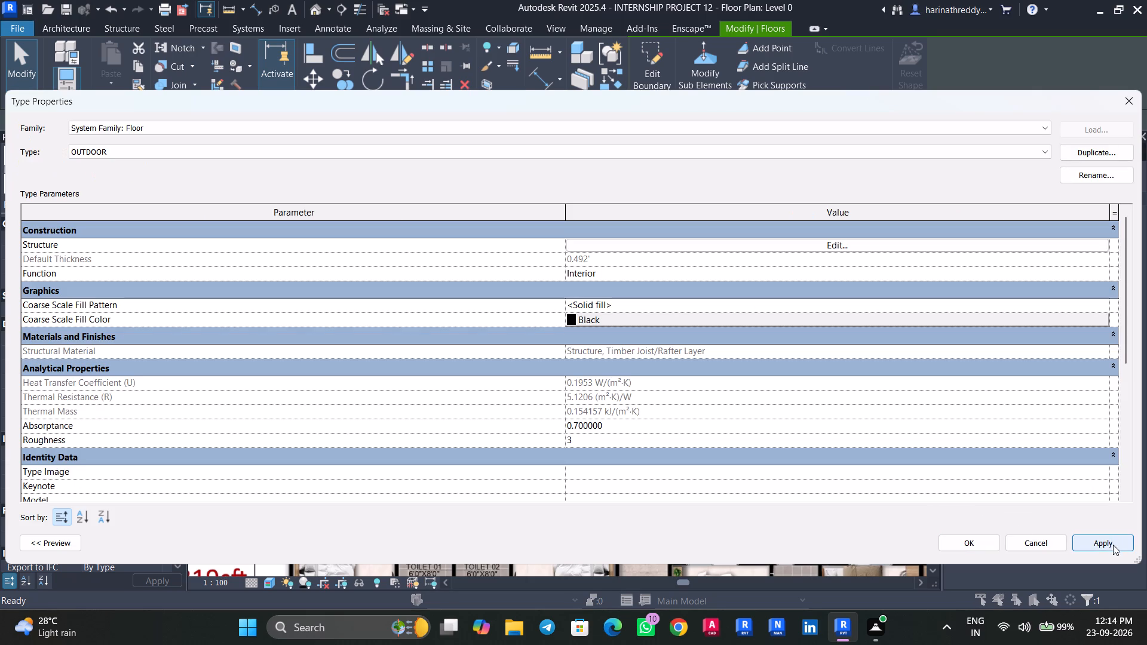
pyautogui.click(980, 542)
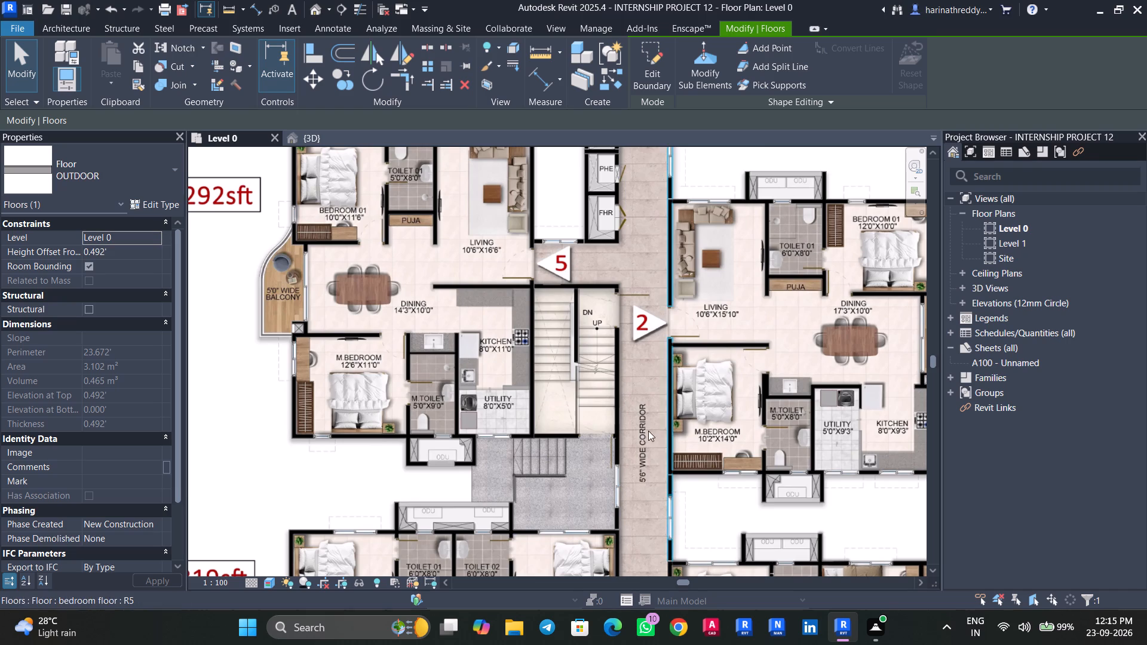
pyautogui.click(612, 401)
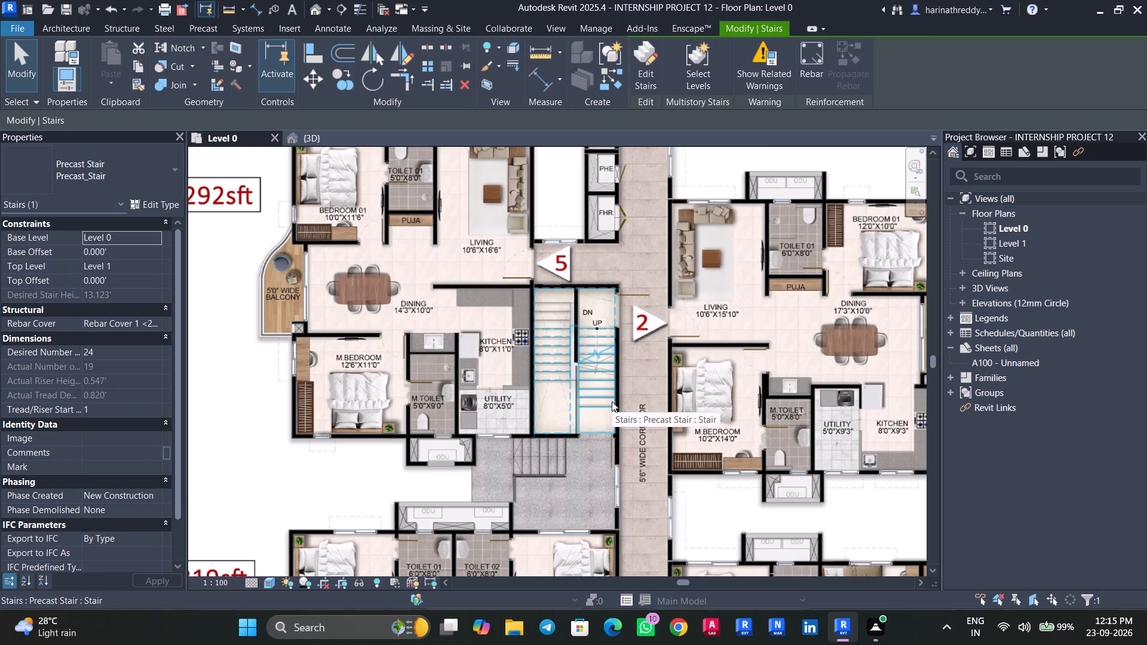
pyautogui.press('Escape')
# Start a sketched stair run at the lobby's ENTRY area and draw an 8.67' boundary line along the paving's upper edge.
pyautogui.scroll(-2, 467, 434)
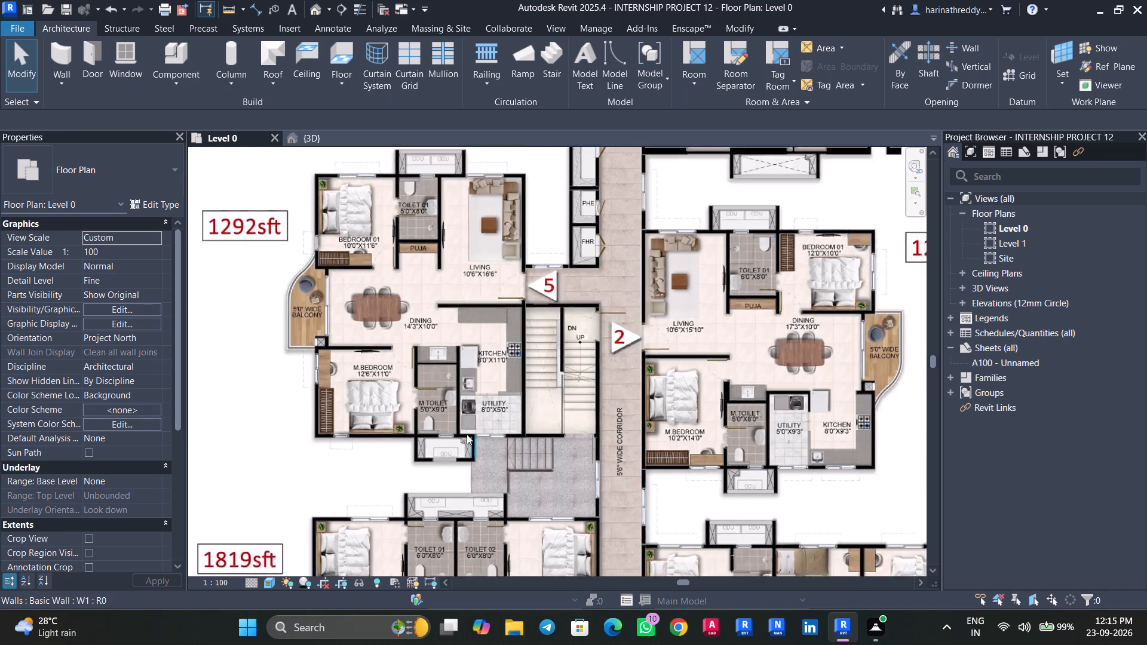
pyautogui.scroll(-2, 467, 434)
pyautogui.moveTo(772, 424); pyautogui.dragTo(754, 567, button='middle')
pyautogui.scroll(5, 734, 270)
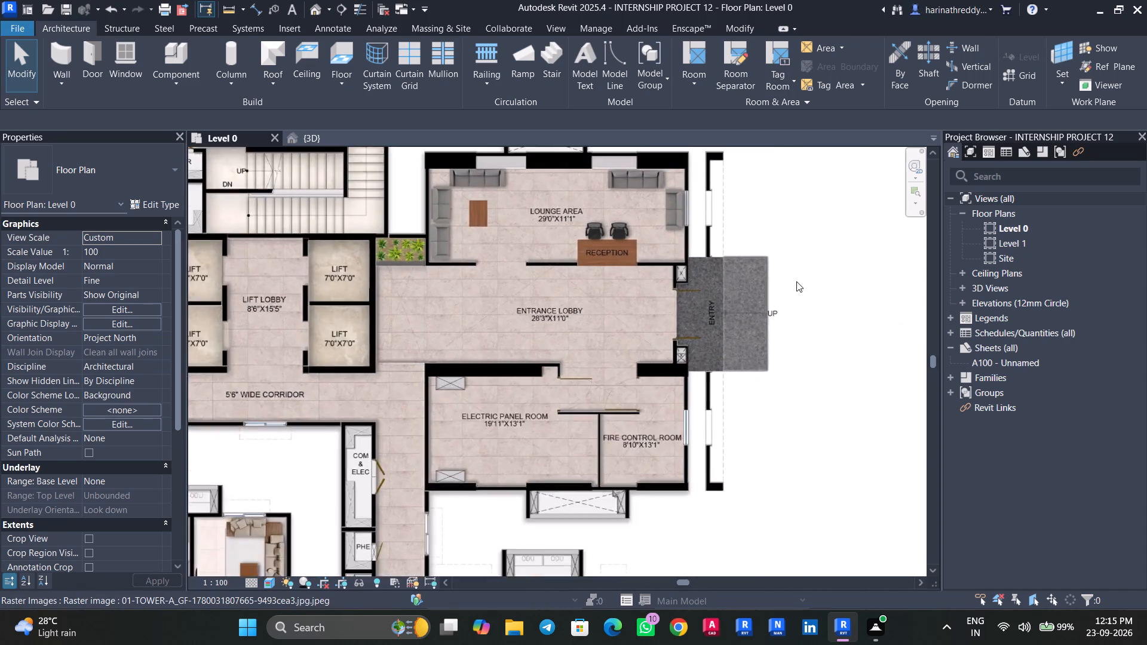
pyautogui.moveTo(796, 282); pyautogui.dragTo(685, 293, button='middle')
pyautogui.click(556, 64)
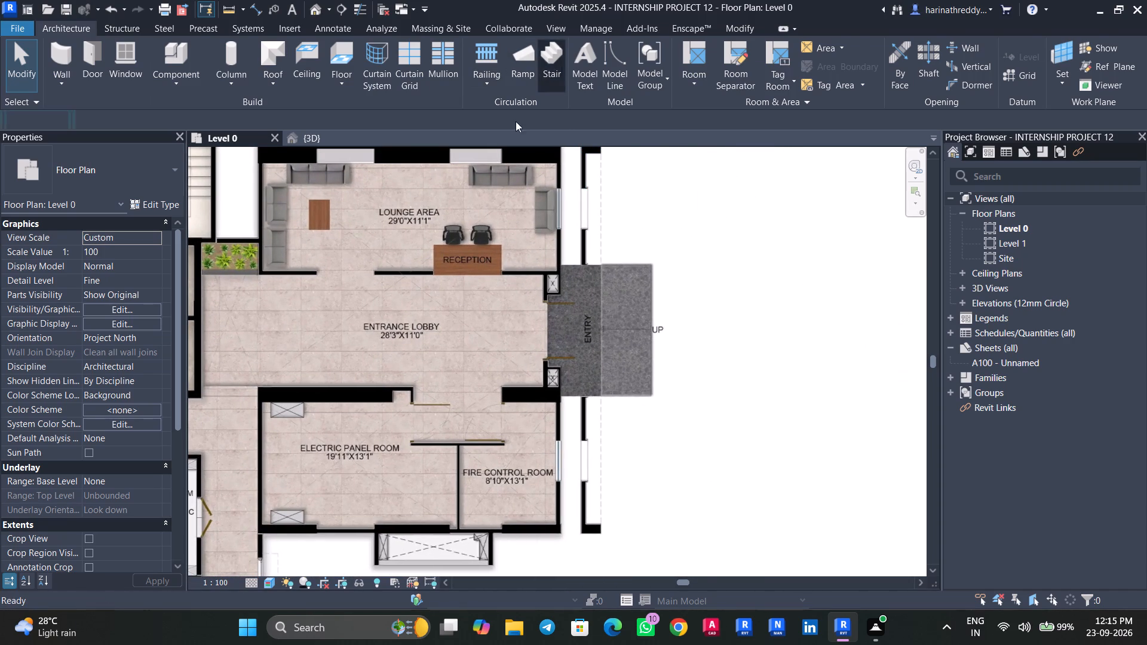
pyautogui.click(726, 69)
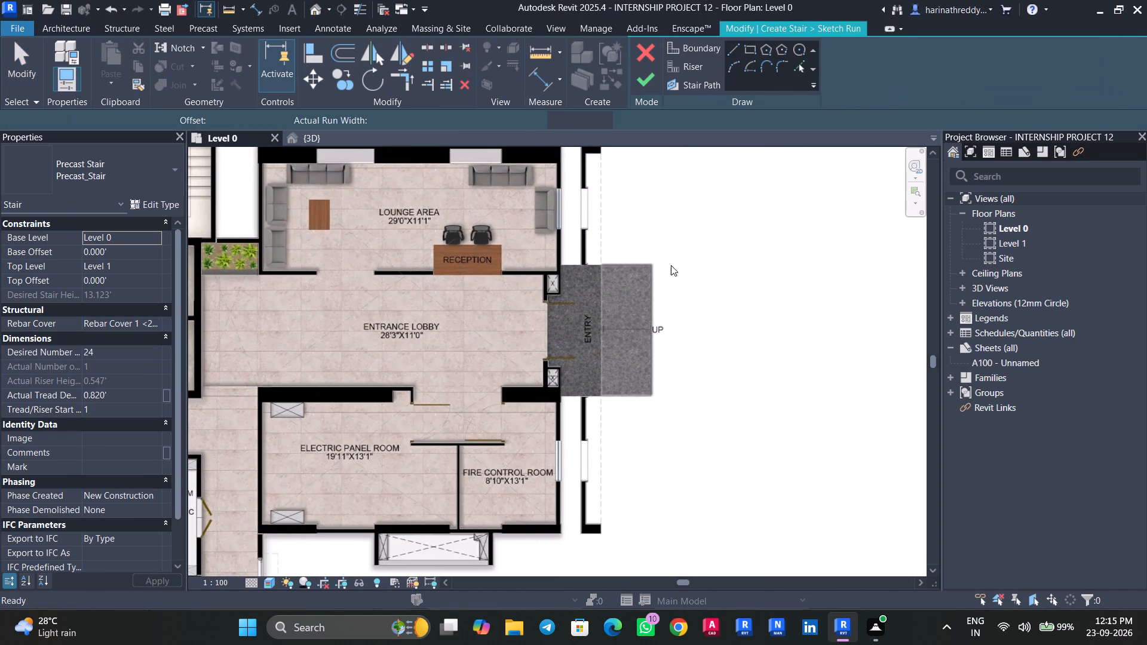
pyautogui.click(698, 51)
pyautogui.scroll(9, 523, 291)
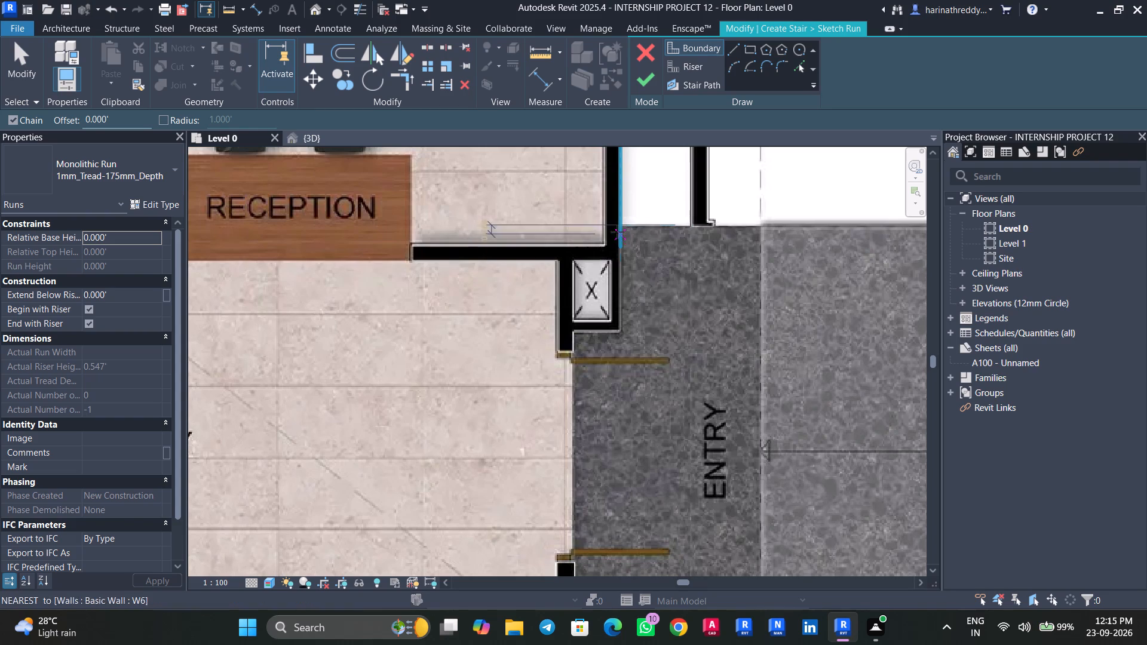
pyautogui.moveTo(621, 228); pyautogui.dragTo(480, 264, button='middle')
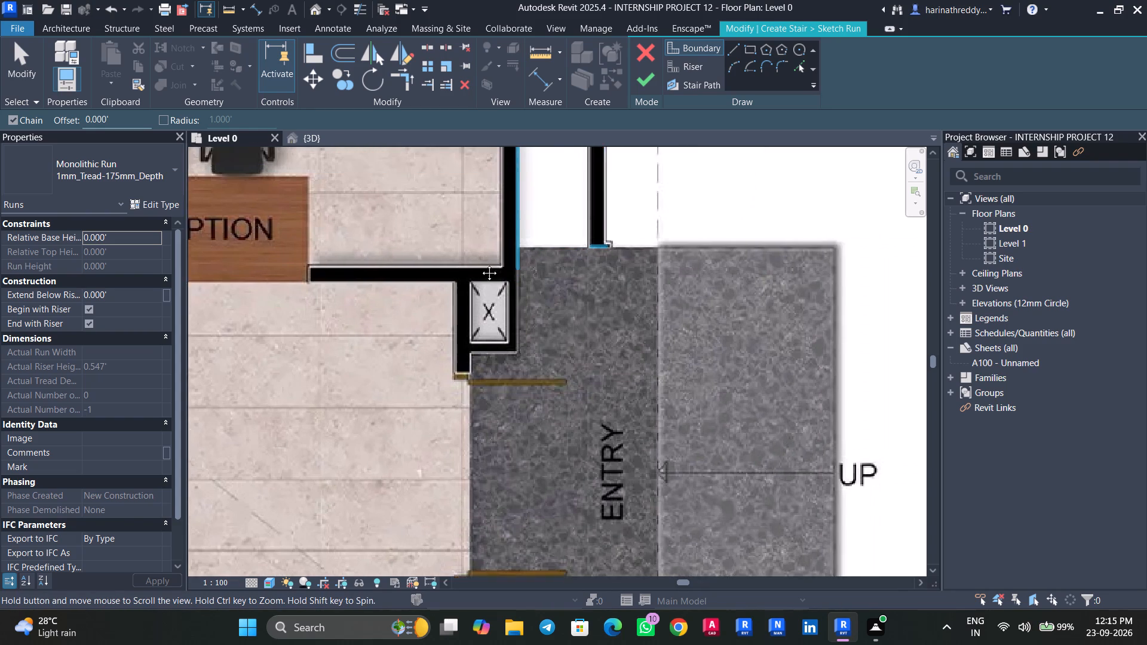
pyautogui.moveTo(480, 264); pyautogui.dragTo(469, 270, button='middle')
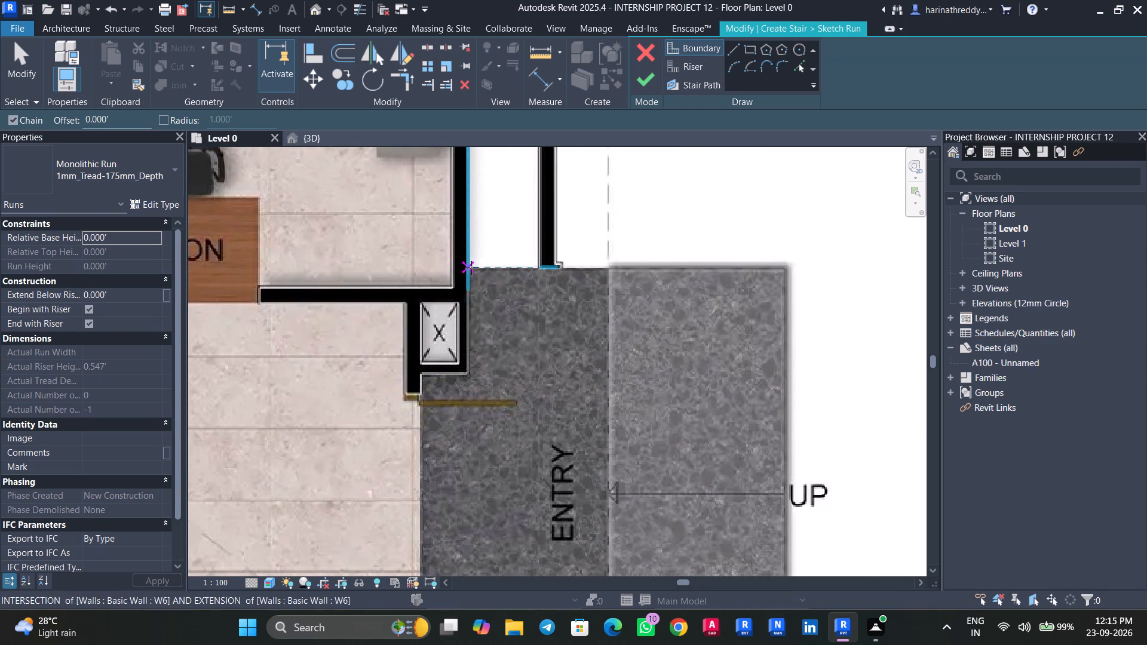
pyautogui.click(471, 268)
pyautogui.click(783, 266)
pyautogui.moveTo(719, 336); pyautogui.dragTo(703, 274, button='middle')
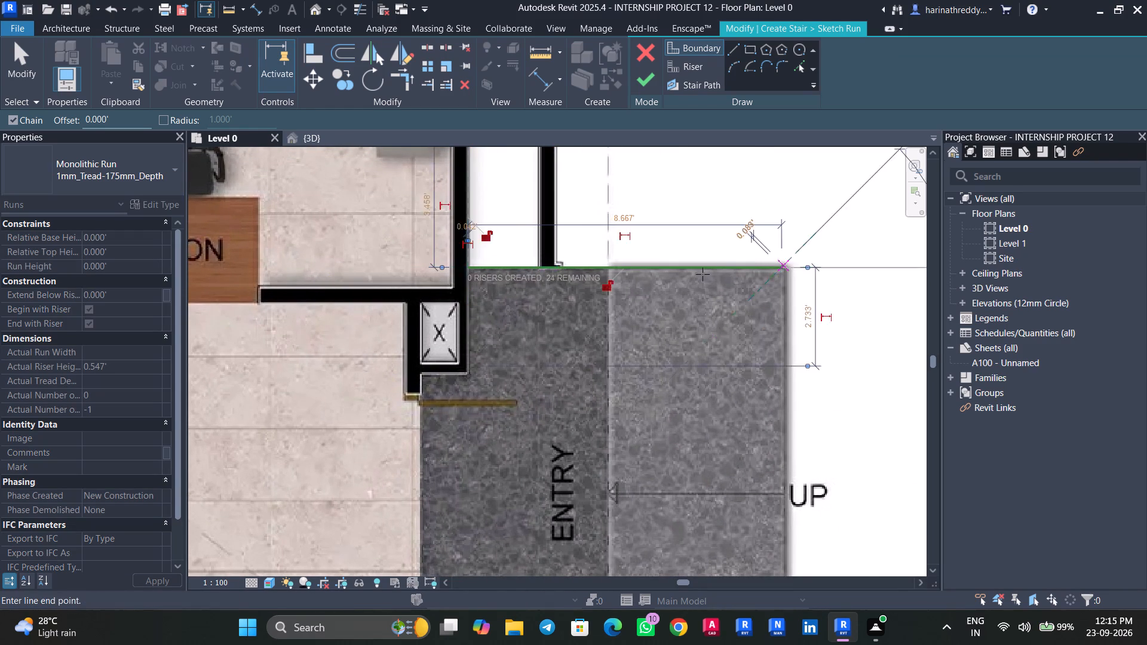
pyautogui.moveTo(703, 274); pyautogui.dragTo(674, 84, button='middle')
pyautogui.press('Escape')
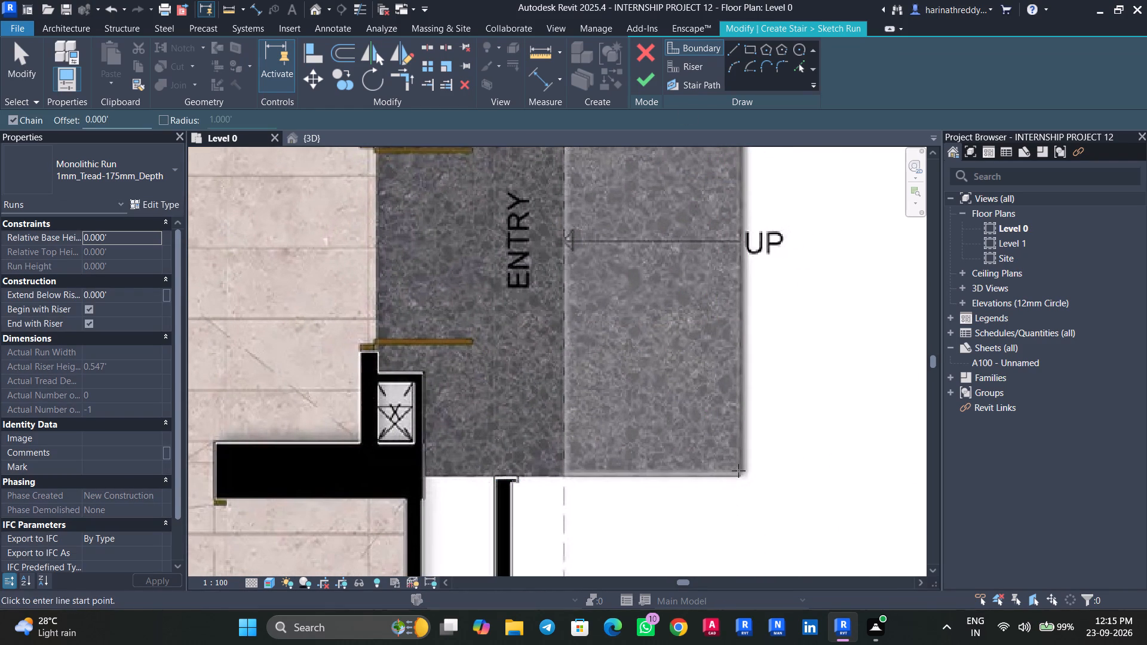
# Draw the lower stair boundary 8.75' along the ENTRY paving edge and around the lower shaft to the doorway.
pyautogui.scroll(7, 740, 474)
pyautogui.click(742, 478)
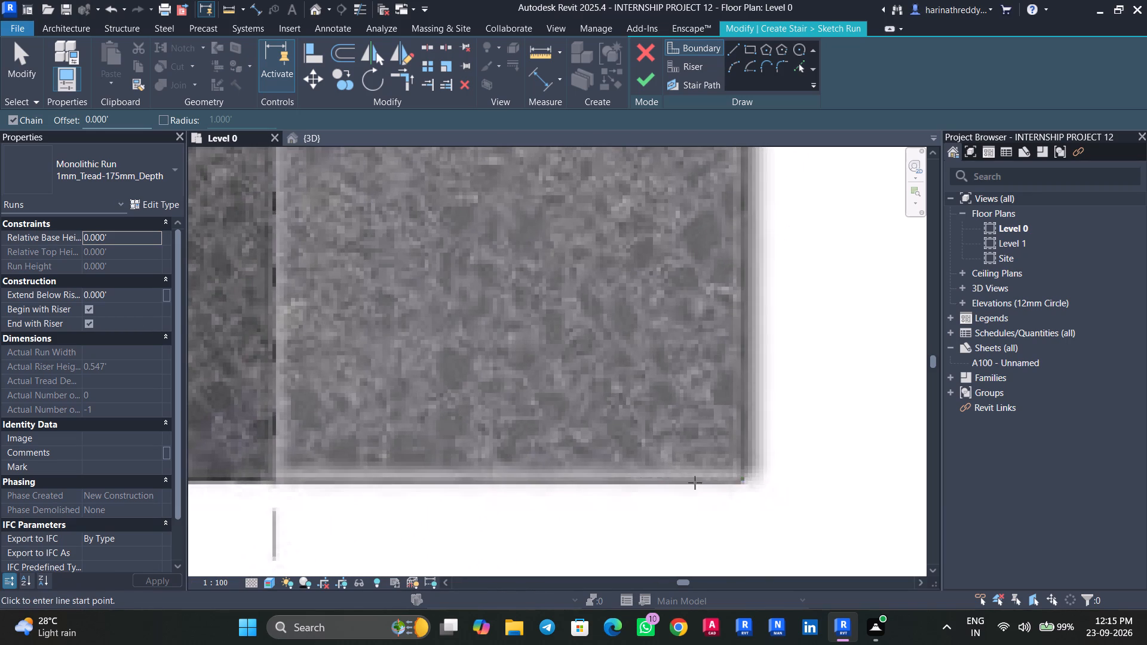
pyautogui.scroll(-8, 600, 481)
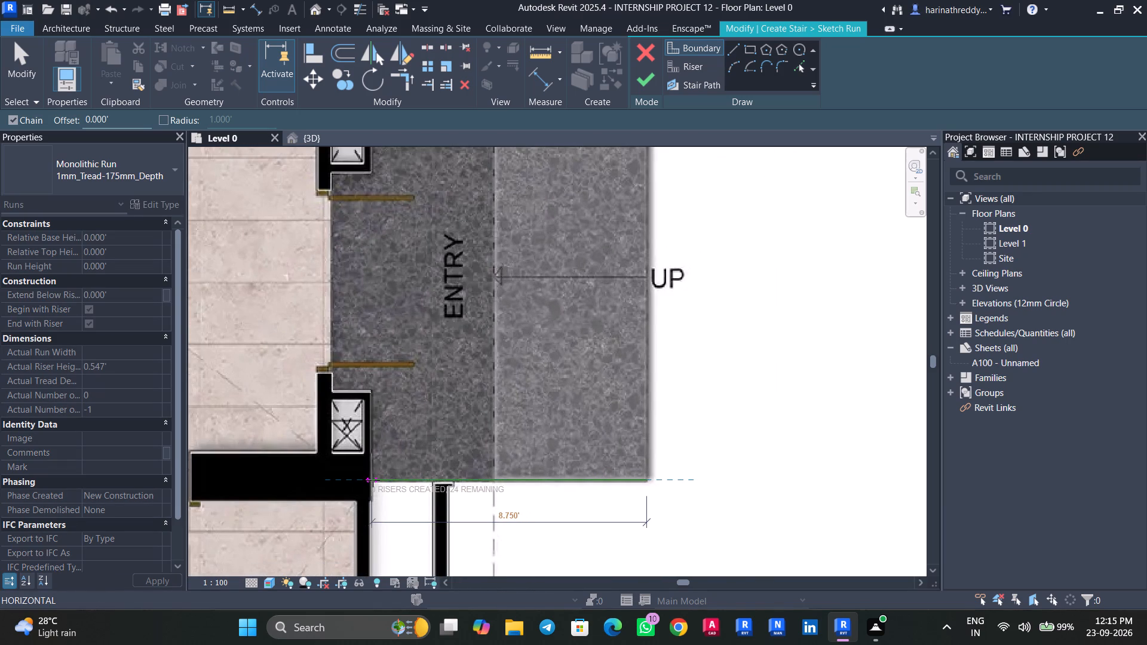
pyautogui.click(372, 480)
pyautogui.click(370, 392)
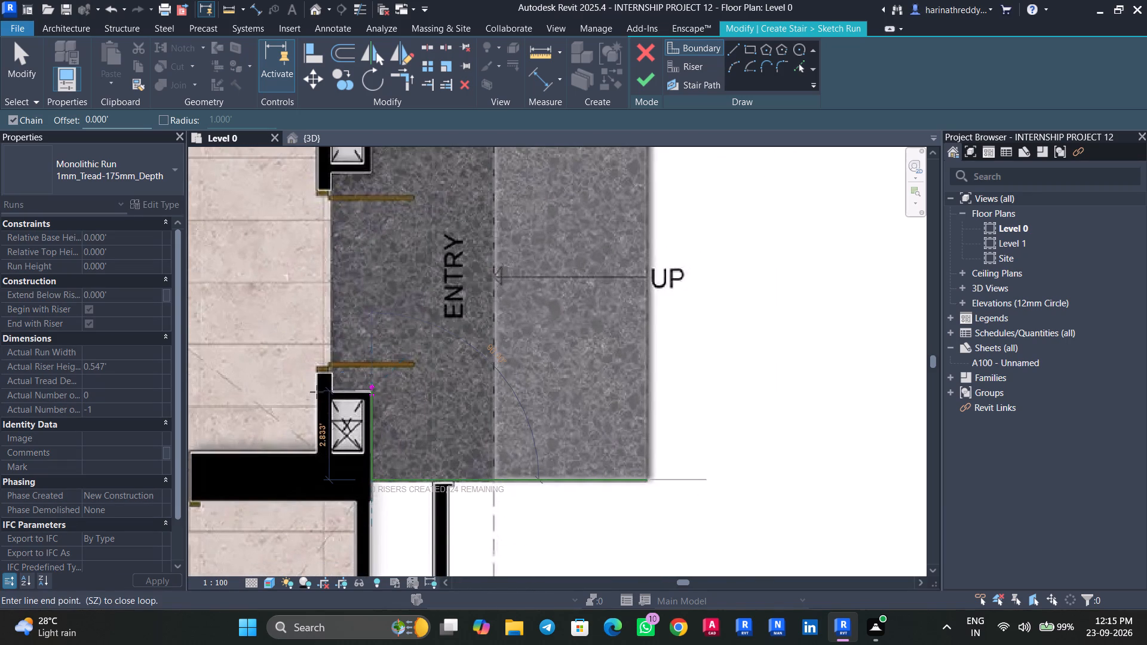
pyautogui.click(333, 391)
pyautogui.click(330, 375)
pyautogui.press('Escape')
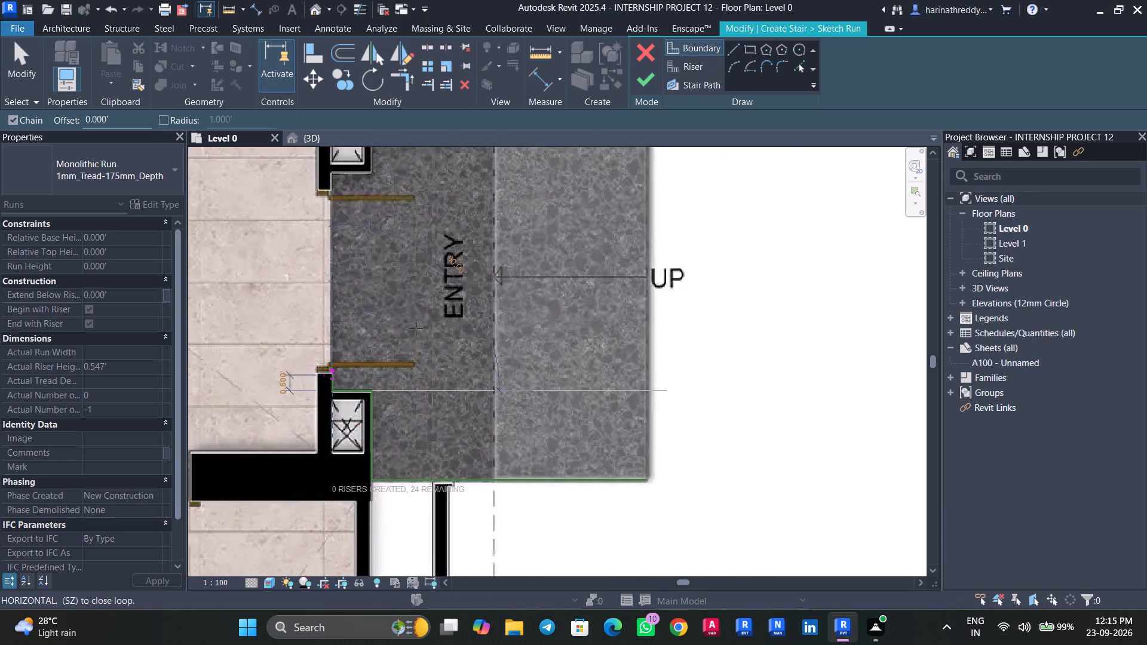
# Continue the upper stair boundary from the wall corner around the upper shaft to the lobby doorway.
pyautogui.moveTo(416, 260); pyautogui.dragTo(430, 428, button='middle')
pyautogui.click(384, 245)
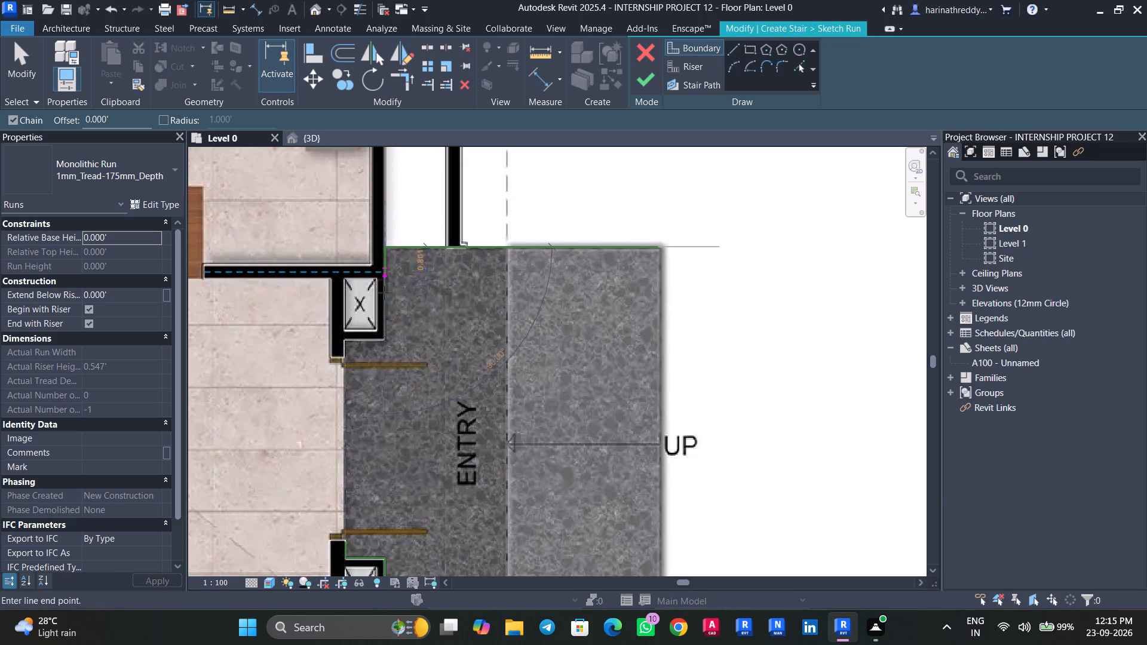
pyautogui.scroll(2, 385, 336)
pyautogui.scroll(-1, 385, 336)
pyautogui.scroll(2, 385, 336)
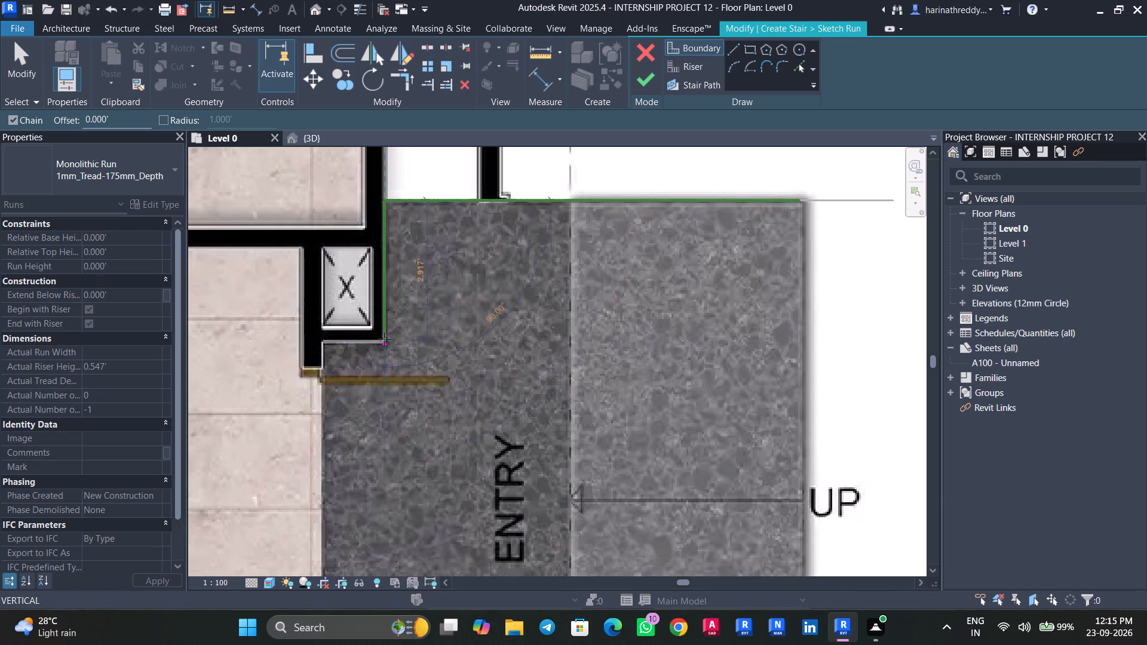
pyautogui.click(385, 340)
pyautogui.click(323, 342)
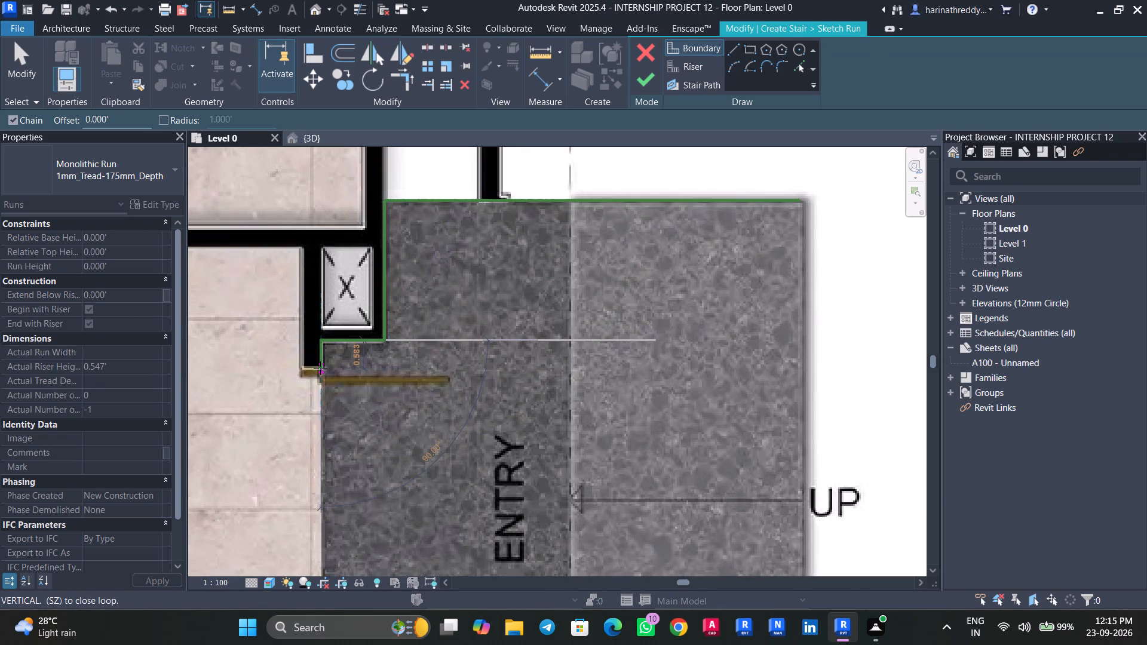
pyautogui.click(320, 365)
pyautogui.press('Escape')
pyautogui.press('Escape')
pyautogui.press('Escape')
# Delete the short boundary end segments beside the lobby doorway at both the upper and lower shafts.
pyautogui.click(323, 357)
pyautogui.scroll(-6, 324, 364)
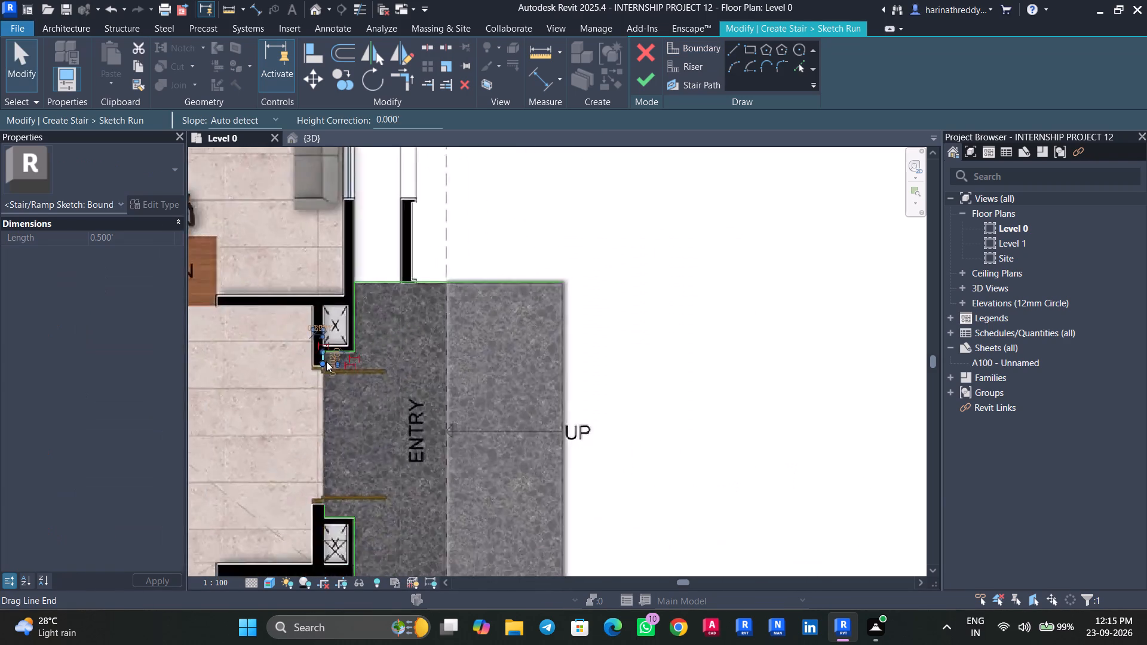
pyautogui.scroll(-1, 326, 361)
pyautogui.press('Delete')
pyautogui.moveTo(363, 411); pyautogui.dragTo(447, 272, button='middle')
pyautogui.scroll(6, 373, 333)
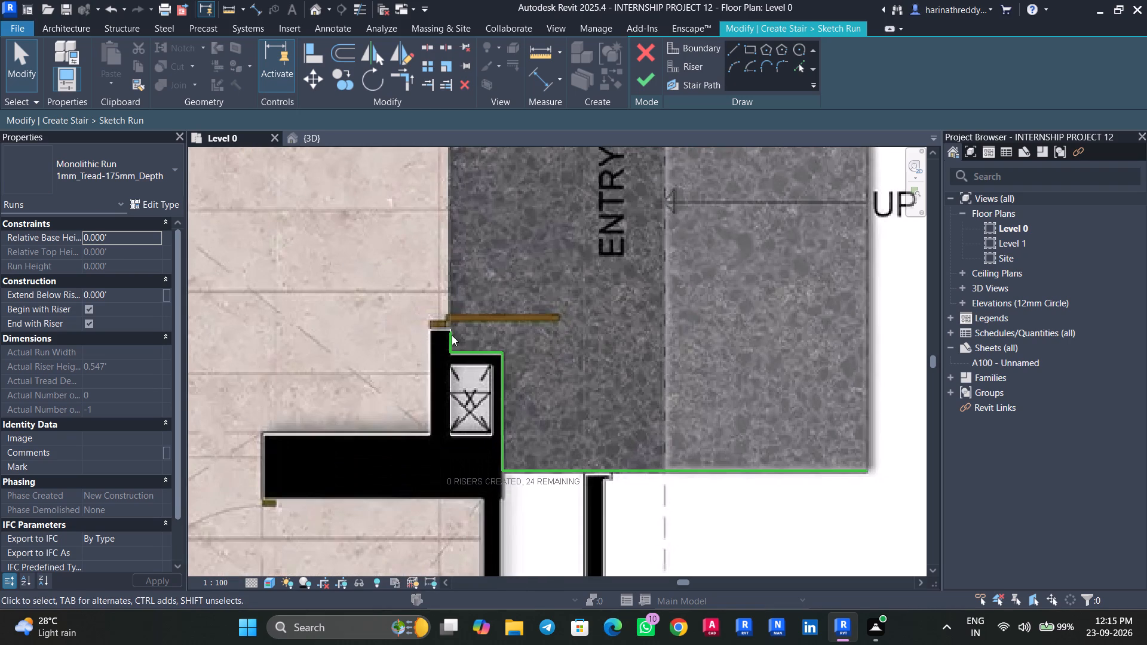
pyautogui.click(452, 335)
pyautogui.press('Delete')
# Draw a riser line along the lobby doorway, joining the inner ends of the lower and upper stair boundaries.
pyautogui.click(691, 69)
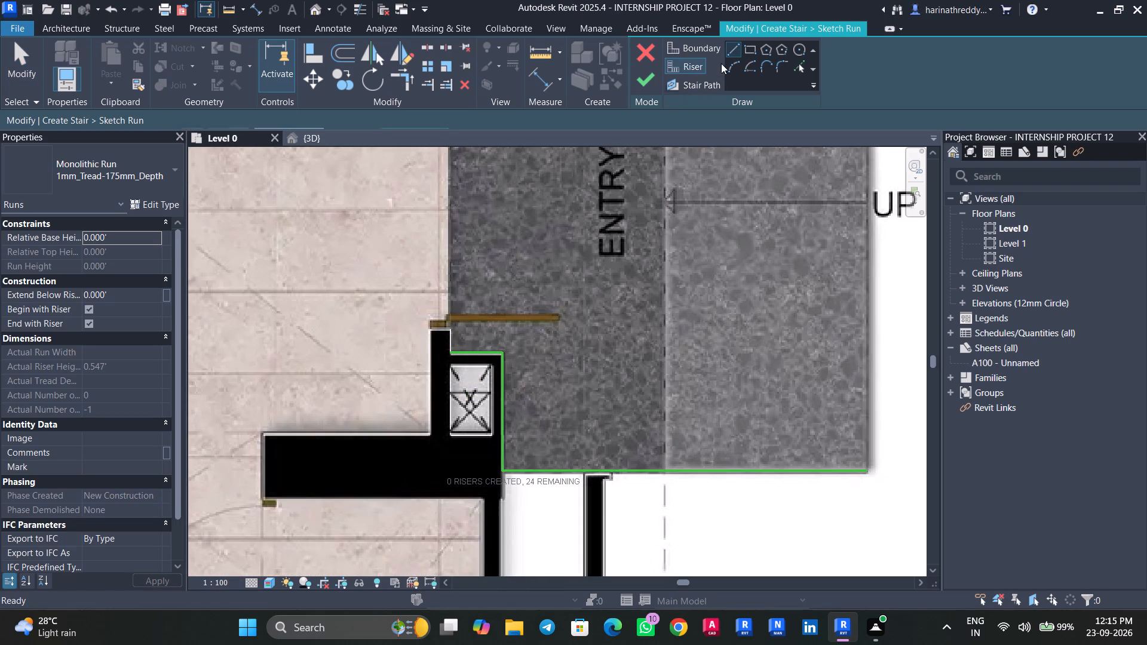
pyautogui.click(452, 352)
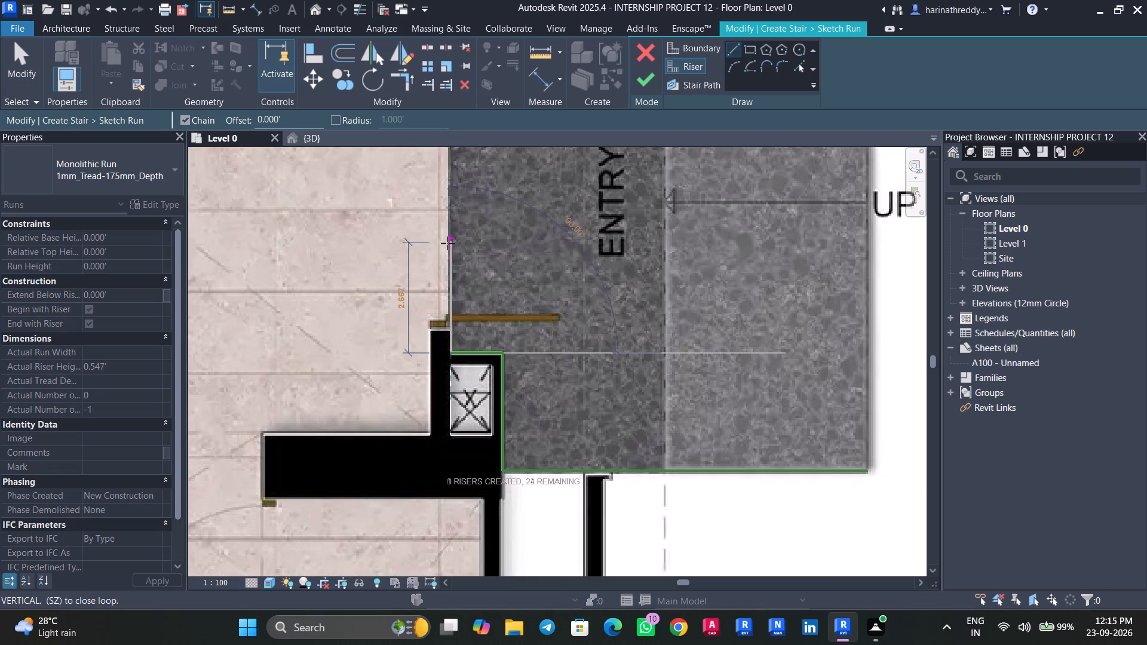
pyautogui.moveTo(448, 245); pyautogui.dragTo(437, 449, button='middle')
pyautogui.scroll(1, 437, 449)
pyautogui.click(438, 241)
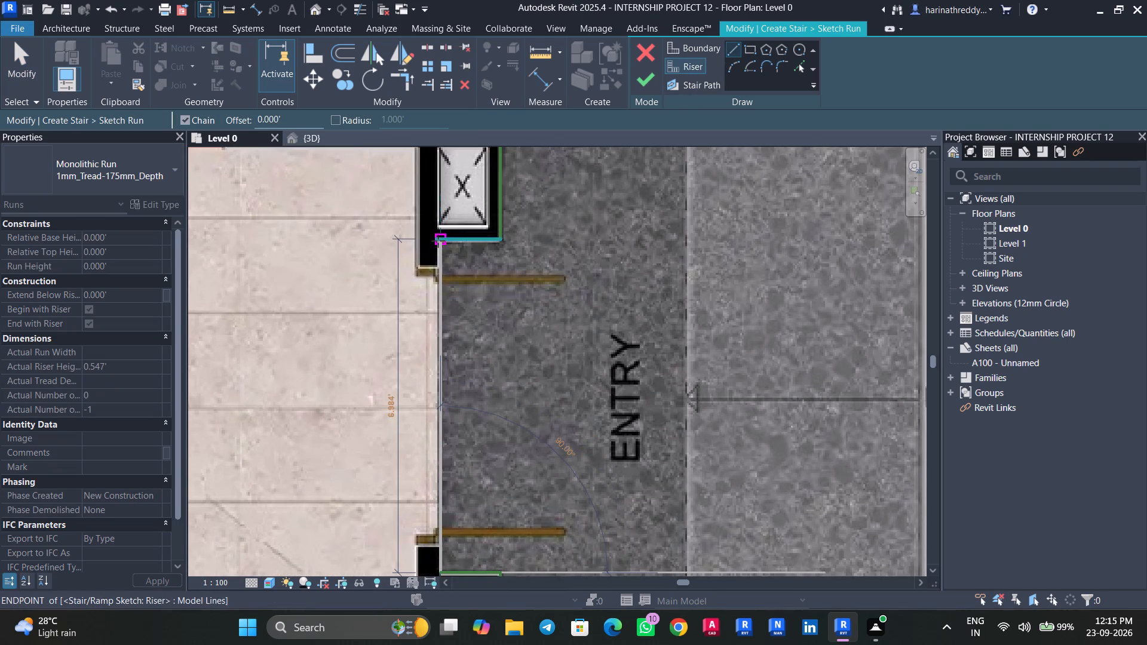
pyautogui.press('Escape')
pyautogui.press('Escape')
# Draw a riser line along the ENTRY paving's change of shade, from the lower stair boundary to the upper one.
pyautogui.scroll(-5, 525, 328)
pyautogui.moveTo(543, 362); pyautogui.dragTo(482, 256, button='middle')
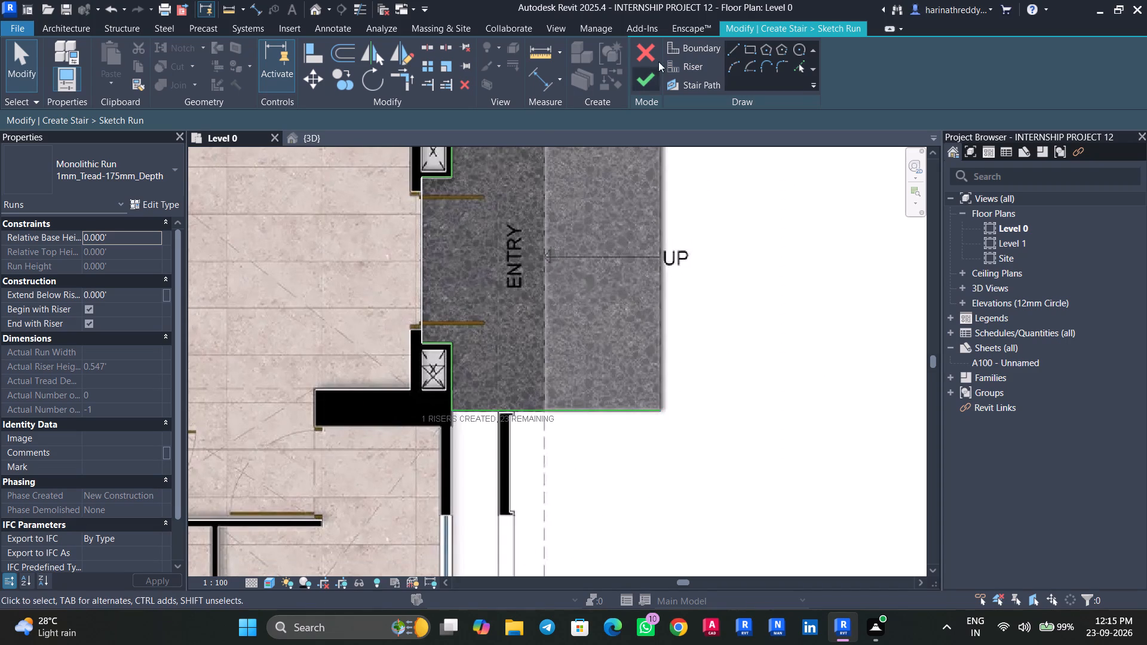
pyautogui.click(700, 66)
pyautogui.click(544, 411)
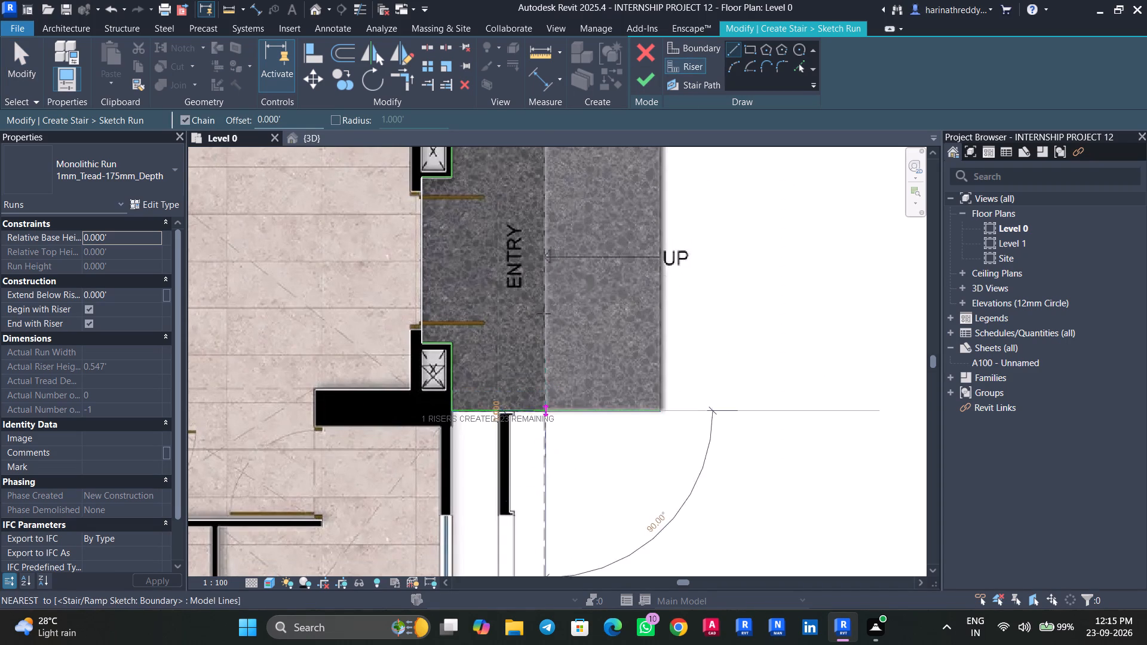
pyautogui.moveTo(541, 228); pyautogui.dragTo(545, 371, button='middle')
pyautogui.scroll(5, 545, 268)
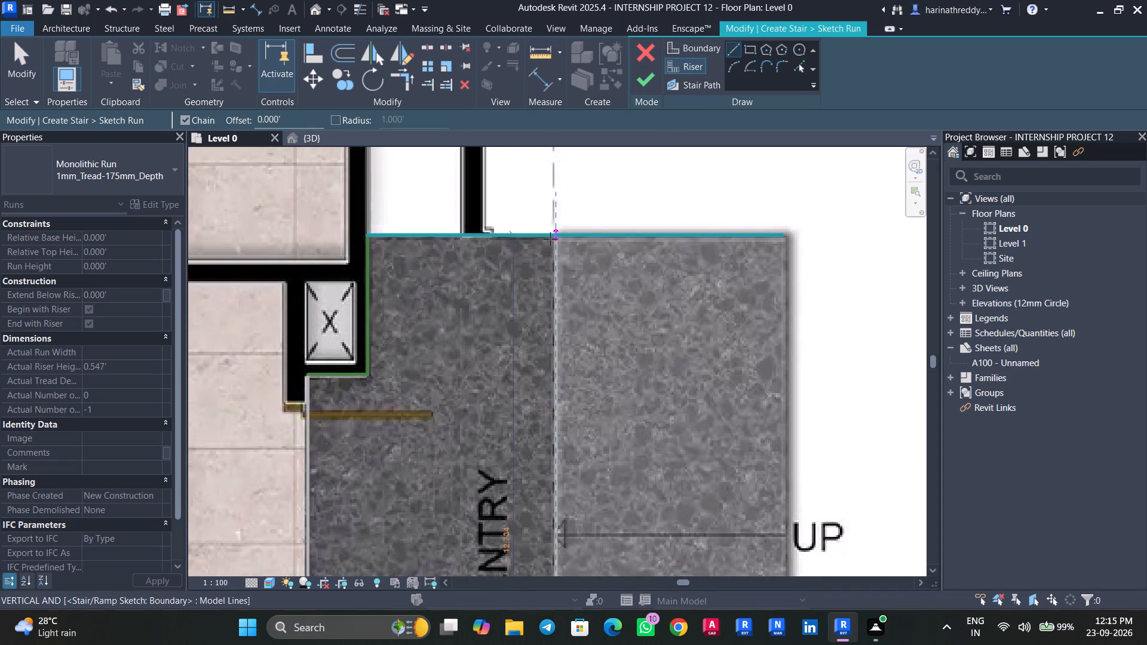
pyautogui.click(550, 238)
pyautogui.press('Escape')
pyautogui.moveTo(647, 367); pyautogui.dragTo(507, 137, button='middle')
pyautogui.press('Escape')
# Draw the outermost riser along the paving's outer edge between both boundary ends and finish the run sketch.
pyautogui.scroll(-5, 627, 415)
pyautogui.moveTo(619, 318); pyautogui.dragTo(597, 146, button='middle')
pyautogui.scroll(1, 596, 179)
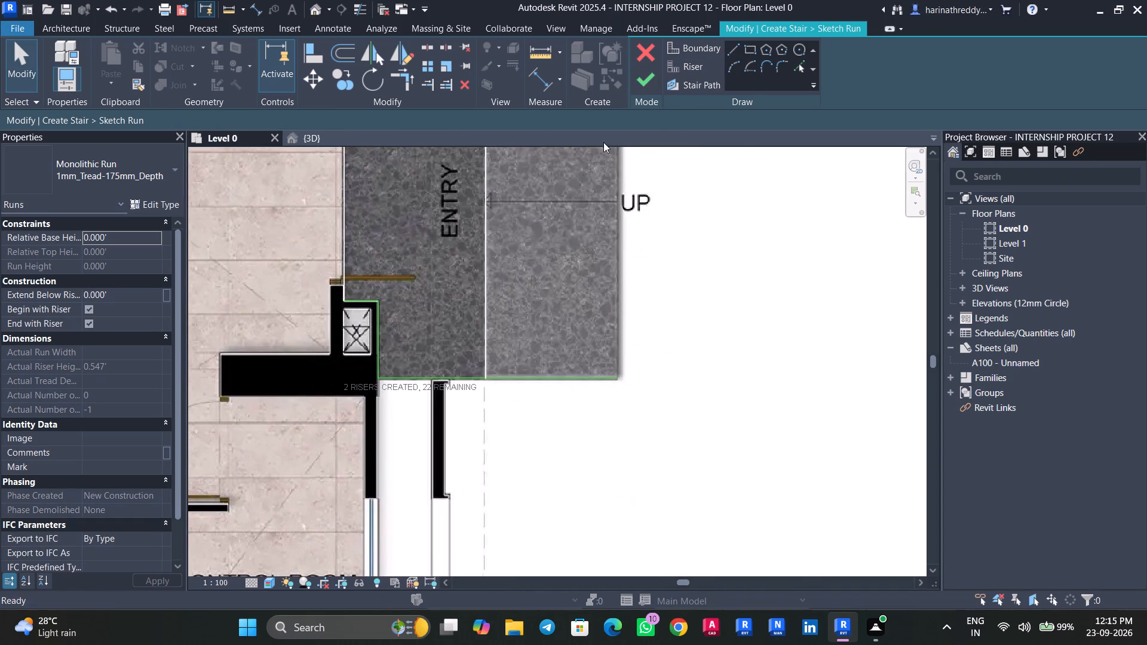
pyautogui.click(674, 69)
pyautogui.click(619, 381)
pyautogui.moveTo(614, 245); pyautogui.dragTo(608, 330, button='middle')
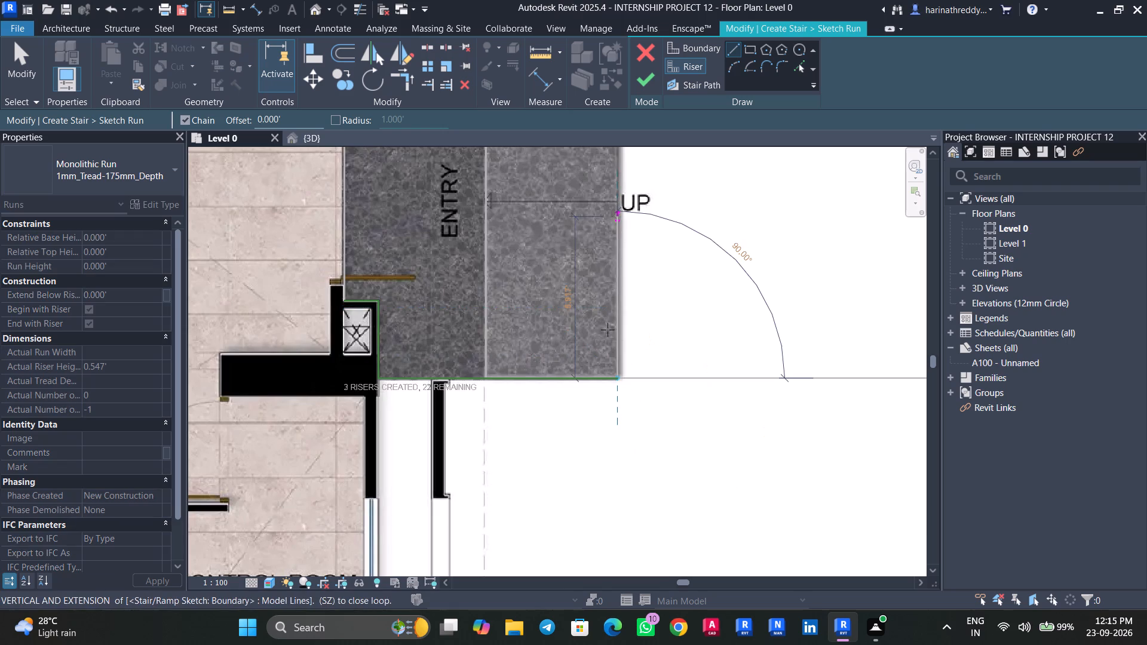
pyautogui.moveTo(608, 330); pyautogui.dragTo(600, 394, button='middle')
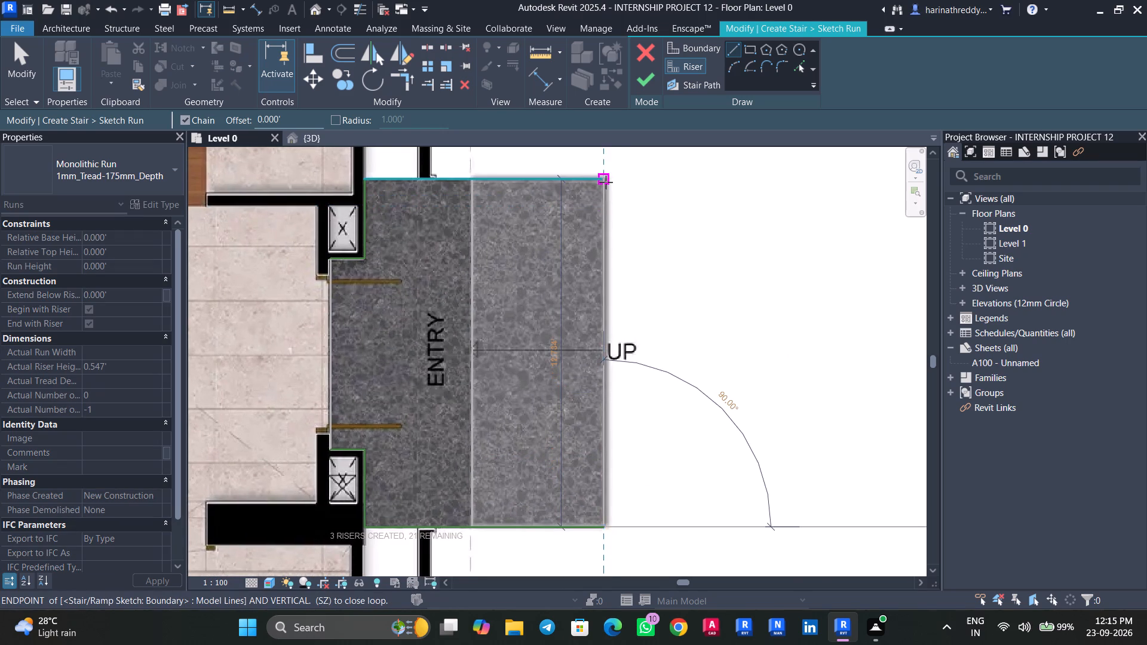
pyautogui.scroll(4, 606, 182)
pyautogui.click(606, 178)
pyautogui.press('Escape')
pyautogui.press('Escape')
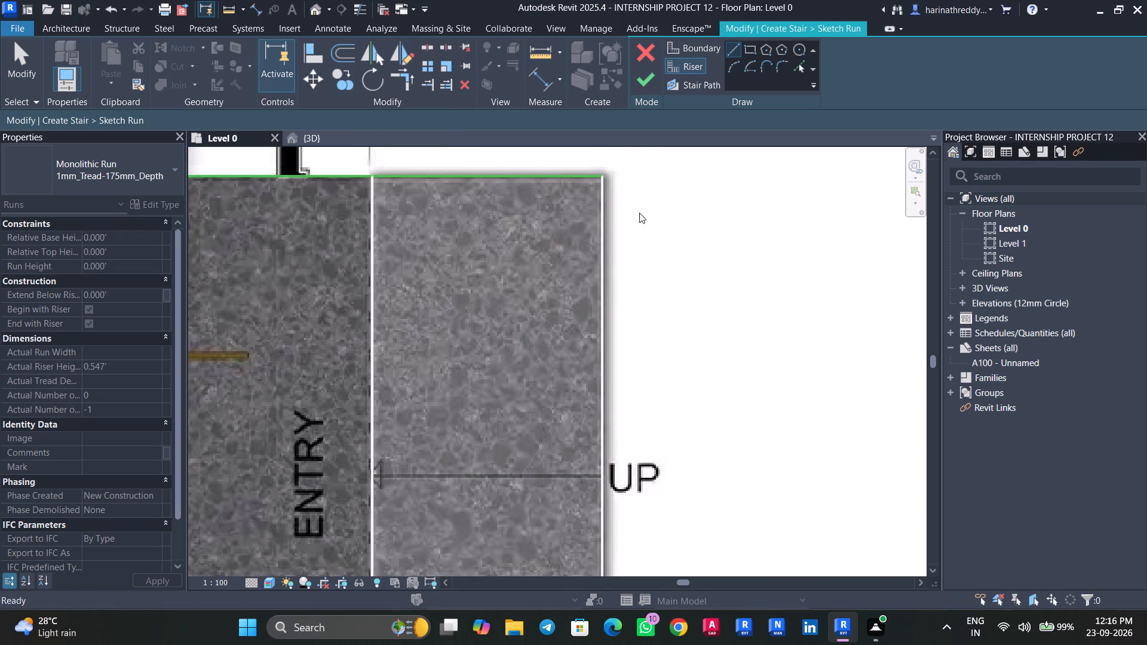
pyautogui.press('Escape')
pyautogui.scroll(-1, 608, 253)
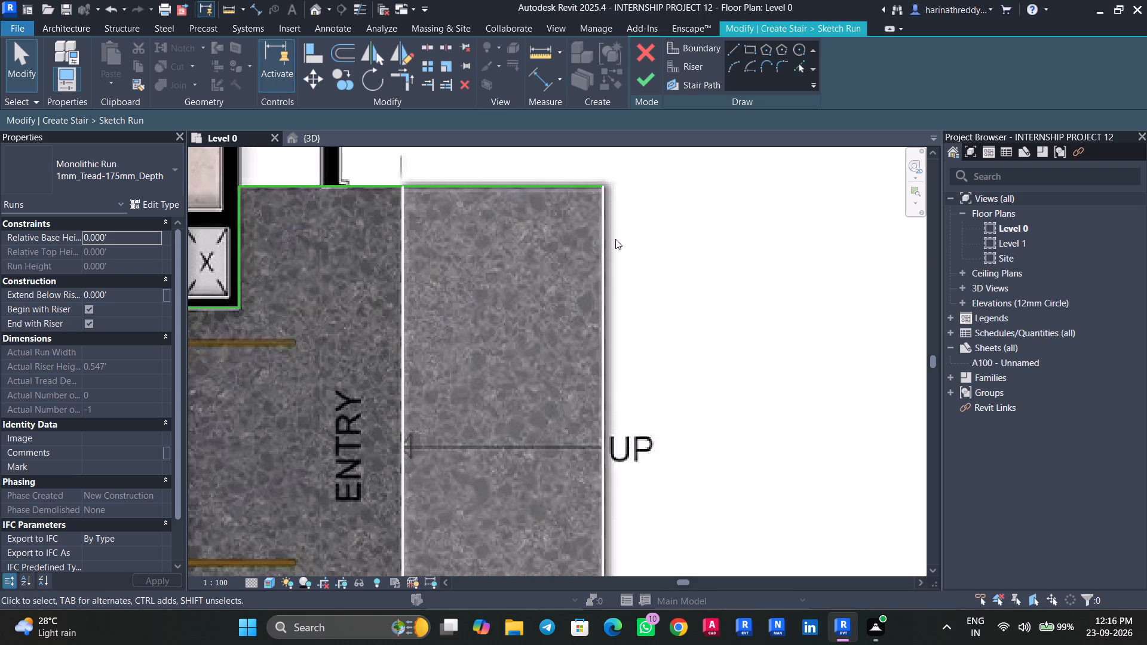
pyautogui.scroll(-3, 649, 209)
pyautogui.scroll(1, 649, 209)
pyautogui.click(650, 82)
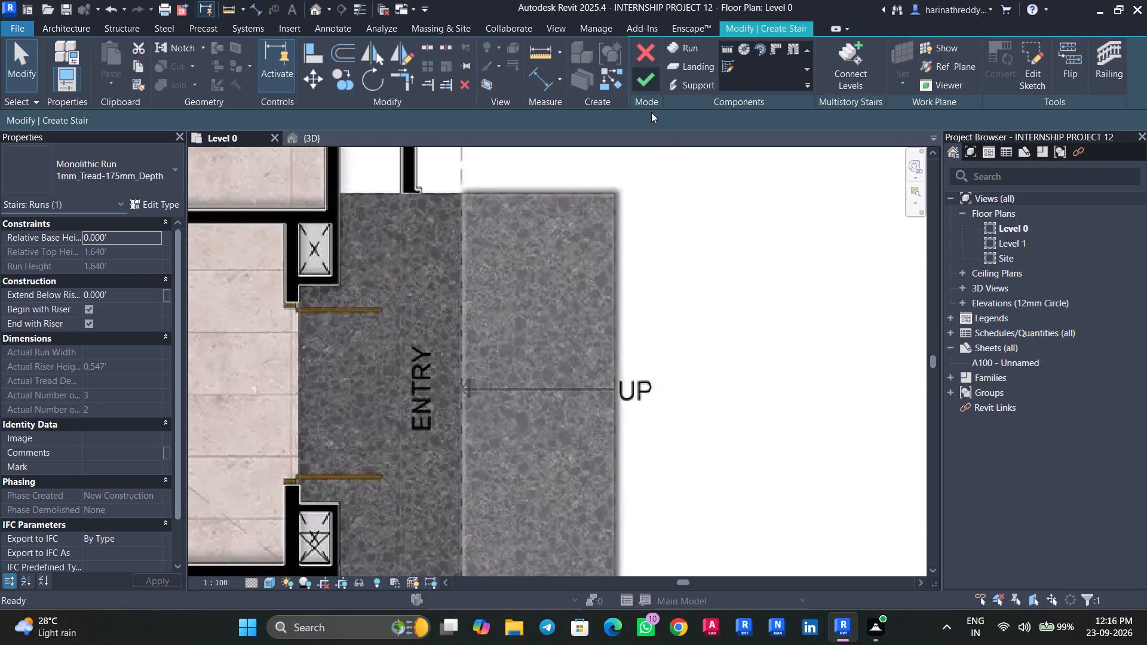
# In the 3D view, flip the entrance stair's direction so it climbs toward the lobby doorway.
pyautogui.click(569, 193)
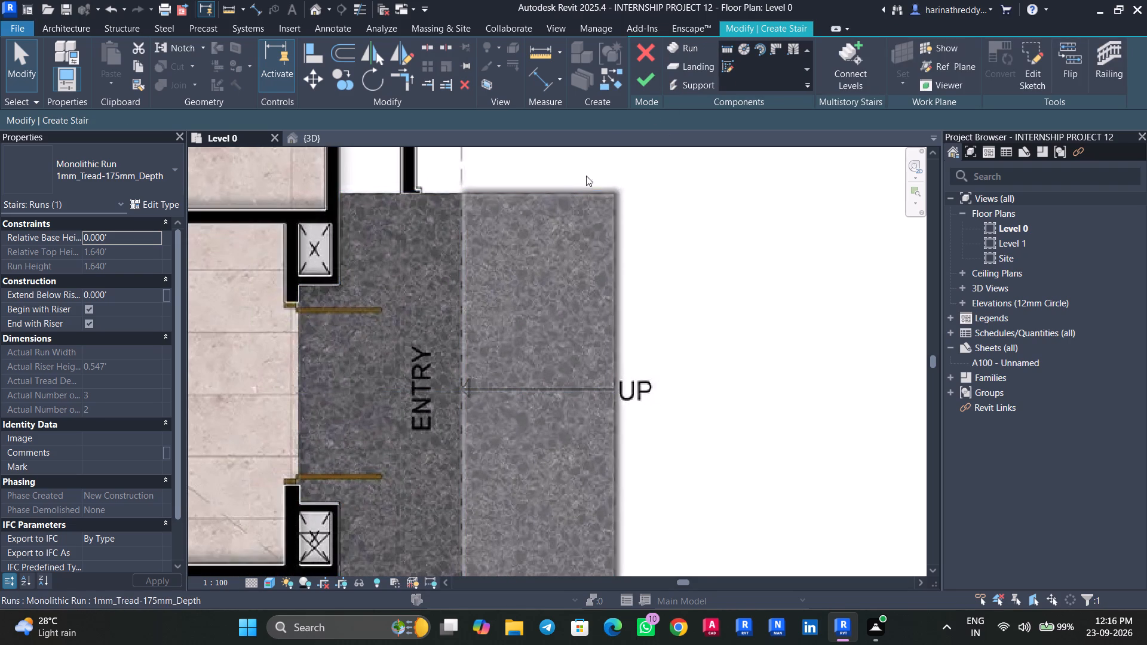
pyautogui.click(323, 134)
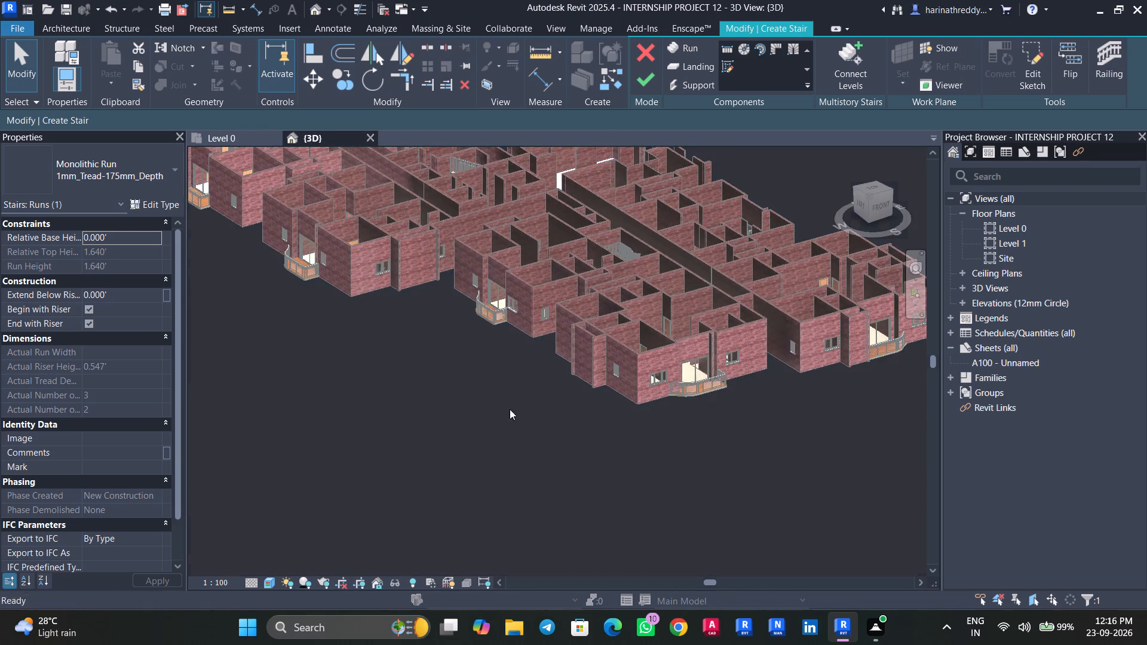
pyautogui.keyDown('shift'); pyautogui.moveTo(487, 432); pyautogui.dragTo(214, 422, button='middle'); pyautogui.keyUp('shift')
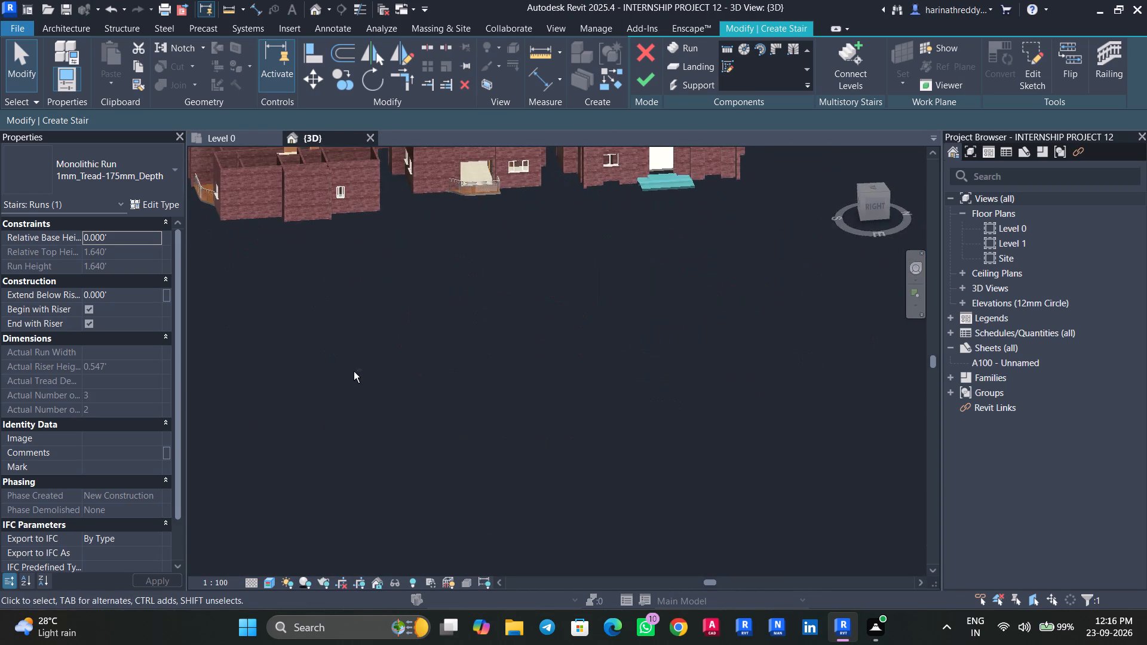
pyautogui.scroll(8, 763, 201)
pyautogui.moveTo(601, 216); pyautogui.dragTo(600, 343, button='middle')
pyautogui.scroll(10, 483, 310)
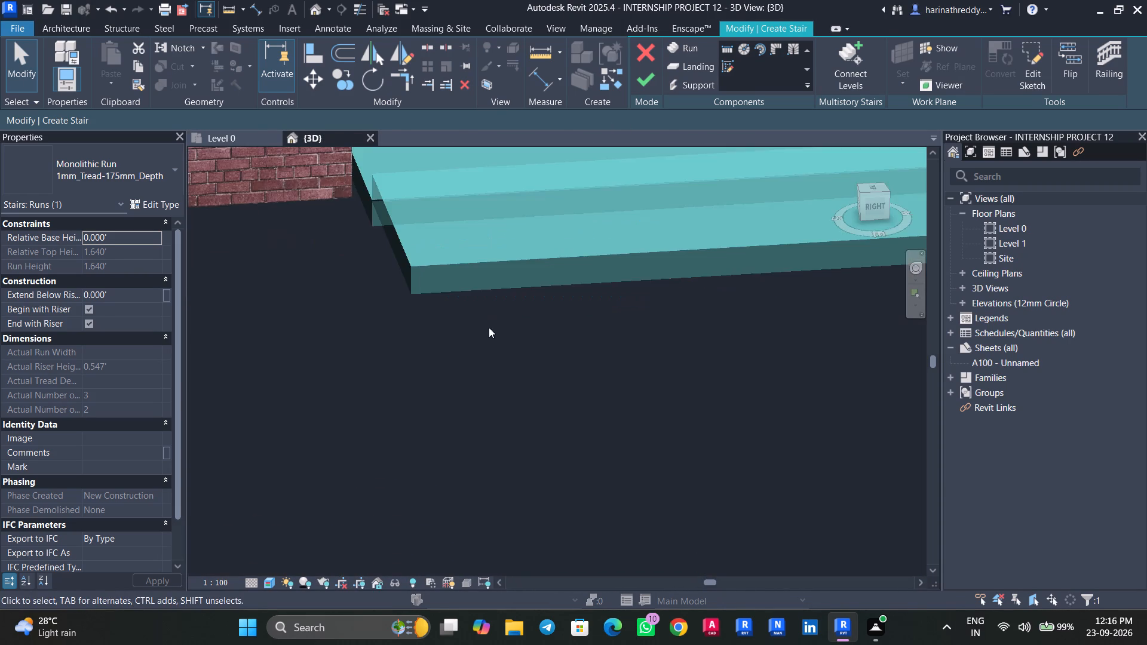
pyautogui.keyDown('shift'); pyautogui.moveTo(360, 345); pyautogui.dragTo(364, 391, button='middle'); pyautogui.keyUp('shift')
pyautogui.keyDown('shift'); pyautogui.scroll(1, 370, 343); pyautogui.keyUp('shift')
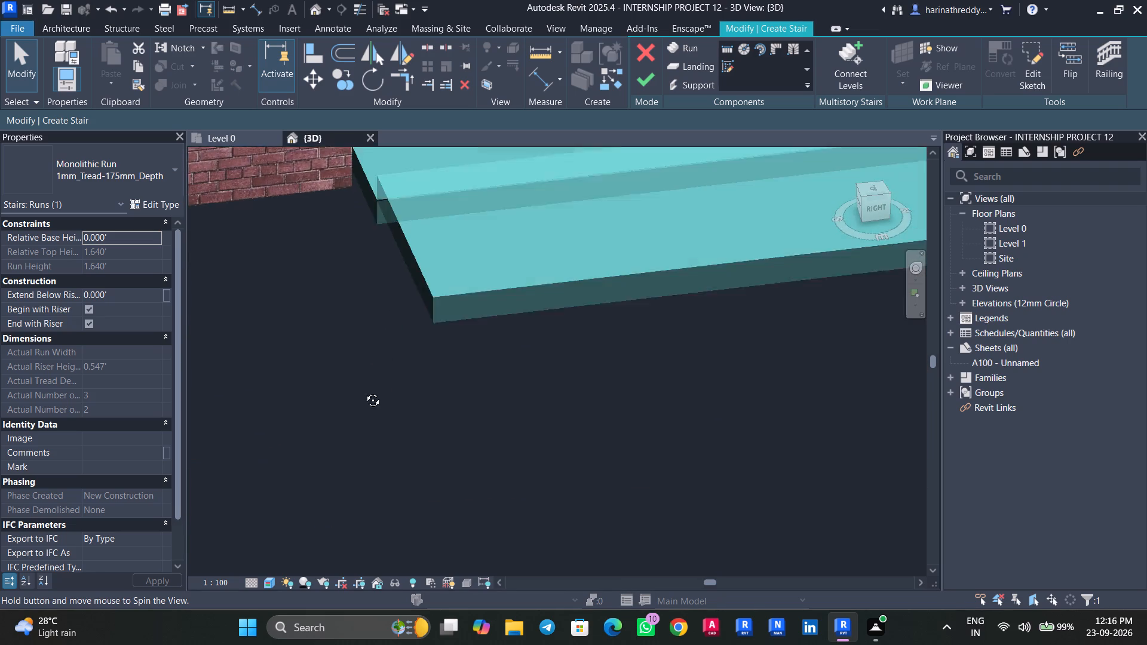
pyautogui.keyDown('shift'); pyautogui.moveTo(364, 391); pyautogui.dragTo(362, 397, button='middle'); pyautogui.keyUp('shift')
pyautogui.click(1070, 72)
pyautogui.scroll(-7, 647, 345)
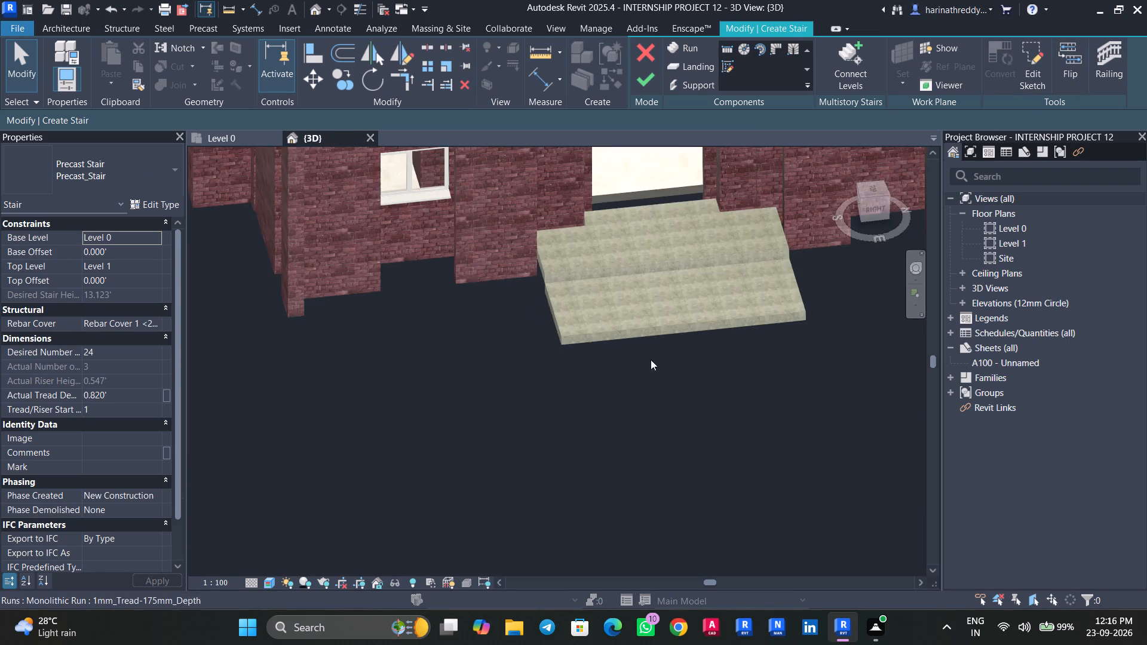
pyautogui.keyDown('shift'); pyautogui.moveTo(668, 401); pyautogui.dragTo(621, 410, button='middle'); pyautogui.keyUp('shift')
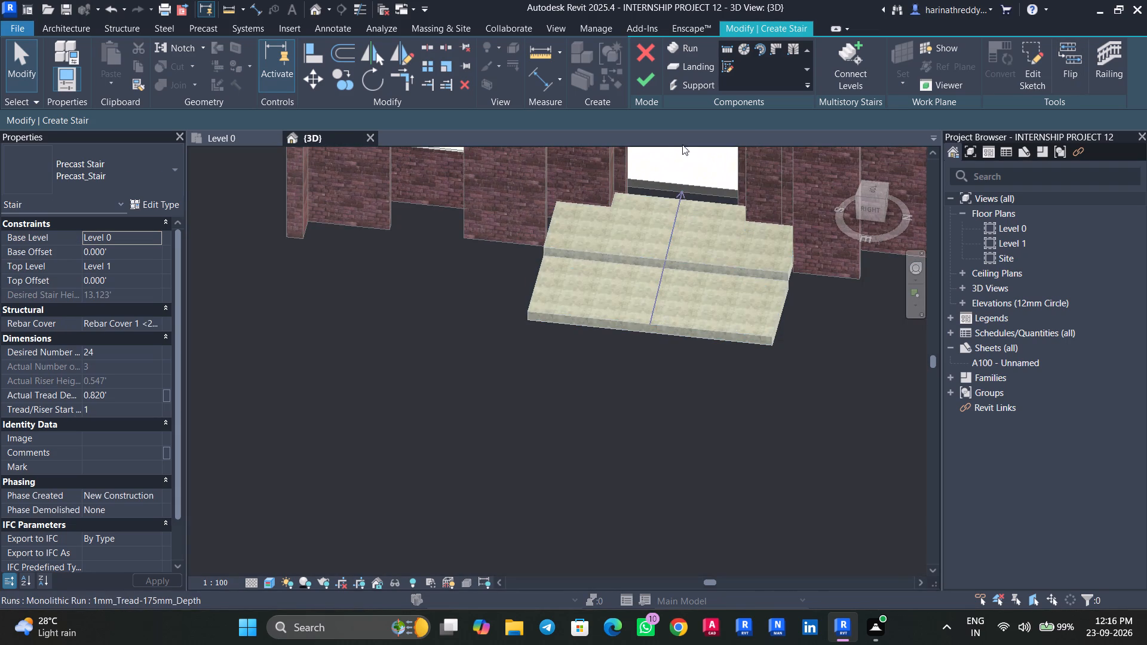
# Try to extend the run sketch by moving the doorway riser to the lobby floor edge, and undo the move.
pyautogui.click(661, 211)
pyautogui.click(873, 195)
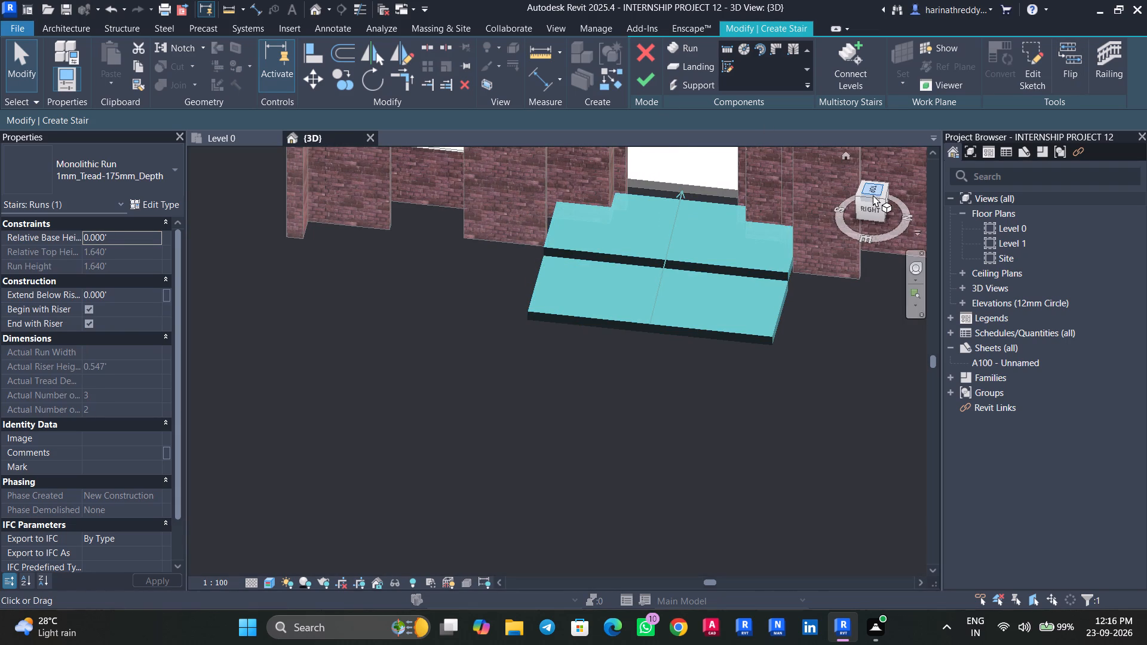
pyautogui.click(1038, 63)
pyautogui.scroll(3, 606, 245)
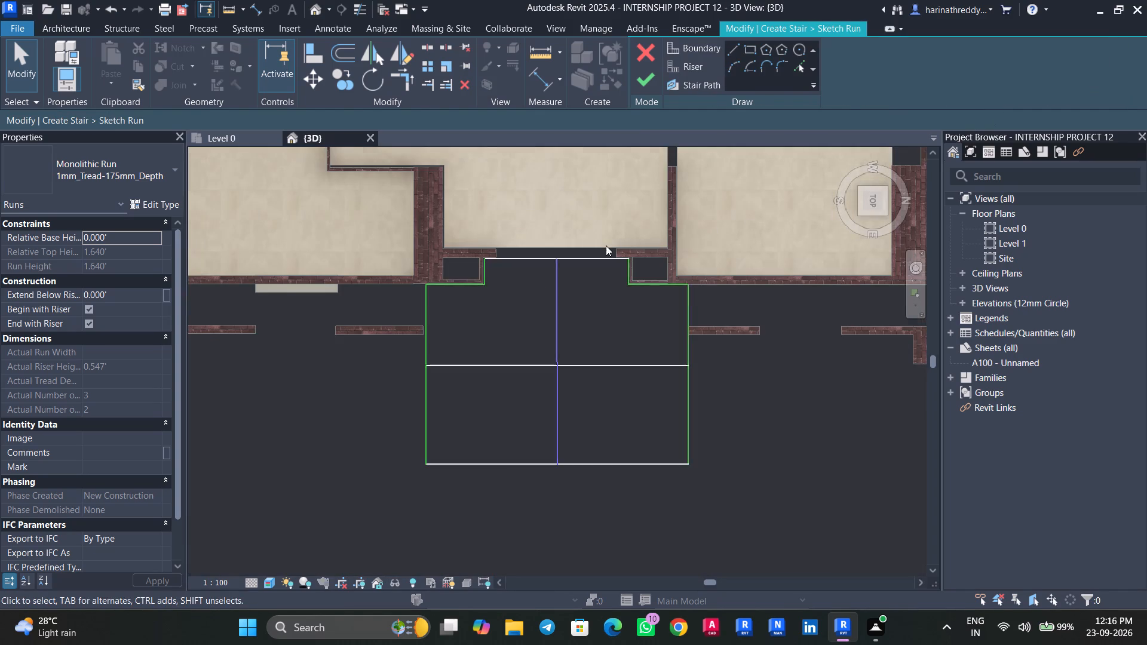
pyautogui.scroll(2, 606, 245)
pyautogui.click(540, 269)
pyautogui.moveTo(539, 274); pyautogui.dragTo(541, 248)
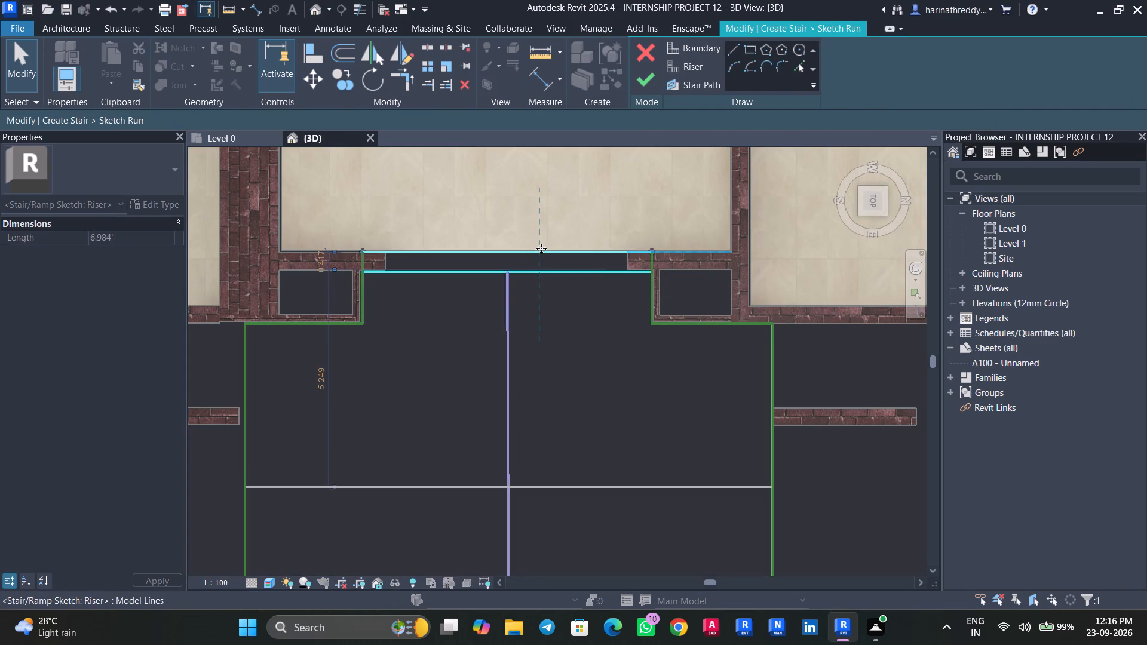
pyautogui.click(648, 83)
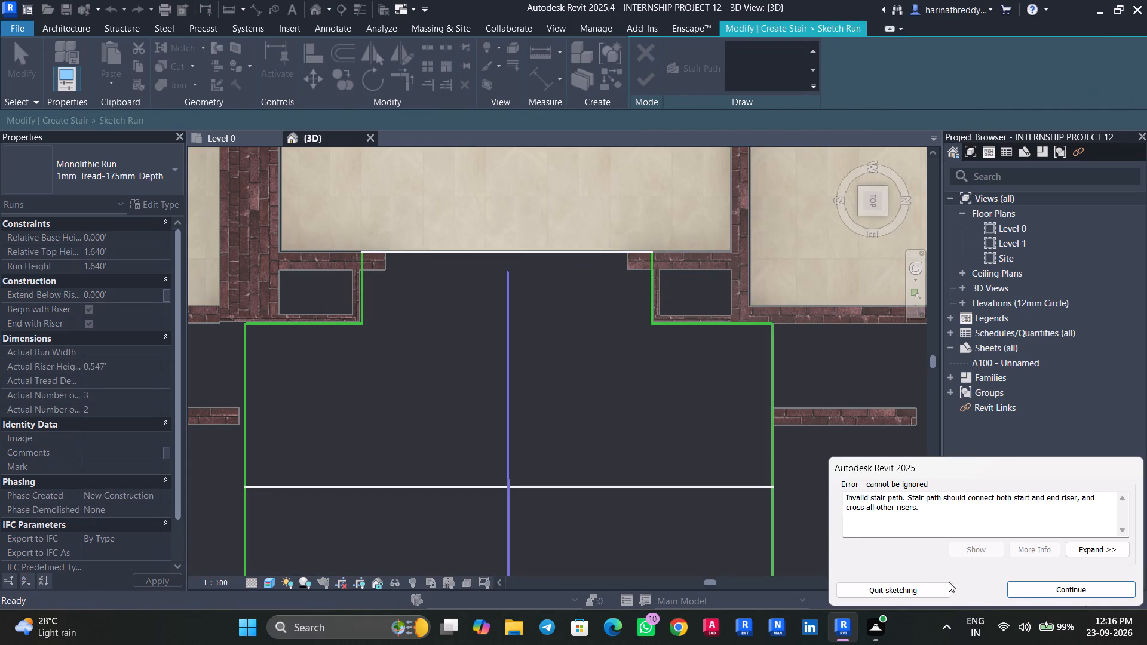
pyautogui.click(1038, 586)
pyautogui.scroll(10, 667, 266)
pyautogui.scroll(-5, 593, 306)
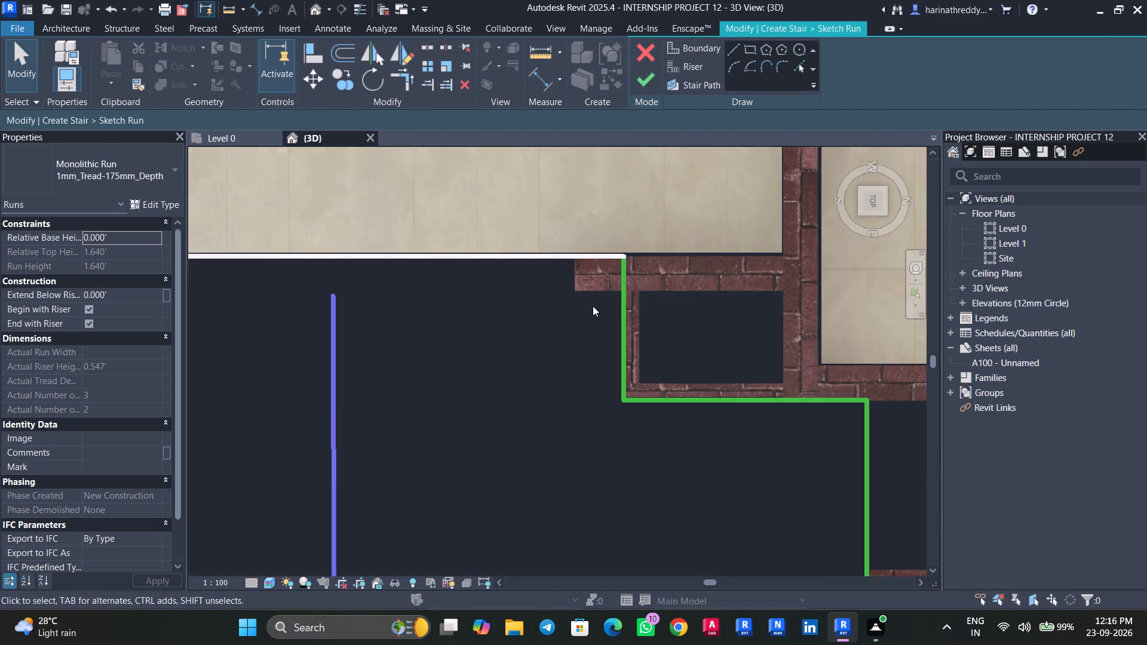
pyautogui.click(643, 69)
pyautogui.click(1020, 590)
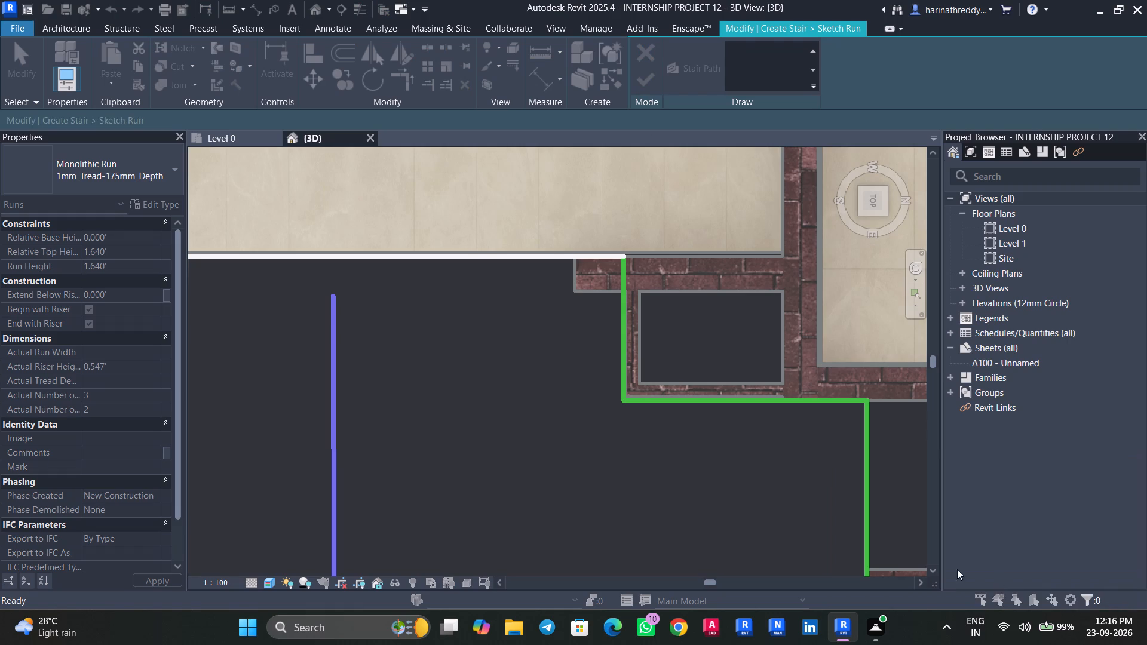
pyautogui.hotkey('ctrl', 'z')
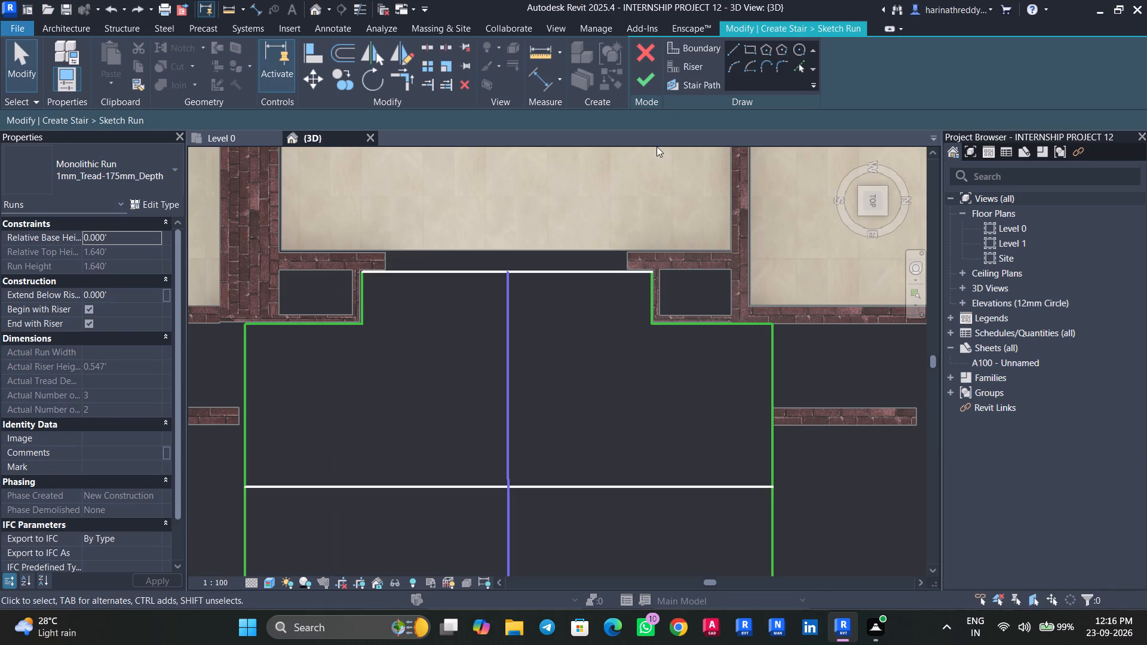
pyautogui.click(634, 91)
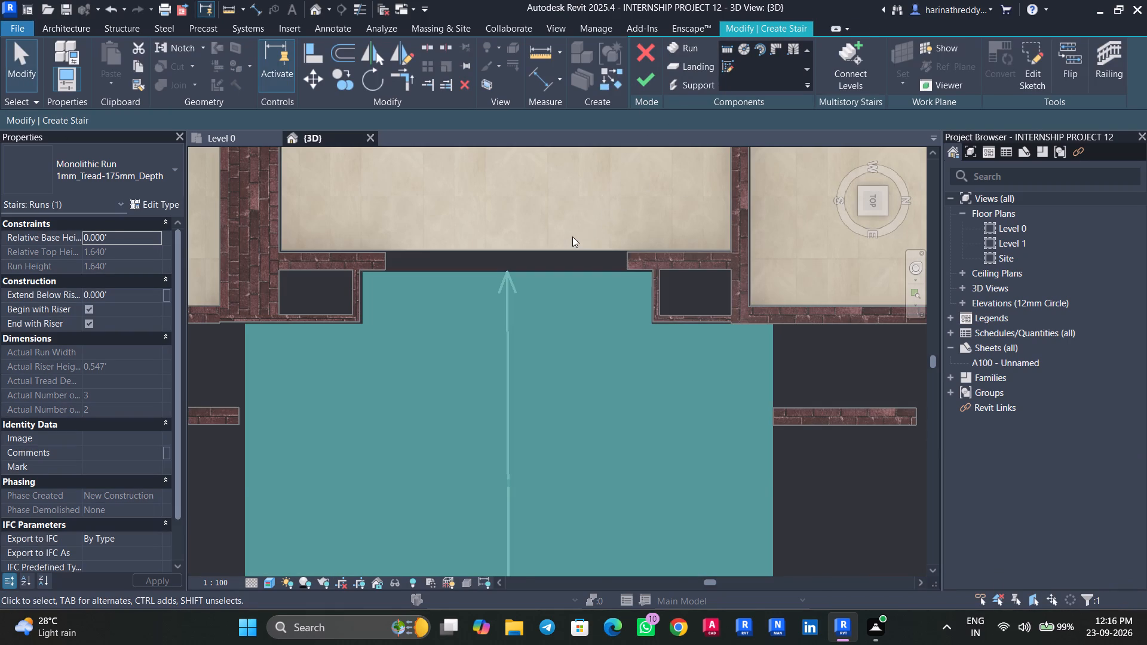
# Finish the entrance stair with its sketched run.
pyautogui.press('Escape')
pyautogui.press('Escape')
pyautogui.click(562, 248)
pyautogui.click(651, 87)
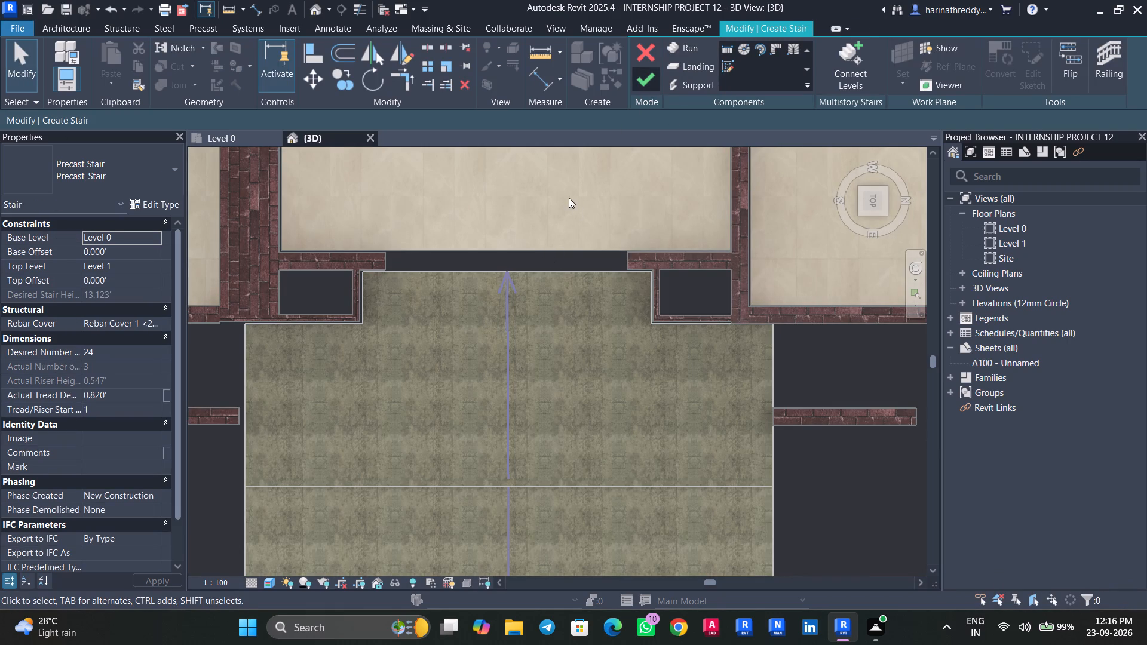
# Extend the LOUGE AREA, COORIDOR floor boundary at the lobby doorway out to the stair's innermost edge.
pyautogui.click(529, 250)
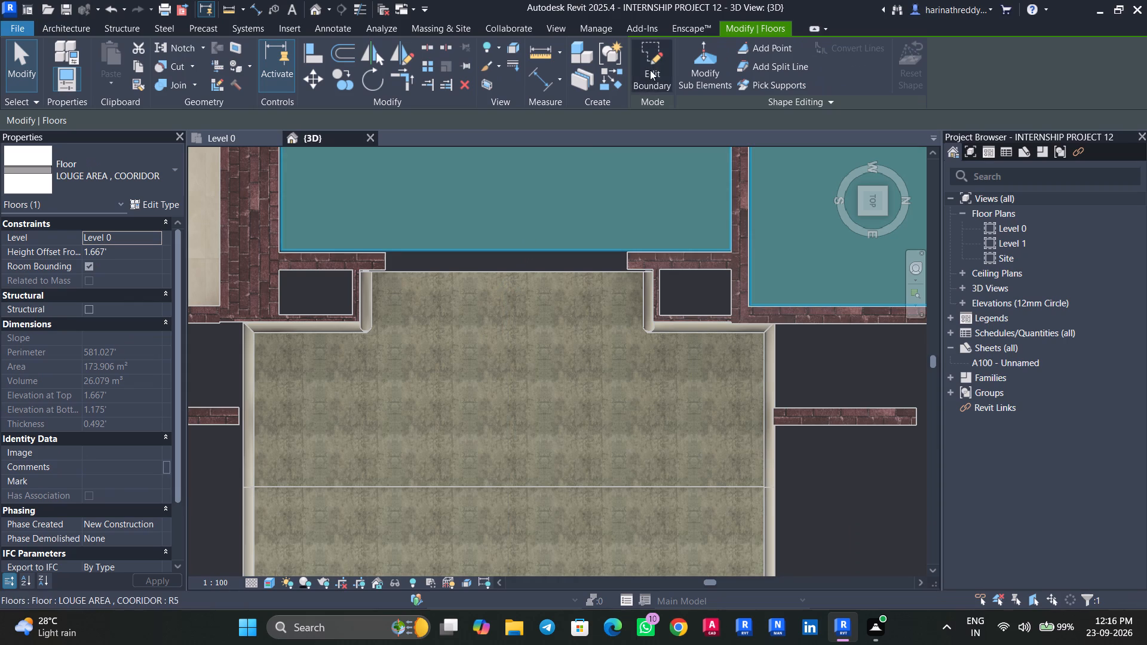
pyautogui.click(650, 67)
pyautogui.click(489, 252)
pyautogui.moveTo(498, 251); pyautogui.dragTo(499, 275)
pyautogui.click(642, 74)
pyautogui.press('Escape')
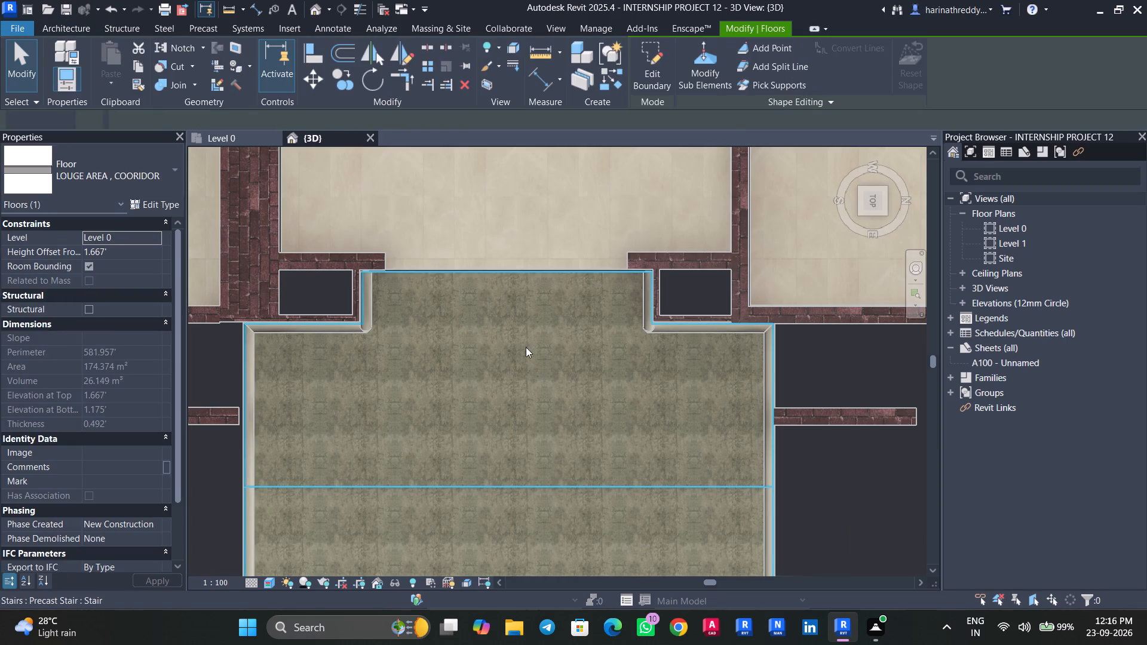
pyautogui.press('Escape')
# Examine the entrance stair, its railings and the lobby doorway in 3D from several angles.
pyautogui.scroll(-5, 503, 366)
pyautogui.keyDown('shift'); pyautogui.moveTo(516, 414); pyautogui.dragTo(587, 193, button='middle'); pyautogui.keyUp('shift')
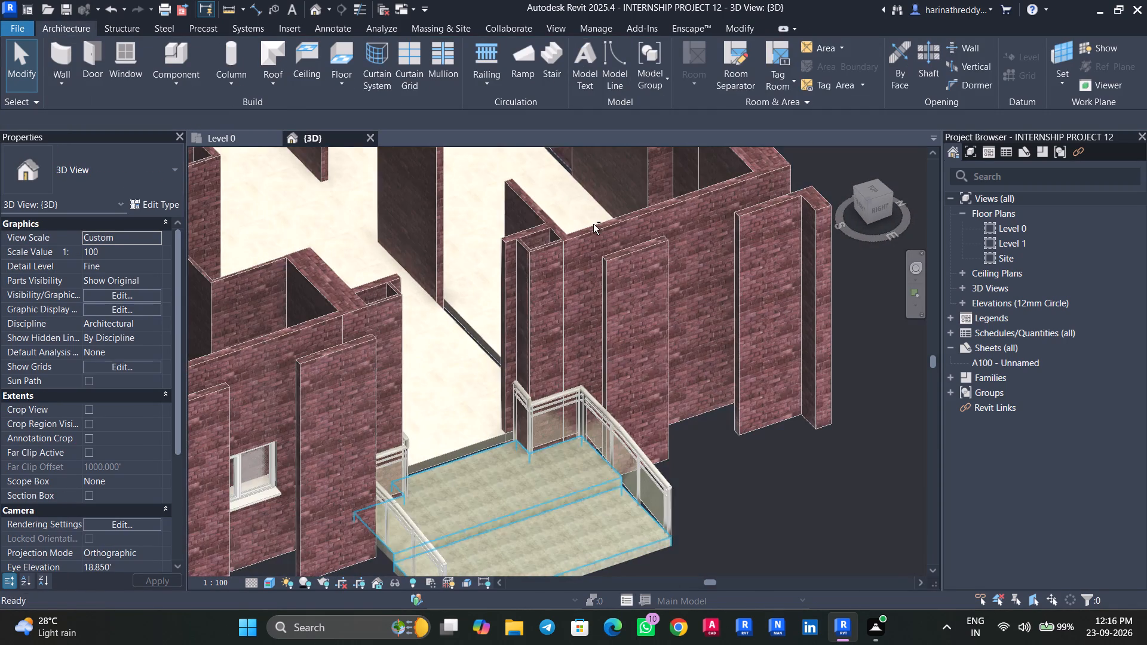
pyautogui.scroll(-1, 652, 365)
pyautogui.scroll(1, 652, 367)
pyautogui.scroll(-3, 652, 367)
pyautogui.keyDown('shift'); pyautogui.moveTo(719, 474); pyautogui.dragTo(596, 469, button='middle'); pyautogui.keyUp('shift')
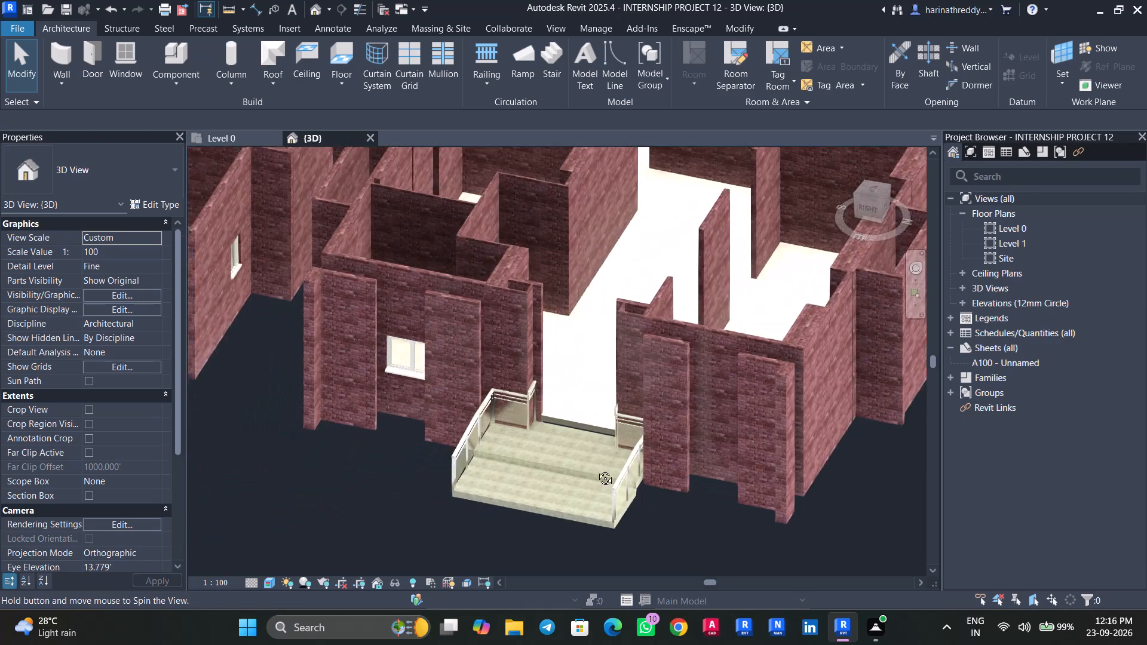
pyautogui.keyDown('shift'); pyautogui.moveTo(596, 469); pyautogui.dragTo(557, 487, button='middle'); pyautogui.keyUp('shift')
pyautogui.keyDown('shift'); pyautogui.scroll(1, 562, 483); pyautogui.keyUp('shift')
pyautogui.press('Escape')
pyautogui.press('Escape')
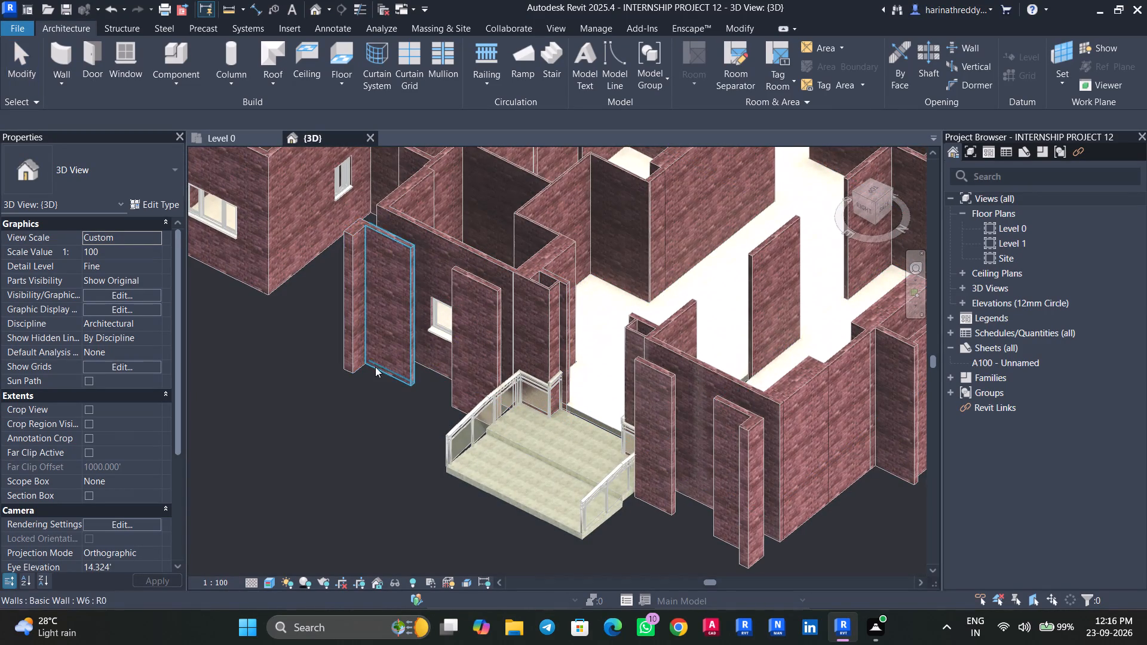
pyautogui.scroll(-1, 372, 376)
pyautogui.keyDown('shift'); pyautogui.moveTo(379, 387); pyautogui.dragTo(486, 408, button='middle'); pyautogui.keyUp('shift')
# On the Level 0 plan, stretch the W6 wall beside the upper shaft across the lobby doorway to about 11' long.
pyautogui.click(215, 140)
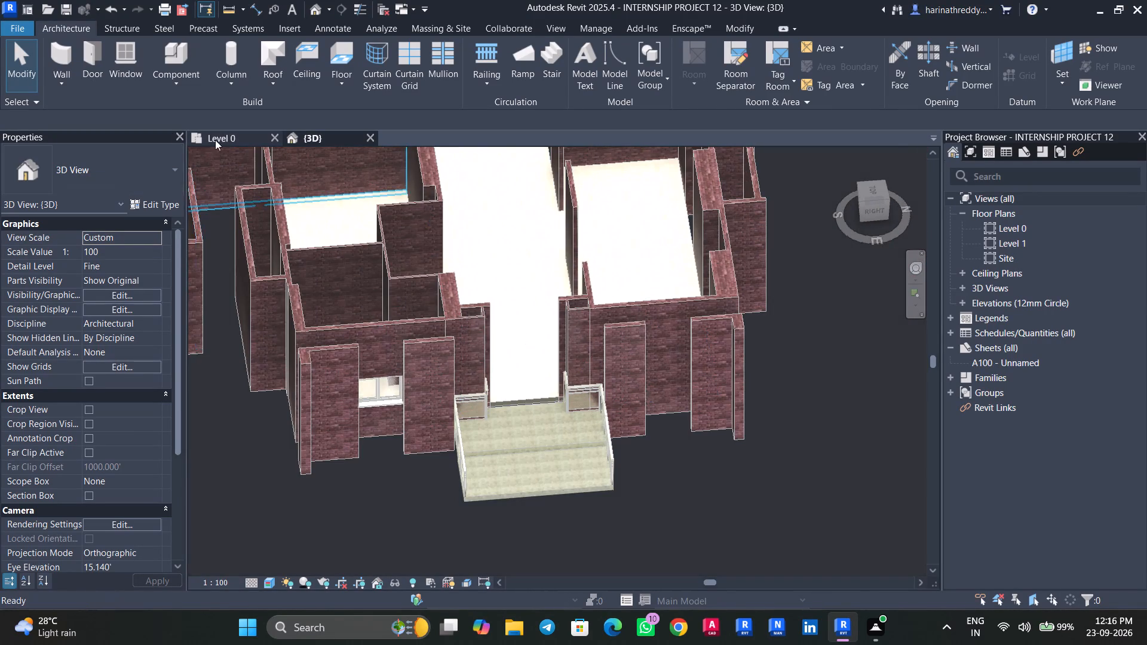
pyautogui.scroll(-4, 410, 340)
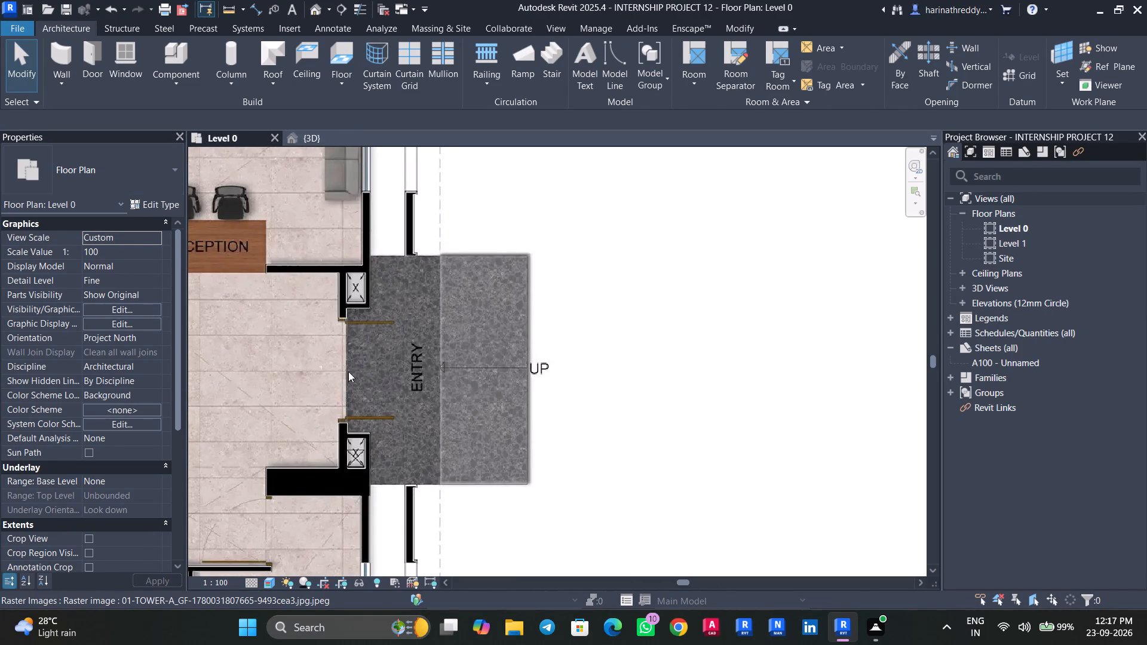
pyautogui.press('Tab')
pyautogui.click(339, 287)
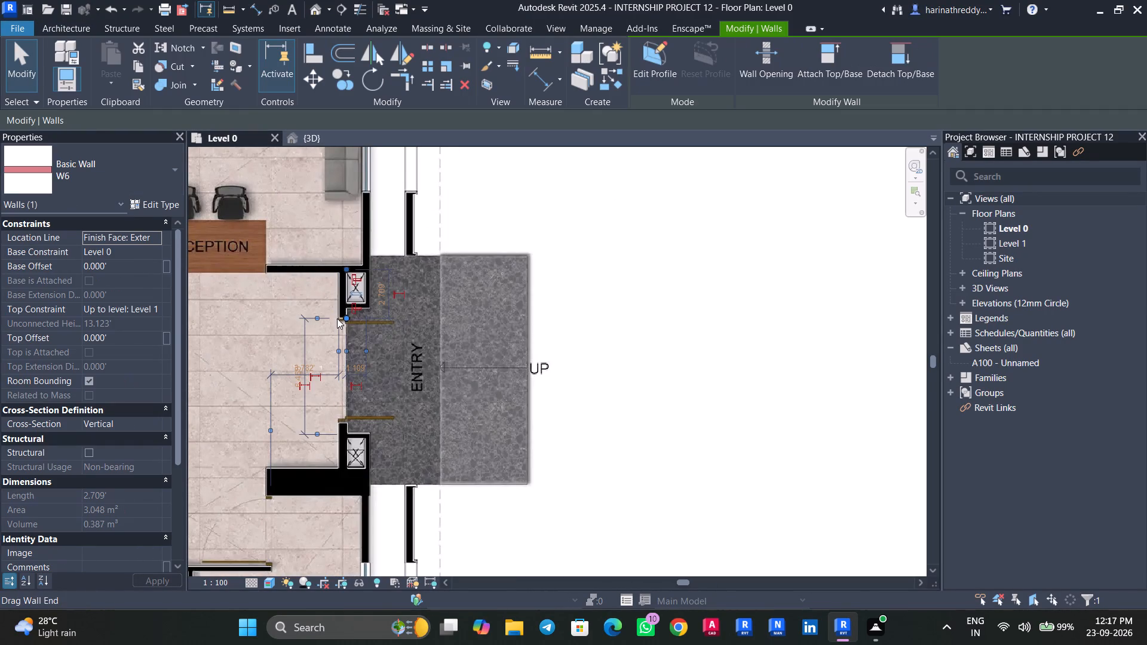
pyautogui.moveTo(345, 317); pyautogui.dragTo(339, 465)
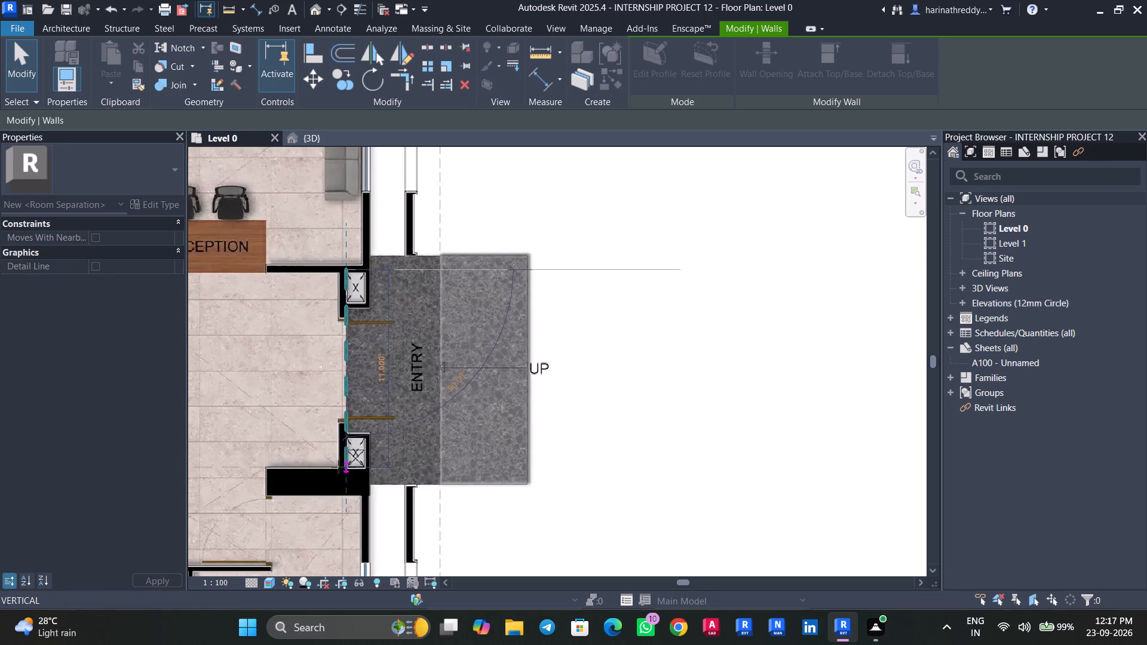
pyautogui.press('Escape')
pyautogui.press('Escape')
# Place a Doors_ExtDbl_Flush 1810x2110mm double door in the W6 wall across the lobby doorway, swinging outward over the plan image's leaves.
pyautogui.press('Tab')
pyautogui.press('Tab')
pyautogui.press('Tab')
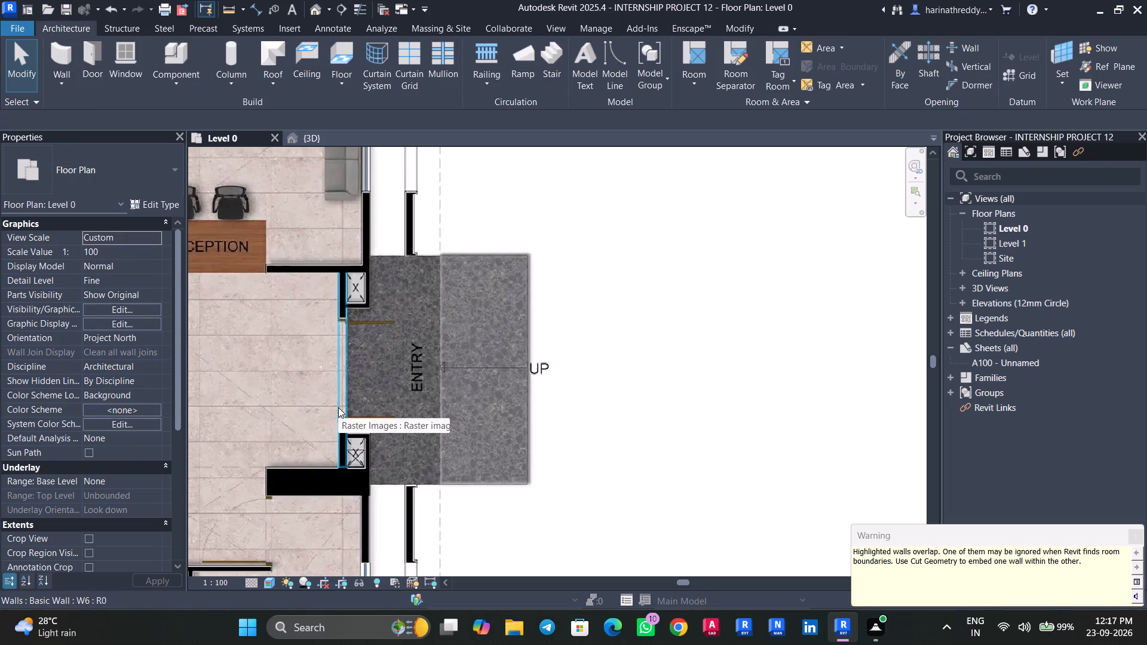
pyautogui.write('dr')
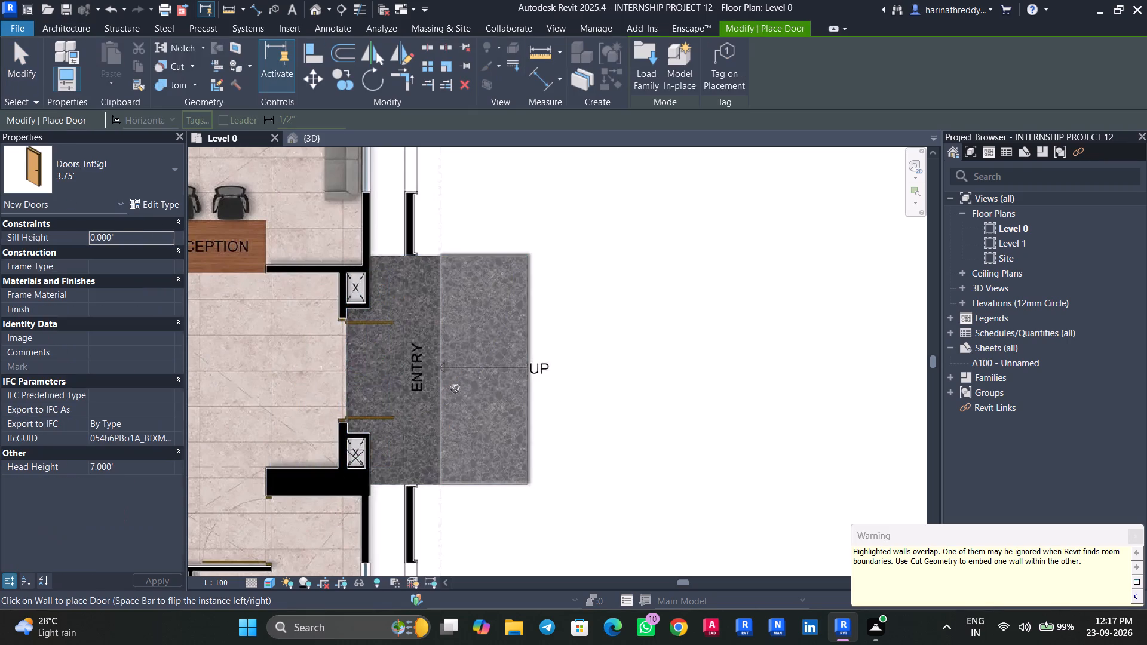
pyautogui.click(110, 180)
pyautogui.scroll(2, 59, 318)
pyautogui.click(60, 256)
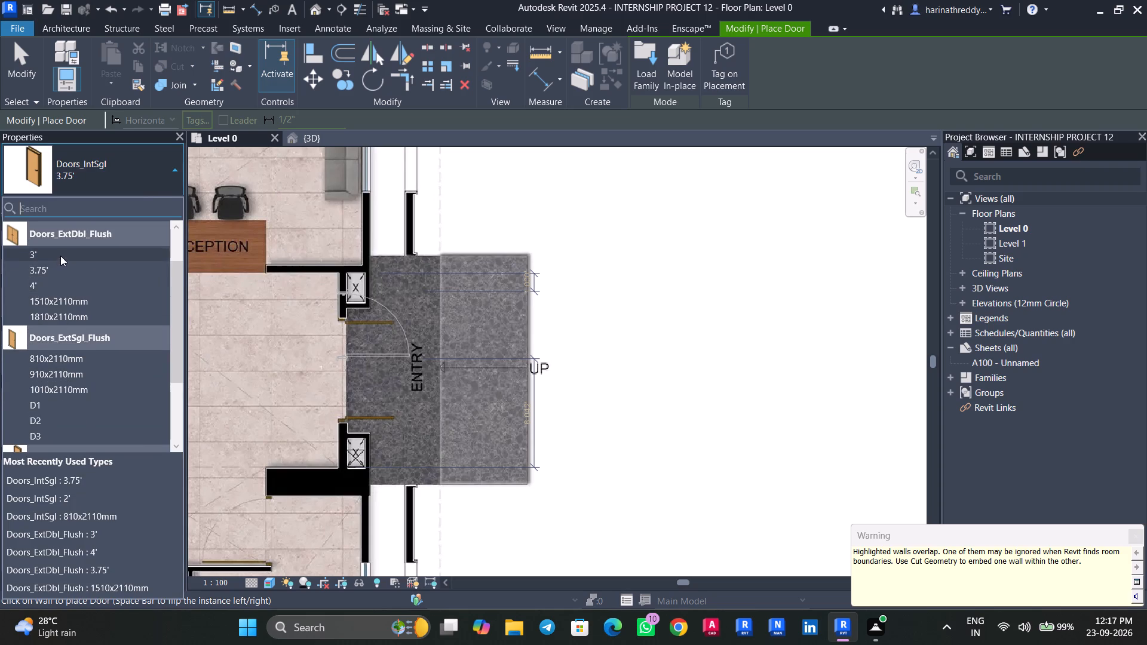
pyautogui.click(112, 161)
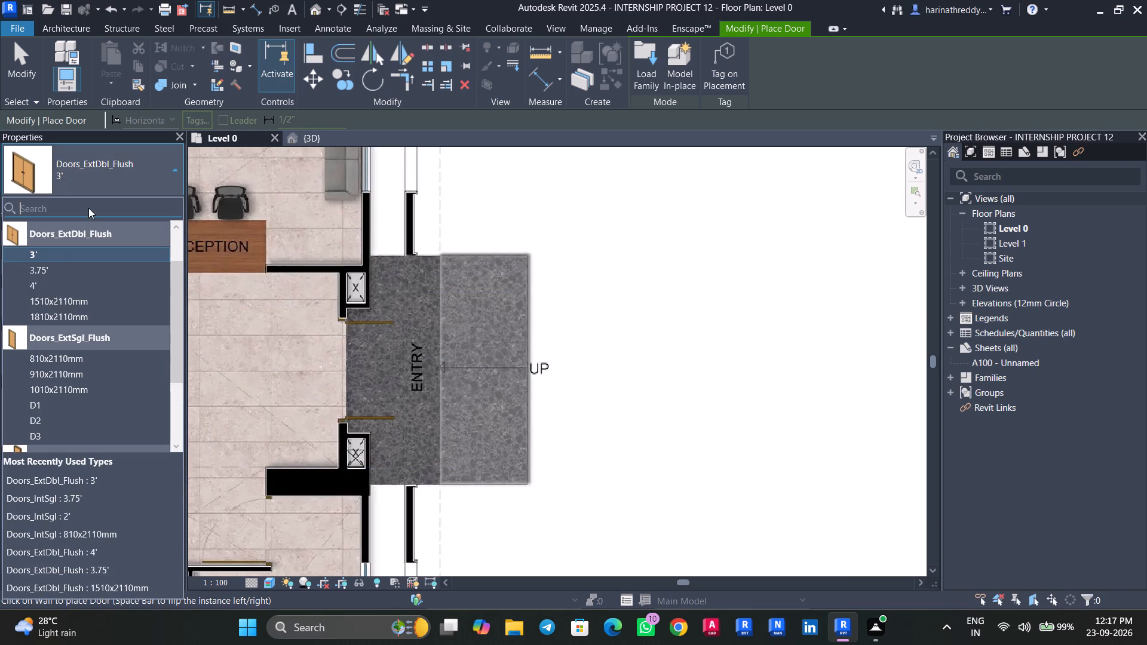
pyautogui.click(57, 284)
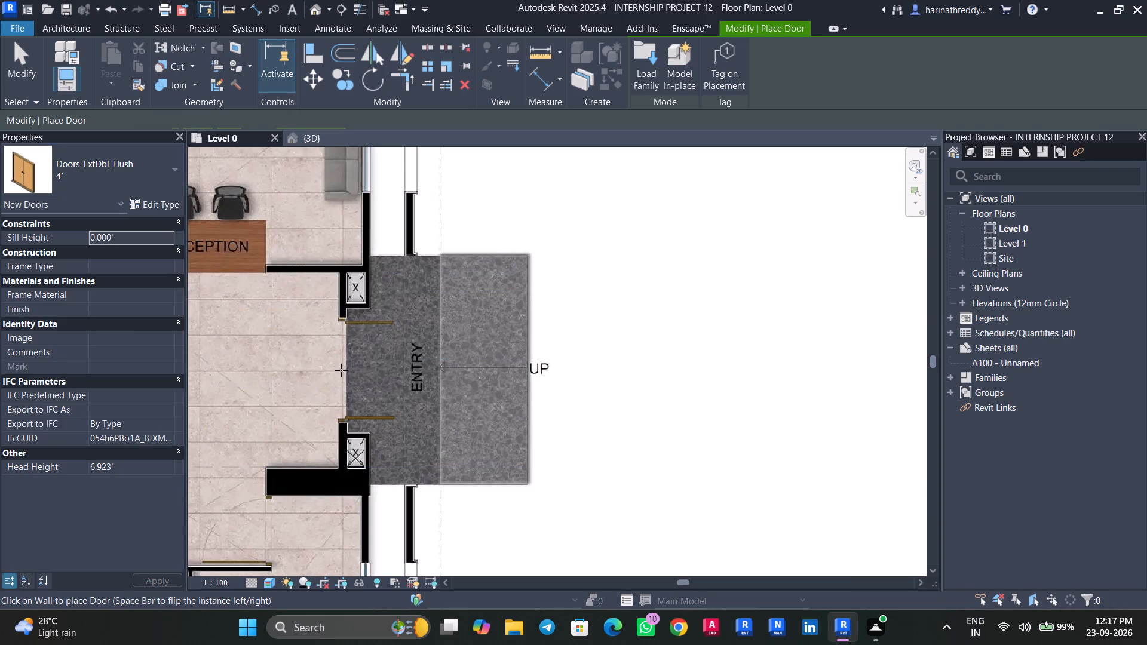
pyautogui.click(105, 176)
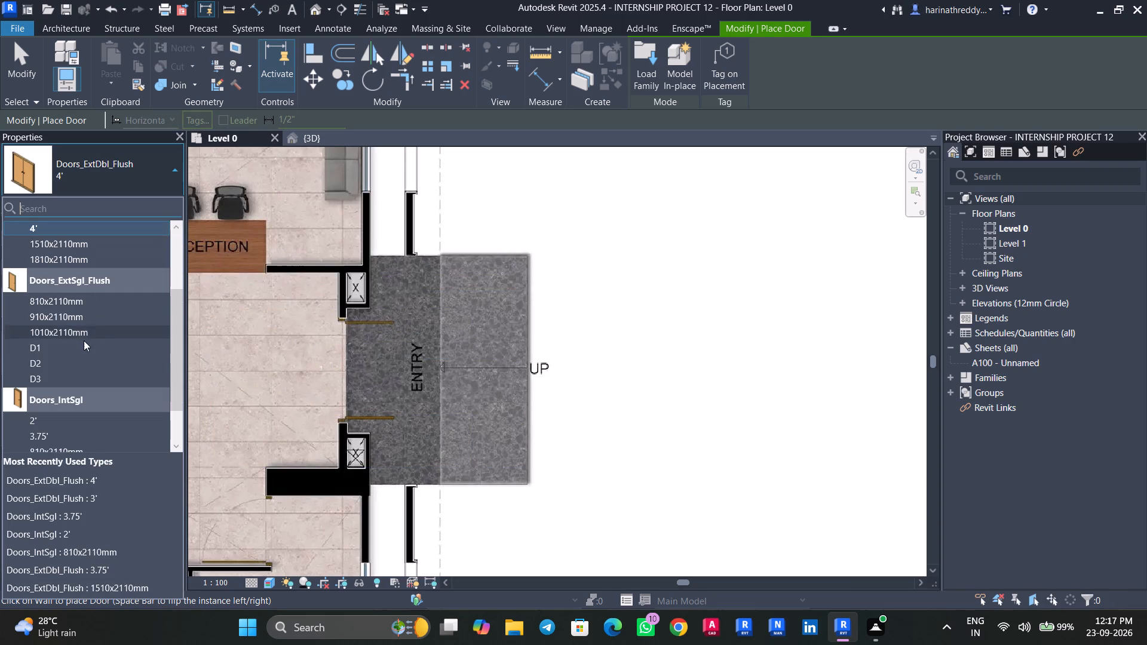
pyautogui.scroll(5, 75, 305)
pyautogui.click(82, 373)
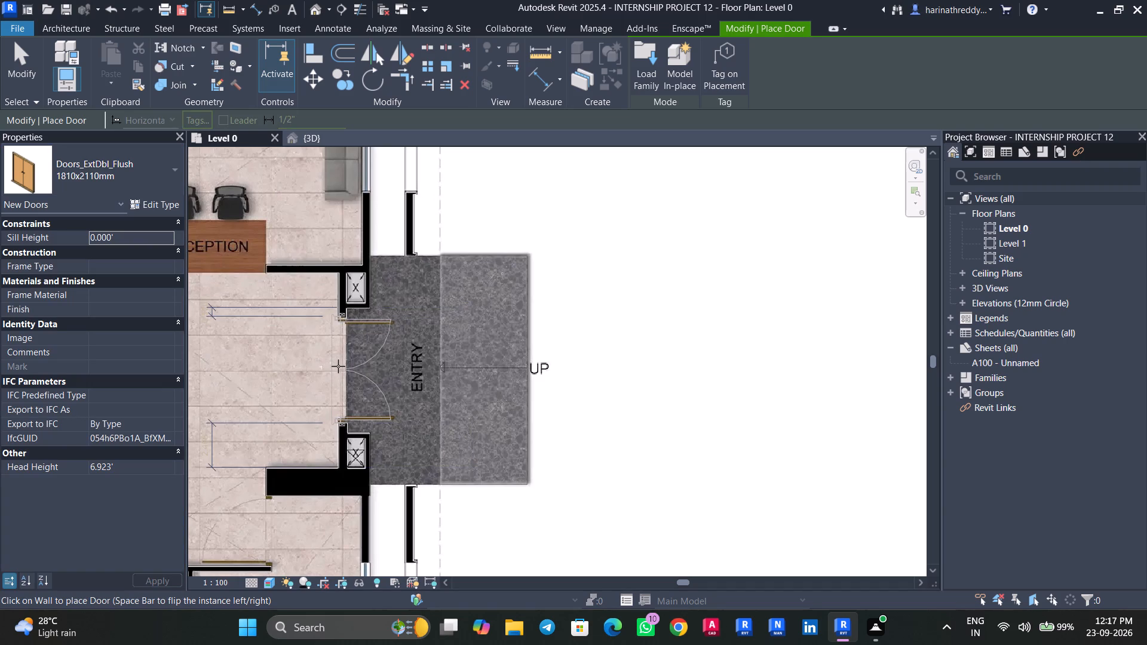
pyautogui.click(342, 366)
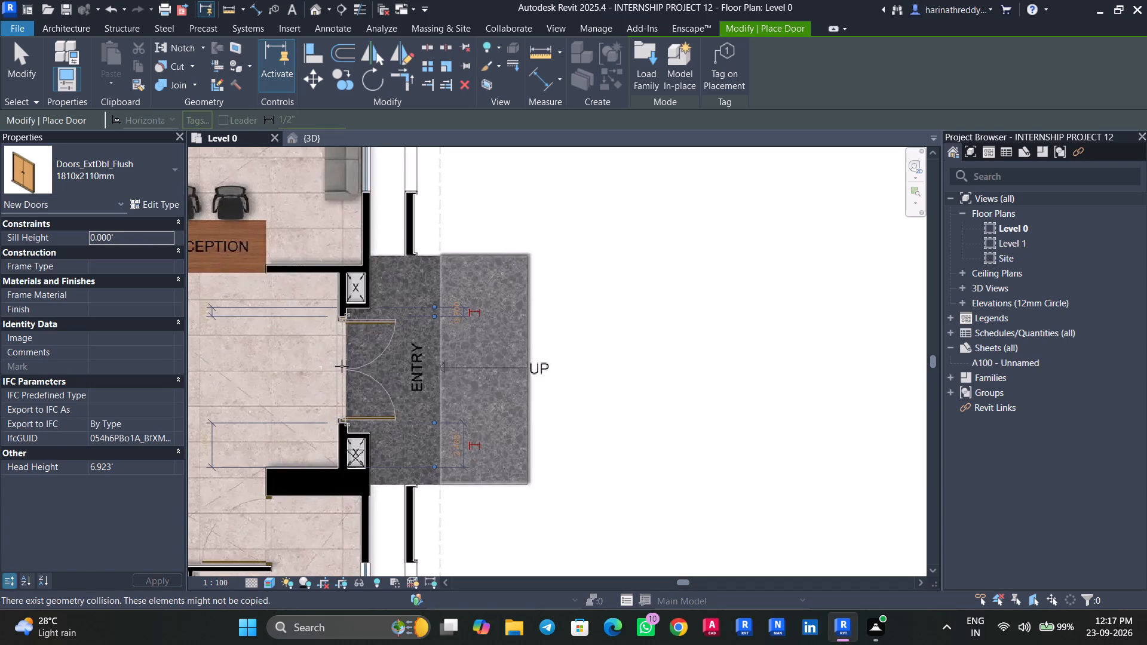
pyautogui.press('Escape')
pyautogui.press('Escape')
pyautogui.press('Escape')
pyautogui.press('Escape')
# In the 3D view facing the entrance, nudge the new double door up to a sill height of 1.667'.
pyautogui.click(309, 131)
pyautogui.click(310, 134)
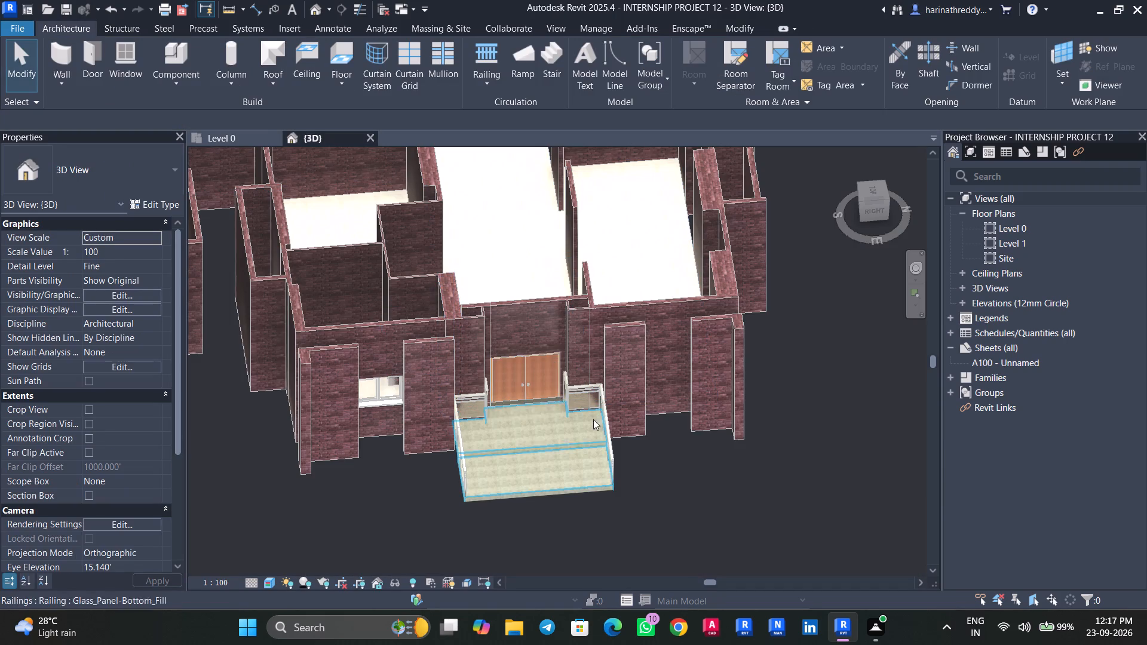
pyautogui.click(514, 364)
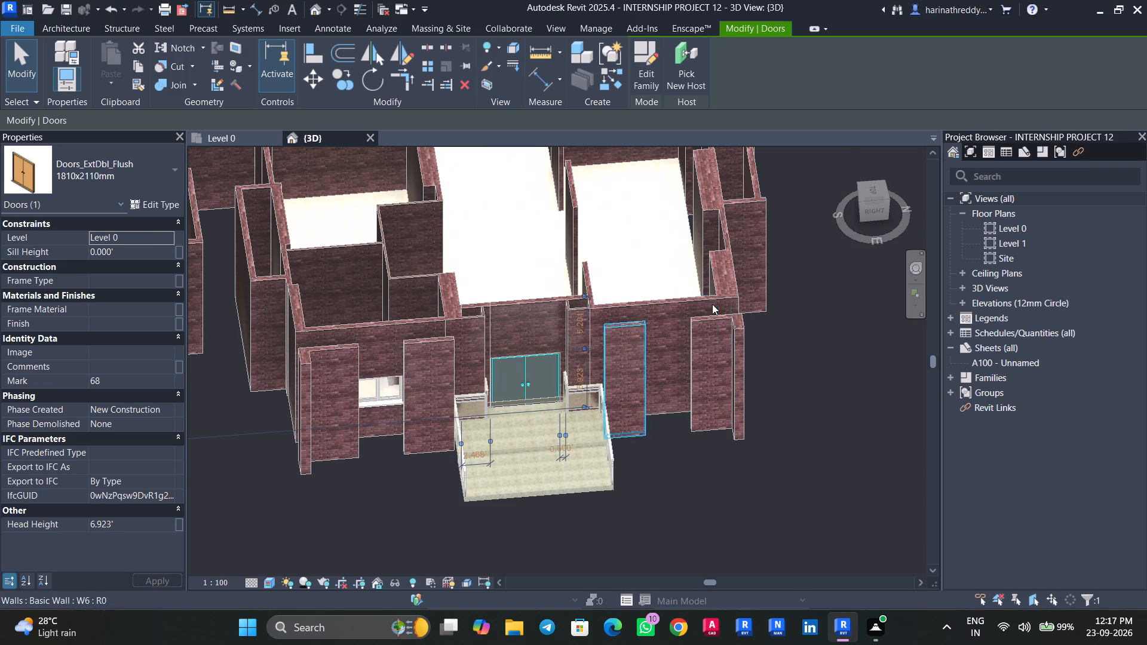
pyautogui.click(873, 213)
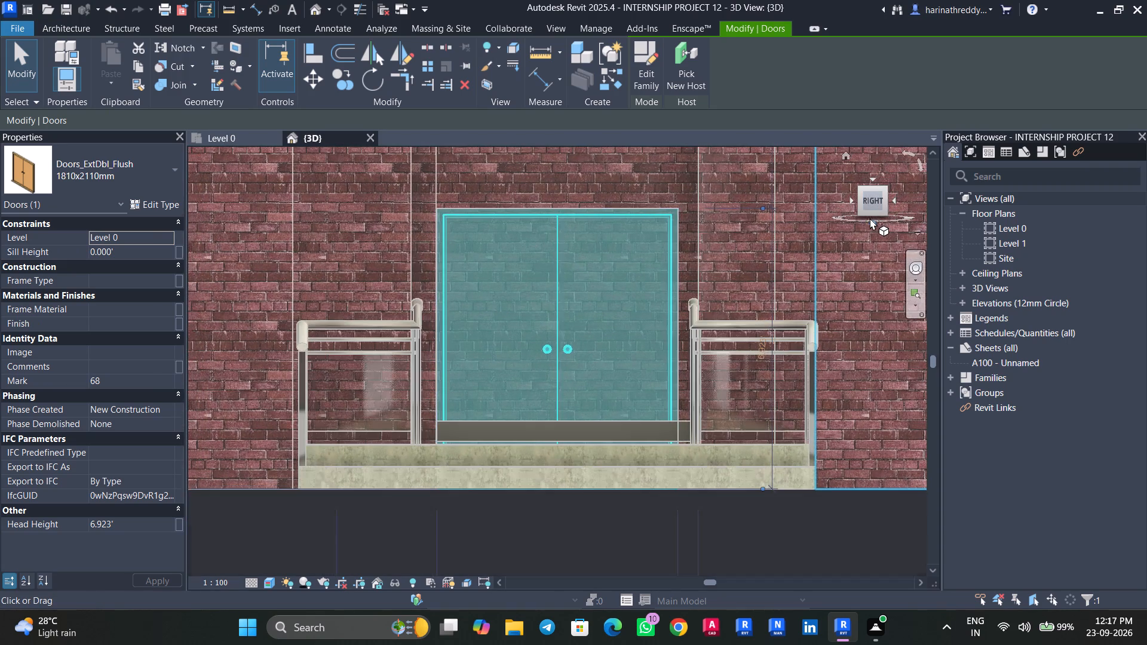
pyautogui.press('Up')
pyautogui.press('Up')
pyautogui.press('Up')
pyautogui.press('Up')
pyautogui.press('Up')
pyautogui.press('Up')
pyautogui.press('Up')
pyautogui.press('Up')
pyautogui.press('Up')
pyautogui.press('Up')
pyautogui.press('Up')
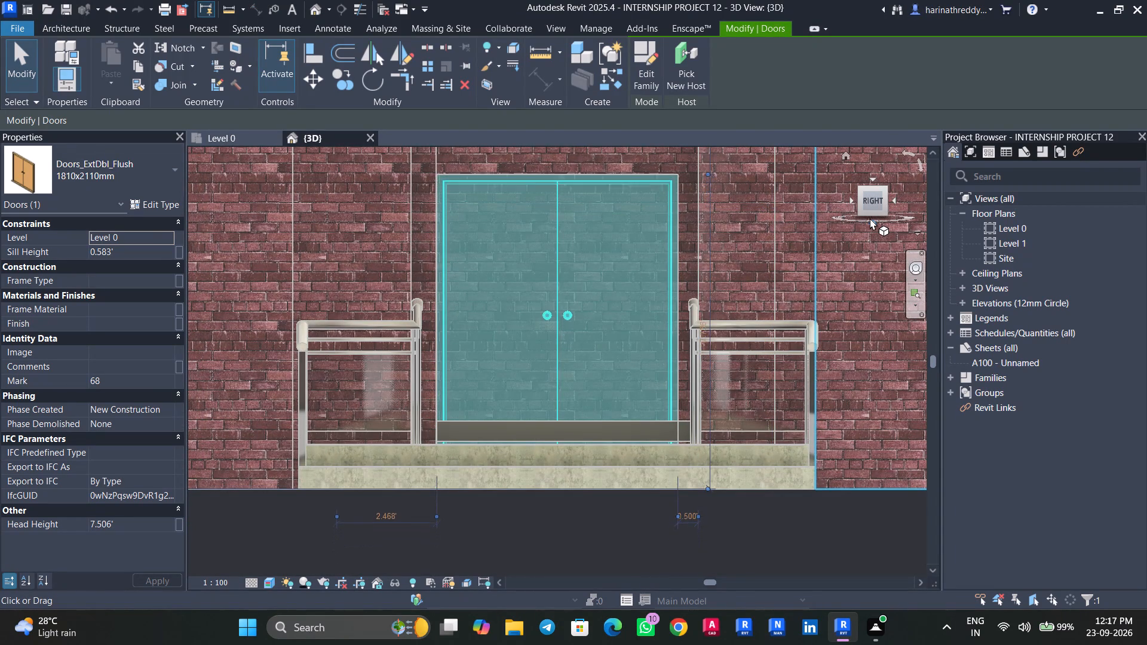
pyautogui.press('Up')
pyautogui.press('Up')
pyautogui.press('Up')
pyautogui.press('Up')
pyautogui.press('Down')
pyautogui.press('Down')
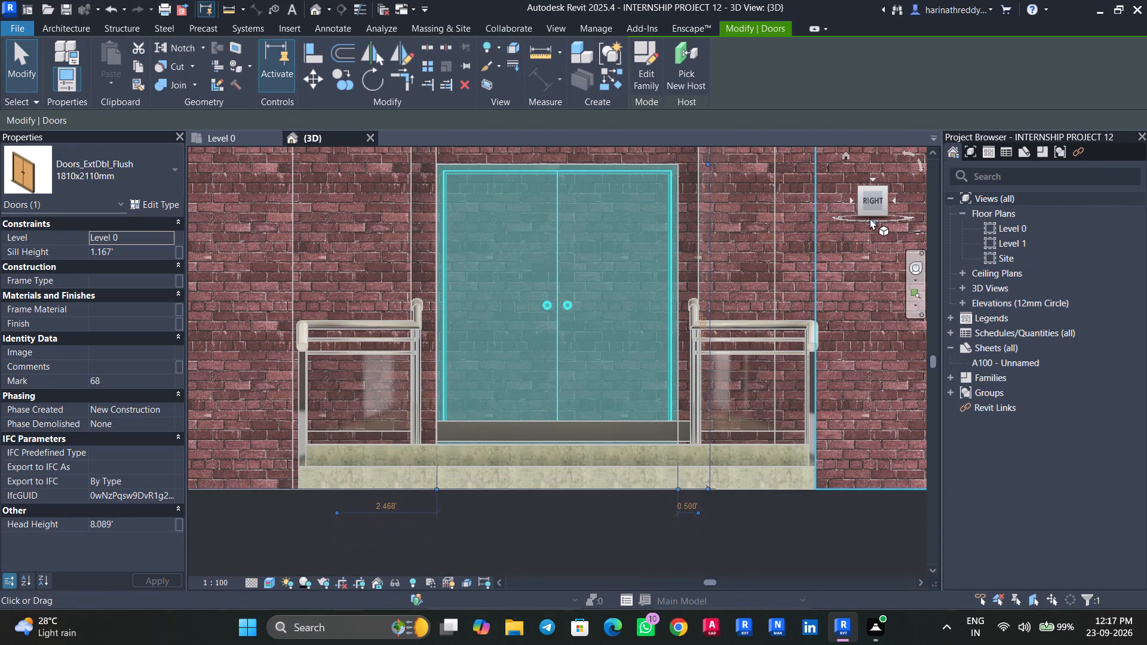
pyautogui.press('Up')
pyautogui.press('Up')
pyautogui.press('Up')
pyautogui.press('Up')
pyautogui.press('Up')
pyautogui.press('Up')
pyautogui.press('Up')
pyautogui.press('Up')
pyautogui.press('Down')
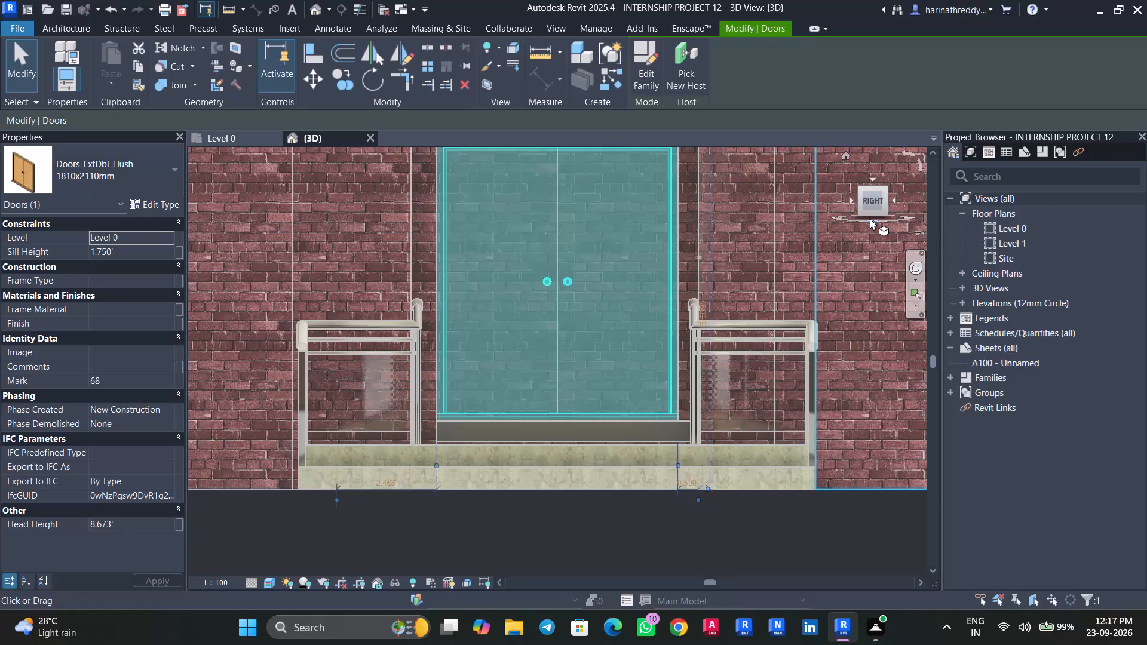
pyautogui.press('Escape')
# Nudge the entrance double door down in the front-facing 3D view so its bottom meets the stair's top surface.
pyautogui.keyDown('shift'); pyautogui.moveTo(697, 409); pyautogui.dragTo(746, 554, button='middle'); pyautogui.keyUp('shift')
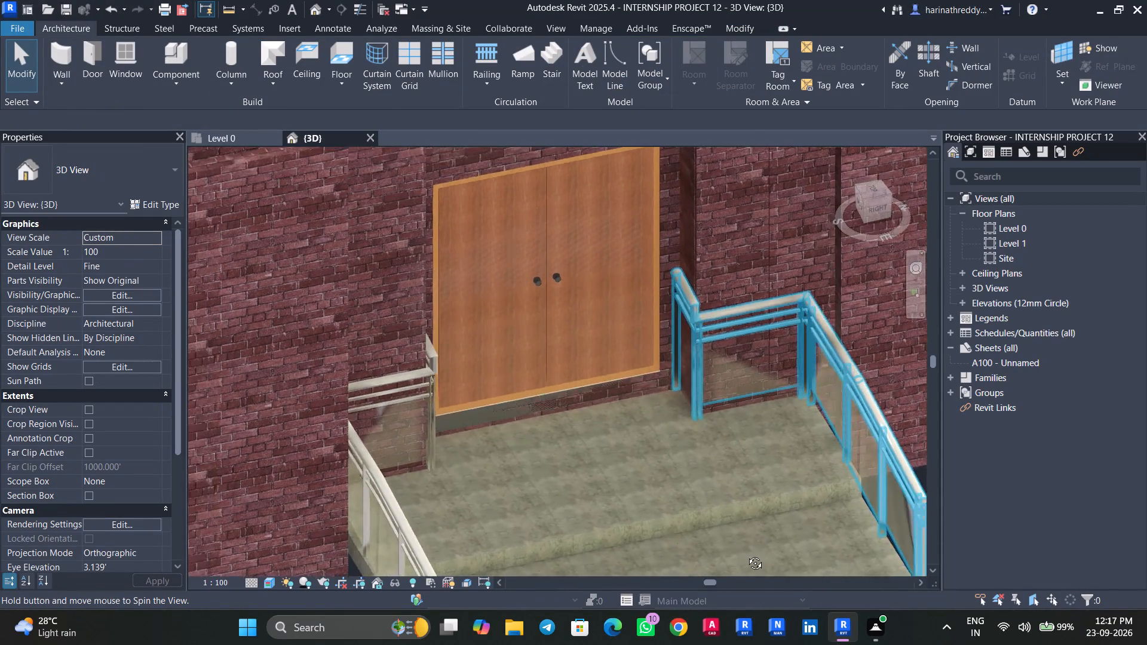
pyautogui.keyDown('shift'); pyautogui.moveTo(746, 554); pyautogui.dragTo(633, 556, button='middle'); pyautogui.keyUp('shift')
pyautogui.scroll(-9, 575, 505)
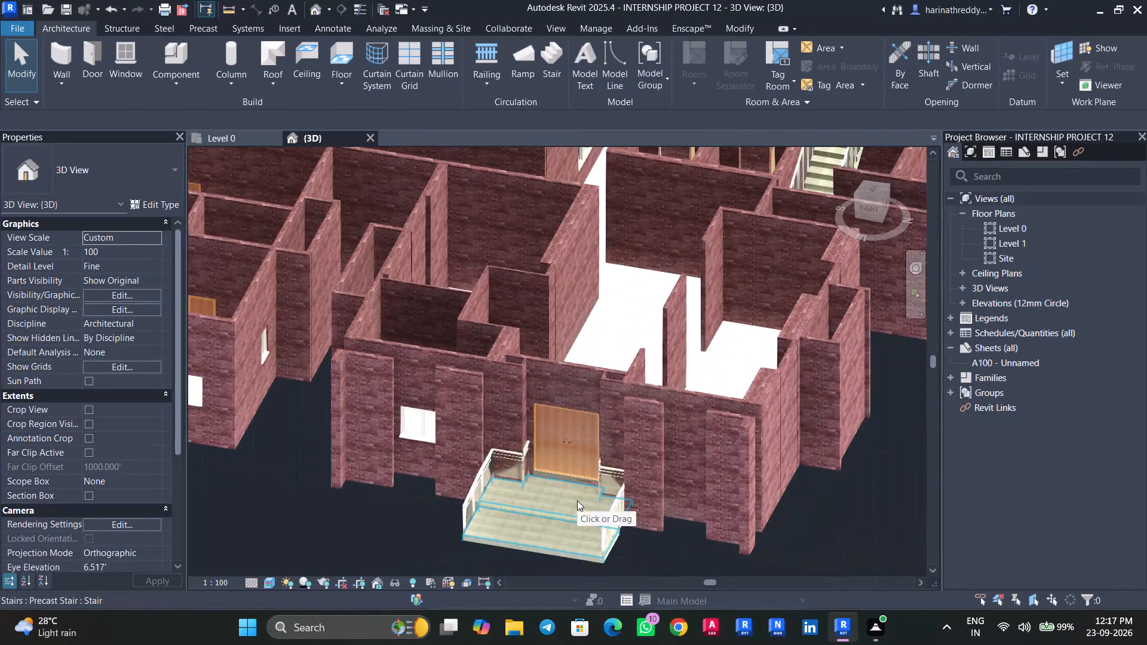
pyautogui.keyDown('shift'); pyautogui.moveTo(577, 503); pyautogui.dragTo(569, 554, button='middle'); pyautogui.keyUp('shift')
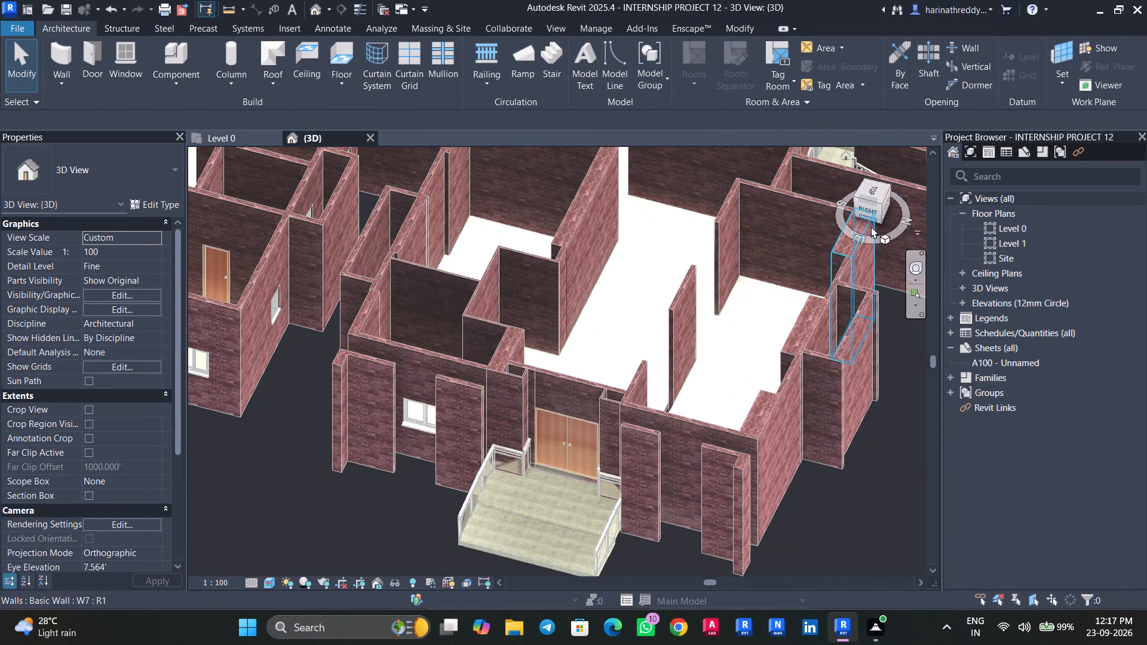
pyautogui.click(866, 210)
pyautogui.scroll(4, 625, 410)
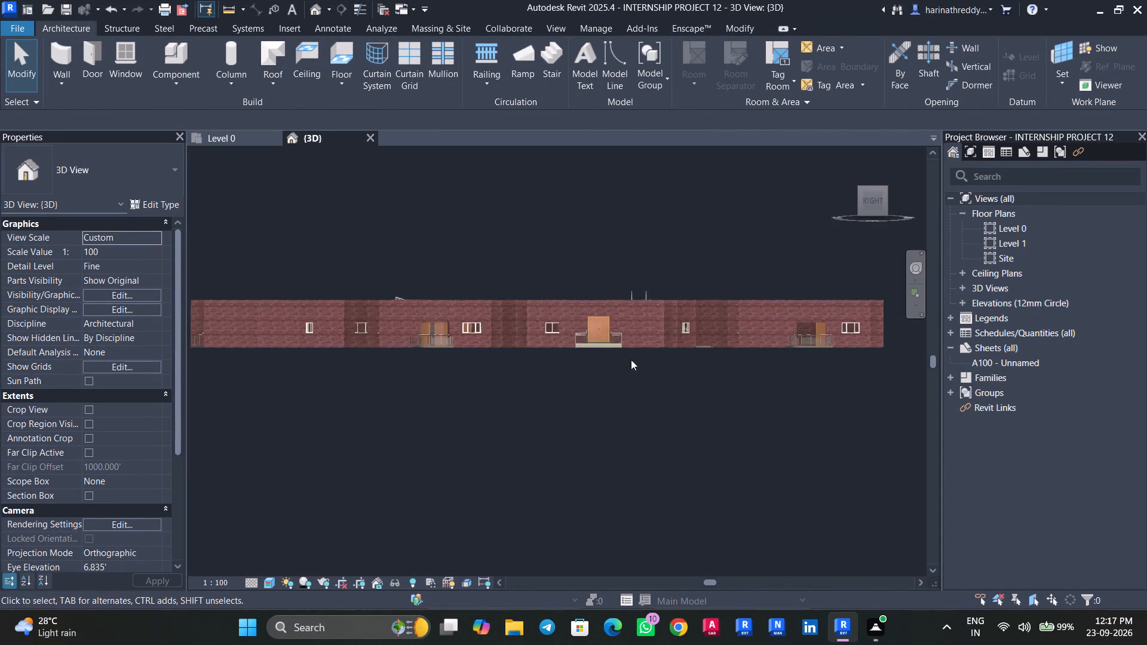
pyautogui.scroll(6, 631, 360)
pyautogui.click(581, 304)
pyautogui.scroll(11, 581, 305)
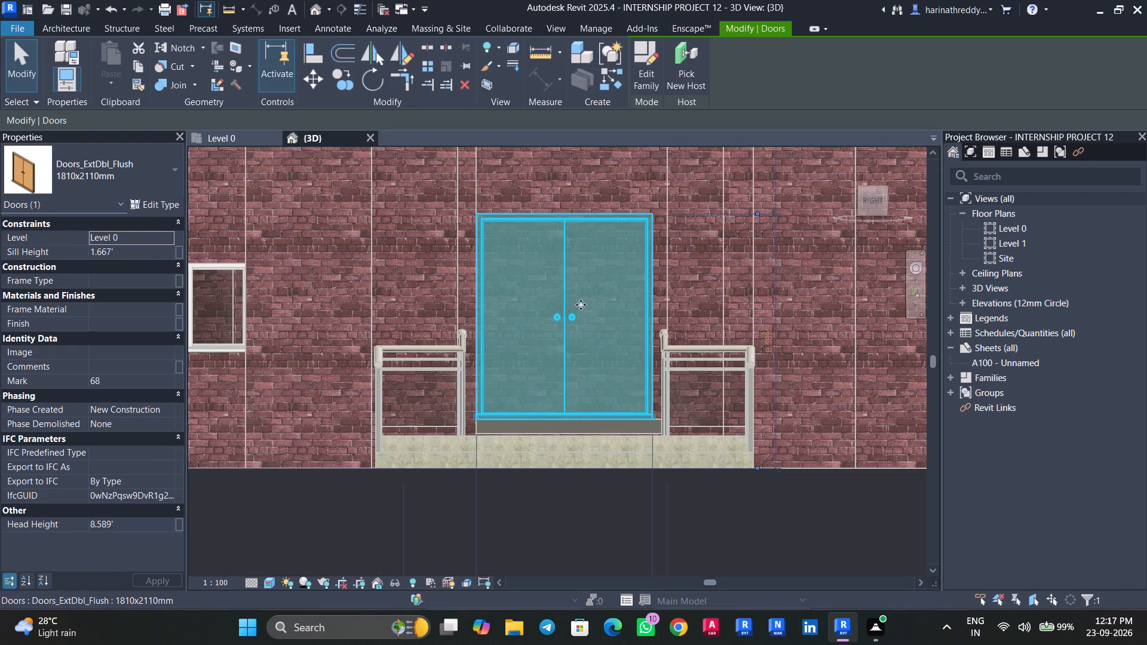
pyautogui.press('Down')
pyautogui.press('Down')
pyautogui.press('Down')
pyautogui.press('Down')
pyautogui.press('Down')
pyautogui.press('Down')
pyautogui.press('Escape')
pyautogui.press('Escape')
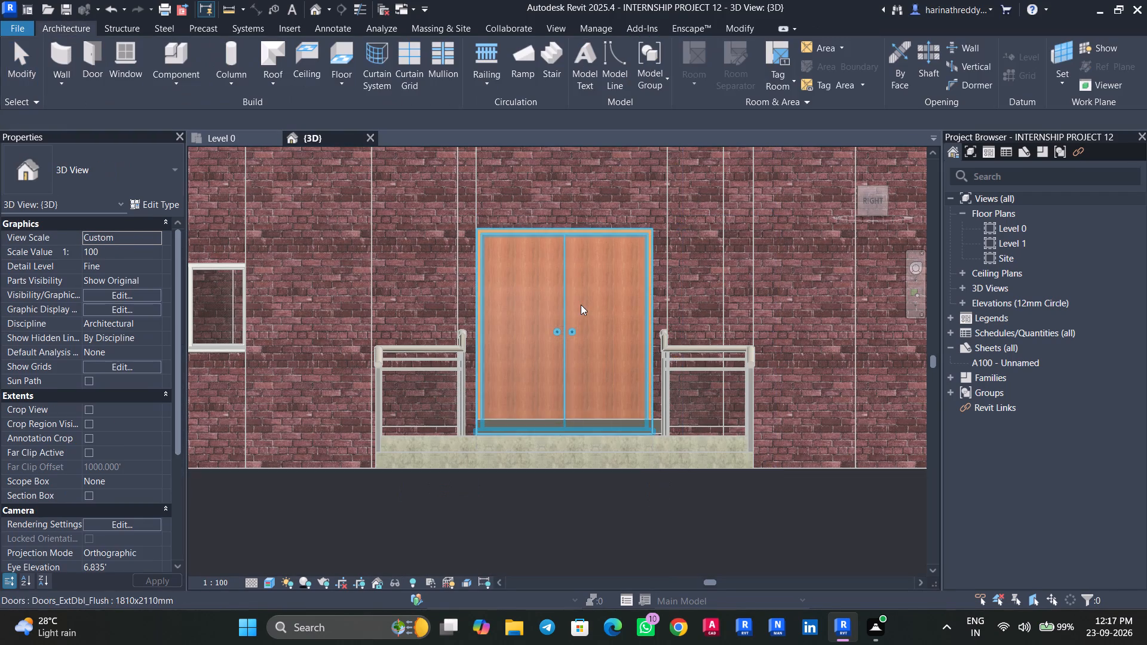
# Pull the LOUGE AREA, COORIDOR floor boundary at the lobby doorway back to the door wall's inner face.
pyautogui.scroll(-3, 599, 438)
pyautogui.keyDown('shift'); pyautogui.moveTo(607, 483); pyautogui.dragTo(651, 588, button='middle'); pyautogui.keyUp('shift')
pyautogui.click(690, 515)
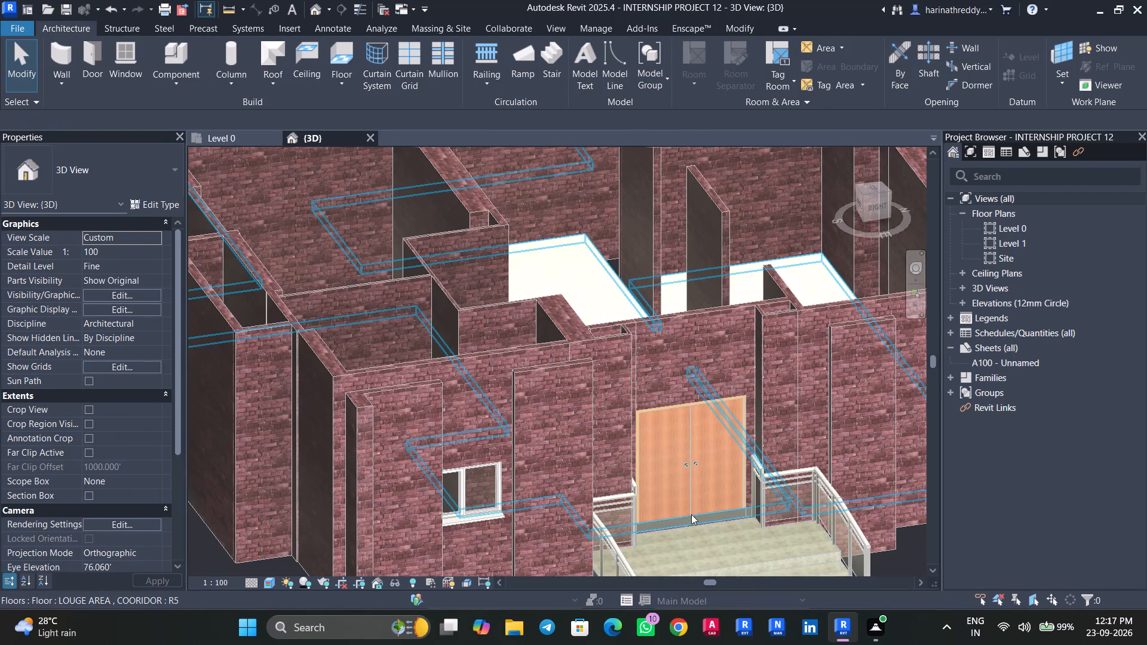
pyautogui.click(871, 189)
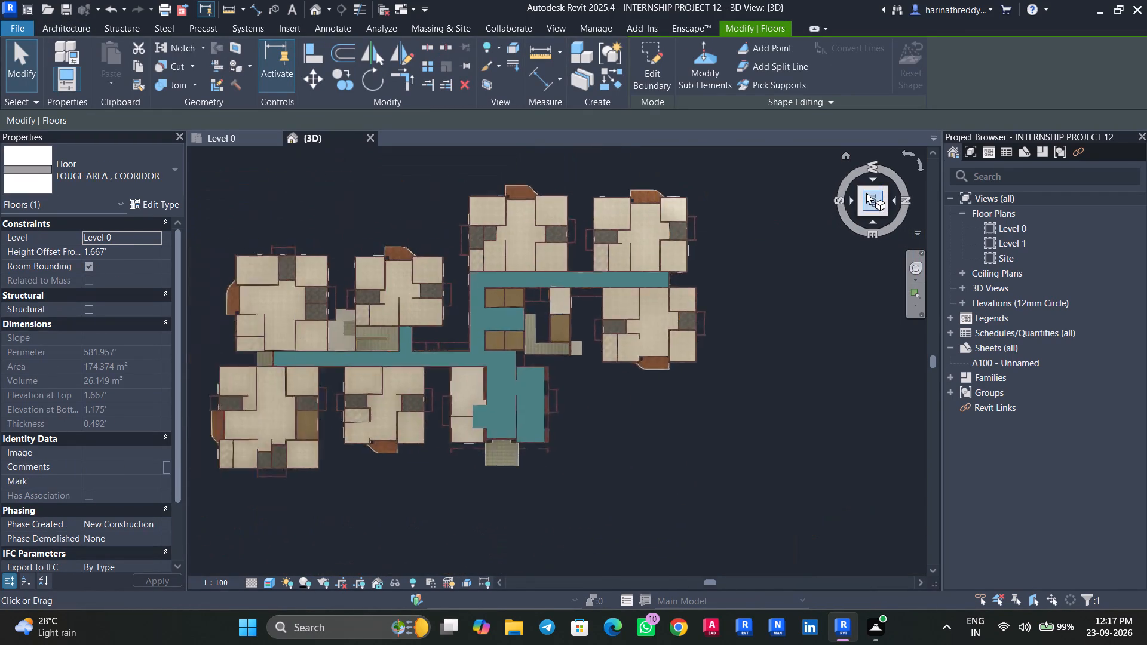
pyautogui.click(649, 69)
pyautogui.scroll(10, 583, 463)
pyautogui.click(595, 401)
pyautogui.scroll(8, 595, 400)
pyautogui.moveTo(593, 404); pyautogui.dragTo(595, 400)
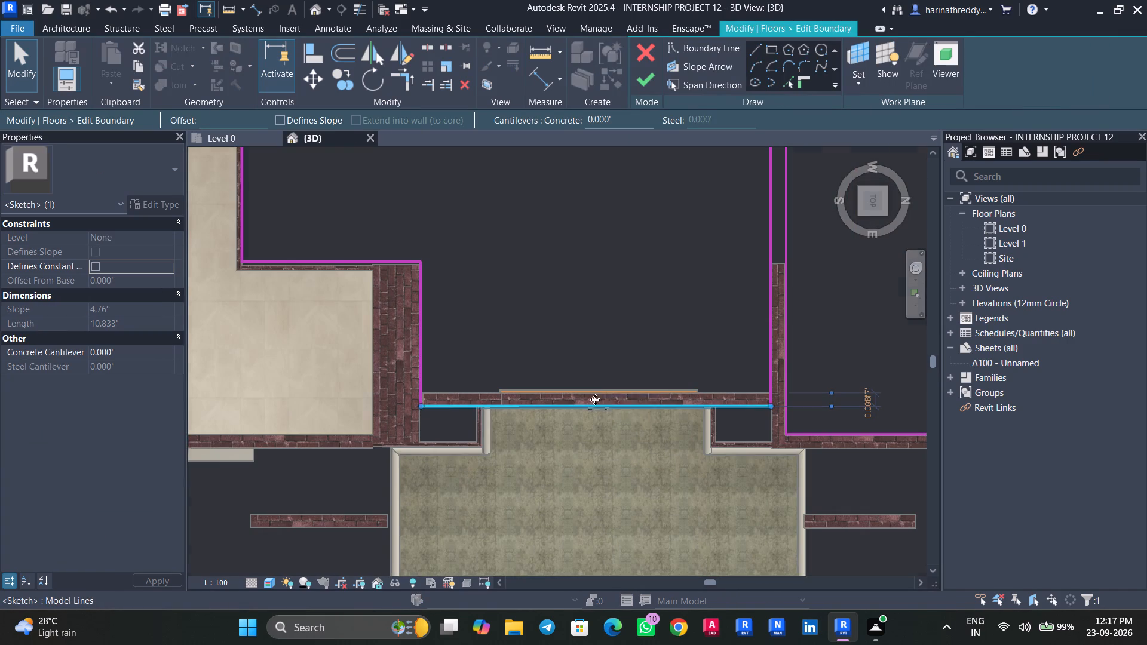
pyautogui.moveTo(595, 400); pyautogui.dragTo(597, 390)
pyautogui.moveTo(548, 409); pyautogui.dragTo(553, 392)
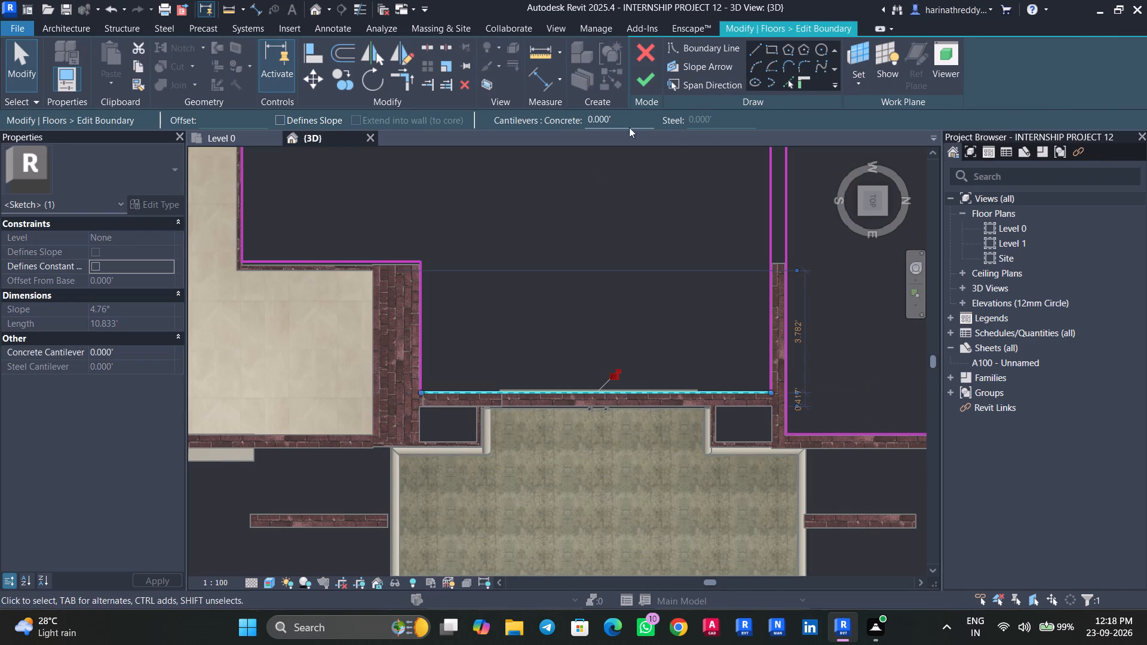
pyautogui.click(648, 79)
pyautogui.scroll(-3, 551, 263)
pyautogui.press('Escape')
pyautogui.press('Escape')
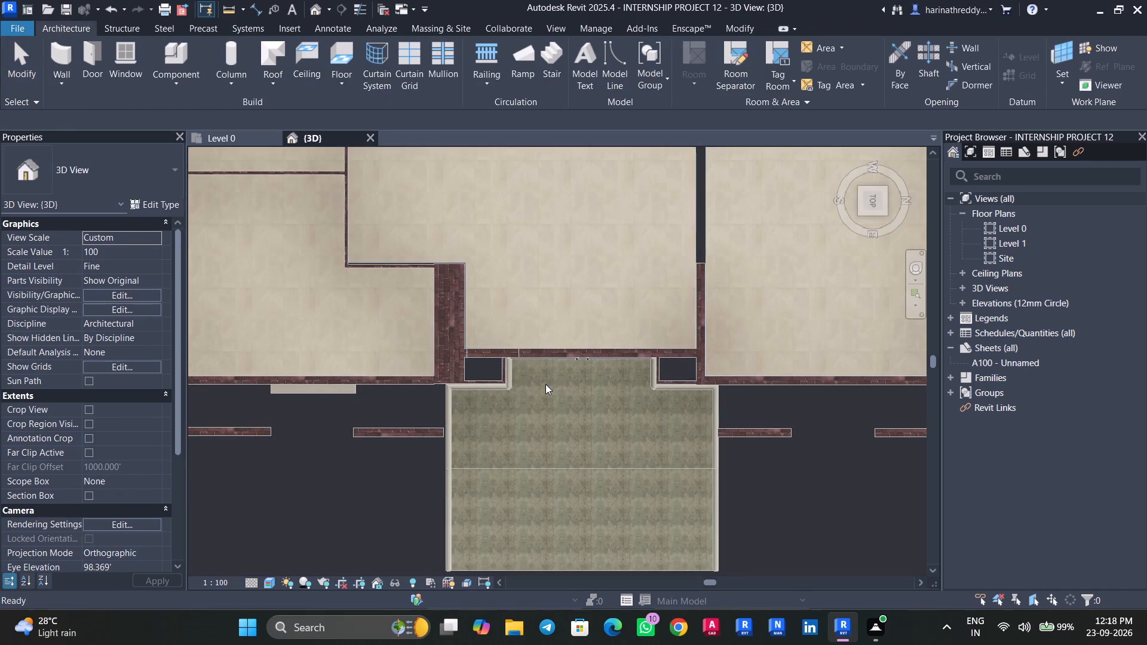
# Examine the entrance stair, its double door and the surrounding building in 3D.
pyautogui.scroll(-3, 545, 384)
pyautogui.keyDown('shift'); pyautogui.moveTo(546, 527); pyautogui.dragTo(607, 383, button='middle'); pyautogui.keyUp('shift')
pyautogui.scroll(-3, 606, 386)
pyautogui.keyDown('shift'); pyautogui.moveTo(600, 404); pyautogui.dragTo(641, 346, button='middle'); pyautogui.keyUp('shift')
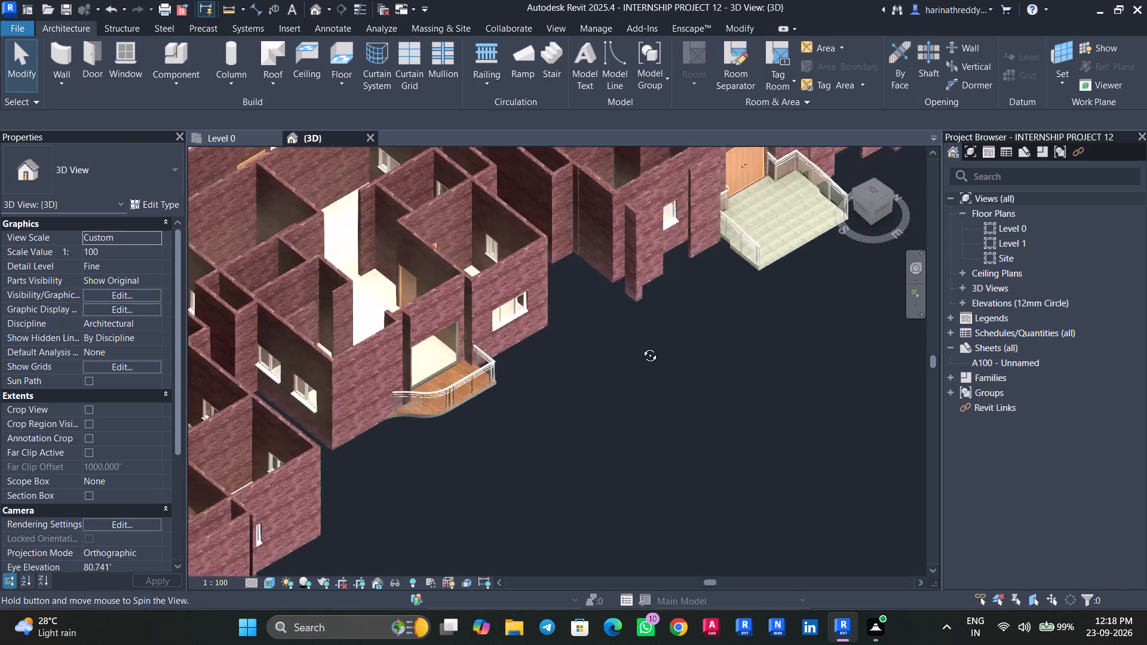
pyautogui.keyDown('shift'); pyautogui.moveTo(641, 346); pyautogui.dragTo(646, 324, button='middle'); pyautogui.keyUp('shift')
pyautogui.moveTo(653, 322); pyautogui.dragTo(548, 539, button='middle')
pyautogui.scroll(9, 680, 438)
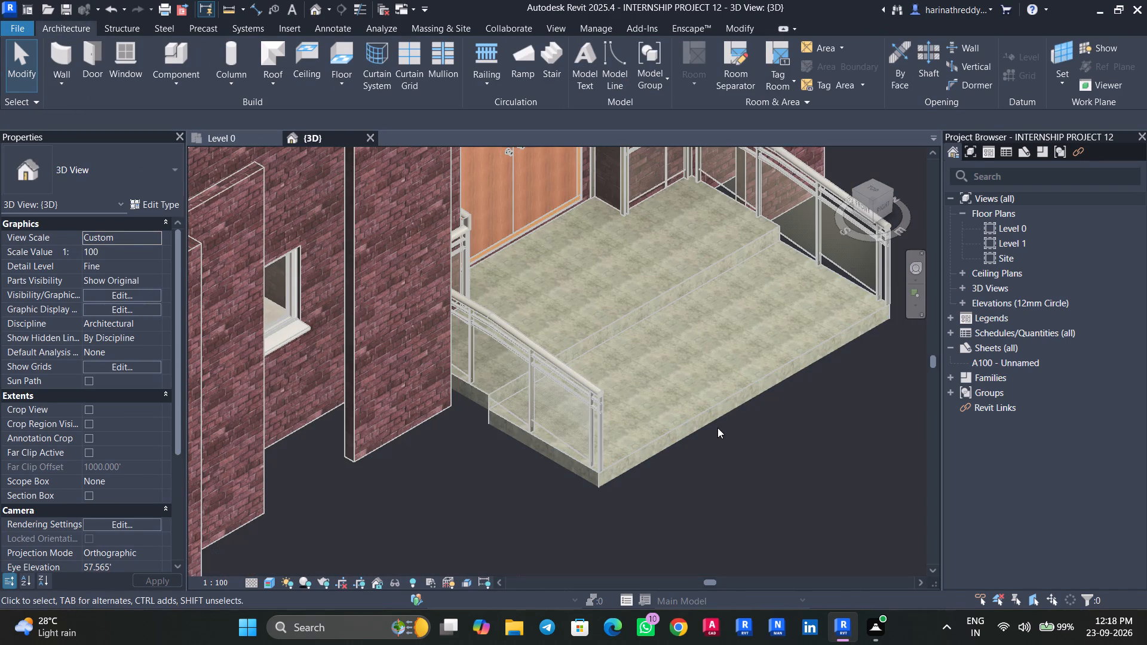
pyautogui.scroll(-14, 717, 428)
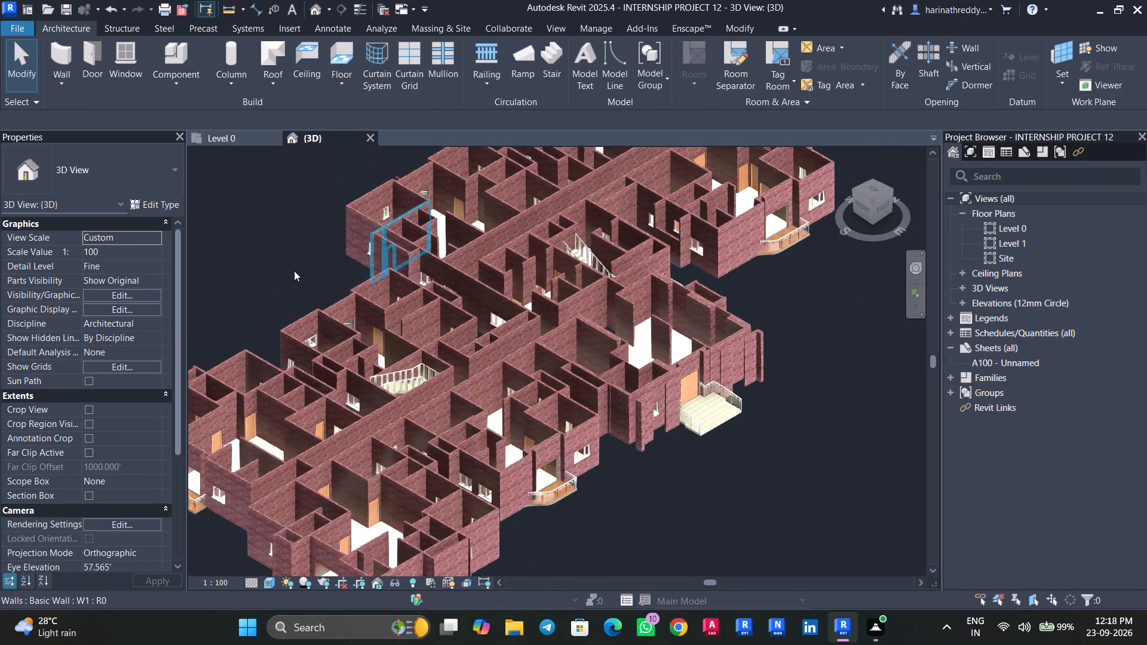
# On the Level 0 plan, inspect the type properties and layer structure of the OUTDOOR floor beside the fire lift stair.
pyautogui.click(229, 133)
pyautogui.scroll(-14, 447, 394)
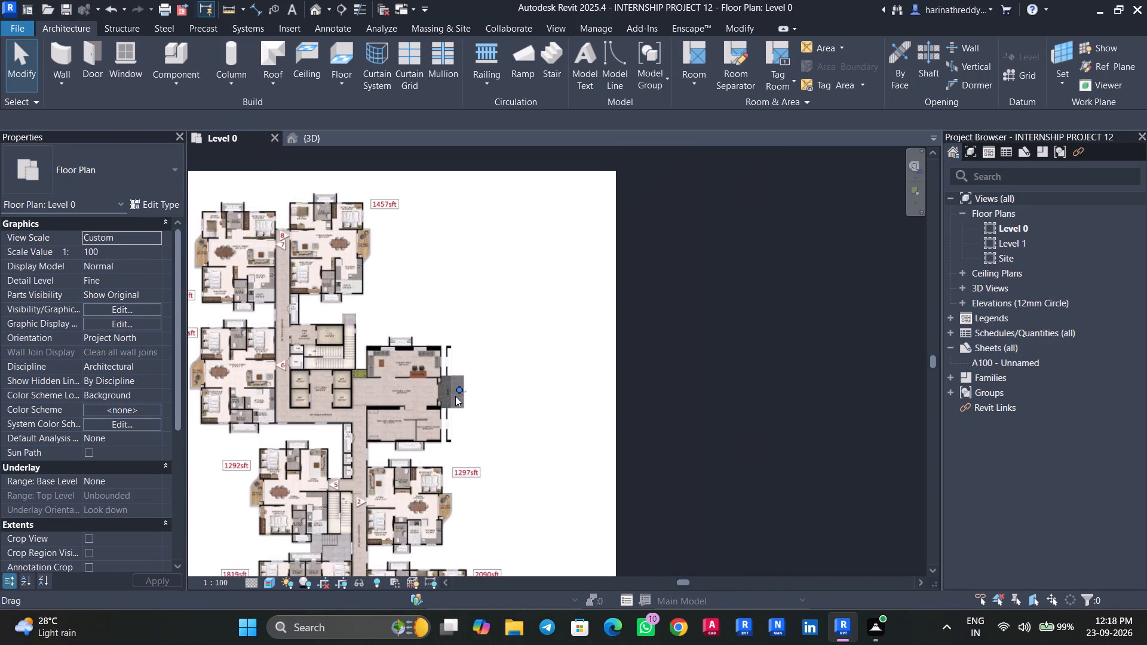
pyautogui.moveTo(467, 411); pyautogui.dragTo(570, 511, button='middle')
pyautogui.scroll(6, 403, 282)
pyautogui.moveTo(614, 482); pyautogui.dragTo(692, 287, button='middle')
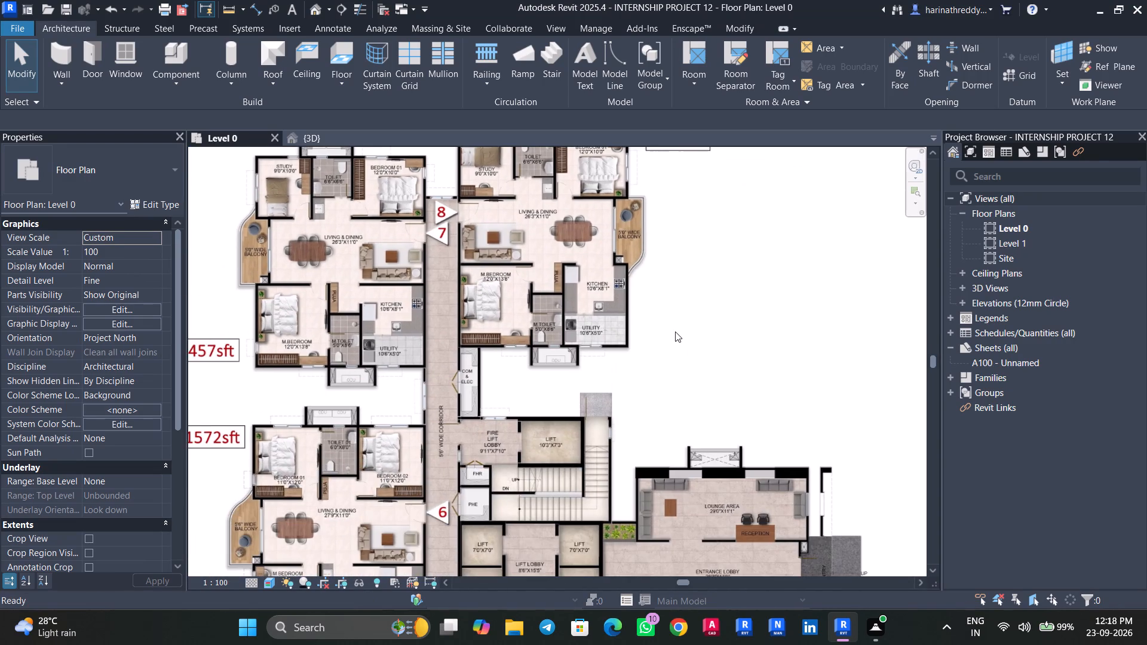
pyautogui.scroll(11, 590, 410)
pyautogui.press('Tab')
pyautogui.click(606, 401)
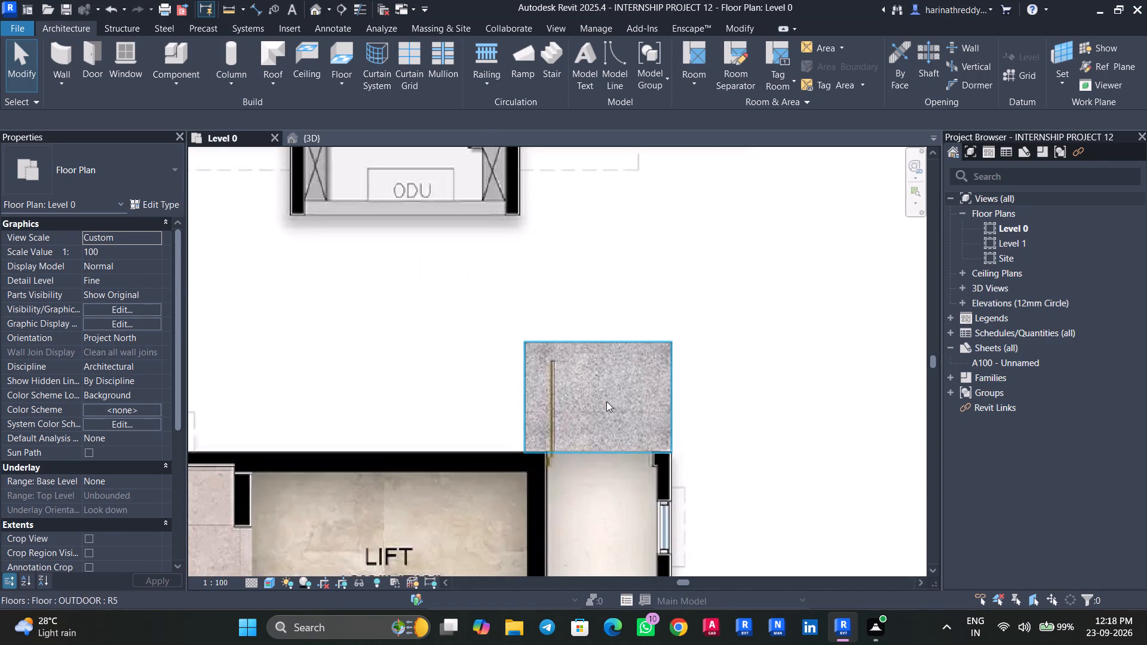
pyautogui.click(165, 205)
pyautogui.click(663, 245)
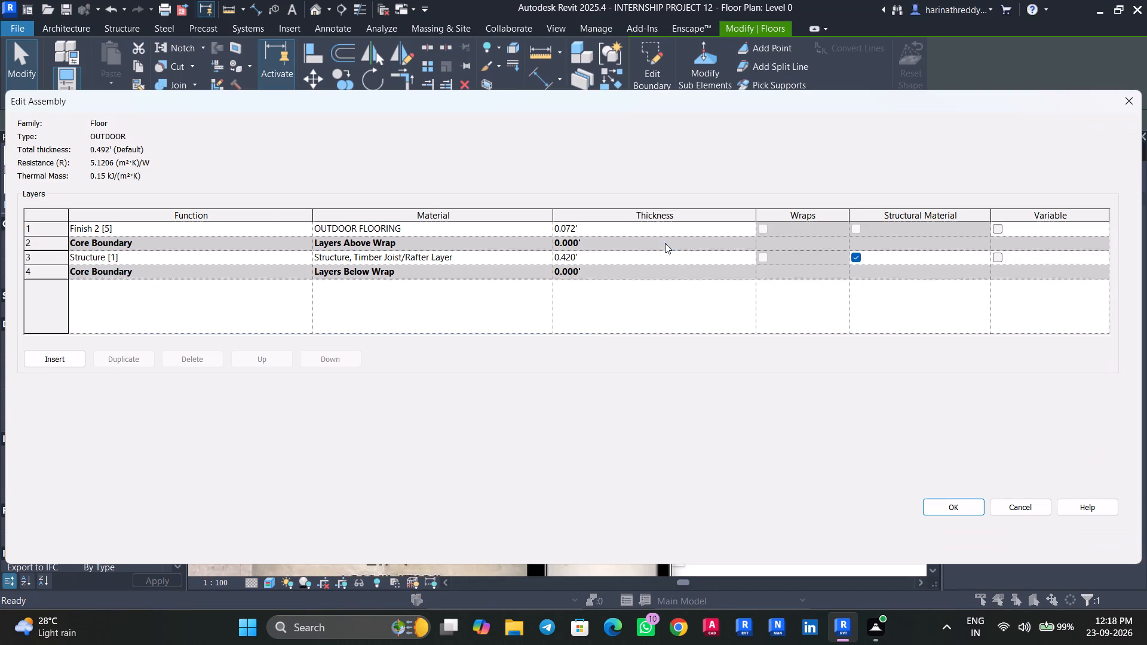
pyautogui.click(1025, 508)
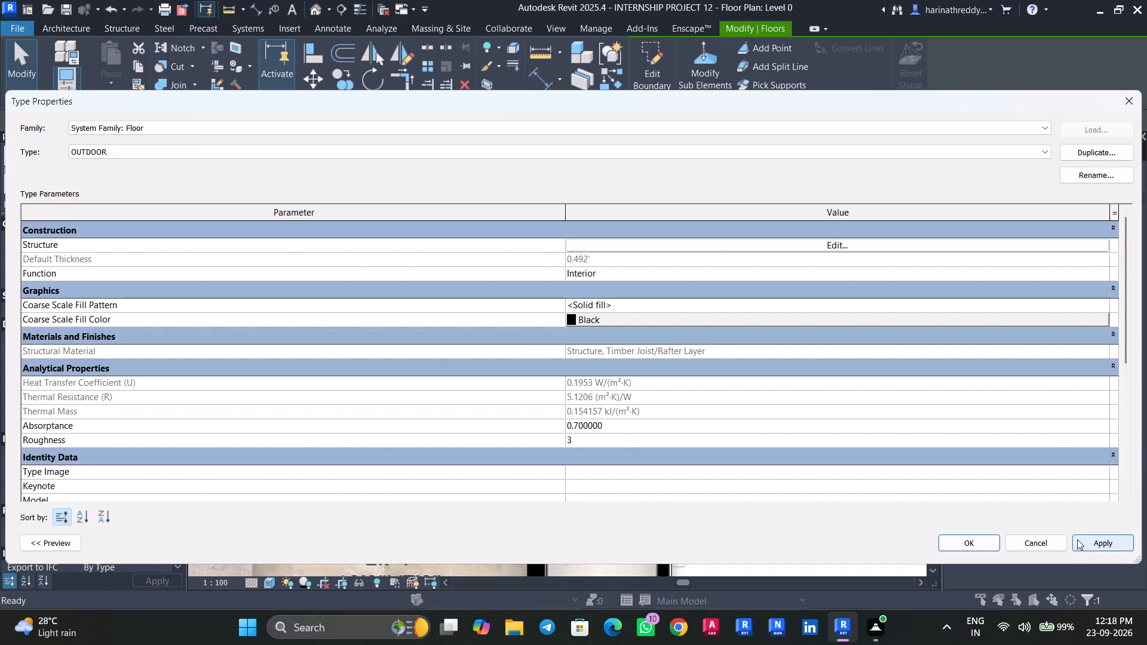
pyautogui.click(1057, 540)
pyautogui.press('Escape')
pyautogui.press('Escape')
pyautogui.scroll(-9, 679, 389)
pyautogui.moveTo(513, 408); pyautogui.dragTo(707, 293, button='middle')
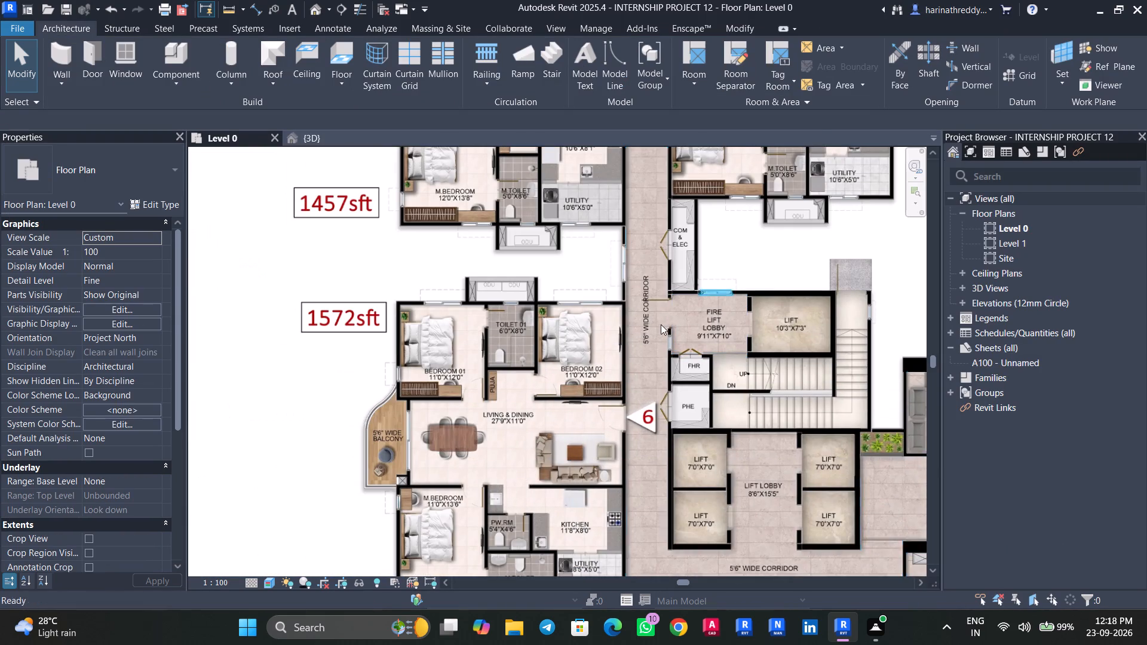
# Review the ground floor layout on the Level 0 plan and examine the whole Tower A model from several sides in 3D.
pyautogui.moveTo(496, 472); pyautogui.dragTo(487, 171, button='middle')
pyautogui.scroll(1, 520, 374)
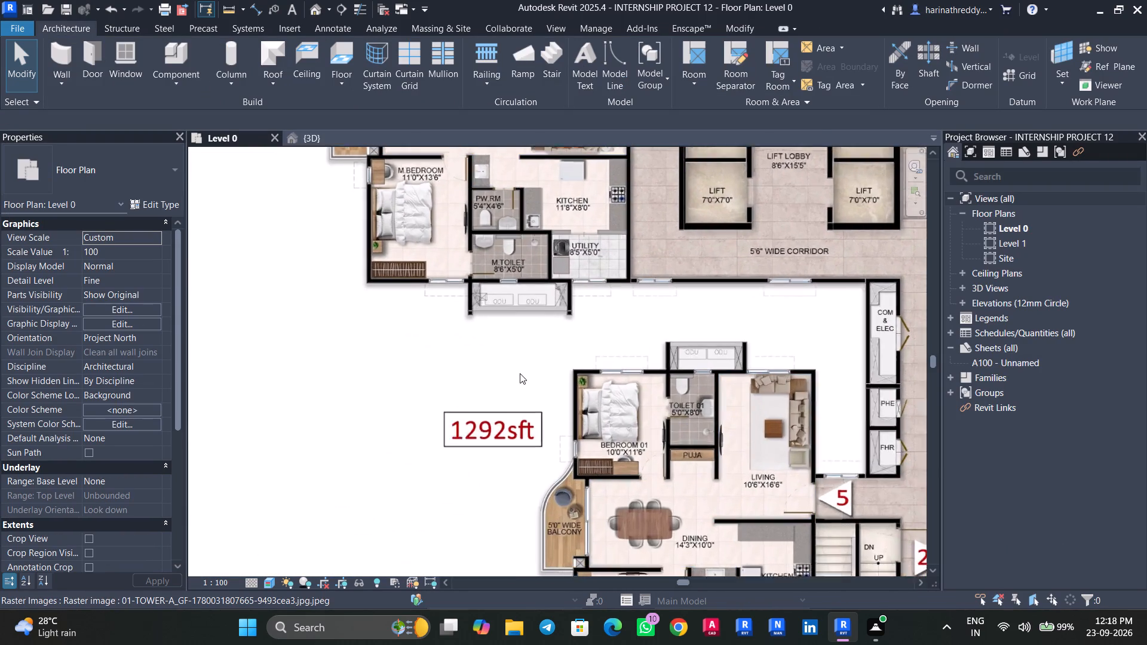
pyautogui.scroll(1, 520, 373)
pyautogui.moveTo(520, 370); pyautogui.dragTo(332, 496, button='middle')
pyautogui.scroll(-3, 332, 472)
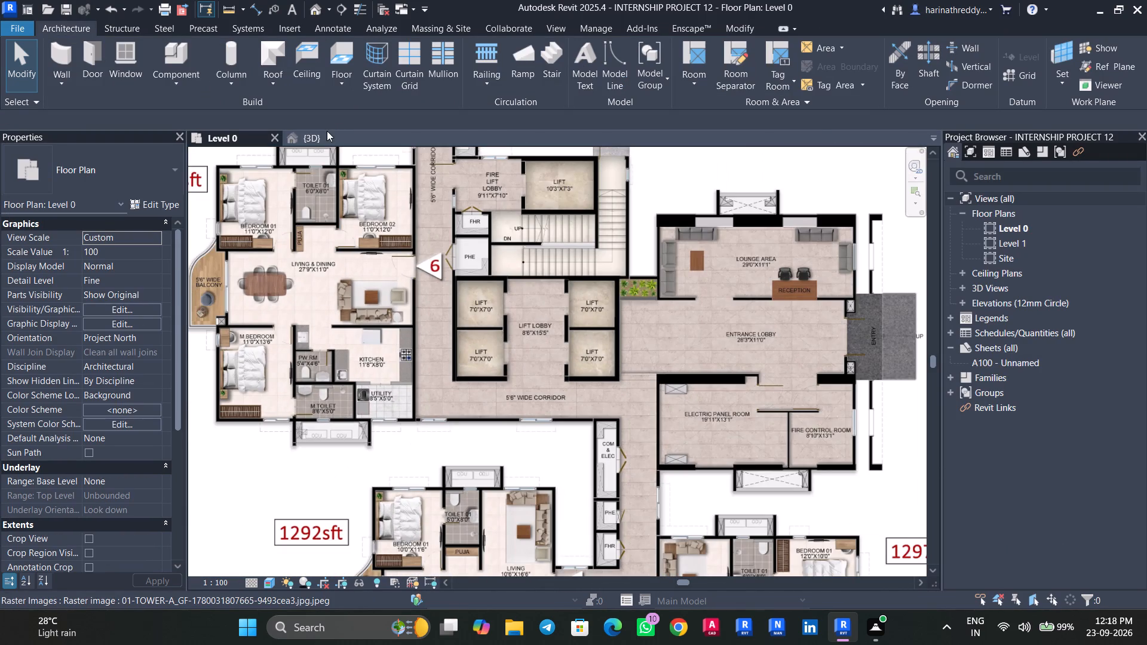
pyautogui.click(327, 131)
pyautogui.click(330, 136)
pyautogui.keyDown('shift'); pyautogui.moveTo(606, 496); pyautogui.dragTo(774, 579, button='middle'); pyautogui.keyUp('shift')
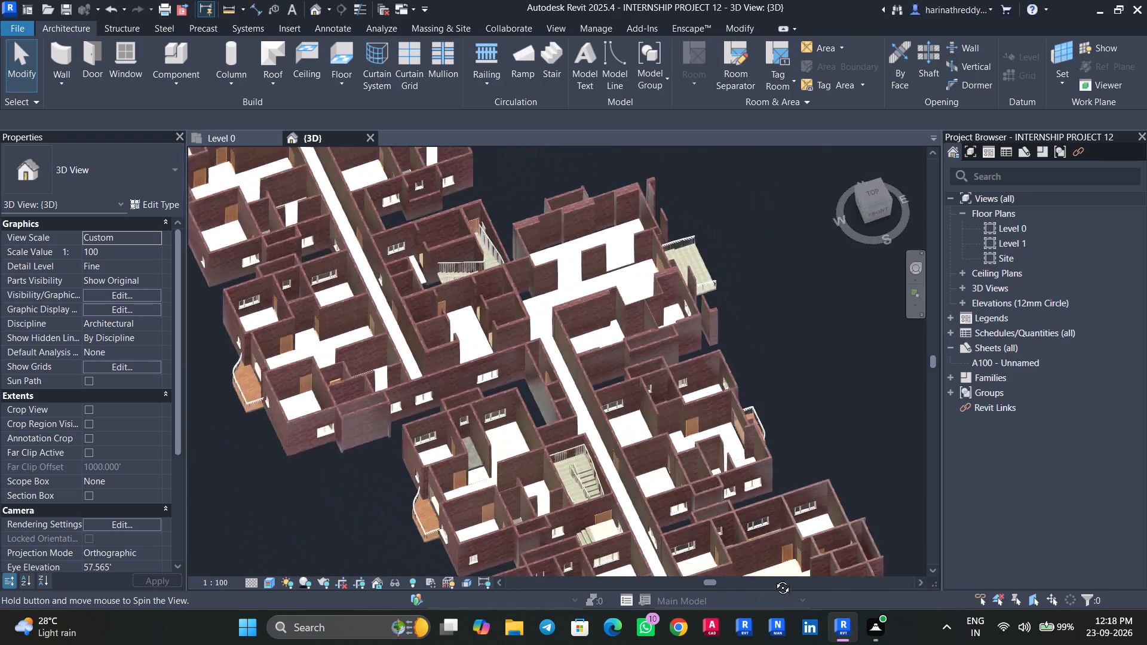
pyautogui.keyDown('shift'); pyautogui.moveTo(774, 579); pyautogui.dragTo(962, 642, button='middle'); pyautogui.keyUp('shift')
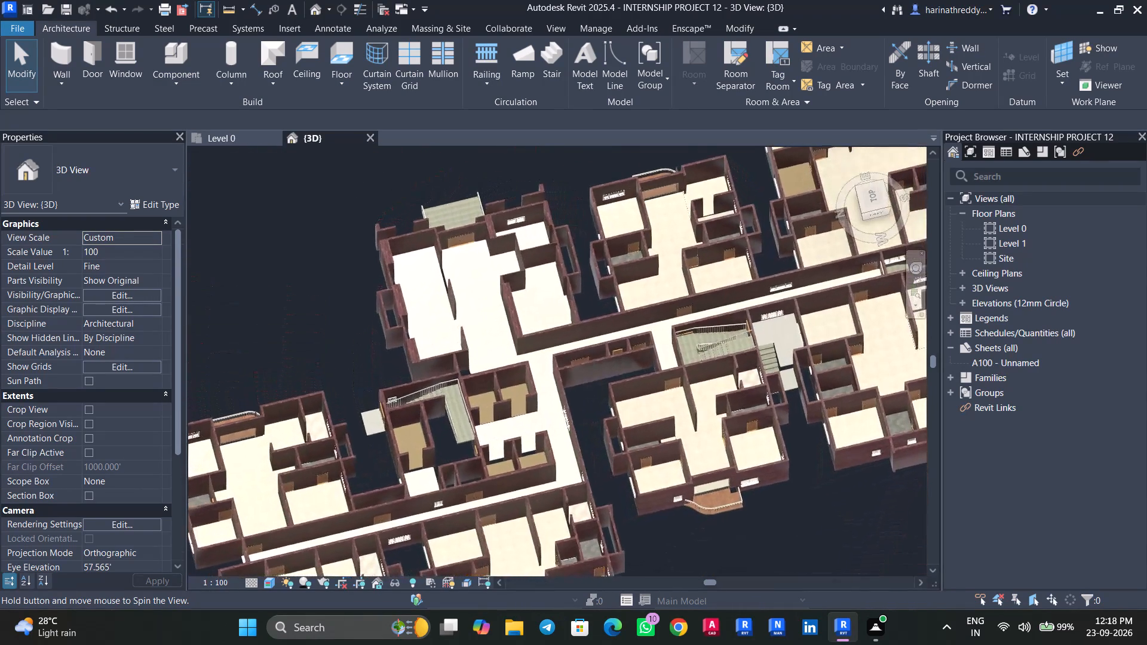
pyautogui.keyDown('shift'); pyautogui.moveTo(962, 642); pyautogui.dragTo(939, 629, button='middle'); pyautogui.keyUp('shift')
pyautogui.keyDown('shift'); pyautogui.scroll(1, 915, 582); pyautogui.keyUp('shift')
pyautogui.keyDown('shift'); pyautogui.moveTo(600, 183); pyautogui.dragTo(560, 328, button='middle'); pyautogui.keyUp('shift')
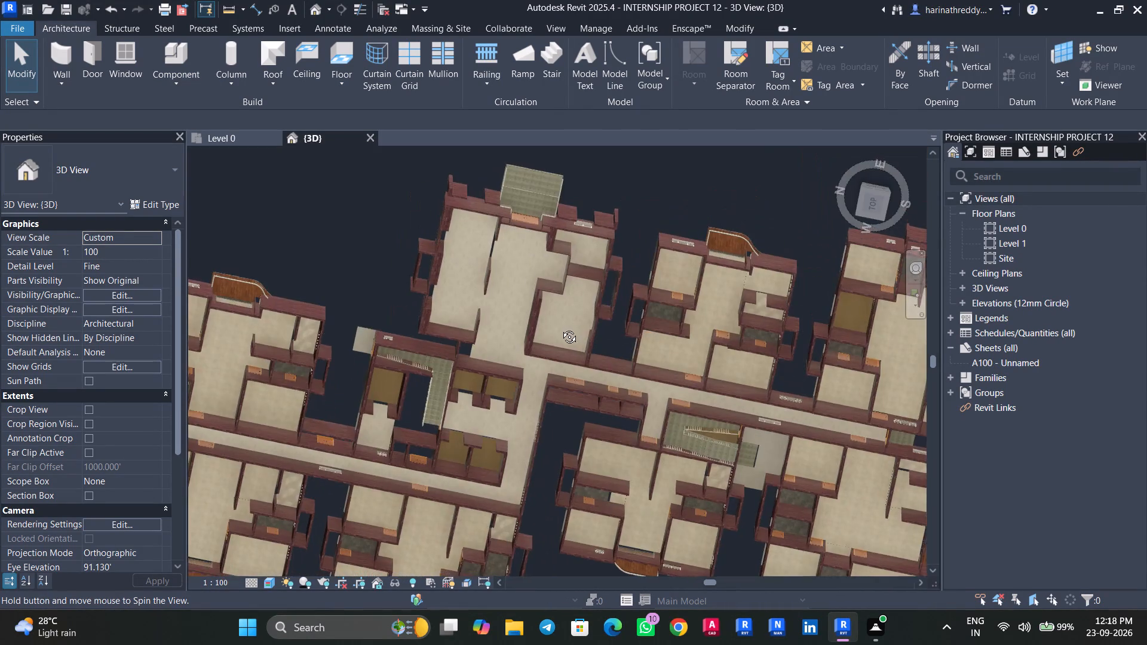
pyautogui.keyDown('shift'); pyautogui.moveTo(560, 328); pyautogui.dragTo(827, 134, button='middle'); pyautogui.keyUp('shift')
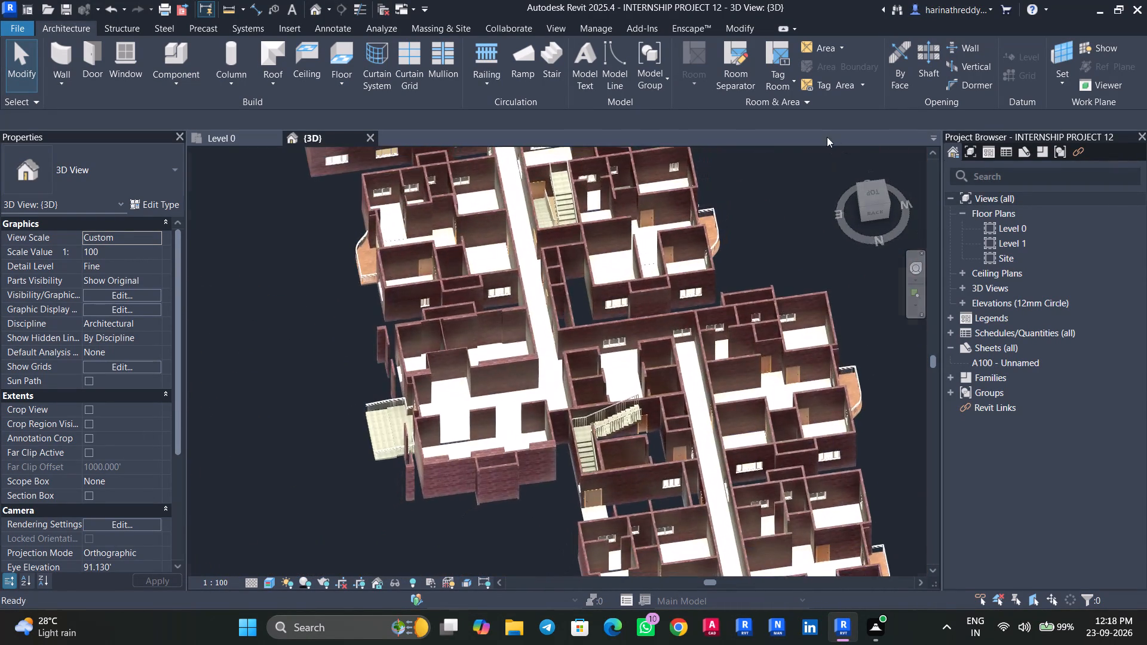
pyautogui.scroll(4, 797, 186)
pyautogui.moveTo(797, 220); pyautogui.dragTo(774, 189, button='middle')
pyautogui.scroll(-6, 792, 216)
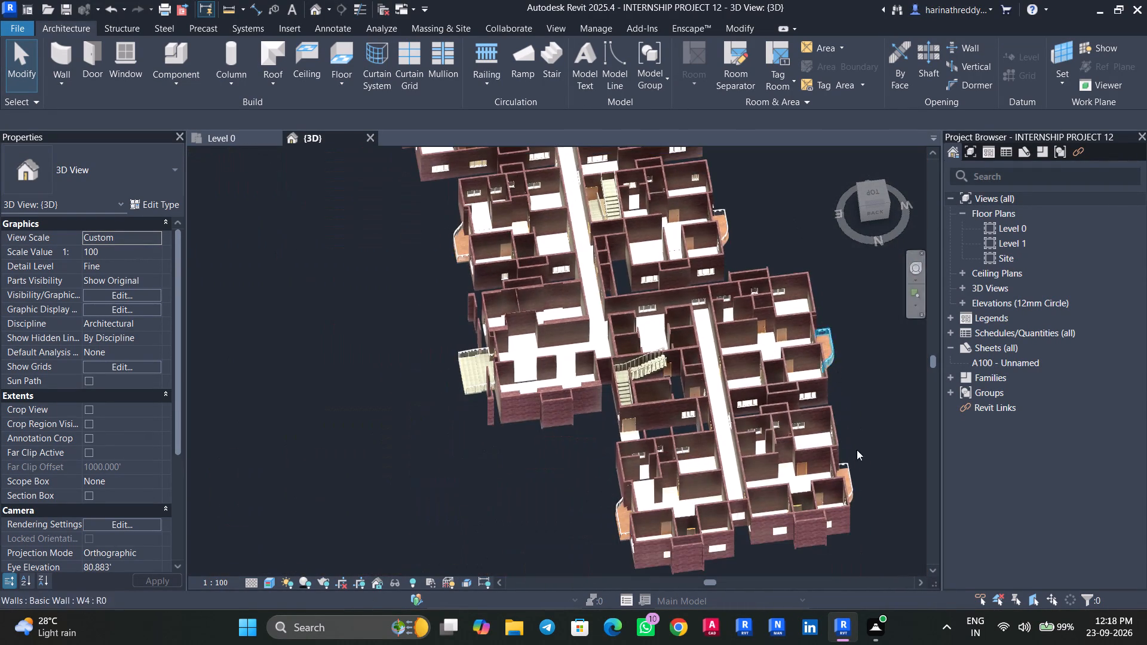
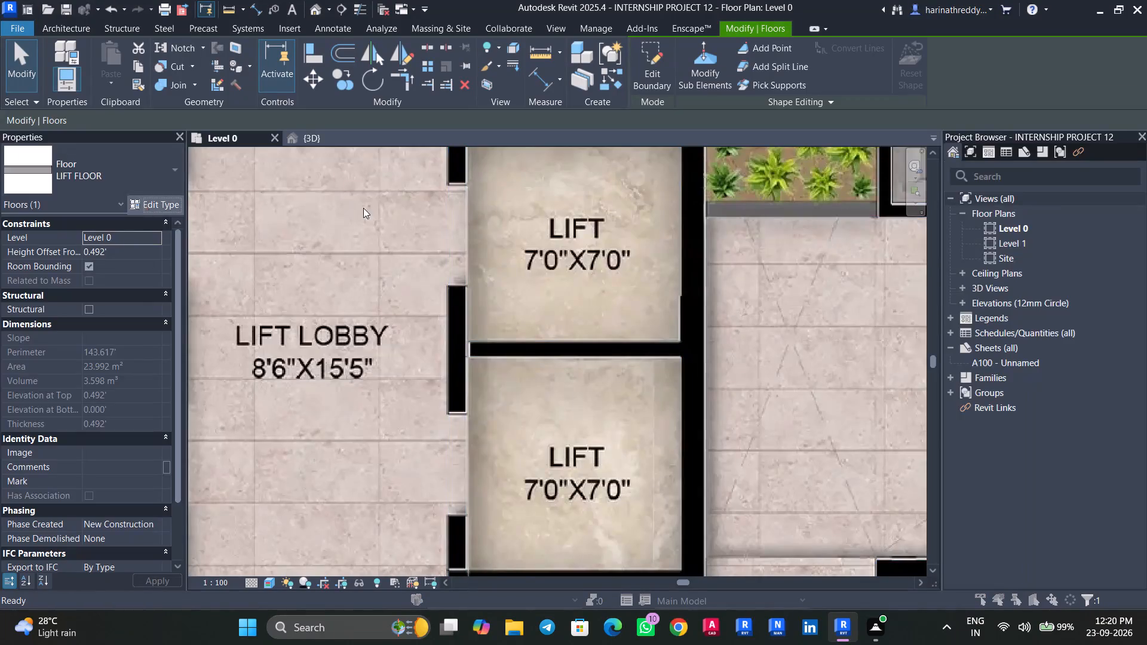
# Create a new material named lift flooring for the Finish 2 layer of the LIFT FLOOR type.
pyautogui.click(872, 247)
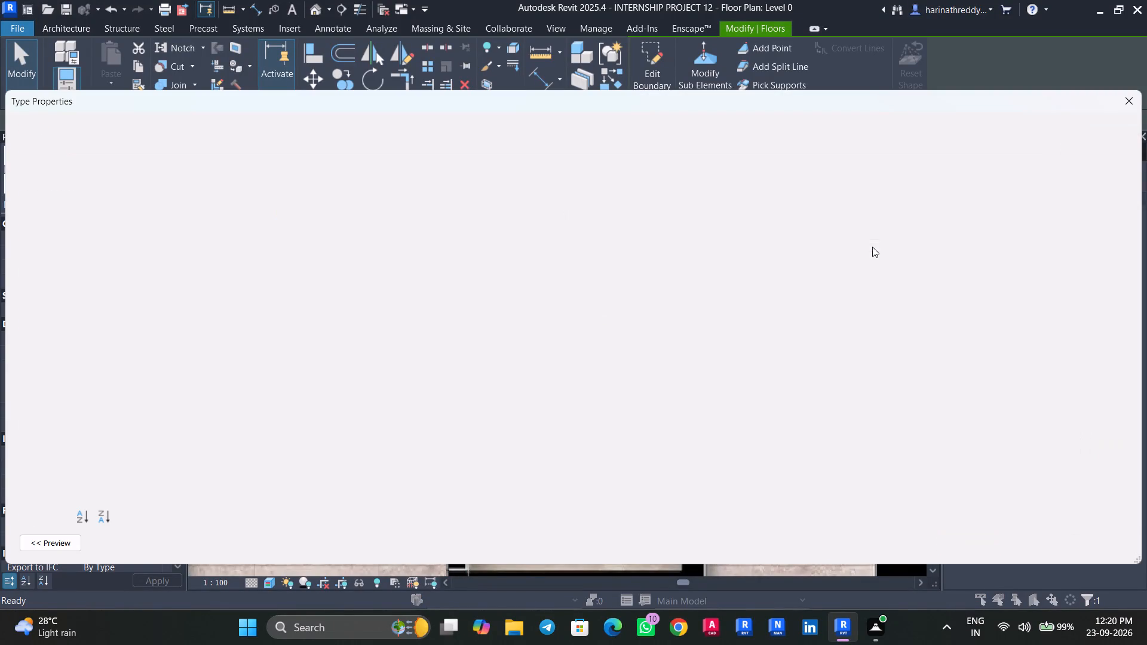
pyautogui.click(545, 228)
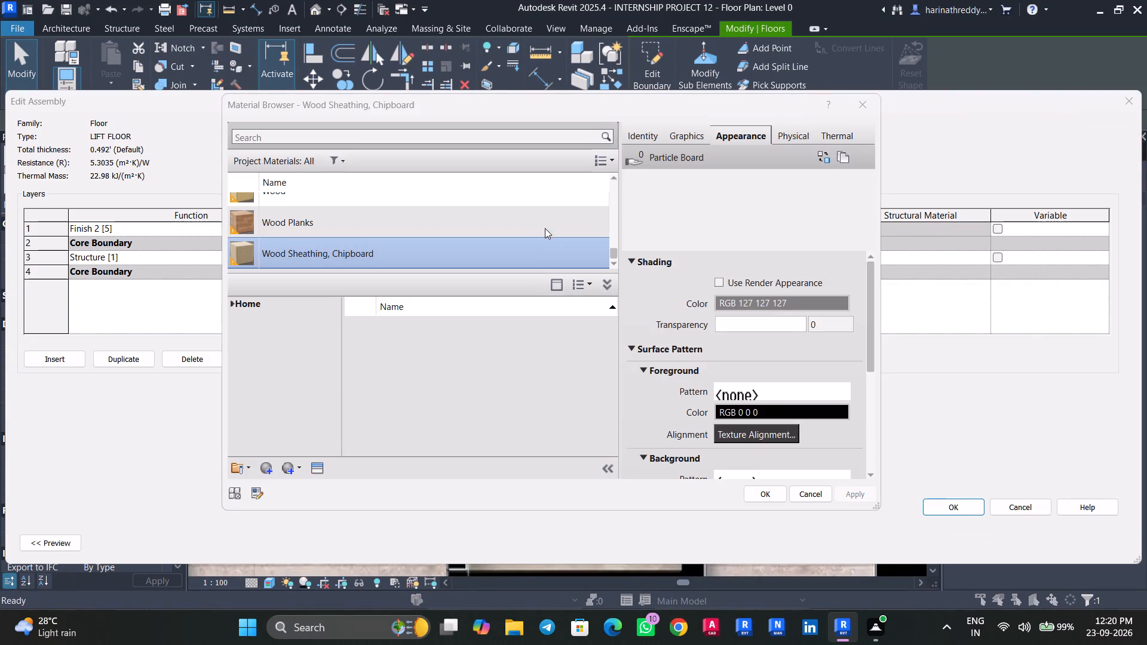
pyautogui.click(277, 465)
pyautogui.click(283, 480)
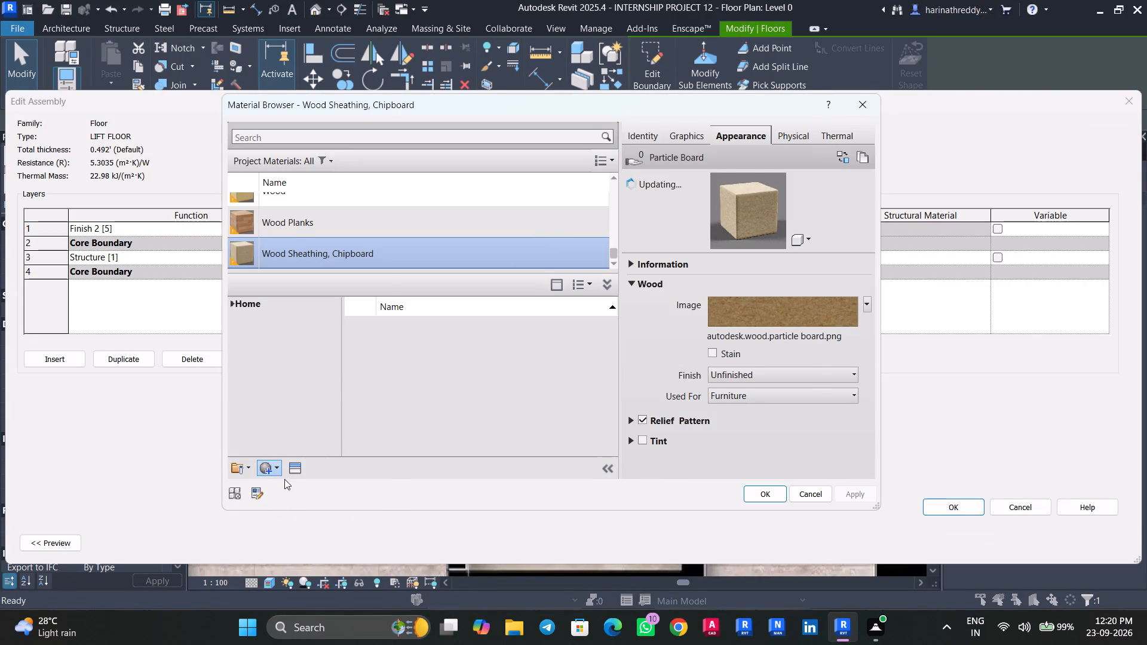
pyautogui.rightClick(315, 215)
pyautogui.click(343, 276)
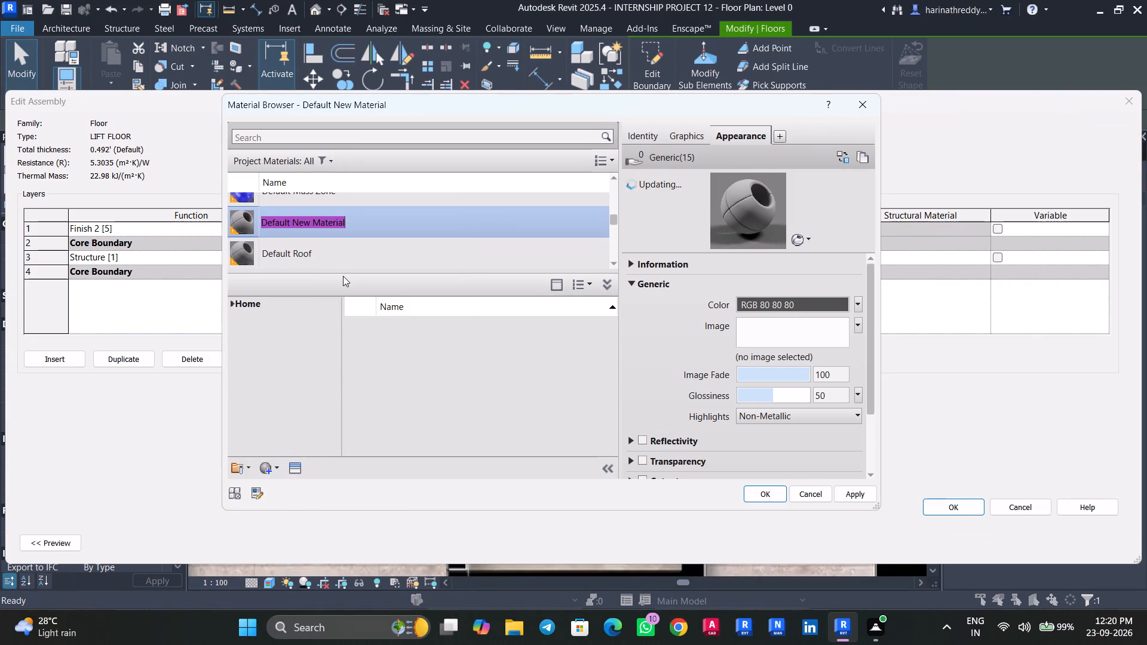
pyautogui.write('lift')
pyautogui.press('space')
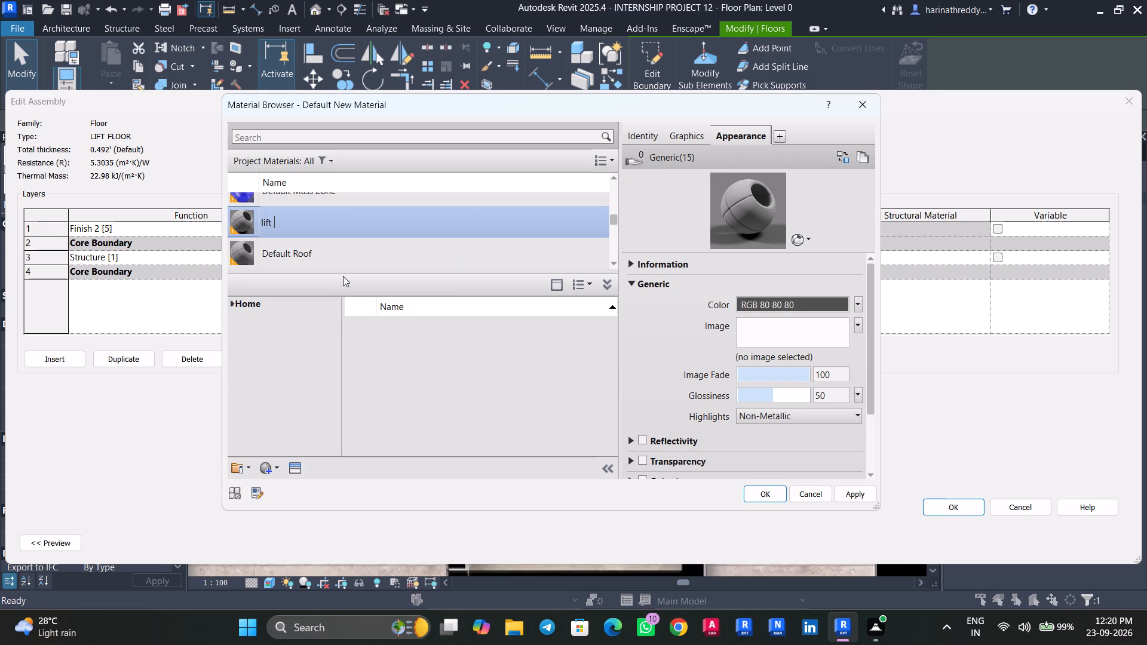
pyautogui.write('flooring')
# Give the lift flooring material the download (21).jpg texture at a 3' sample size and apply it to the LIFT FLOOR type.
pyautogui.click(814, 339)
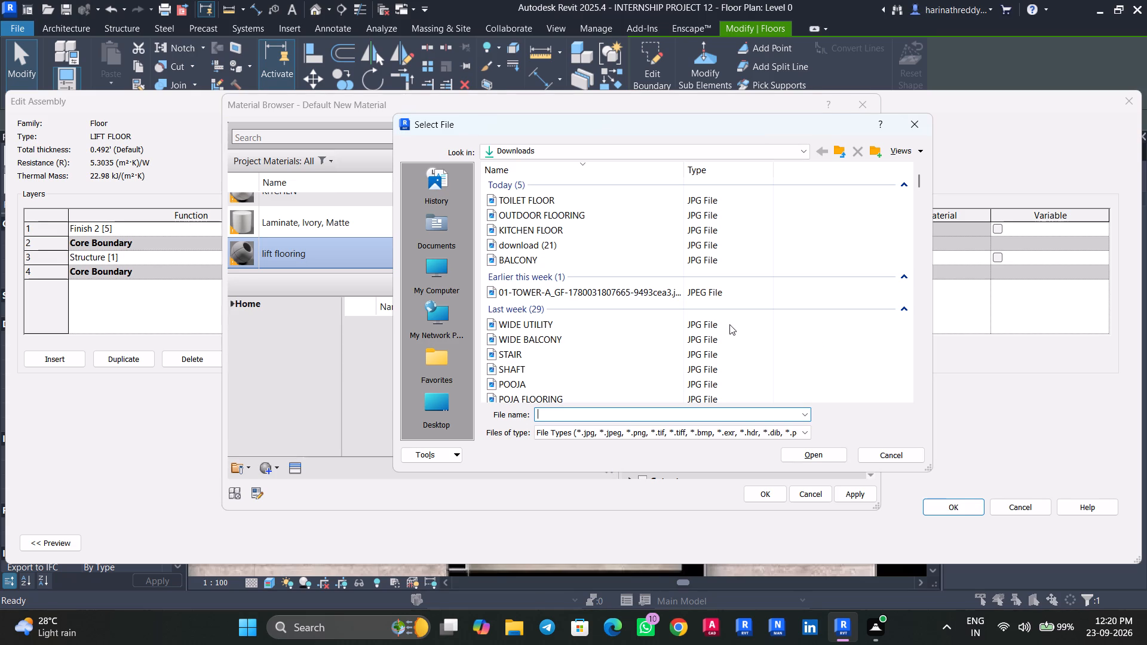
pyautogui.click(570, 244)
pyautogui.click(812, 455)
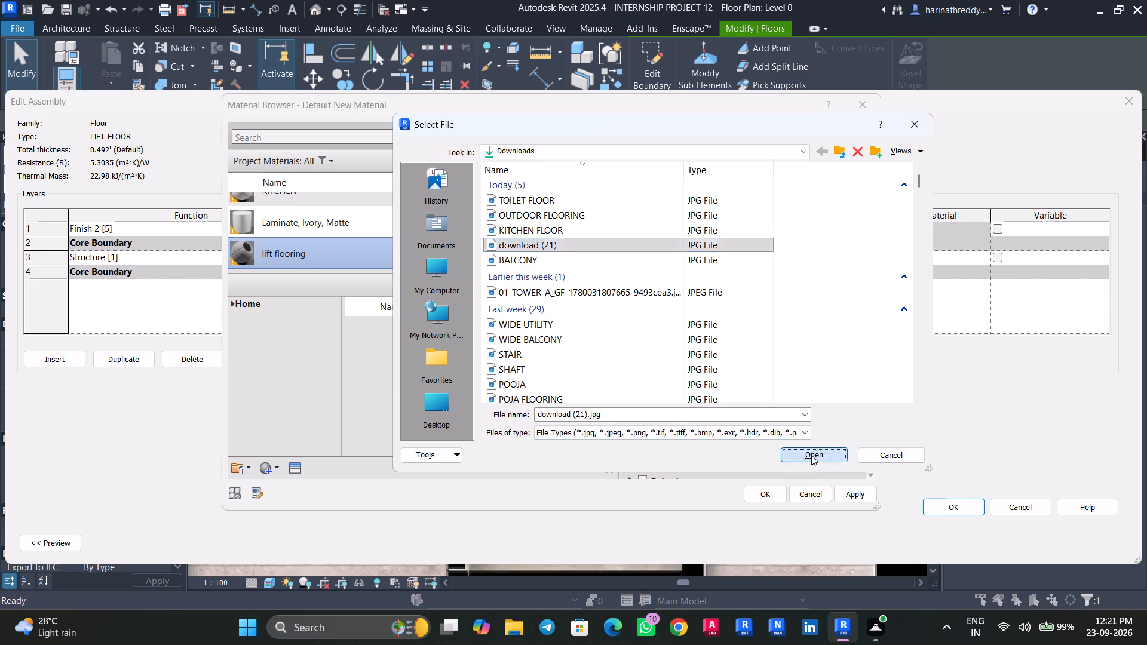
pyautogui.click(778, 334)
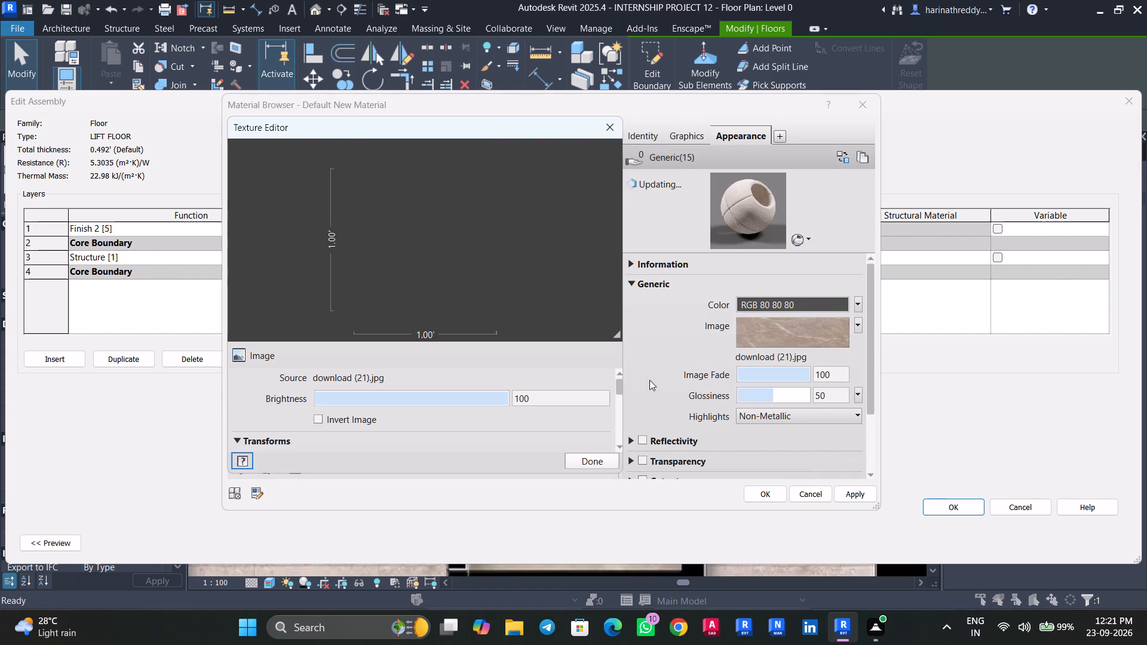
pyautogui.moveTo(619, 391); pyautogui.dragTo(618, 434)
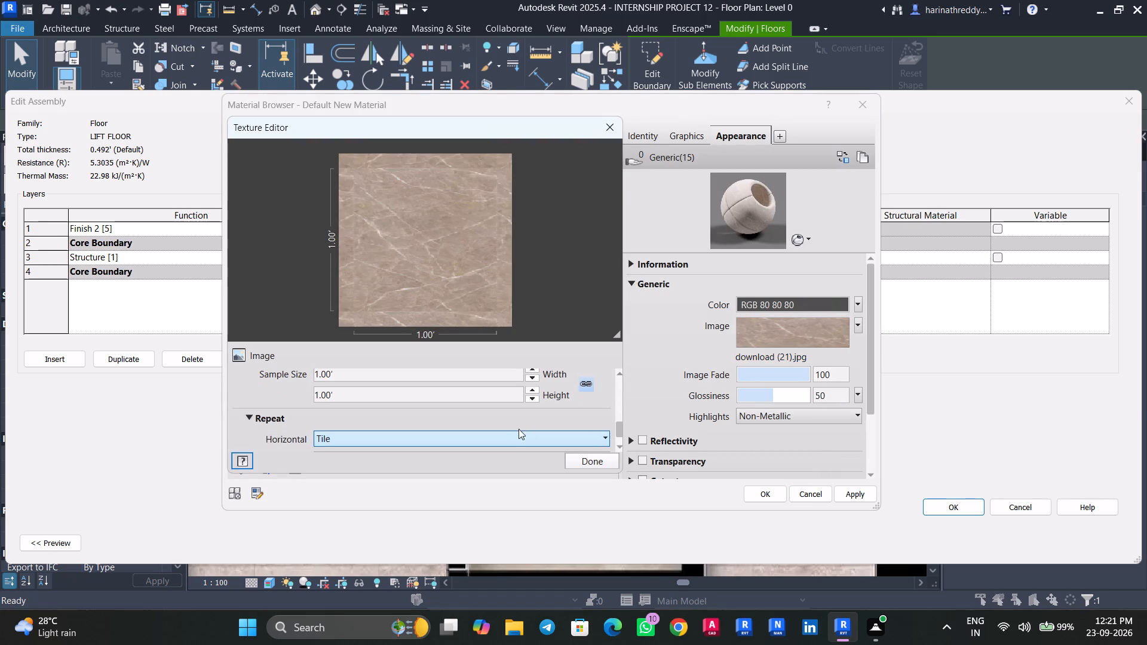
pyautogui.click(497, 379)
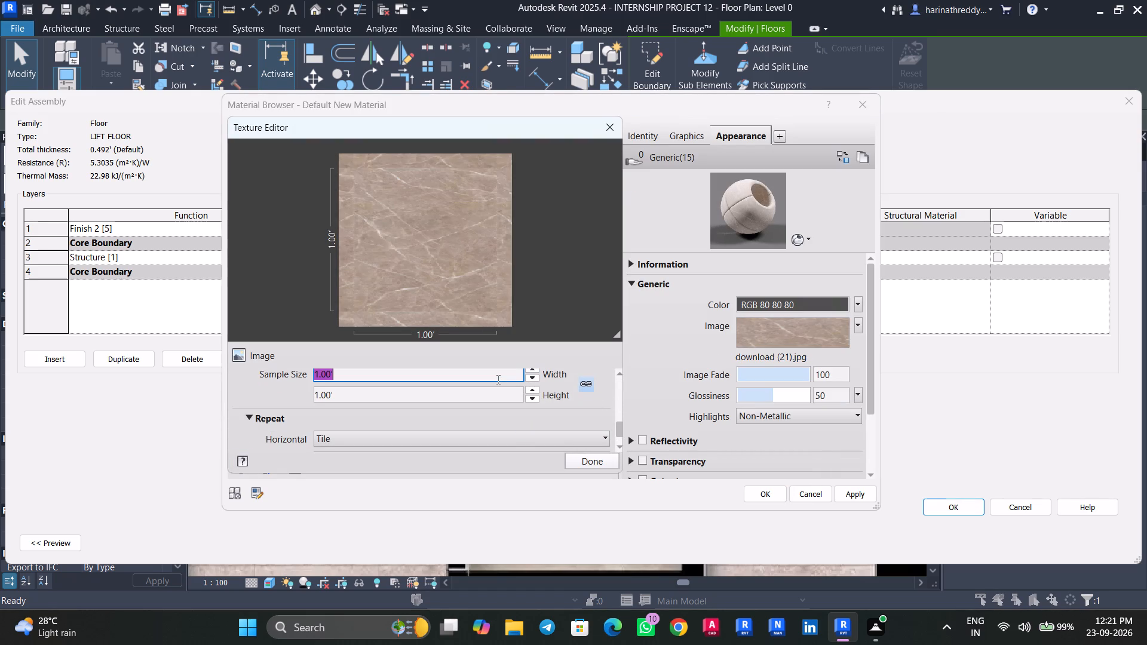
pyautogui.write("3'")
pyautogui.press('Return')
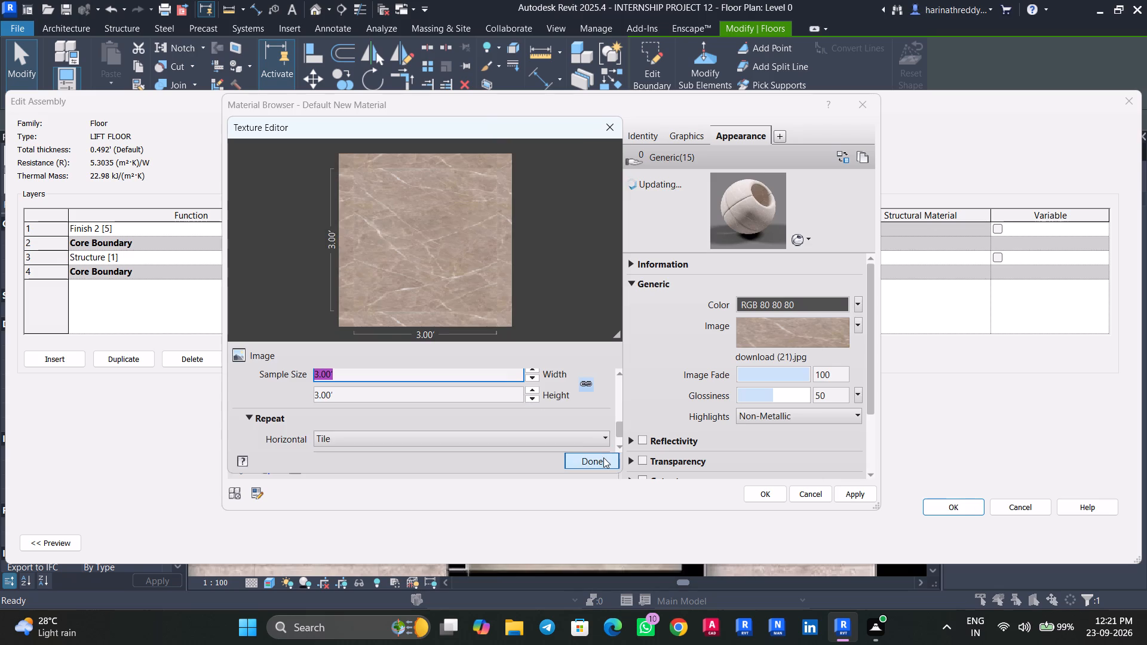
pyautogui.click(603, 457)
pyautogui.click(838, 501)
pyautogui.click(756, 496)
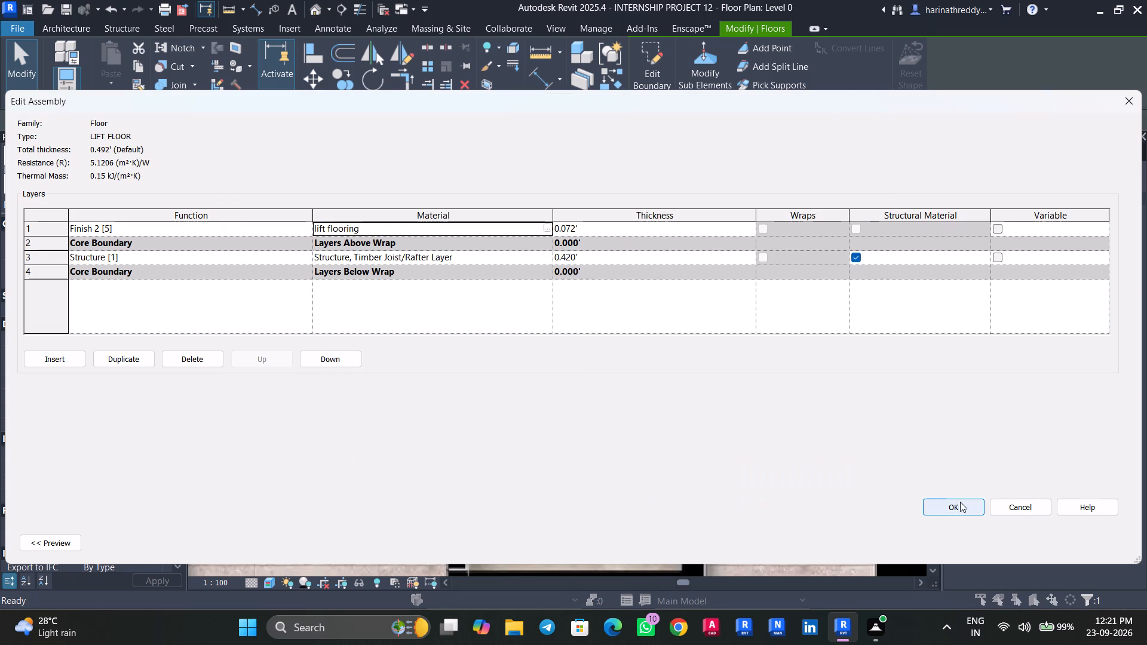
pyautogui.click(963, 502)
pyautogui.click(1084, 543)
pyautogui.click(946, 542)
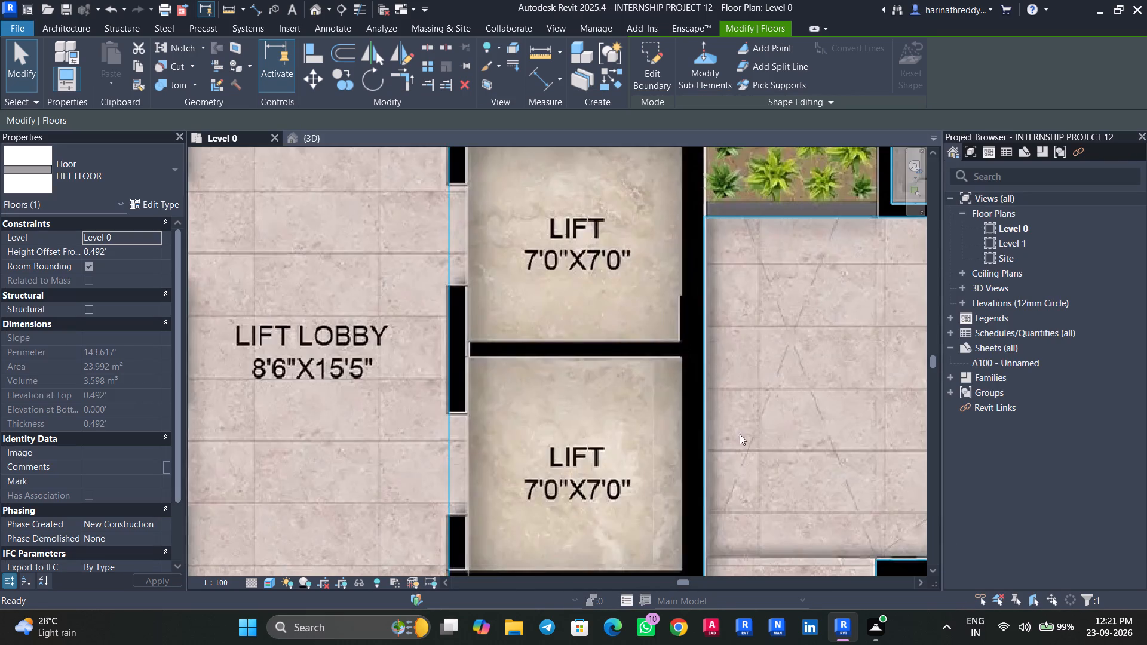
pyautogui.scroll(-10, 735, 426)
pyautogui.press('Escape')
pyautogui.press('Escape')
# Examine the lift floors' finish and the surrounding lift lobby walls in the 3D view.
pyautogui.click(317, 137)
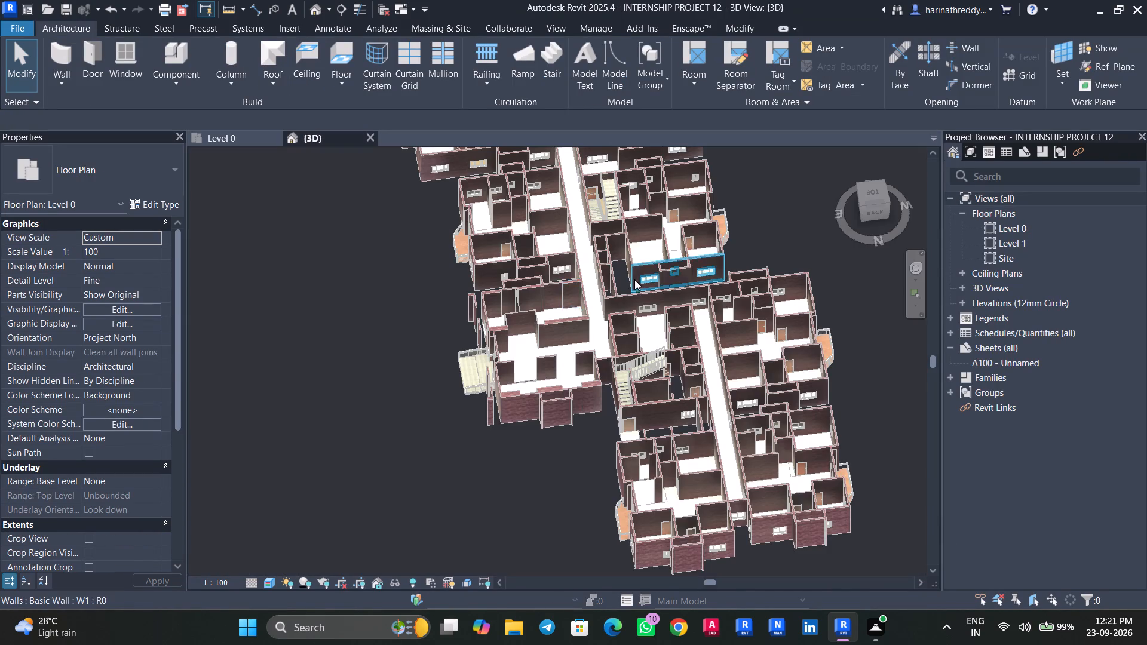
pyautogui.keyDown('shift'); pyautogui.moveTo(493, 450); pyautogui.dragTo(593, 566, button='middle'); pyautogui.keyUp('shift')
pyautogui.scroll(9, 651, 293)
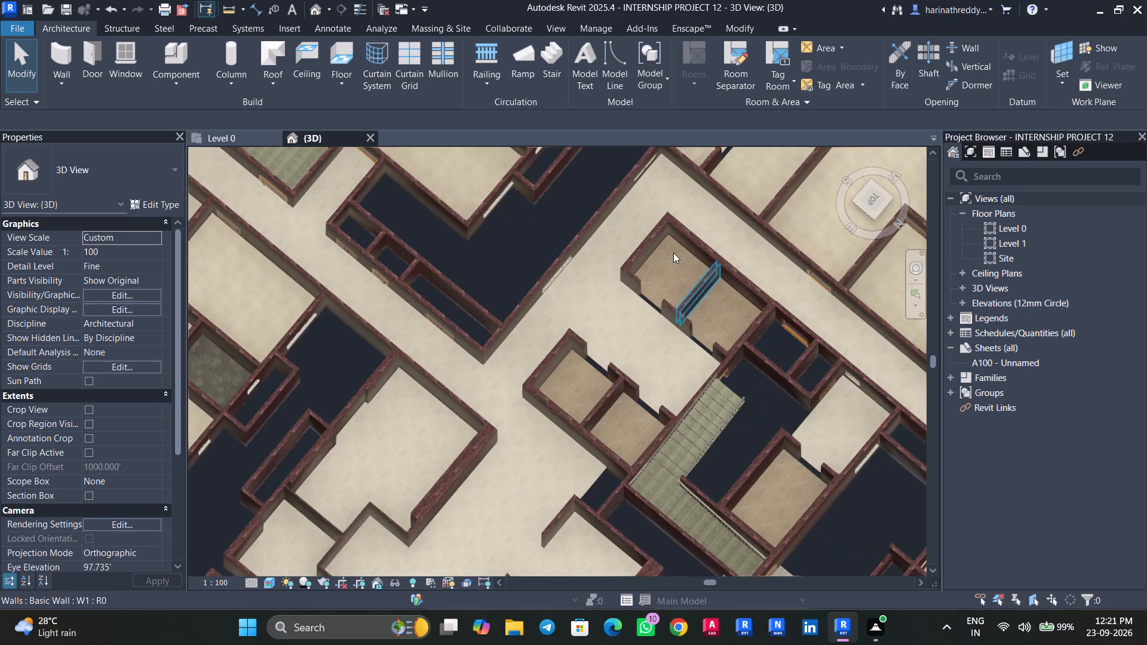
pyautogui.scroll(13, 673, 253)
pyautogui.scroll(-7, 651, 305)
pyautogui.scroll(1, 651, 305)
pyautogui.scroll(-1, 651, 305)
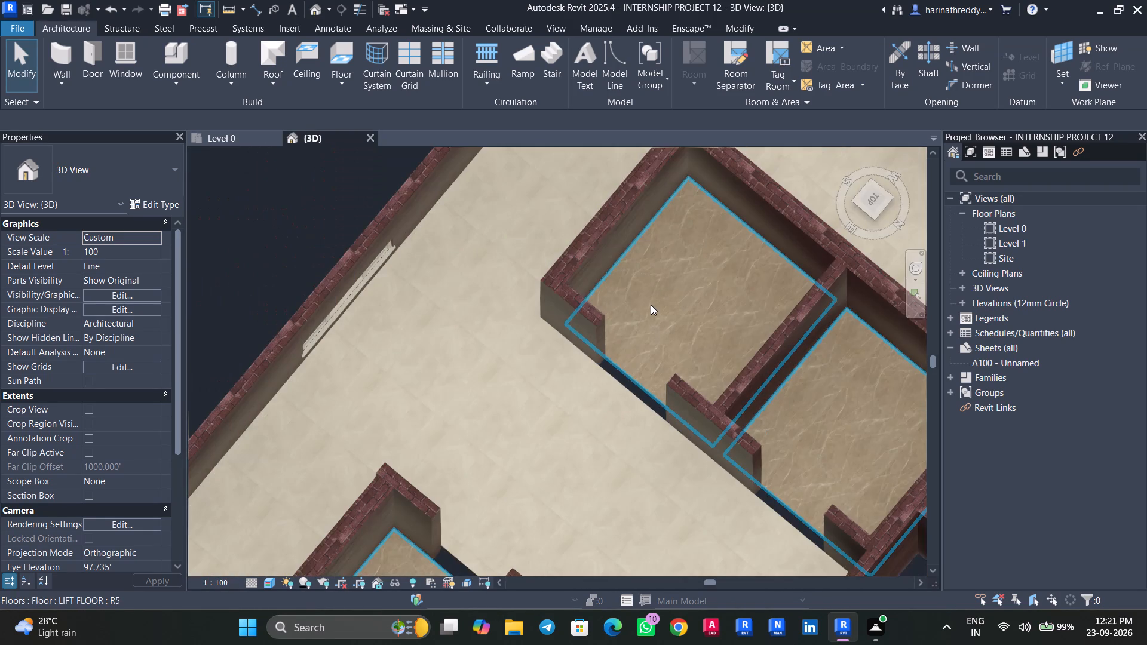
pyautogui.scroll(-2, 651, 305)
pyautogui.scroll(1, 651, 305)
pyautogui.scroll(-5, 651, 305)
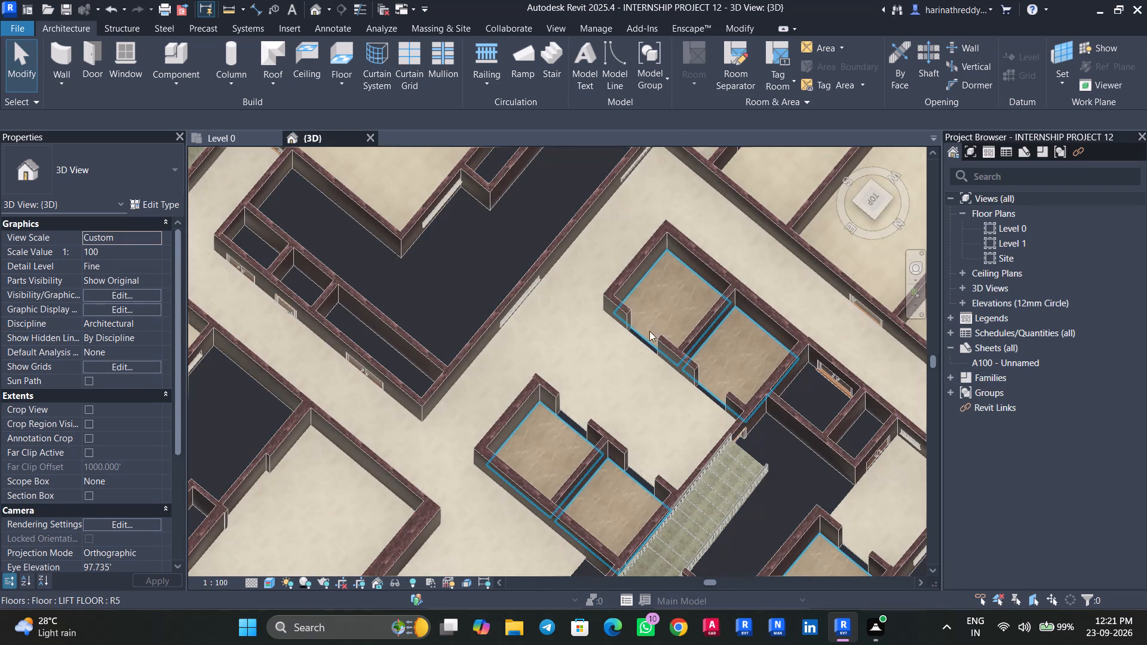
# From the top of the 3D view, extend the W1 lobby-side wall across the southwest lift's door opening to the middle wall piece.
pyautogui.click(622, 315)
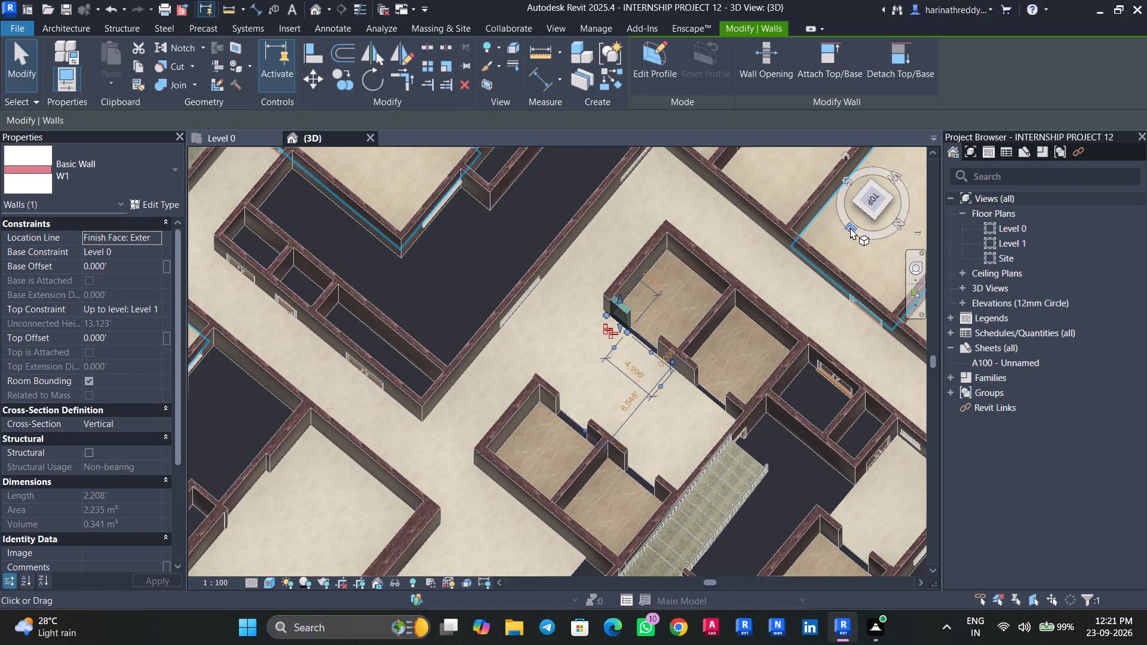
pyautogui.click(874, 197)
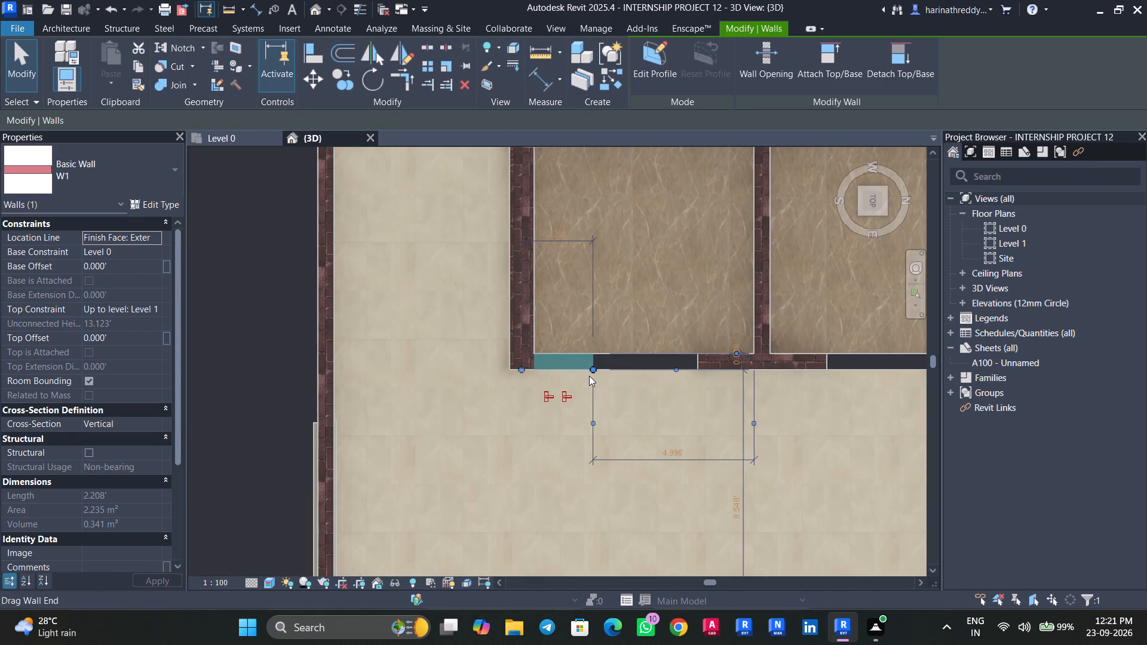
pyautogui.moveTo(593, 368); pyautogui.dragTo(699, 372)
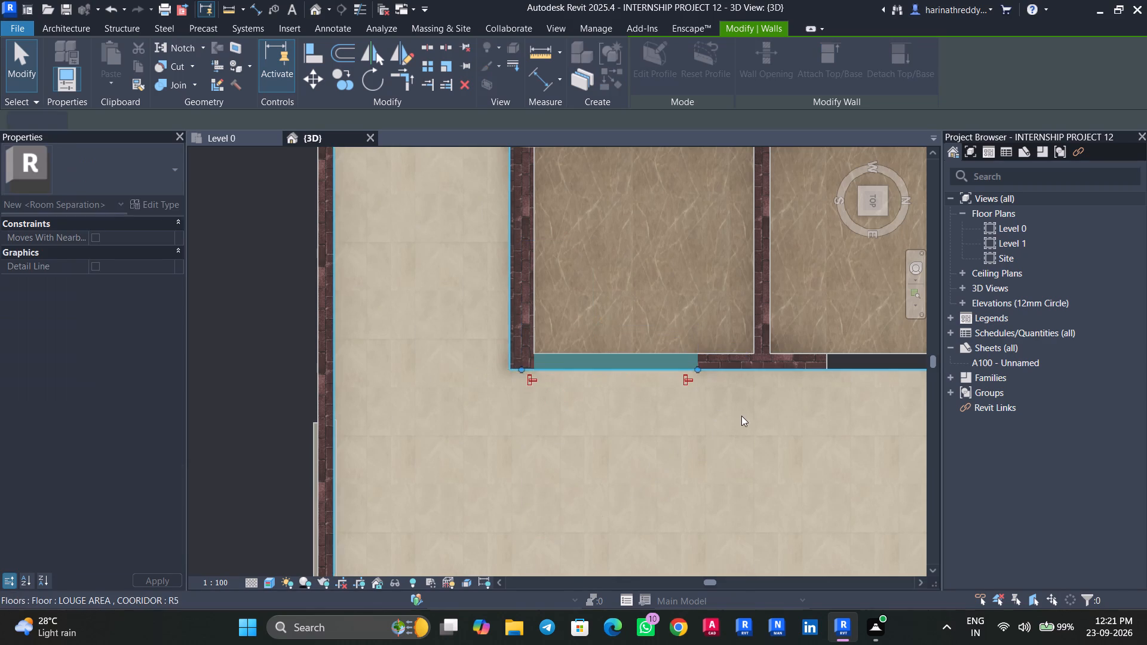
pyautogui.moveTo(741, 414); pyautogui.dragTo(554, 414, button='middle')
pyautogui.press('Escape')
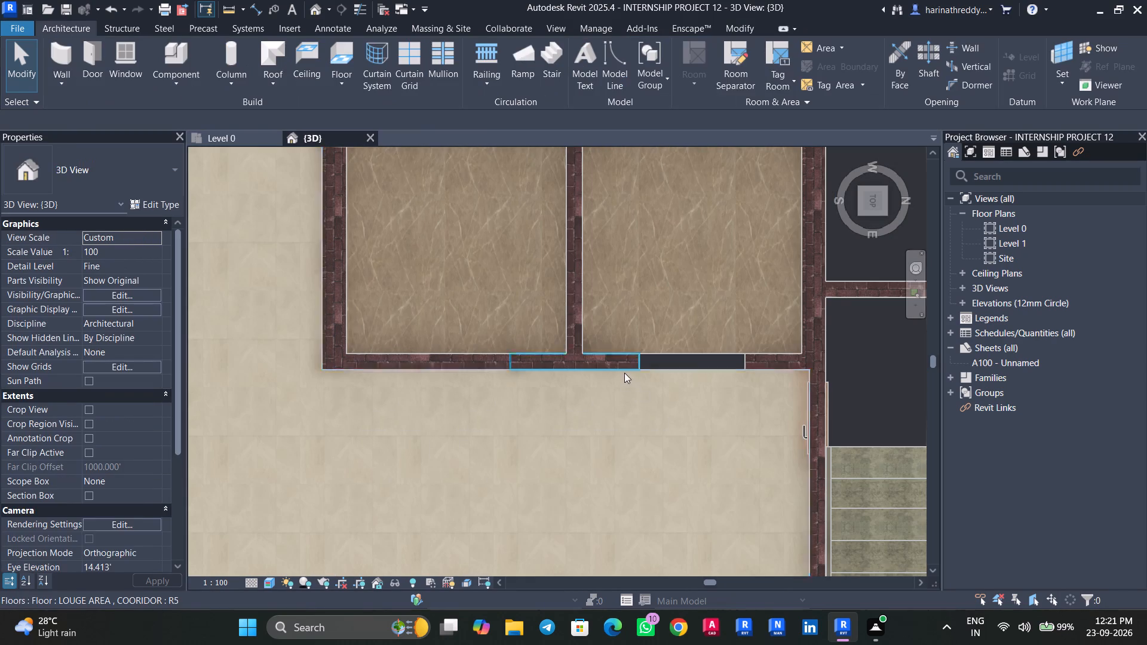
# Extend the middle lobby-side wall piece north across the northwest lift's door opening.
pyautogui.click(621, 365)
pyautogui.press('Escape')
pyautogui.click(640, 360)
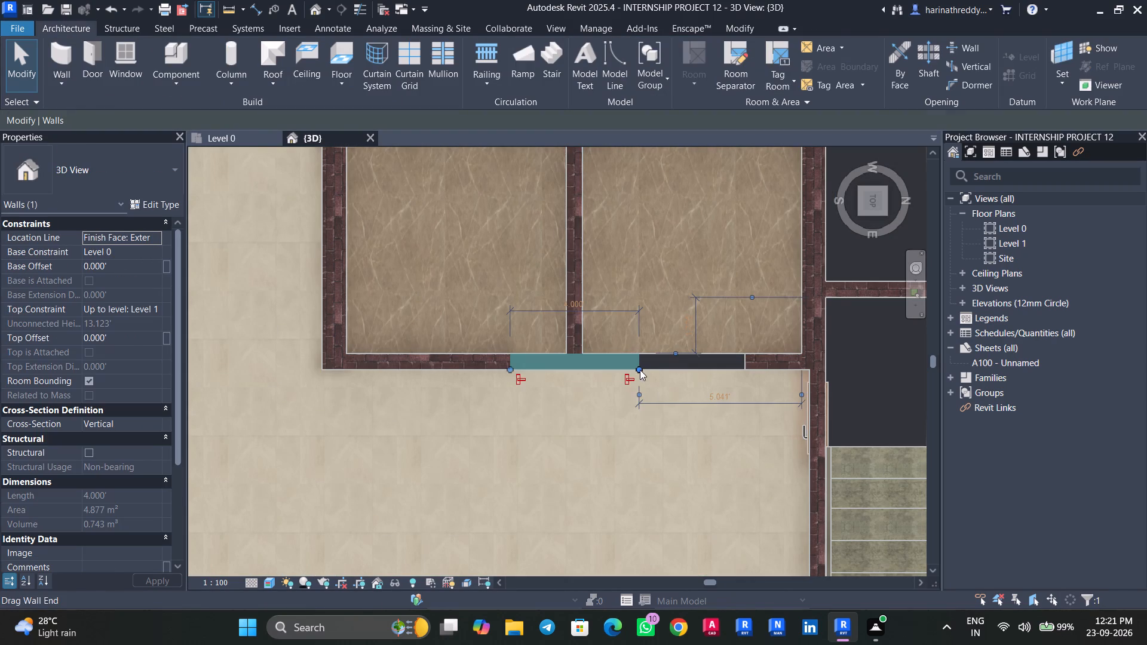
pyautogui.moveTo(638, 369); pyautogui.dragTo(749, 373)
pyautogui.press('Escape')
# Across the lobby, extend the short W1 wall over the southeast lift's door opening to the middle wall piece.
pyautogui.scroll(-5, 630, 409)
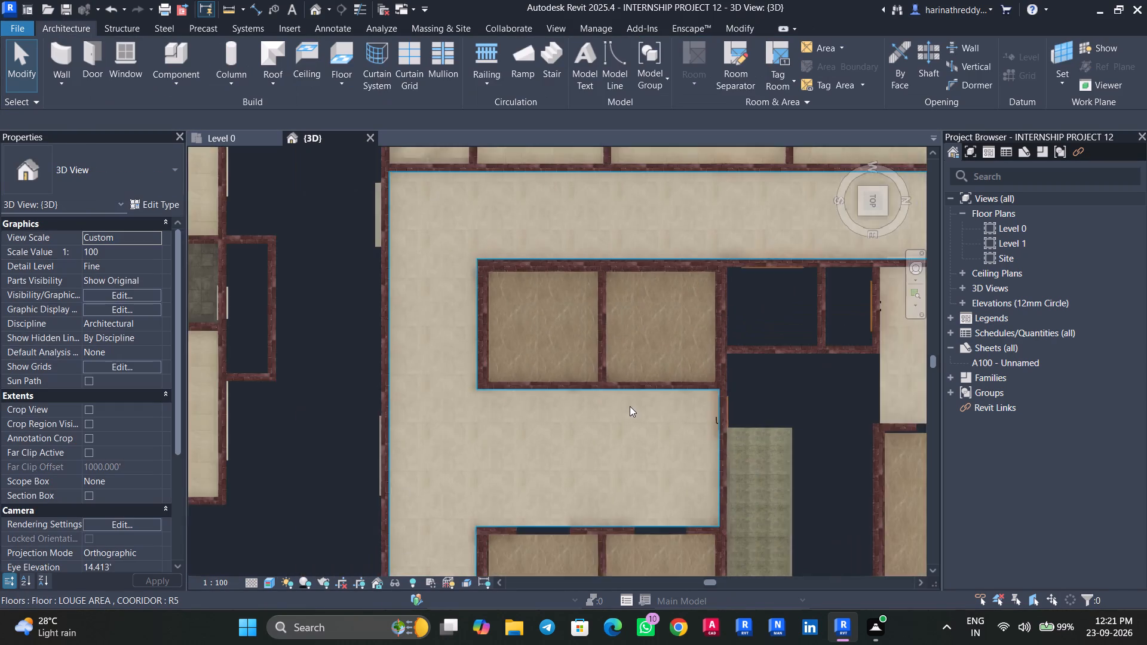
pyautogui.scroll(-5, 630, 406)
pyautogui.moveTo(628, 430); pyautogui.dragTo(645, 323, button='middle')
pyautogui.scroll(5, 569, 364)
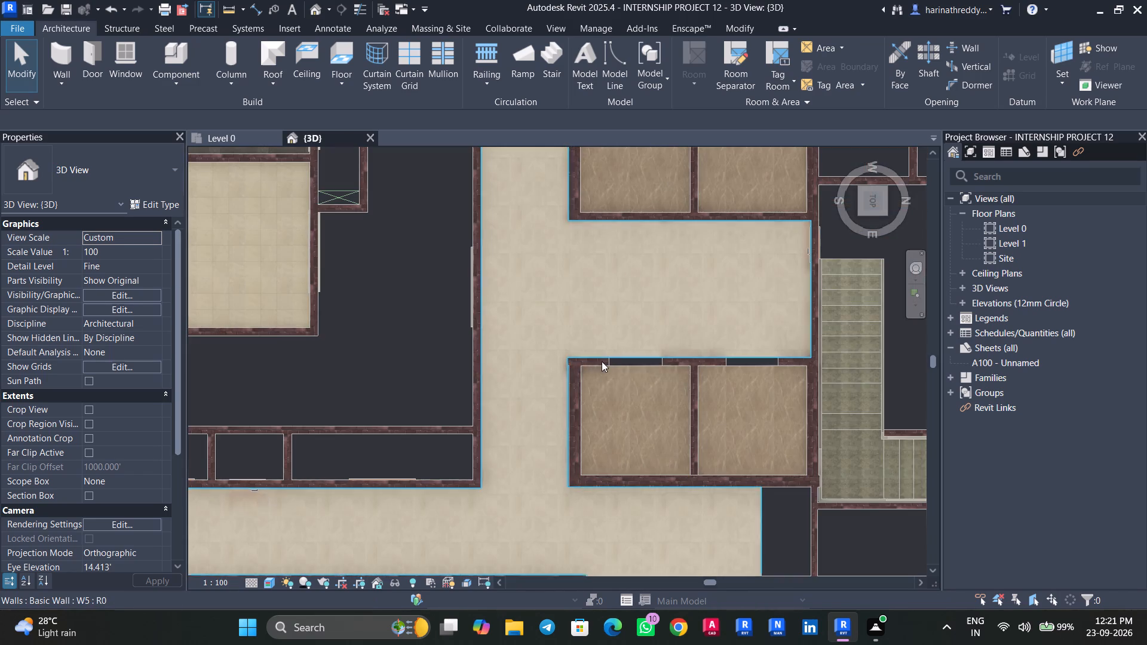
pyautogui.scroll(5, 593, 368)
pyautogui.click(599, 360)
pyautogui.moveTo(622, 361); pyautogui.dragTo(725, 364)
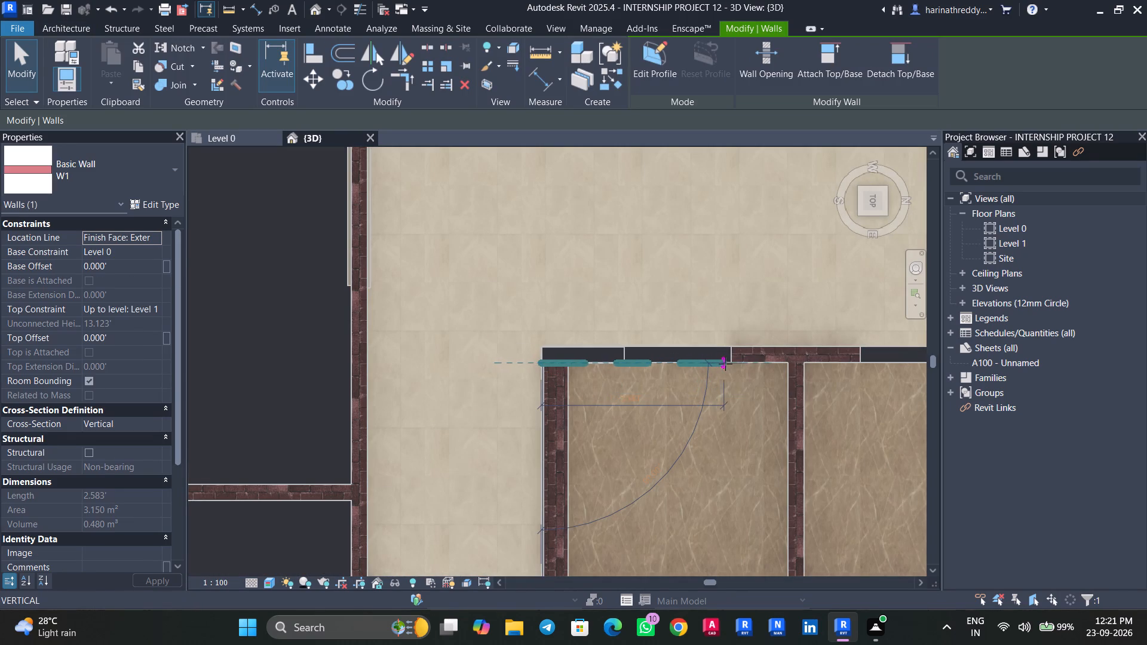
pyautogui.moveTo(725, 364); pyautogui.dragTo(730, 364)
pyautogui.press('Escape')
# Extend the middle W1 wall piece north across the northeast lift's door opening.
pyautogui.moveTo(732, 401); pyautogui.dragTo(544, 407, button='middle')
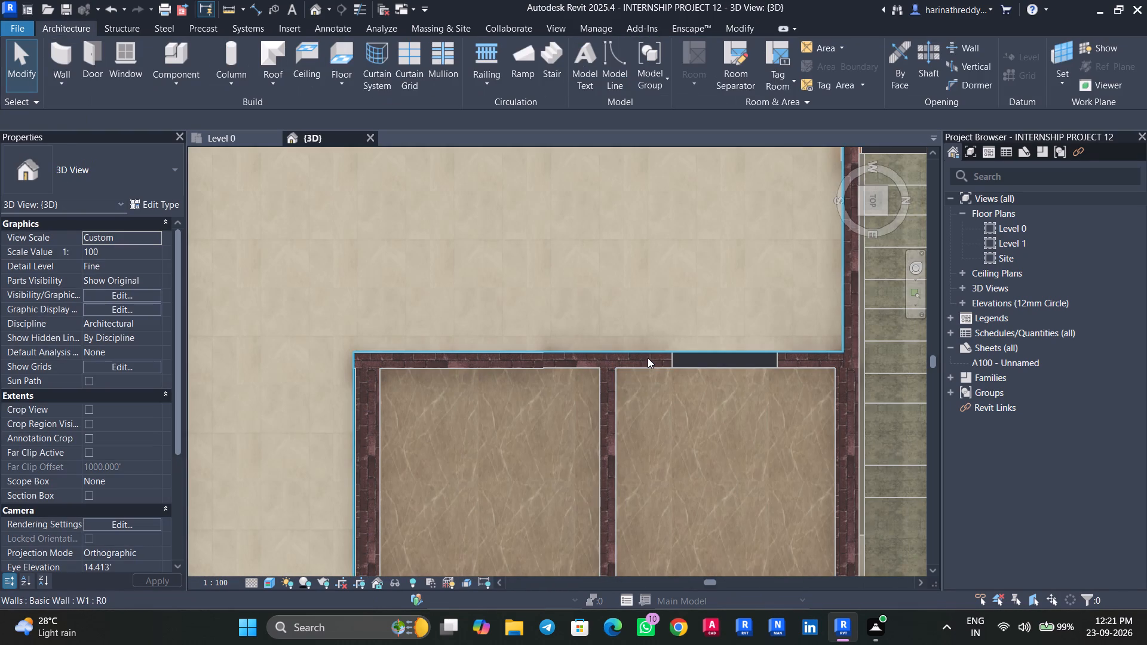
pyautogui.click(647, 358)
pyautogui.scroll(5, 475, 353)
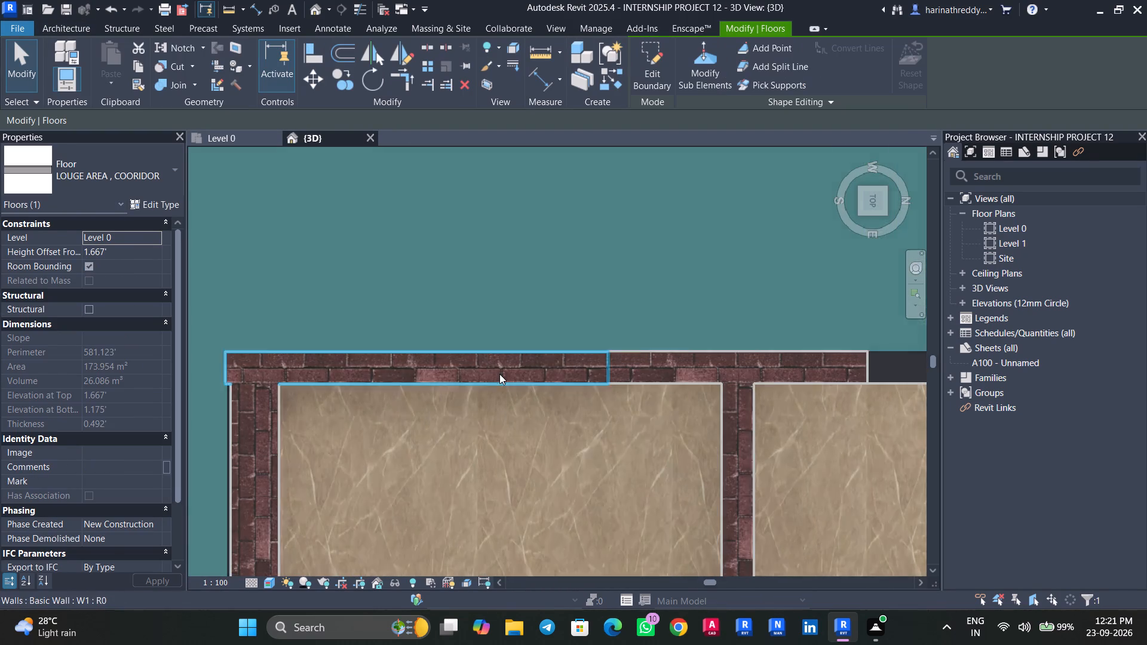
pyautogui.click(499, 374)
pyautogui.press('Escape')
pyautogui.click(833, 367)
pyautogui.moveTo(841, 376); pyautogui.dragTo(555, 379, button='middle')
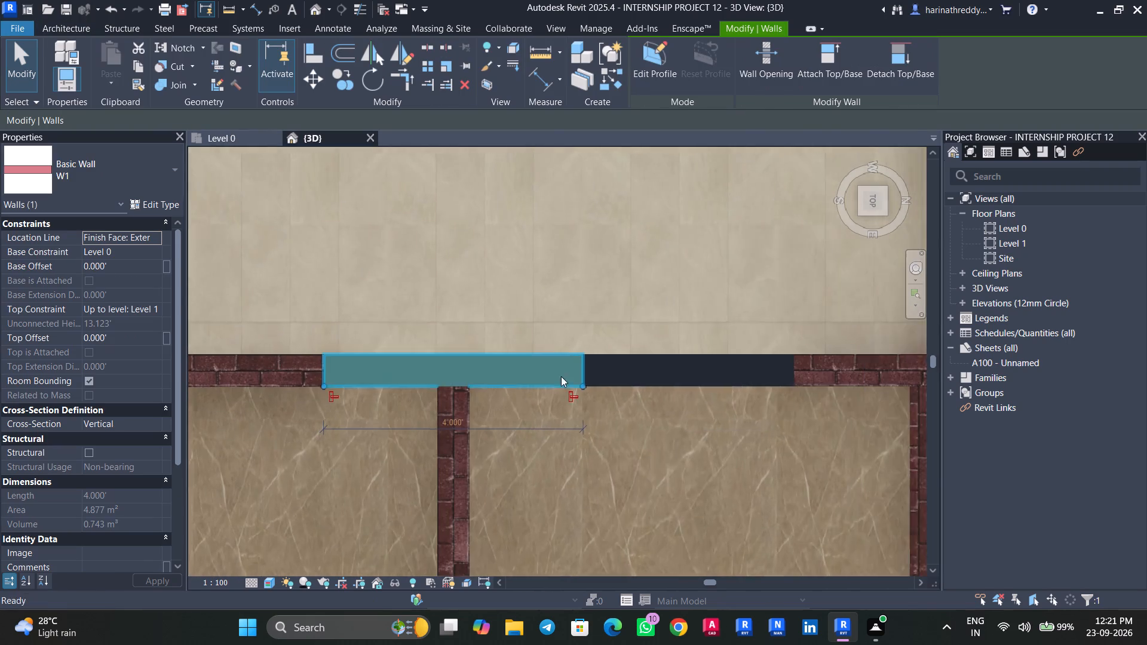
pyautogui.moveTo(582, 383); pyautogui.dragTo(795, 388)
pyautogui.press('Escape')
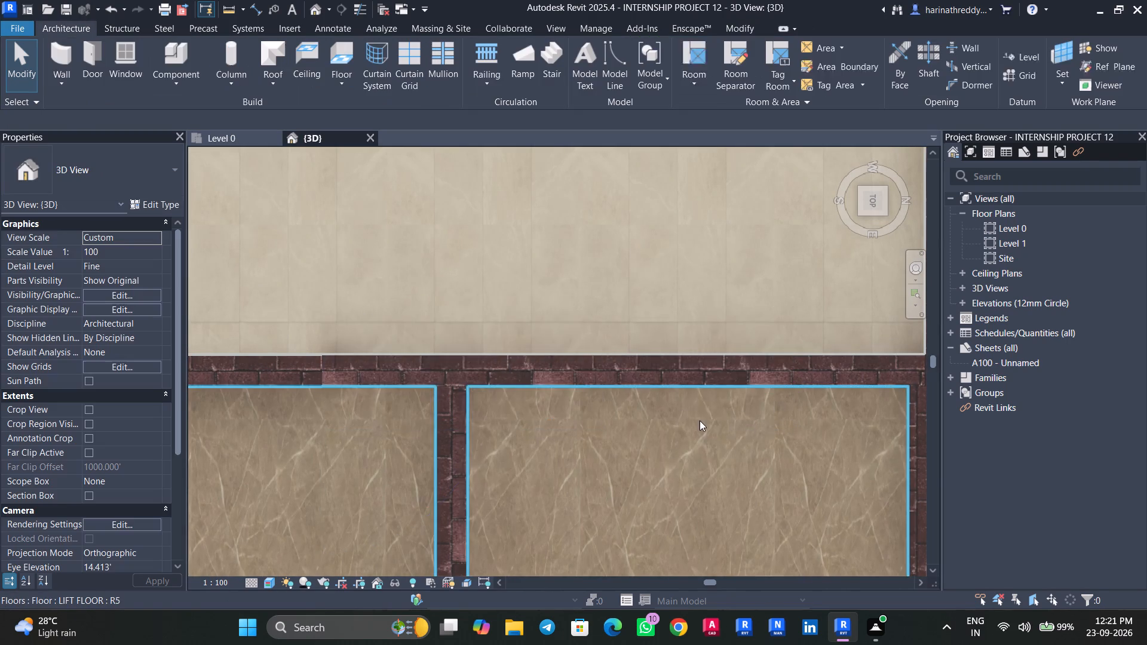
# Extend the short W1 wall at the single lift beside the L-shaped stair across its door opening to the opposite wall piece.
pyautogui.scroll(-9, 698, 419)
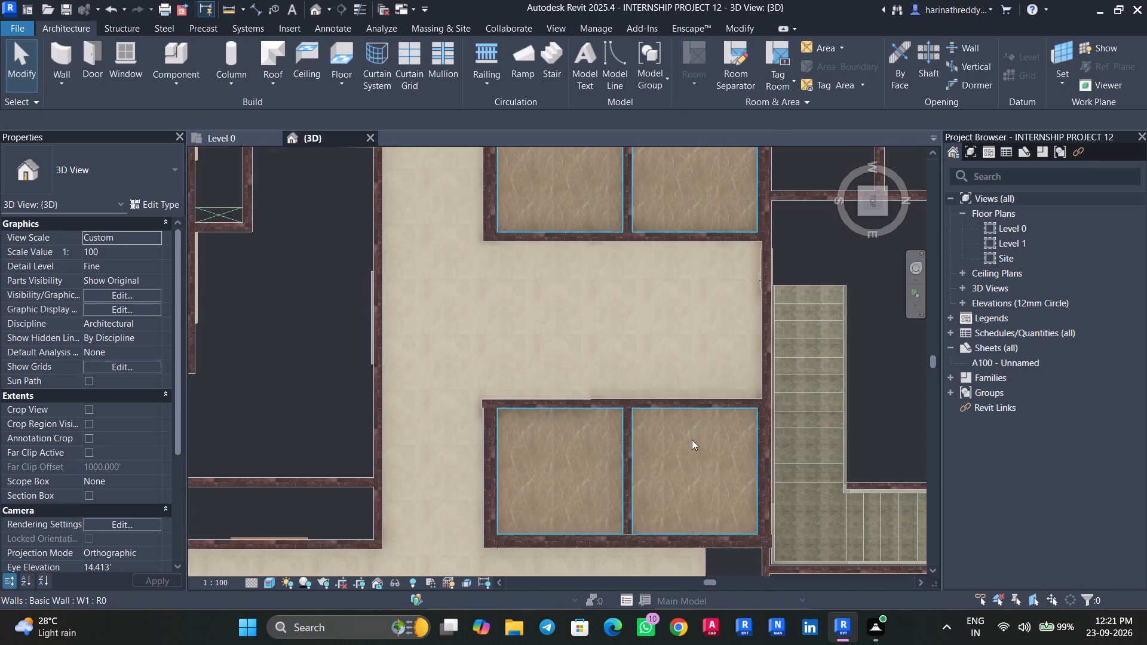
pyautogui.scroll(-8, 685, 458)
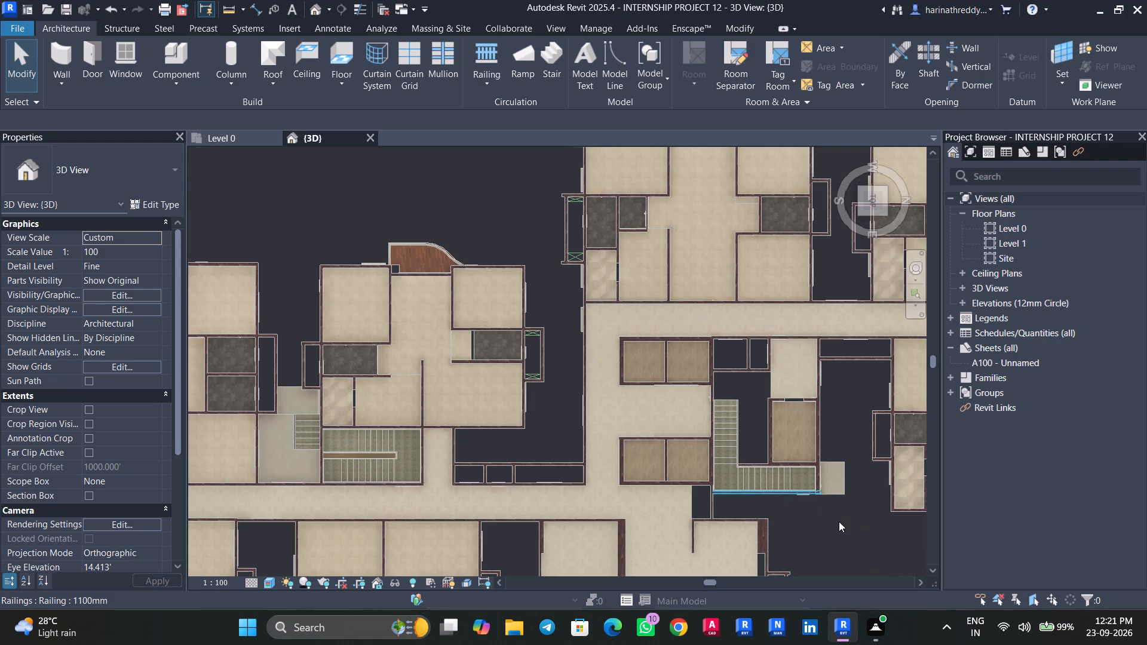
pyautogui.scroll(10, 802, 420)
pyautogui.click(741, 361)
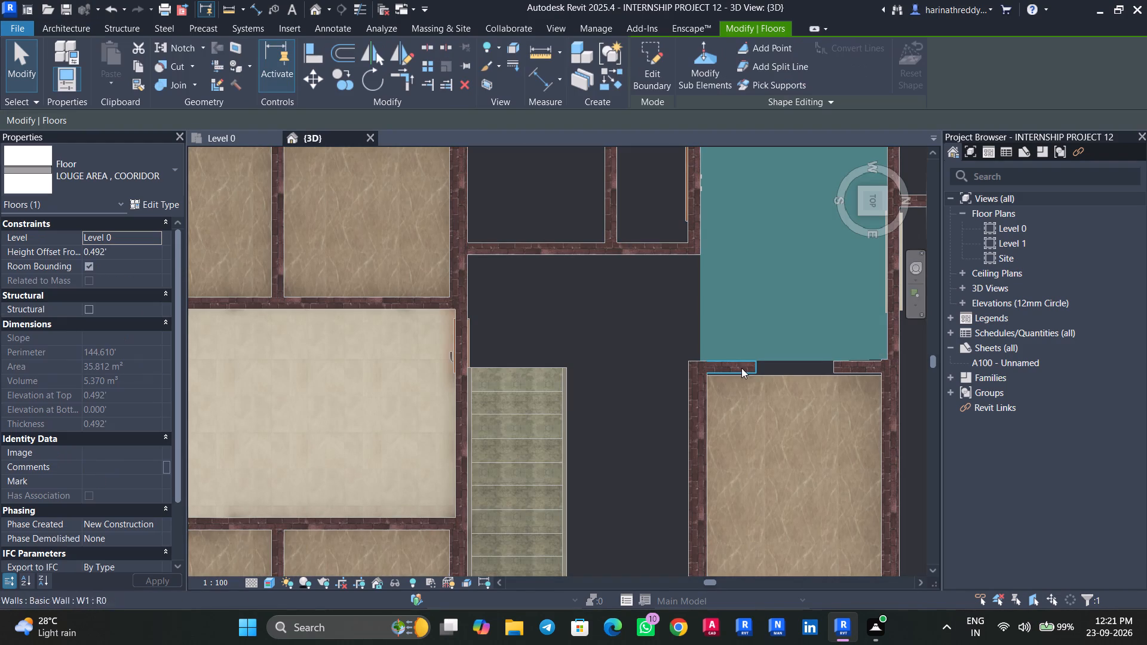
pyautogui.press('Escape')
pyautogui.click(743, 370)
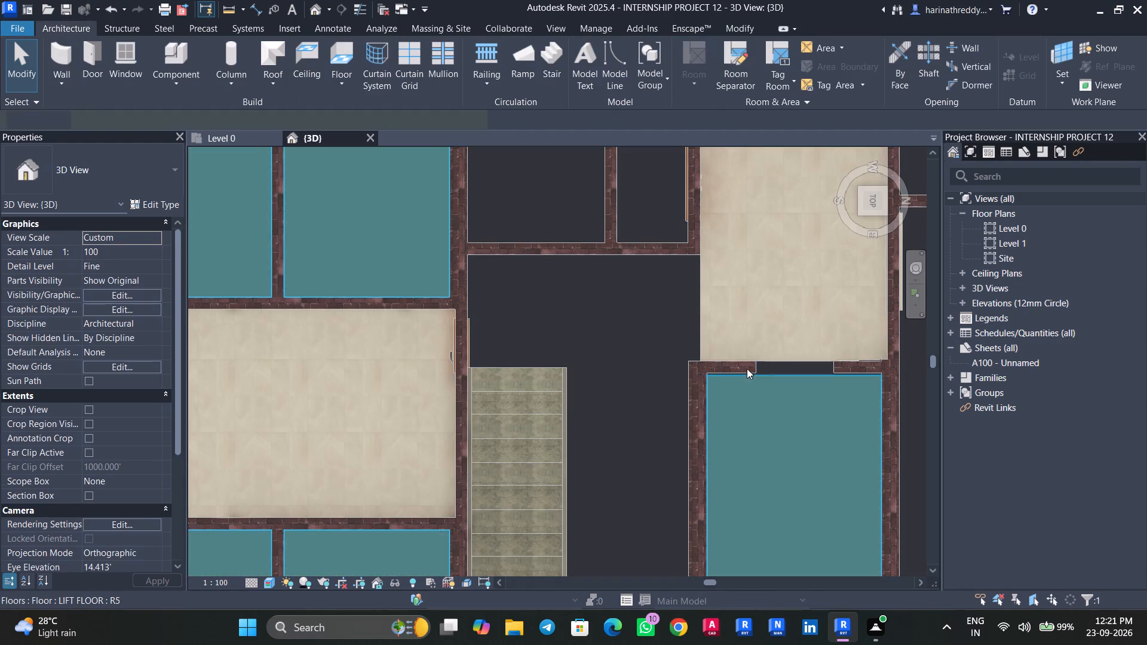
pyautogui.press('Escape')
pyautogui.click(753, 366)
pyautogui.press('Escape')
pyautogui.scroll(1, 757, 367)
pyautogui.scroll(-1, 757, 367)
pyautogui.scroll(2, 756, 367)
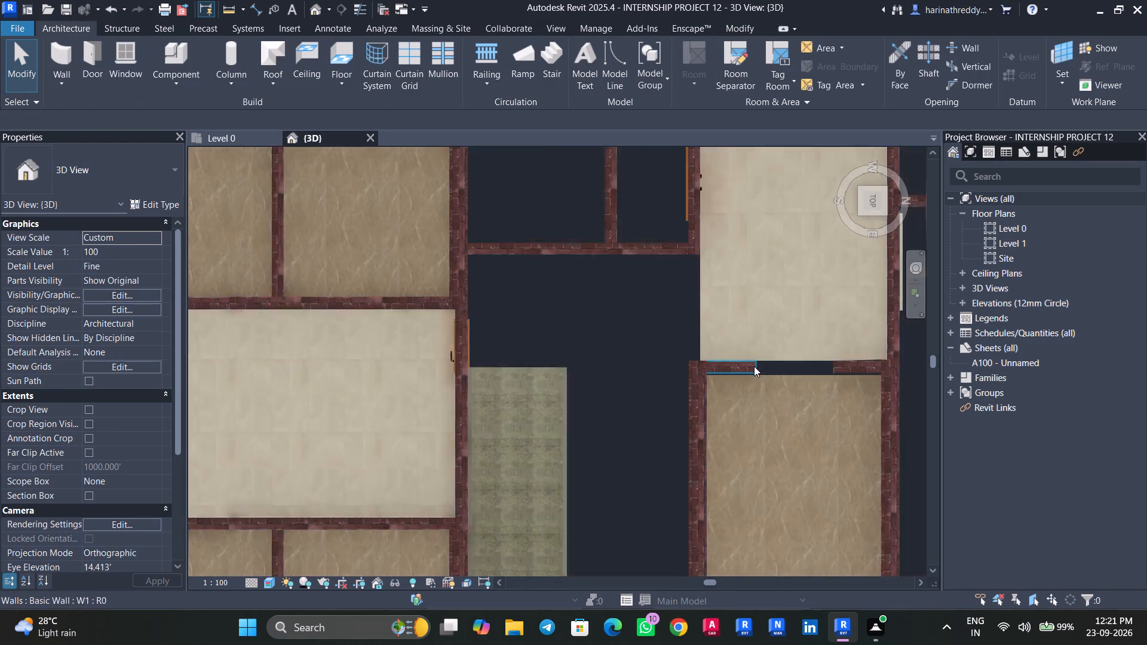
pyautogui.scroll(1, 754, 366)
pyautogui.click(753, 369)
pyautogui.moveTo(755, 358); pyautogui.dragTo(855, 362)
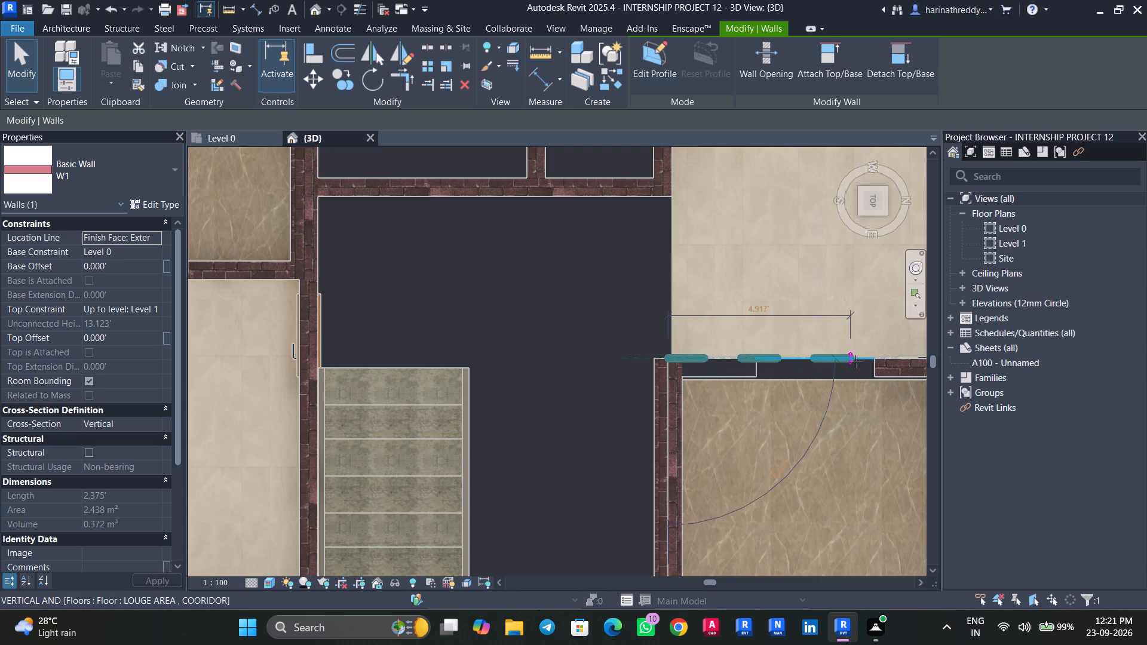
pyautogui.moveTo(855, 362); pyautogui.dragTo(876, 361)
pyautogui.press('Escape')
# Save the project with the lift front walls closed.
pyautogui.scroll(-5, 650, 421)
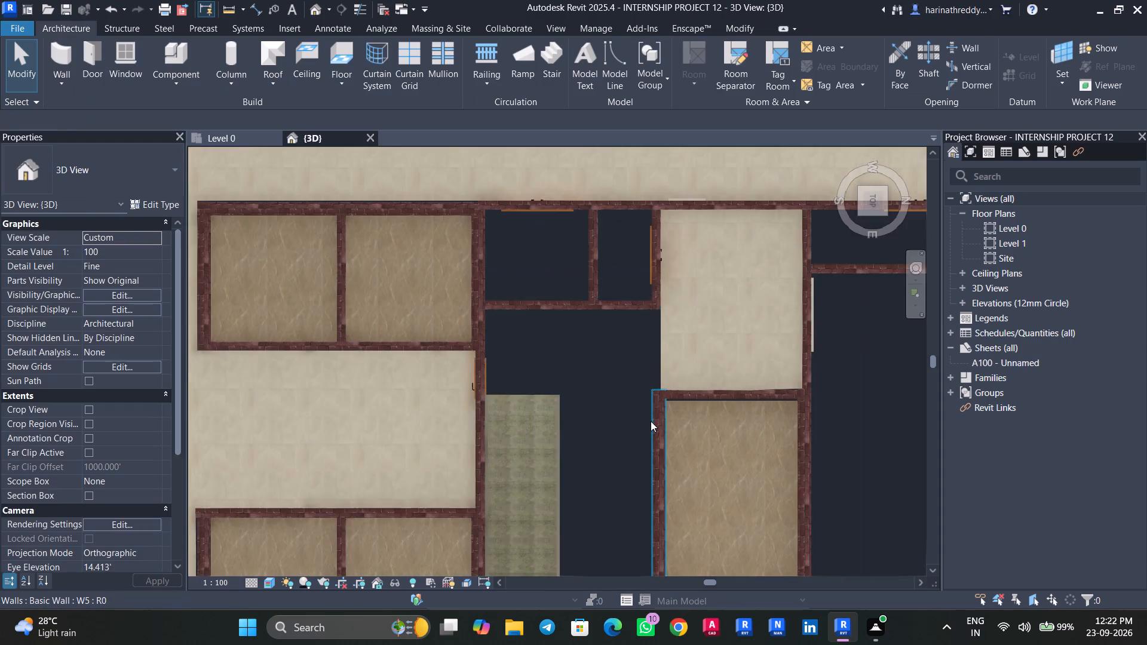
pyautogui.scroll(-4, 651, 421)
pyautogui.scroll(-7, 694, 453)
pyautogui.moveTo(738, 522); pyautogui.dragTo(790, 343, button='middle')
pyautogui.scroll(-1, 790, 343)
pyautogui.hotkey('ctrl', 's')
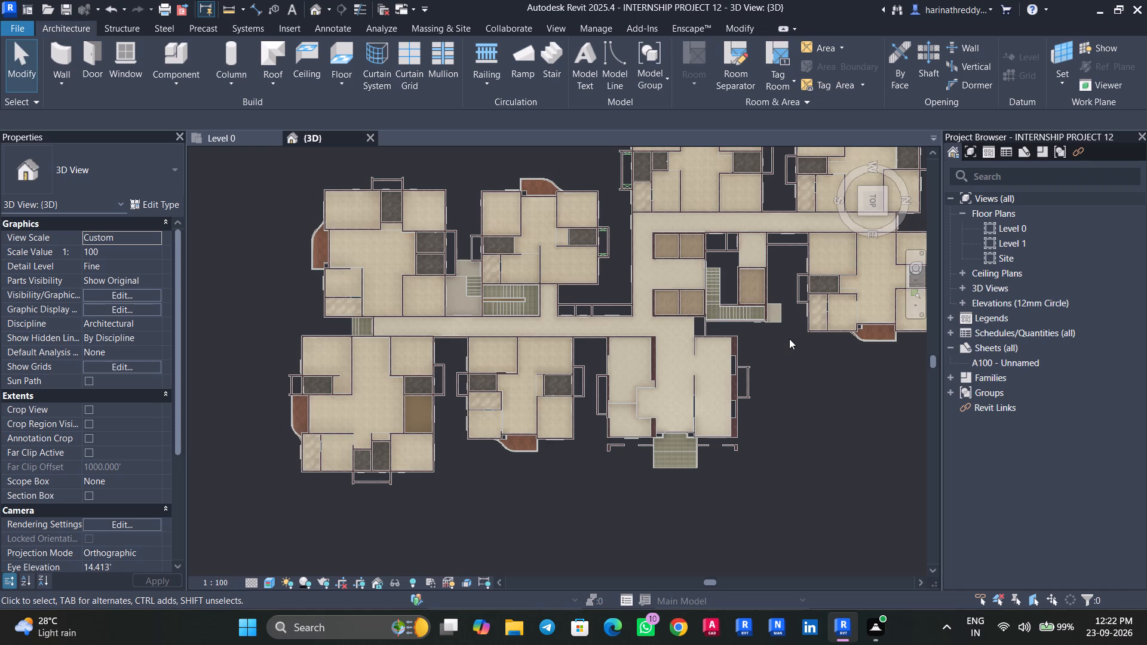
# Examine the whole ground floor in 3D from several angles, focusing on the apartments, corridor and staircase with its outdoor landing.
pyautogui.keyDown('shift'); pyautogui.scroll(1, 546, 505); pyautogui.keyUp('shift')
pyautogui.keyDown('shift'); pyautogui.moveTo(548, 505); pyautogui.dragTo(696, 367, button='middle'); pyautogui.keyUp('shift')
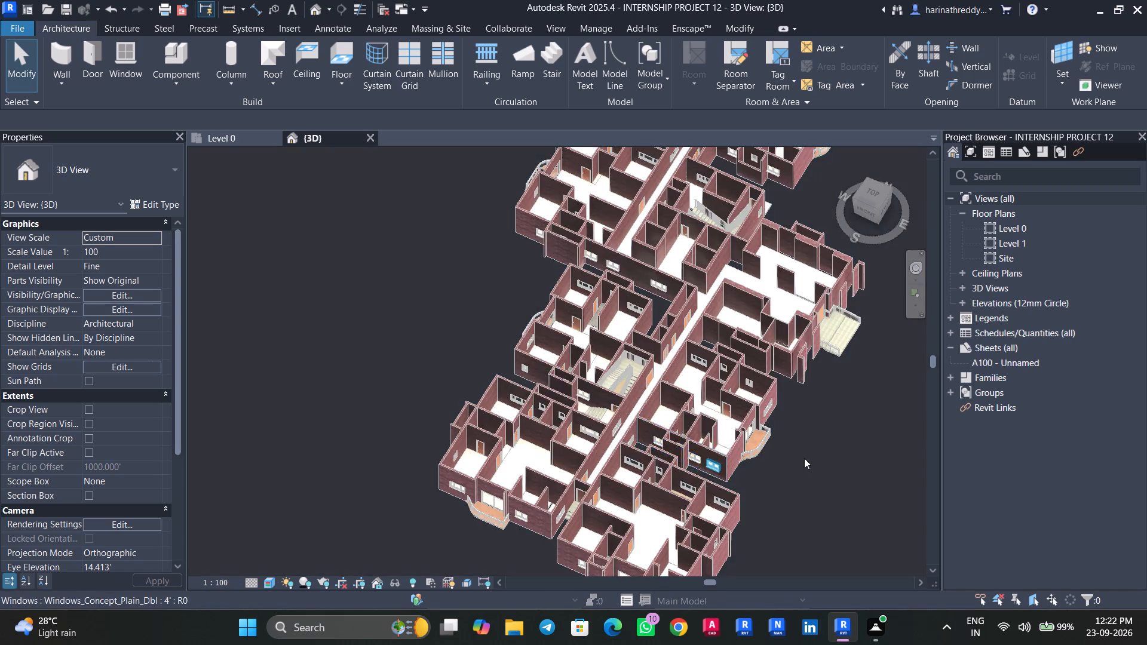
pyautogui.scroll(5, 793, 456)
pyautogui.scroll(-5, 760, 464)
pyautogui.keyDown('shift'); pyautogui.moveTo(756, 491); pyautogui.dragTo(919, 475, button='middle'); pyautogui.keyUp('shift')
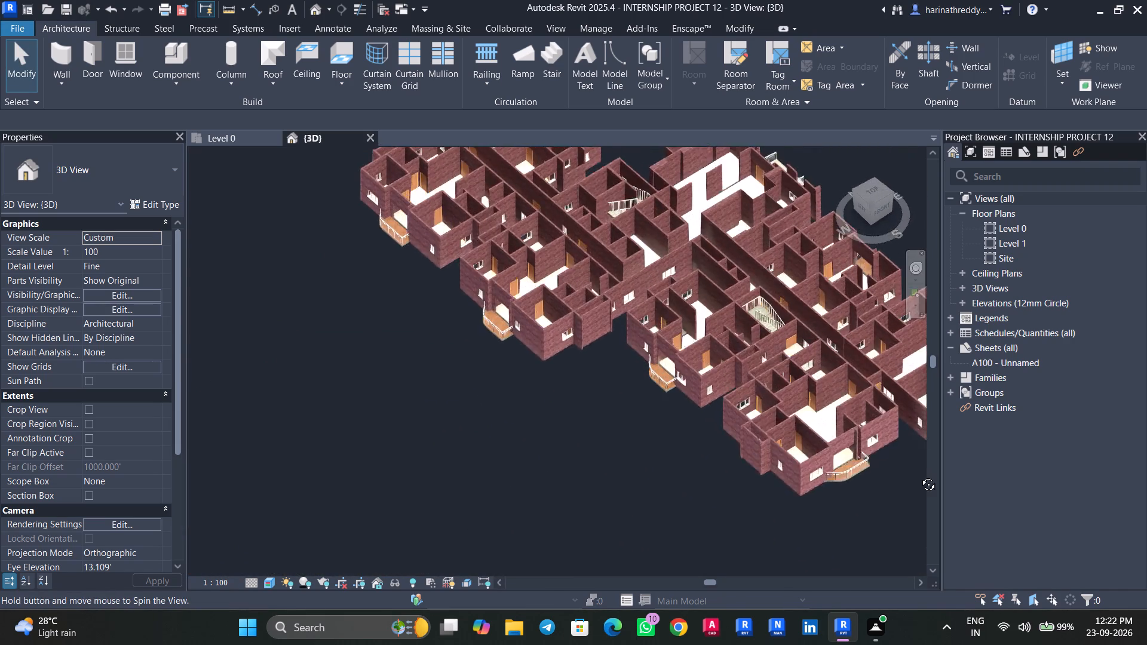
pyautogui.keyDown('shift'); pyautogui.moveTo(919, 475); pyautogui.dragTo(873, 578, button='middle'); pyautogui.keyUp('shift')
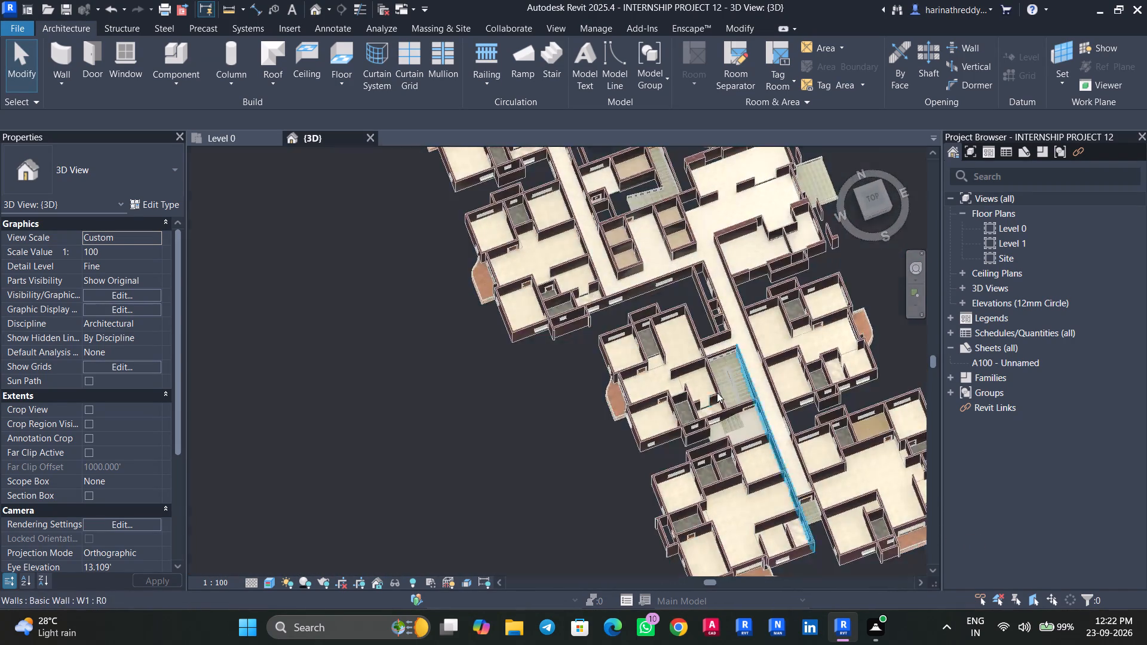
pyautogui.scroll(17, 713, 416)
pyautogui.scroll(-4, 714, 428)
pyautogui.keyDown('shift'); pyautogui.moveTo(714, 432); pyautogui.dragTo(721, 492, button='middle'); pyautogui.keyUp('shift')
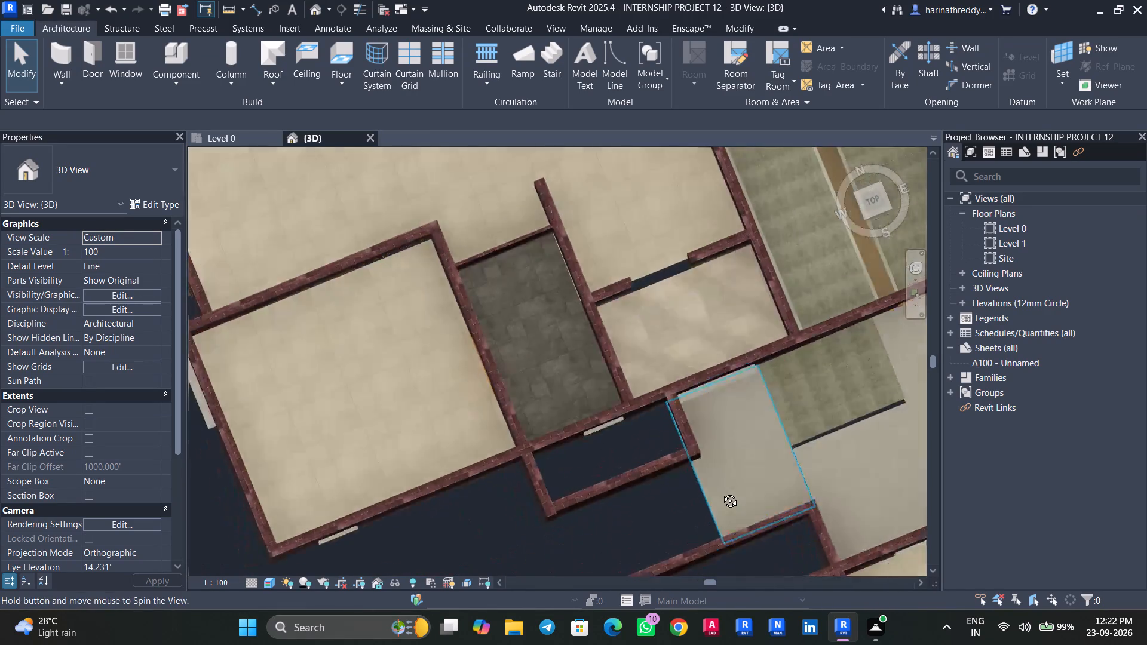
pyautogui.keyDown('shift'); pyautogui.moveTo(721, 492); pyautogui.dragTo(723, 500, button='middle'); pyautogui.keyUp('shift')
pyautogui.scroll(-4, 801, 469)
pyautogui.keyDown('shift'); pyautogui.moveTo(801, 469); pyautogui.dragTo(828, 373, button='middle'); pyautogui.keyUp('shift')
pyautogui.moveTo(812, 442); pyautogui.dragTo(556, 494, button='middle')
pyautogui.scroll(-5, 686, 373)
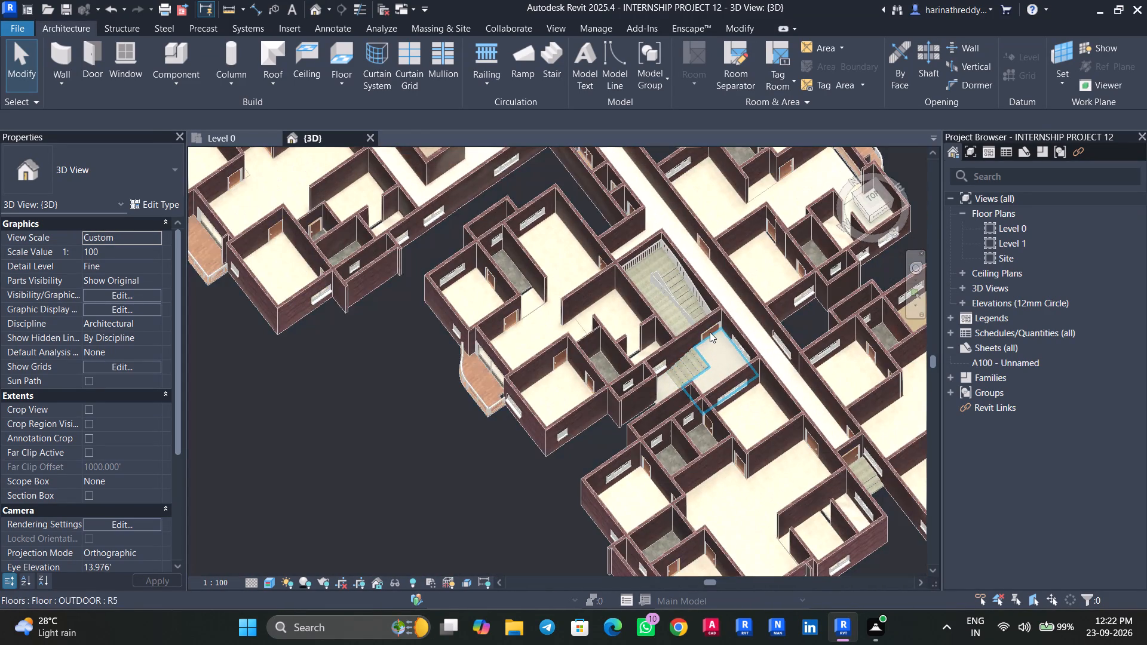
pyautogui.scroll(5, 710, 332)
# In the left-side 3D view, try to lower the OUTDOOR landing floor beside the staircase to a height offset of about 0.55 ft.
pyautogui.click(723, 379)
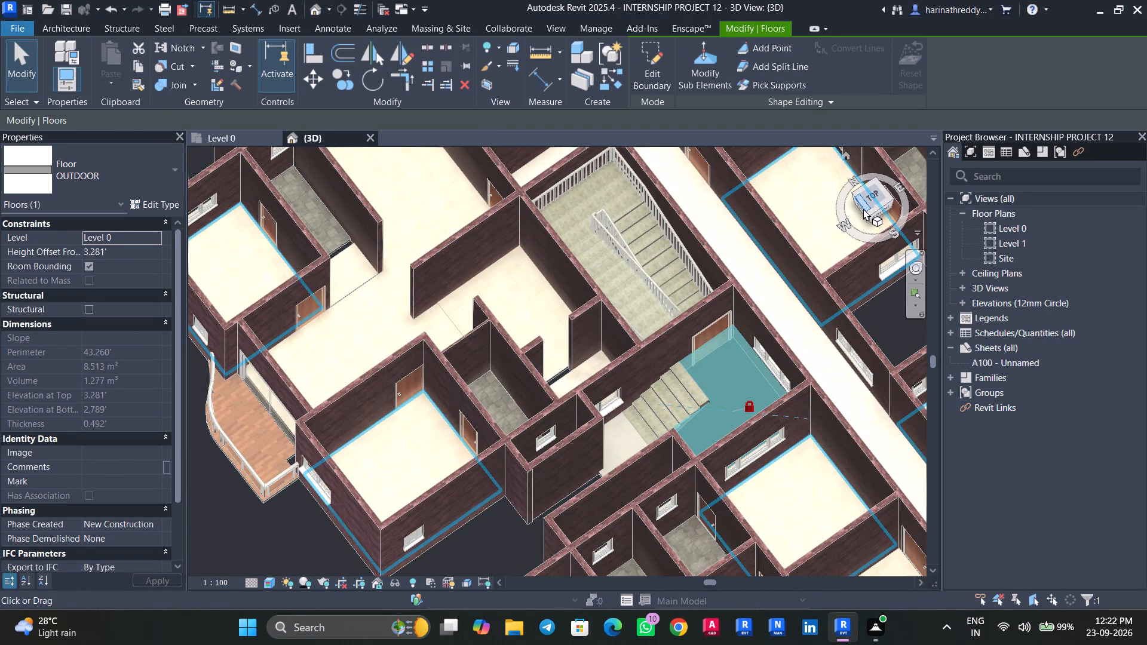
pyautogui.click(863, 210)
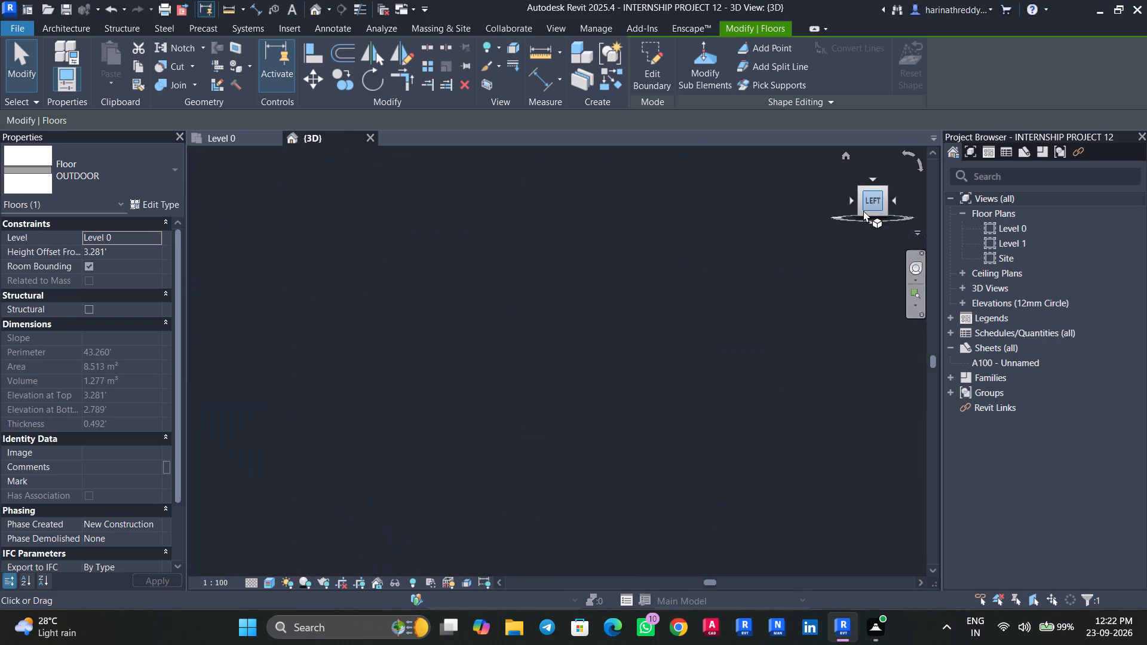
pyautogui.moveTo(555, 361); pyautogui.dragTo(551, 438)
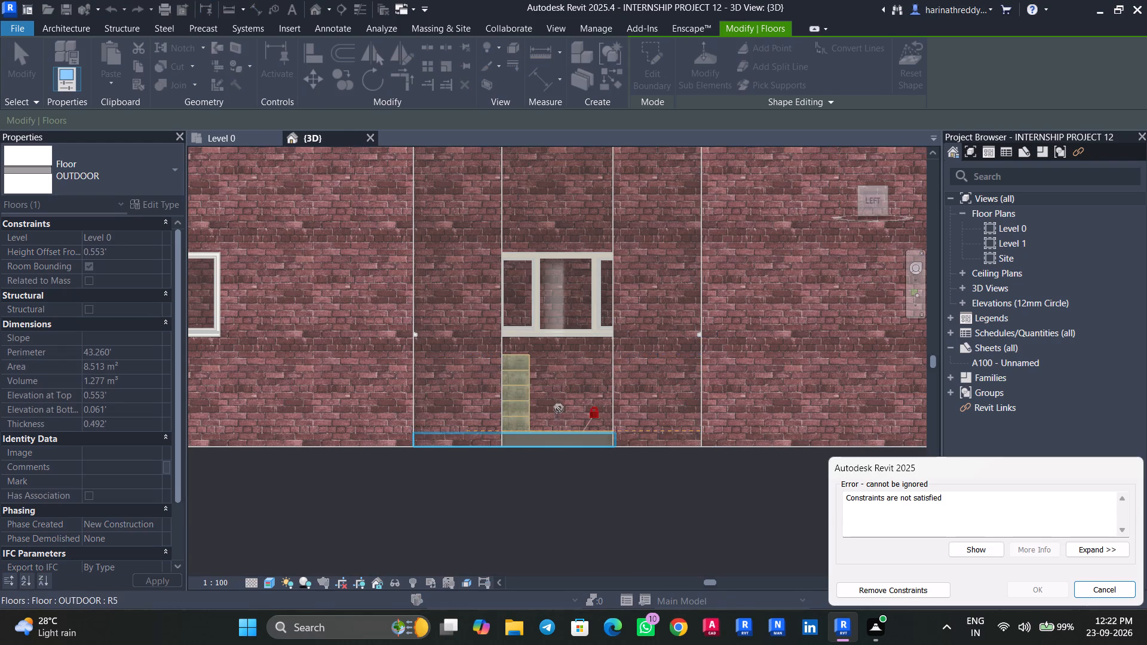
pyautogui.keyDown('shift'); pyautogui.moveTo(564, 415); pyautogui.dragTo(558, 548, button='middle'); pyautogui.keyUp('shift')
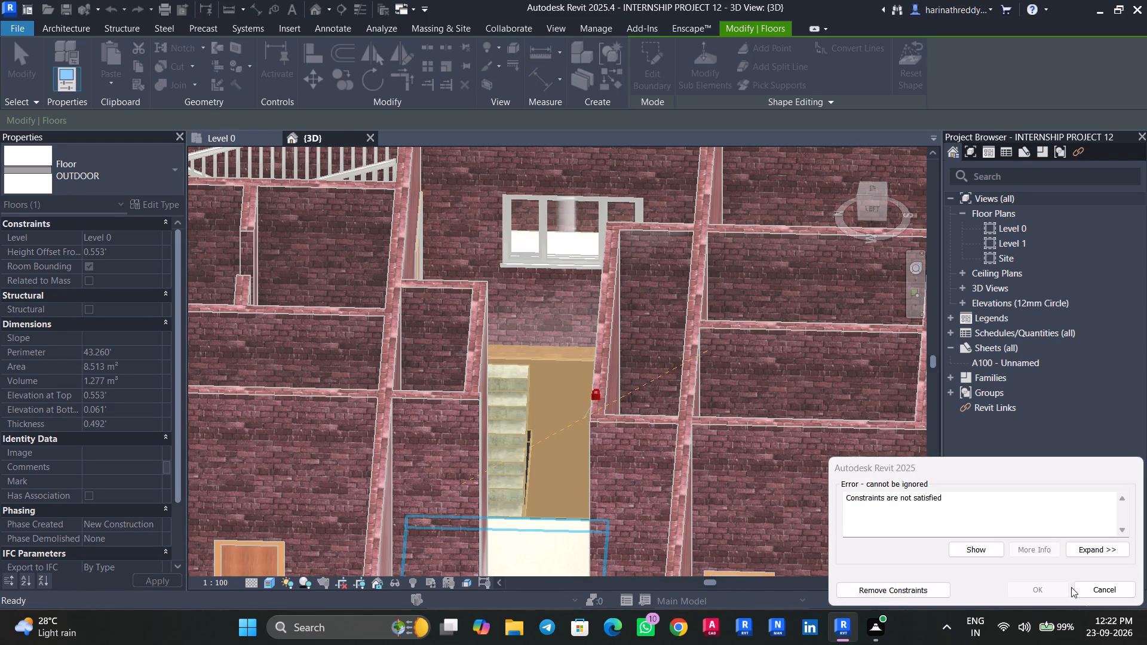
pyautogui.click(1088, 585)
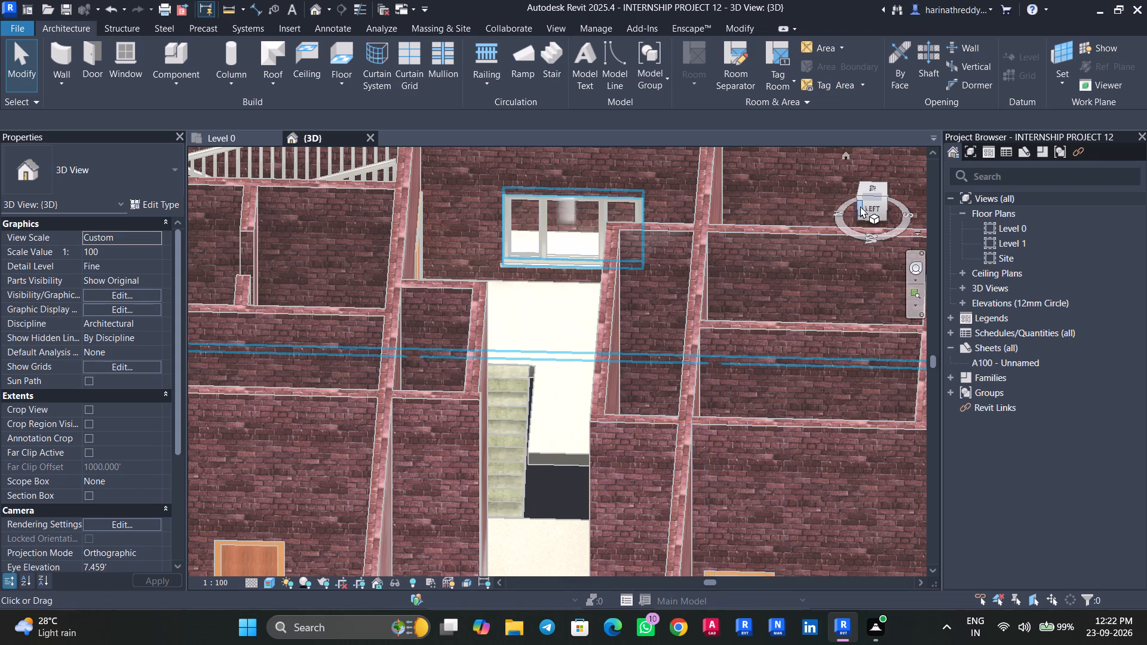
# Save the project again after checking the building in 3D.
pyautogui.click(869, 208)
pyautogui.scroll(5, 594, 374)
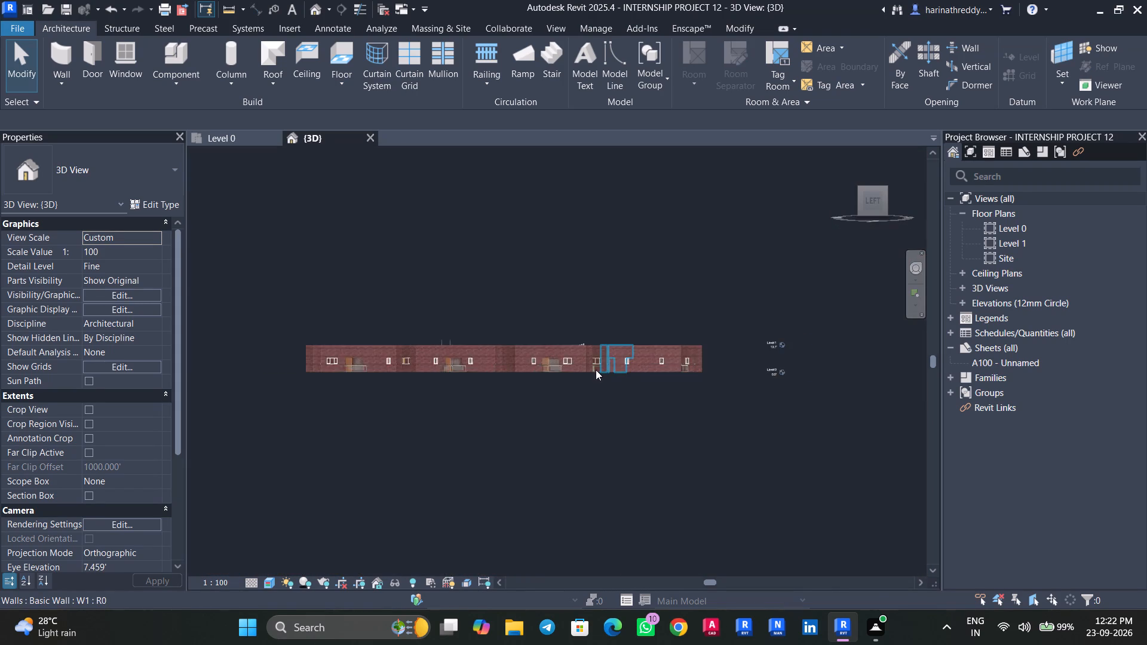
pyautogui.scroll(7, 596, 370)
pyautogui.keyDown('shift'); pyautogui.moveTo(585, 444); pyautogui.dragTo(504, 591, button='middle'); pyautogui.keyUp('shift')
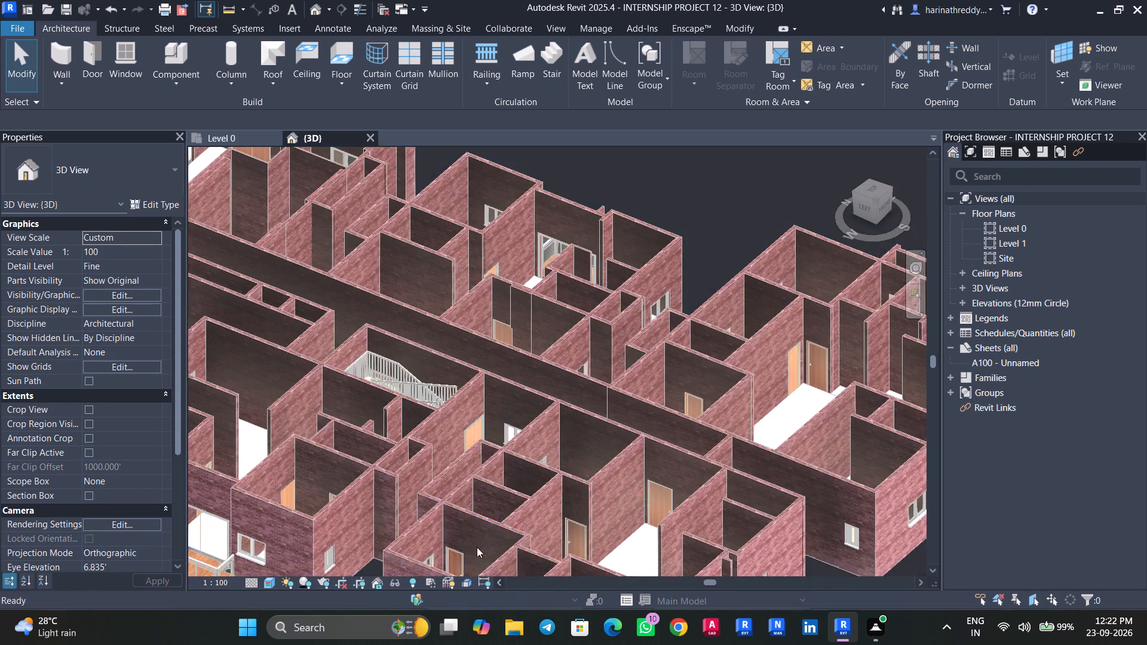
pyautogui.scroll(-9, 612, 450)
pyautogui.hotkey('ctrl', 's')
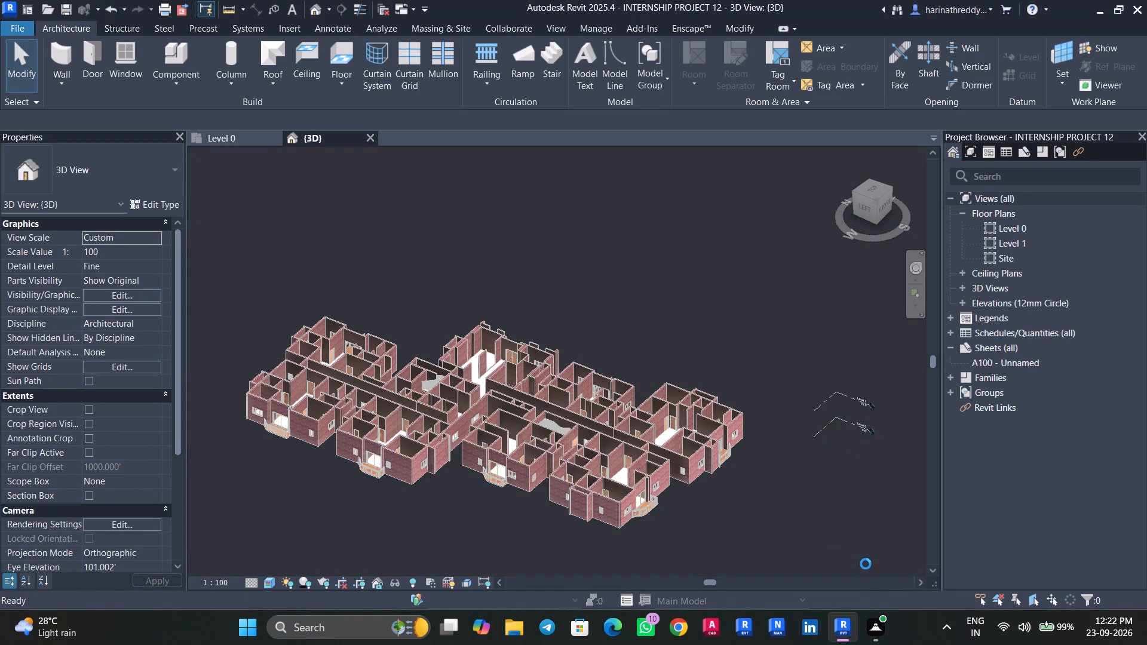
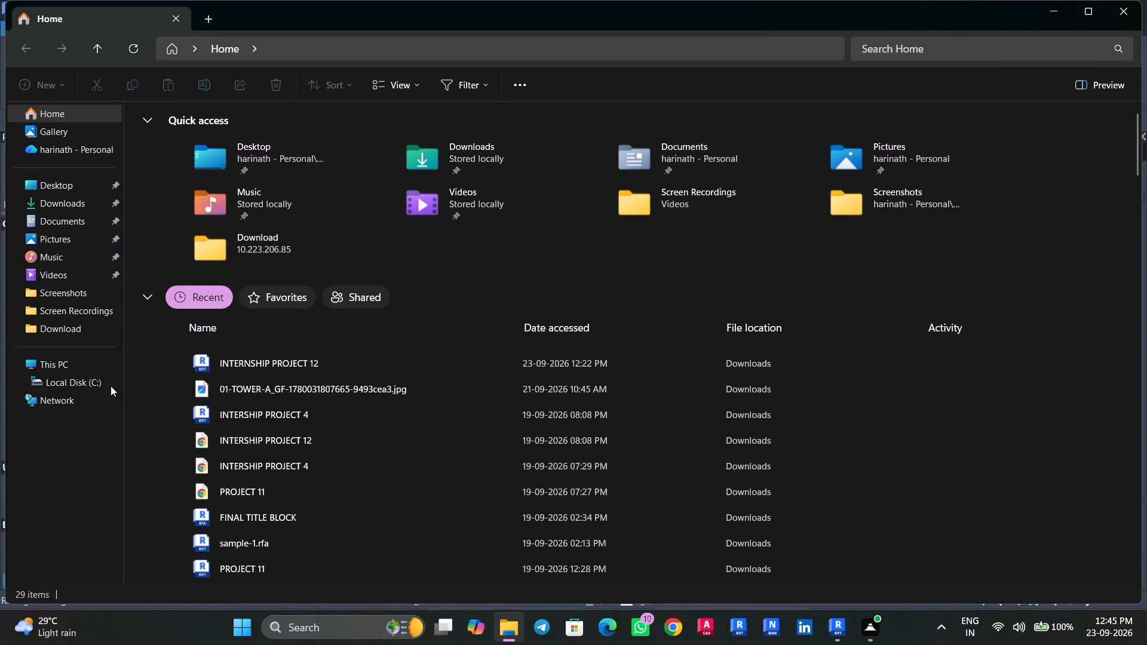
# Open the LR722_Conjunto_Cama (1) bed family from Downloads and load it into INTERNSHIP PROJECT 12 without placing it.
pyautogui.click(81, 200)
pyautogui.doubleClick(164, 156)
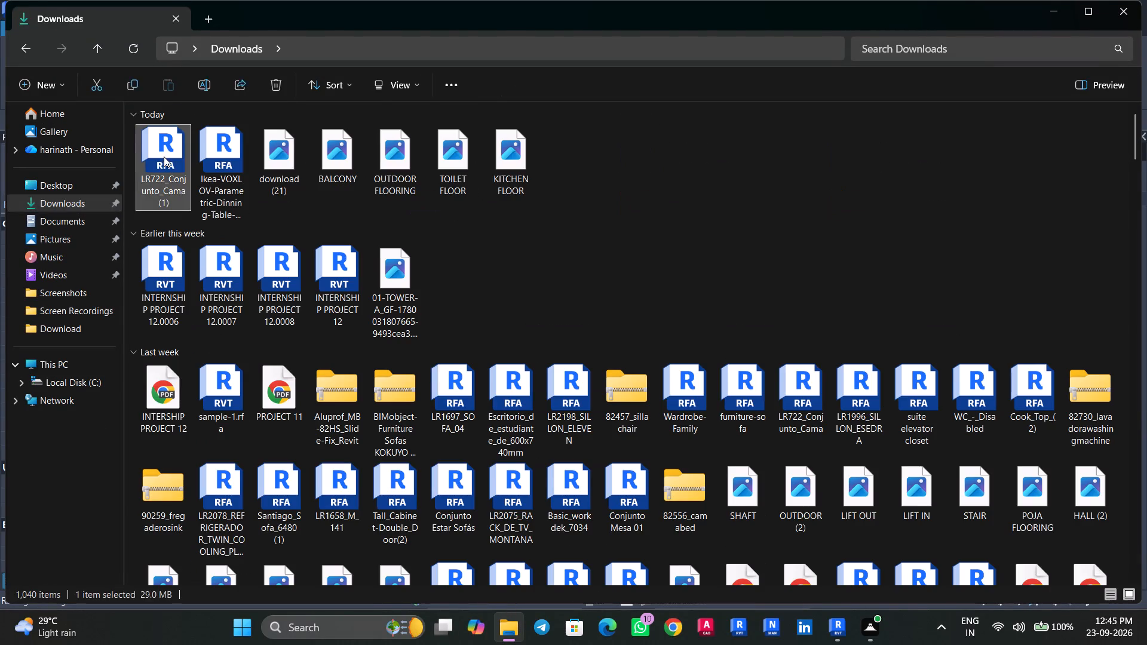
pyautogui.click(447, 269)
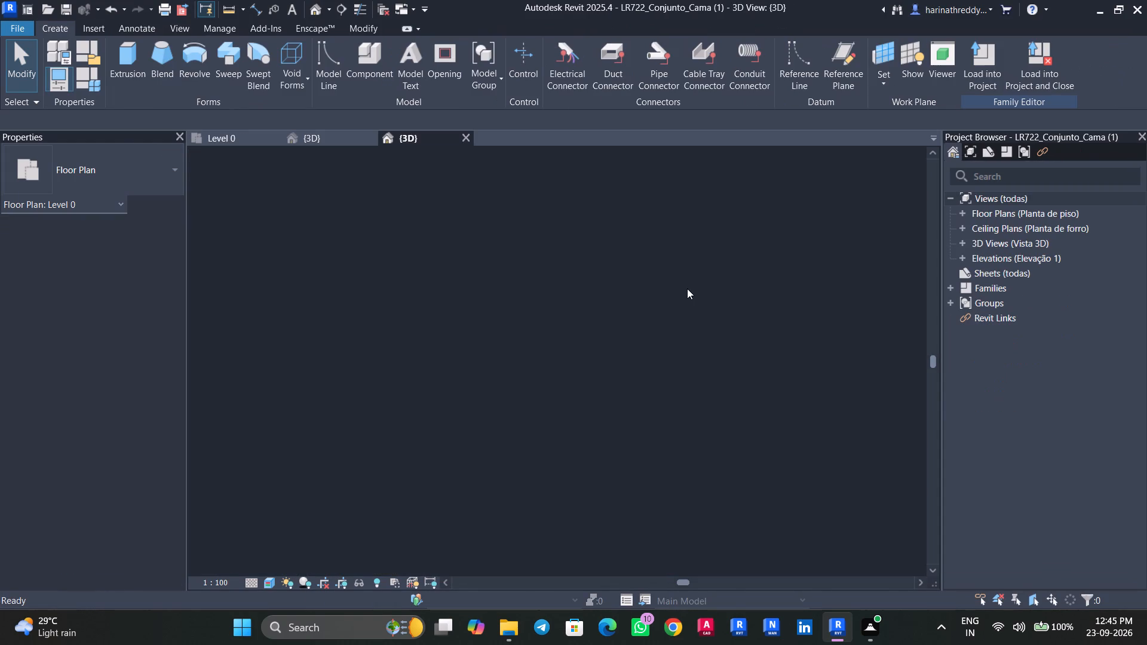
pyautogui.click(983, 78)
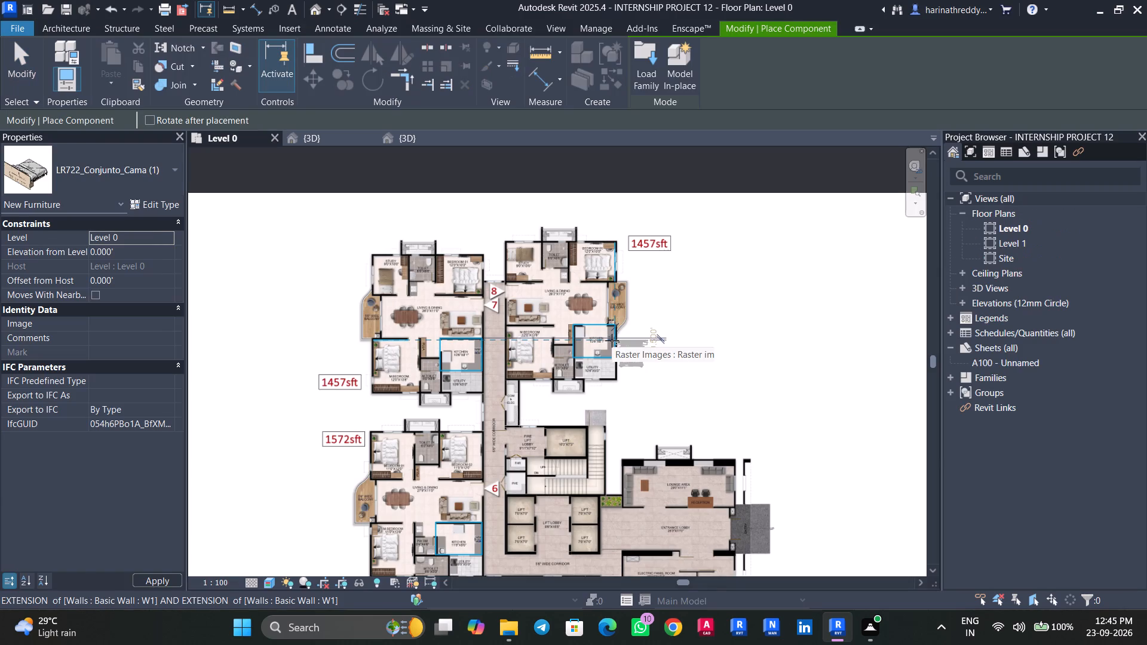
pyautogui.press('Escape')
pyautogui.press('Escape')
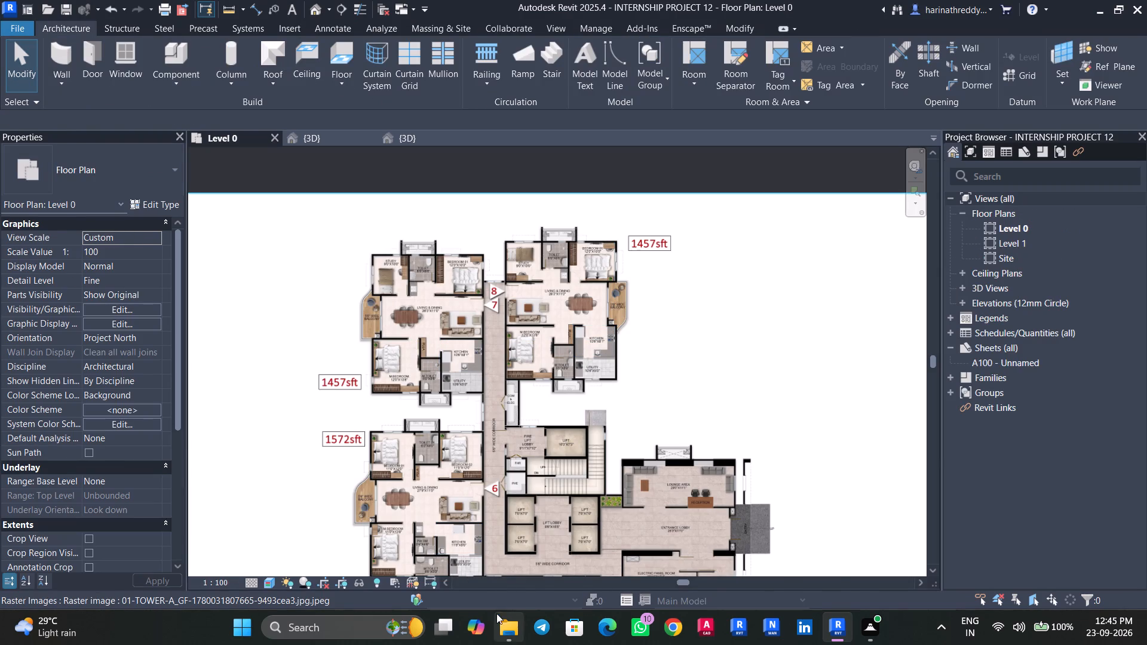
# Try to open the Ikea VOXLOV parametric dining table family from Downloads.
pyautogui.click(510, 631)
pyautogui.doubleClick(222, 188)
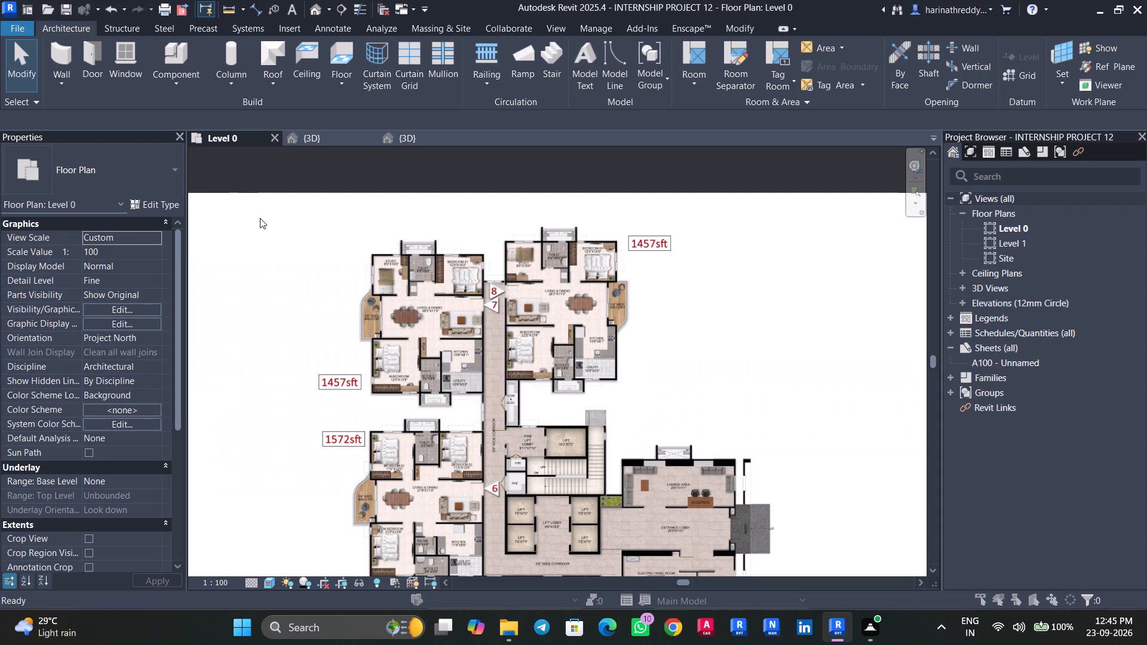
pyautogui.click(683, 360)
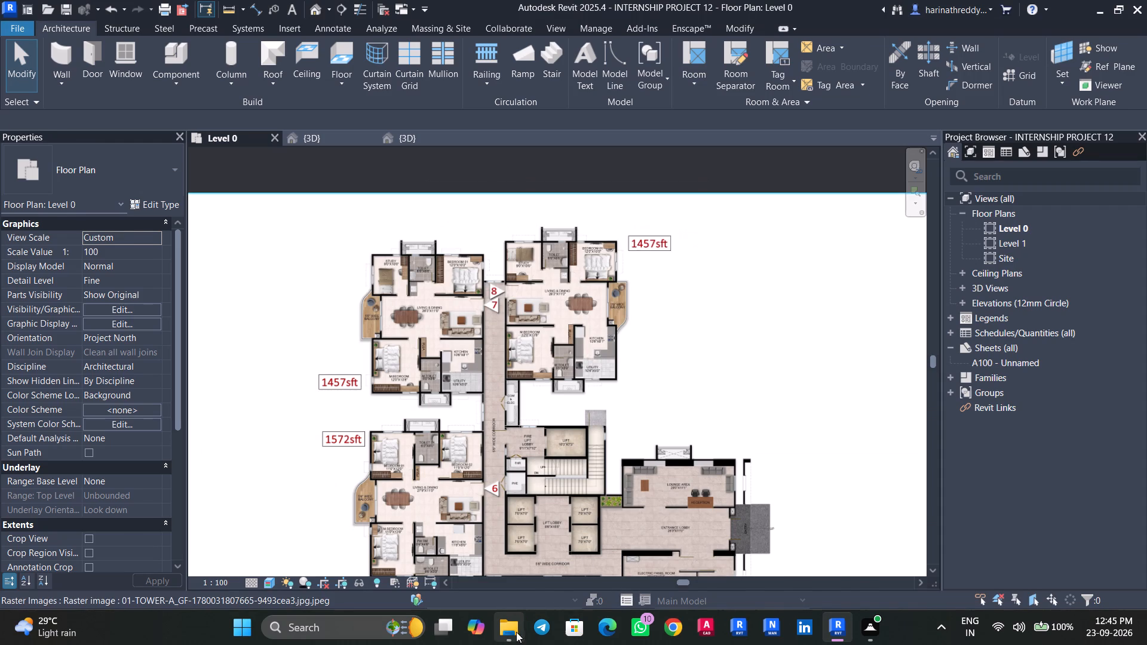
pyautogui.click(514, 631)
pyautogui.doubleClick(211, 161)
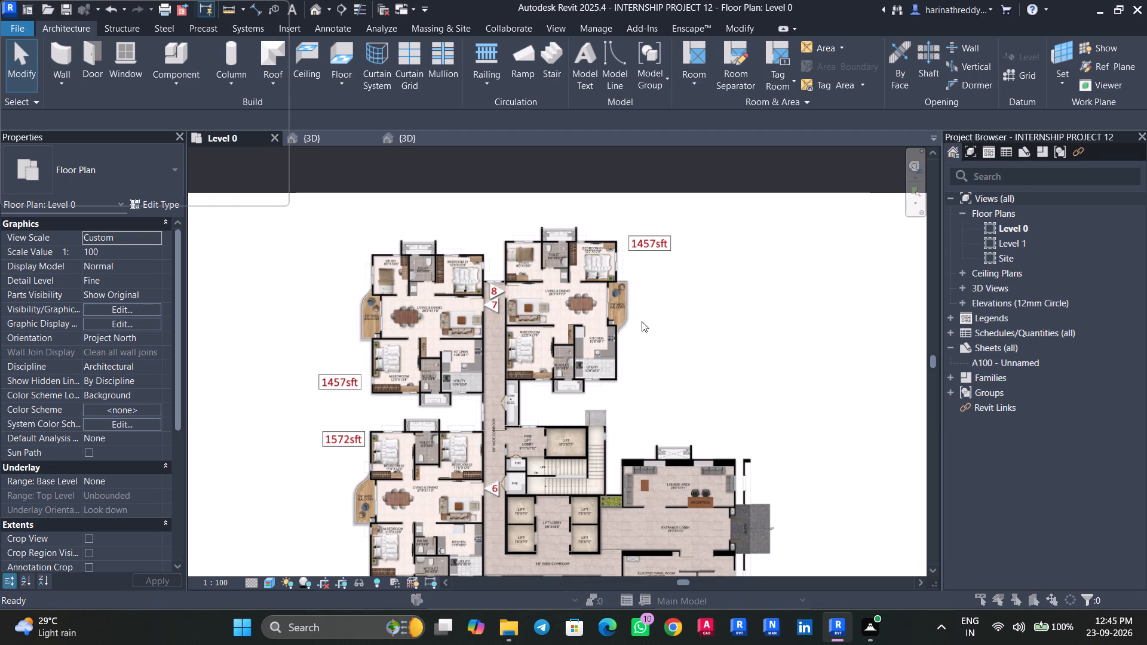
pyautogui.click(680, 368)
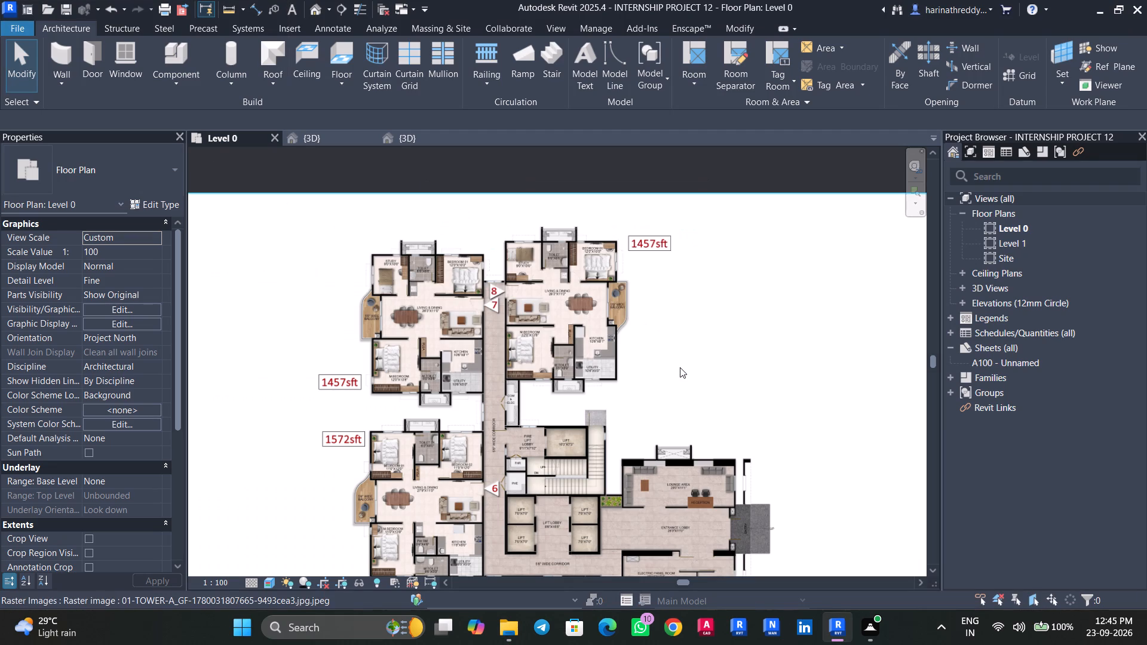
# Open sample-1.rfa from Downloads to check its contents, and close it again.
pyautogui.click(511, 626)
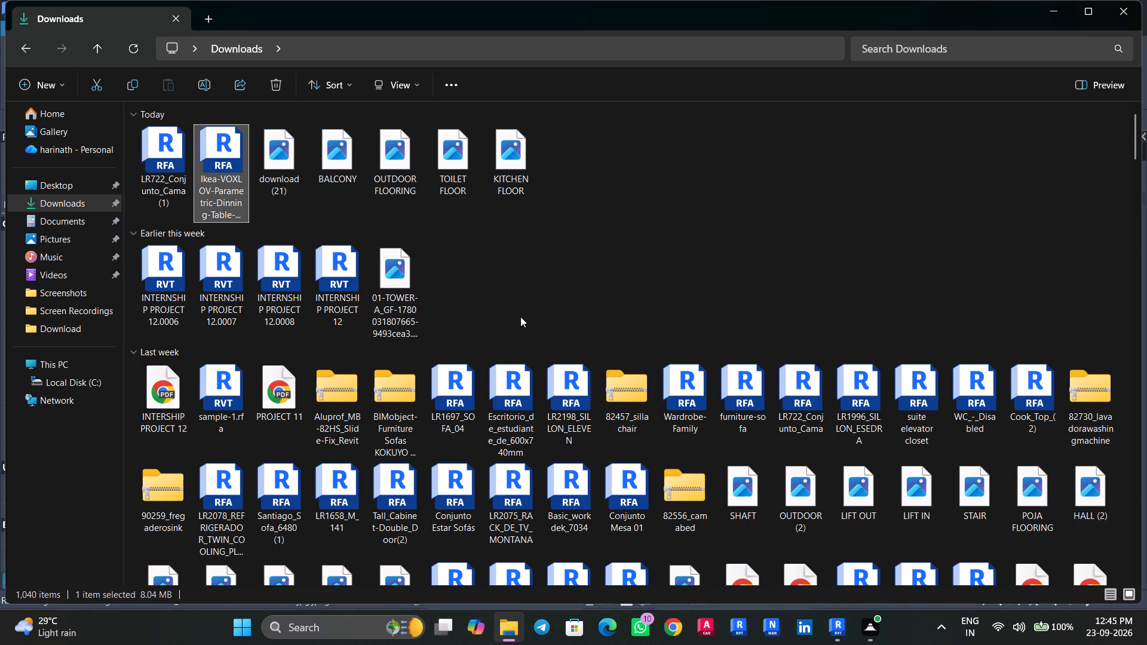
pyautogui.scroll(-1, 464, 322)
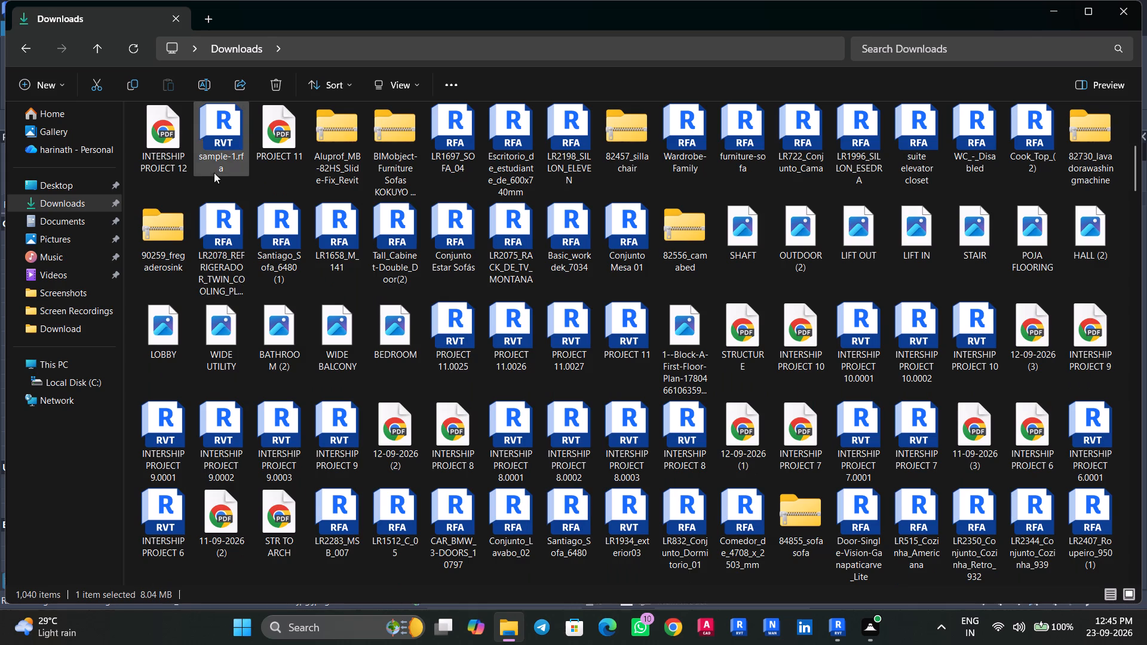
pyautogui.scroll(3, 216, 174)
pyautogui.doubleClick(230, 385)
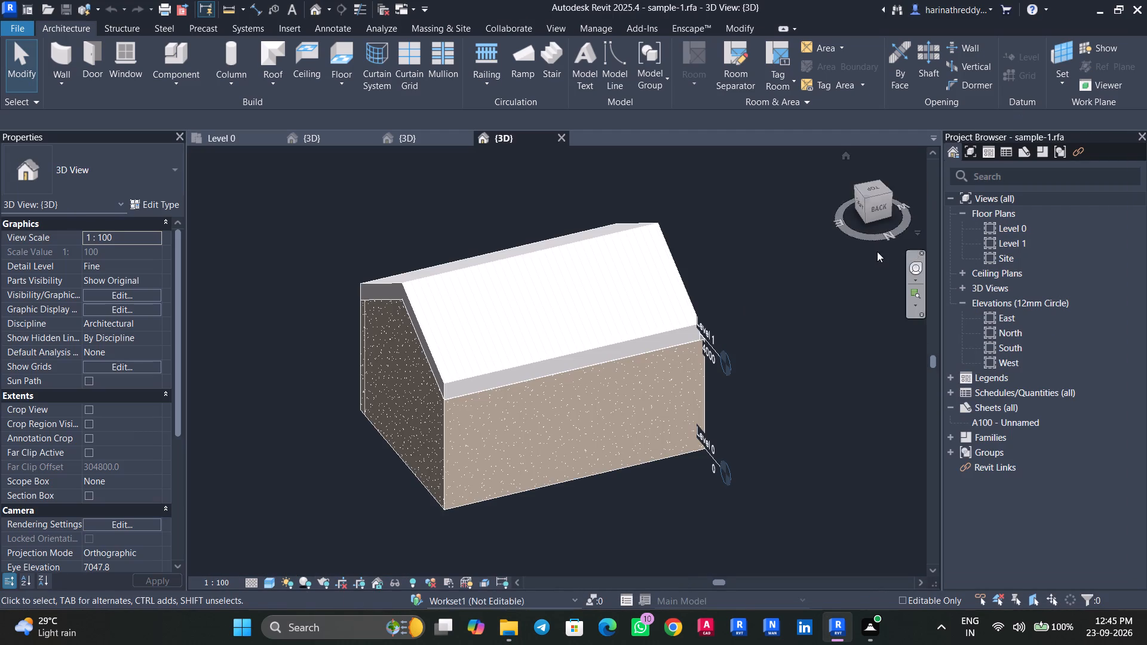
pyautogui.click(560, 140)
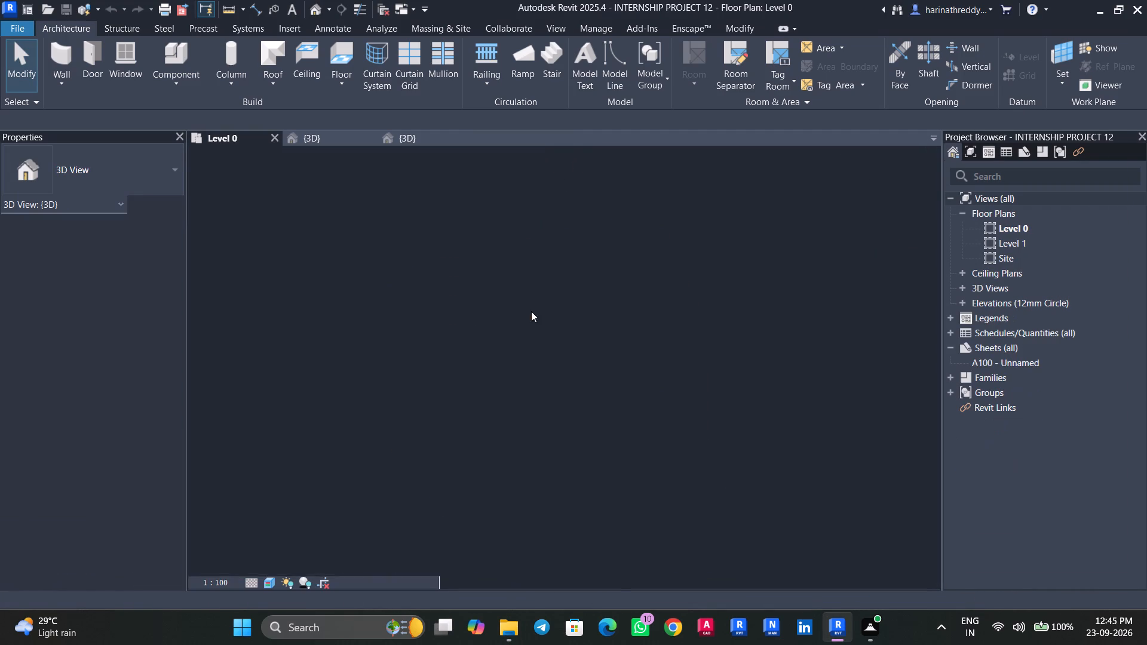
# Open the sliding door family from the Aluprof_MB-82HS_Slide-Fix_Revit archive, upgrade it and load it into INTERNSHIP PROJECT 12 without placing it.
pyautogui.click(497, 630)
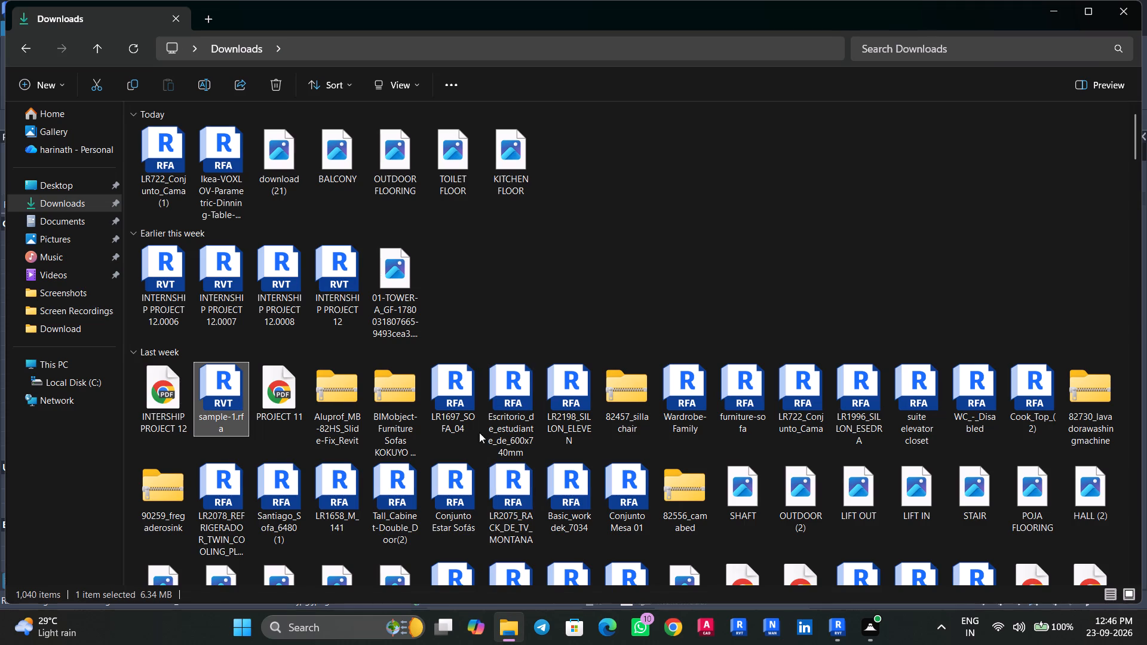
pyautogui.doubleClick(337, 411)
pyautogui.click(212, 148)
pyautogui.doubleClick(212, 137)
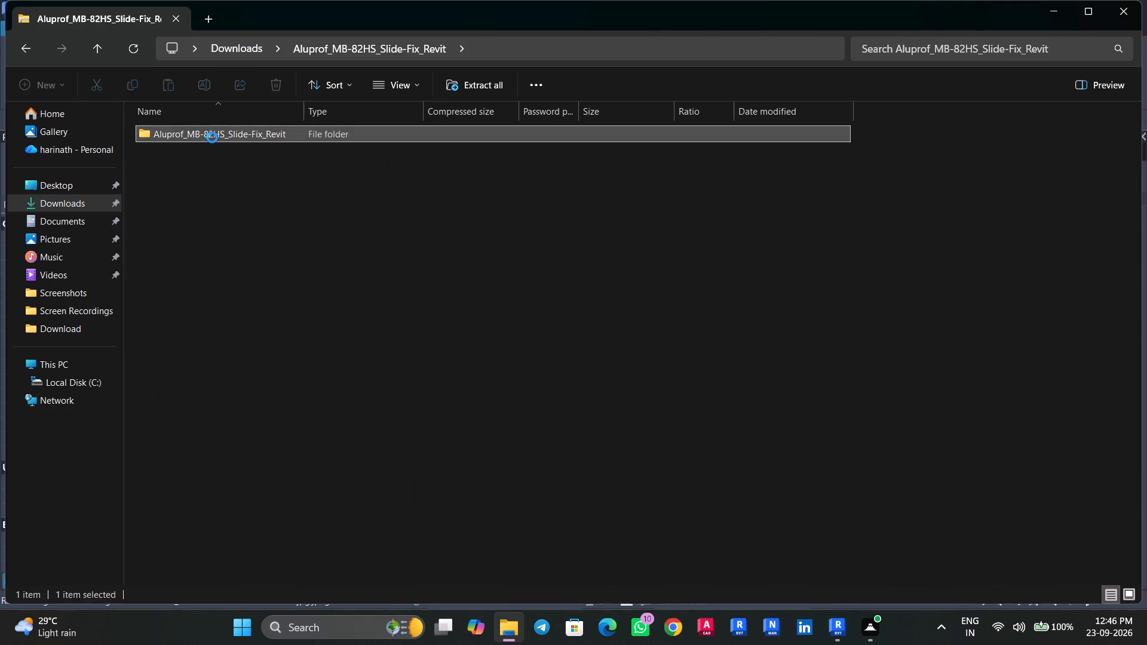
pyautogui.doubleClick(217, 155)
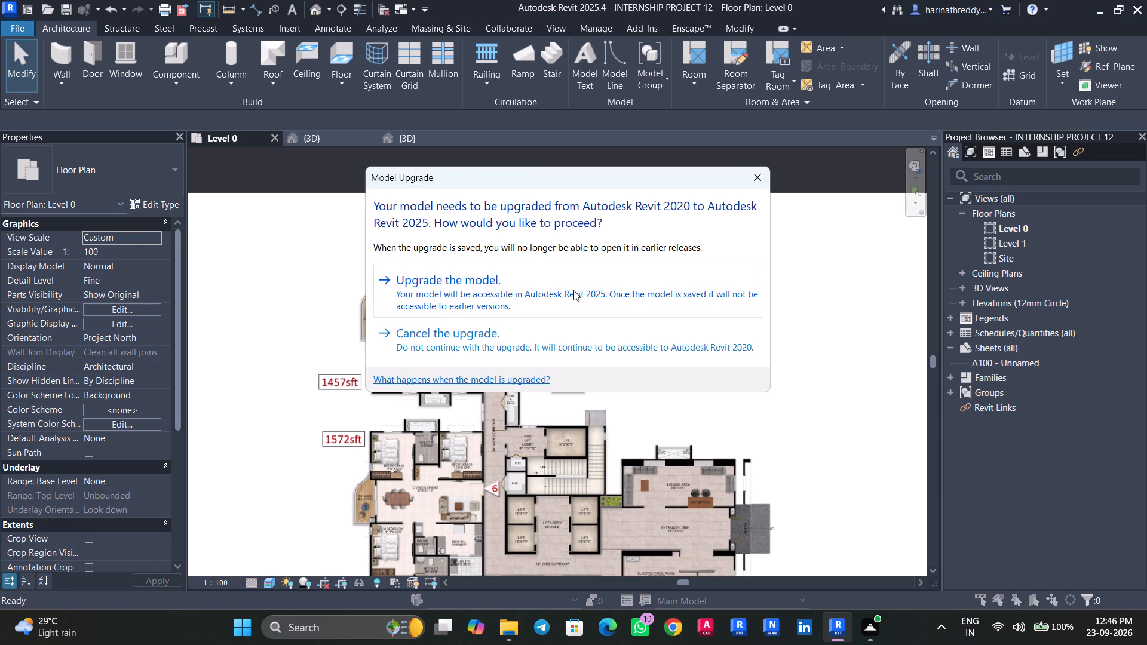
pyautogui.click(573, 290)
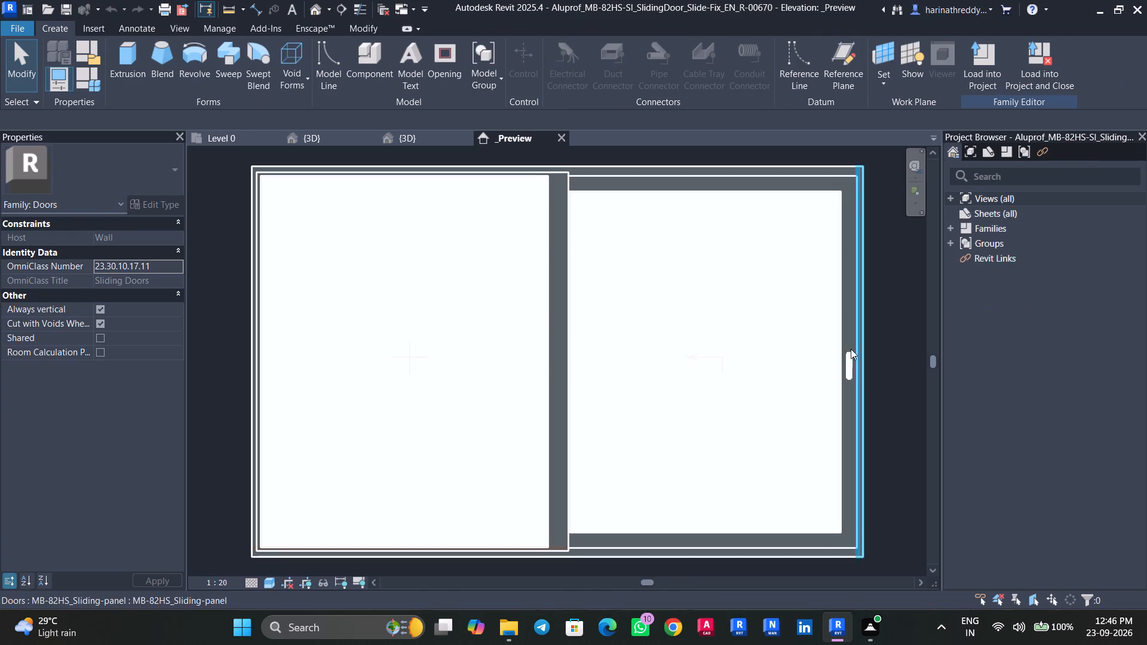
pyautogui.click(977, 75)
pyautogui.click(543, 423)
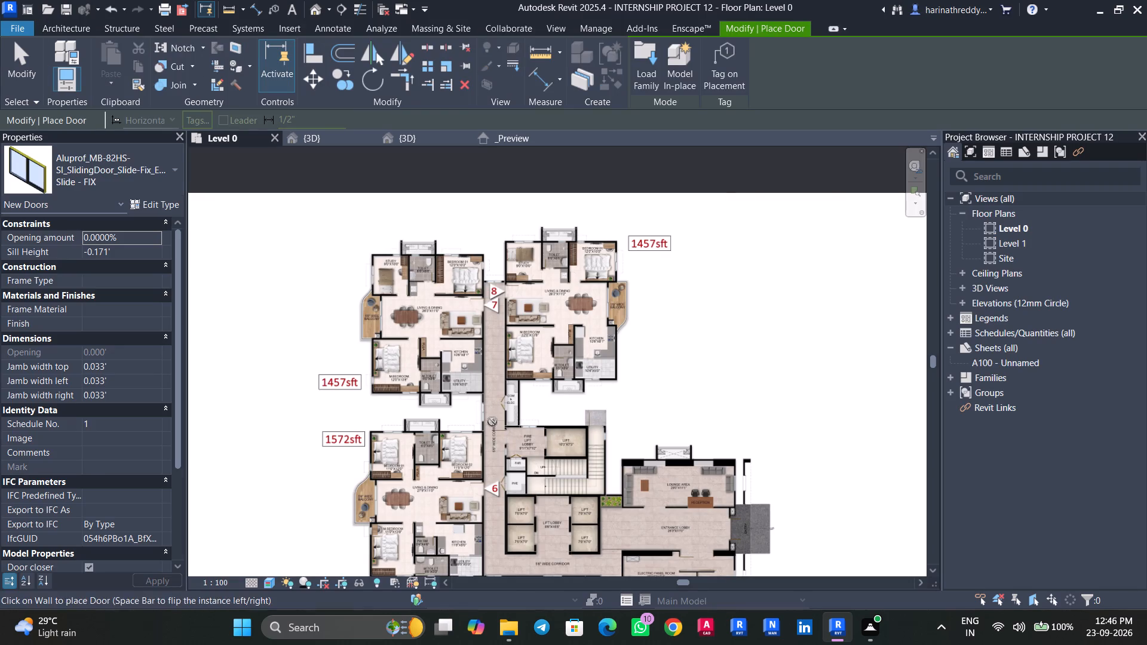
pyautogui.press('Escape')
pyautogui.press('Escape')
pyautogui.press('Escape')
# Open Furniture_Sofas_KOKUYO_Milo from its BIMobject archive in Downloads, upgrade it and load it into INTERNSHIP PROJECT 12.
pyautogui.click(514, 621)
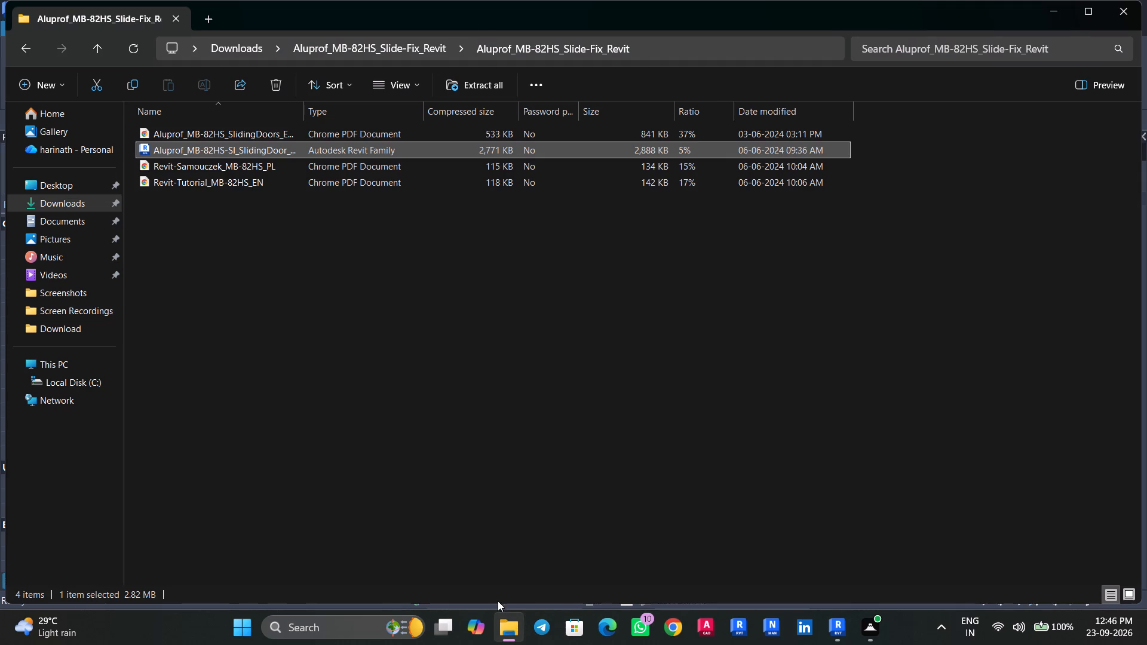
pyautogui.click(101, 42)
pyautogui.click(101, 42)
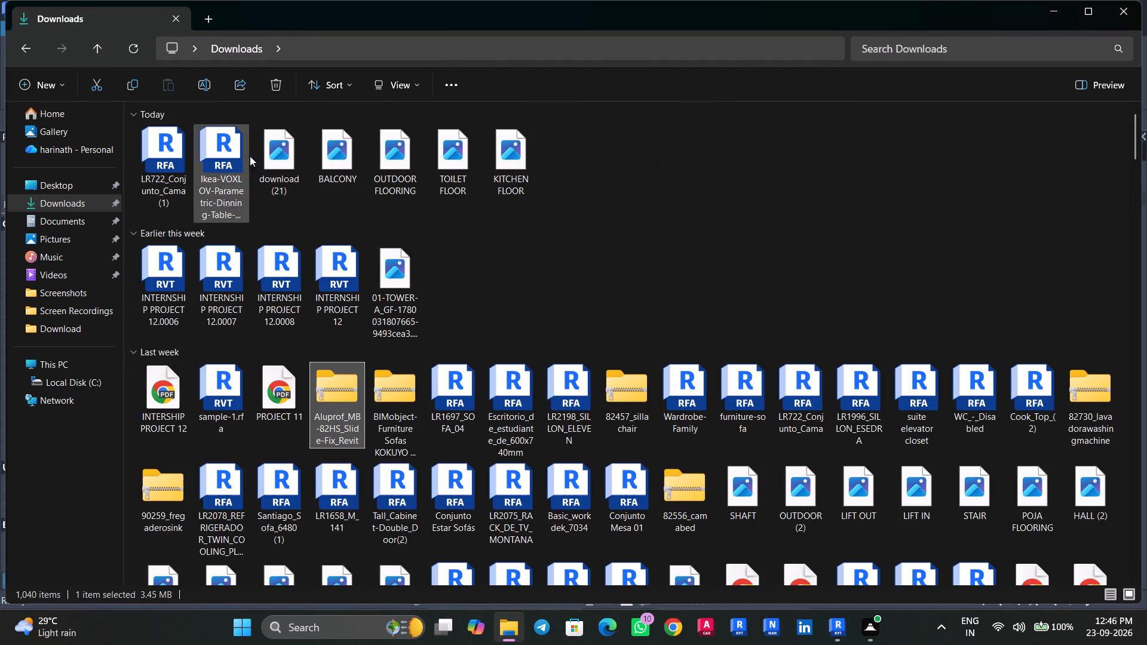
pyautogui.doubleClick(406, 435)
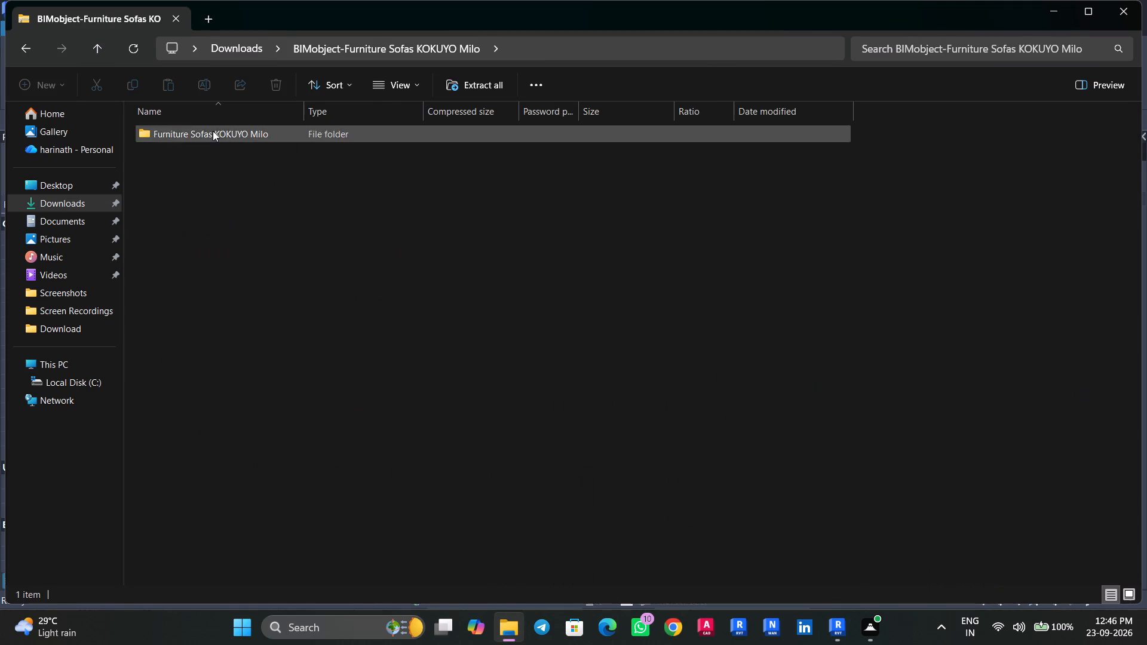
pyautogui.doubleClick(213, 131)
pyautogui.doubleClick(217, 132)
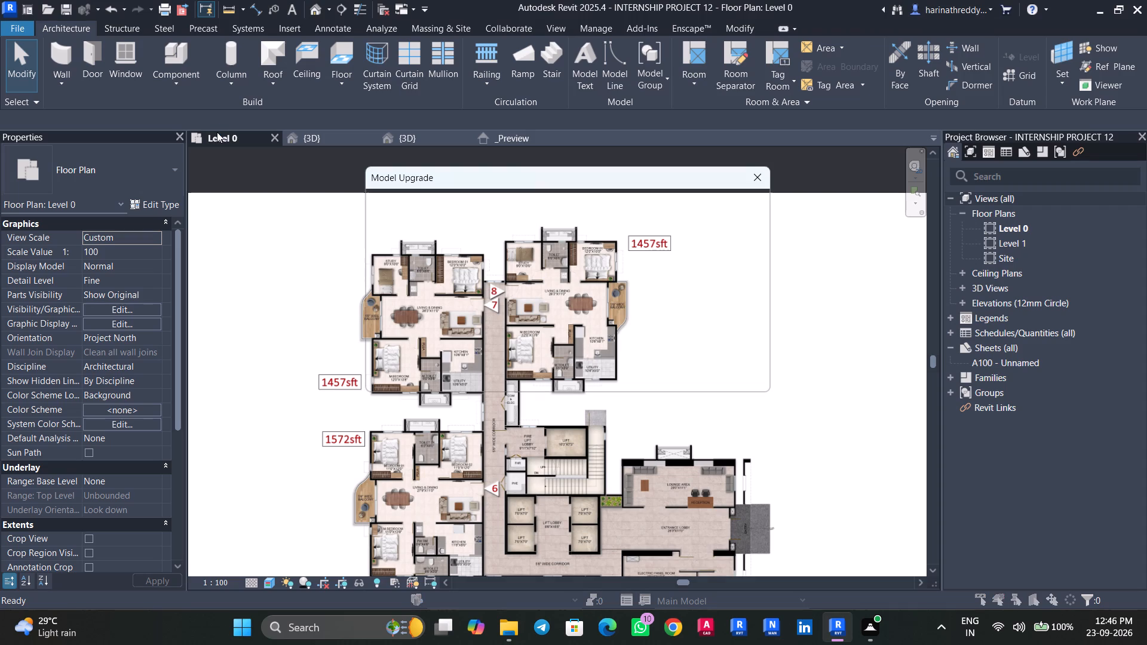
pyautogui.click(492, 301)
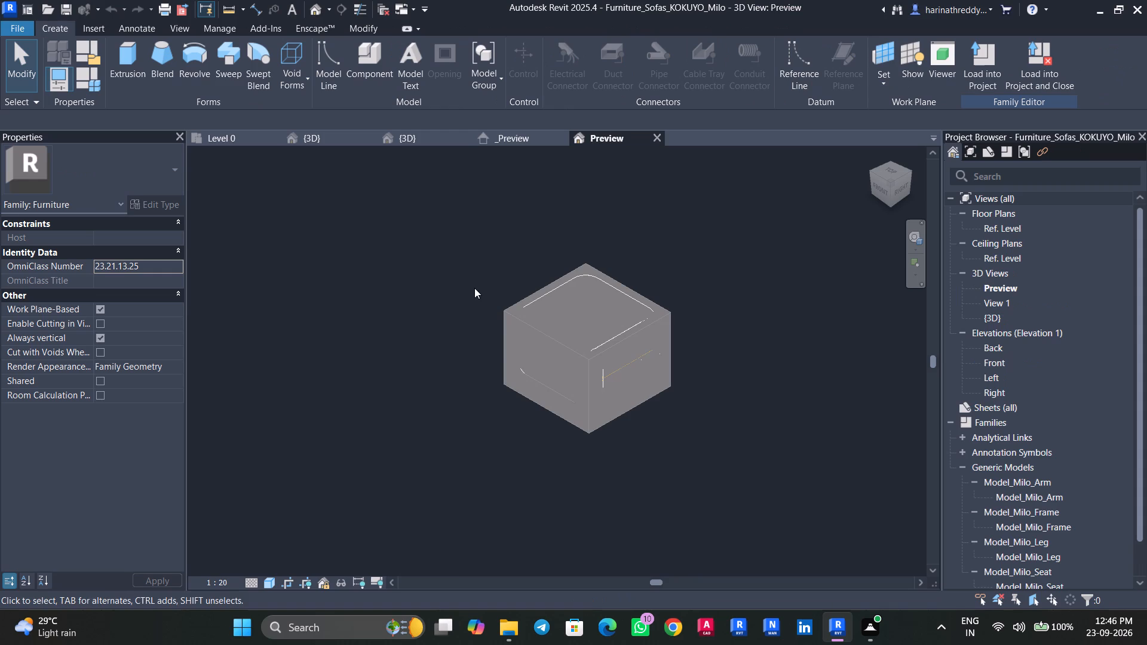
pyautogui.click(973, 75)
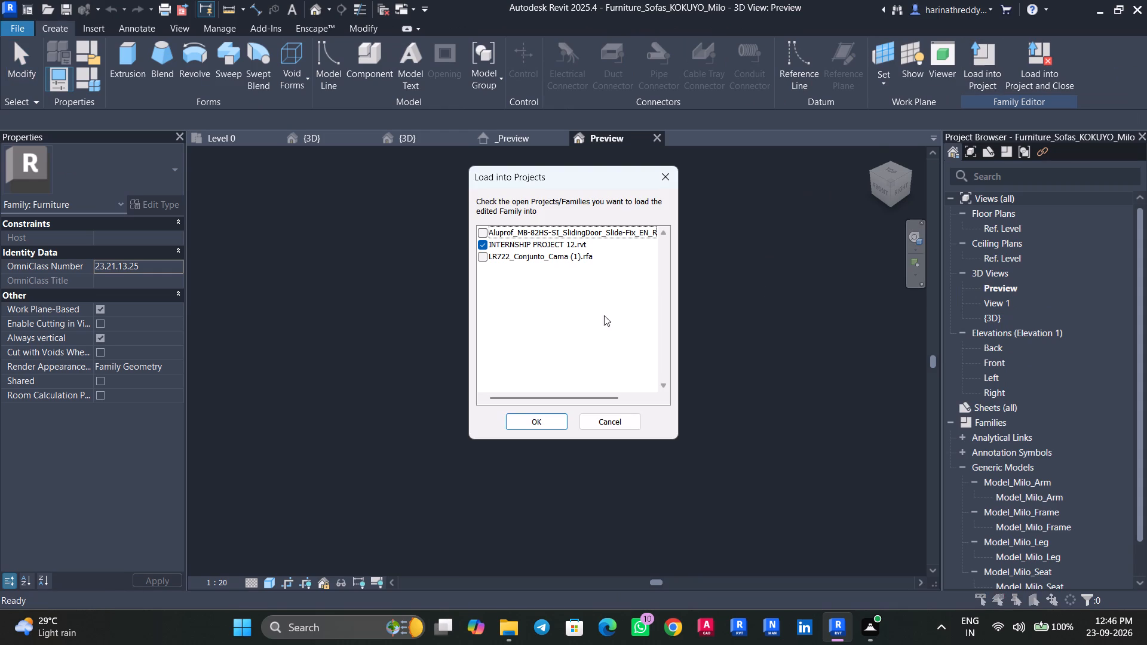
pyautogui.click(541, 426)
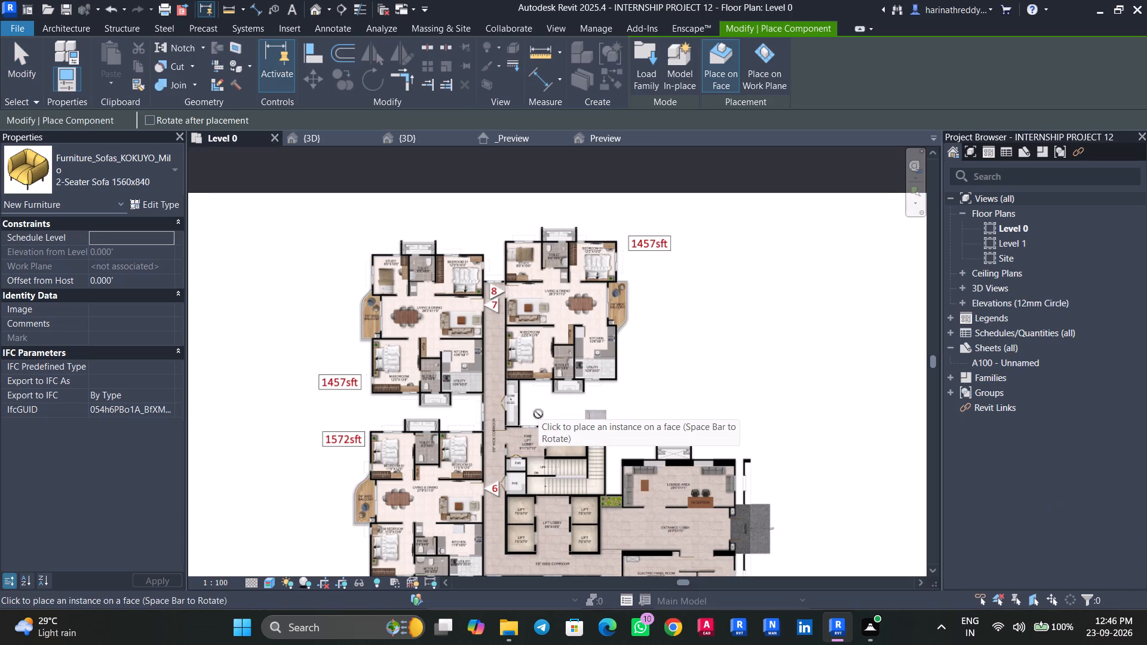
# Open the LR1697_SOFA_04 family from Downloads and load it into INTERNSHIP PROJECT 12.
pyautogui.click(516, 617)
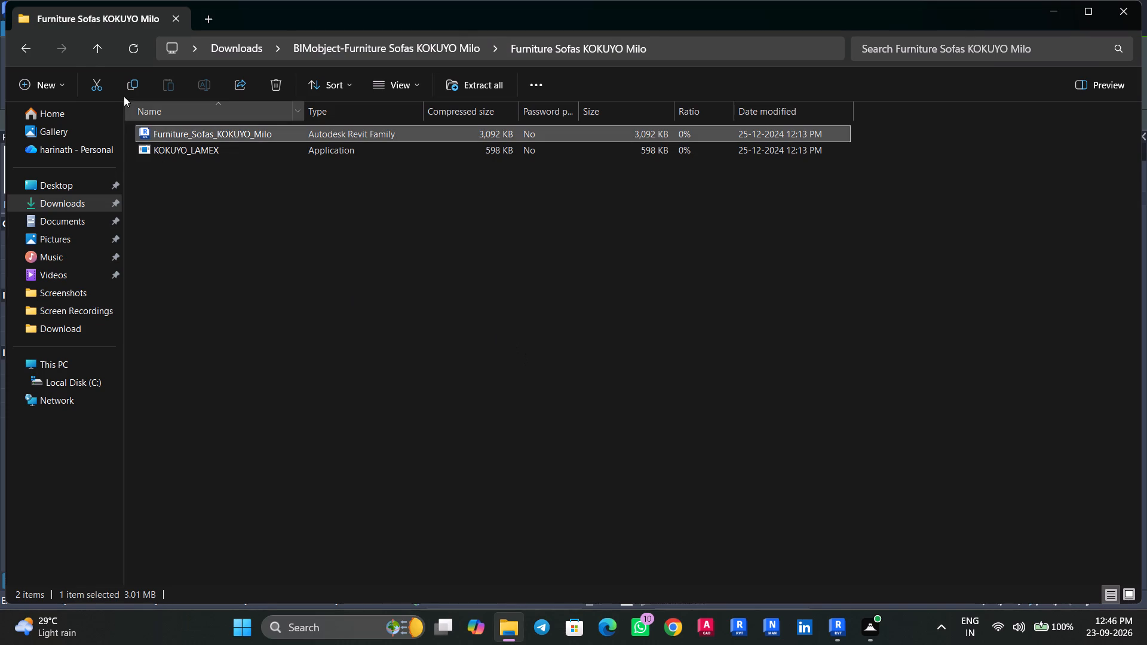
pyautogui.click(85, 49)
pyautogui.click(106, 53)
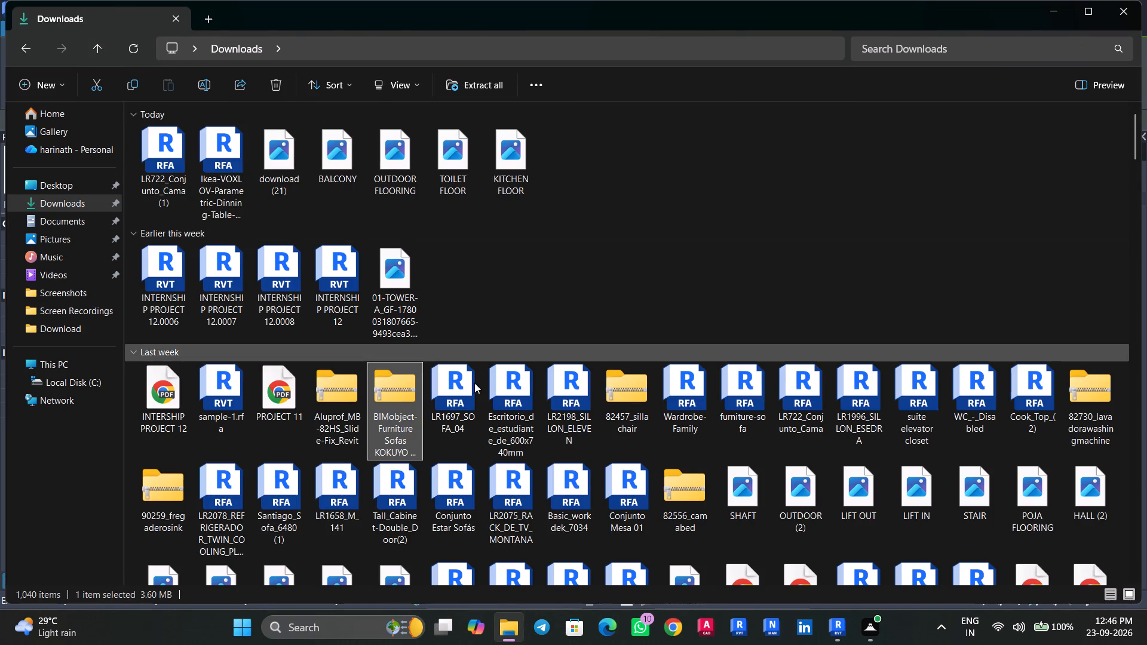
pyautogui.doubleClick(468, 386)
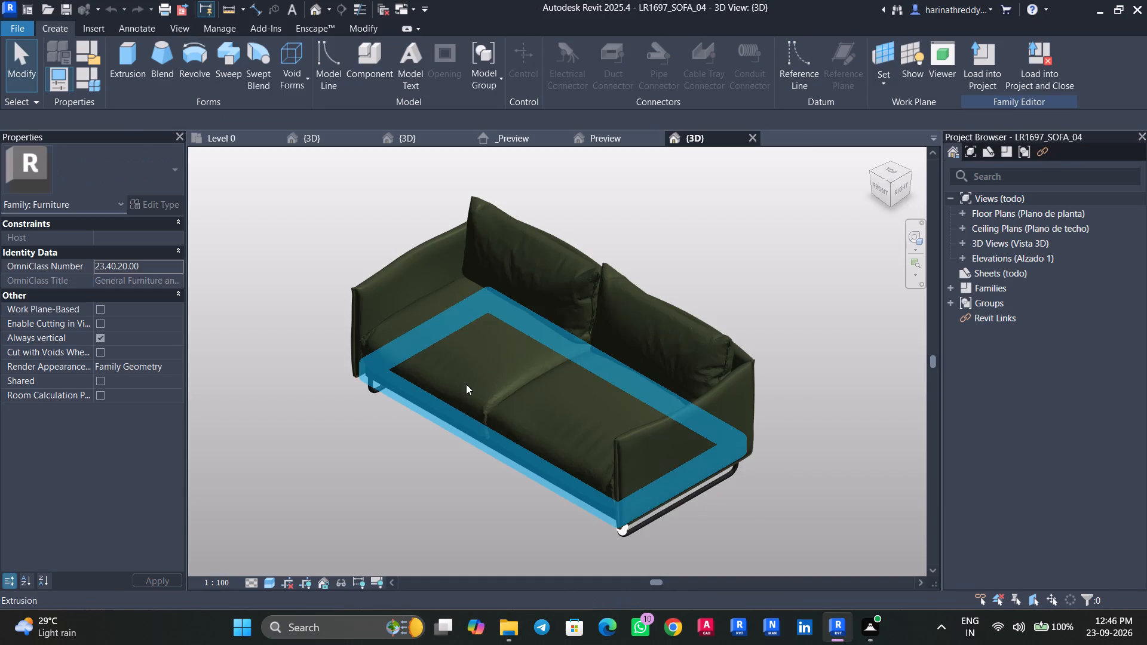
pyautogui.click(973, 72)
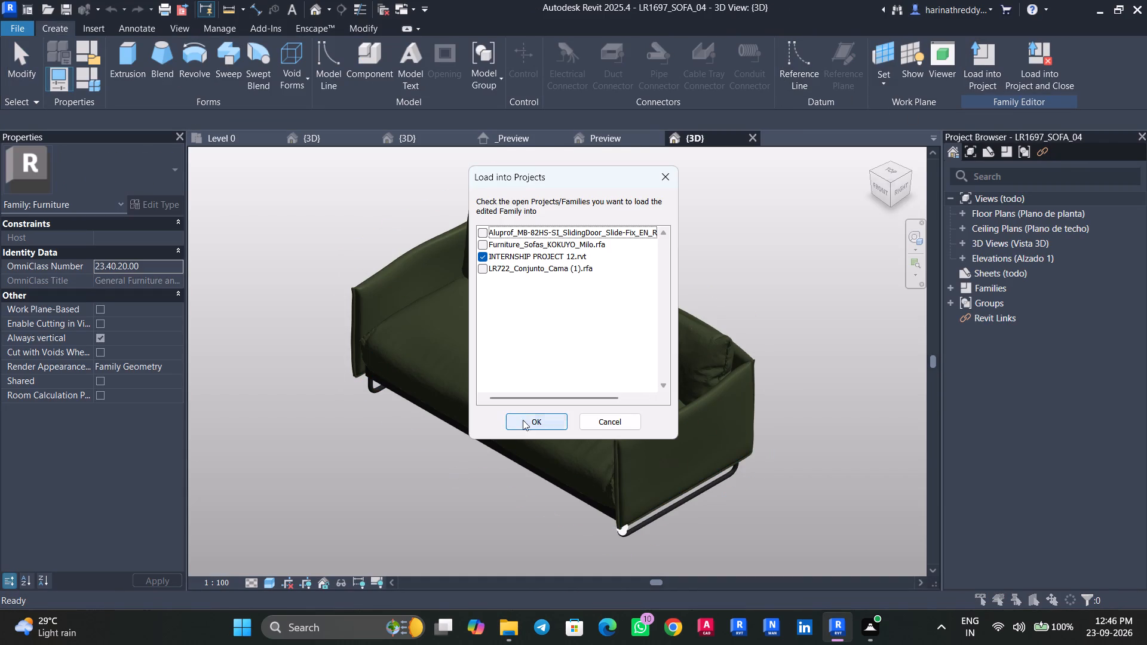
pyautogui.click(523, 420)
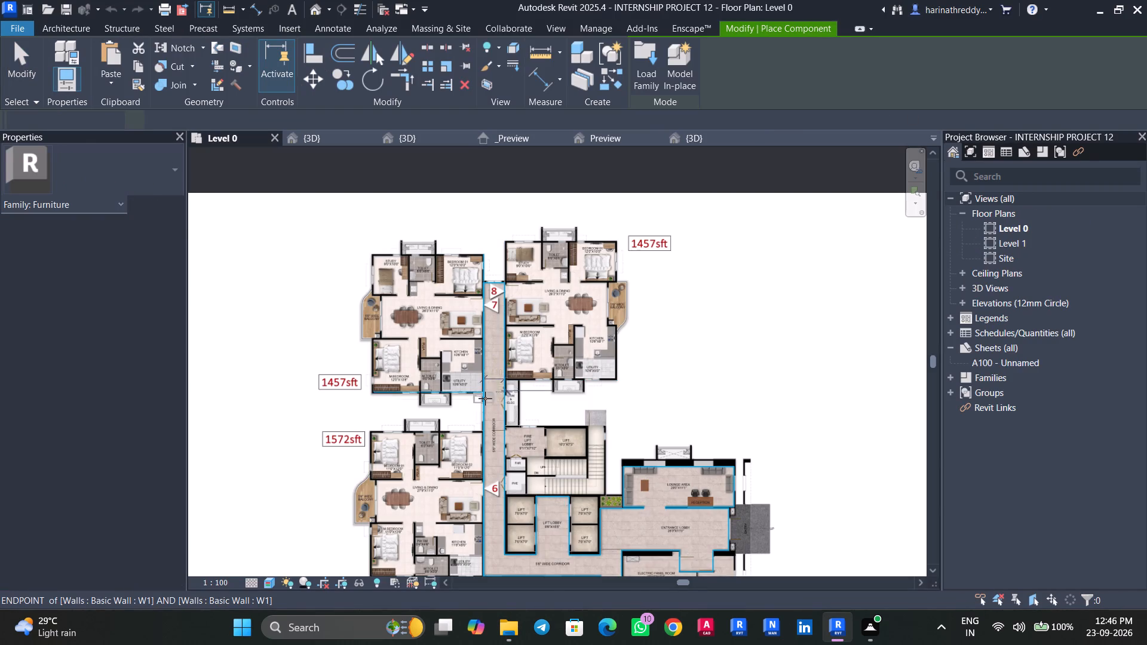
# Open the Escritorio_de_estudiante_de_600x740mm desk family from Downloads and load it into INTERNSHIP PROJECT 12.
pyautogui.click(520, 622)
pyautogui.doubleClick(524, 389)
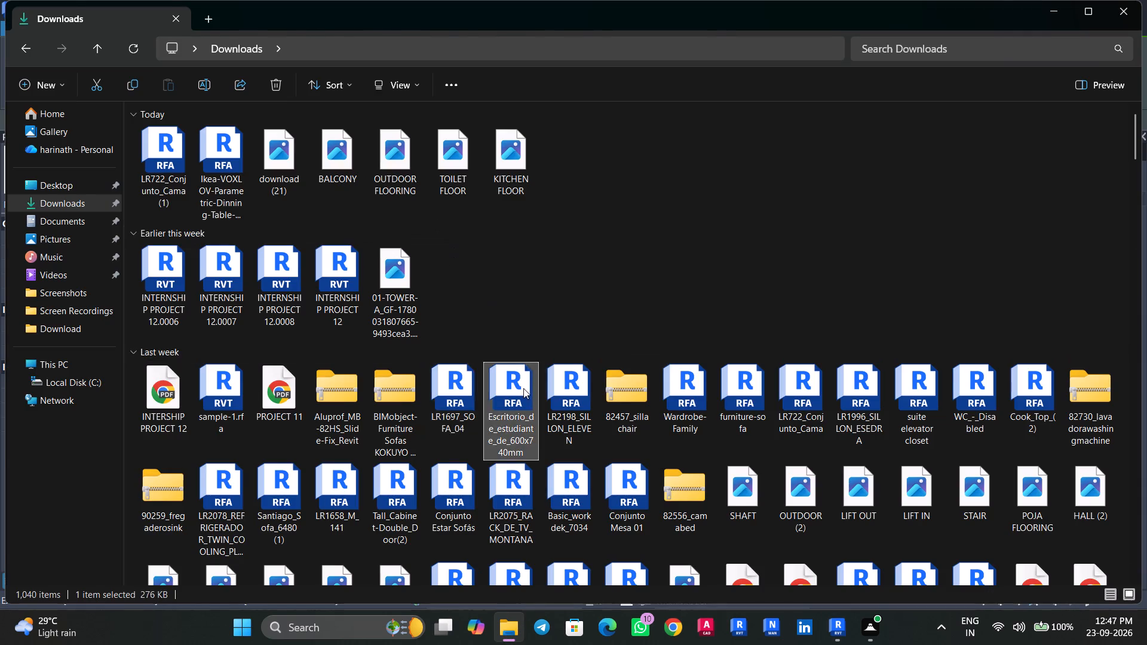
pyautogui.click(535, 293)
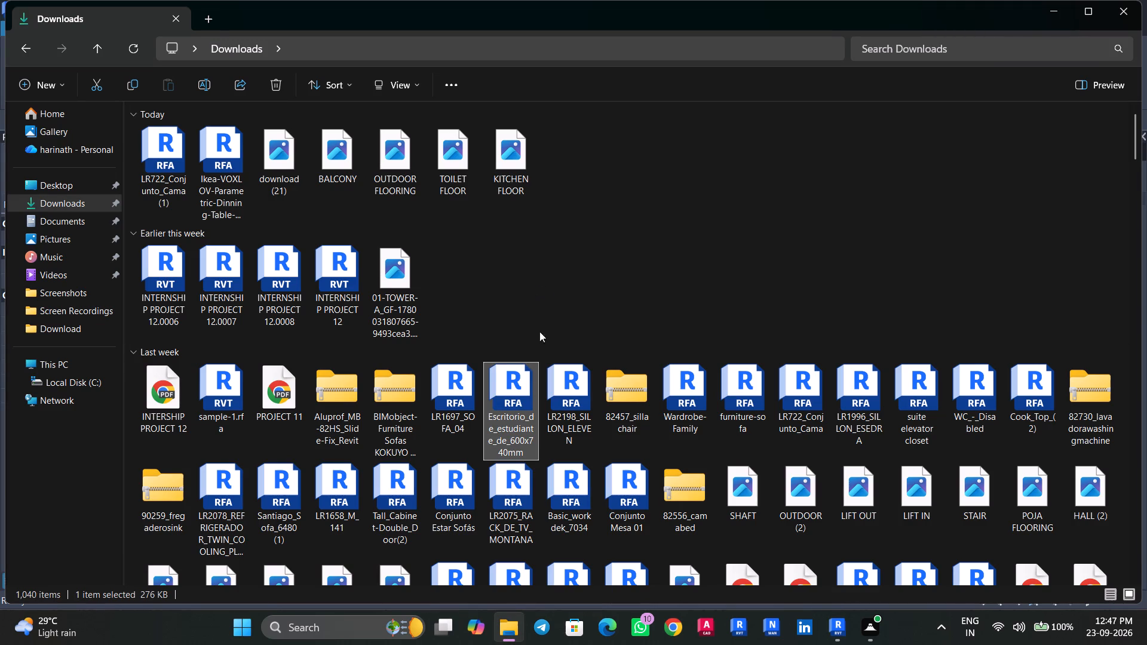
pyautogui.doubleClick(507, 401)
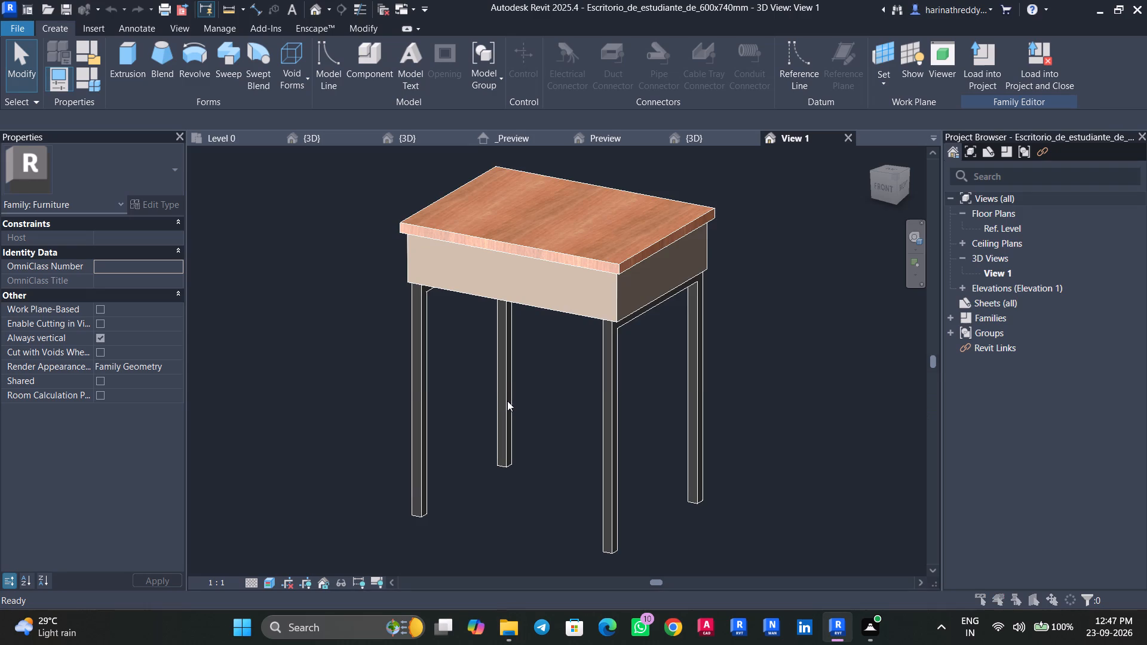
pyautogui.click(519, 293)
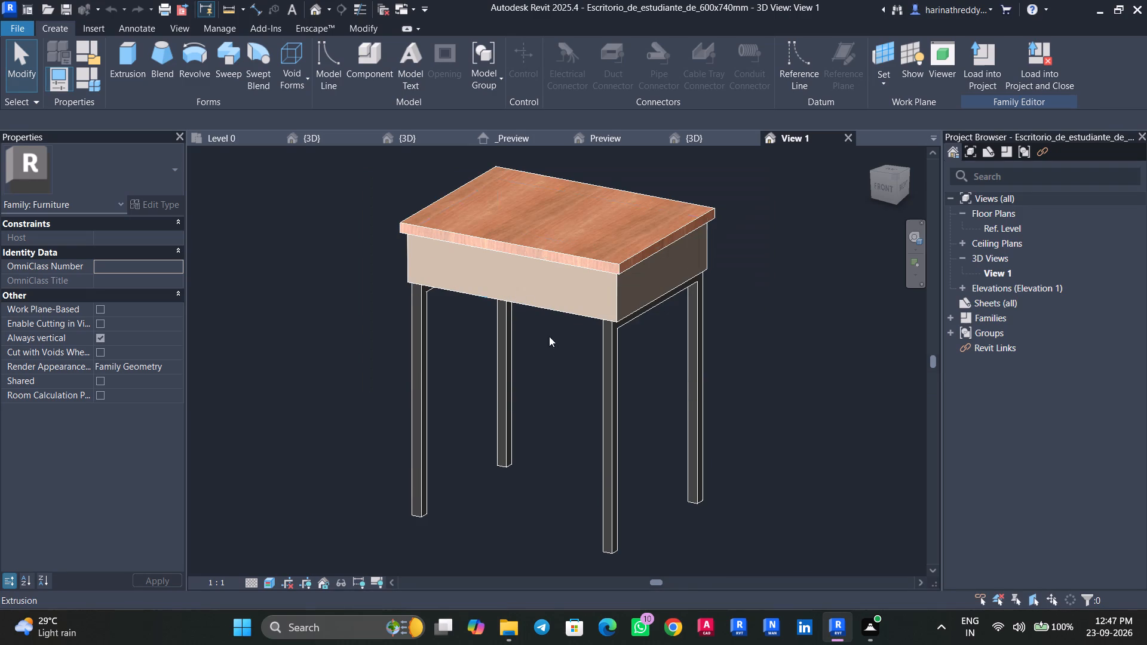
pyautogui.click(986, 68)
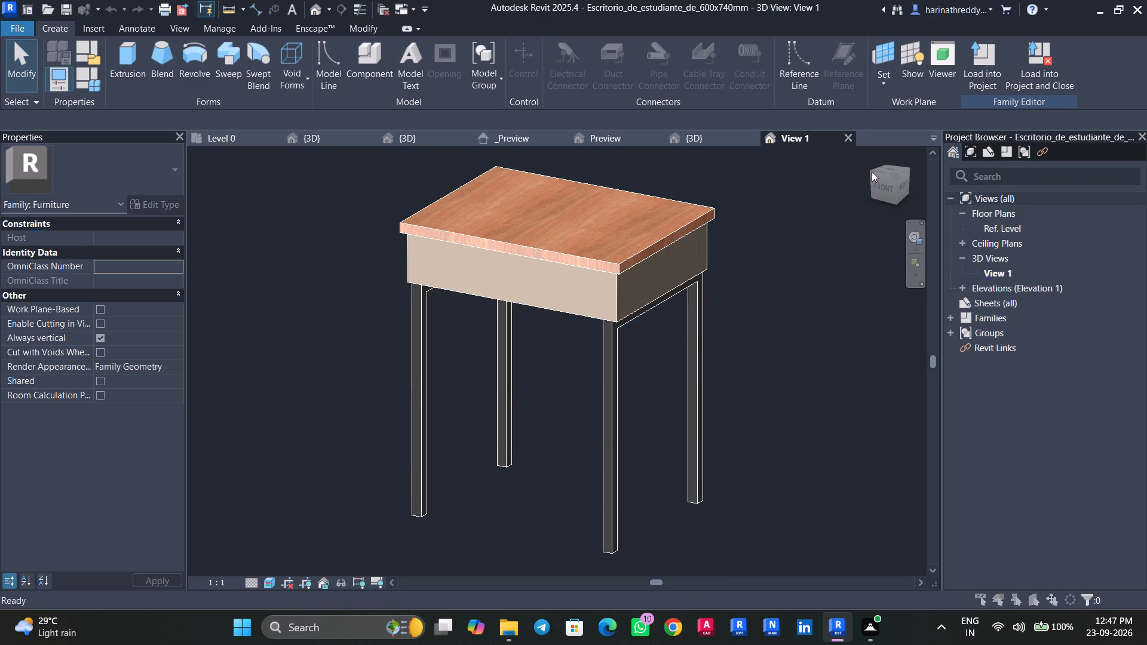
pyautogui.click(538, 421)
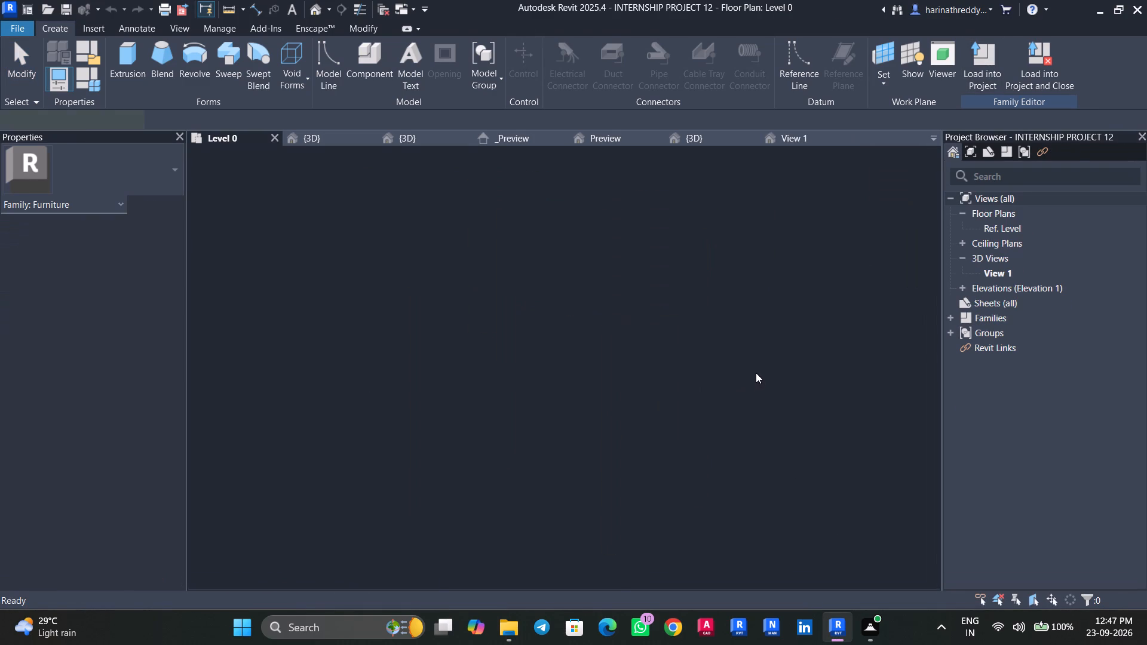
# Open the LR2198_SILLON_ELEVEN armchair family from Downloads and load it into INTERNSHIP PROJECT 12 without placing it.
pyautogui.press('Escape')
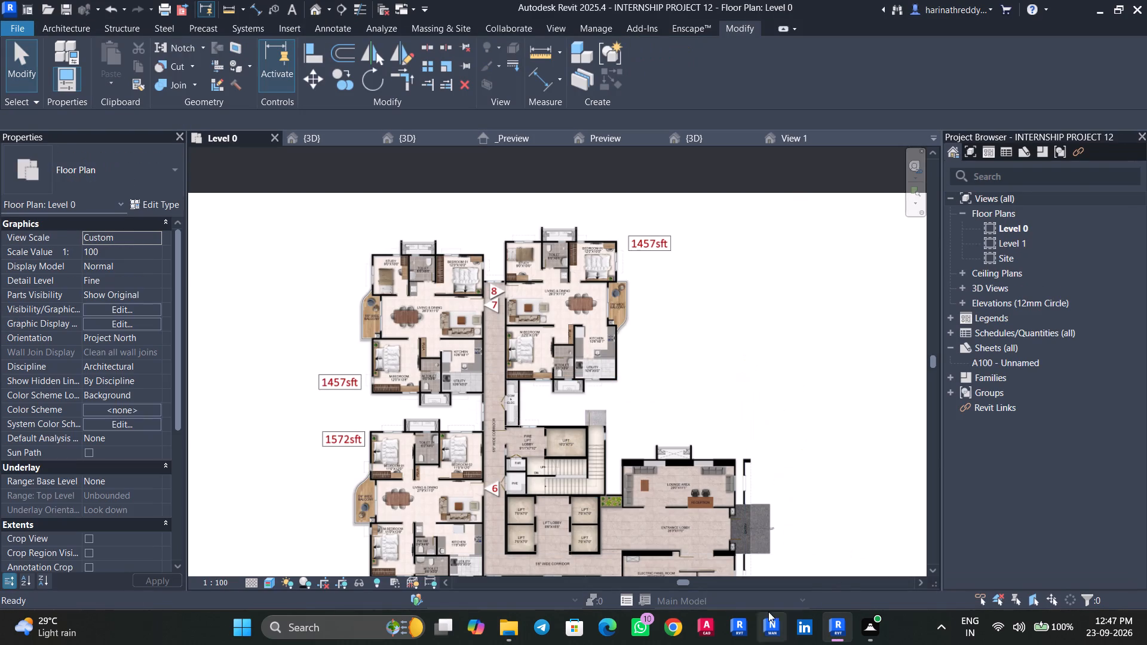
pyautogui.click(497, 625)
pyautogui.doubleClick(570, 408)
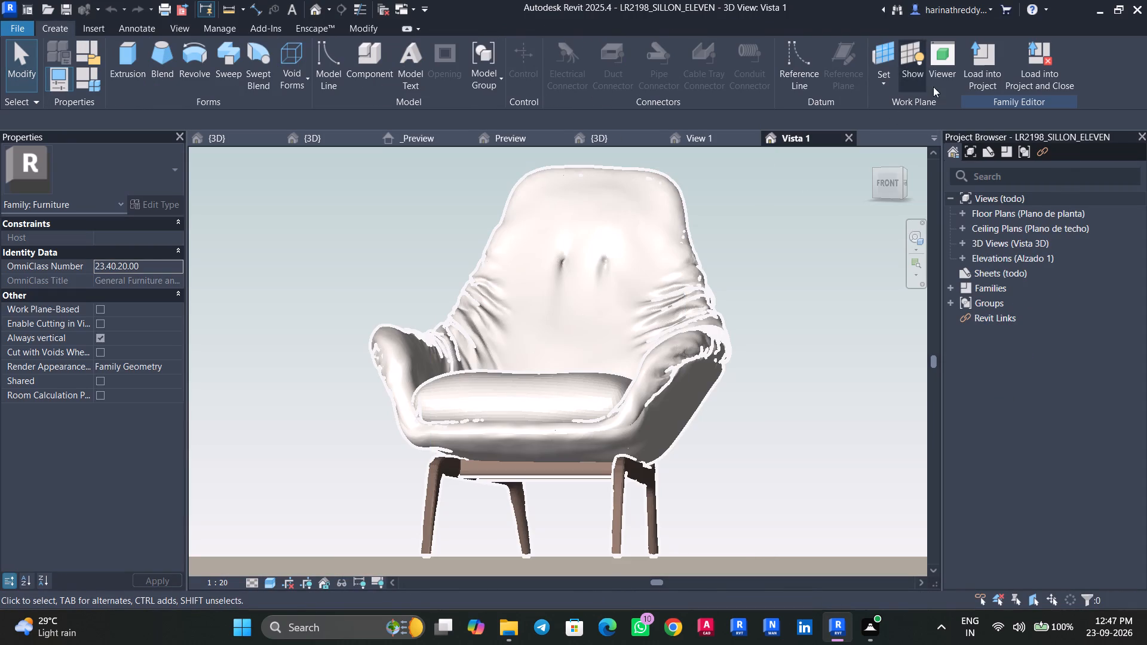
pyautogui.click(959, 68)
pyautogui.click(972, 66)
pyautogui.click(540, 420)
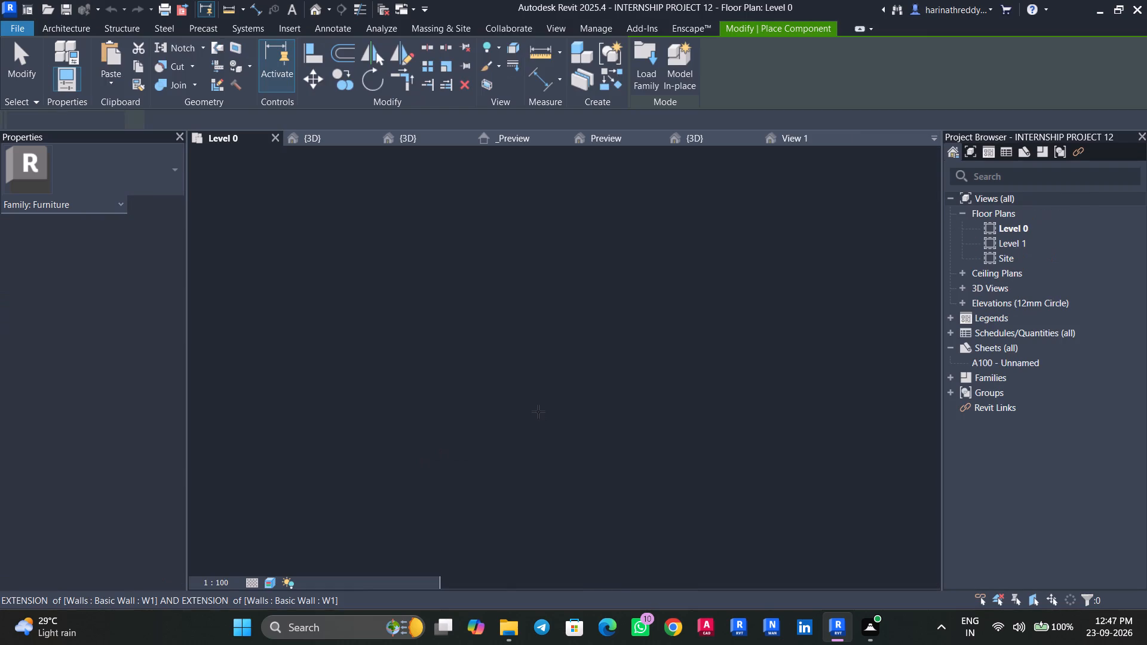
pyautogui.press('Escape')
pyautogui.press('Escape')
# Open the Silla - 3D - Ikea - Modelo Poang completo family from the 82457_sillachair archive, upgrade it and load it into INTERNSHIP PROJECT 12.
pyautogui.click(495, 625)
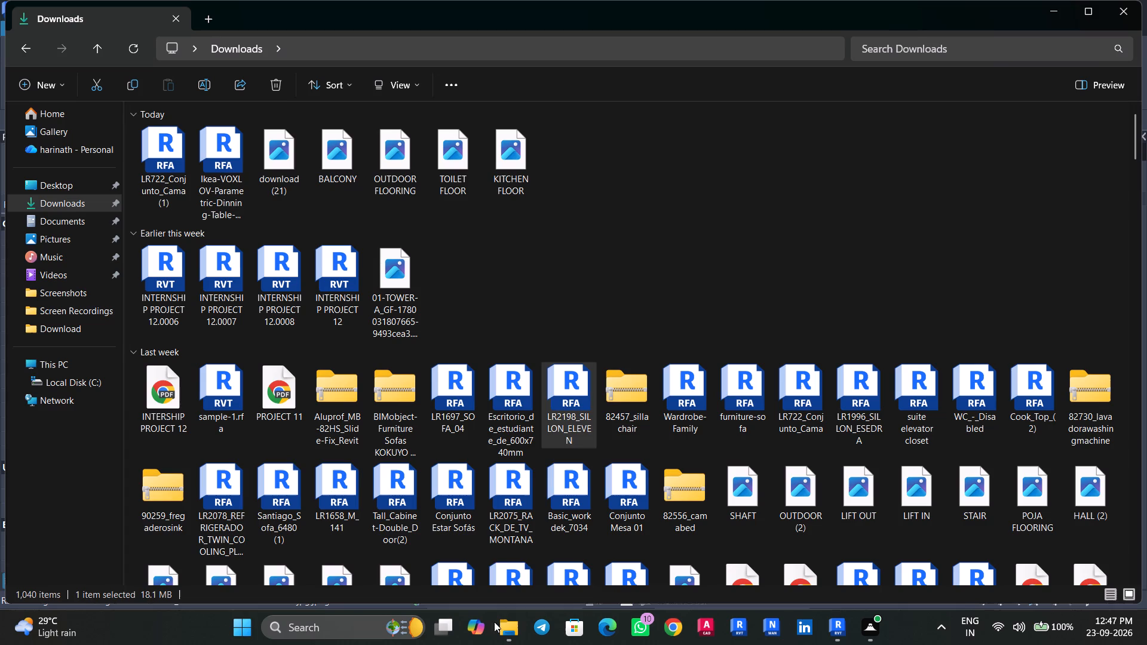
pyautogui.doubleClick(644, 399)
pyautogui.doubleClick(379, 135)
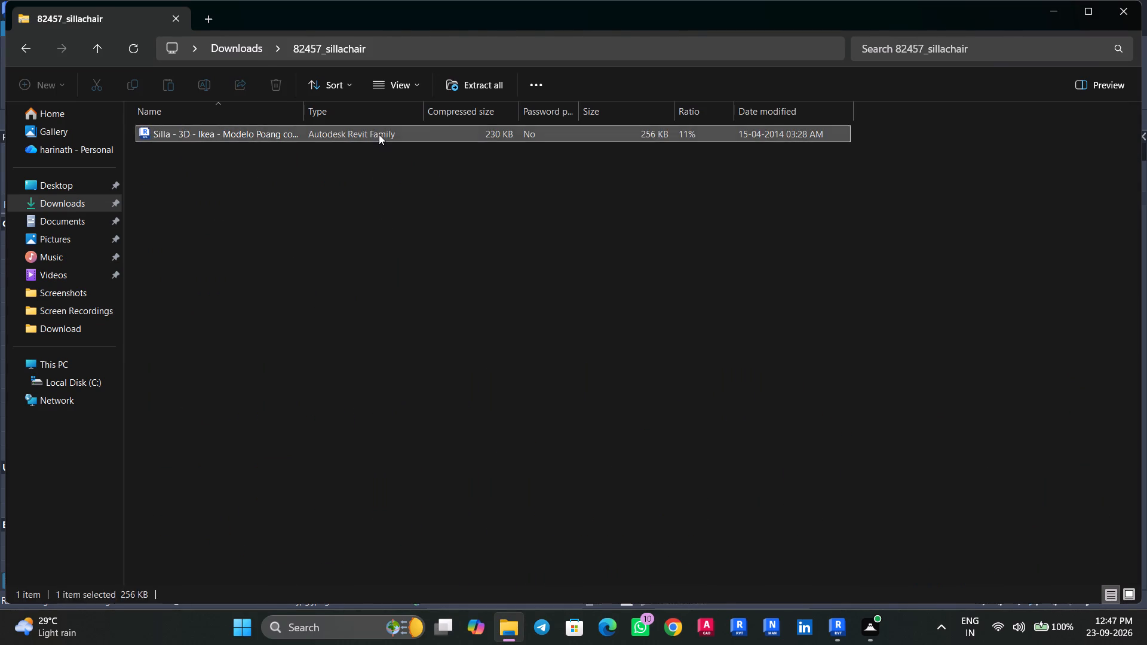
pyautogui.click(520, 267)
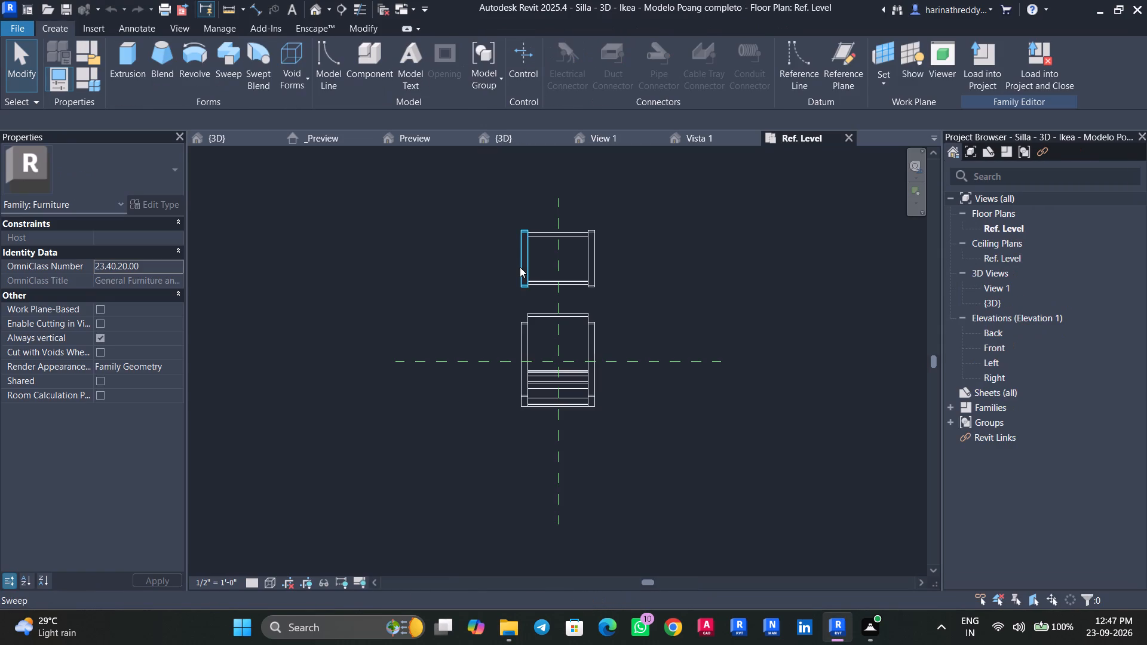
pyautogui.click(993, 55)
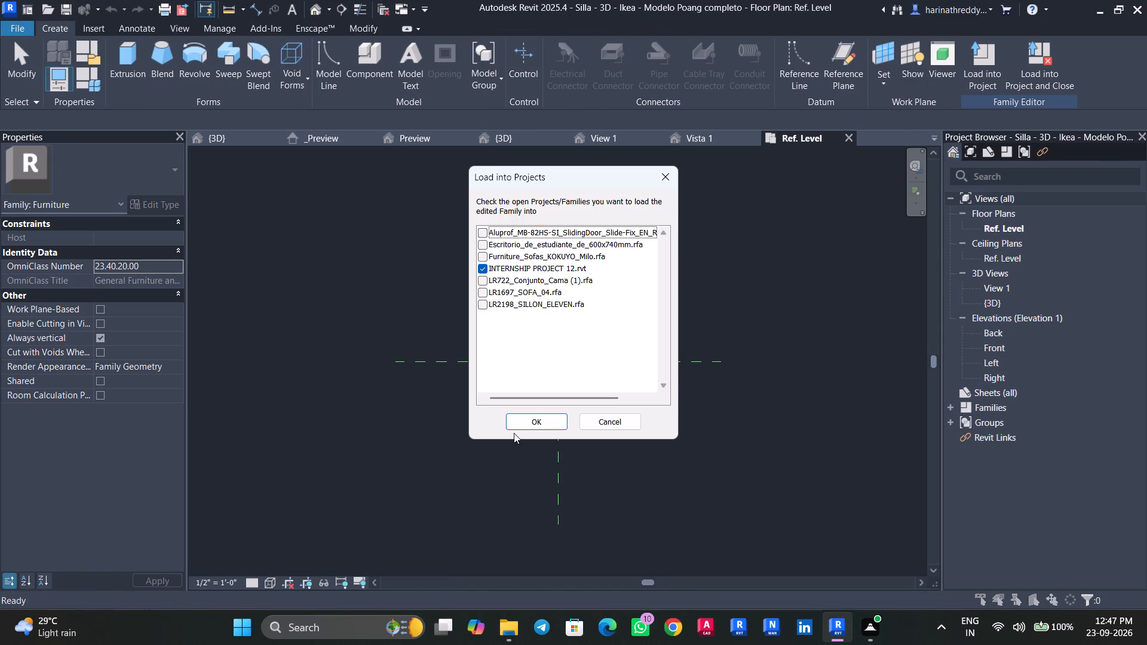
pyautogui.click(520, 408)
pyautogui.click(524, 420)
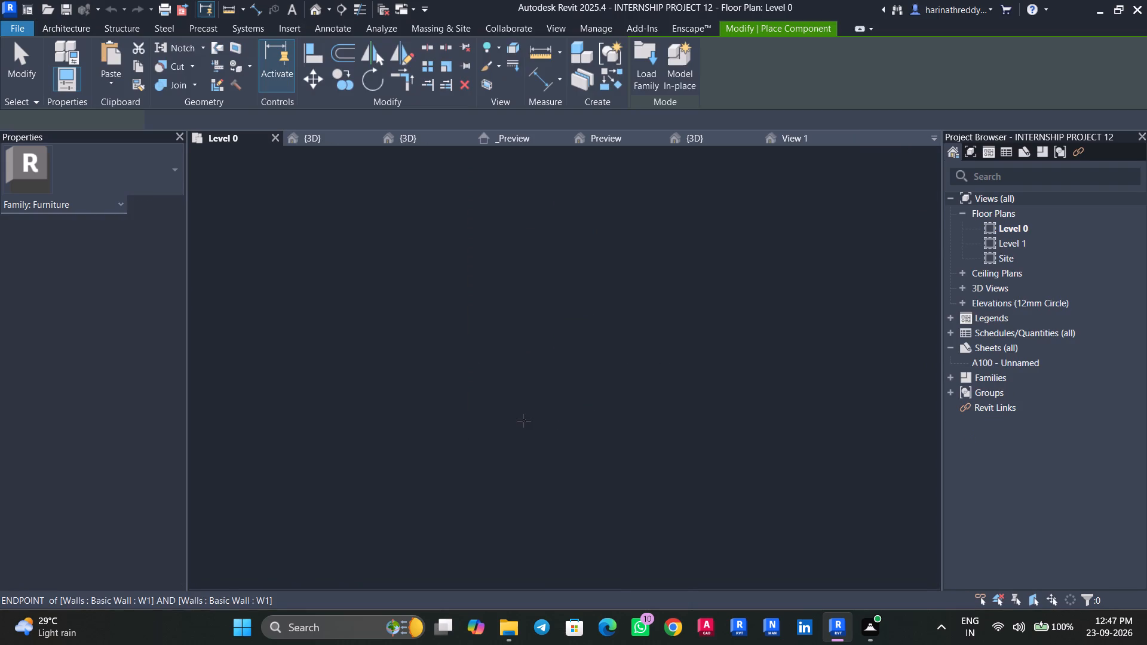
pyautogui.press('Escape')
pyautogui.press('Escape')
# Return to Downloads, open the Wardrobe-Family file and load it into INTERNSHIP PROJECT 12.
pyautogui.click(512, 626)
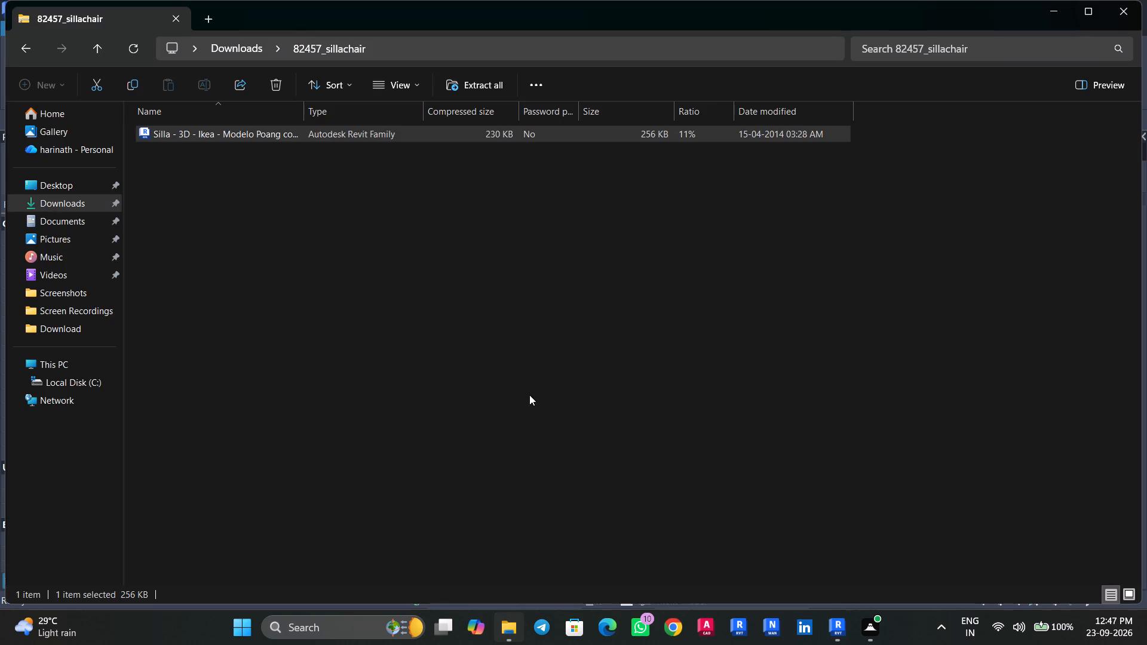
pyautogui.click(104, 54)
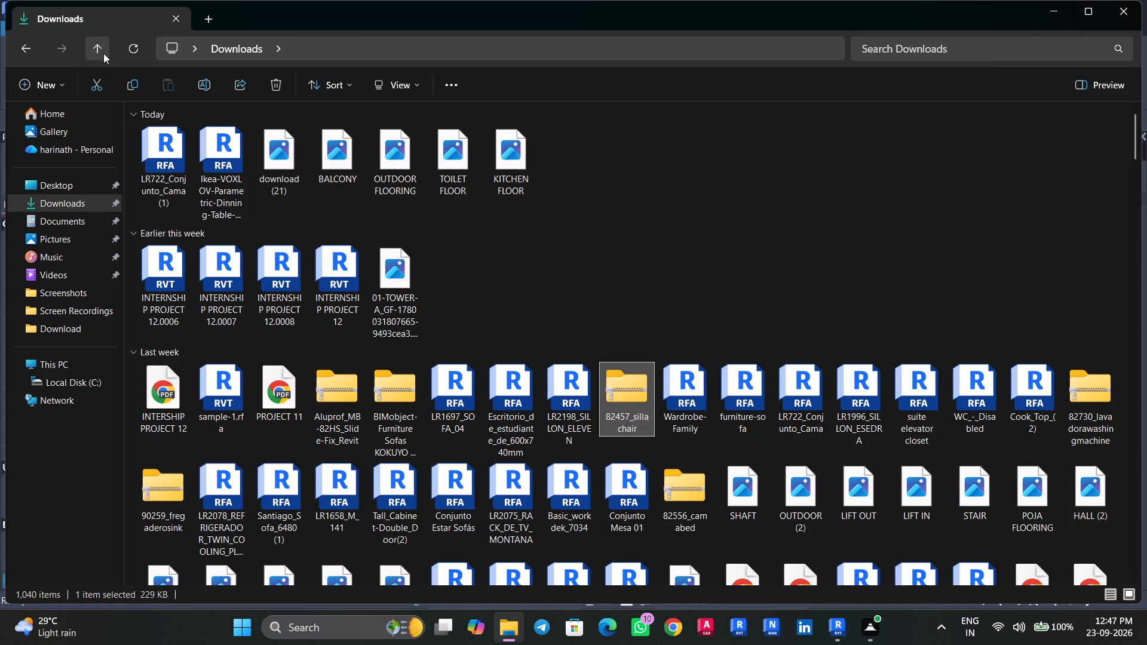
pyautogui.click(103, 53)
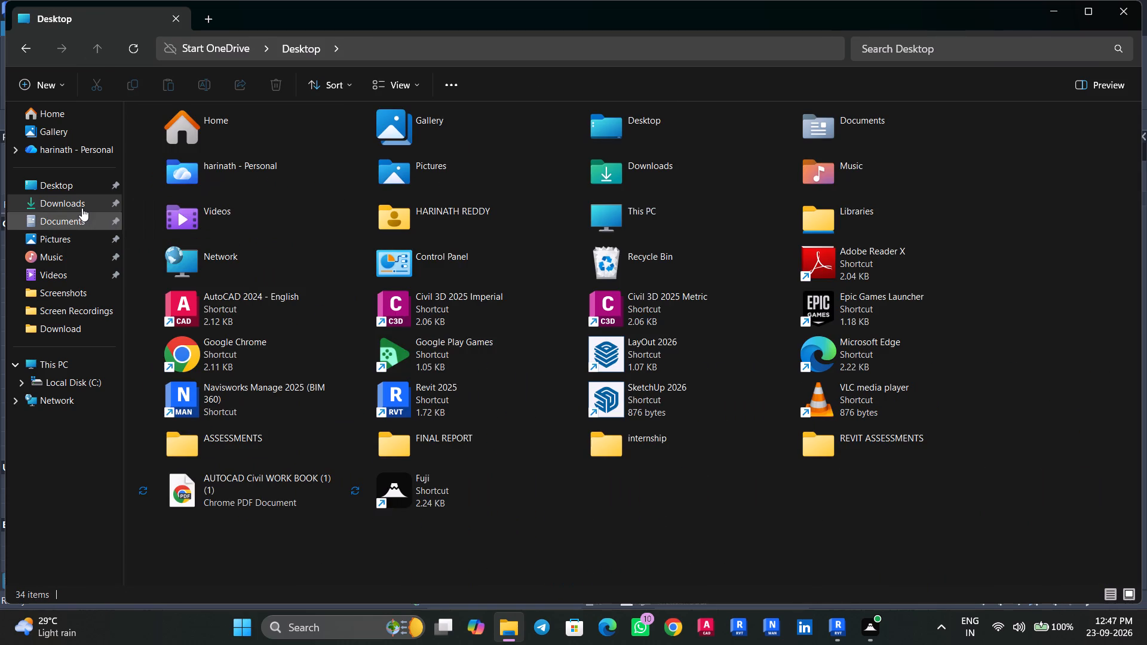
pyautogui.doubleClick(82, 208)
pyautogui.click(584, 409)
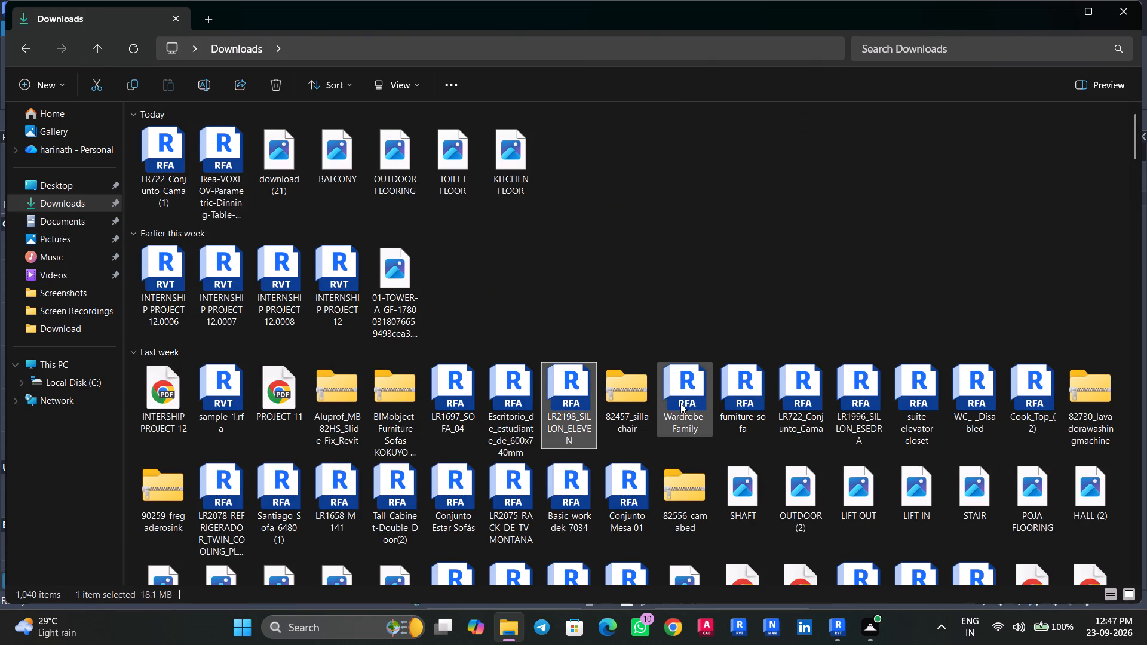
pyautogui.click(680, 403)
pyautogui.doubleClick(680, 403)
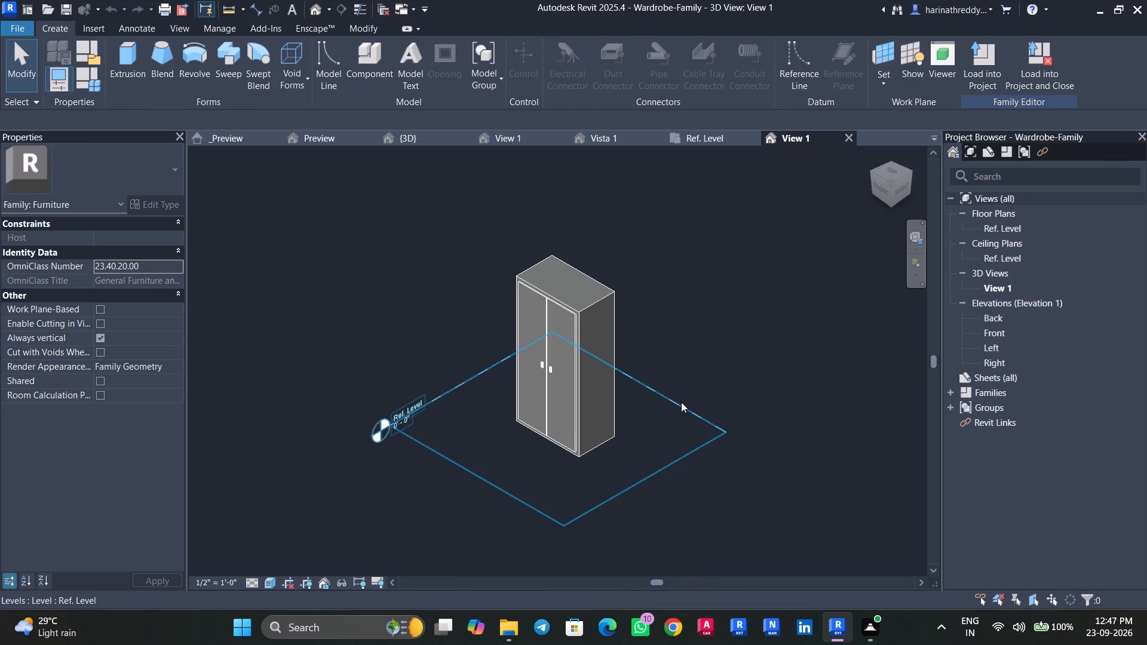
pyautogui.click(978, 76)
pyautogui.click(531, 419)
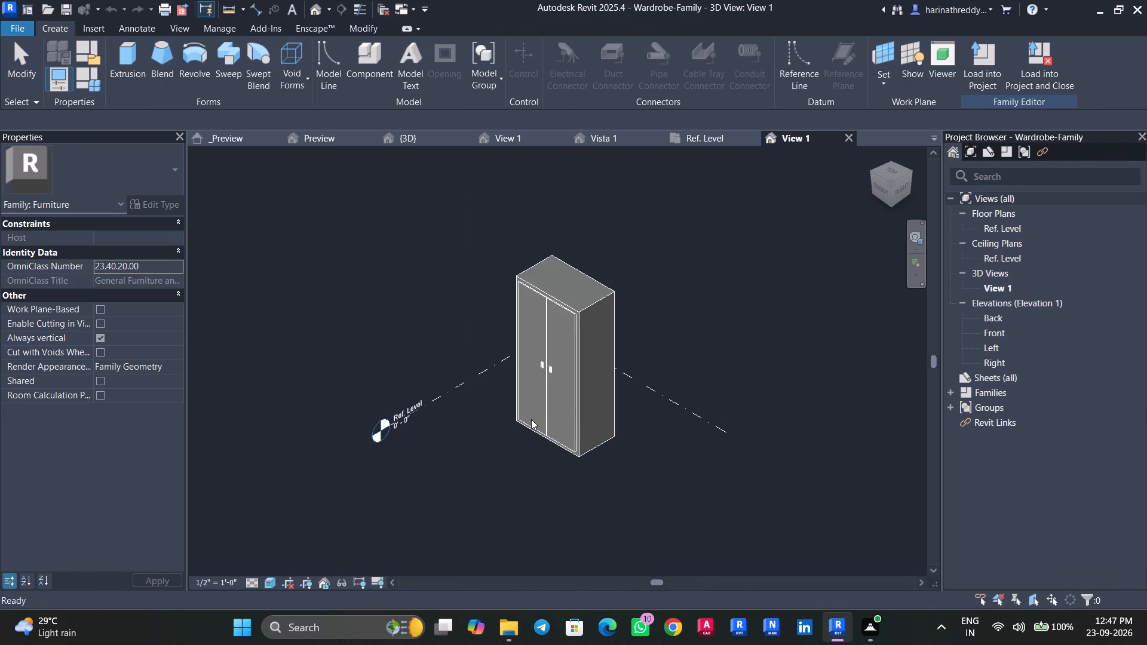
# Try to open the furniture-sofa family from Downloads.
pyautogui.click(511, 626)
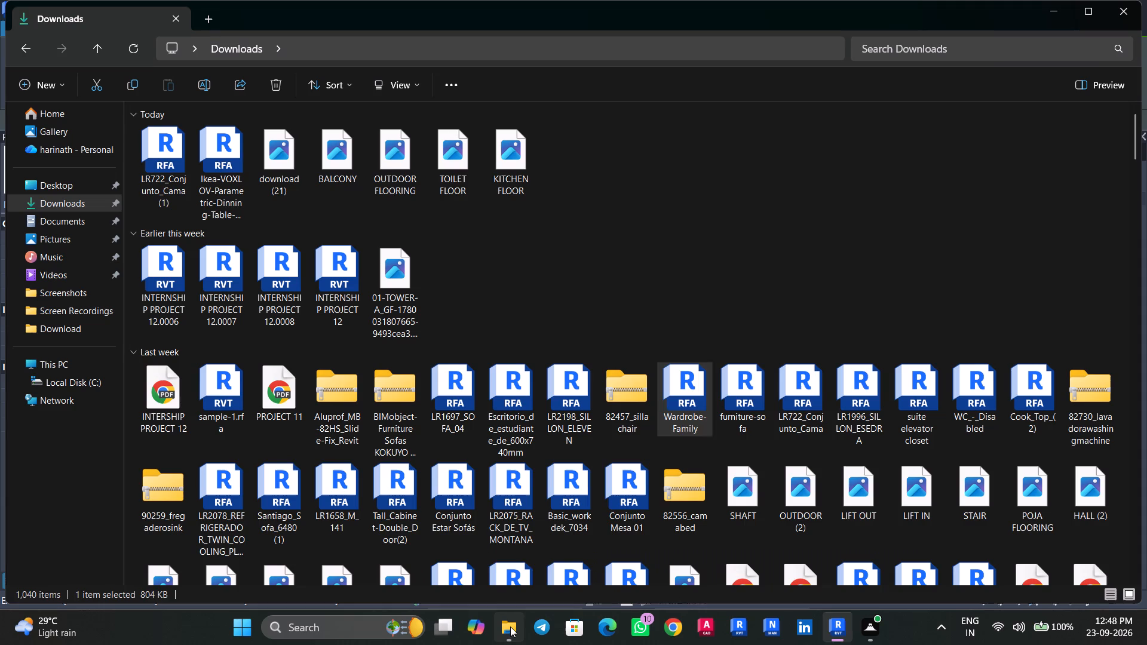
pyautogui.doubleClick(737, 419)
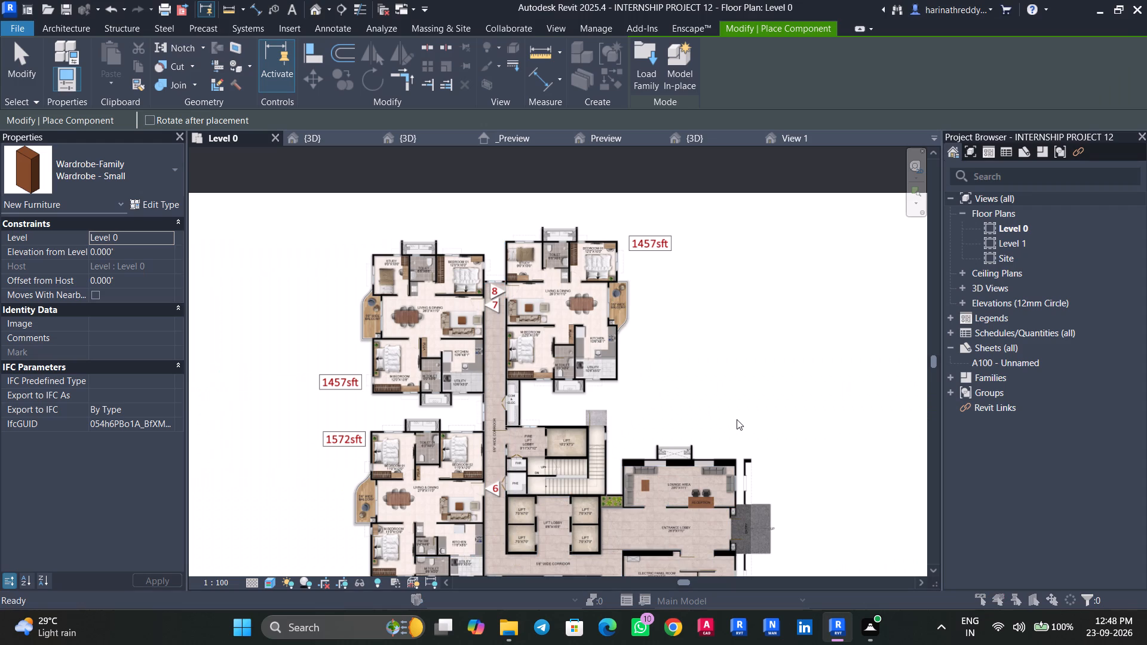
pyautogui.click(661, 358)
# Open the LR722_Conjunto_Cama bed family from Downloads, upgrade it and load it into INTERNSHIP PROJECT 12 without placing it.
pyautogui.click(507, 630)
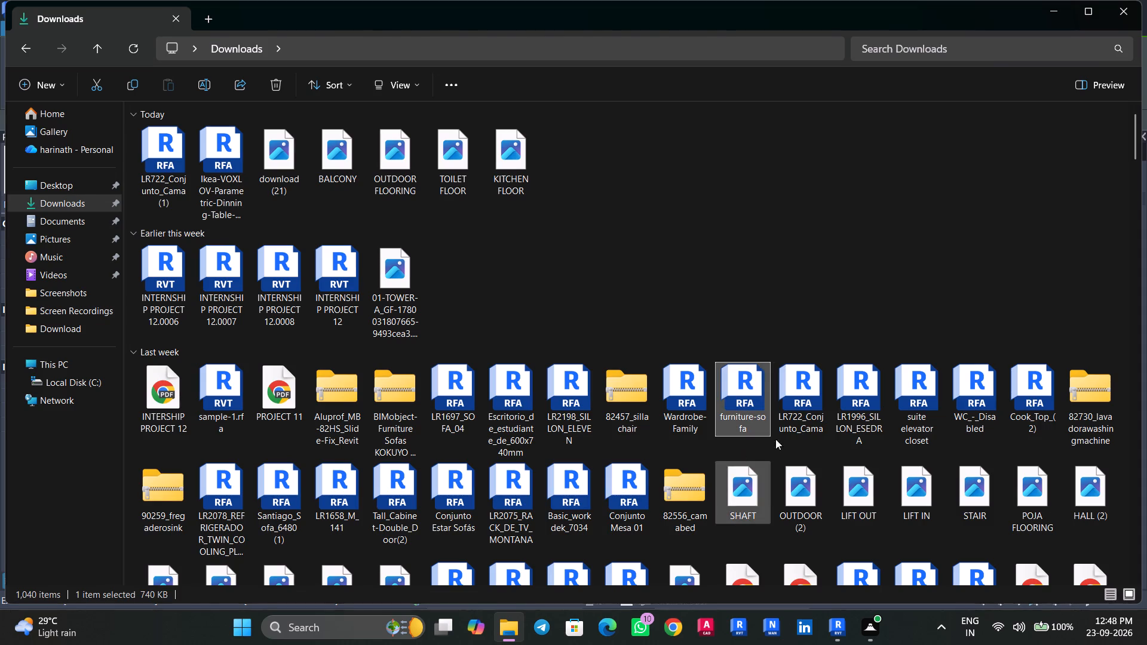
pyautogui.doubleClick(788, 414)
pyautogui.click(587, 295)
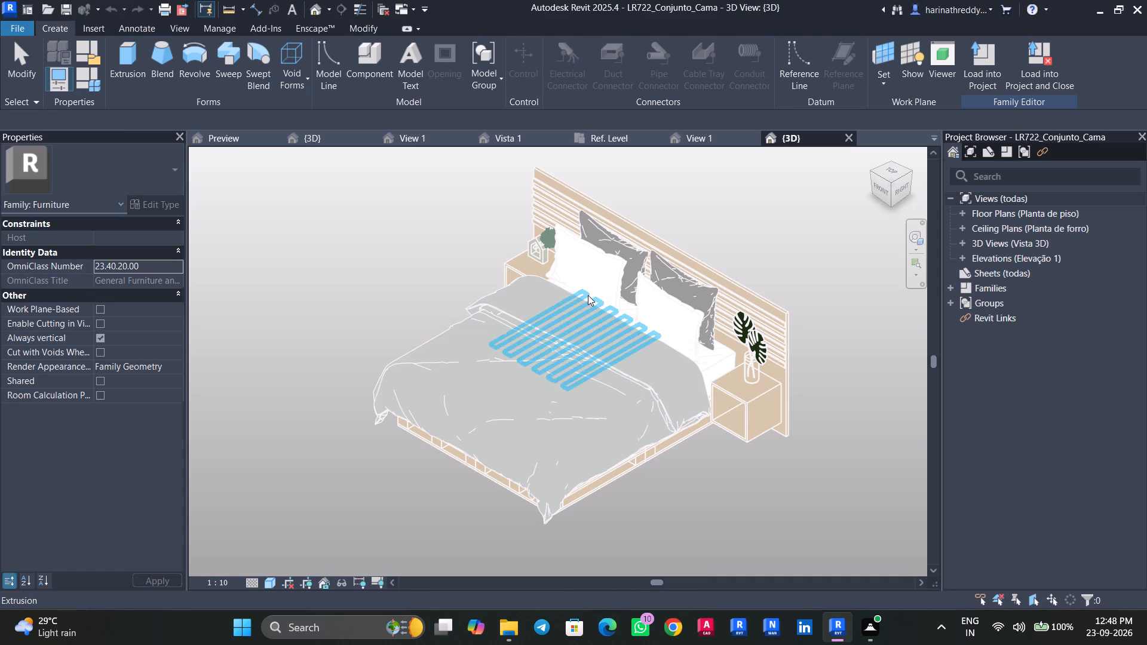
pyautogui.click(970, 60)
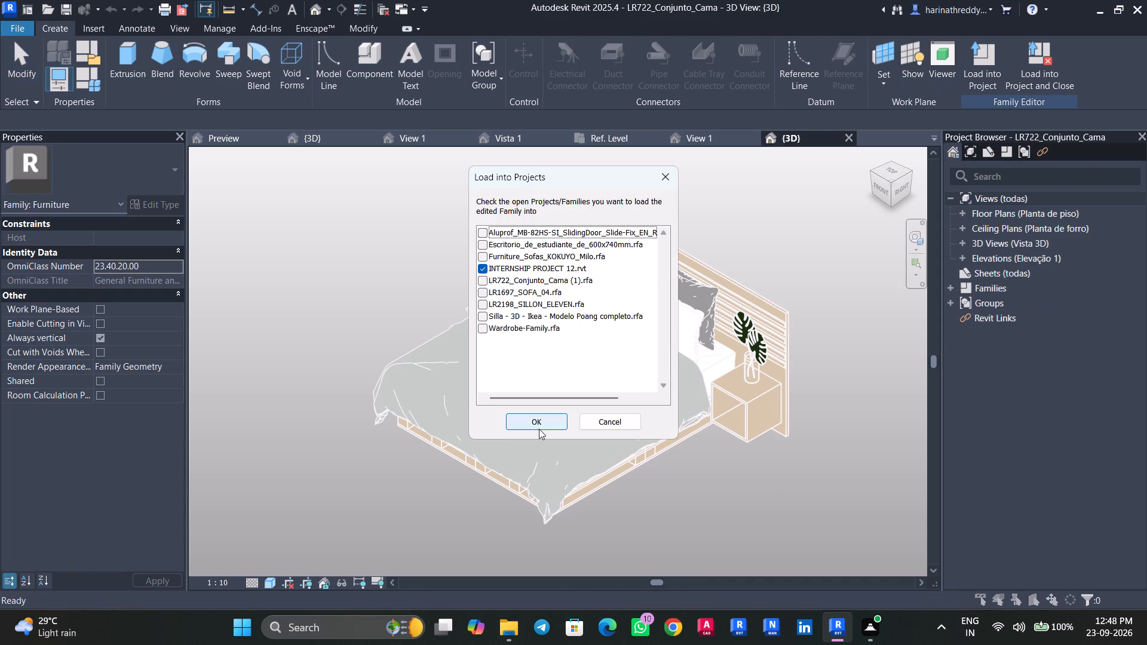
pyautogui.click(539, 429)
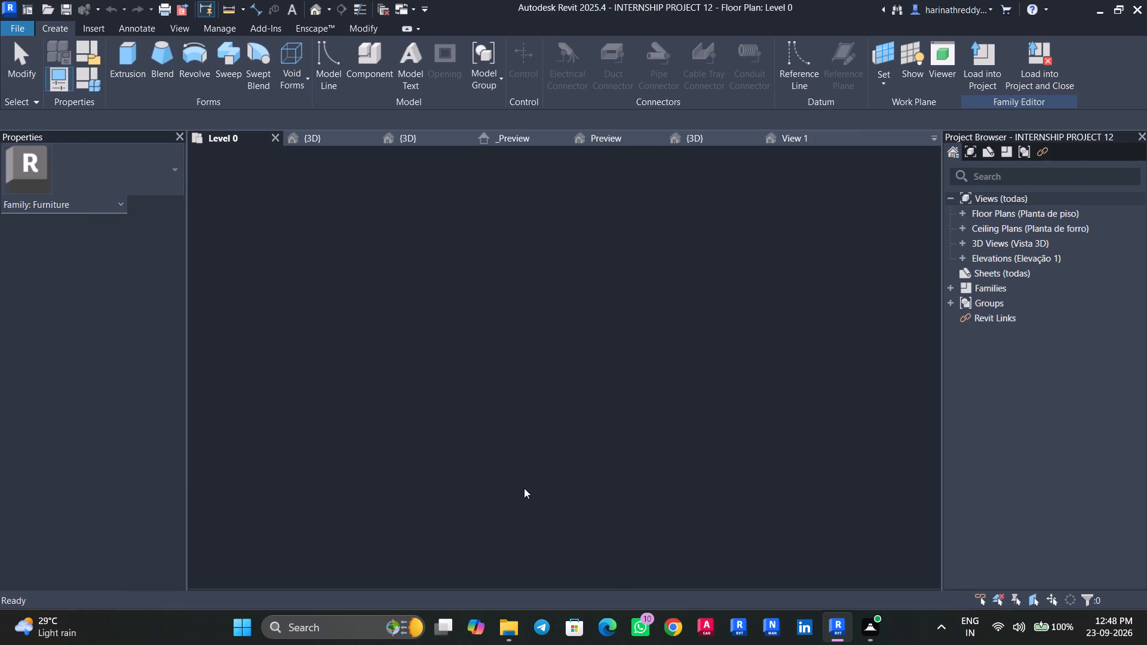
pyautogui.press('Escape')
pyautogui.press('Escape')
# Open the LR1996_SILLON_ESEDRA armchair family from Downloads and load it into INTERNSHIP PROJECT 12 without placing it.
pyautogui.click(516, 626)
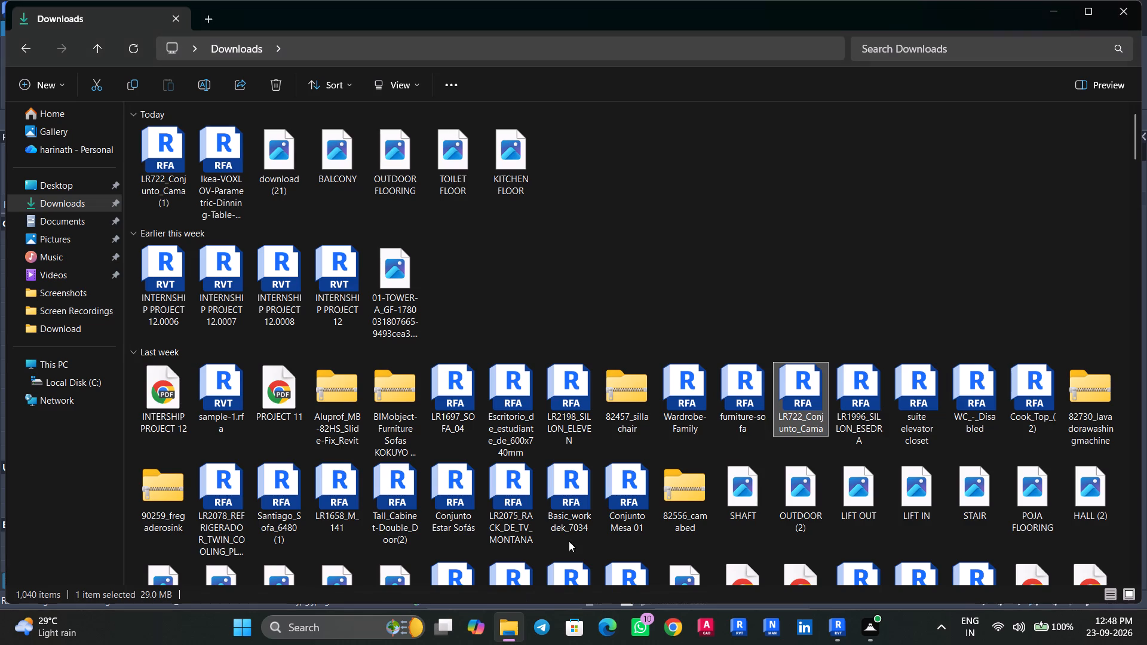
pyautogui.doubleClick(858, 399)
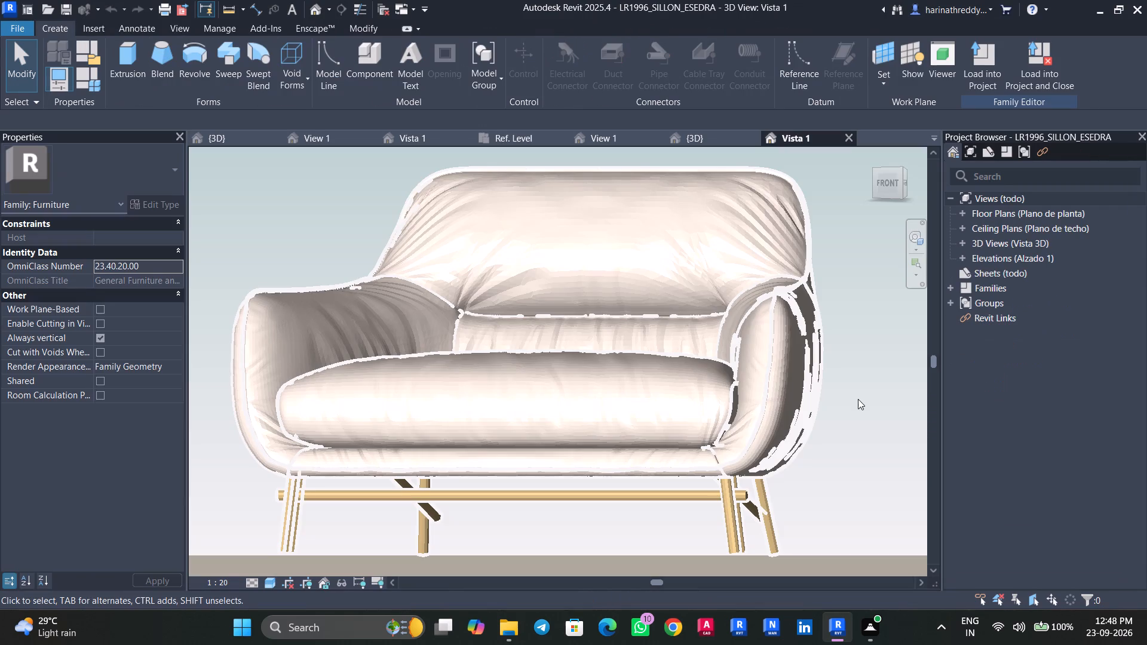
pyautogui.click(987, 65)
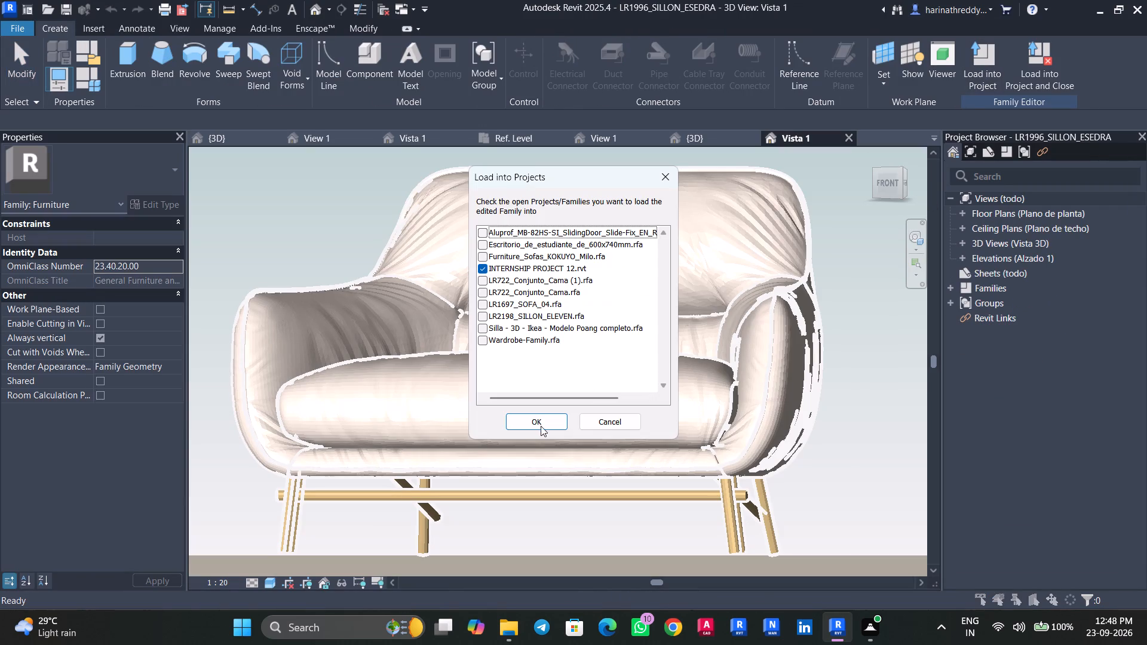
pyautogui.click(541, 426)
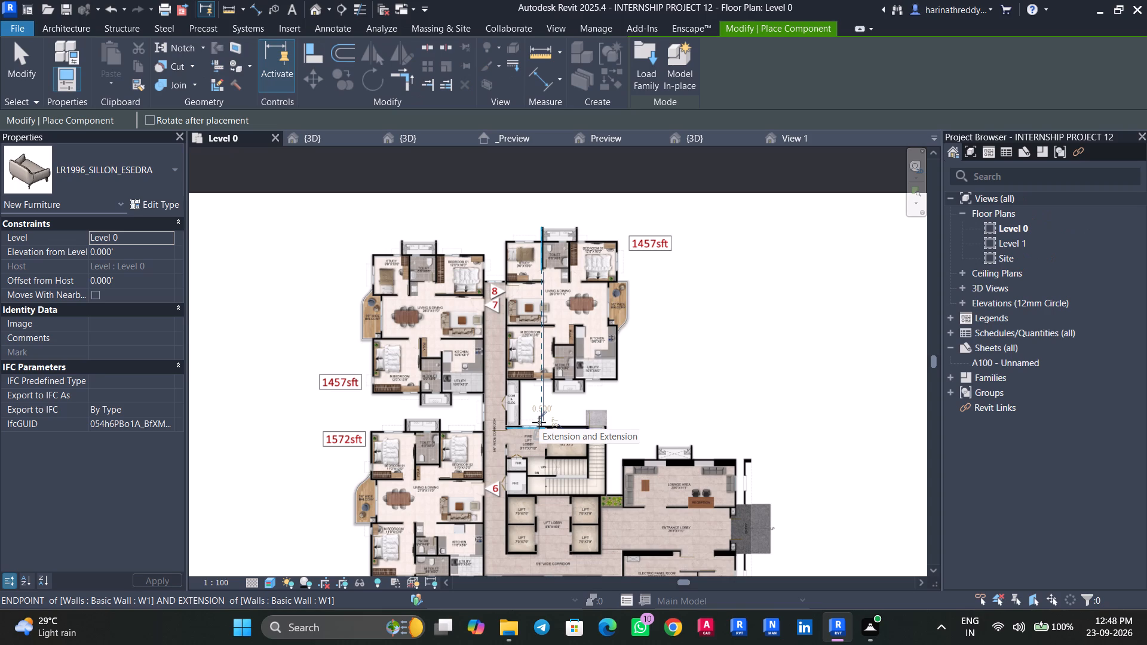
pyautogui.press('Escape')
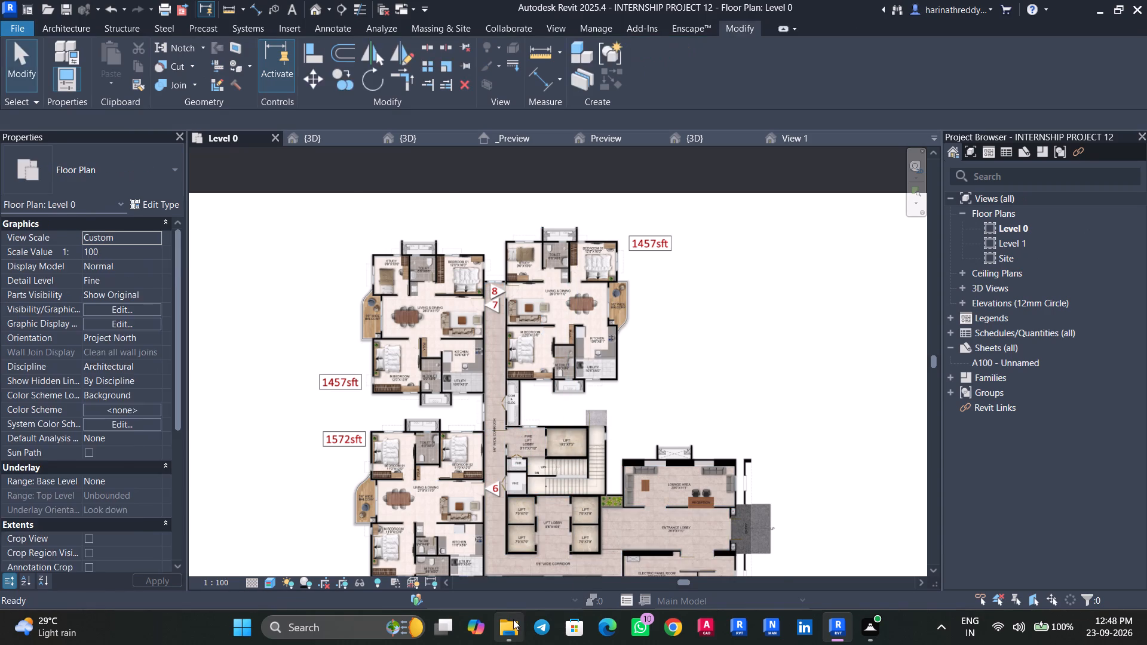
# Open the suite elevator closet family from Downloads, upgrade it to Revit 2025 and load it into INTERNSHIP PROJECT 12.
pyautogui.click(513, 619)
pyautogui.doubleClick(903, 420)
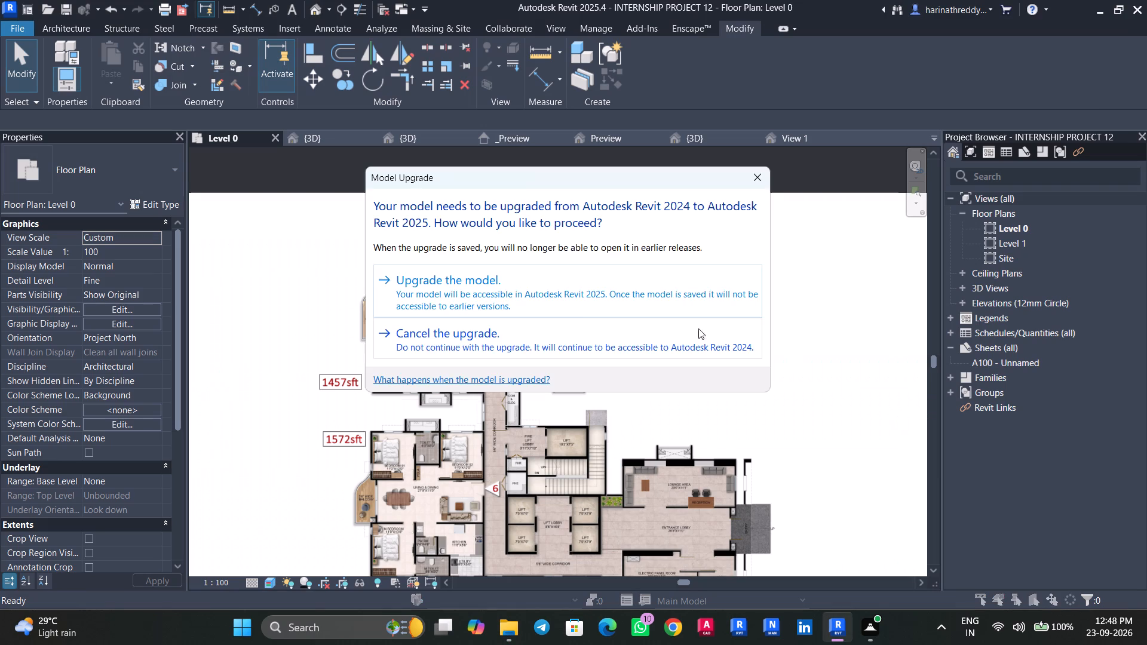
pyautogui.click(578, 302)
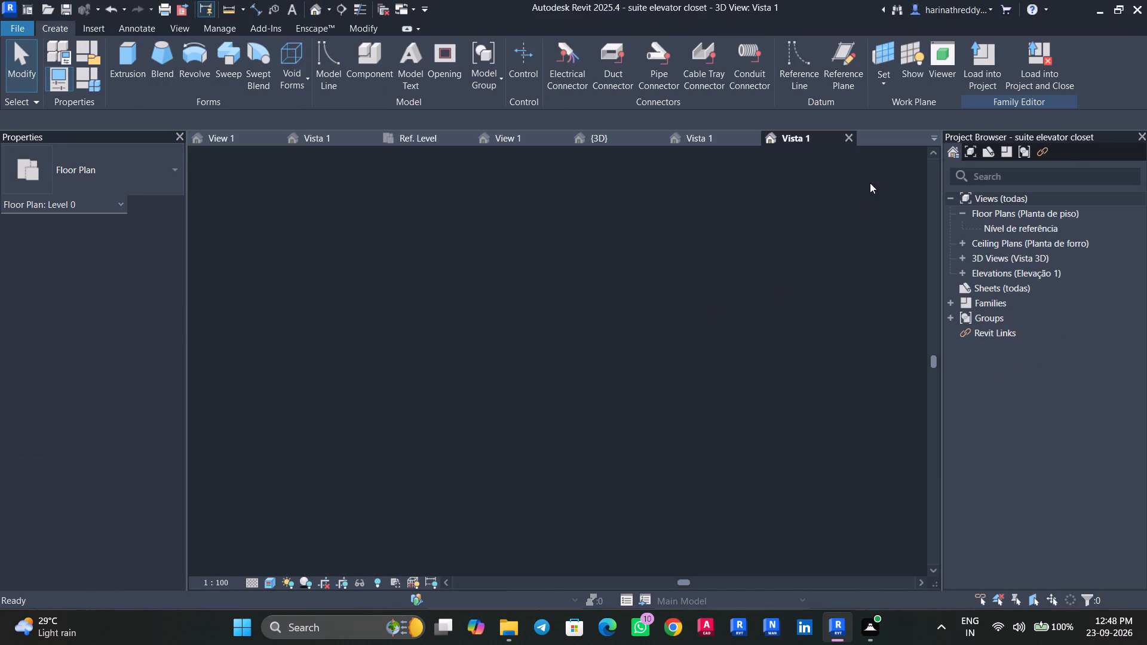
pyautogui.click(980, 84)
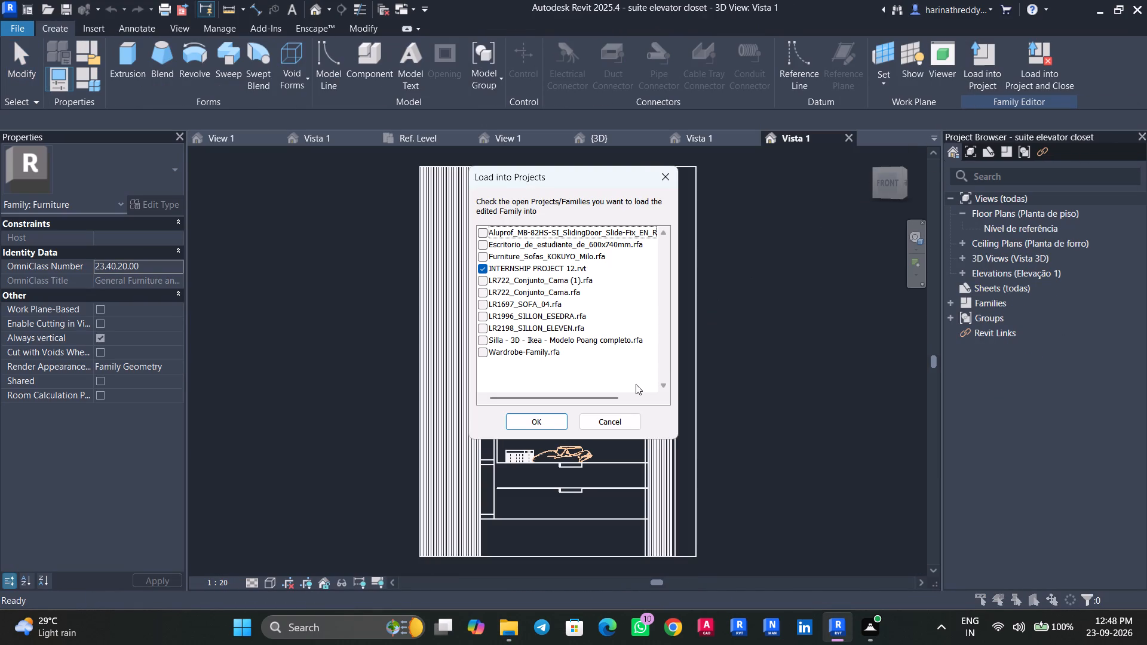
pyautogui.click(544, 424)
# Open the WC_-_Disabled plumbing fixture family from Downloads, upgrade it and load it into INTERNSHIP PROJECT 12.
pyautogui.click(516, 623)
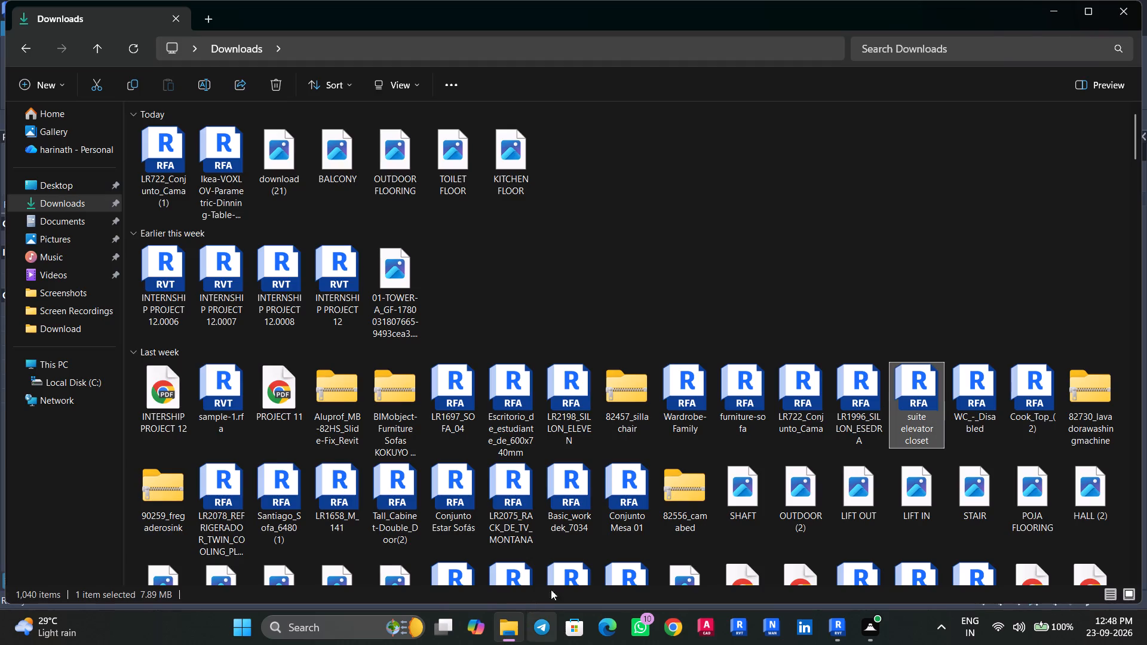
pyautogui.doubleClick(982, 414)
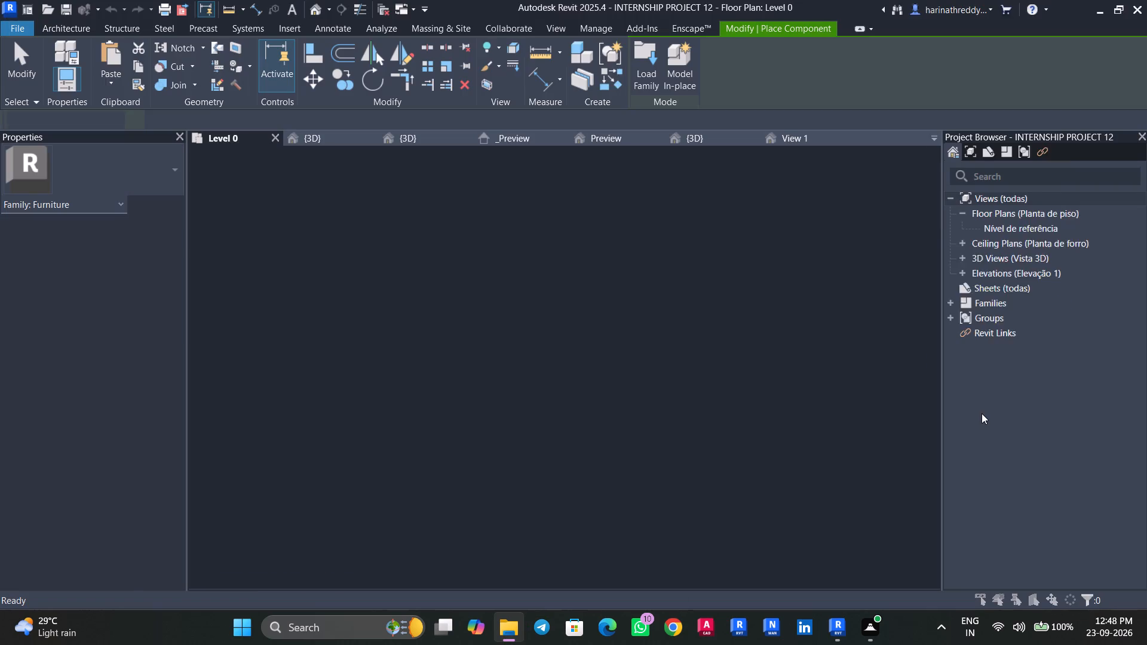
pyautogui.click(614, 297)
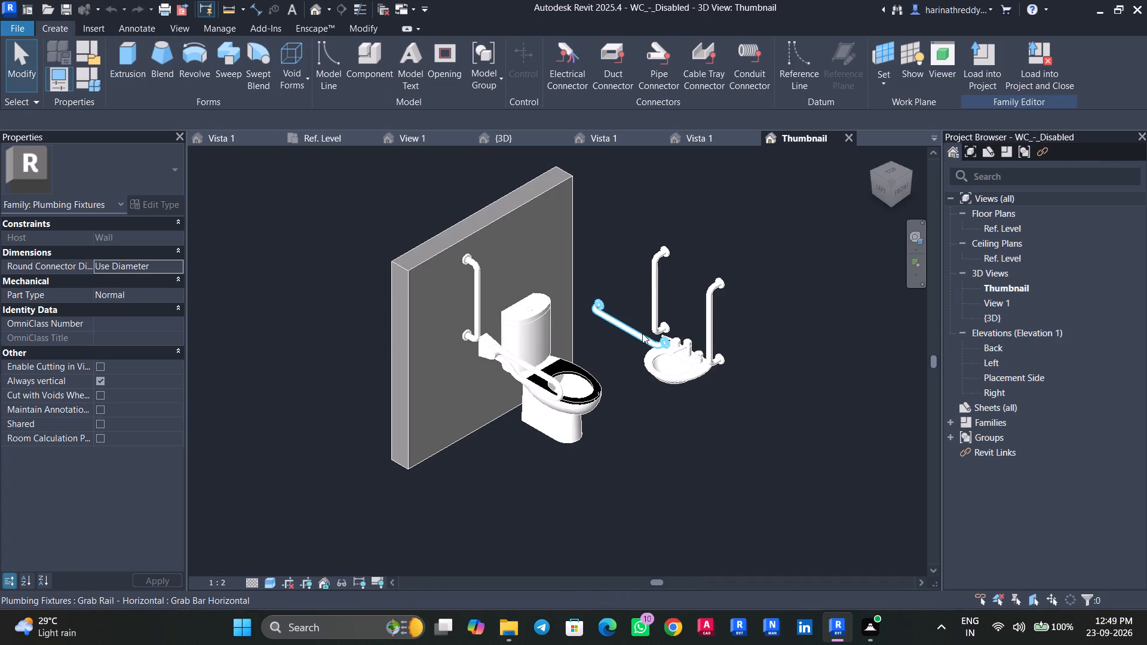
pyautogui.click(980, 79)
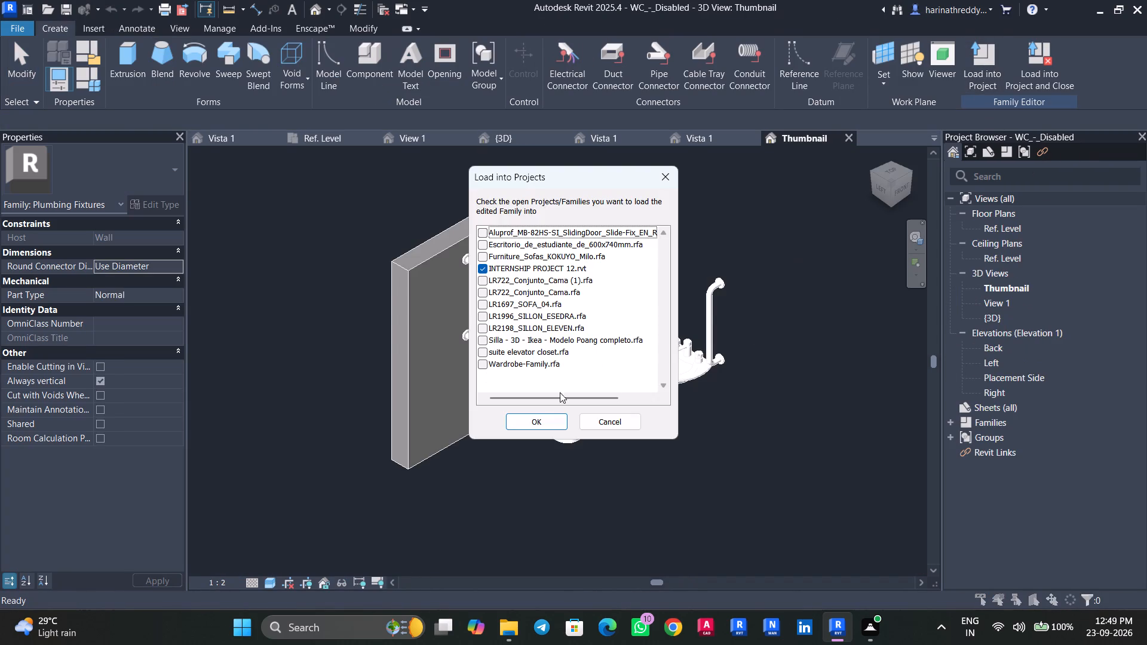
pyautogui.click(542, 420)
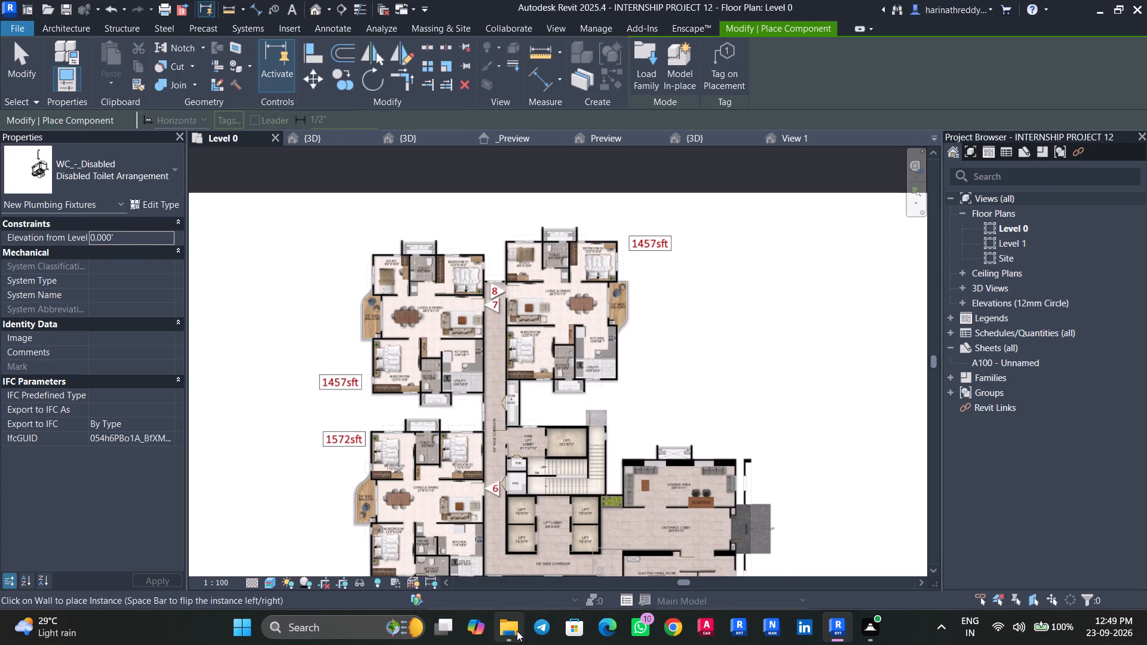
# Open the Cook_Top_(2) family from Downloads, upgrade it to Revit 2025 and load it into INTERNSHIP PROJECT 12 without placing it.
pyautogui.click(515, 629)
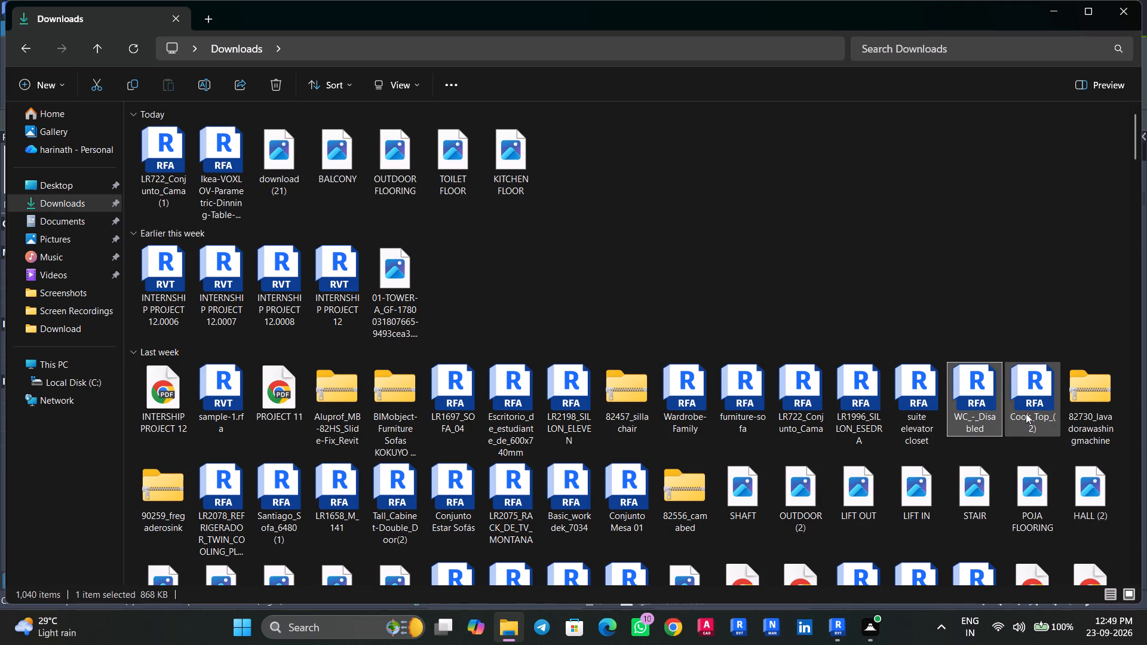
pyautogui.doubleClick(1026, 413)
pyautogui.click(648, 302)
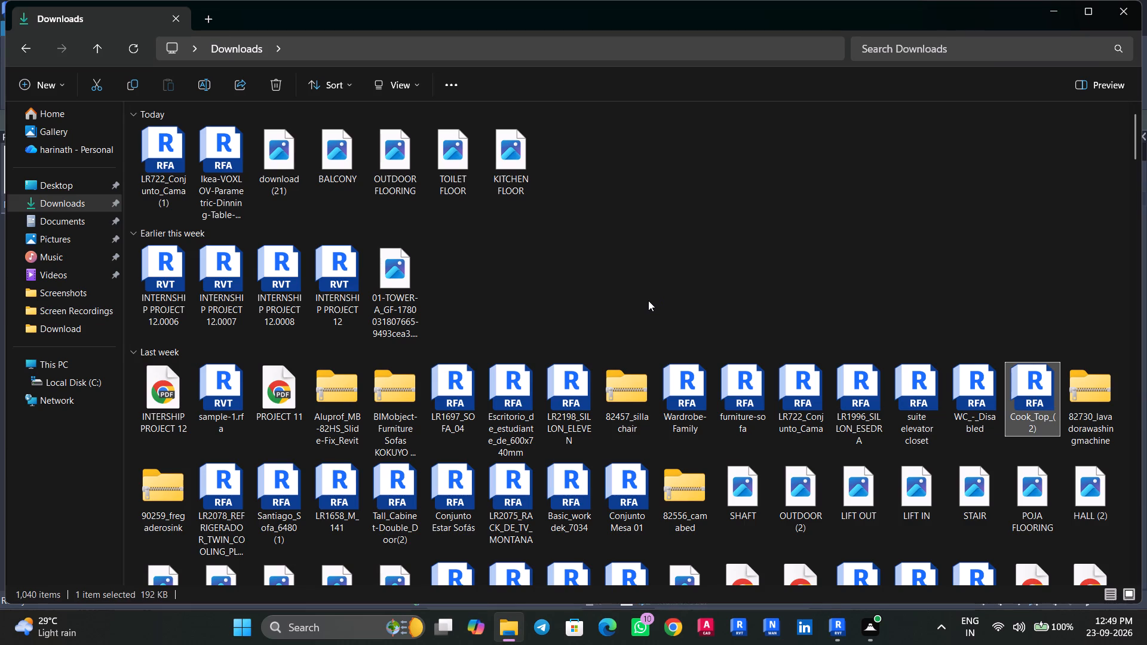
pyautogui.doubleClick(1026, 413)
pyautogui.click(700, 277)
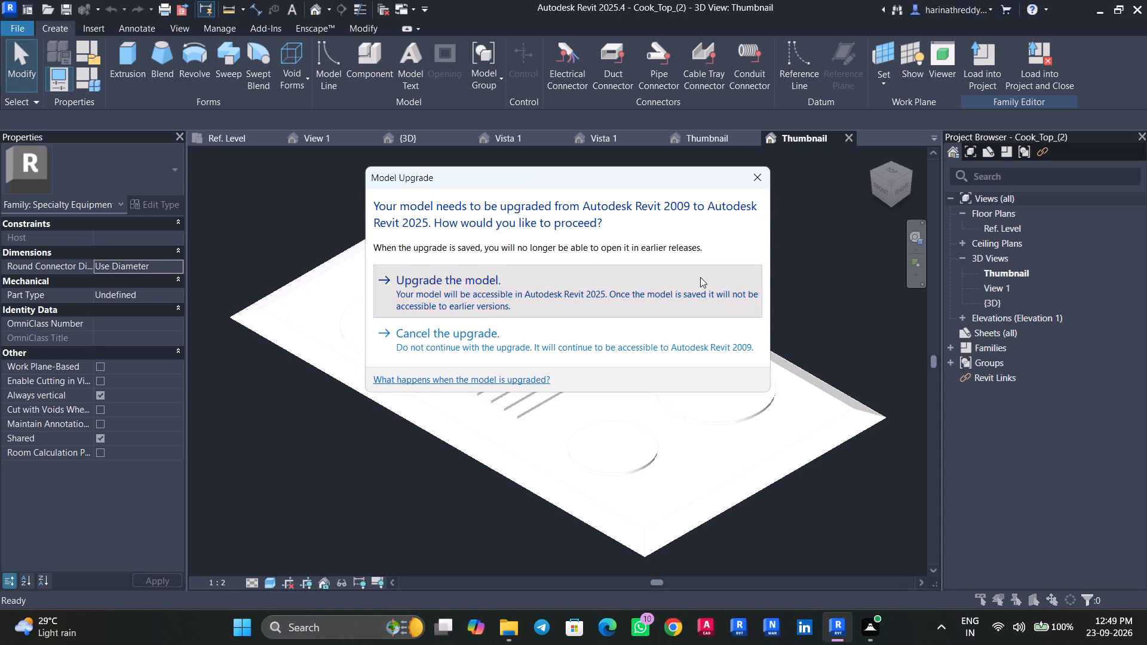
pyautogui.click(968, 79)
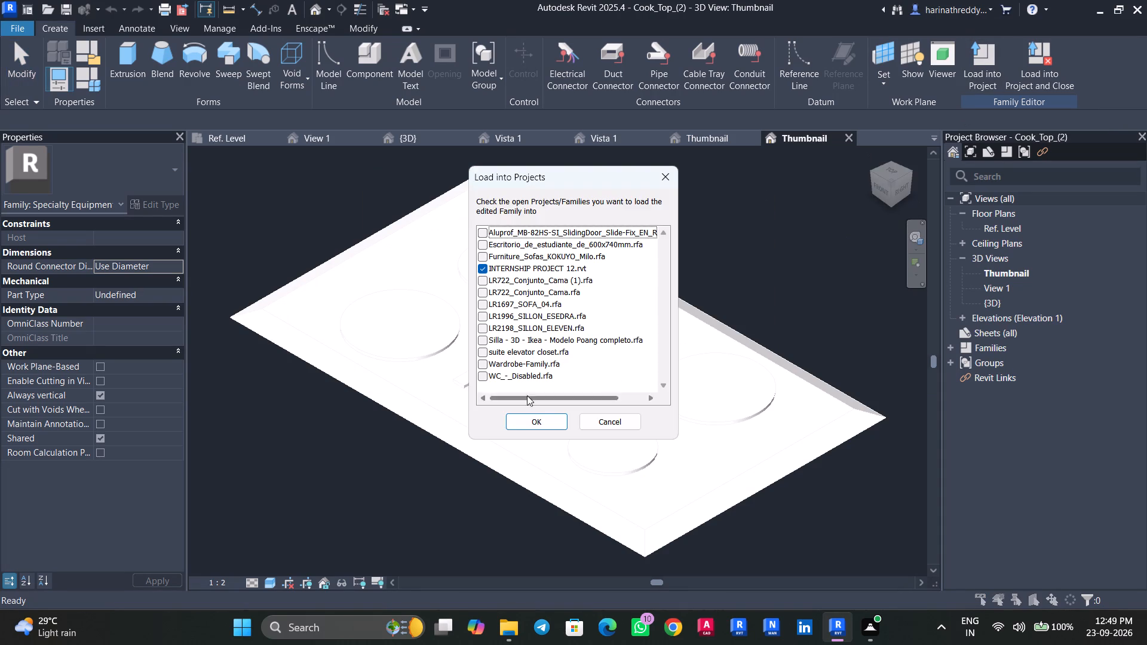
pyautogui.click(524, 419)
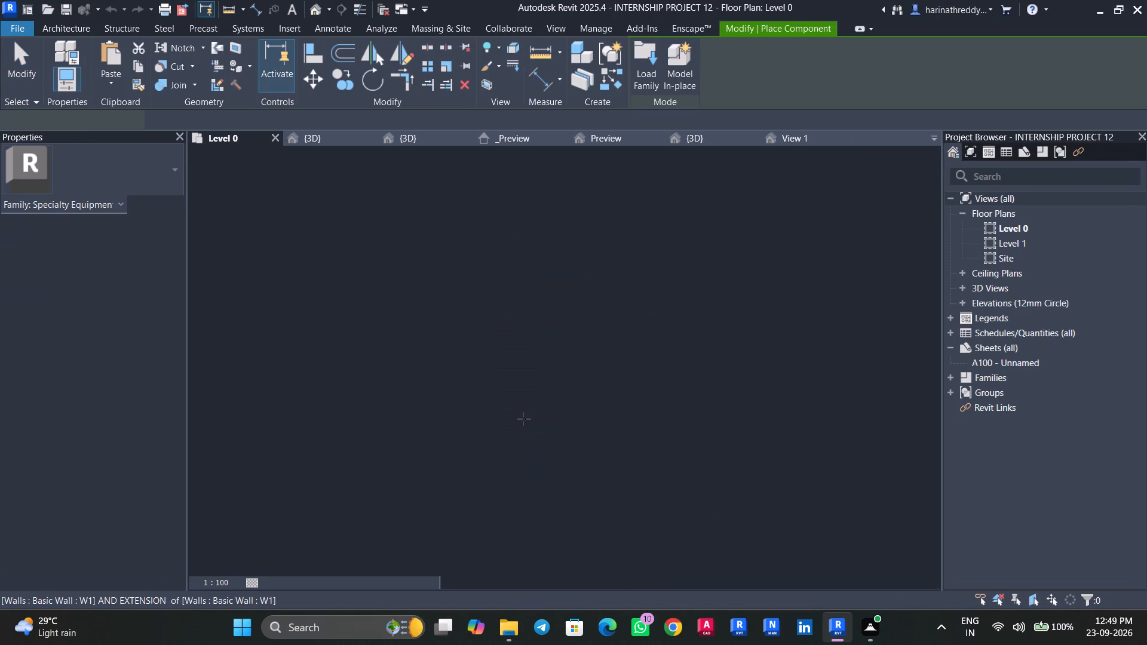
pyautogui.press('Escape')
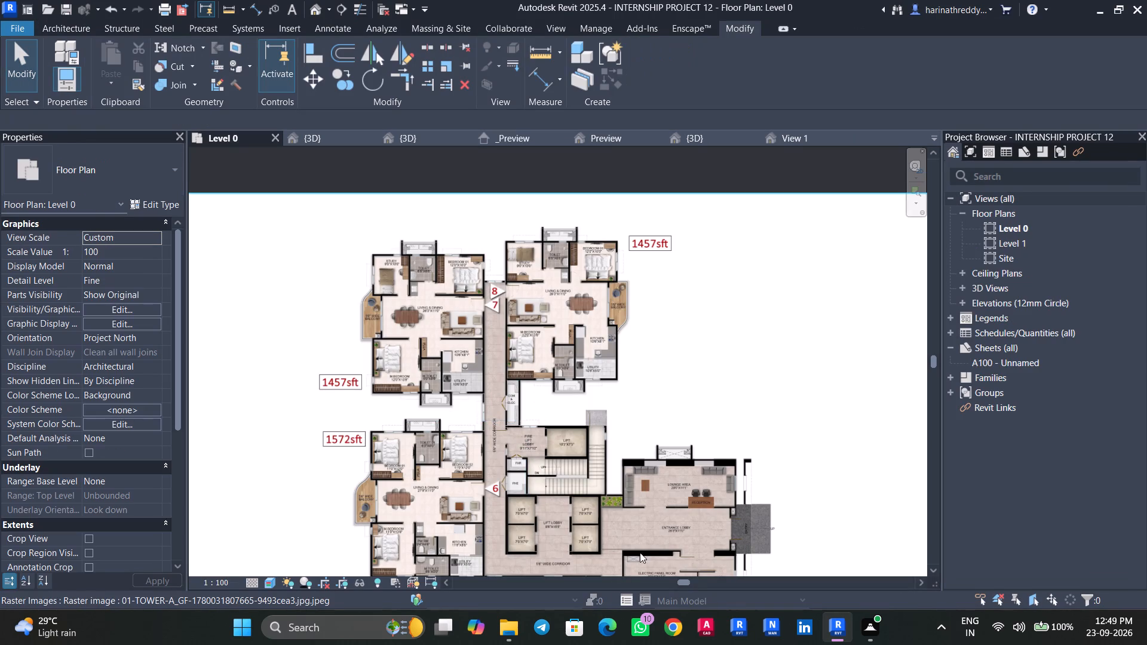
# Open the Indesit washing machine family from the 82730_lavadorawashingmachine archive, upgrade it and load it into INTERNSHIP PROJECT 12 without placing it.
pyautogui.click(510, 634)
pyautogui.doubleClick(1083, 416)
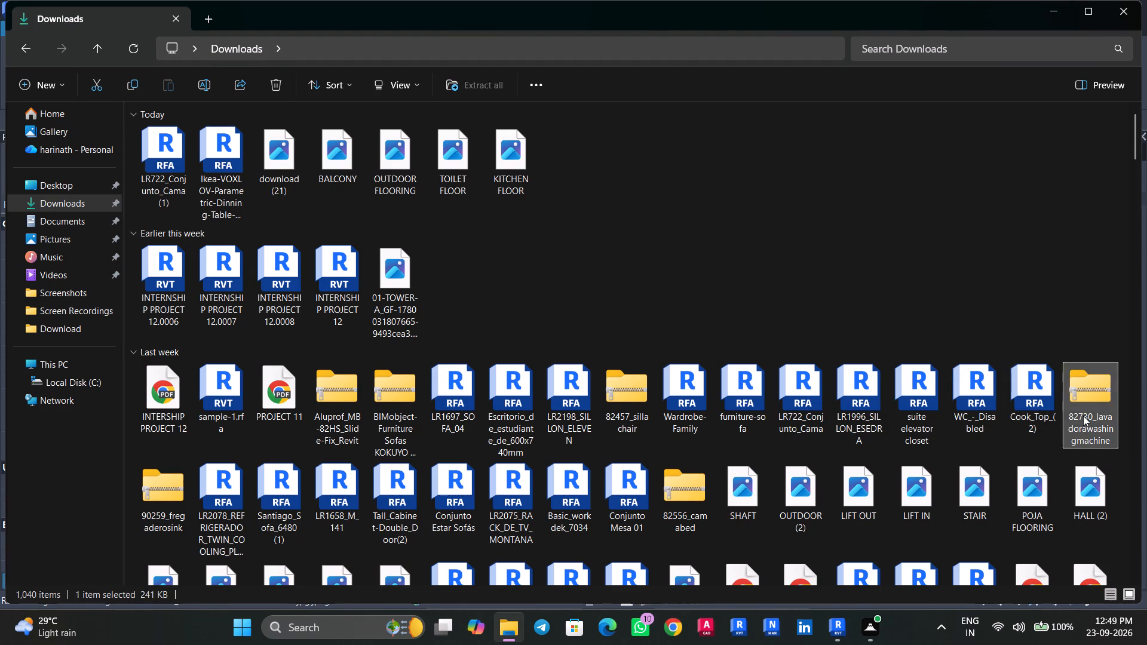
pyautogui.doubleClick(306, 141)
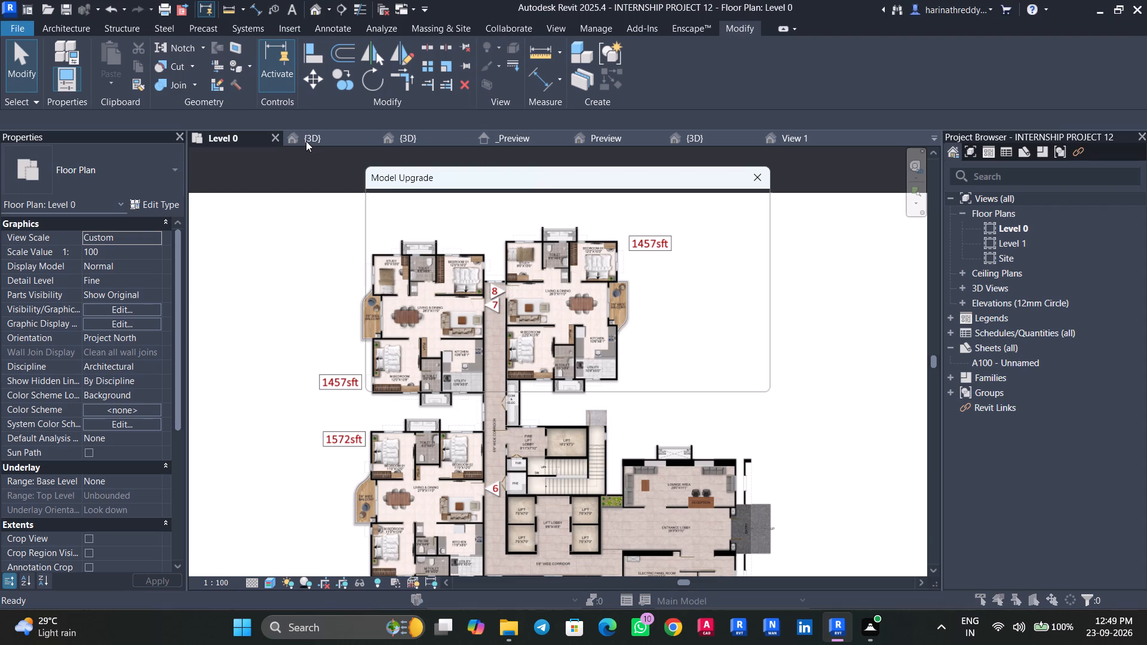
pyautogui.click(434, 279)
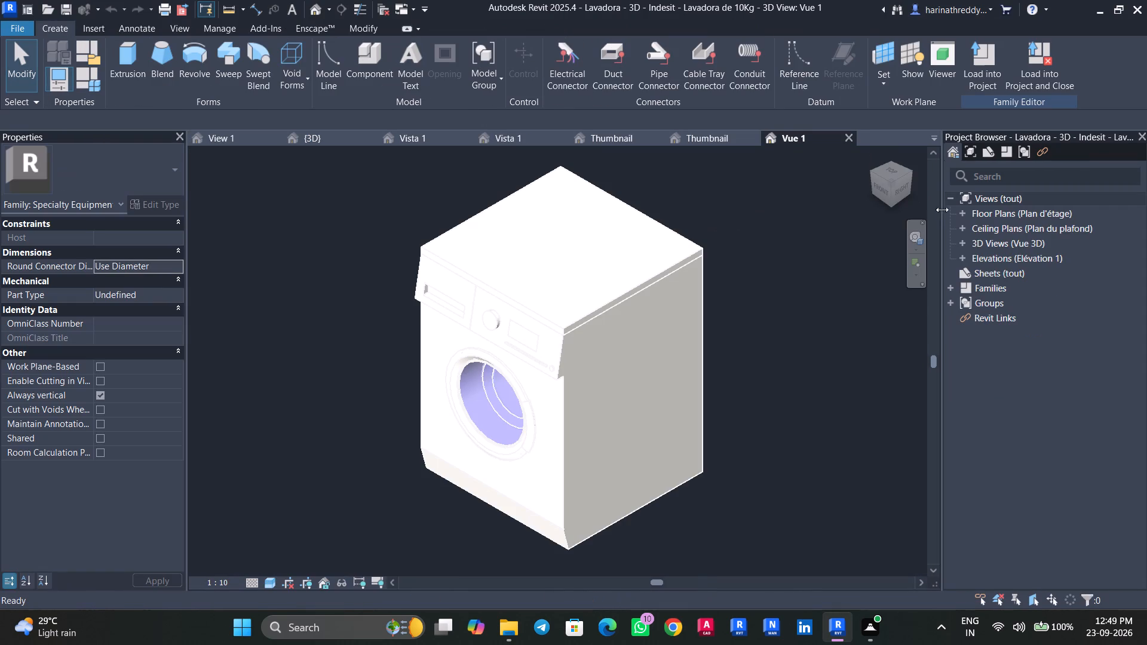
pyautogui.click(967, 75)
pyautogui.click(534, 421)
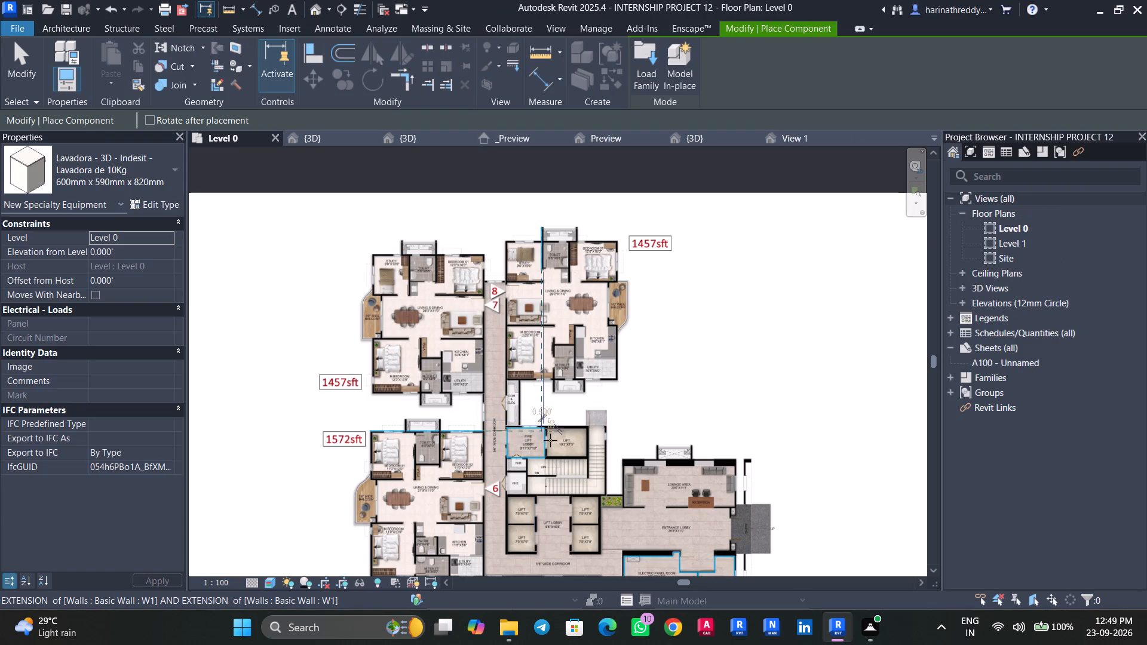
pyautogui.press('Escape')
pyautogui.press('Escape')
# Open the Fregadero sink family from the 90259_fregaderosink archive in Downloads, upgrade it and load it into INTERNSHIP PROJECT 12 without placing it.
pyautogui.click(510, 634)
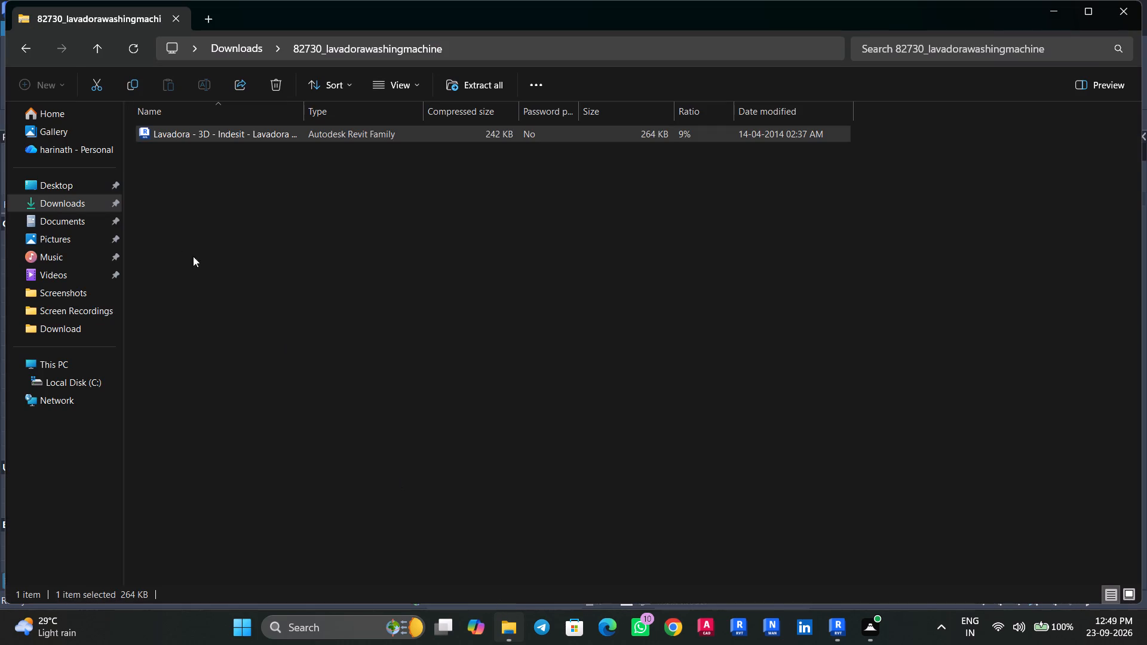
pyautogui.click(91, 56)
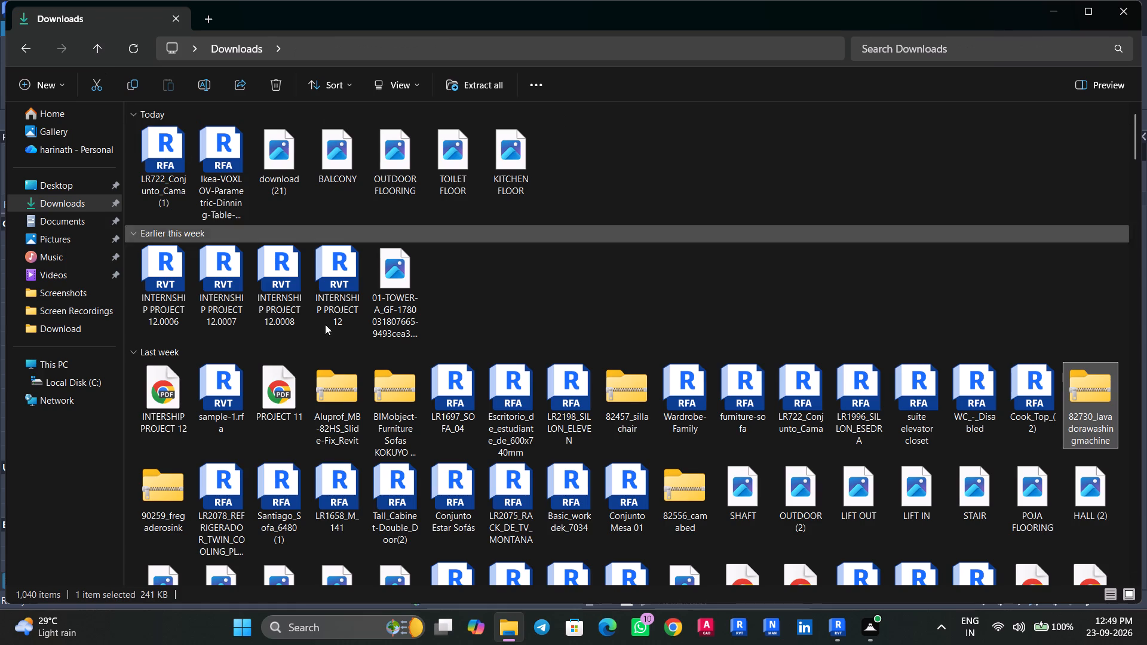
pyautogui.doubleClick(175, 489)
pyautogui.doubleClick(265, 137)
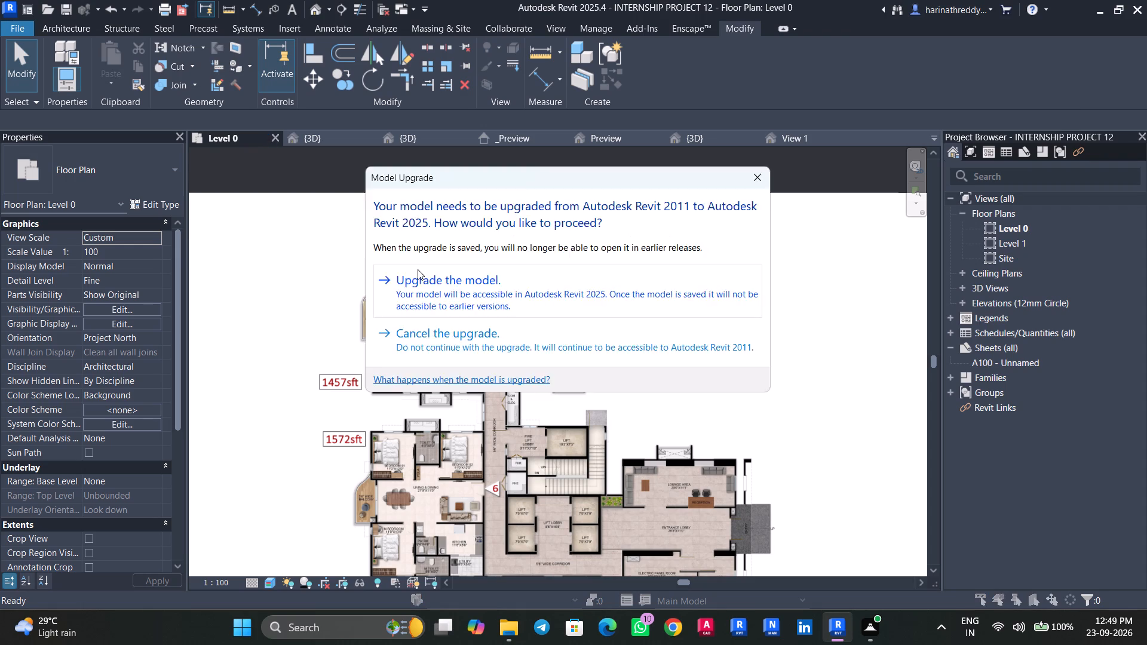
pyautogui.click(418, 269)
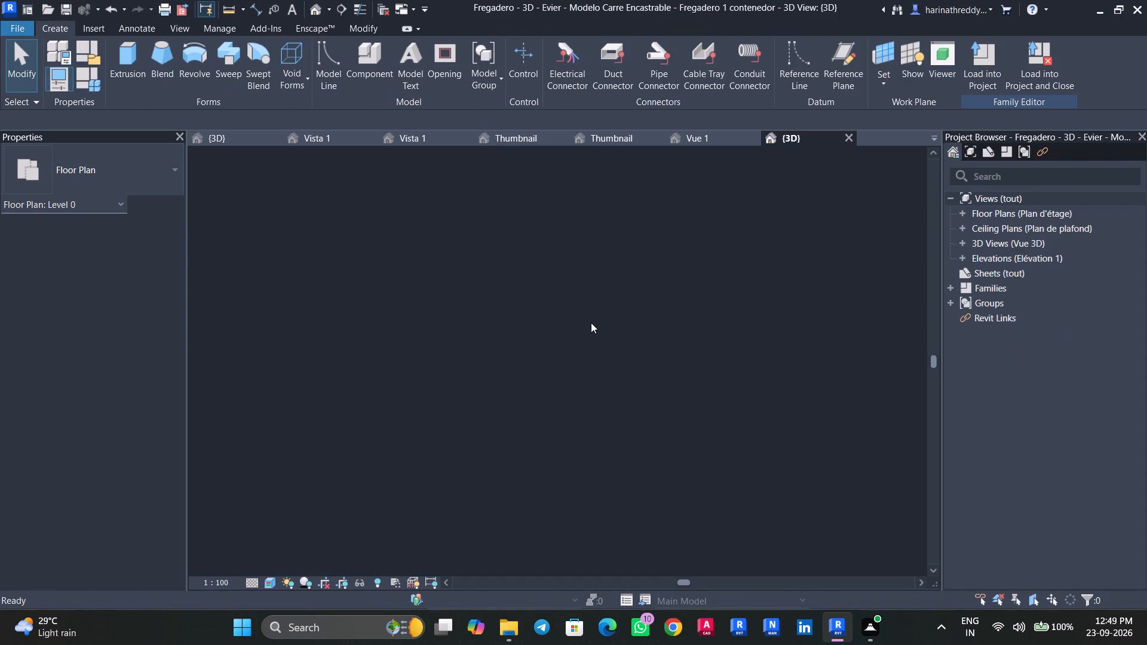
pyautogui.click(976, 69)
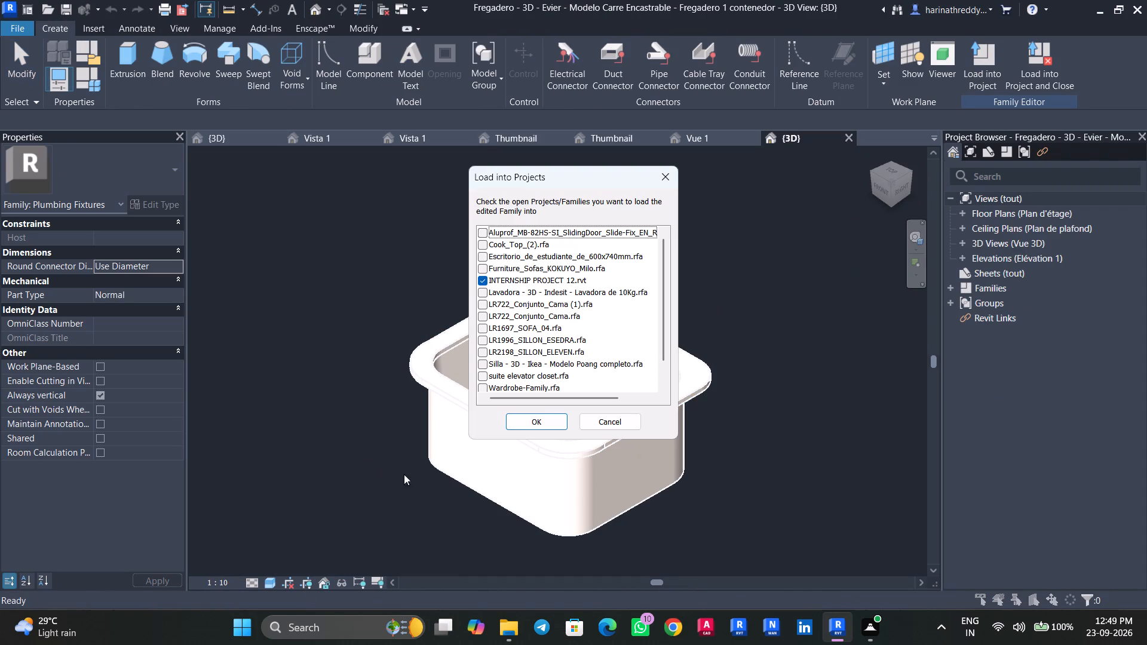
pyautogui.click(530, 419)
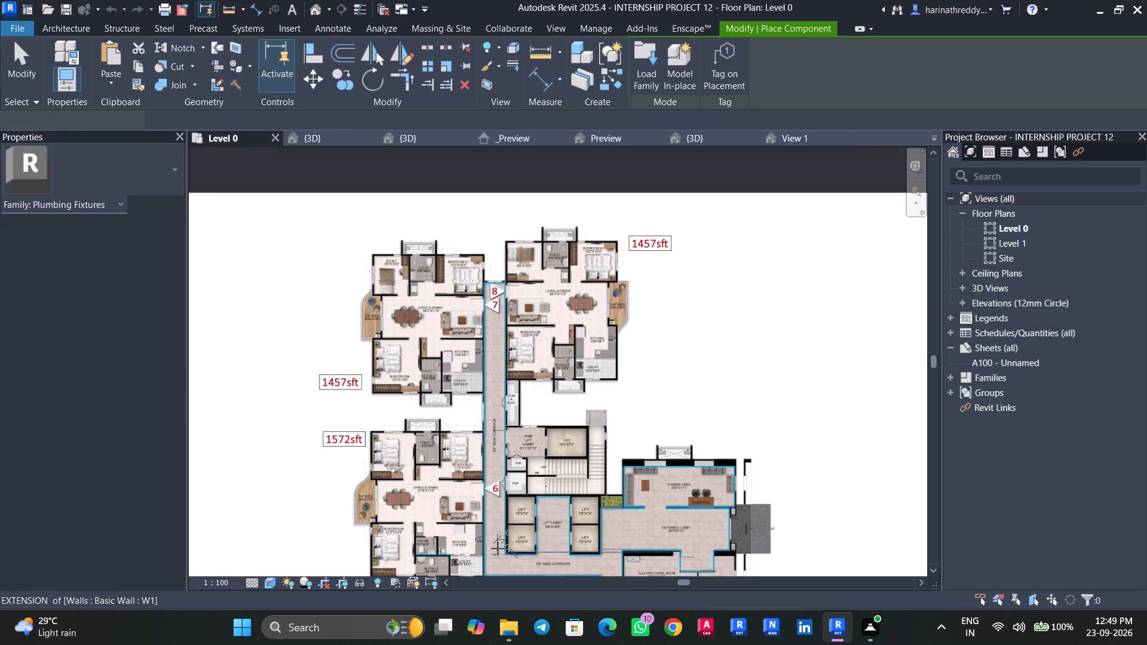
pyautogui.press('Escape')
# Open the LR2078_REFRIGERADOR_TWIN_COOLING refrigerator family from Downloads and upgrade it to Revit 2025.
pyautogui.click(498, 635)
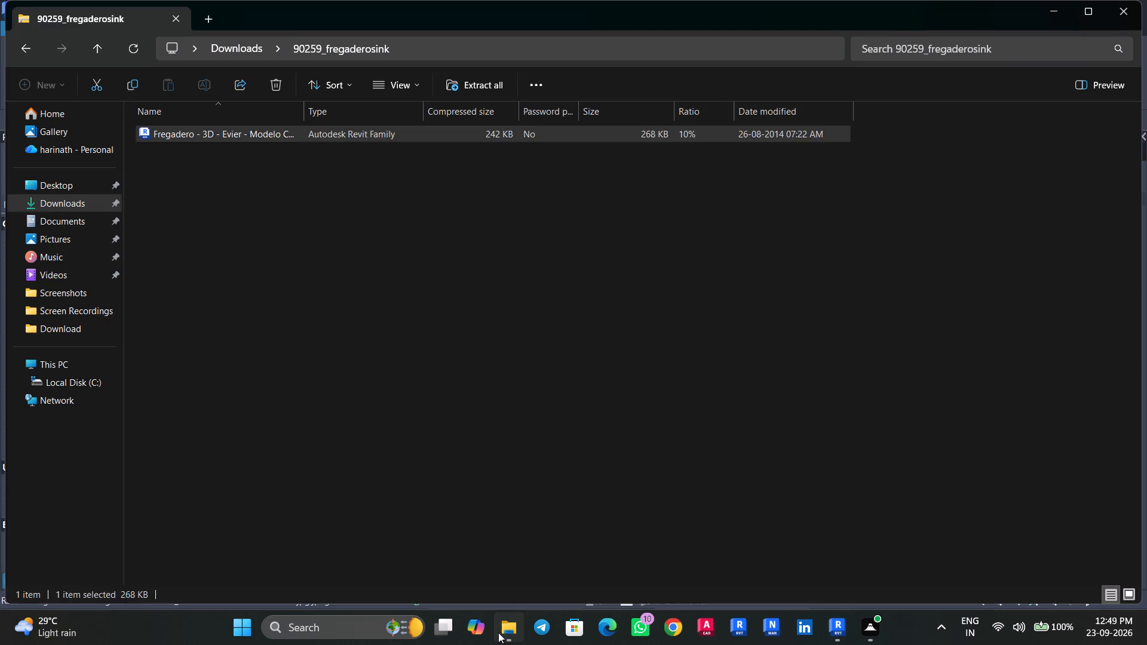
pyautogui.click(99, 56)
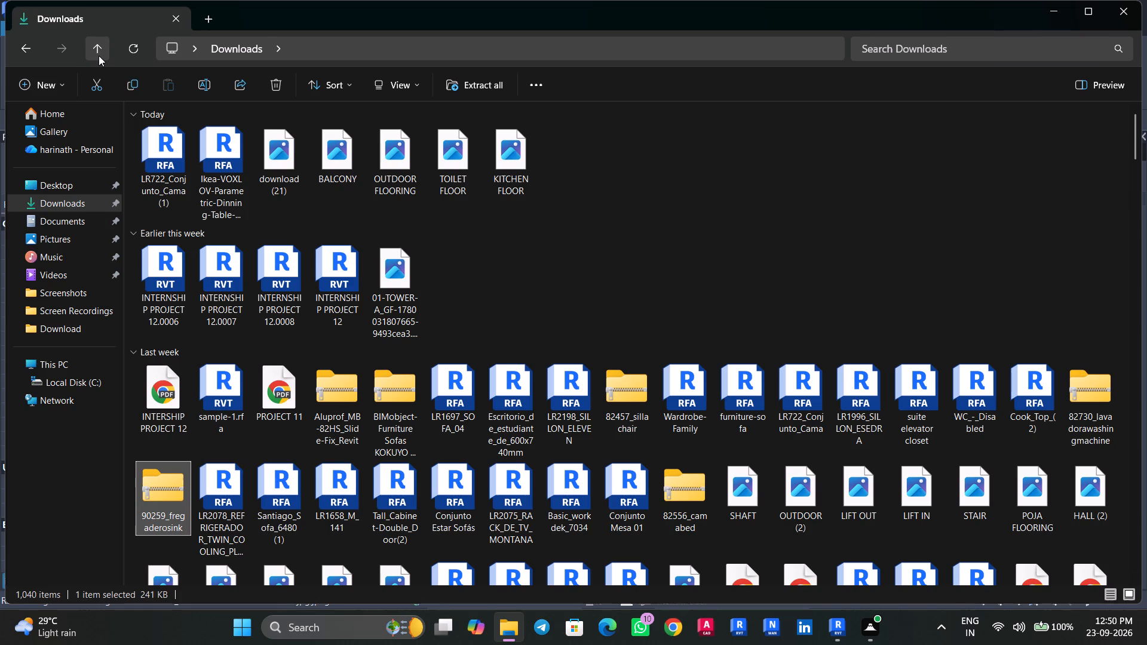
pyautogui.doubleClick(226, 487)
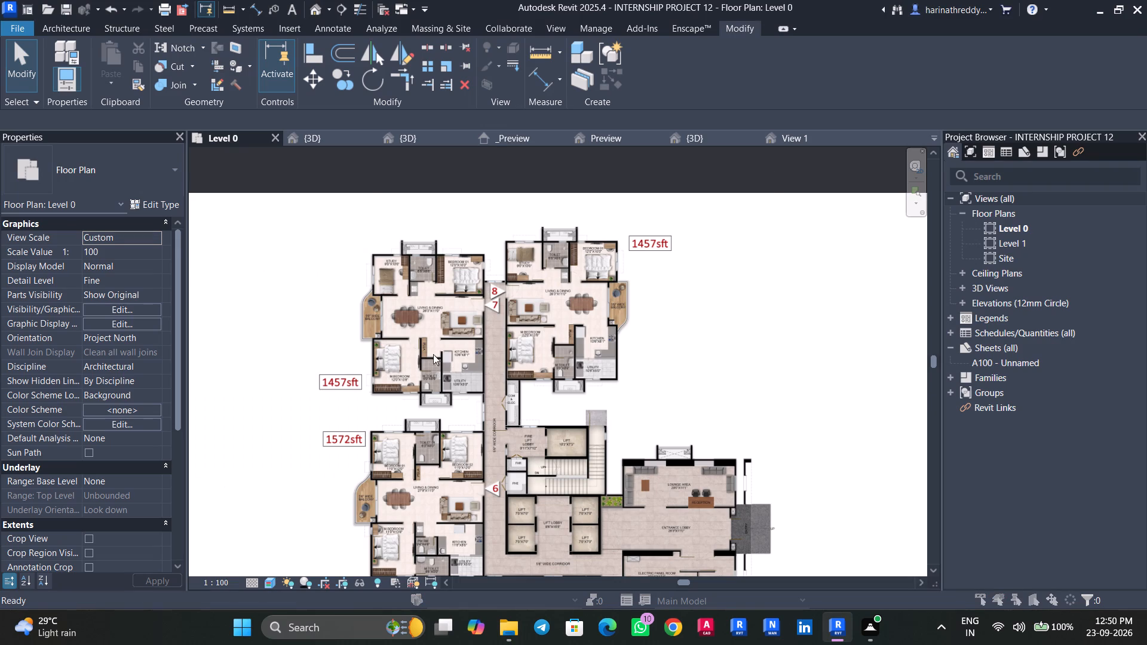
pyautogui.click(461, 290)
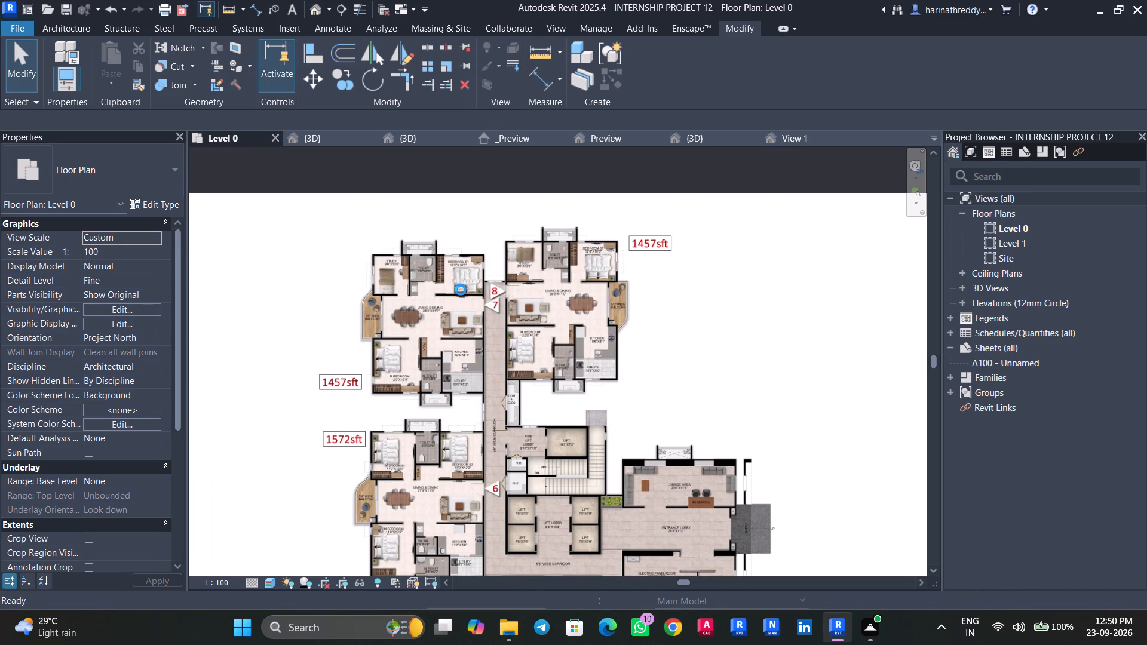
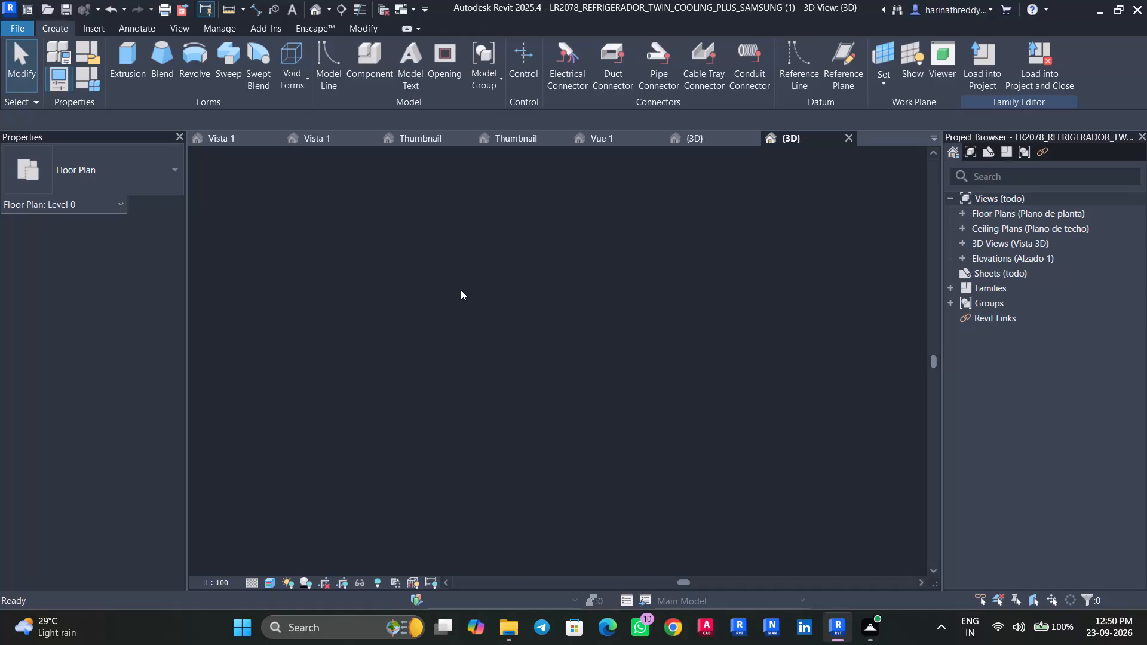
# Load the open LR2078 Samsung refrigerator family into INTERNSHIP PROJECT 12 without placing it.
pyautogui.click(976, 72)
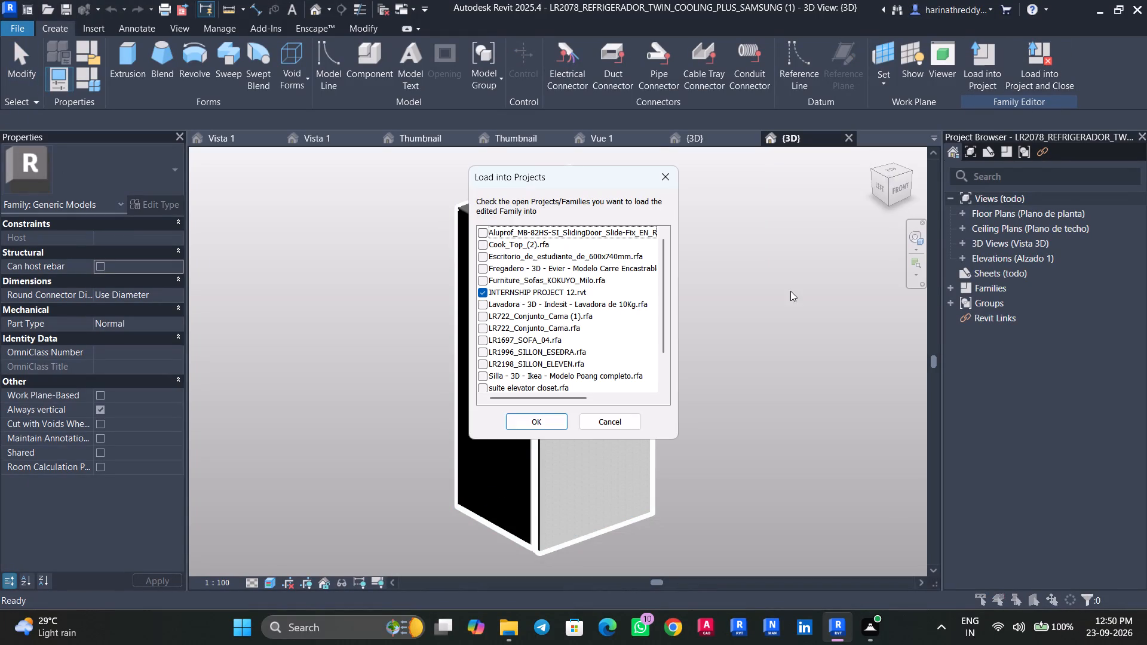
pyautogui.click(532, 422)
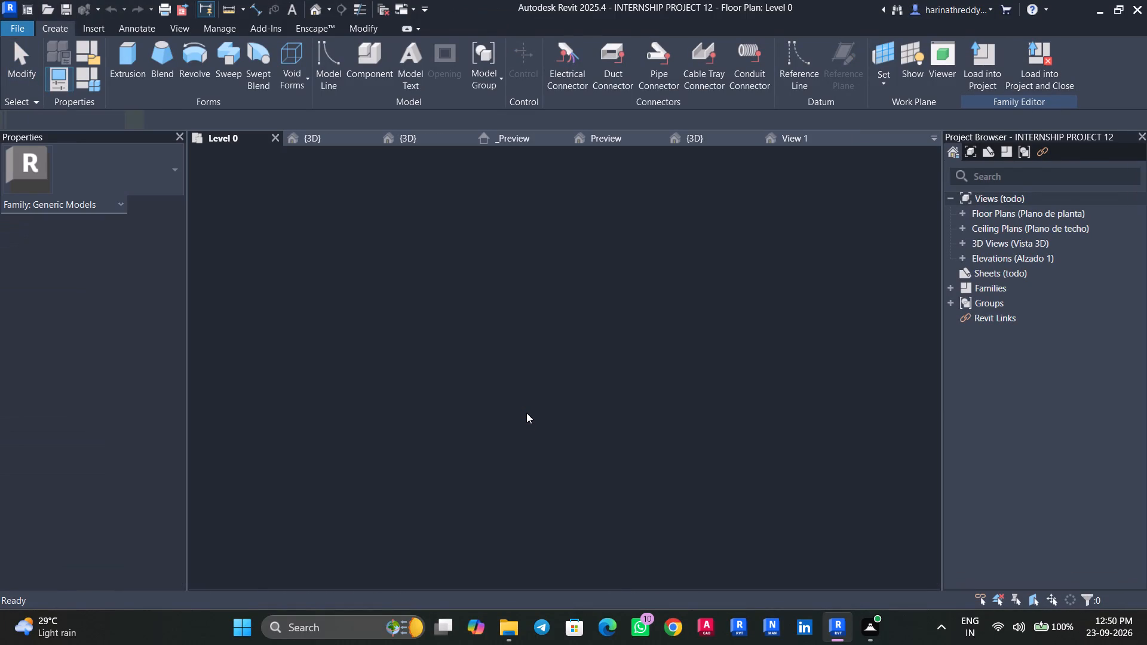
pyautogui.press('Escape')
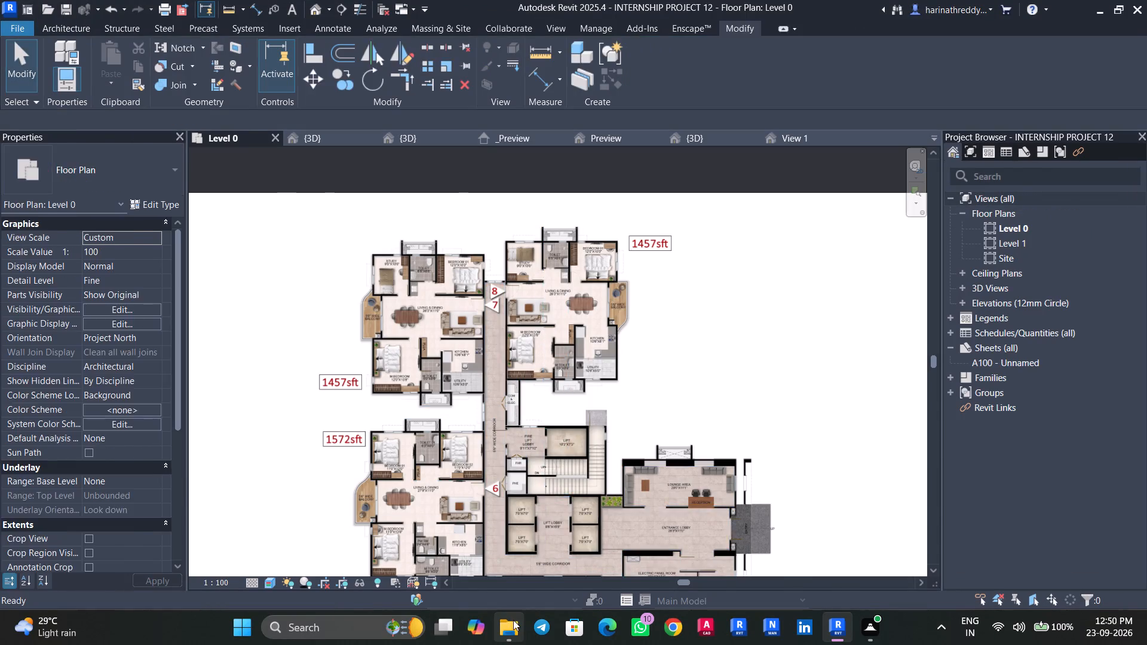
# Open the Santiago_Sofa_6480 (1) family from Downloads, upgrade it, and load it into INTERNSHIP PROJECT 12 without placing it.
pyautogui.click(513, 620)
pyautogui.doubleClick(295, 481)
pyautogui.click(479, 299)
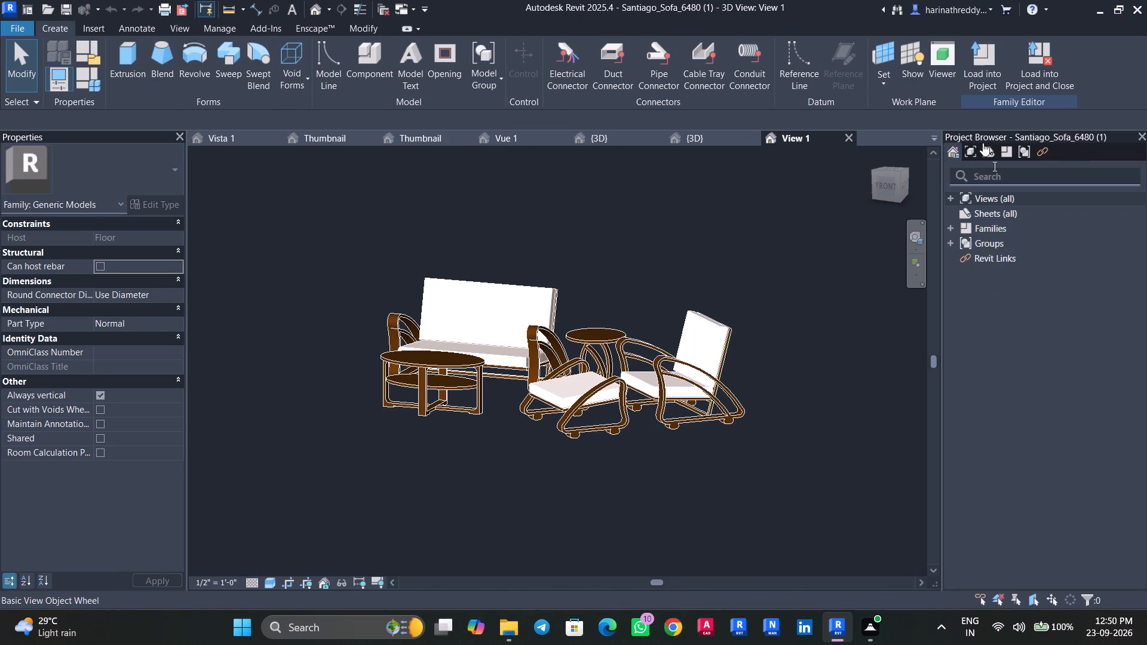
pyautogui.click(980, 75)
pyautogui.click(541, 421)
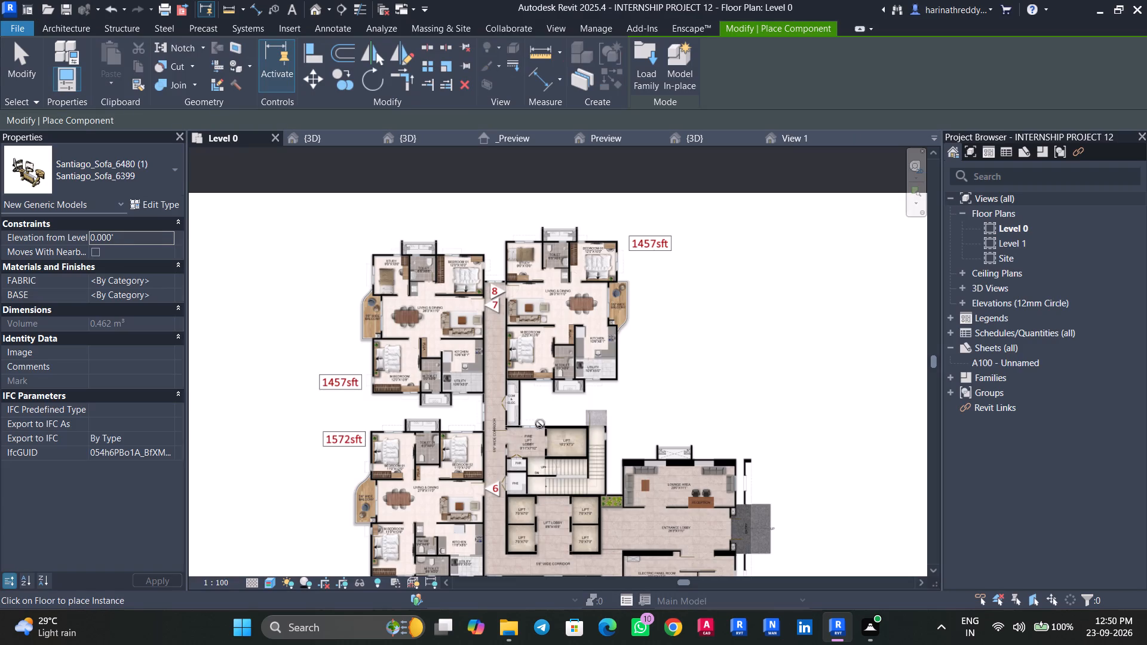
pyautogui.press('Escape')
pyautogui.press('Escape')
# Open the LR1658_M_141 family from Downloads, upgrade it, and load it into INTERNSHIP PROJECT 12 without placing it.
pyautogui.click(510, 614)
pyautogui.scroll(-1, 373, 444)
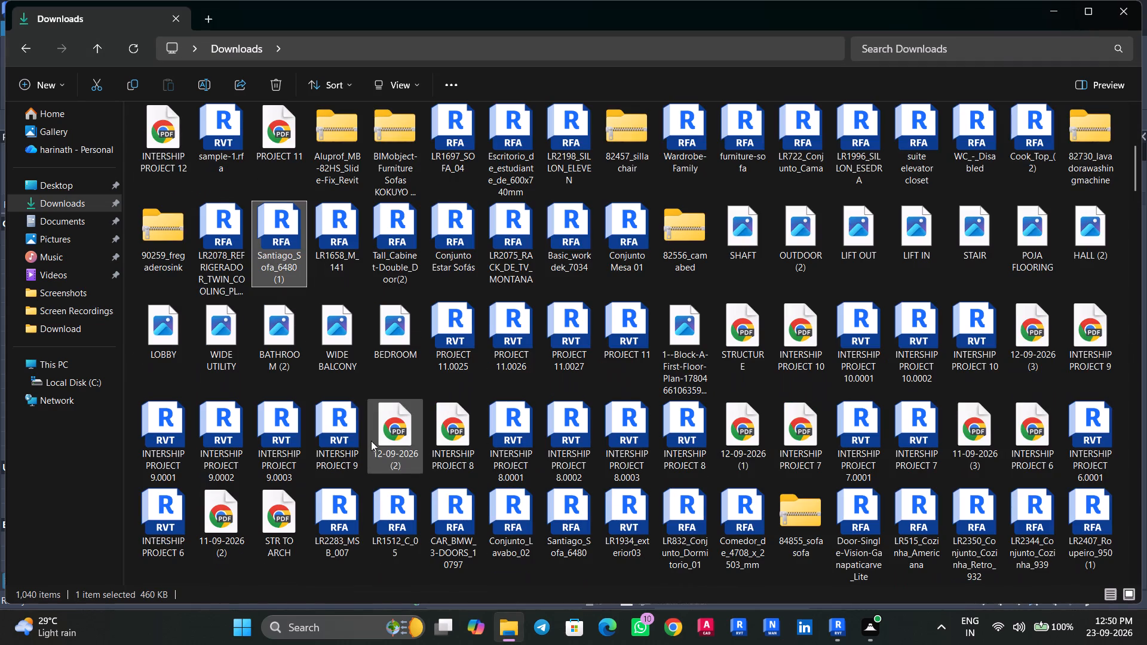
pyautogui.doubleClick(339, 255)
pyautogui.click(464, 284)
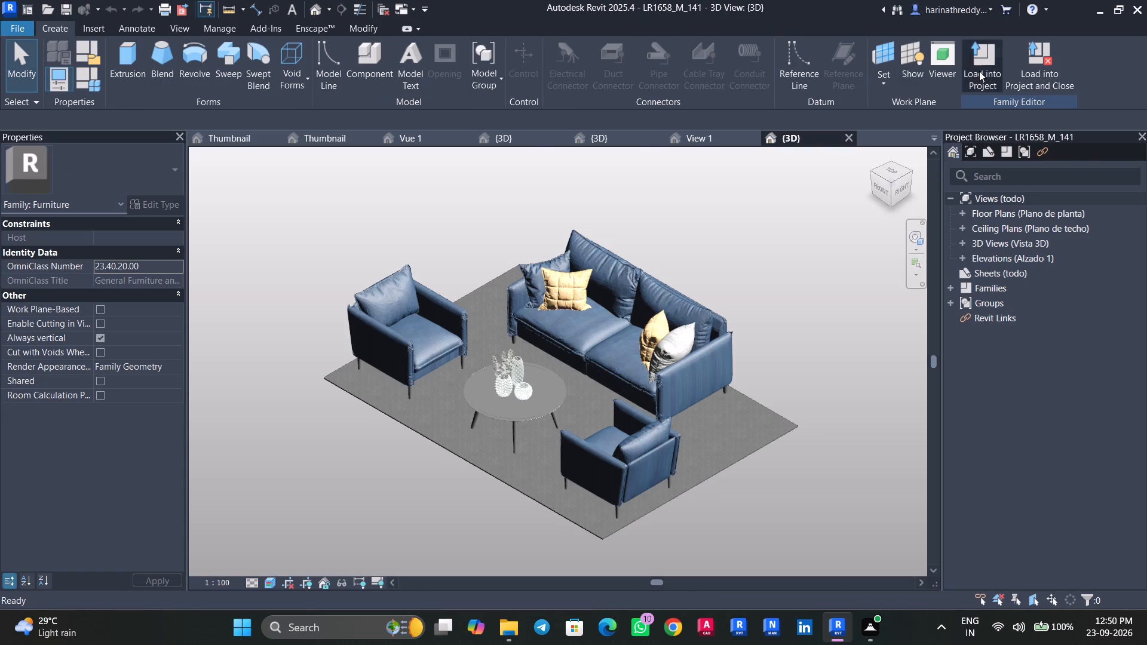
pyautogui.click(979, 71)
pyautogui.click(534, 416)
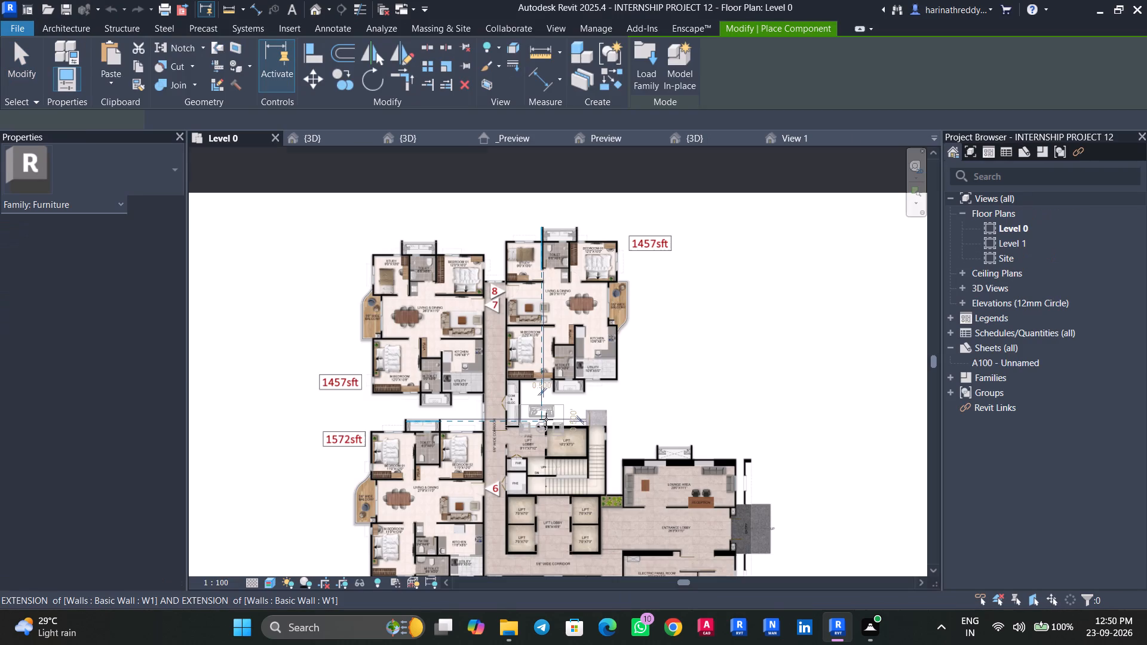
pyautogui.press('Escape')
pyautogui.press('Escape')
# Open the Tall_Cabinet-Double_Door(2) family from Downloads, upgrade it, and load it into INTERNSHIP PROJECT 12 without placing it.
pyautogui.click(511, 621)
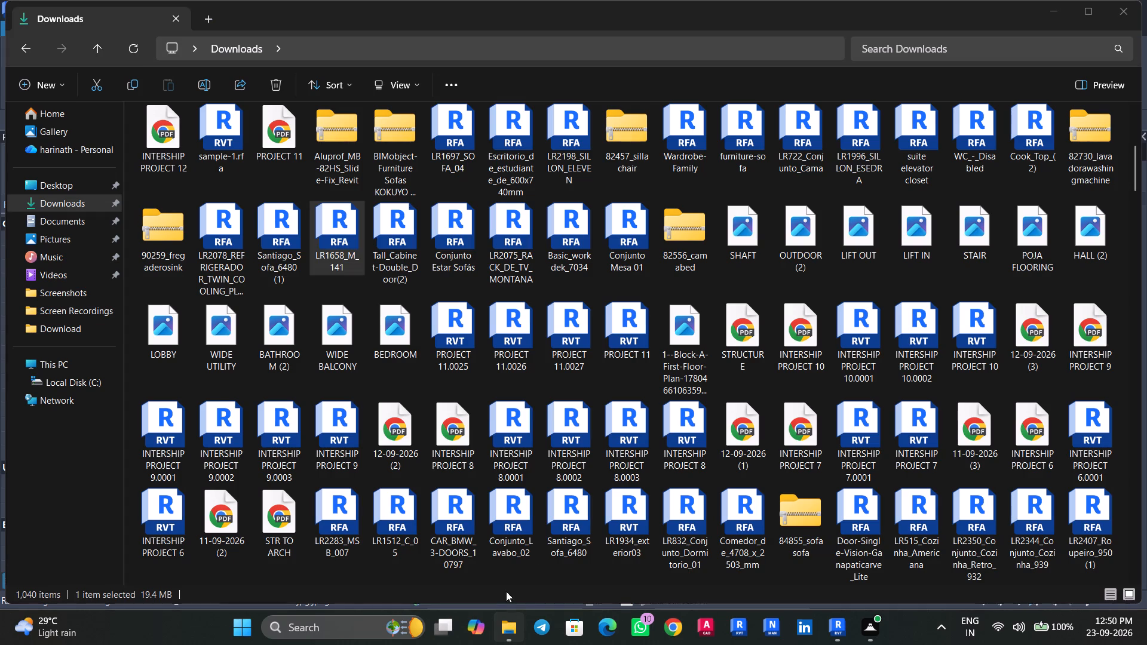
pyautogui.doubleClick(403, 257)
pyautogui.click(460, 291)
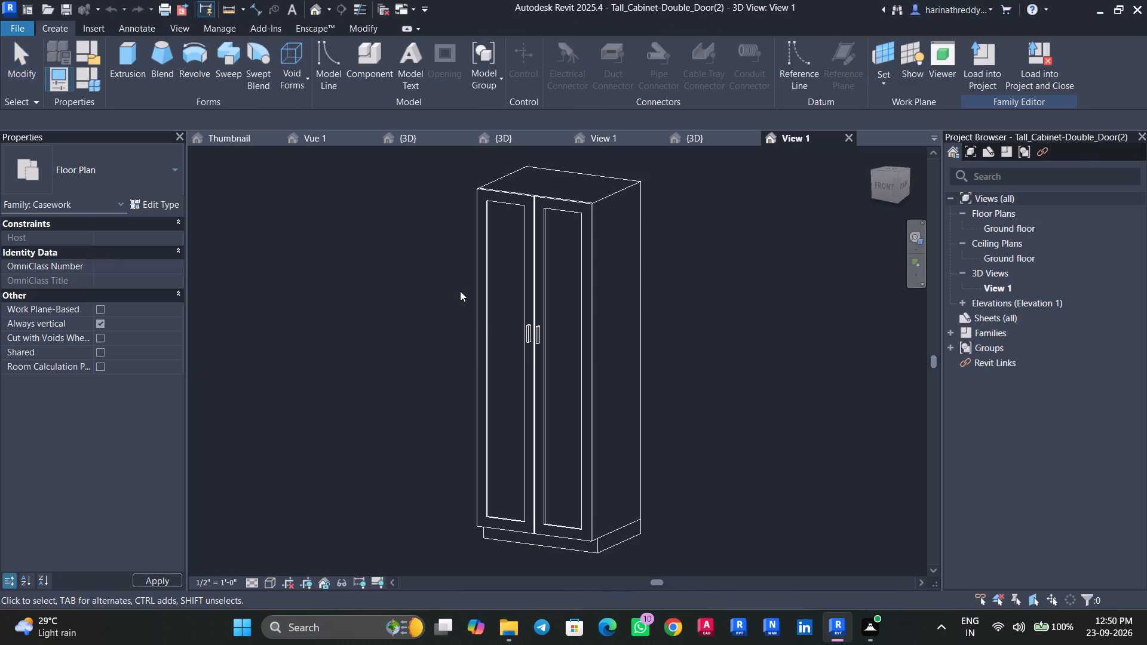
pyautogui.click(1001, 67)
pyautogui.click(552, 414)
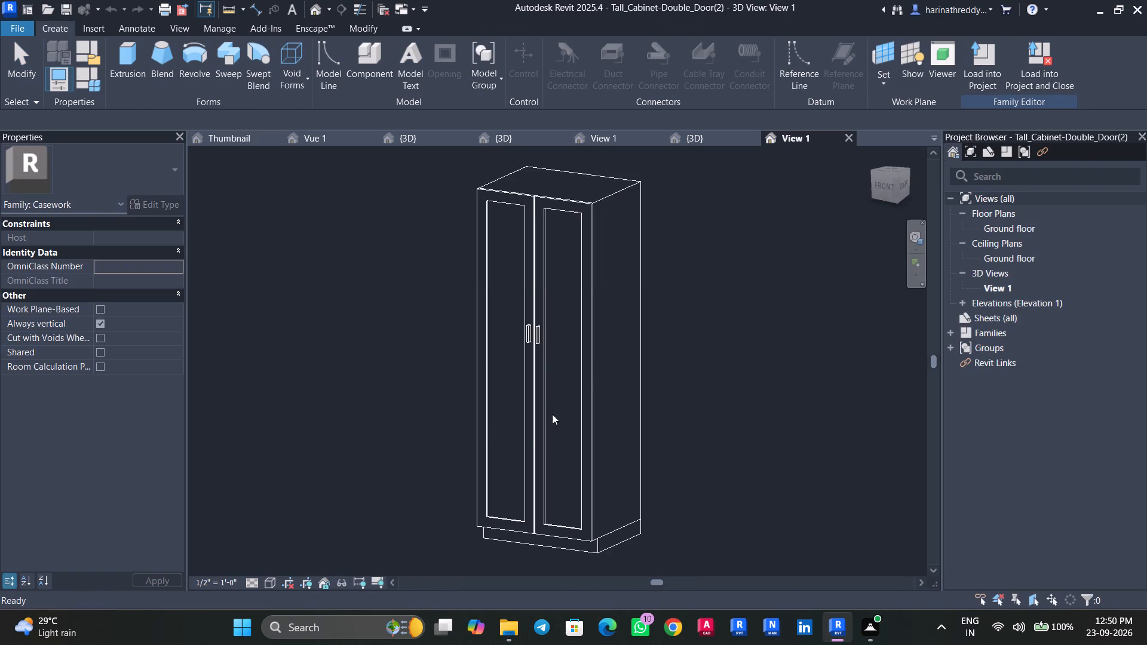
pyautogui.press('Escape')
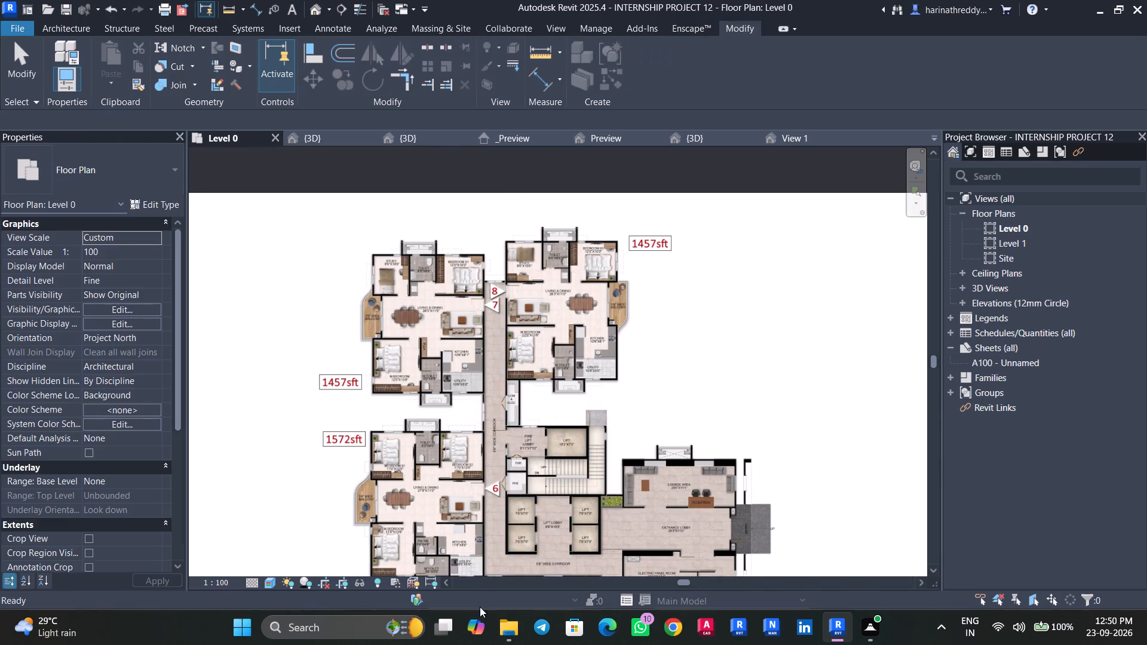
pyautogui.press('Escape')
# Open the Conjunto Estar Sofás family from Downloads, upgrade it, and load it into INTERNSHIP PROJECT 12 without placing it.
pyautogui.click(498, 618)
pyautogui.doubleClick(458, 271)
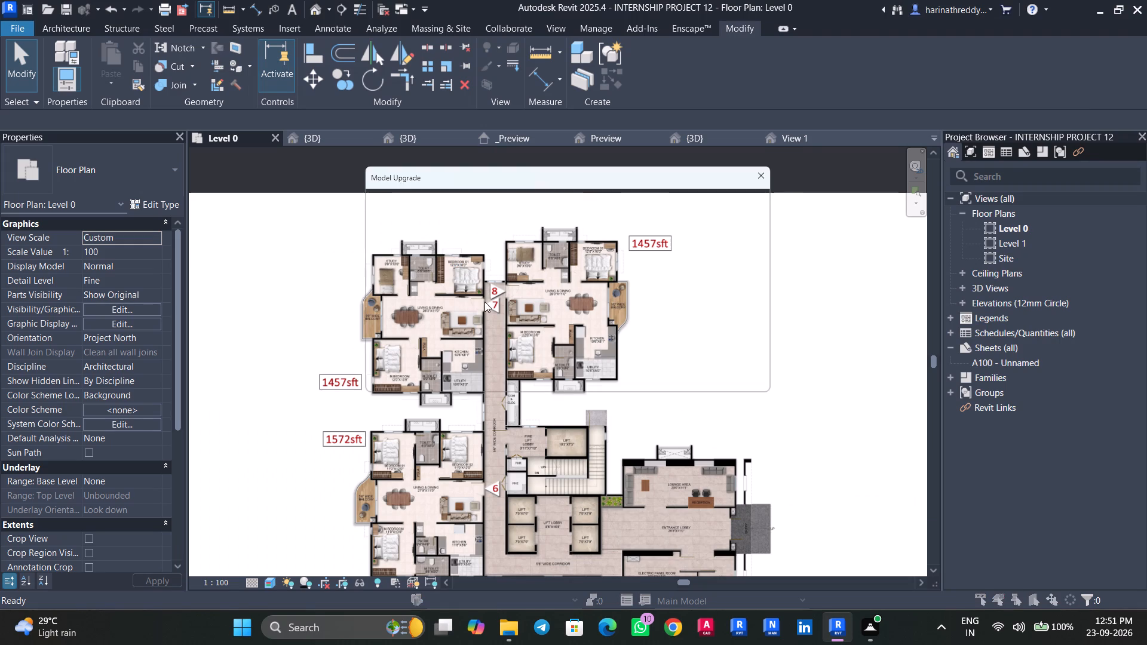
pyautogui.click(484, 302)
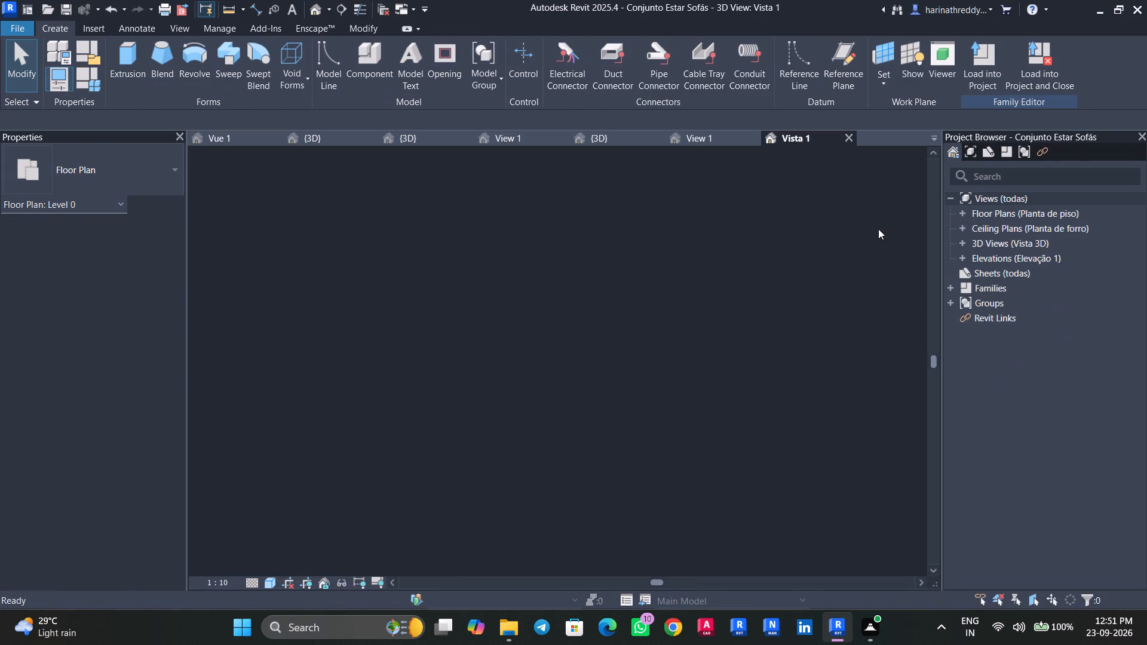
pyautogui.click(987, 73)
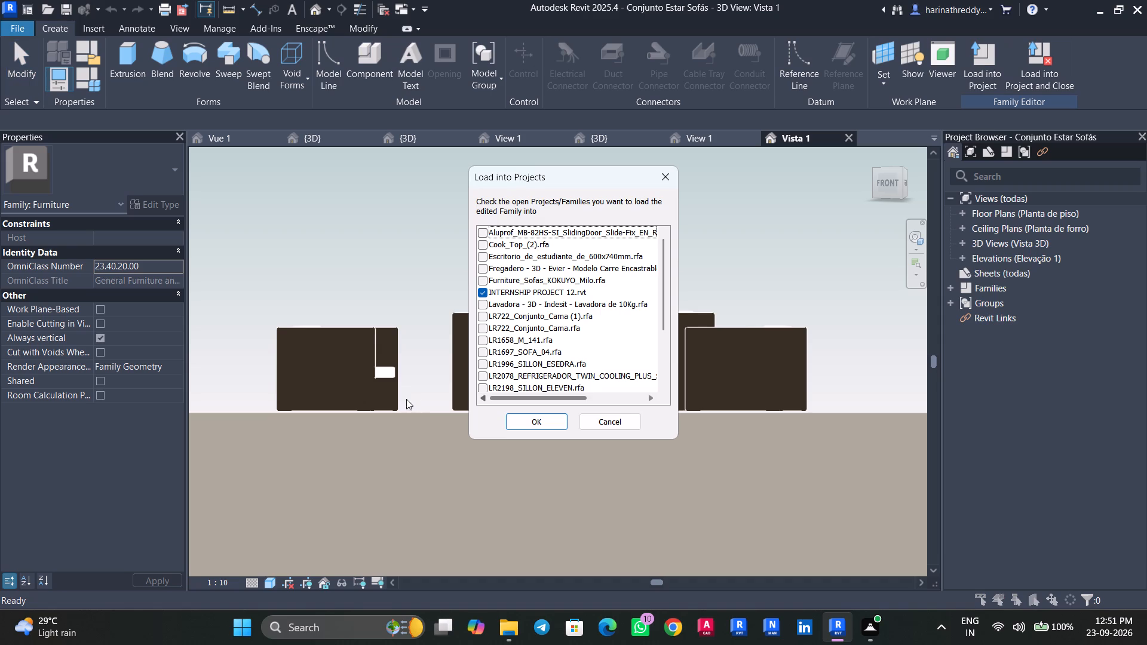
pyautogui.click(507, 425)
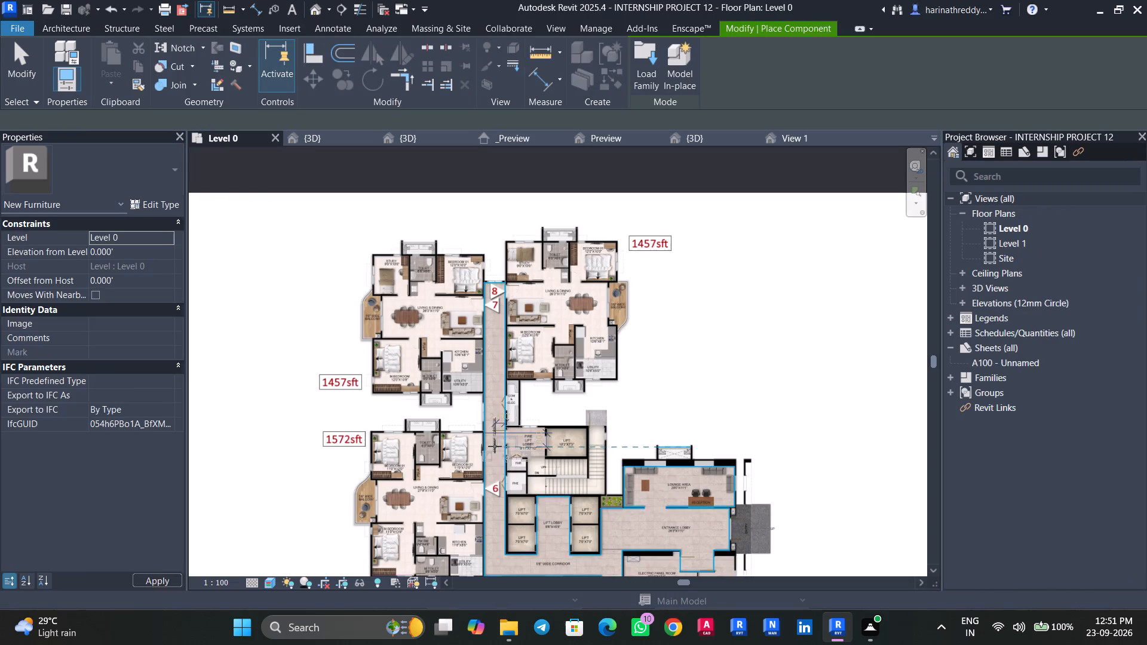
pyautogui.press('Escape')
pyautogui.press('Escape')
# Open the LR2075_RACK_DE_TV_MONTANA family from Downloads and load it into INTERNSHIP PROJECT 12 without placing it.
pyautogui.click(516, 629)
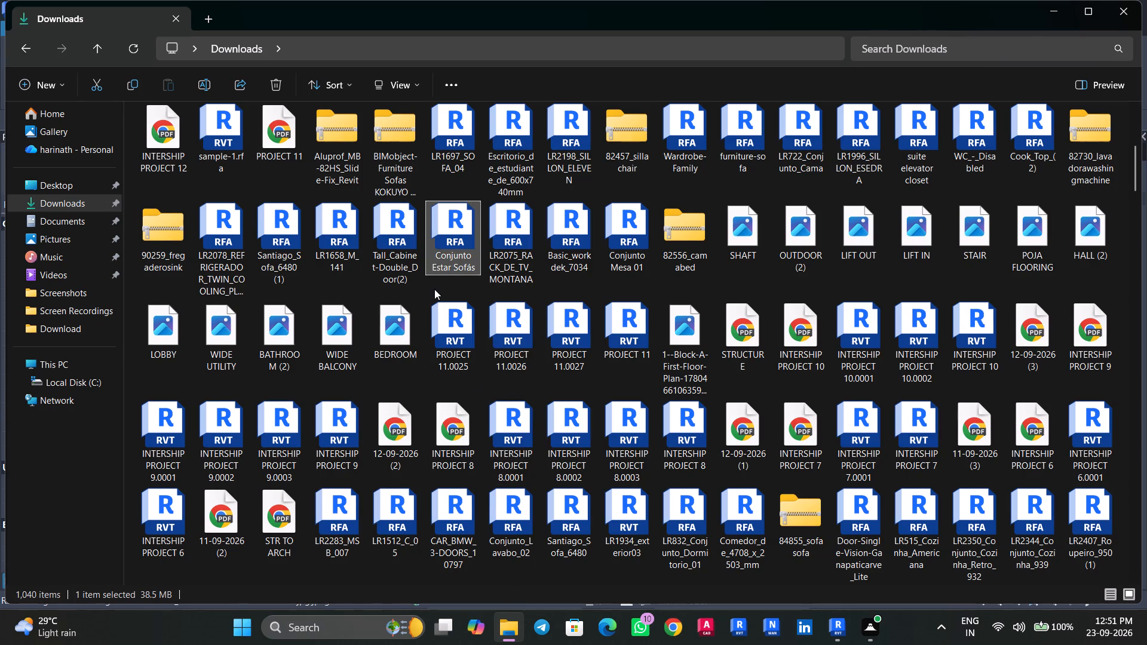
pyautogui.click(434, 288)
pyautogui.doubleClick(512, 246)
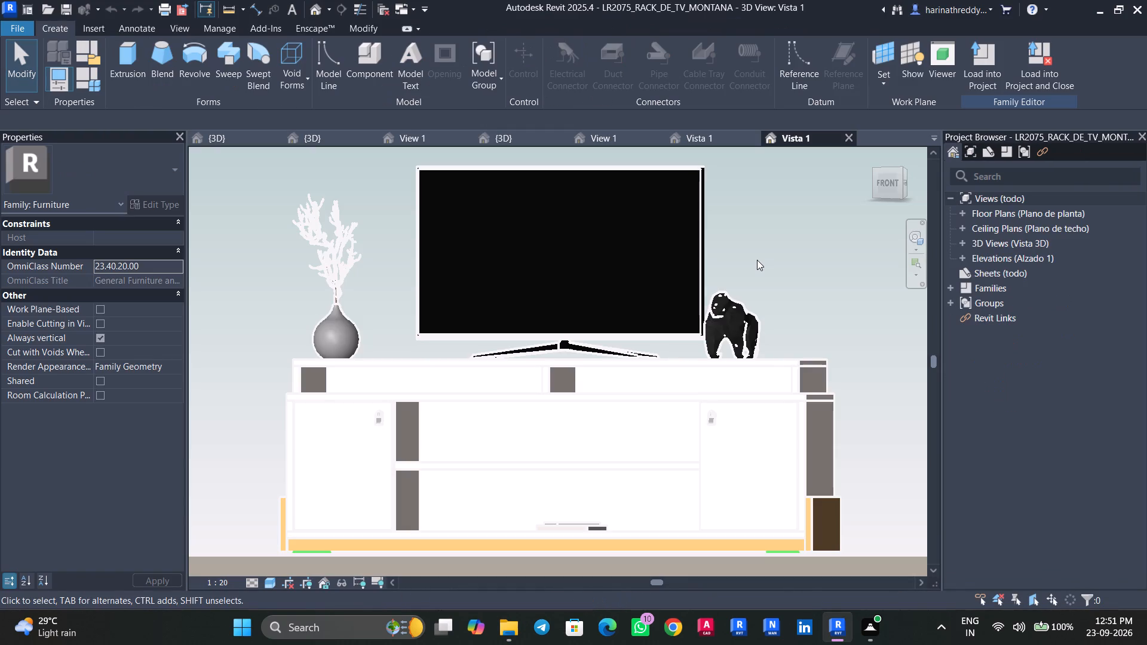
pyautogui.click(974, 70)
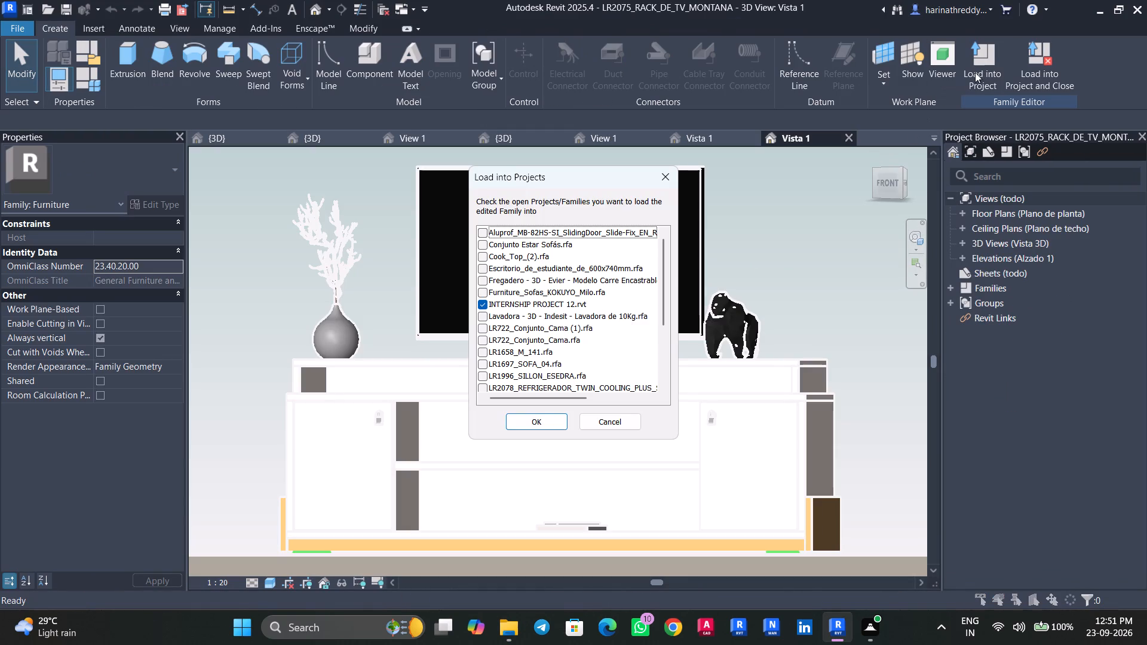
pyautogui.click(524, 426)
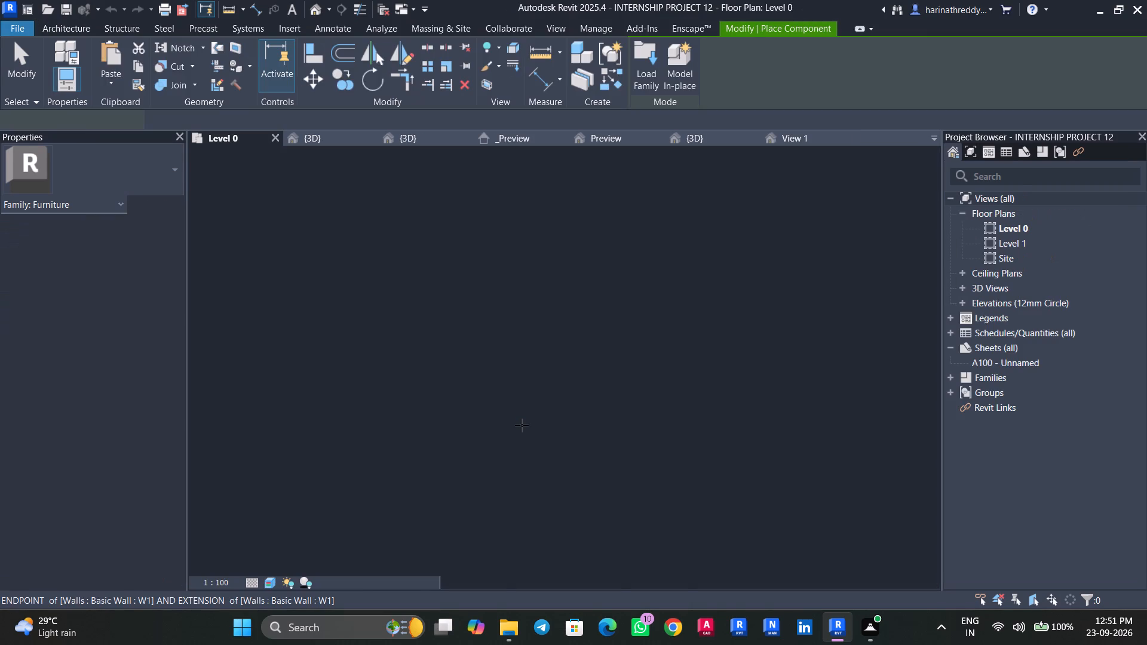
pyautogui.press('Escape')
pyautogui.press('Escape')
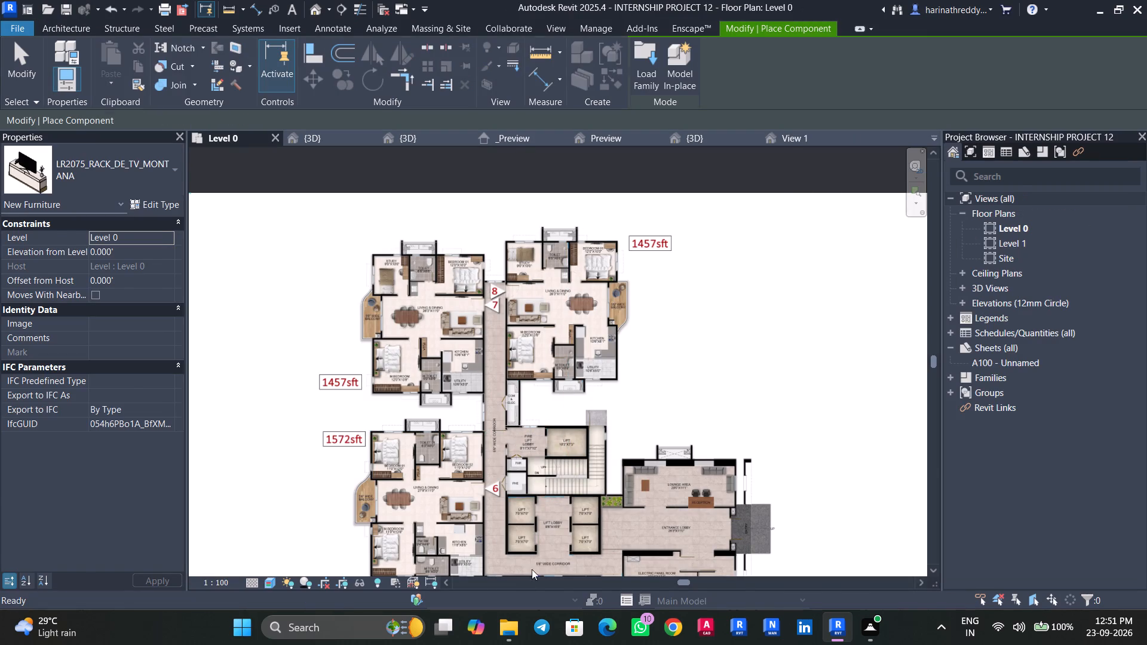
# Open the Basic_workdek_7034 family from Downloads, upgrade it, and load it into INTERNSHIP PROJECT 12 without placing it.
pyautogui.click(513, 621)
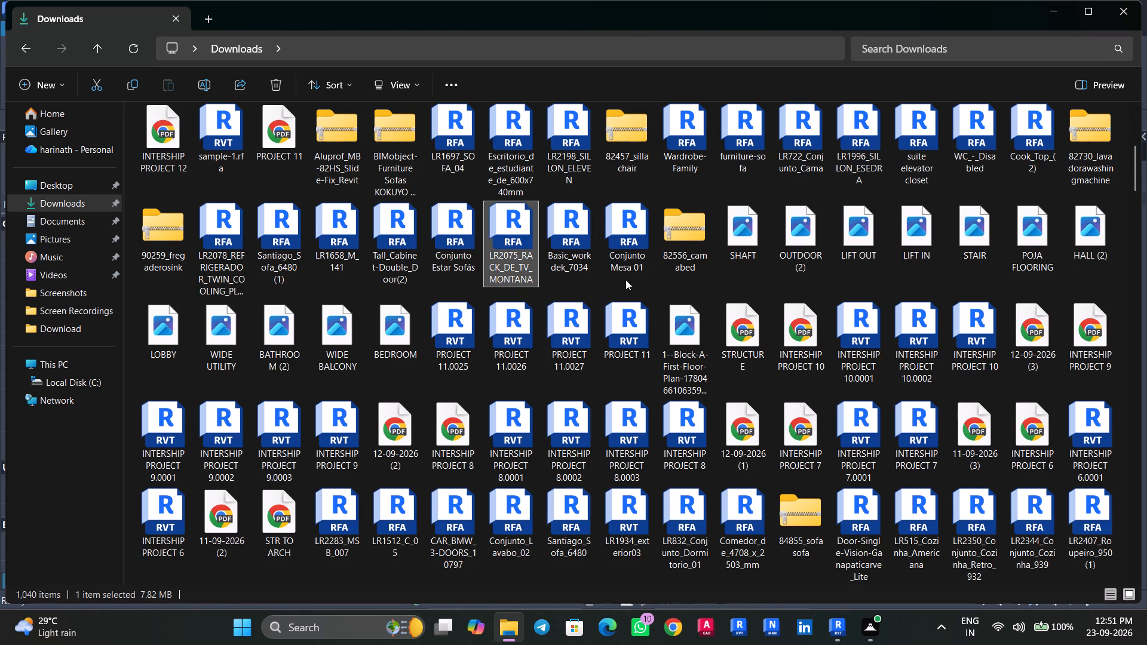
pyautogui.doubleClick(585, 251)
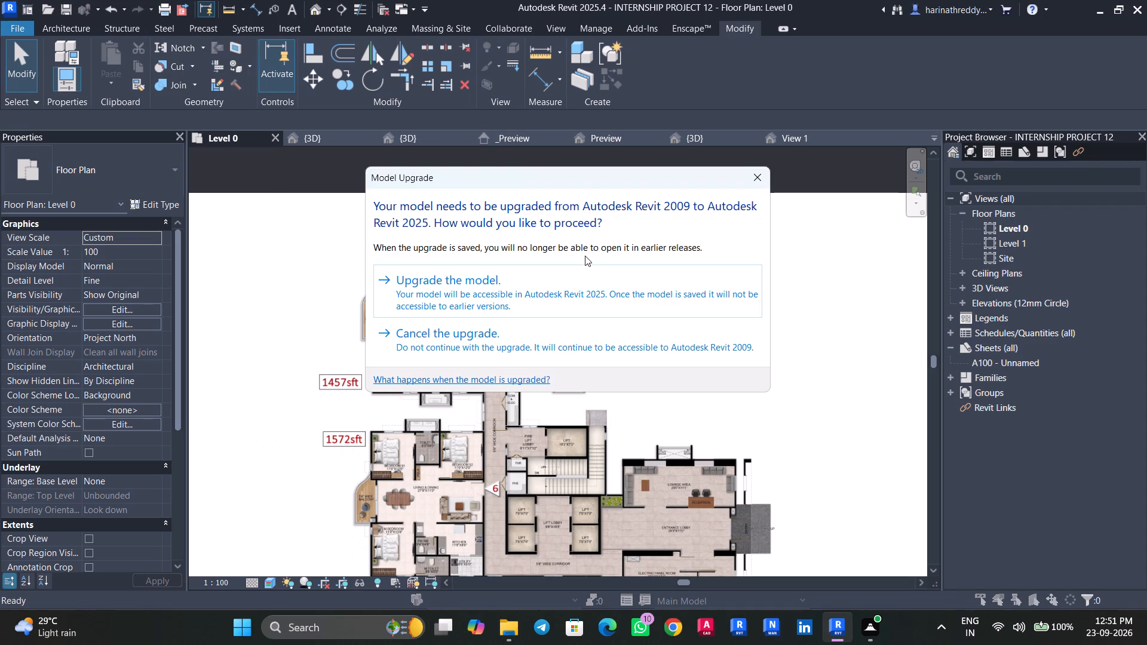
pyautogui.click(520, 286)
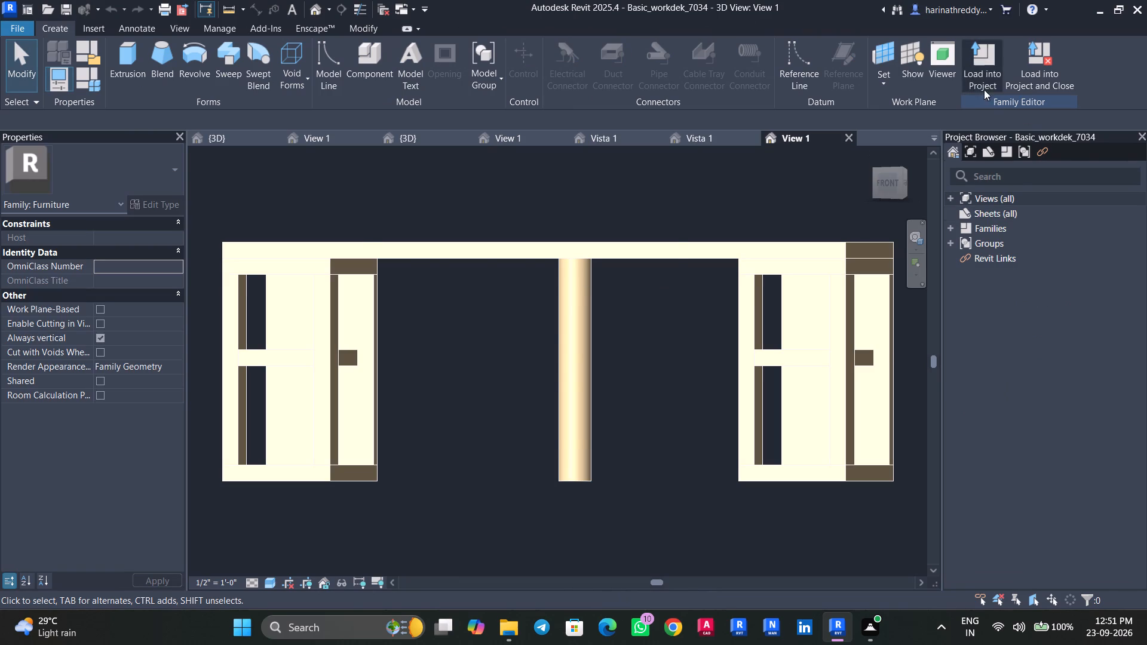
pyautogui.click(982, 84)
pyautogui.click(562, 420)
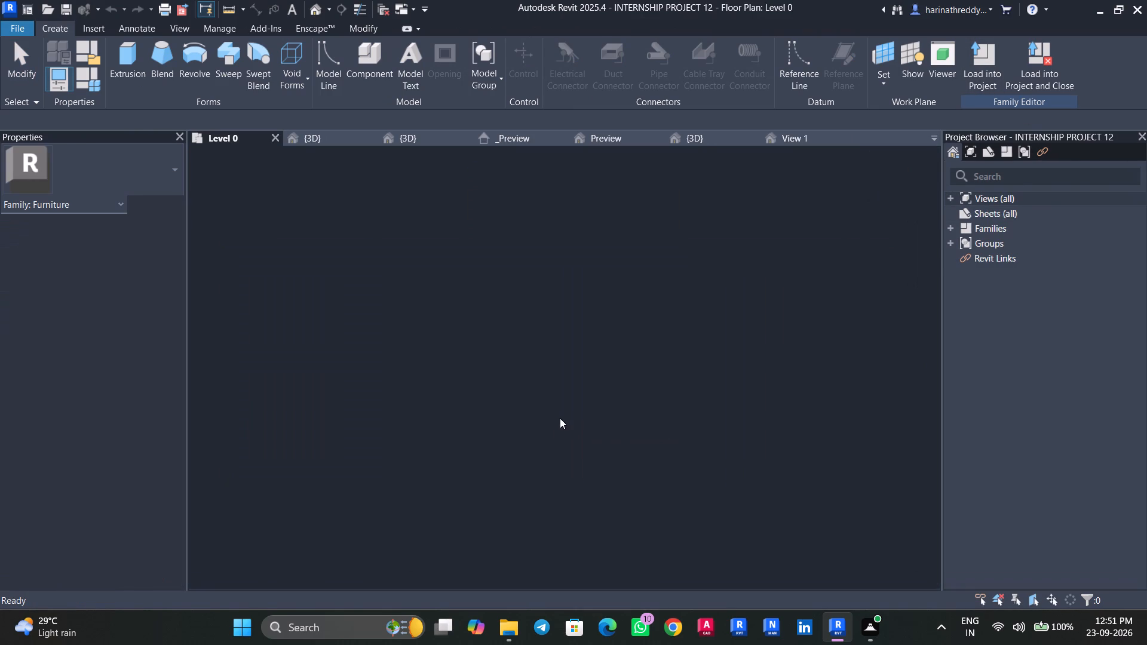
pyautogui.press('Escape')
pyautogui.press('Escape')
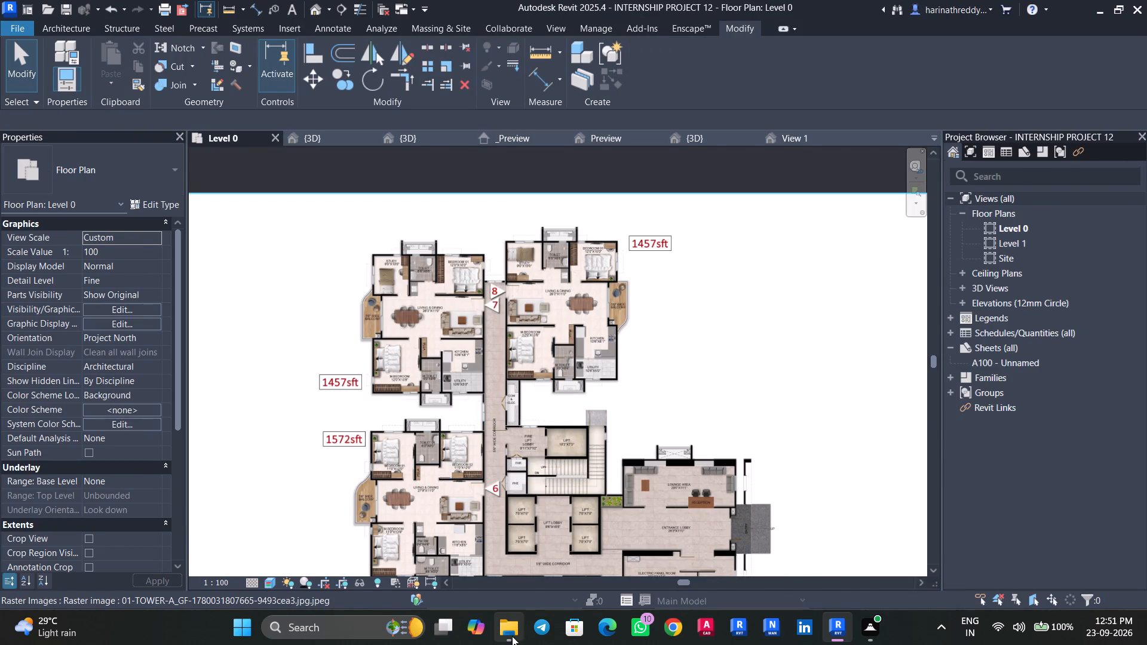
# Open the Conjunto Mesa 01 family from Downloads, upgrade it, and load it into INTERNSHIP PROJECT 12 without placing it.
pyautogui.click(512, 636)
pyautogui.doubleClick(636, 266)
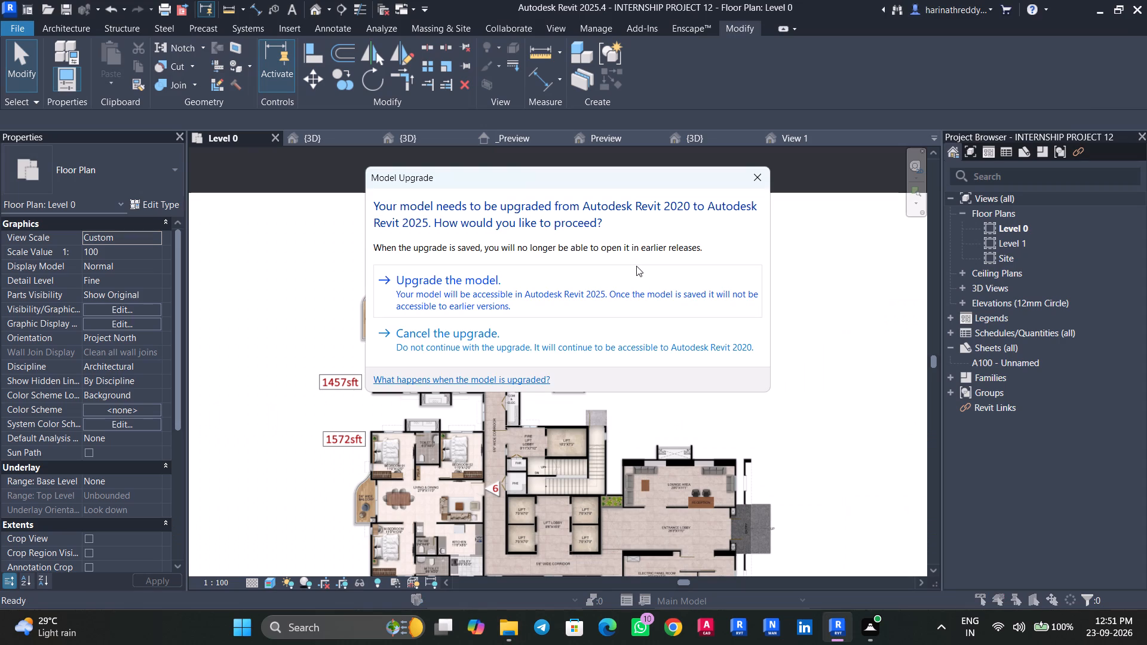
pyautogui.click(633, 281)
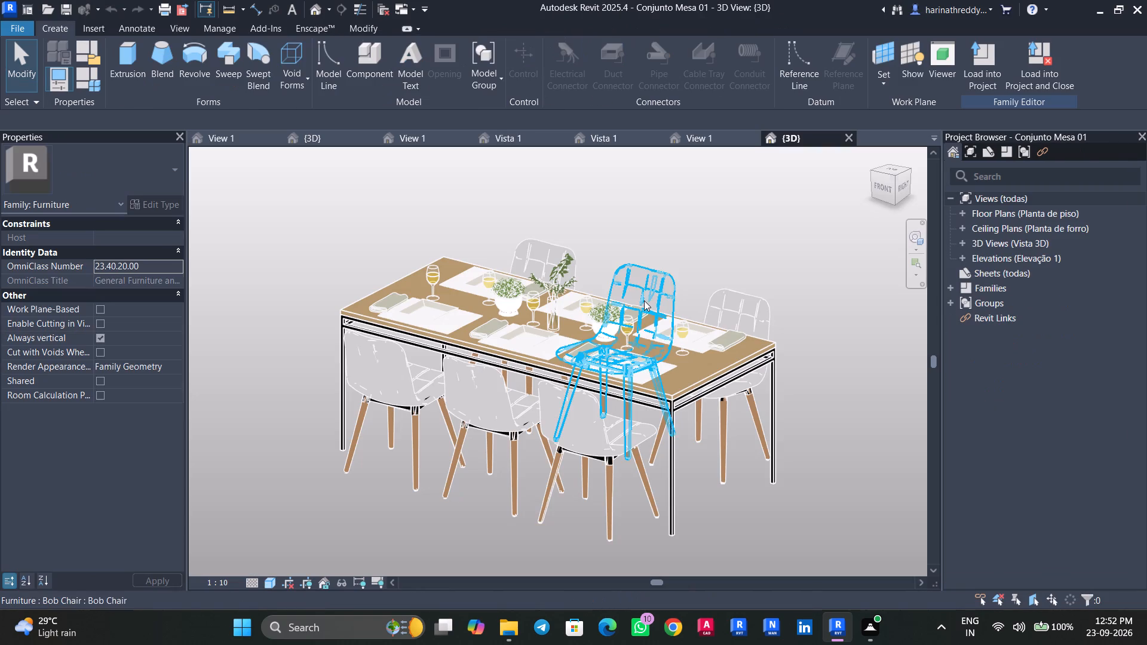
pyautogui.click(973, 70)
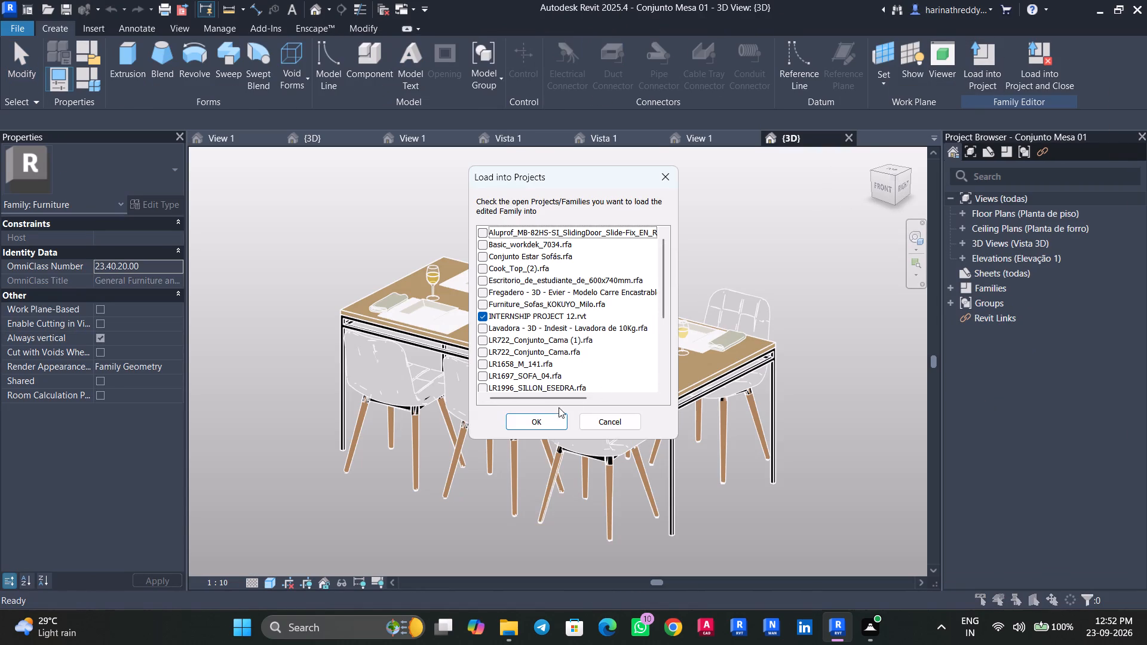
pyautogui.click(556, 416)
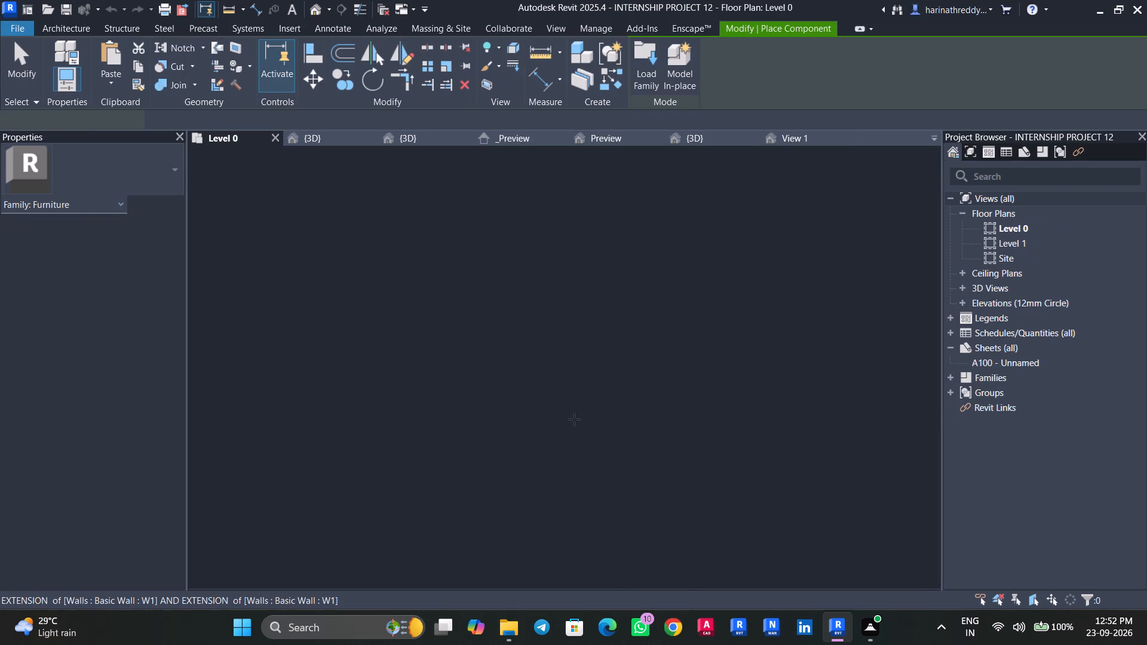
pyautogui.press('Escape')
pyautogui.press('Escape')
# Open the Cama - 3D - Genérico - Modelo Utah family from the 82556_camabed archive, upgrade it, and load it into INTERNSHIP PROJECT 12 without placing it.
pyautogui.click(509, 629)
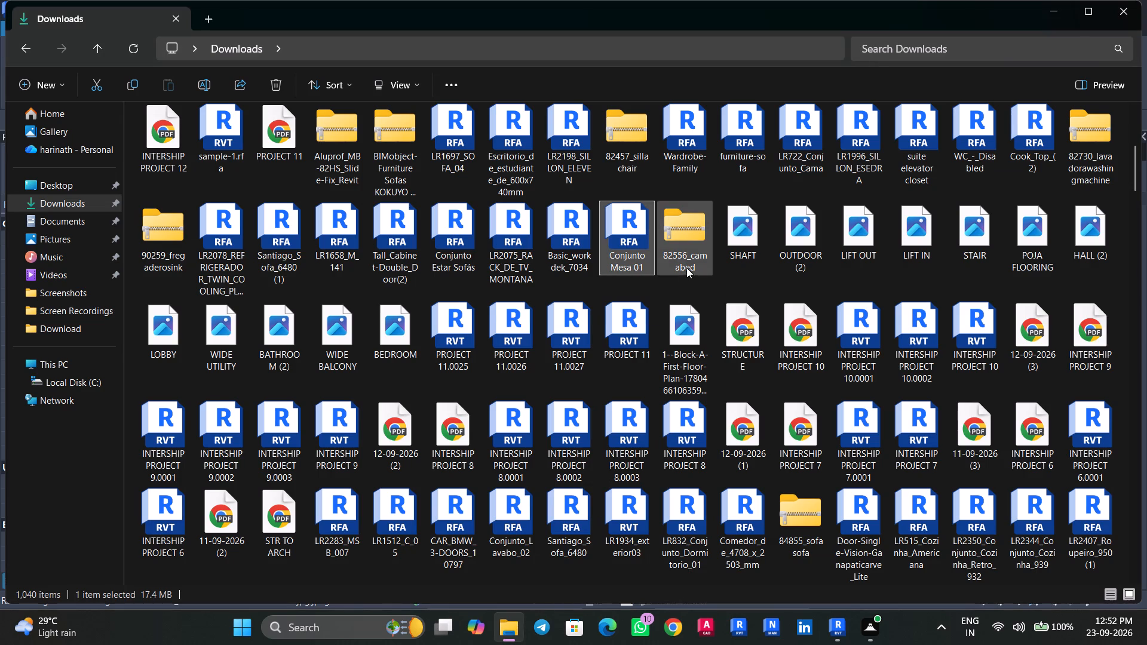
pyautogui.doubleClick(686, 268)
pyautogui.doubleClick(351, 139)
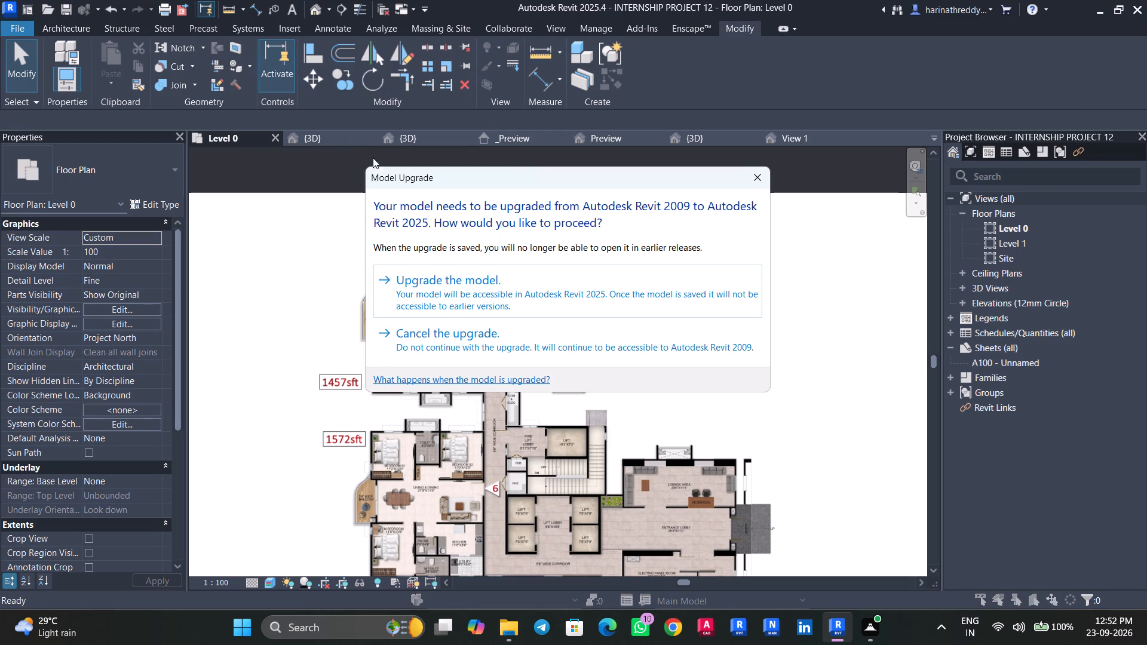
pyautogui.click(493, 249)
pyautogui.click(500, 296)
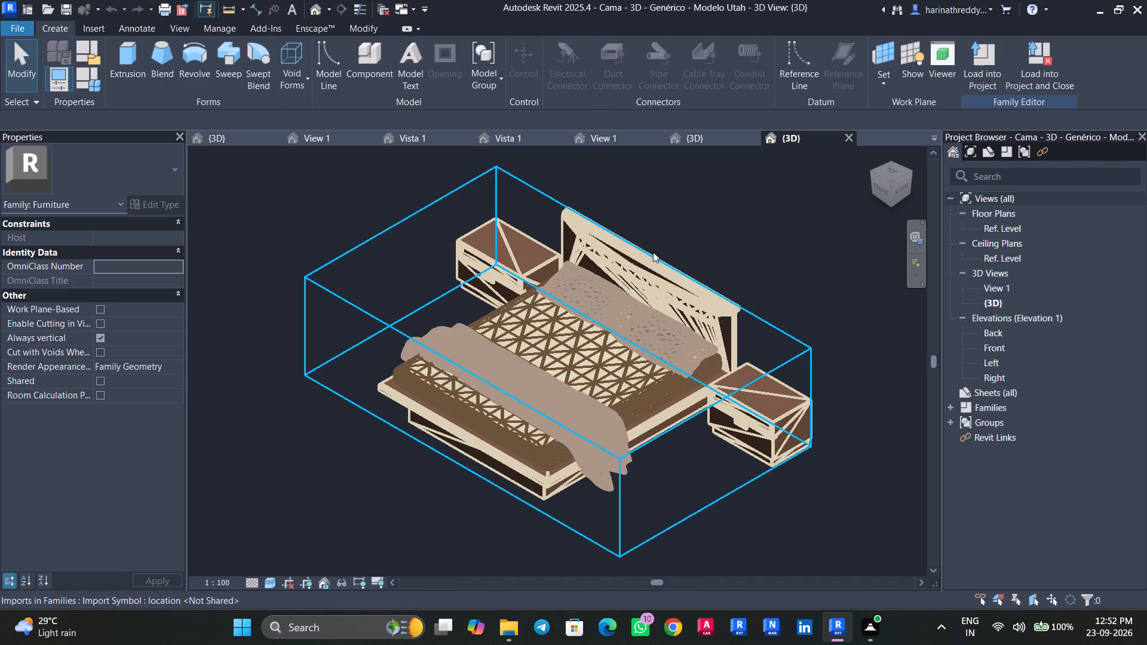
pyautogui.click(987, 64)
pyautogui.click(534, 428)
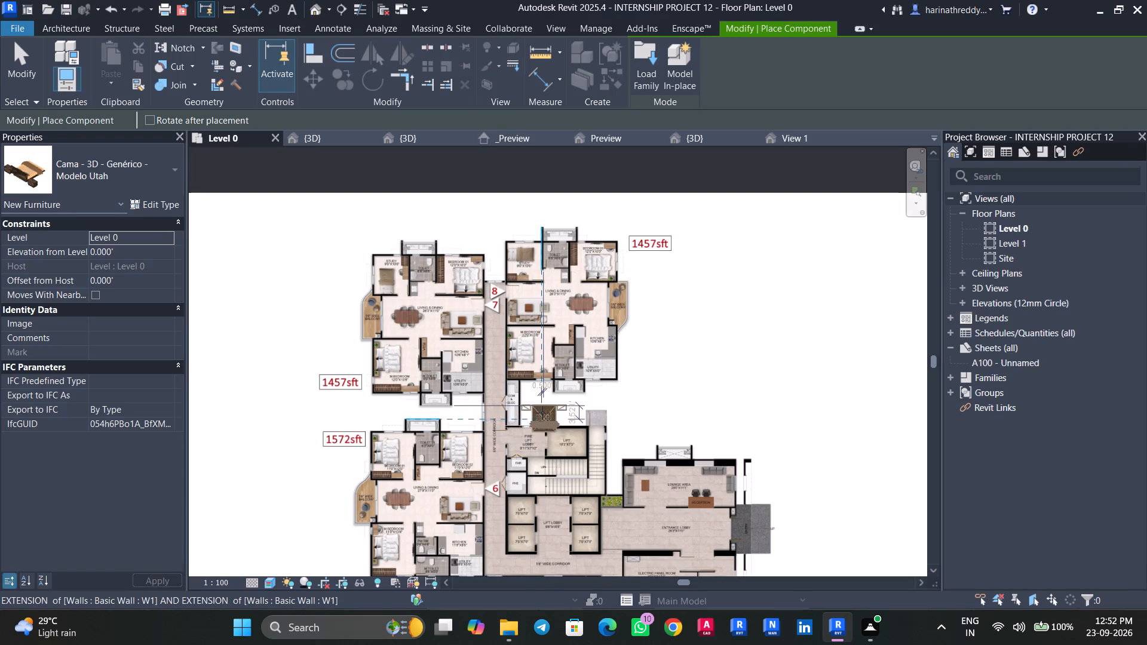
pyautogui.press('Escape')
pyautogui.press('Escape')
# Switch to File Explorer, leave the 82556_camabed archive folder, and close the window.
pyautogui.click(510, 625)
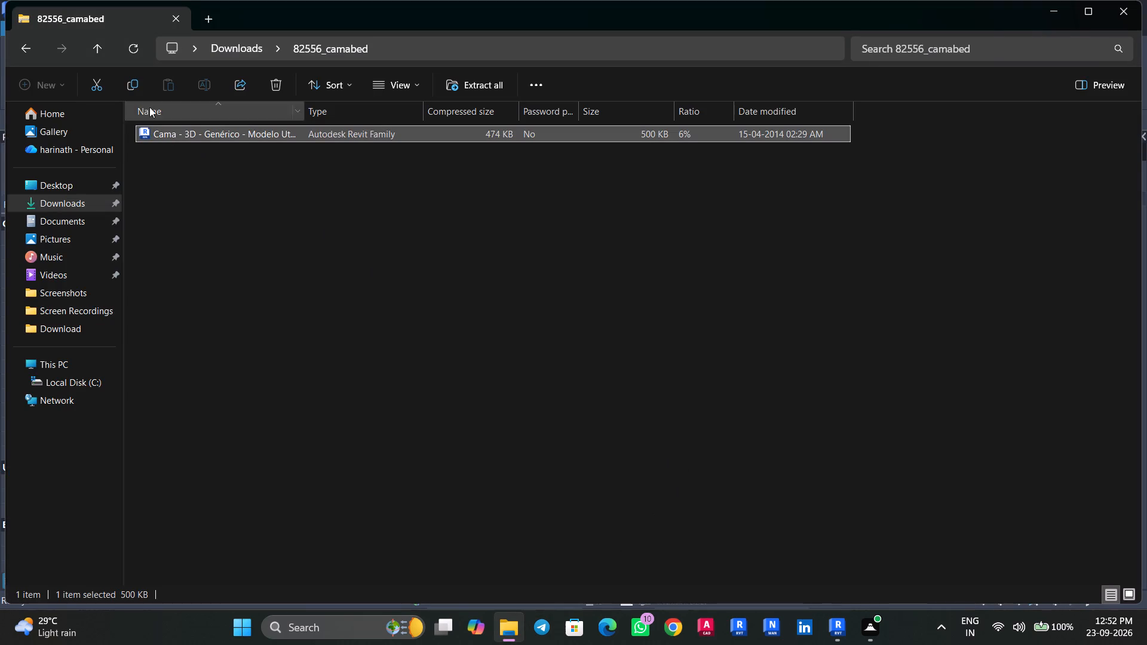
pyautogui.click(97, 47)
pyautogui.click(97, 47)
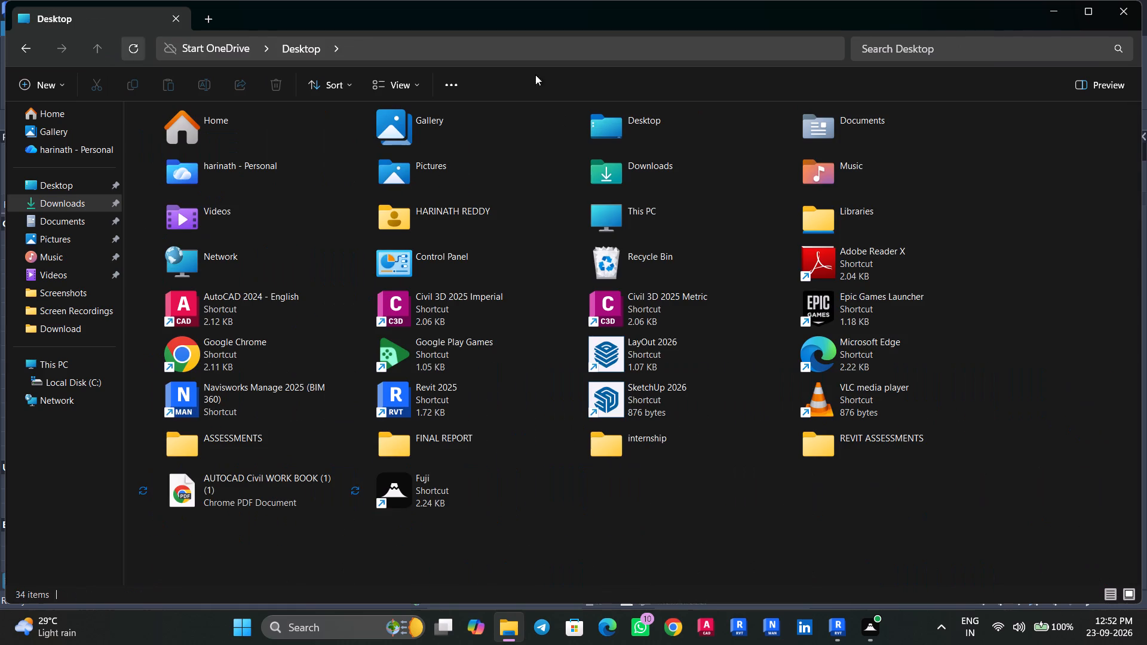
pyautogui.click(1129, 4)
# Place an LR722_Conjunto_Cama bed in Bedroom 01 of the 1572sft apartment, rotated so its headboard sits against the outer wall.
pyautogui.scroll(3, 398, 403)
pyautogui.scroll(-1, 398, 403)
pyautogui.scroll(3, 398, 403)
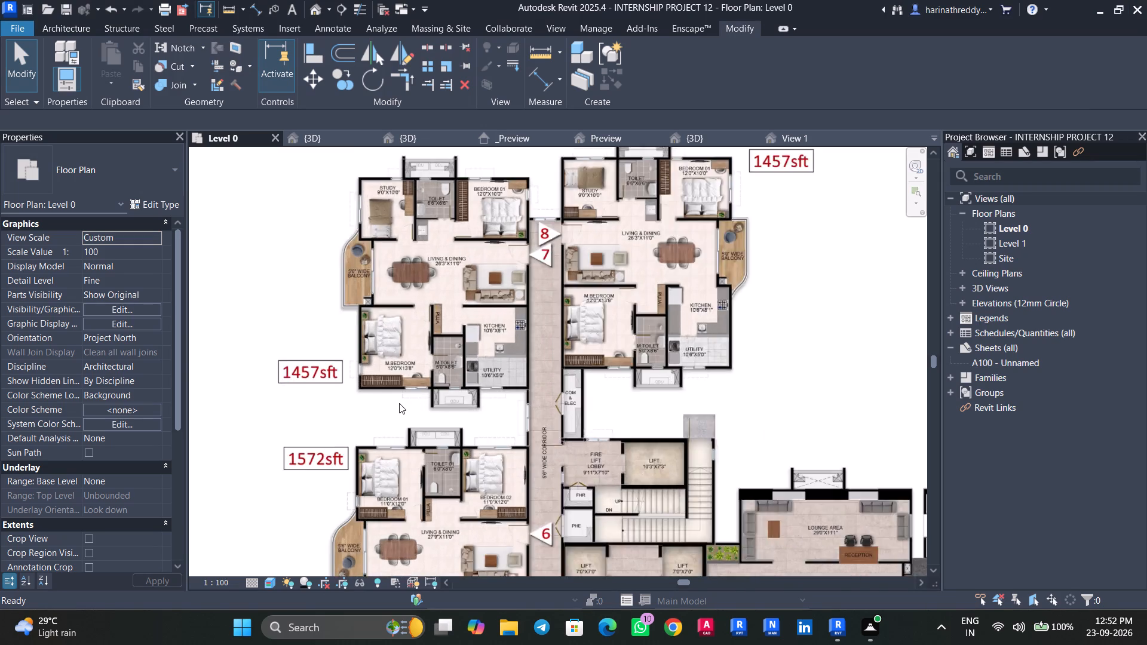
pyautogui.scroll(3, 399, 403)
pyautogui.moveTo(403, 412); pyautogui.dragTo(415, 461, button='middle')
pyautogui.press('c')
pyautogui.press('m')
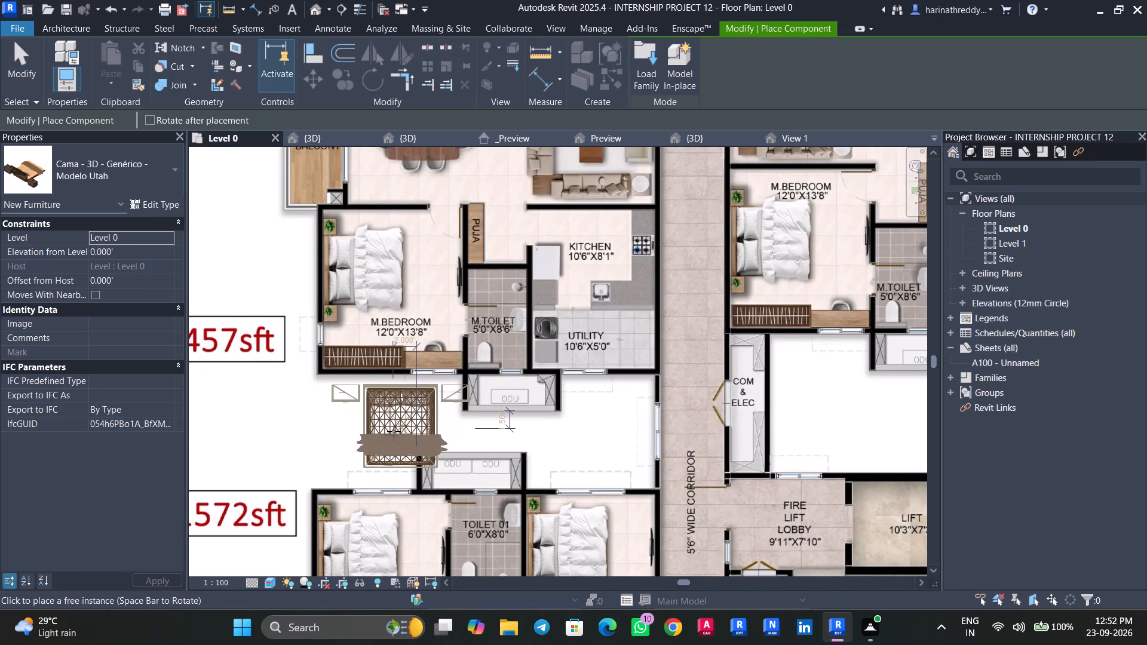
pyautogui.click(95, 180)
pyautogui.scroll(-3, 86, 422)
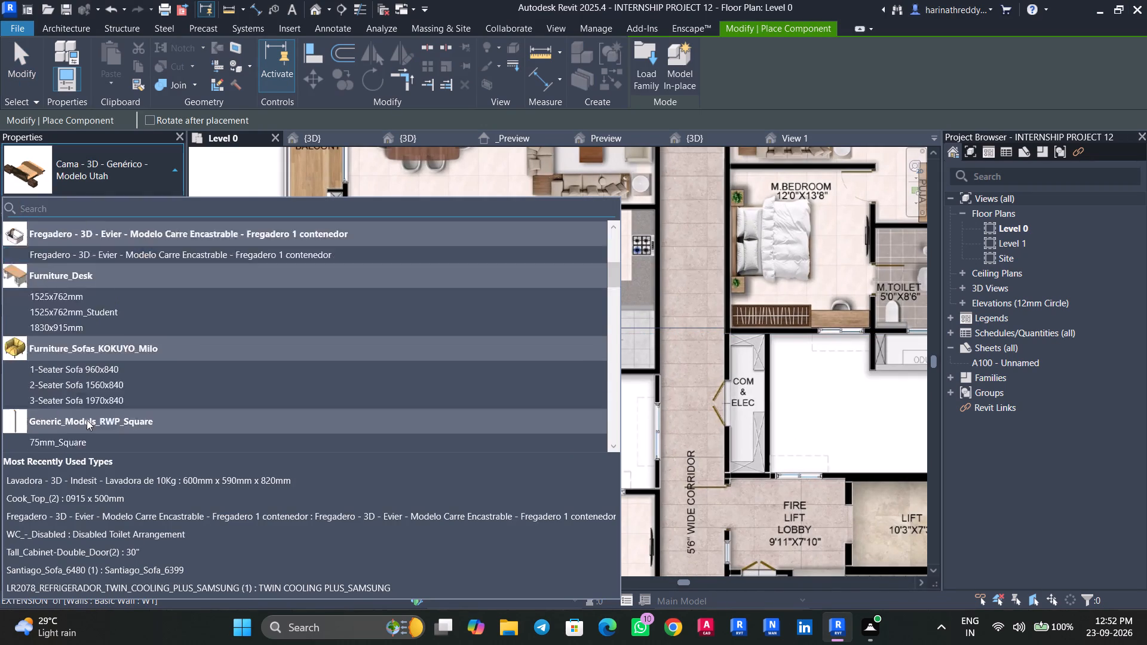
pyautogui.scroll(-11, 87, 420)
pyautogui.scroll(5, 76, 340)
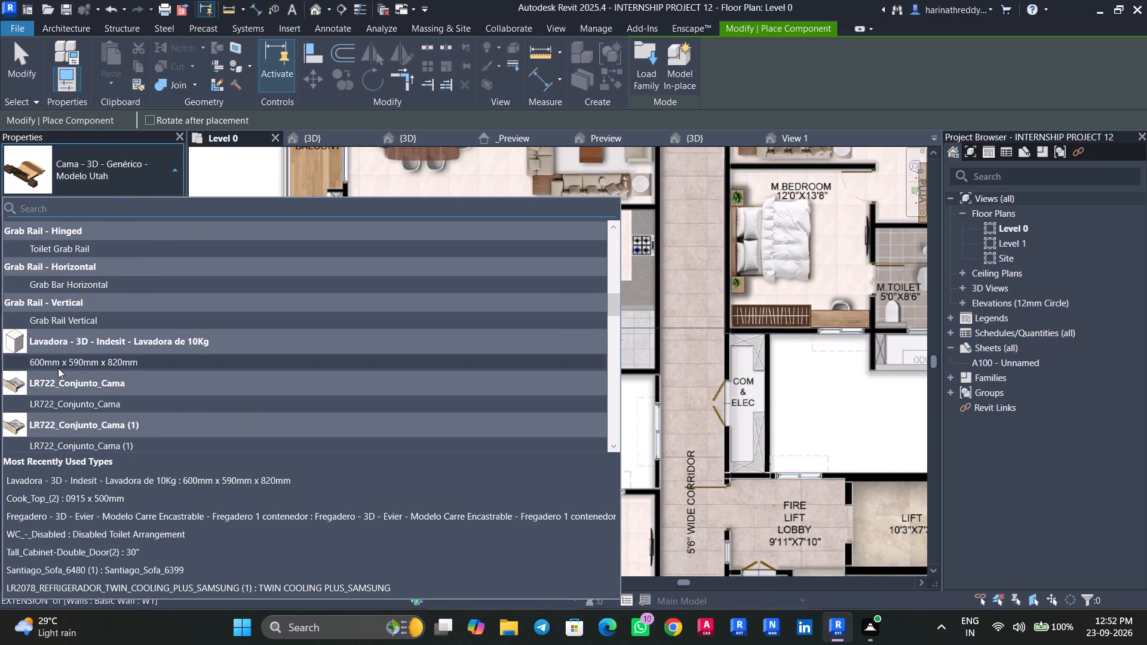
pyautogui.click(72, 404)
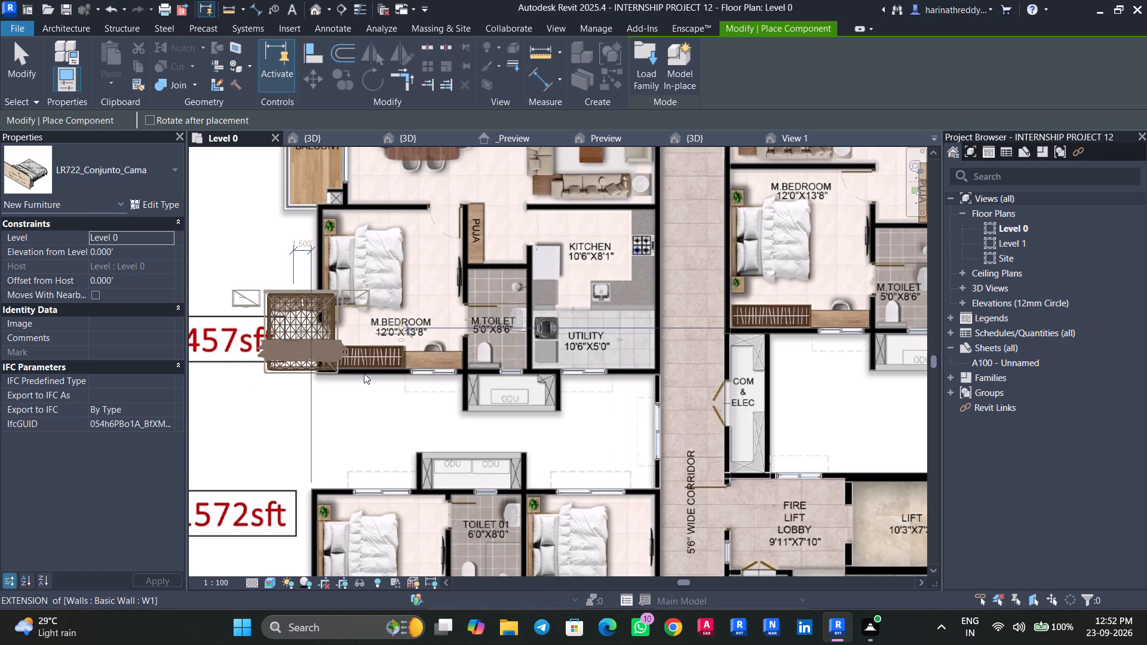
pyautogui.moveTo(378, 405); pyautogui.dragTo(395, 252, button='middle')
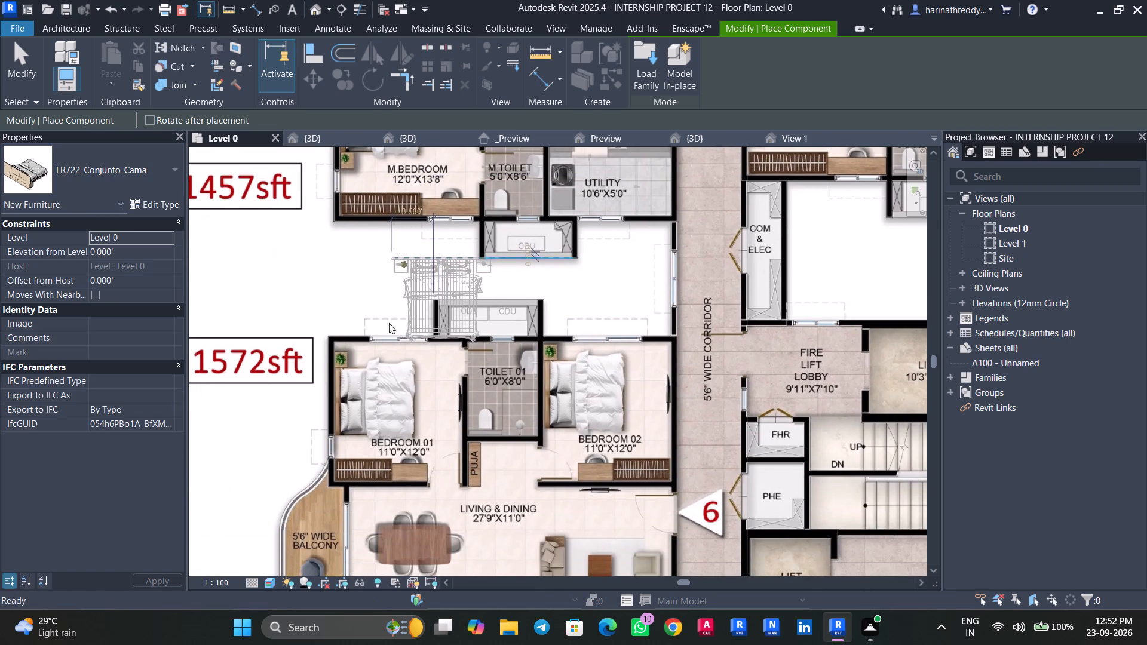
pyautogui.press('space')
pyautogui.scroll(4, 334, 449)
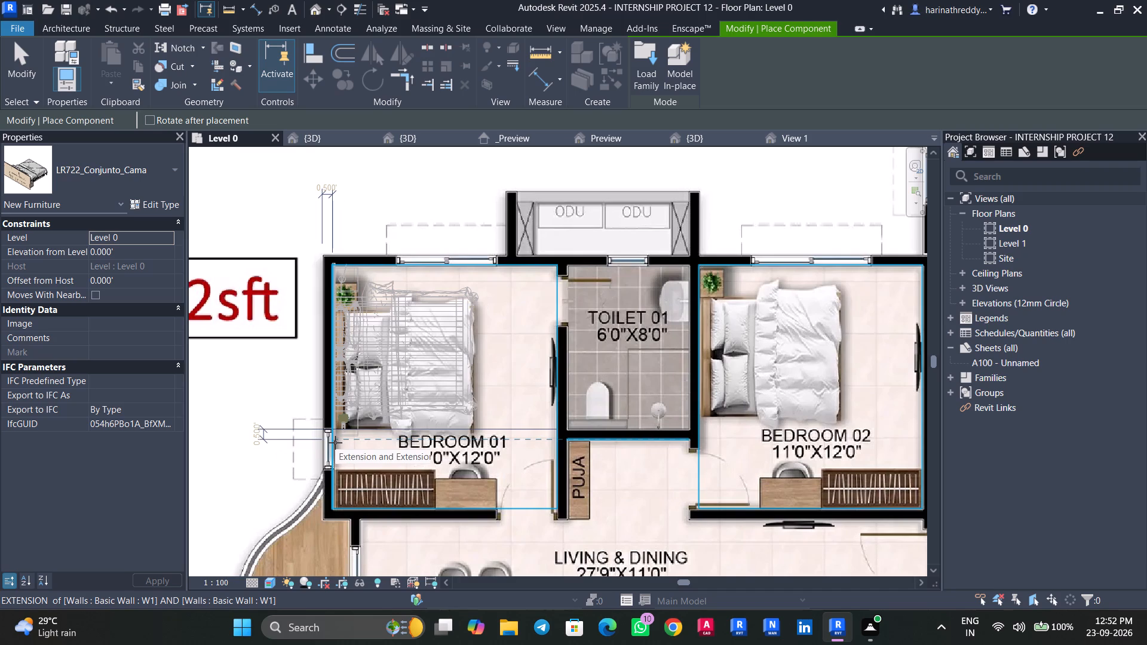
pyautogui.click(336, 448)
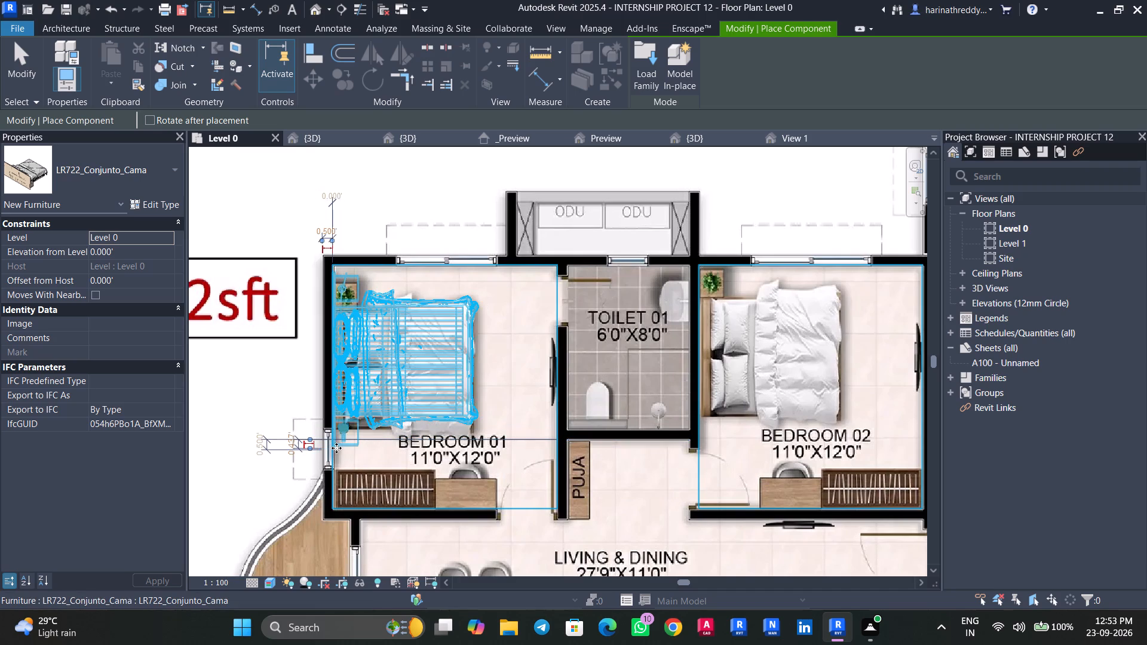
# Place another LR722_Conjunto_Cama bed in Bedroom 02 of the 1572sft apartment, headboard against the Toilet 01 wall.
pyautogui.scroll(-3, 336, 445)
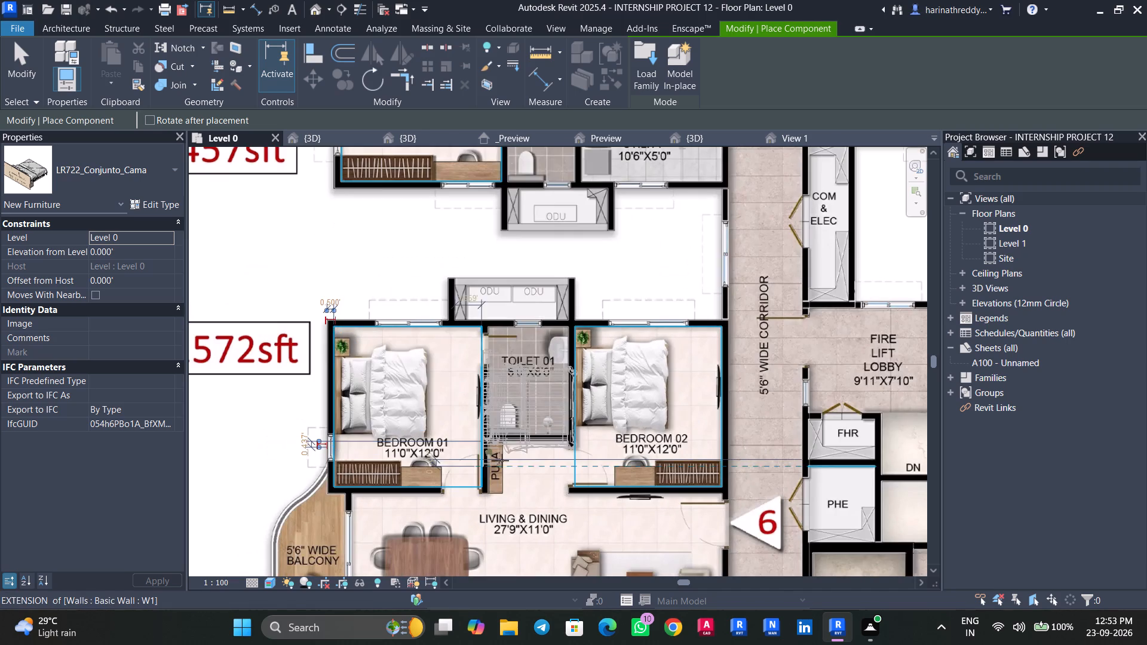
pyautogui.scroll(1, 603, 431)
pyautogui.scroll(-1, 603, 431)
pyautogui.scroll(6, 603, 430)
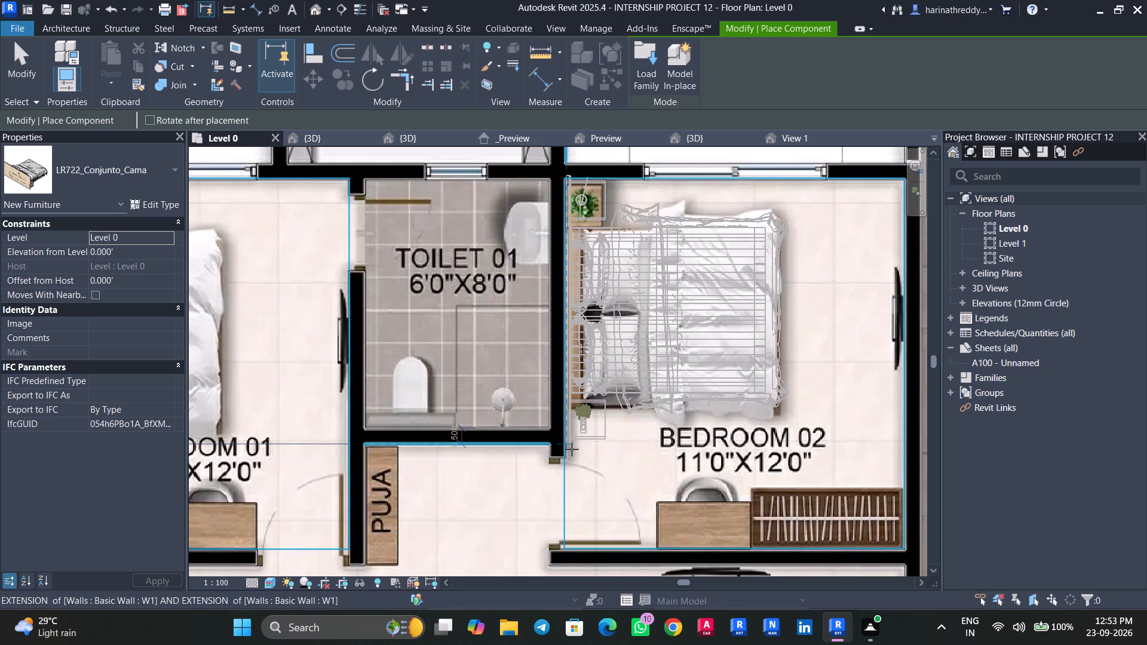
pyautogui.click(570, 452)
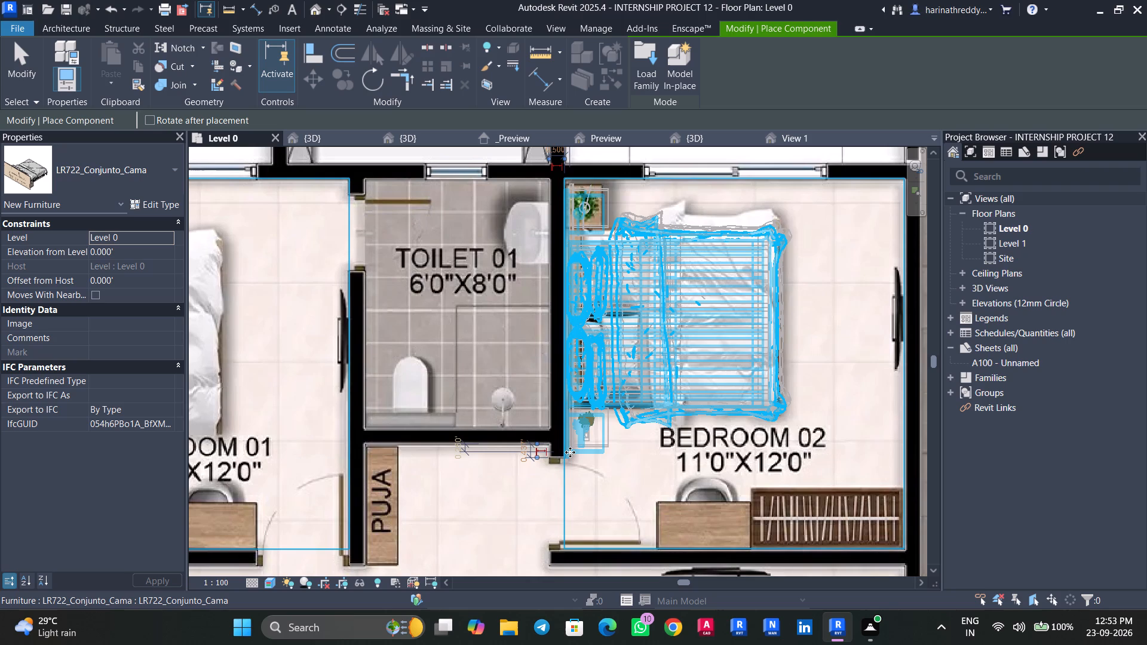
# Place an LR722_Conjunto_Cama bed in the 1572sft apartment's M.Bedroom, headboard against the outer wall and just clear of the wardrobe.
pyautogui.scroll(-8, 570, 452)
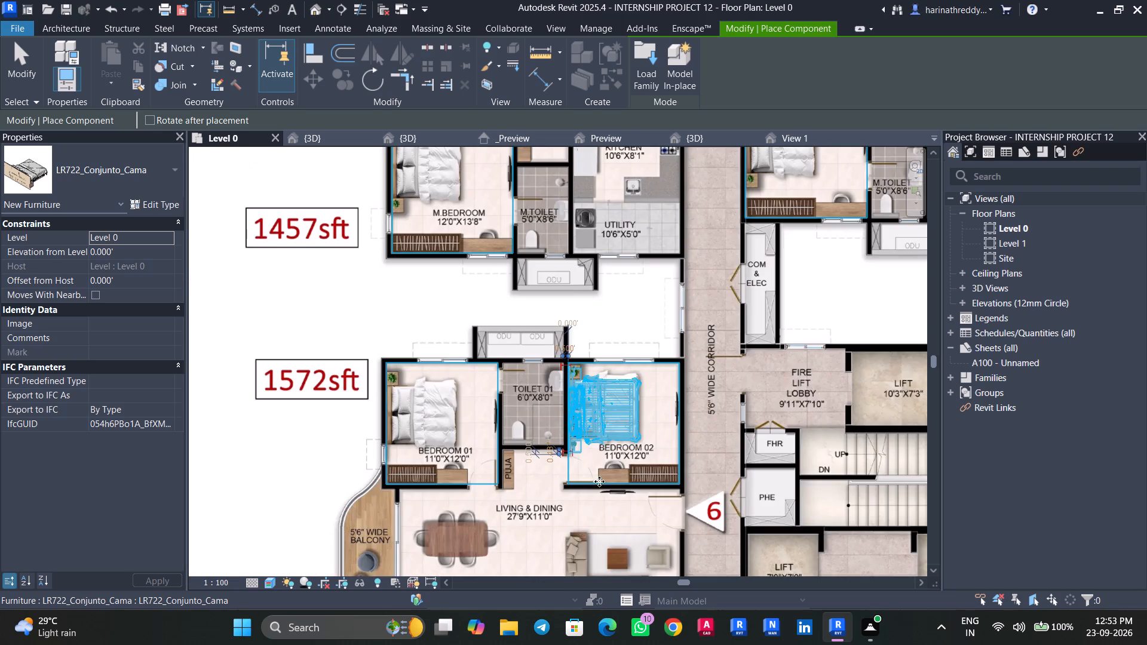
pyautogui.moveTo(631, 518); pyautogui.dragTo(619, 276, button='middle')
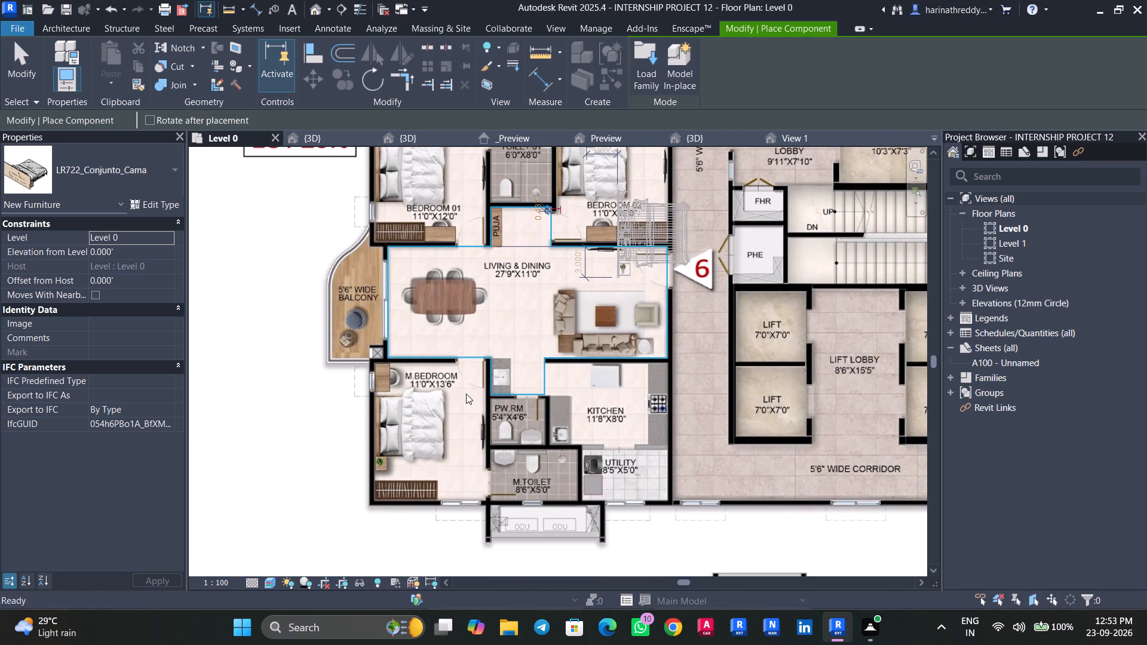
pyautogui.scroll(2, 383, 475)
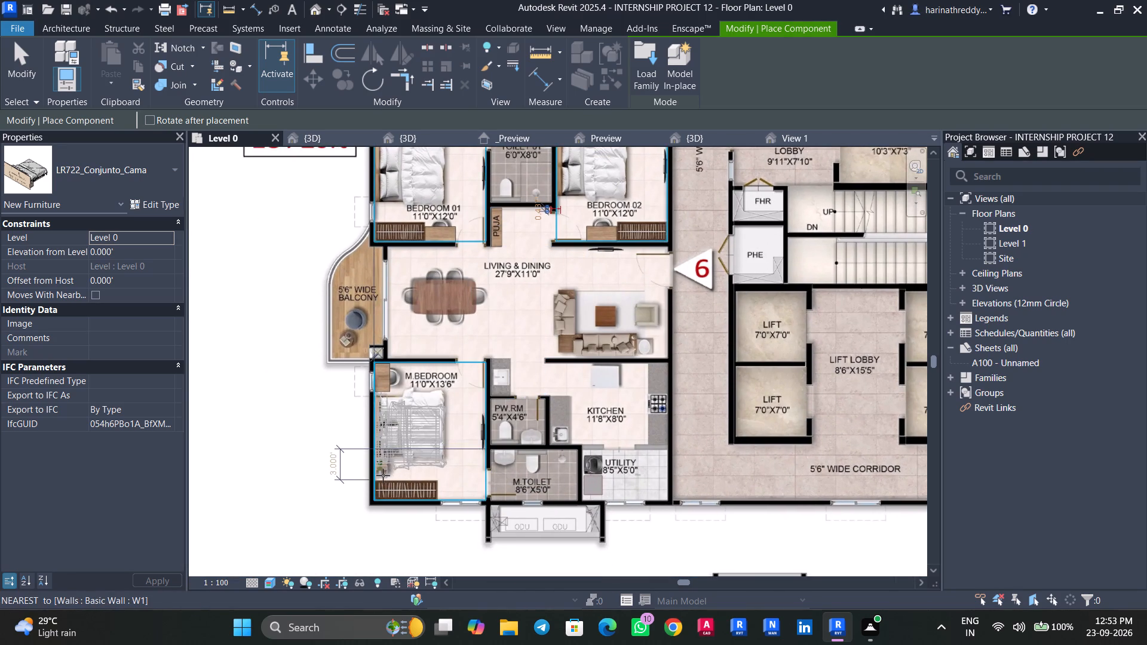
pyautogui.scroll(7, 383, 475)
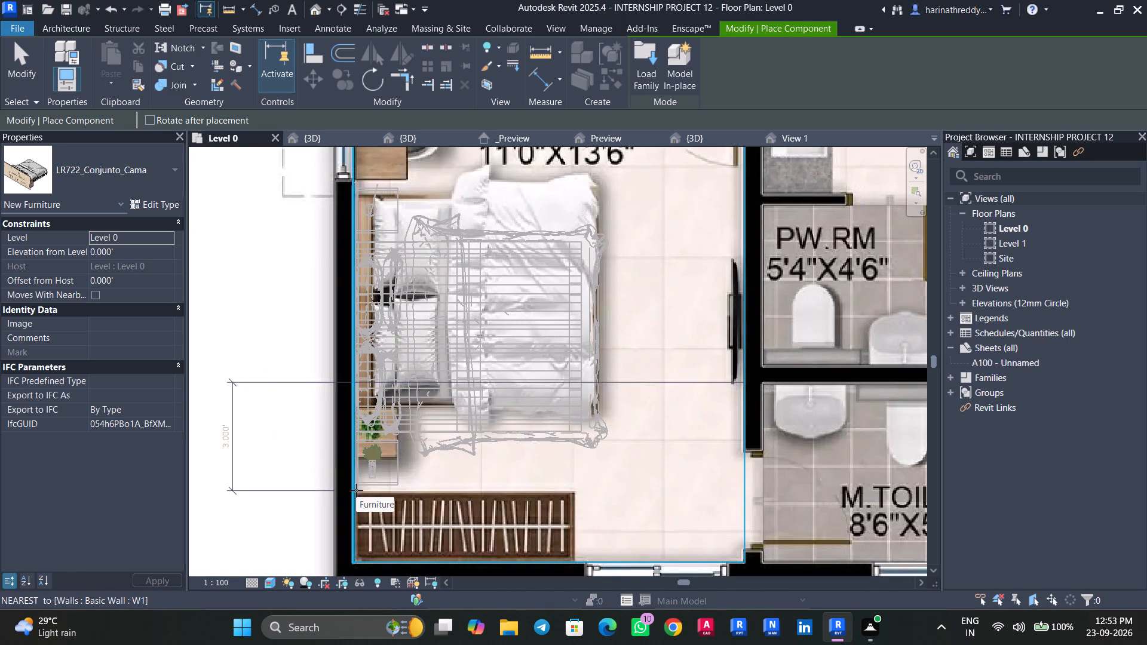
pyautogui.click(356, 490)
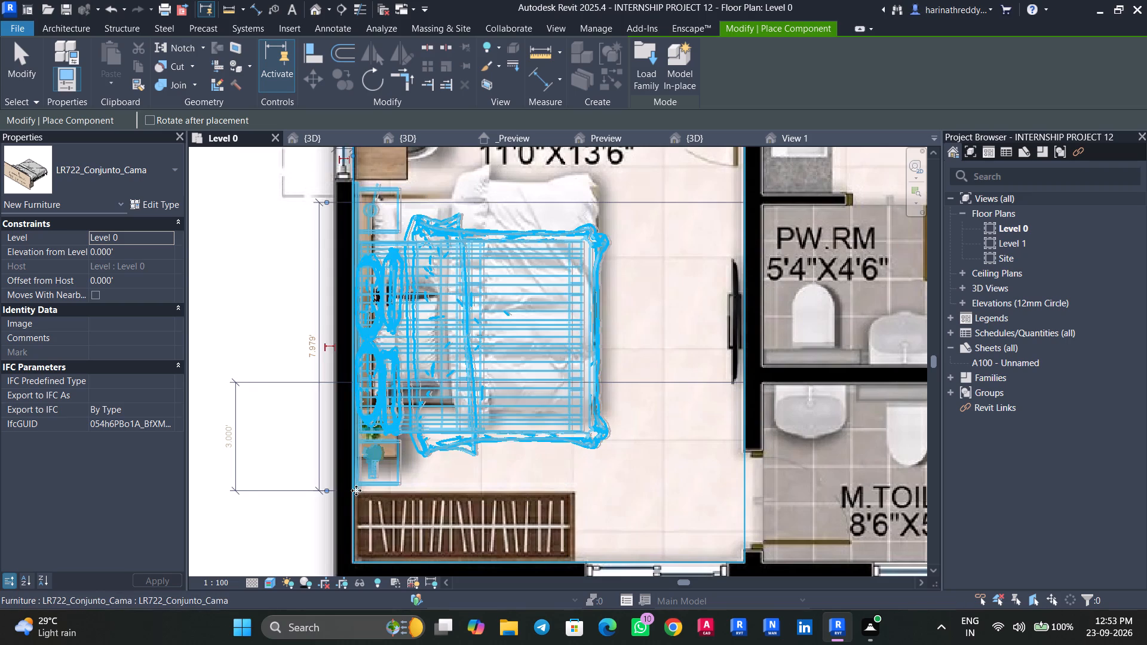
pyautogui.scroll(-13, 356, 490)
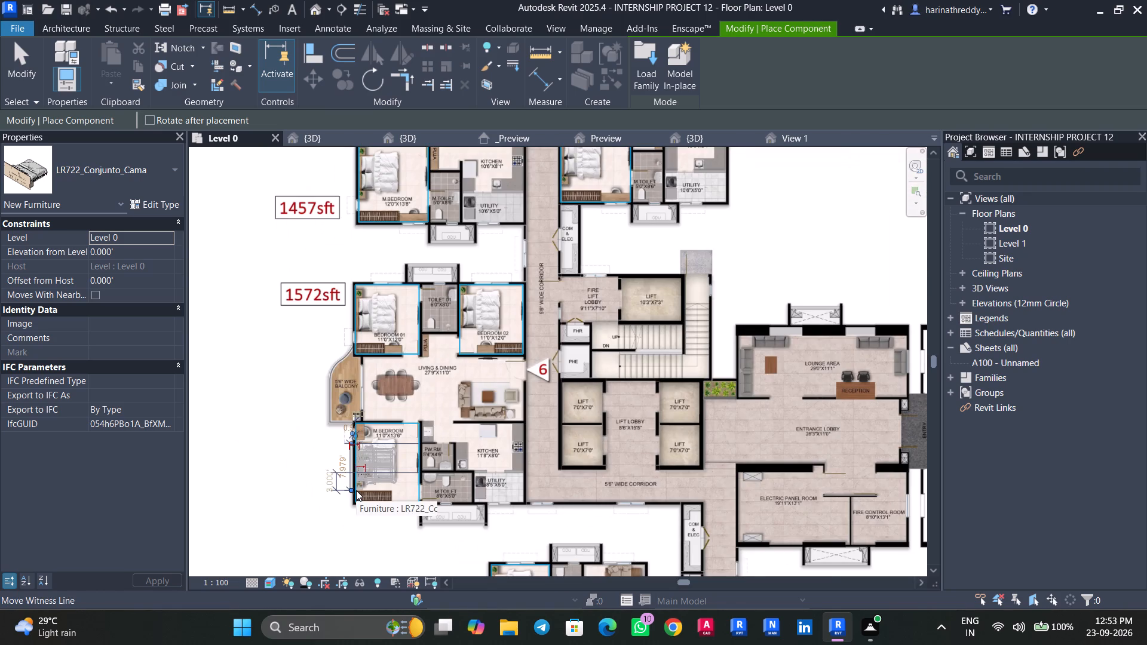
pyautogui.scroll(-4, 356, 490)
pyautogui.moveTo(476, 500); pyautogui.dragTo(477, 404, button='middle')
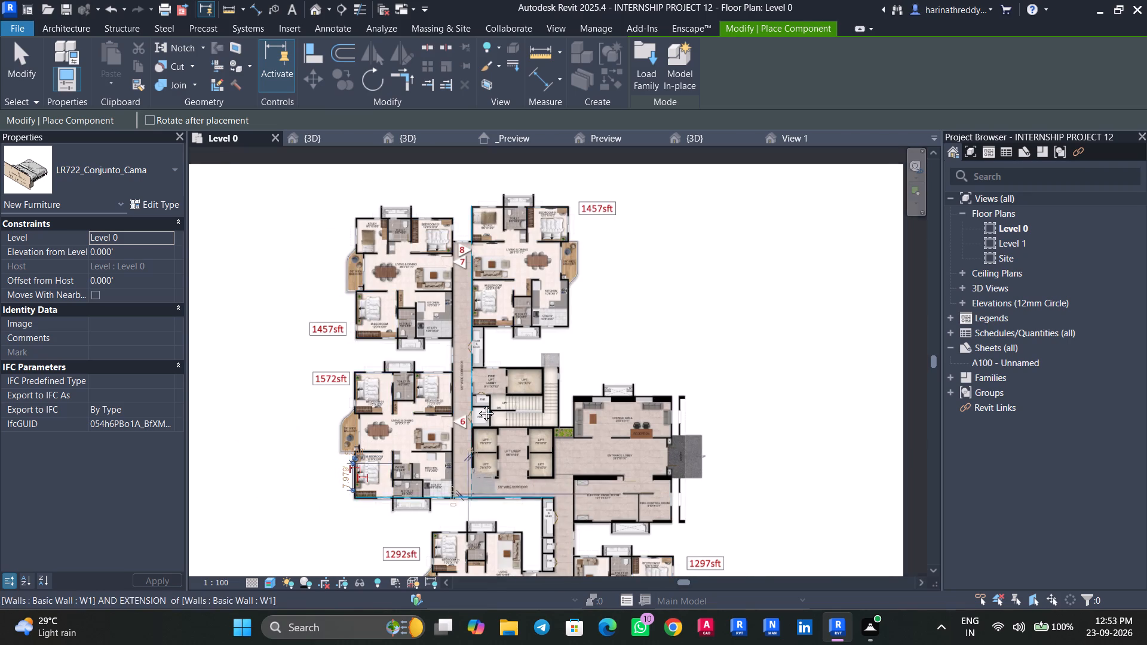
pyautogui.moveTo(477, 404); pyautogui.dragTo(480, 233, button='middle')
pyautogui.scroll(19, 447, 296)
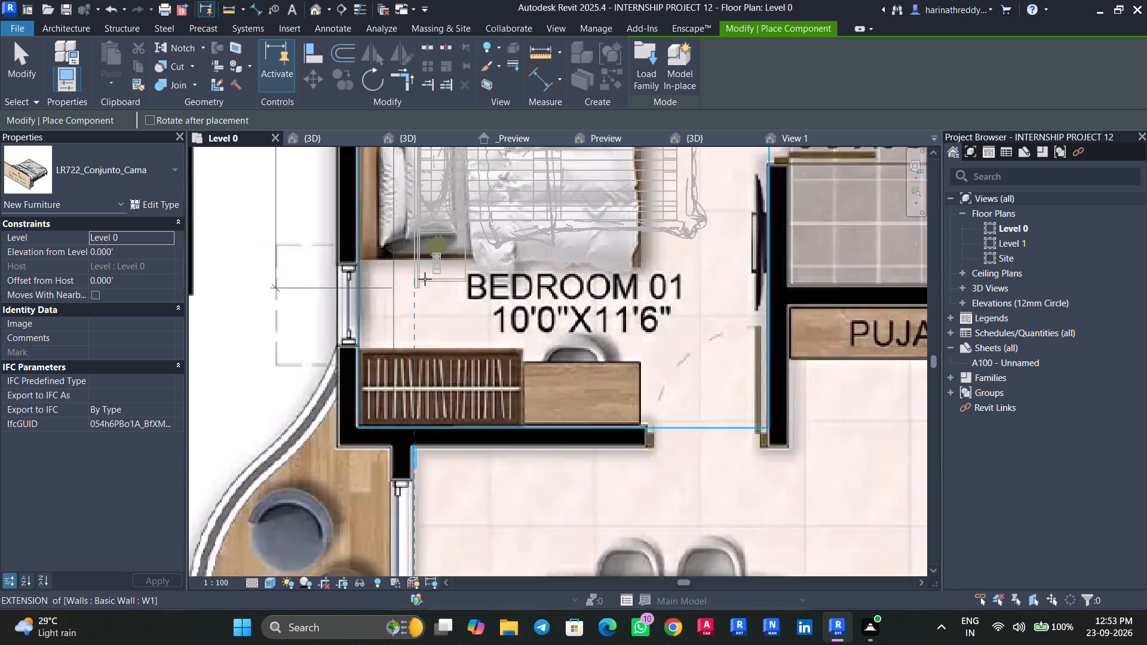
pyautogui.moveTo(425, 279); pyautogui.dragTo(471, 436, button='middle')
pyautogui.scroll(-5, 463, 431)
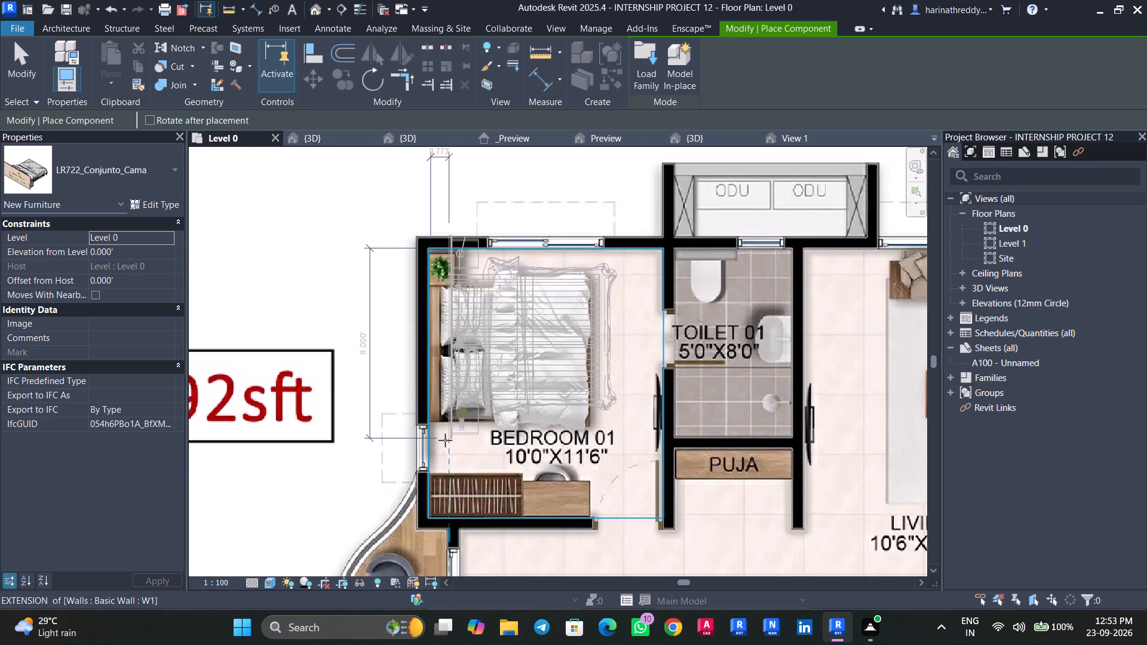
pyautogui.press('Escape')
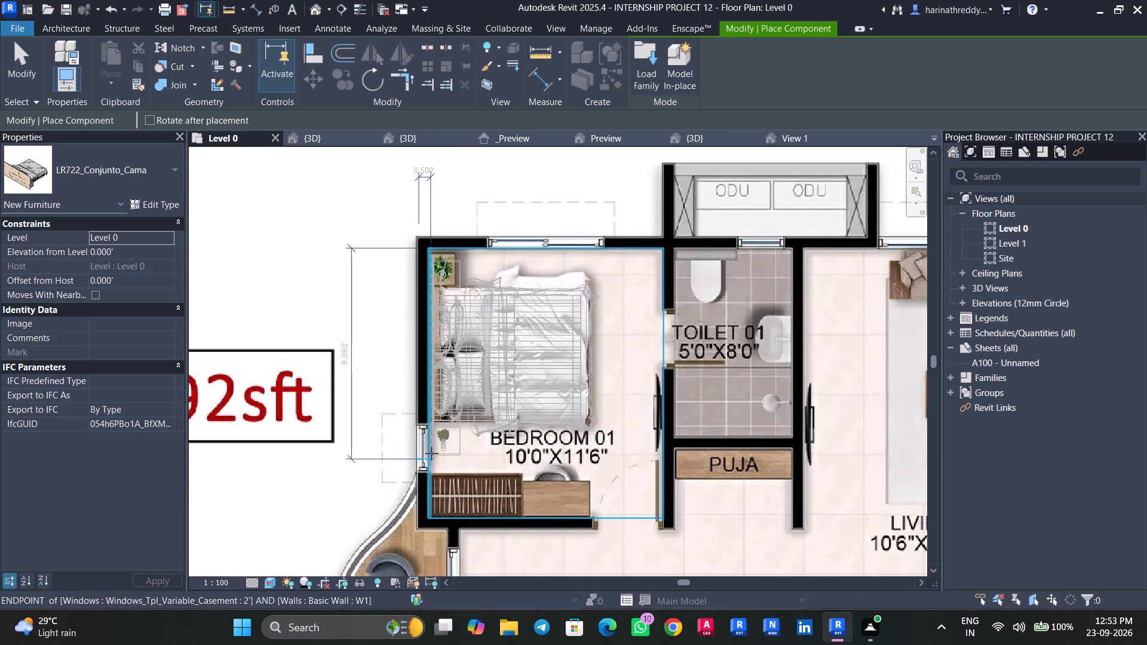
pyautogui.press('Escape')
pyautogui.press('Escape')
# Examine the placed beds in the 1572sft apartment's bedrooms from above in the 3D view.
pyautogui.scroll(-8, 374, 428)
pyautogui.moveTo(358, 358); pyautogui.dragTo(425, 484, button='middle')
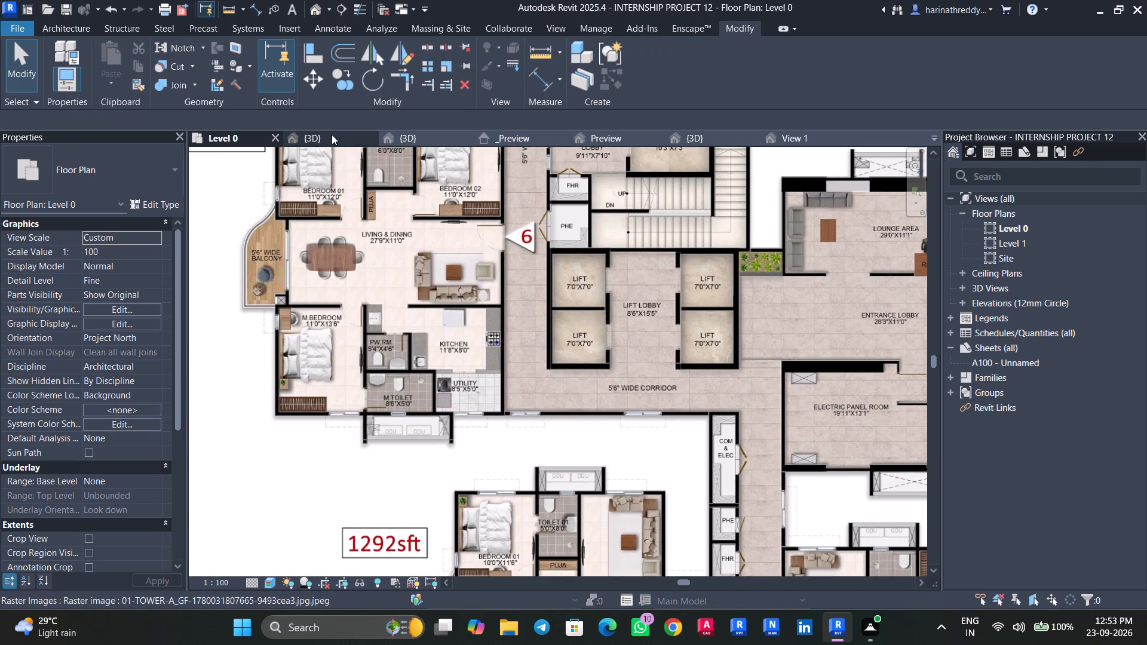
pyautogui.click(331, 134)
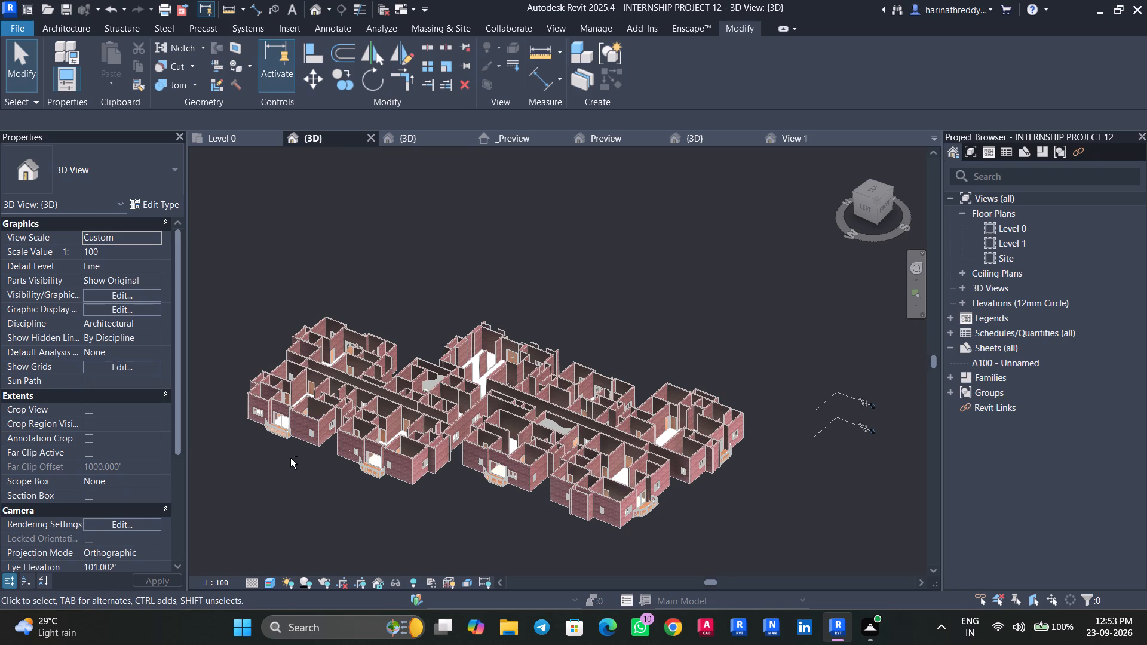
pyautogui.keyDown('shift'); pyautogui.moveTo(287, 454); pyautogui.dragTo(291, 576, button='middle'); pyautogui.keyUp('shift')
pyautogui.scroll(8, 320, 474)
pyautogui.keyDown('shift'); pyautogui.moveTo(294, 476); pyautogui.dragTo(268, 545, button='middle'); pyautogui.keyUp('shift')
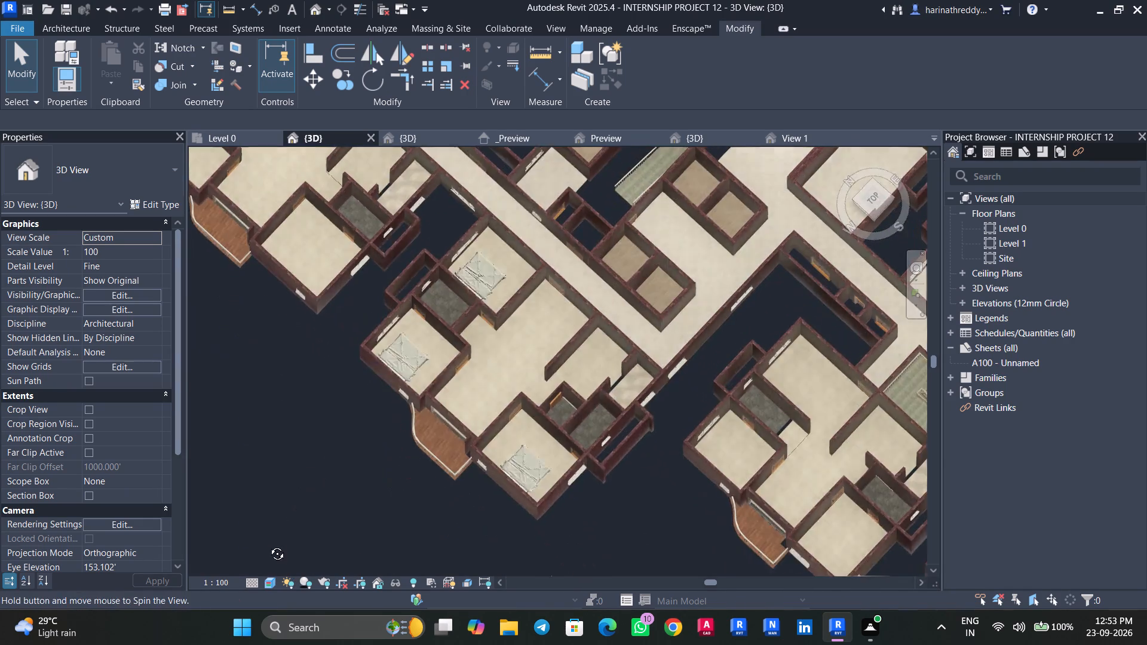
pyautogui.keyDown('shift'); pyautogui.moveTo(268, 545); pyautogui.dragTo(270, 550, button='middle'); pyautogui.keyUp('shift')
pyautogui.scroll(11, 462, 335)
pyautogui.keyDown('shift'); pyautogui.moveTo(338, 446); pyautogui.dragTo(322, 471, button='middle'); pyautogui.keyUp('shift')
pyautogui.scroll(-5, 329, 429)
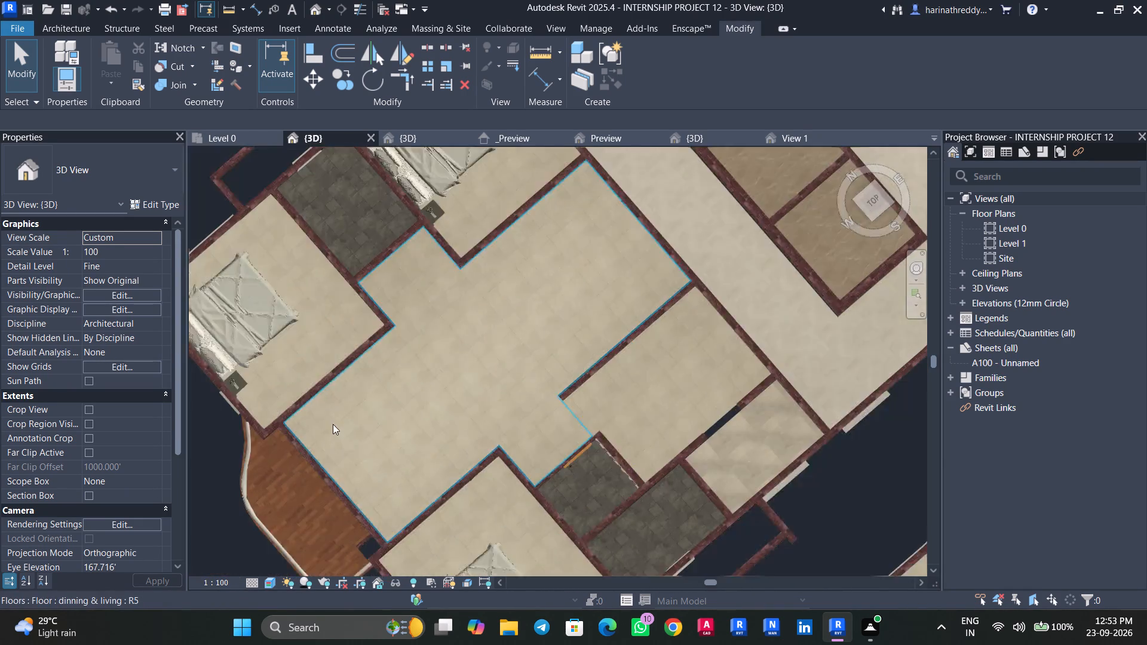
pyautogui.scroll(-2, 333, 424)
pyautogui.click(259, 343)
pyautogui.scroll(11, 256, 371)
pyautogui.press('Escape')
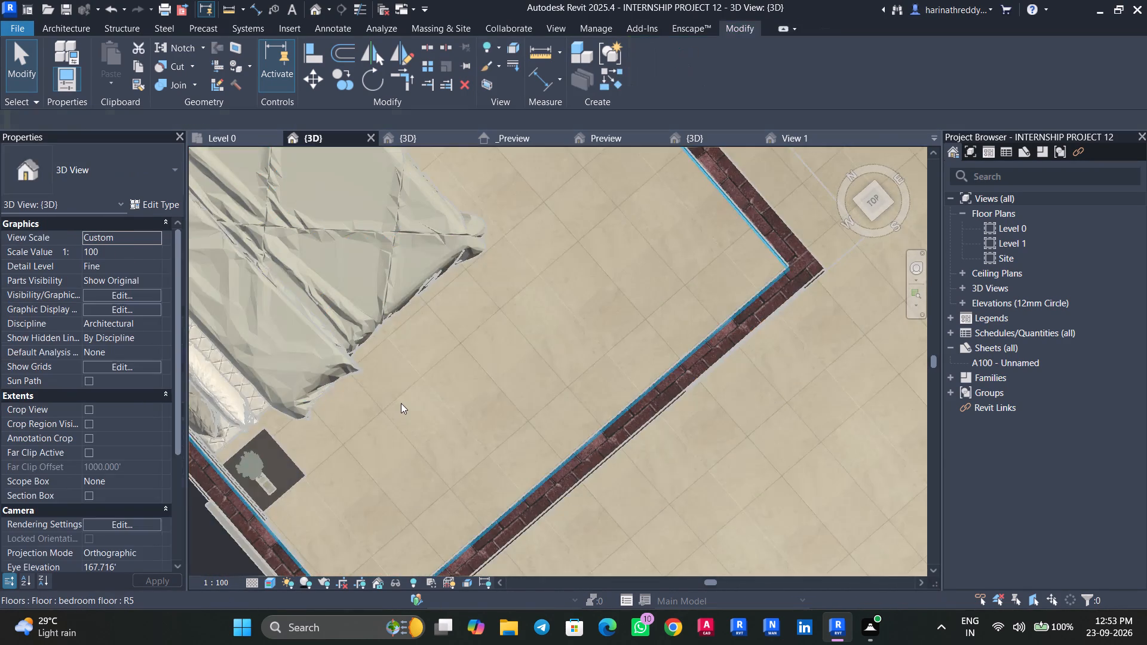
pyautogui.scroll(-13, 401, 403)
pyautogui.keyDown('shift'); pyautogui.scroll(1, 403, 400); pyautogui.keyUp('shift')
pyautogui.keyDown('shift'); pyautogui.scroll(-2, 403, 400); pyautogui.keyUp('shift')
pyautogui.keyDown('shift'); pyautogui.moveTo(335, 491); pyautogui.dragTo(402, 403, button='middle'); pyautogui.keyUp('shift')
pyautogui.scroll(-3, 402, 403)
# Place a Silla - 3D - Ikea - Modelo Poang completo chair on the Level 0 plan in the 1572sft apartment's 5'6" wide balcony, footstool towards Bedroom 01.
pyautogui.click(242, 146)
pyautogui.click(239, 139)
pyautogui.rightClick(239, 139)
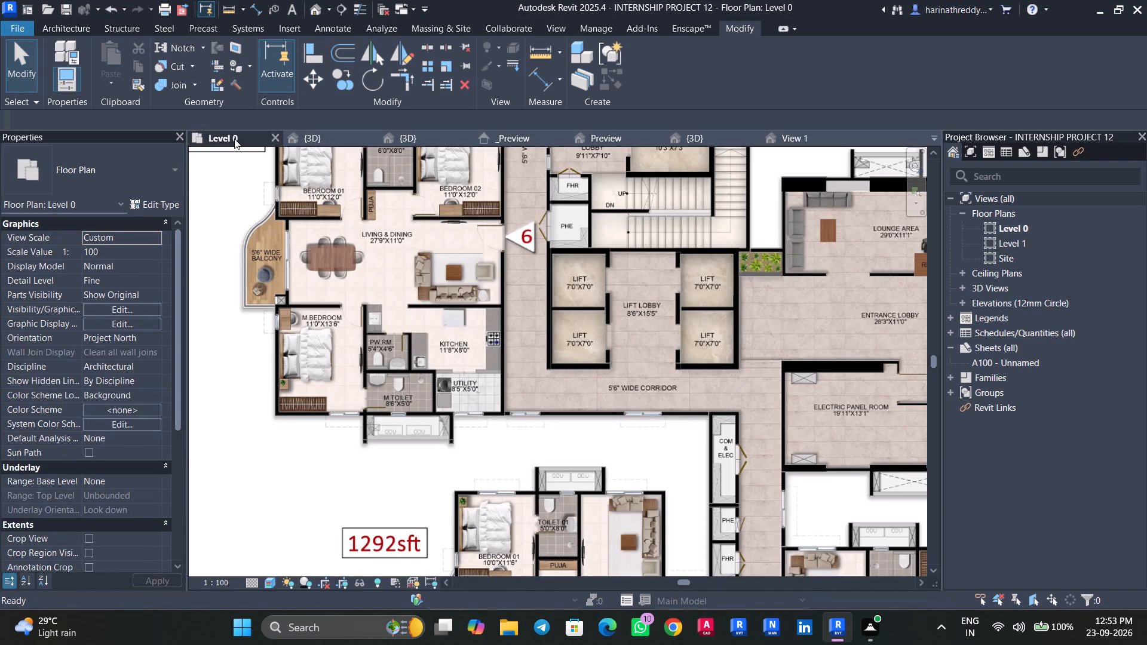
pyautogui.press('Escape')
pyautogui.press('Tab')
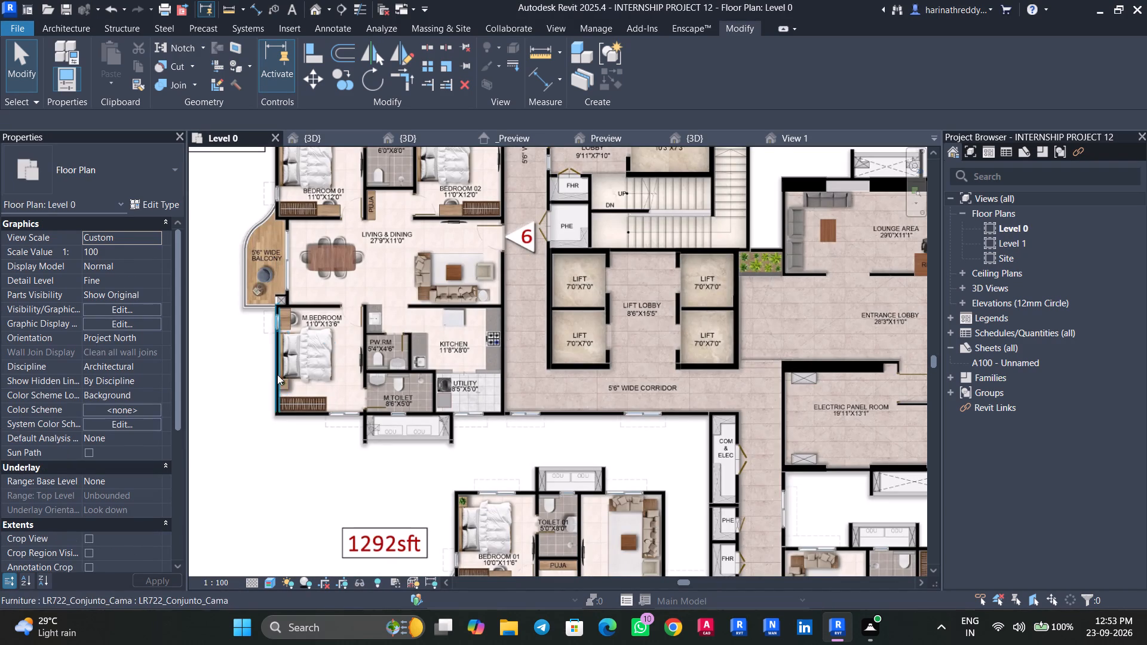
pyautogui.moveTo(248, 349); pyautogui.dragTo(277, 451, button='middle')
pyautogui.scroll(4, 277, 393)
pyautogui.press('c')
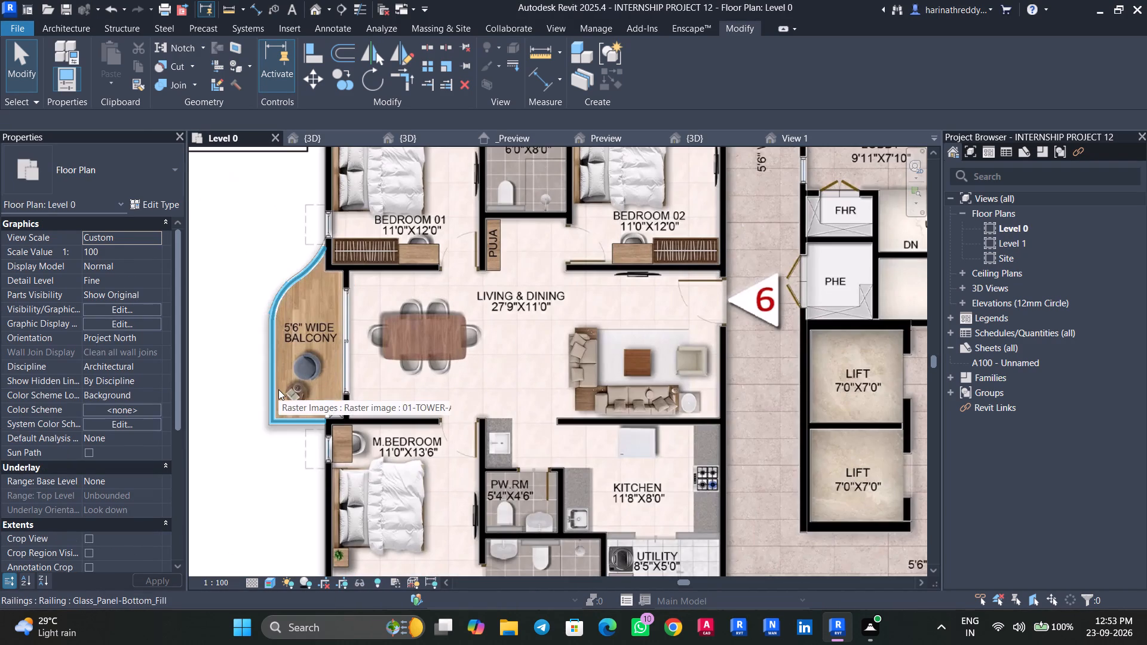
pyautogui.press('m')
pyautogui.click(87, 161)
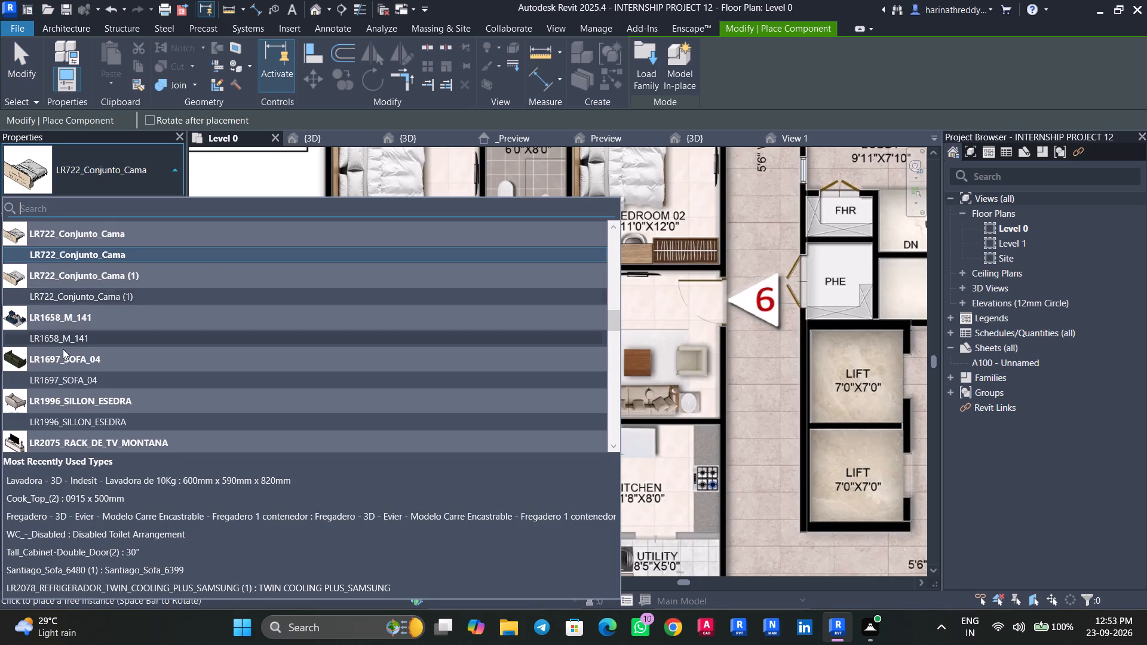
pyautogui.scroll(-3, 75, 428)
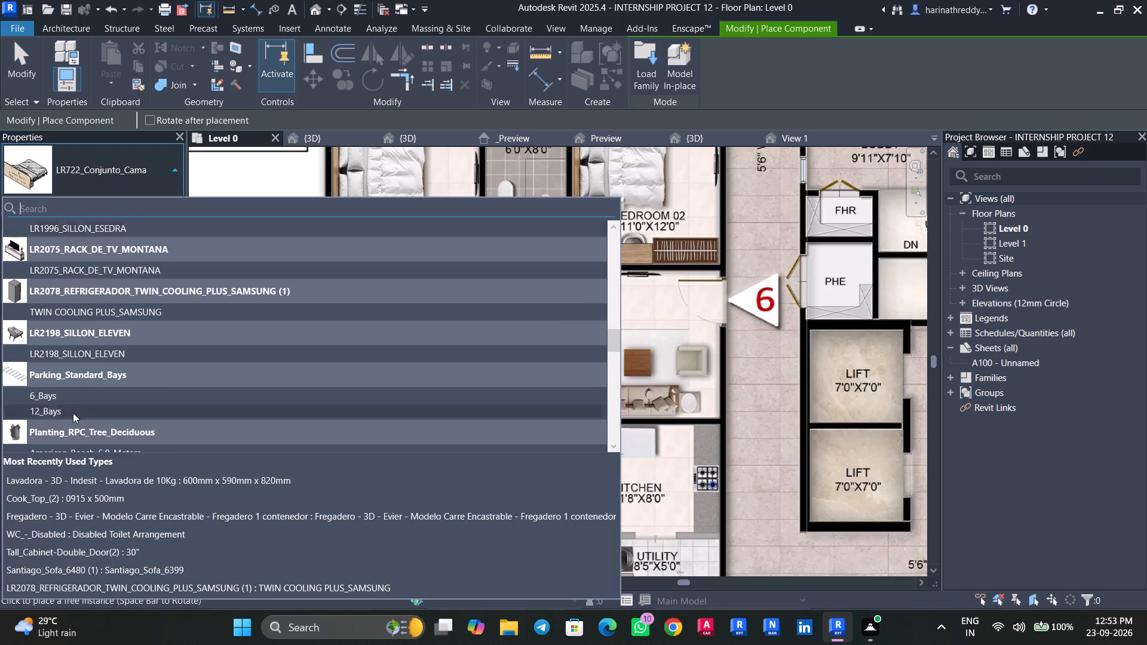
pyautogui.scroll(-10, 74, 403)
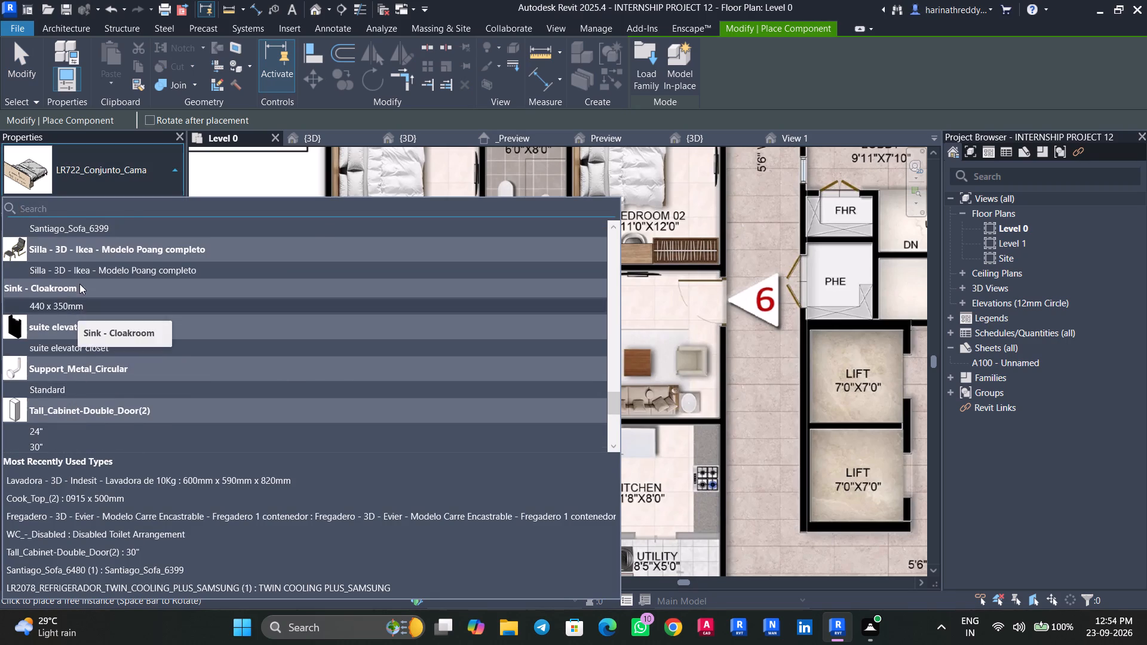
pyautogui.click(79, 274)
pyautogui.scroll(5, 302, 382)
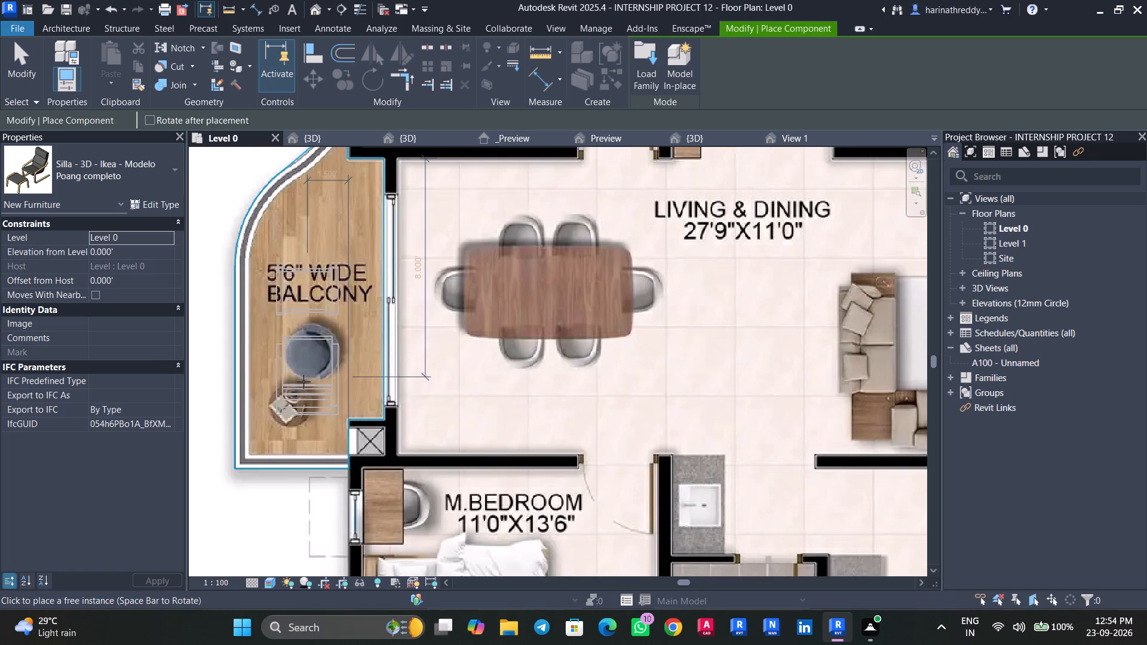
pyautogui.press('space')
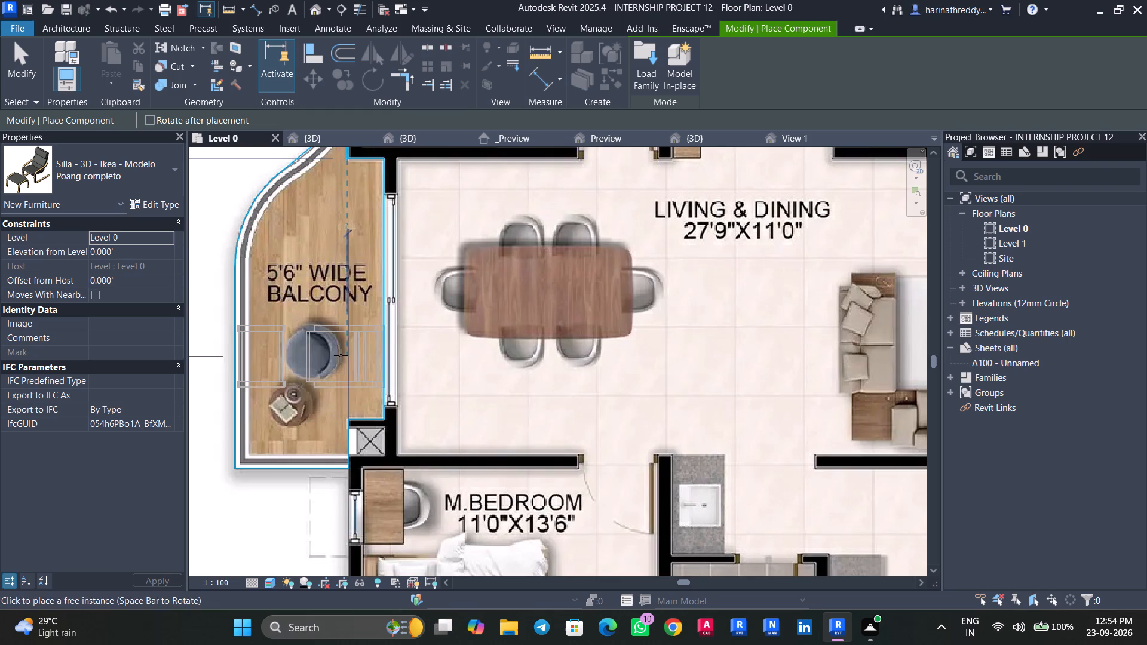
pyautogui.press('space')
pyautogui.press('space')
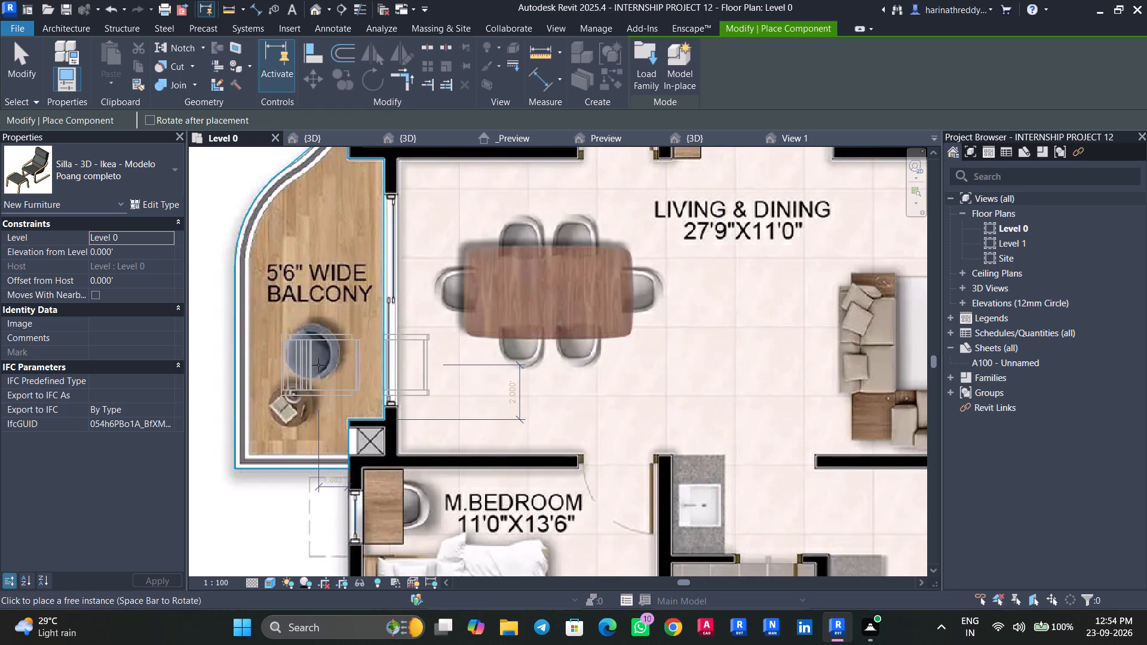
pyautogui.press('space')
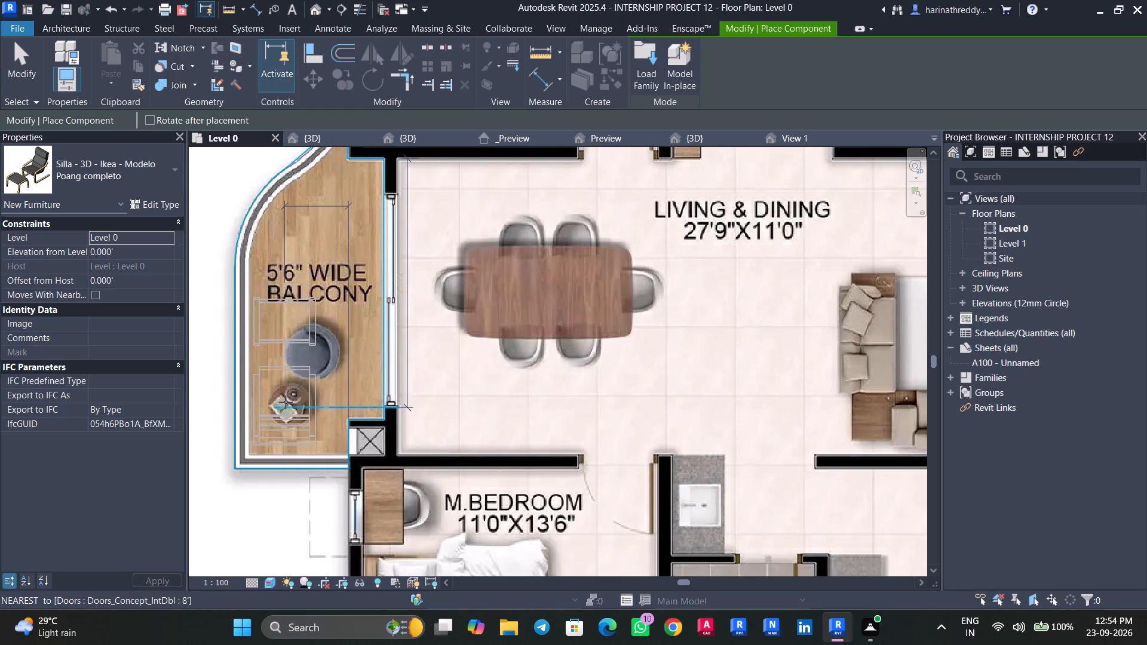
pyautogui.click(291, 310)
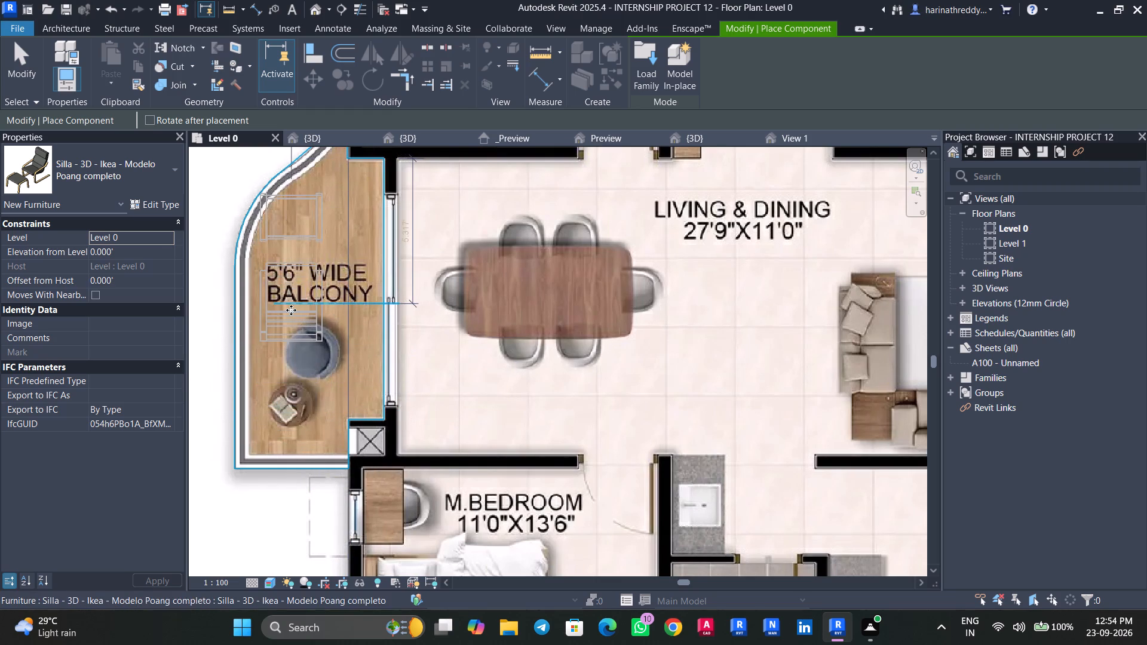
pyautogui.press('Escape')
pyautogui.press('Escape')
pyautogui.press('Escape')
# Rotate the balcony's Poang chair 130° counter-clockwise so its back faces the living room and its footstool faces the railing.
pyautogui.press('Tab')
pyautogui.press('Tab')
pyautogui.click(285, 302)
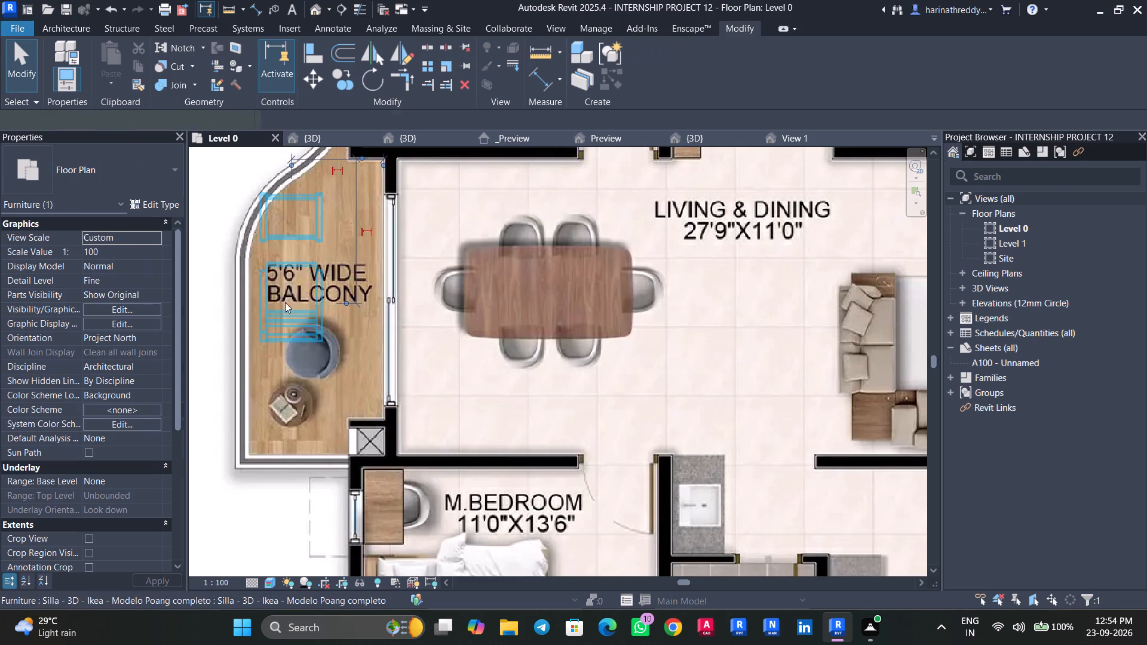
pyautogui.click(366, 87)
pyautogui.click(296, 288)
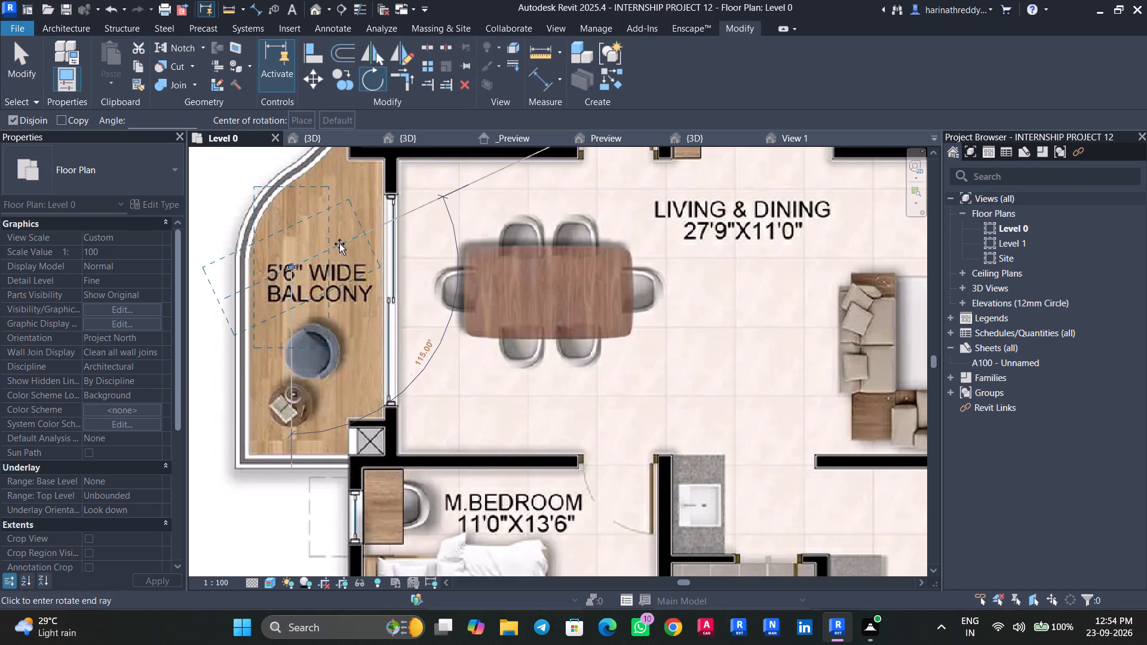
pyautogui.click(339, 225)
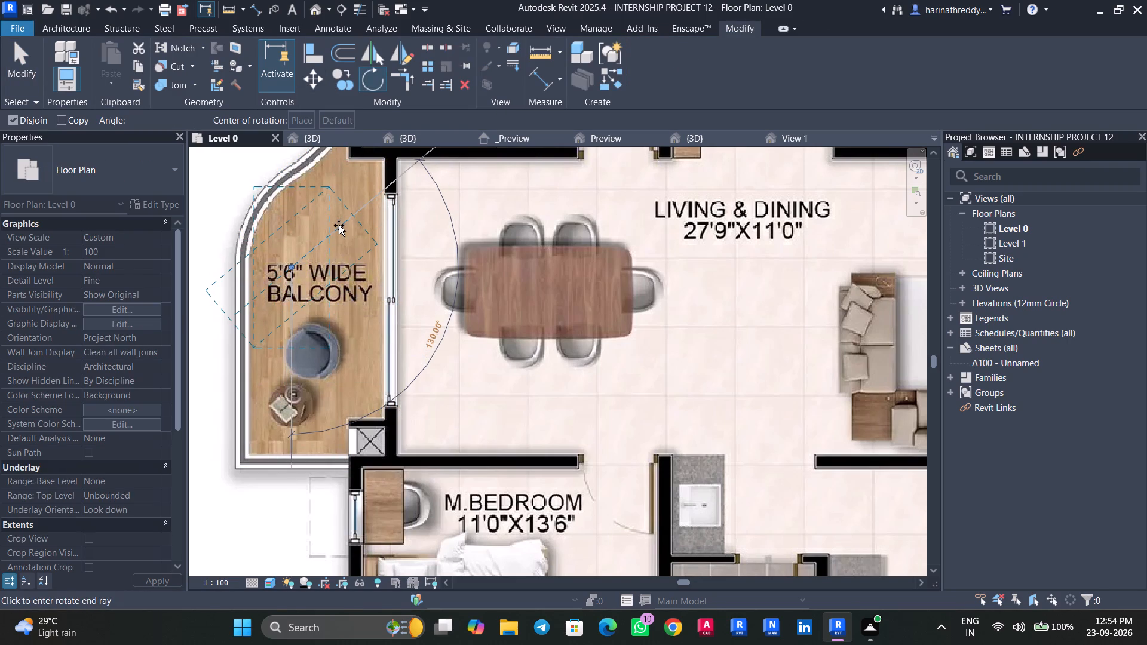
pyautogui.press('Escape')
pyautogui.press('Escape')
# Nudge the rotated Poang chair towards the living room so its footstool sits inside the balcony's curved railing.
pyautogui.press('Tab')
pyautogui.click(338, 231)
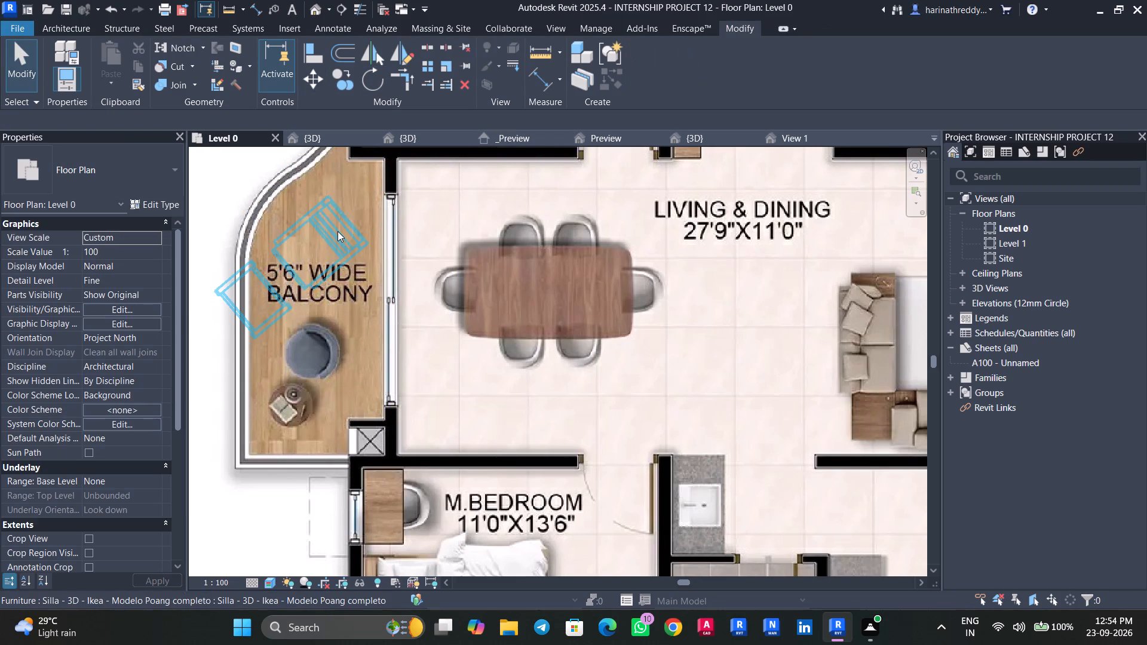
pyautogui.press('Right')
pyautogui.press('Right')
pyautogui.press('Right')
pyautogui.press('Right')
pyautogui.press('Right')
pyautogui.press('Right')
pyautogui.press('Right')
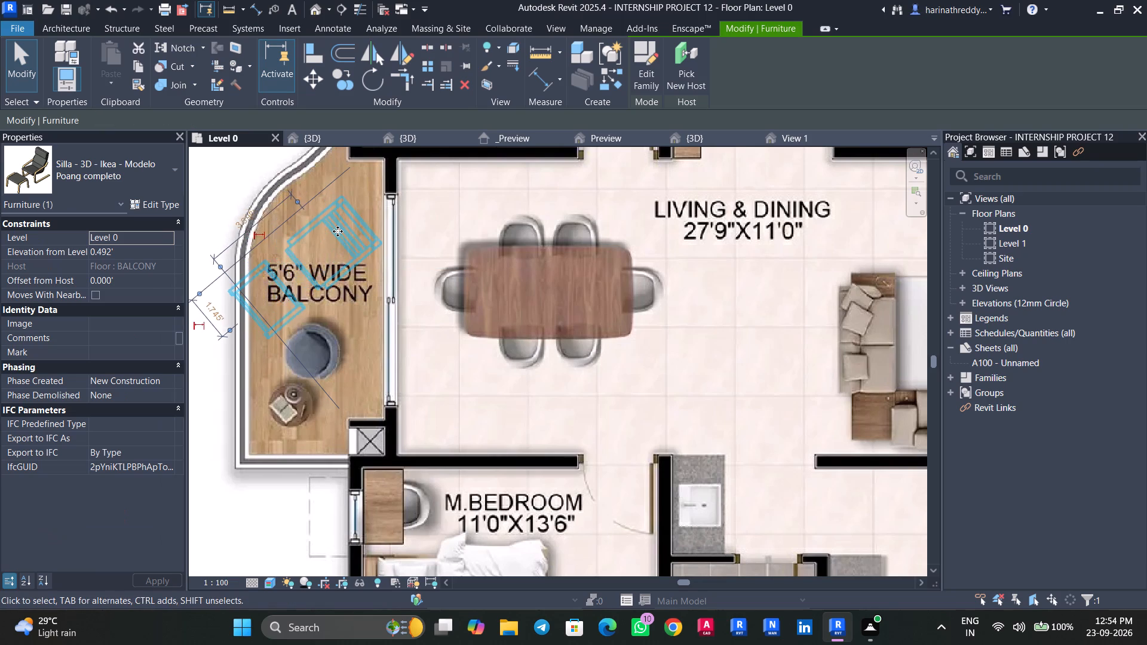
pyautogui.press('Right')
pyautogui.press('Right')
pyautogui.press('Right')
pyautogui.press('Right')
pyautogui.press('Right')
pyautogui.press('Right')
pyautogui.press('Up')
pyautogui.press('Left')
pyautogui.press('Left')
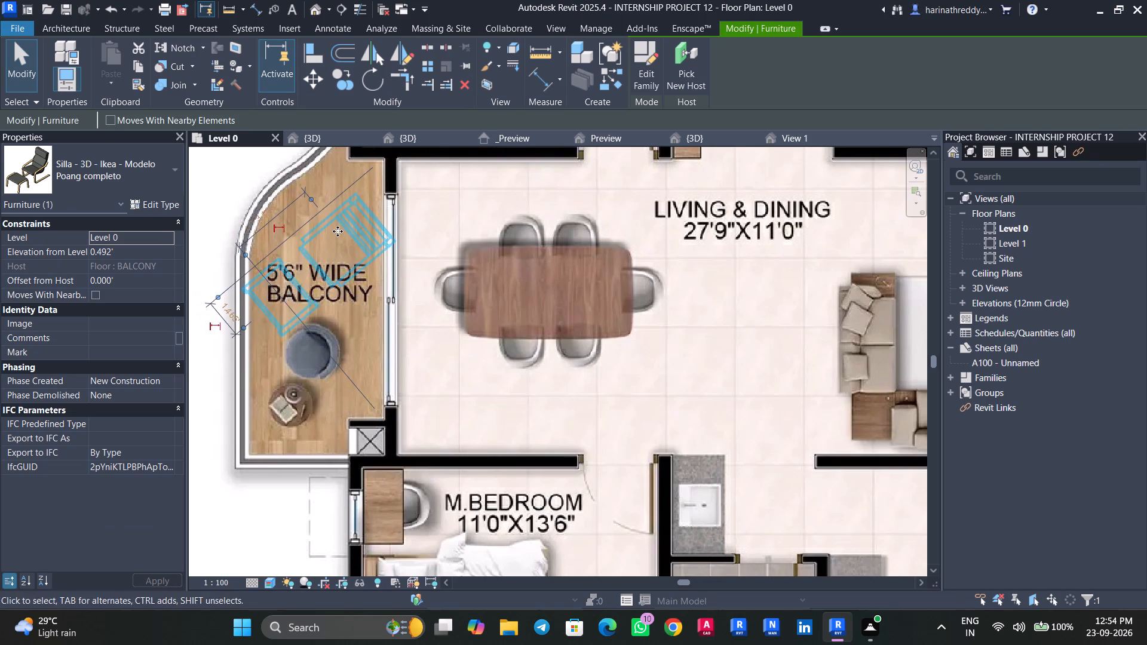
pyautogui.press('Left')
pyautogui.press('Left')
pyautogui.press('Left')
pyautogui.press('Left')
pyautogui.press('Escape')
pyautogui.press('Escape')
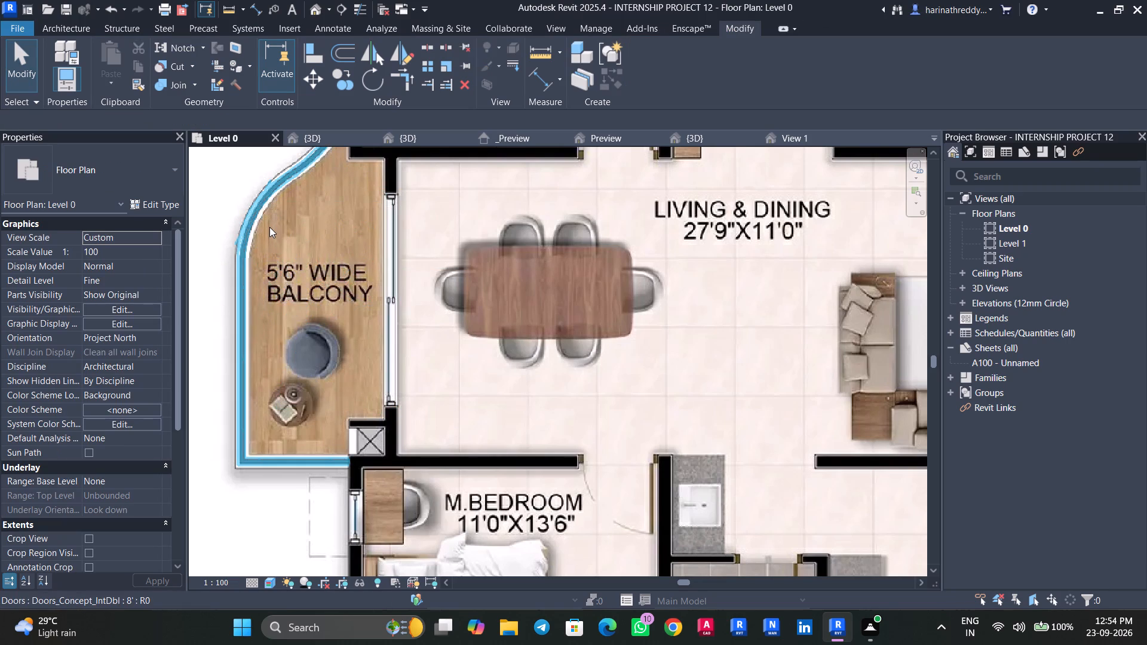
pyautogui.press('Tab')
# In the 3D view, nudge the balcony's Poang chair slightly towards the sliding door and the Bedroom 01 side, clear of the railing.
pyautogui.click(293, 138)
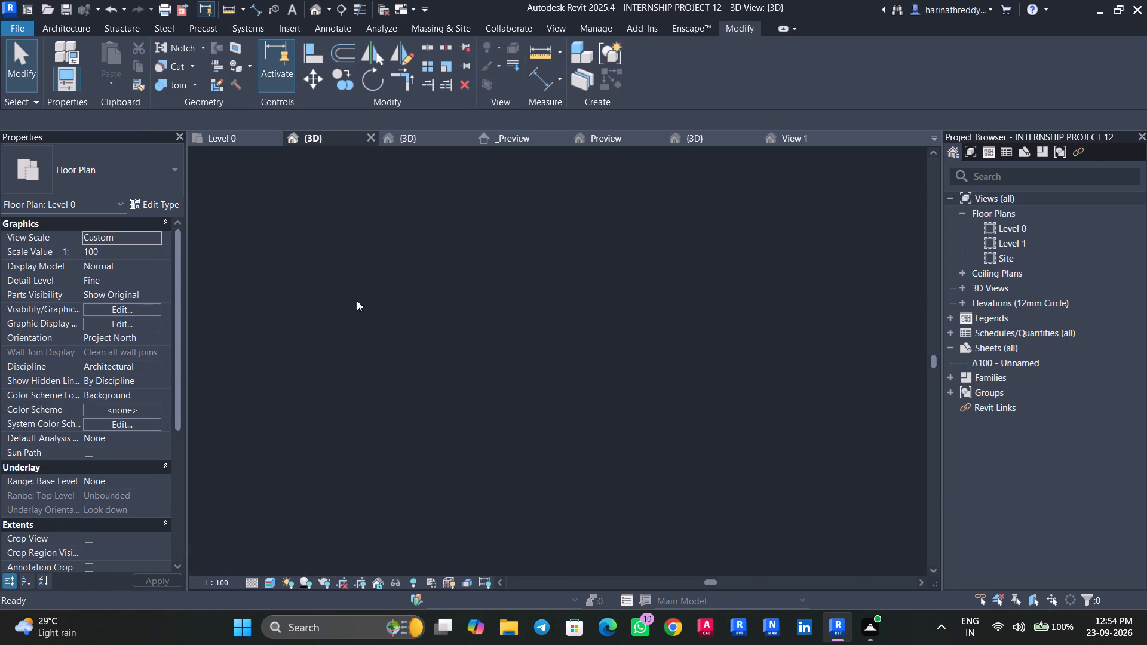
pyautogui.scroll(-4, 394, 409)
pyautogui.scroll(7, 428, 542)
pyautogui.moveTo(393, 536); pyautogui.dragTo(326, 377, button='middle')
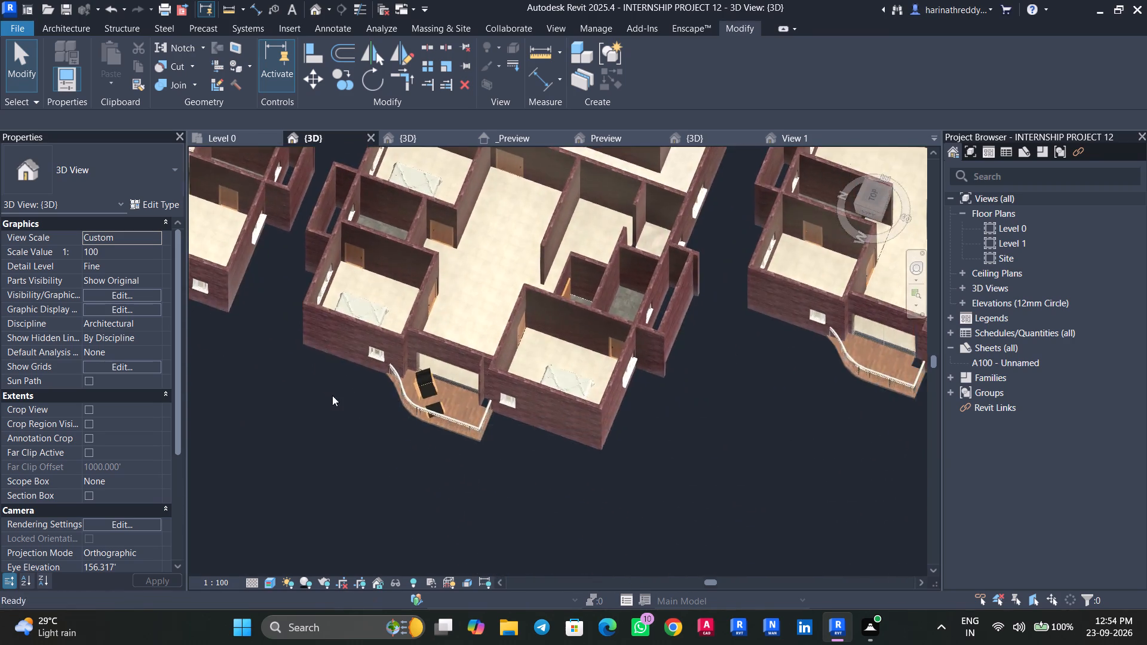
pyautogui.scroll(10, 442, 401)
pyautogui.click(424, 378)
pyautogui.press('Up')
pyautogui.press('Up')
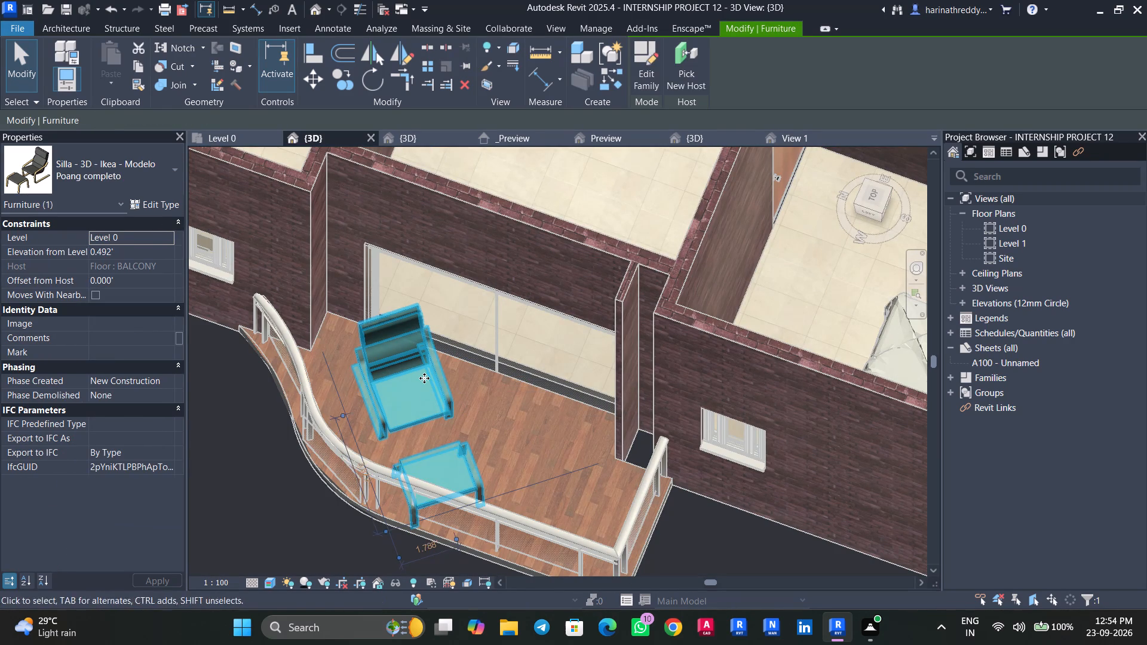
pyautogui.press('Up')
pyautogui.press('Left')
pyautogui.press('Left')
pyautogui.press('Left')
pyautogui.press('Left')
pyautogui.press('Escape')
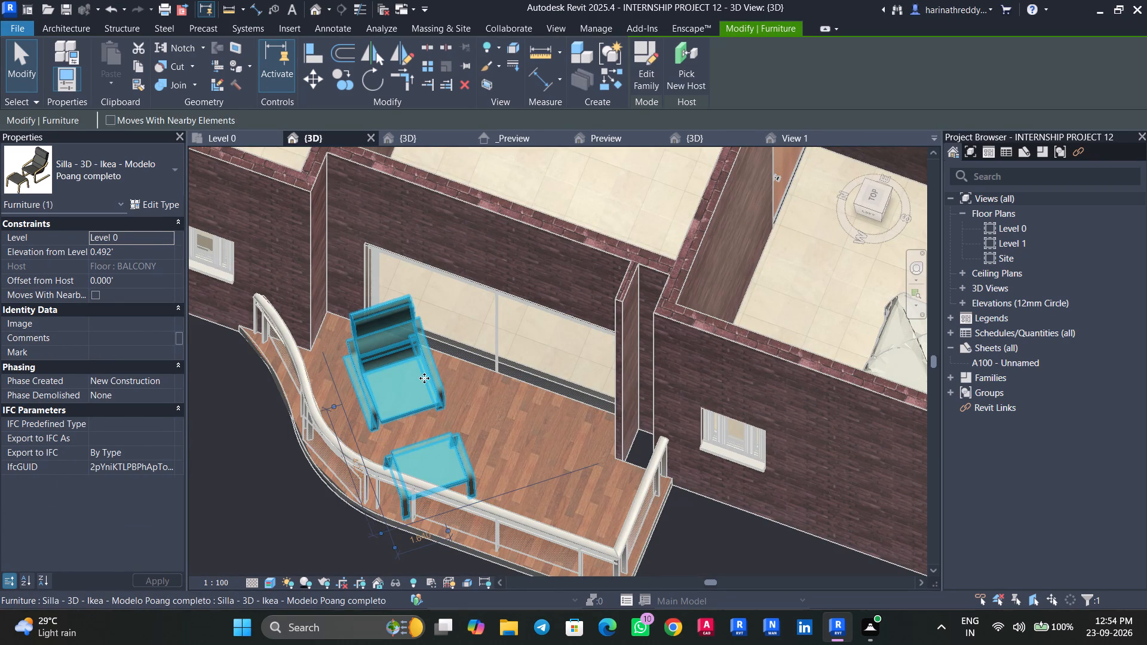
# Save the project.
pyautogui.keyDown('shift'); pyautogui.moveTo(262, 468); pyautogui.dragTo(254, 508, button='middle'); pyautogui.keyUp('shift')
pyautogui.scroll(-10, 254, 507)
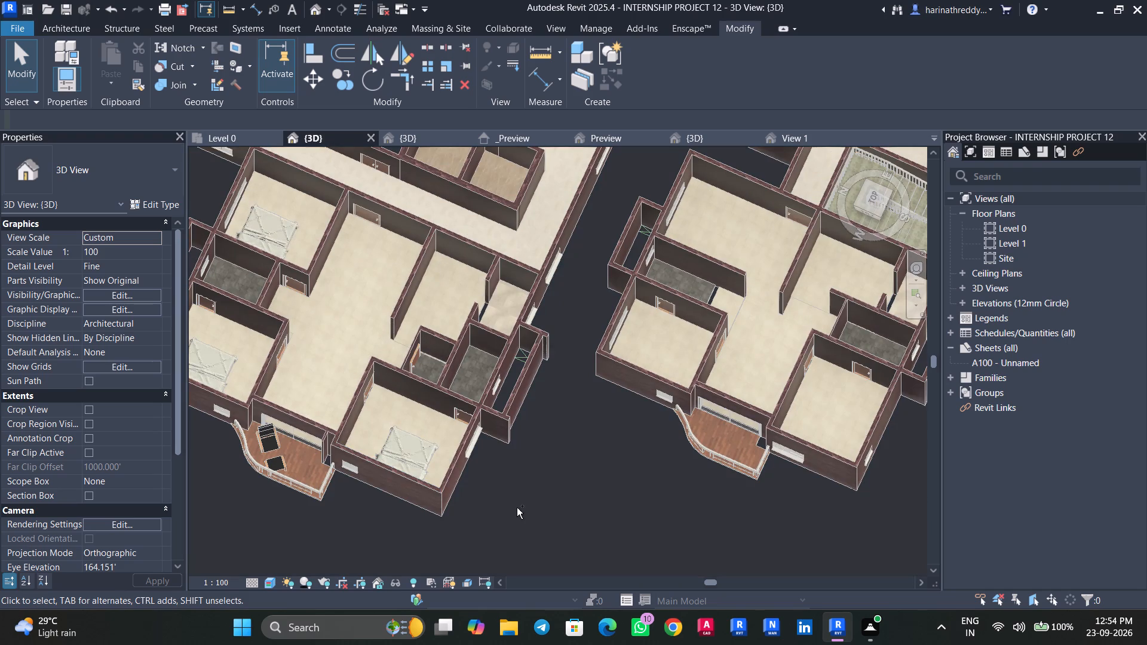
pyautogui.hotkey('ctrl', 's')
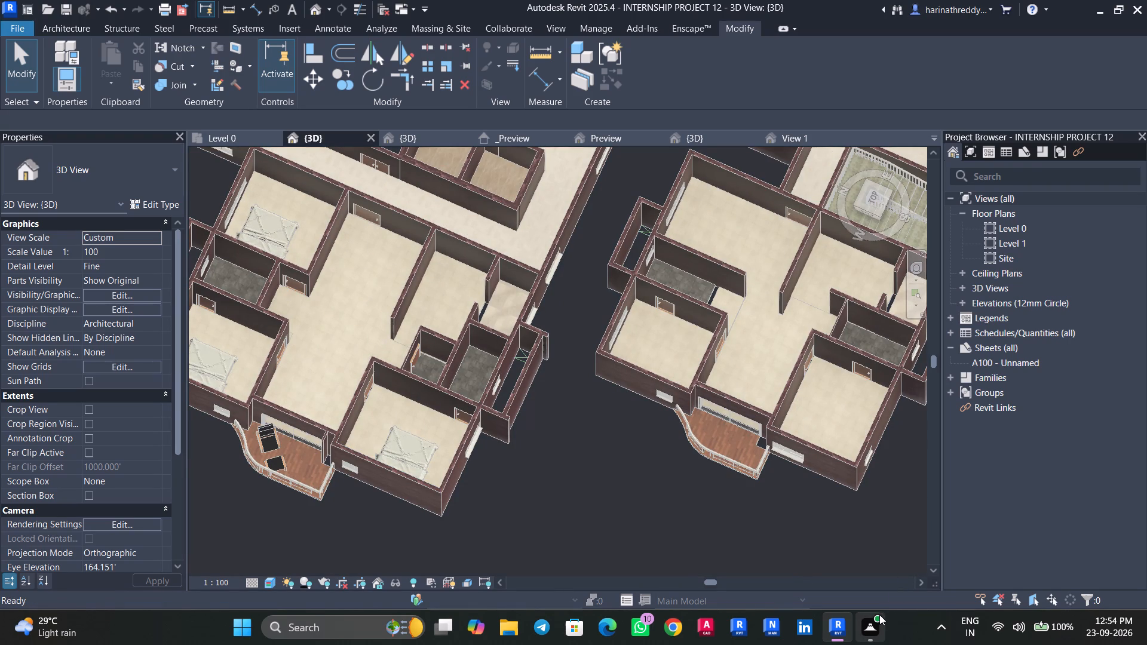
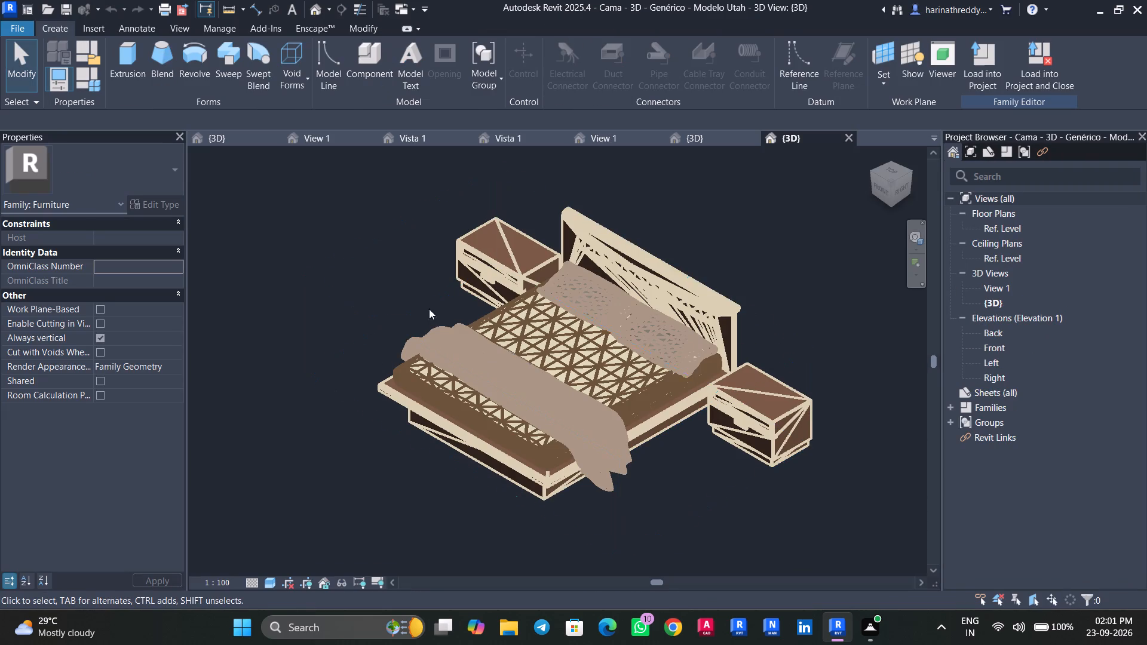
# Close the Revit session in which the Cama - 3D - Genérico - Modelo Utah bed family is open.
pyautogui.click(1135, 11)
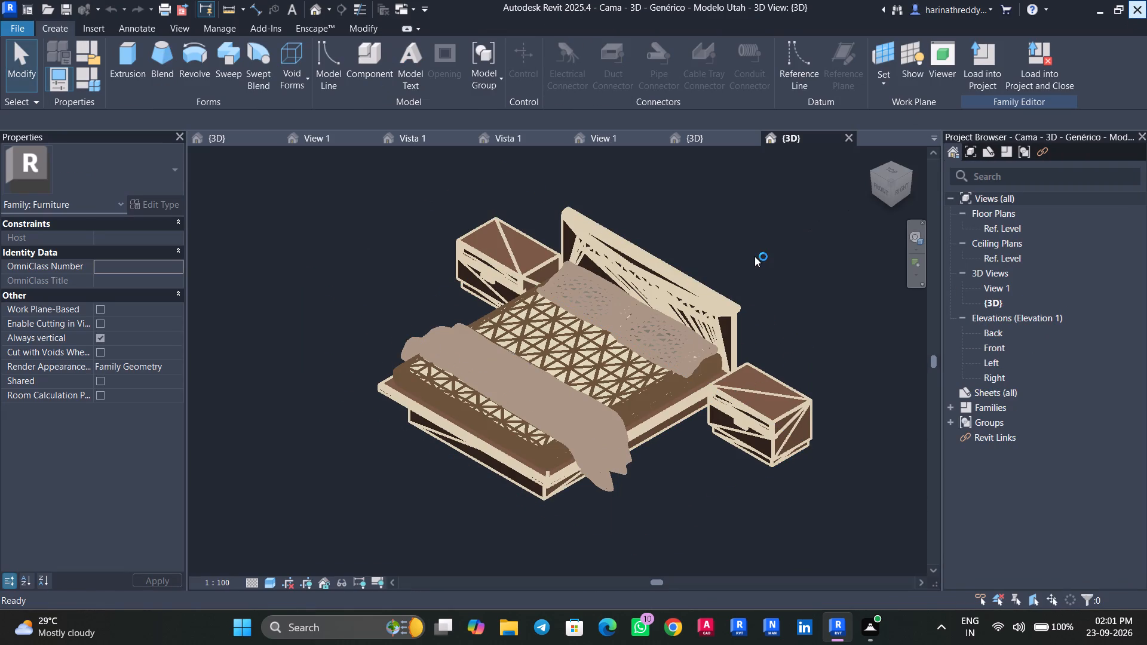
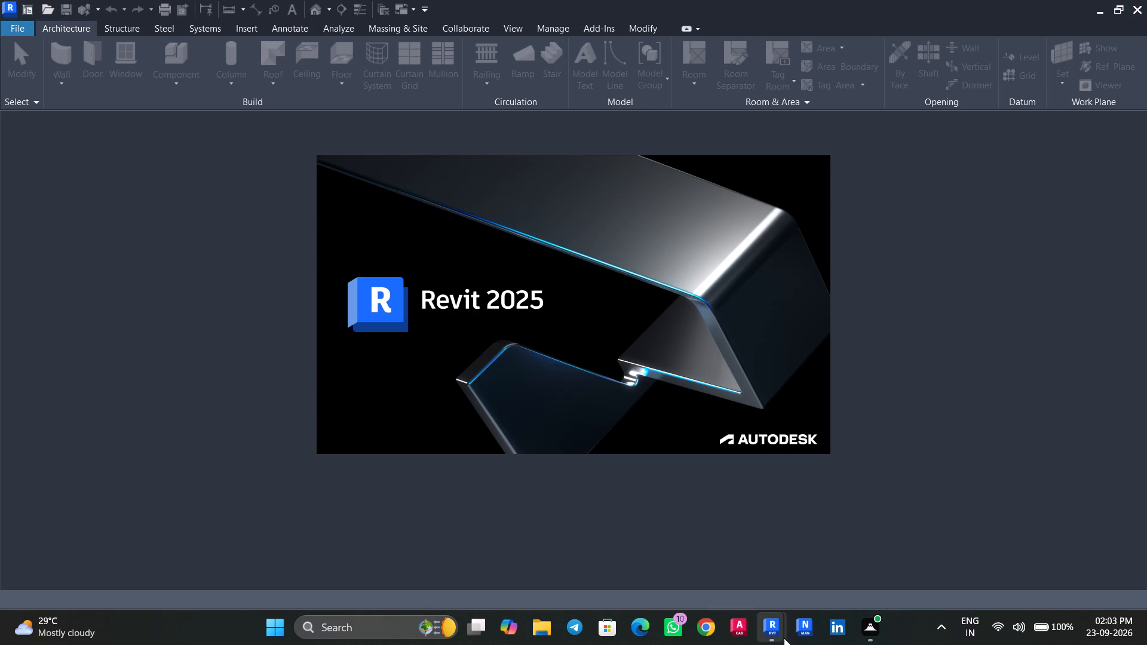
# Bring up the restarted Revit session and open the recent INTERNSHIP PROJECT 12 model.
pyautogui.click(747, 496)
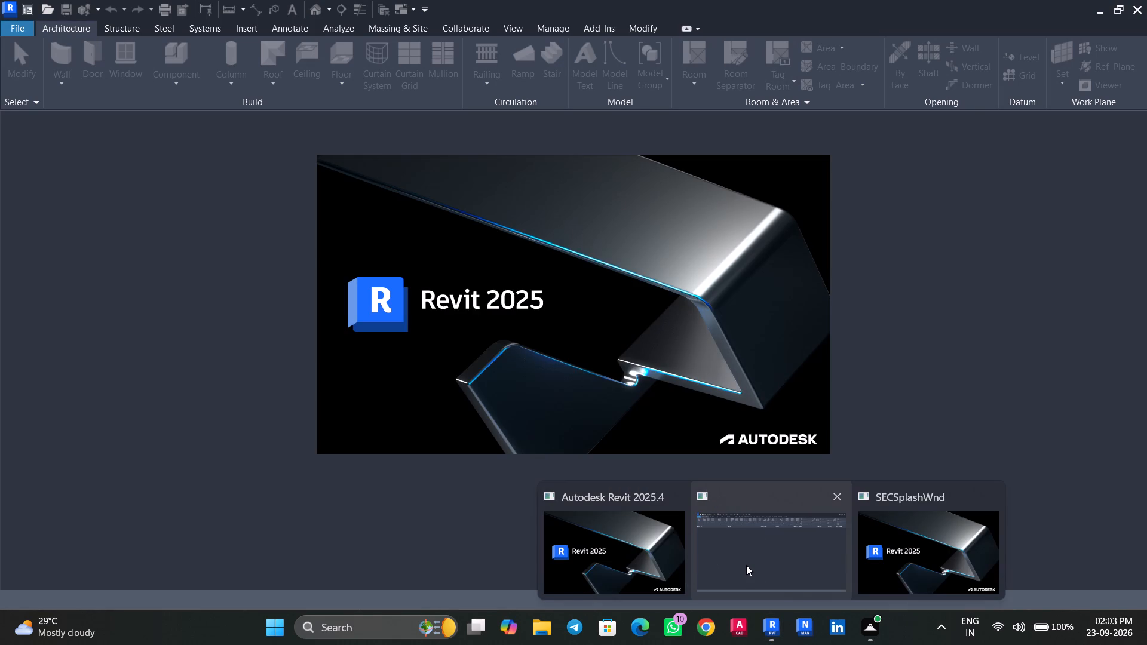
pyautogui.click(746, 565)
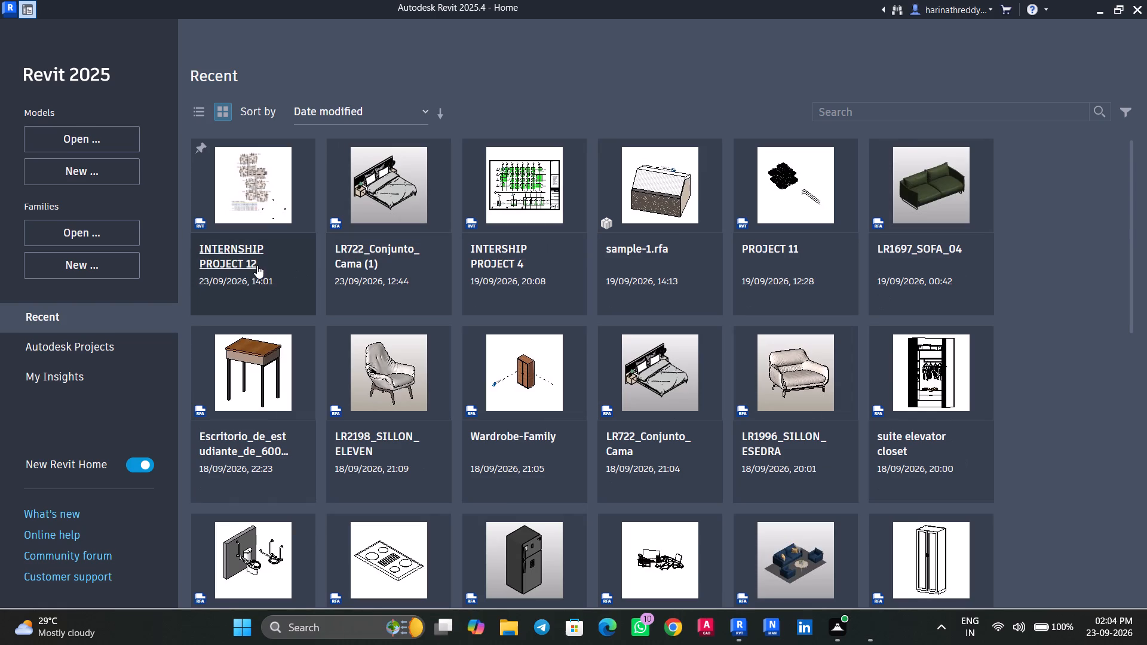
pyautogui.click(257, 265)
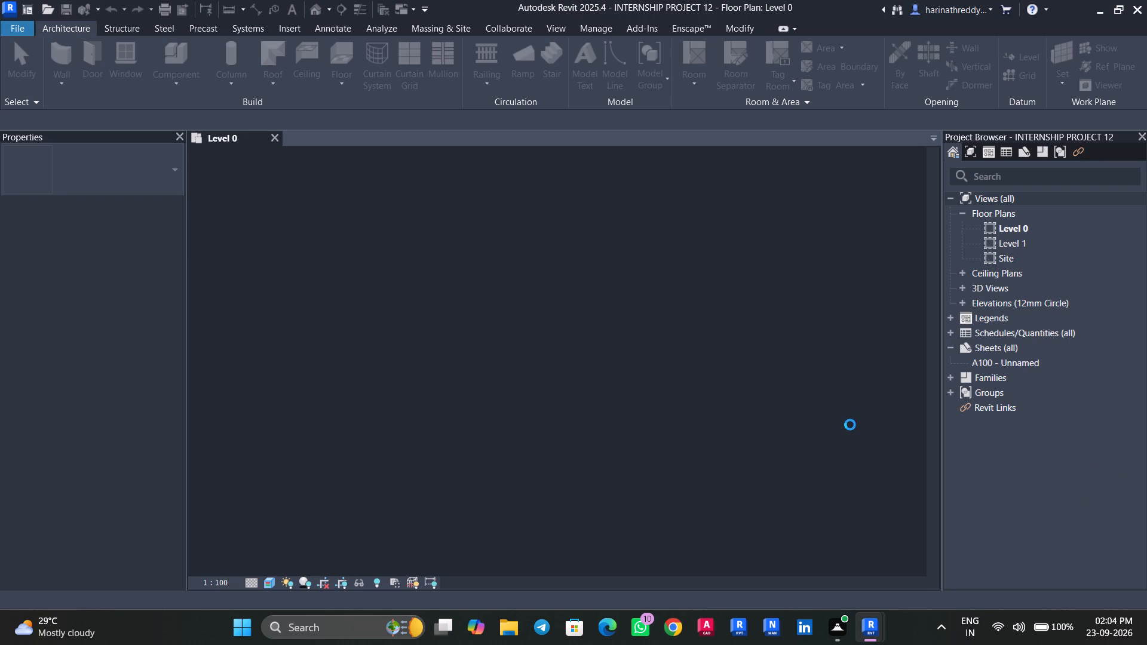
# Examine the lower apartments on the Level 0 plan and the master bedroom of the 1572 sft apartment.
pyautogui.scroll(8, 538, 386)
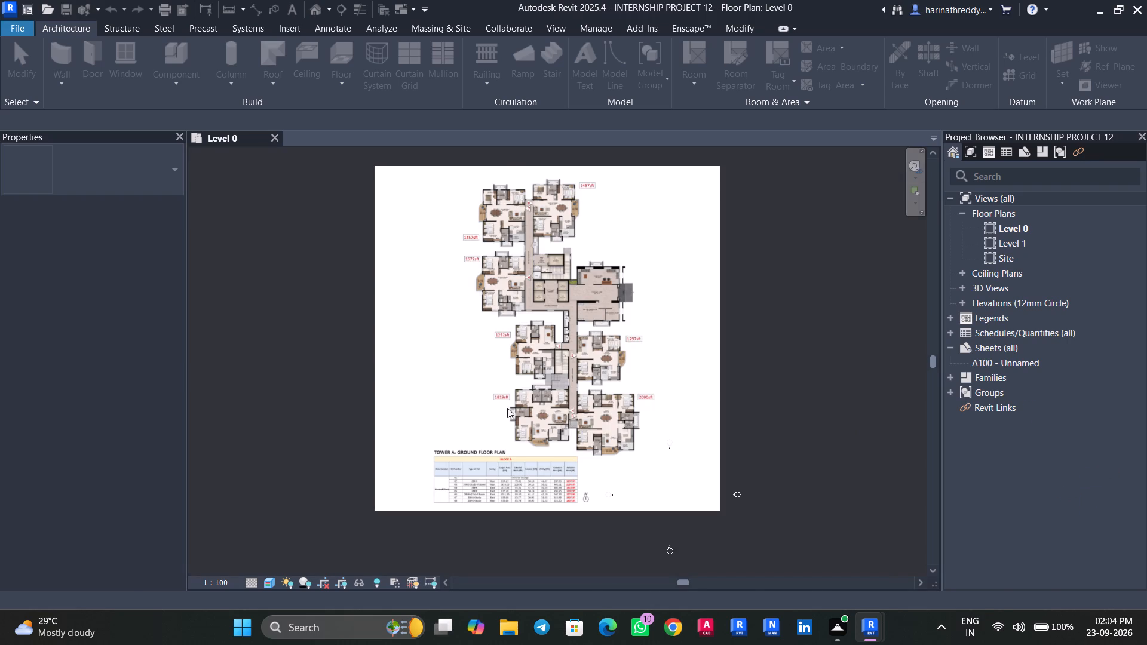
pyautogui.scroll(7, 507, 408)
pyautogui.press('Tab')
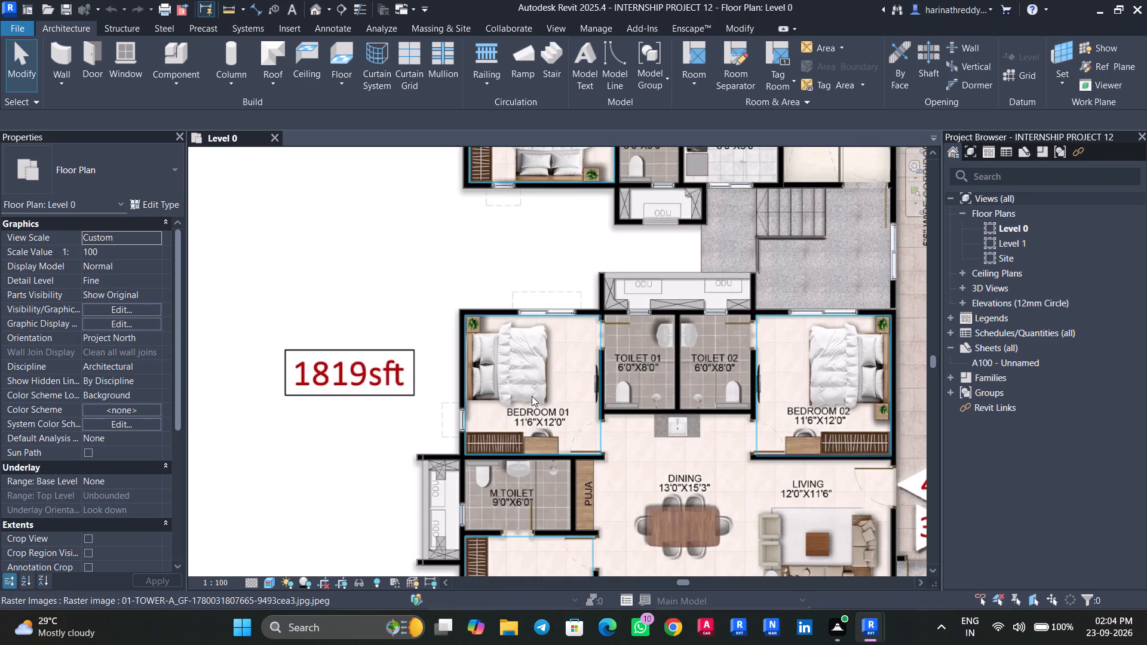
pyautogui.press('Tab')
pyautogui.press('Tab')
pyautogui.press('Tab')
pyautogui.press('Tab')
pyautogui.scroll(-6, 517, 385)
pyautogui.moveTo(527, 334); pyautogui.dragTo(519, 360, button='middle')
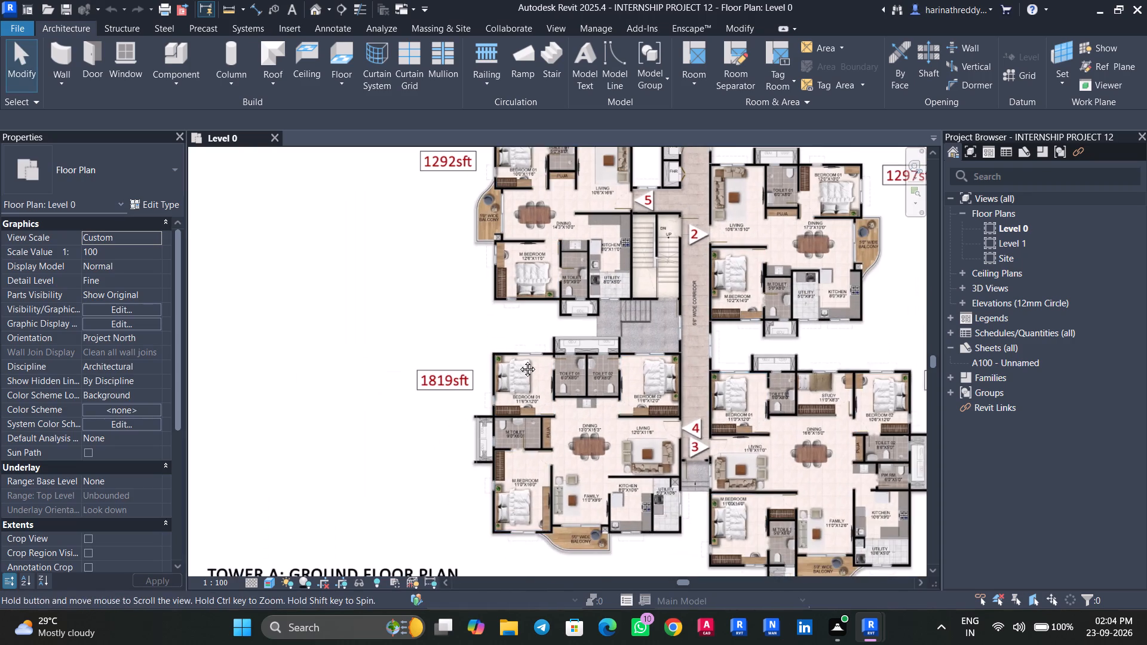
pyautogui.moveTo(519, 360); pyautogui.dragTo(505, 408, button='middle')
pyautogui.press('Tab')
pyautogui.press('Tab')
pyautogui.moveTo(487, 179); pyautogui.dragTo(514, 386, button='middle')
pyautogui.scroll(4, 424, 307)
pyautogui.press('Tab')
pyautogui.scroll(5, 367, 311)
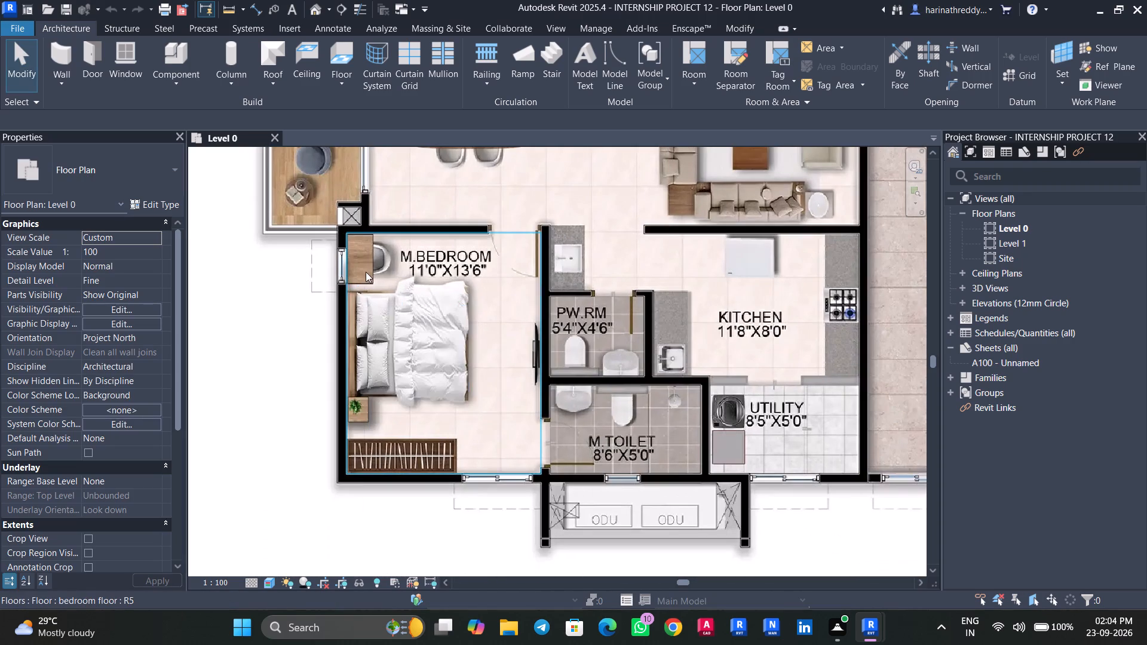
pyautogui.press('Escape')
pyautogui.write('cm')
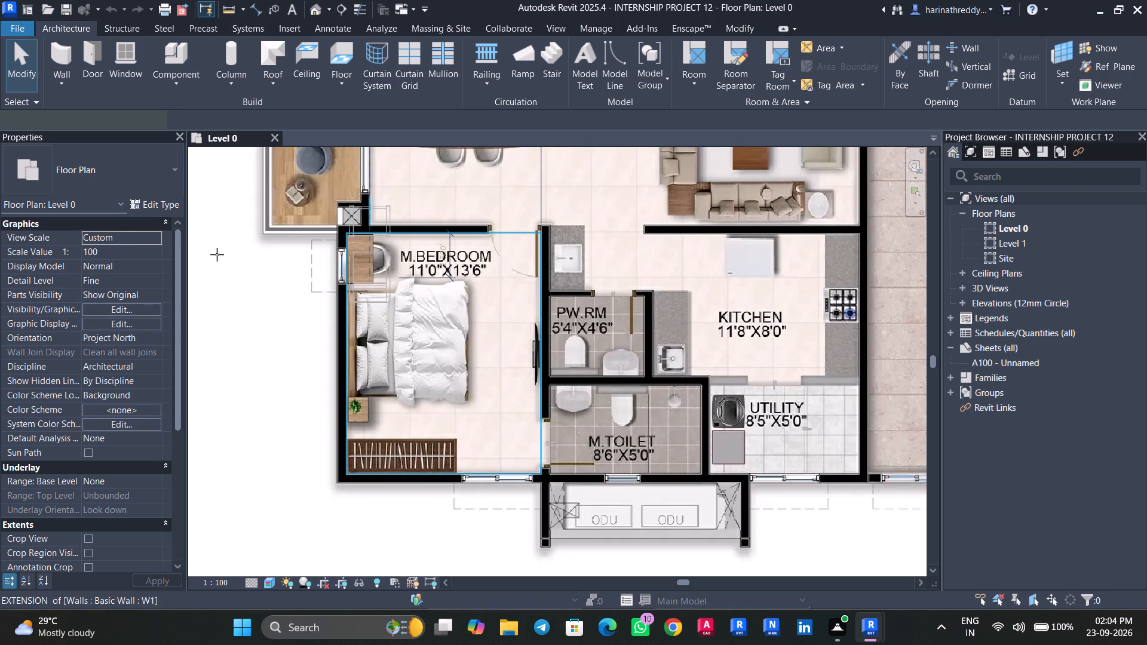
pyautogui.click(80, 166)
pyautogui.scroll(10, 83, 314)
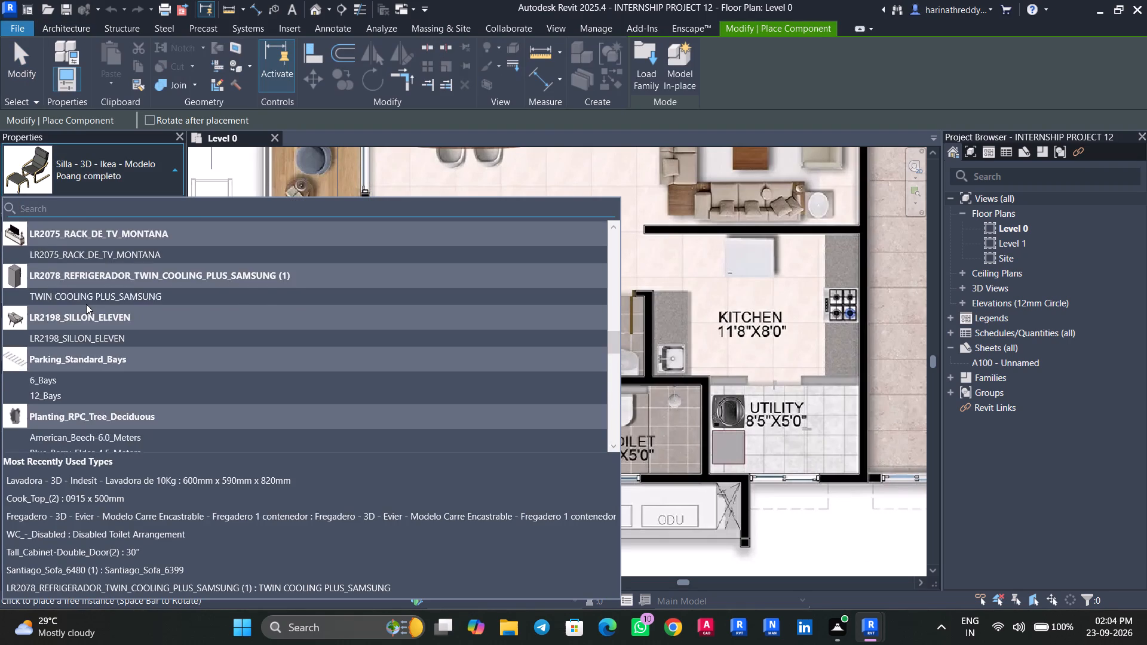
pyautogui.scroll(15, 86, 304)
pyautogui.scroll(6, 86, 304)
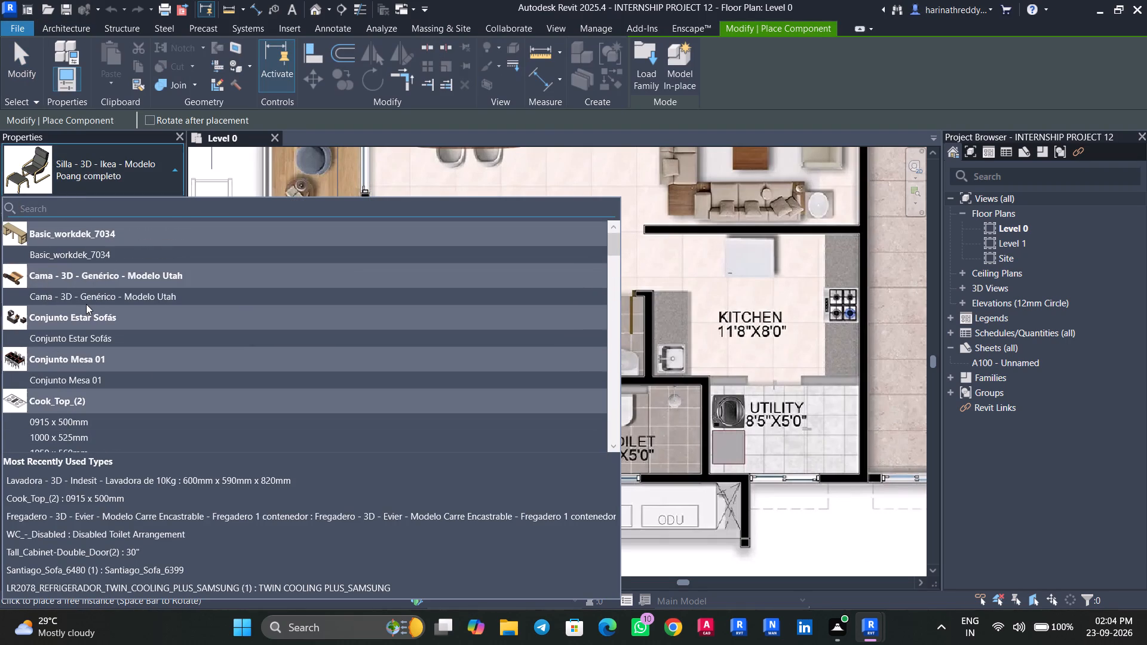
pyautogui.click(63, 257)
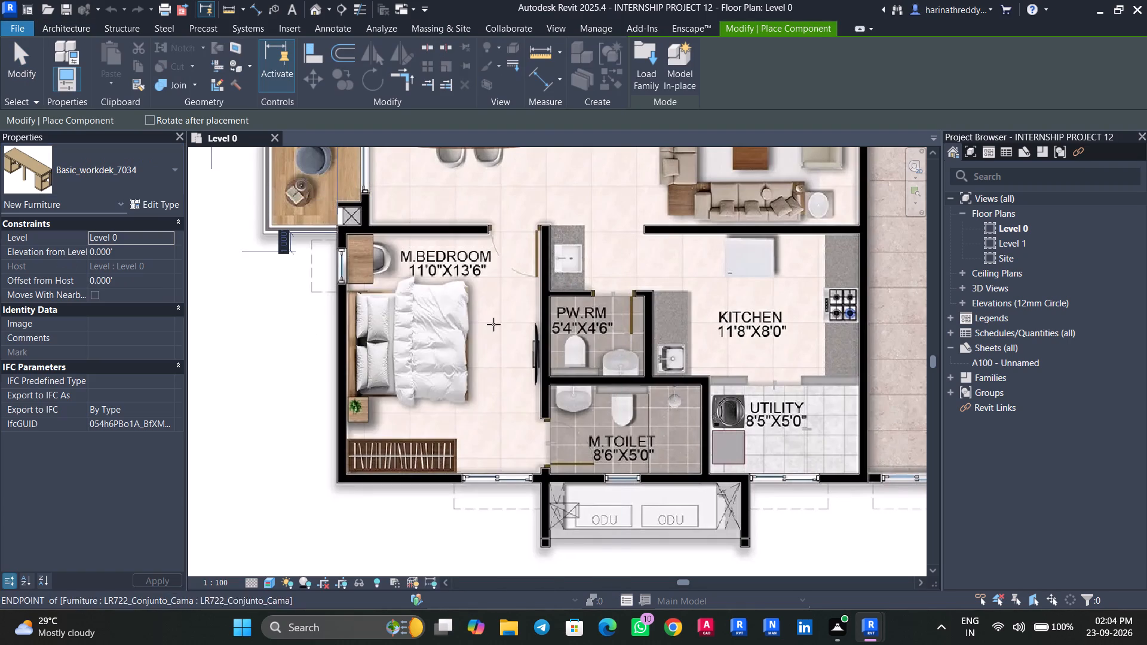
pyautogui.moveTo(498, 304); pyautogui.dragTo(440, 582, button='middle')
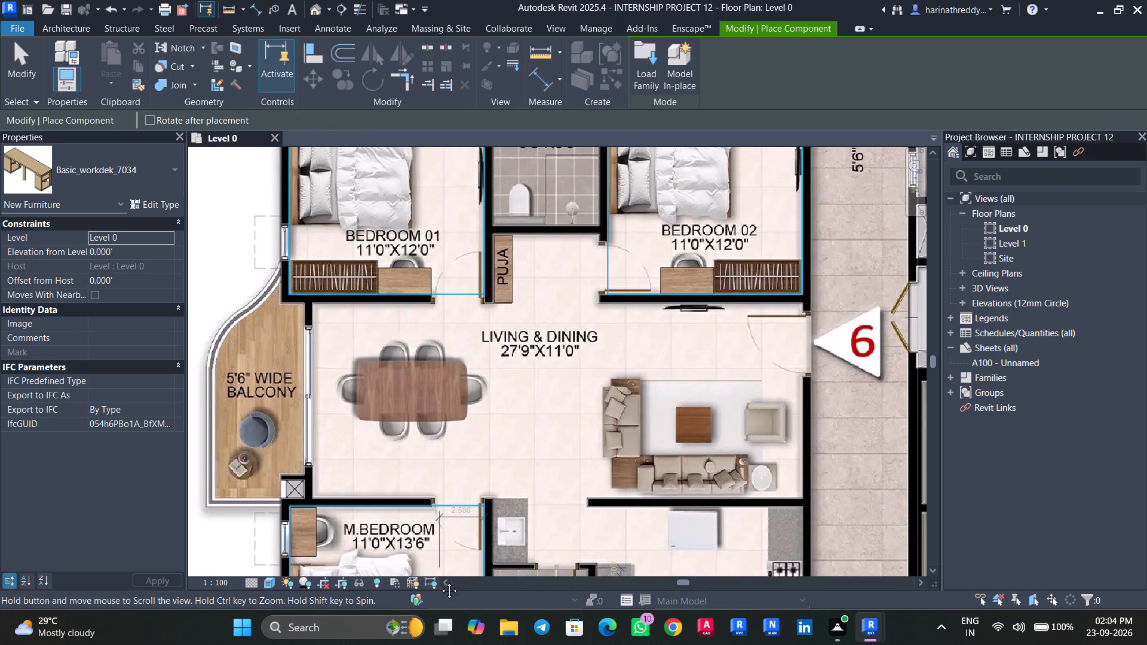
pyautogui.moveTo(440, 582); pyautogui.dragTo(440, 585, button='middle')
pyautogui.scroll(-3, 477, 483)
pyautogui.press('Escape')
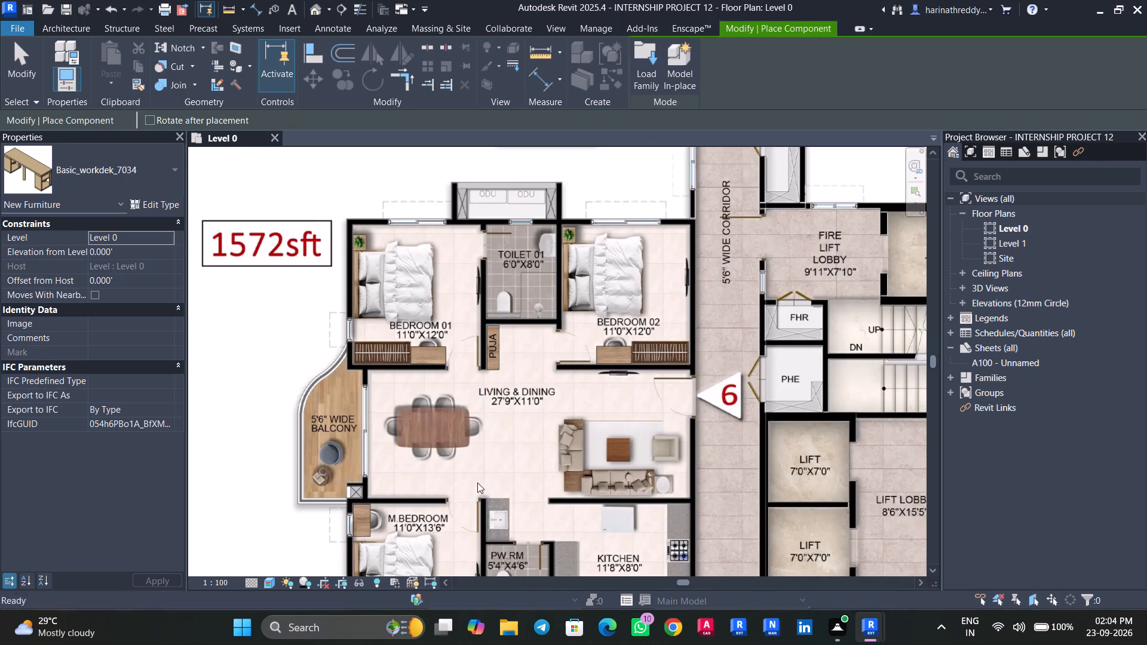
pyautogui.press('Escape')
# Place an LR2075_RACK_DE_TV_MONTANA TV rack in the 1572 sft apartment's living area, against the wall shared with Bedroom 02.
pyautogui.scroll(-1, 496, 479)
pyautogui.scroll(4, 496, 478)
pyautogui.moveTo(484, 470); pyautogui.dragTo(467, 553, button='middle')
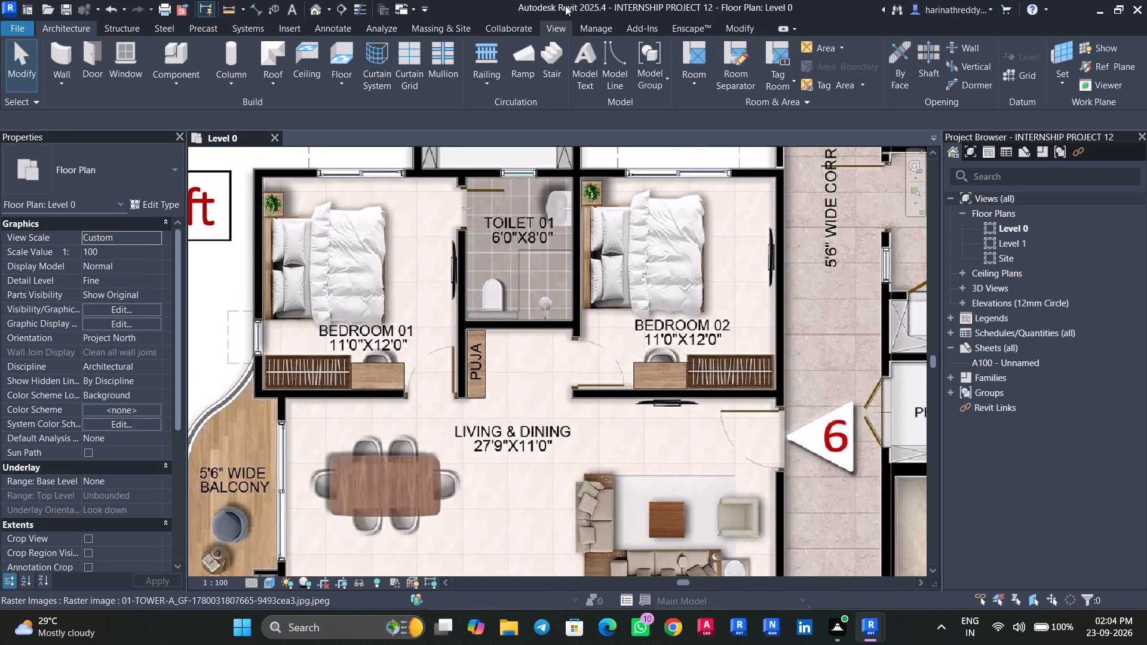
pyautogui.press('c')
pyautogui.press('m')
pyautogui.click(75, 184)
pyautogui.scroll(6, 61, 389)
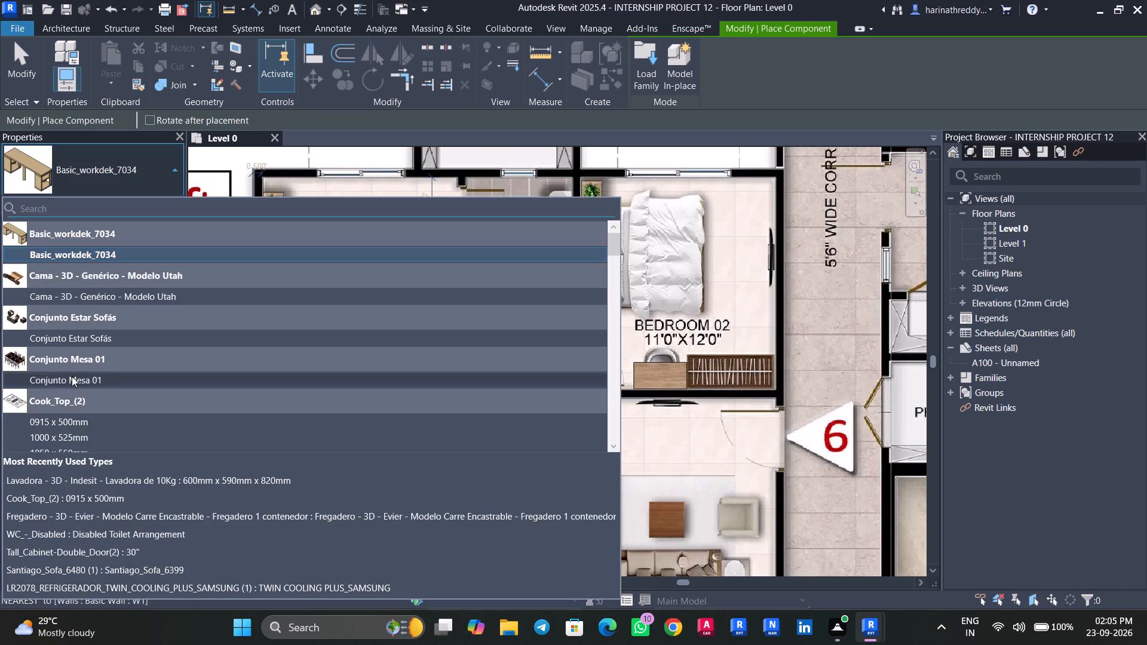
pyautogui.scroll(1, 72, 376)
pyautogui.scroll(-11, 72, 376)
pyautogui.scroll(1, 72, 376)
pyautogui.scroll(-8, 72, 376)
pyautogui.scroll(5, 72, 376)
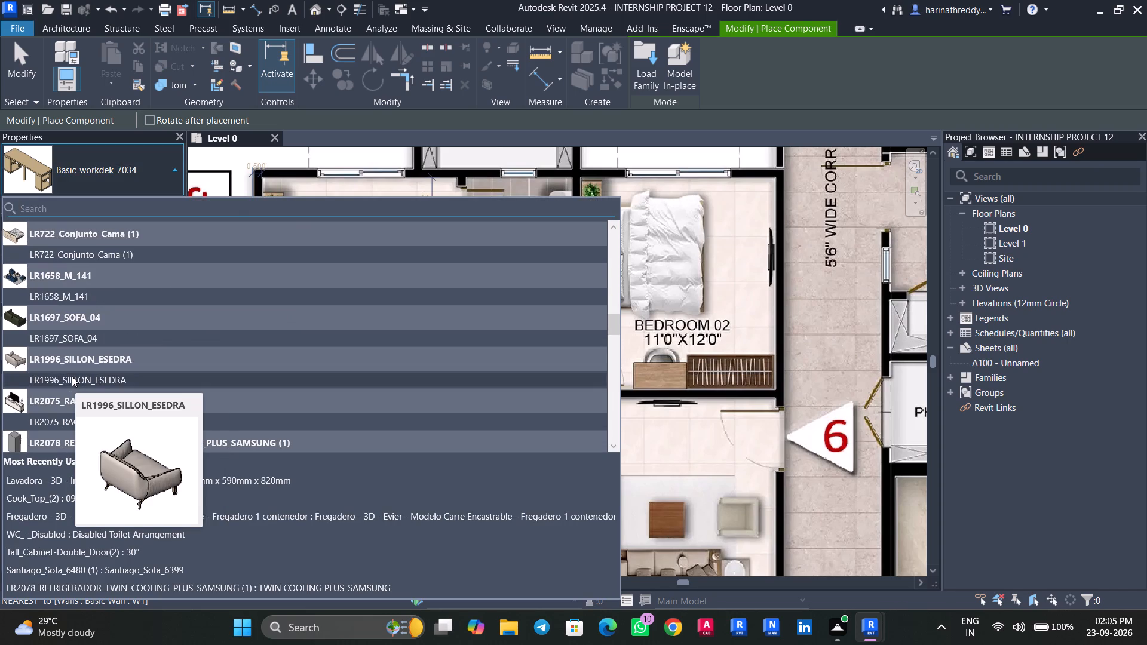
pyautogui.click(79, 423)
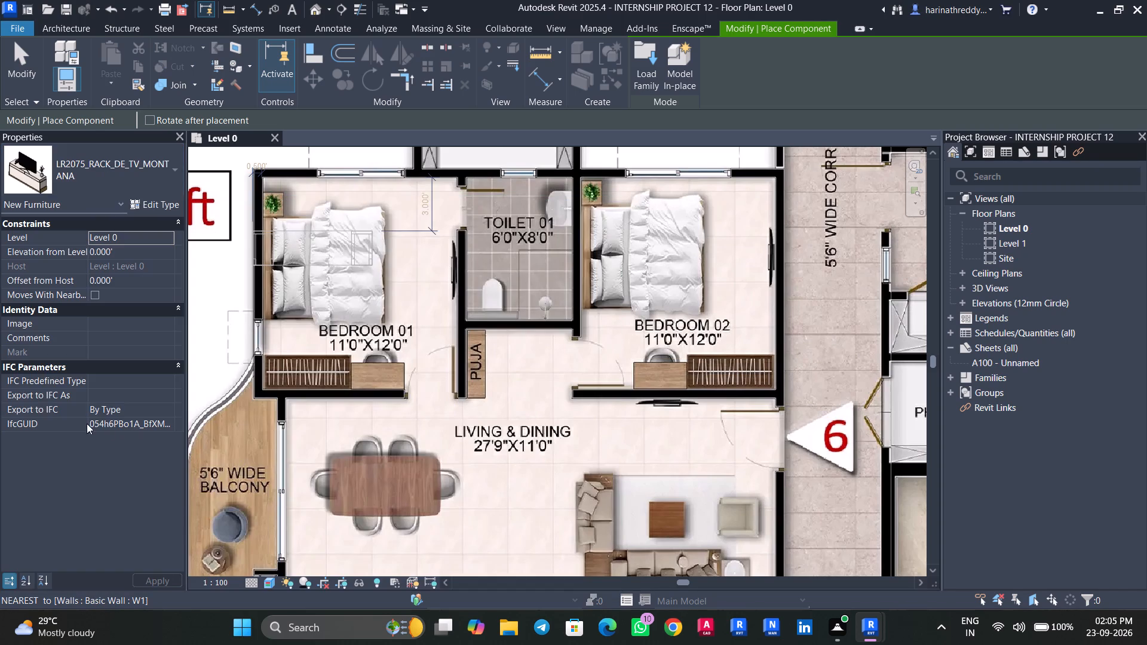
pyautogui.click(595, 403)
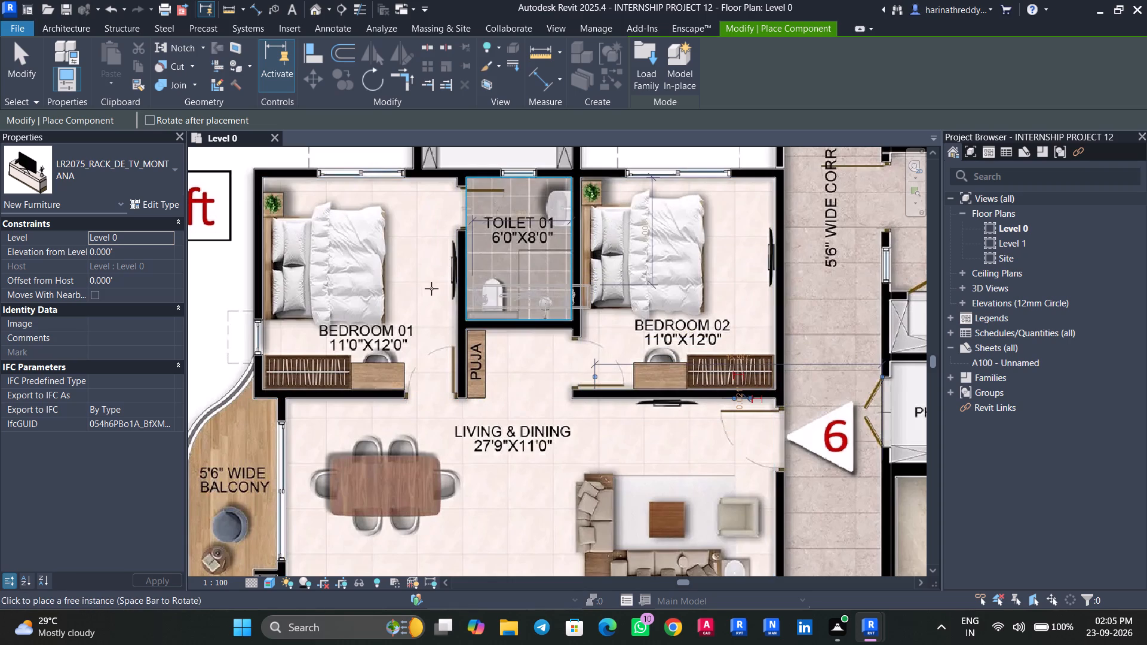
# Place the TV rack, rotated parallel to the wall, in Bedroom 01 against the wall shared with Toilet 01.
pyautogui.press('space')
pyautogui.press('space')
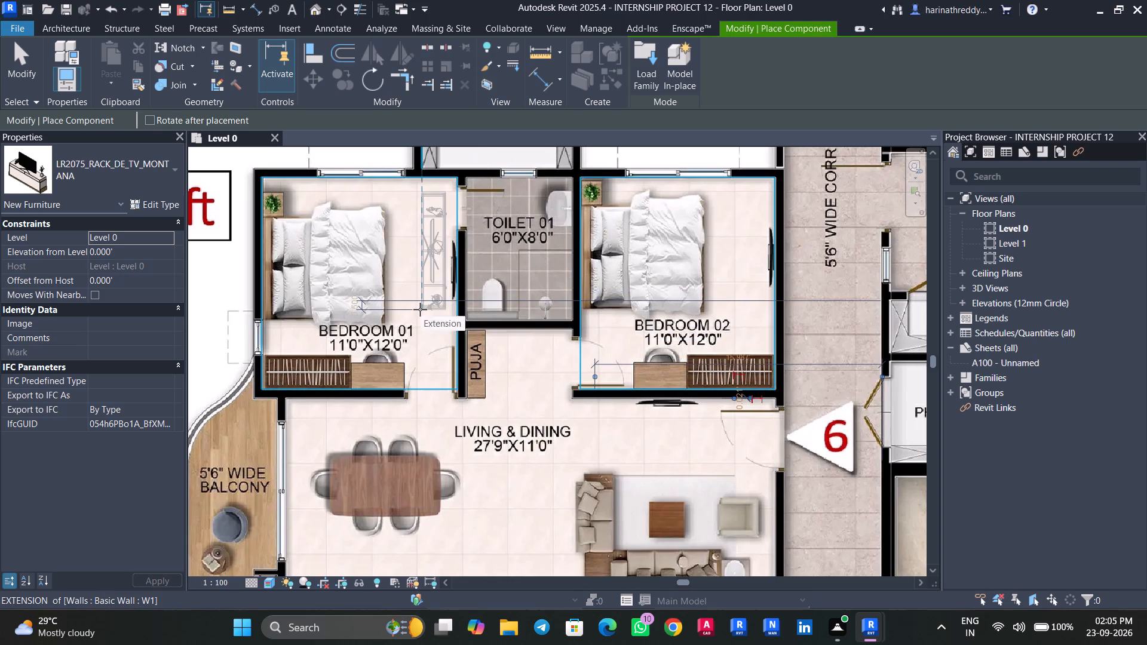
pyautogui.press('space')
pyautogui.press('space')
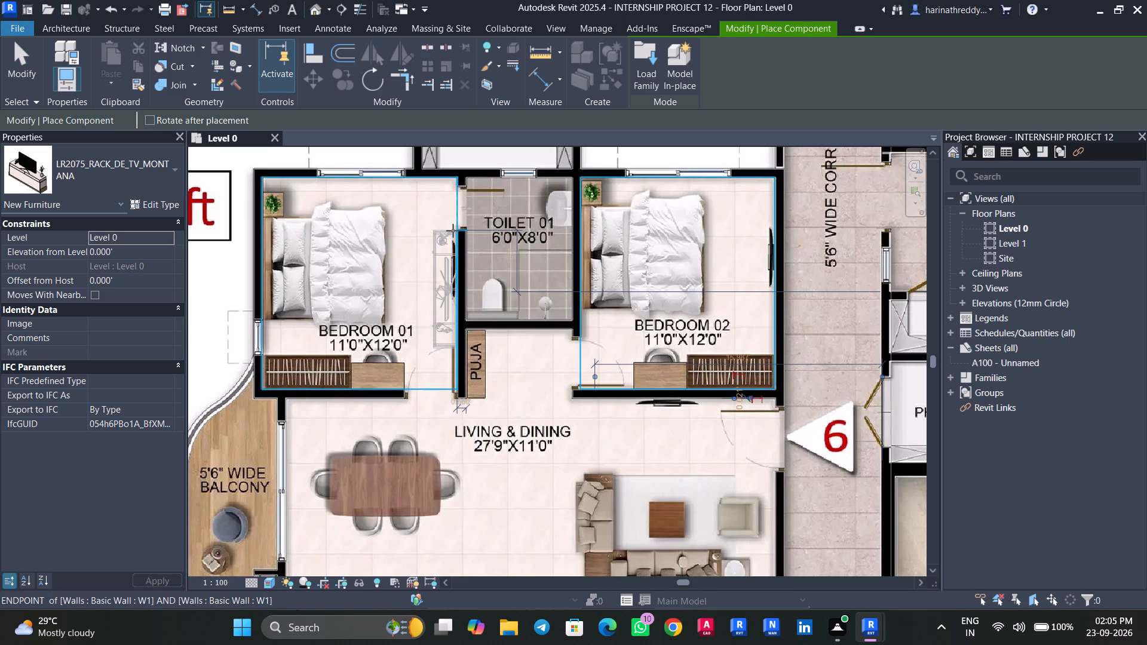
pyautogui.click(453, 231)
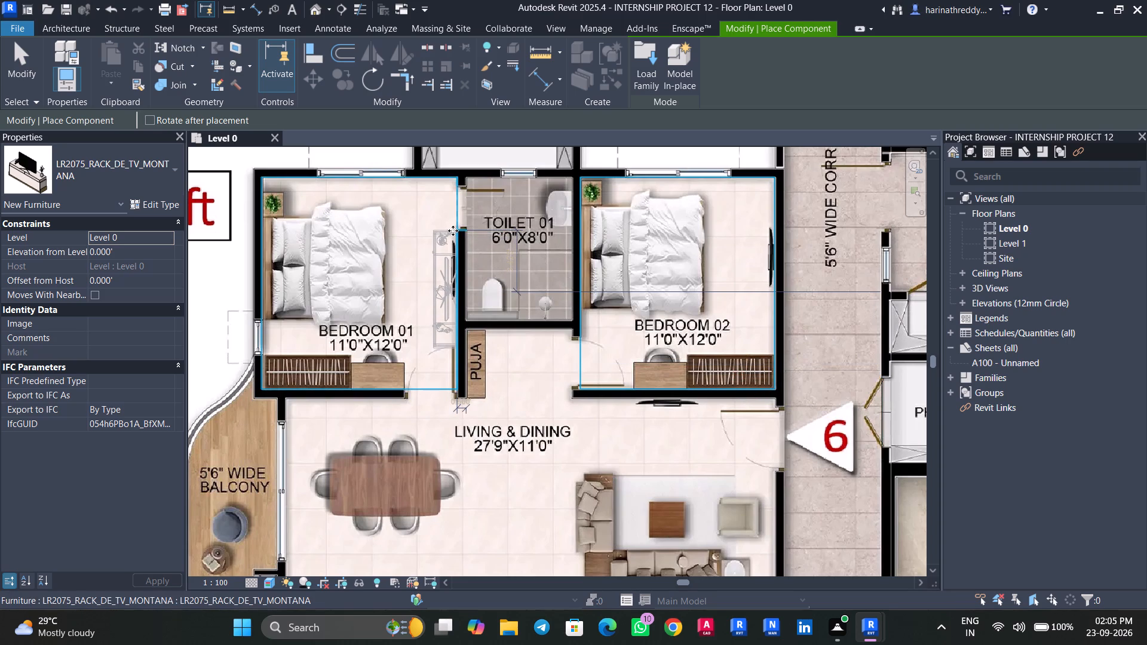
# Place another TV rack in the M.Bedroom against the PW.RM wall, opposite the bed, and end the placement.
pyautogui.moveTo(514, 446); pyautogui.dragTo(561, 158, button='middle')
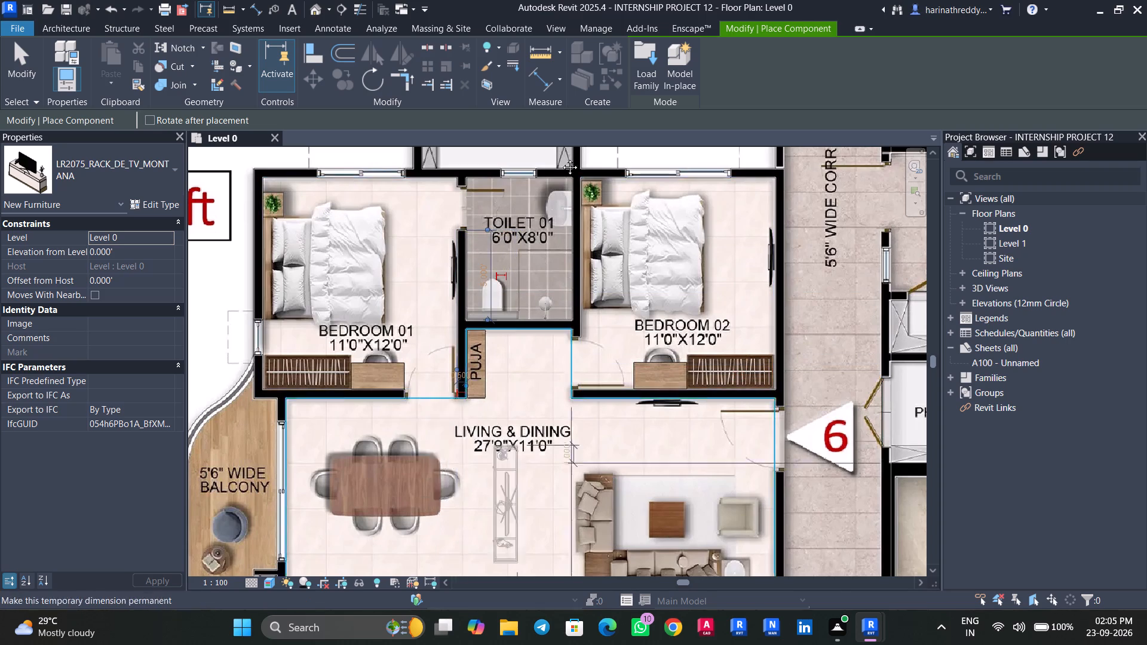
pyautogui.moveTo(561, 158); pyautogui.dragTo(565, 138, button='middle')
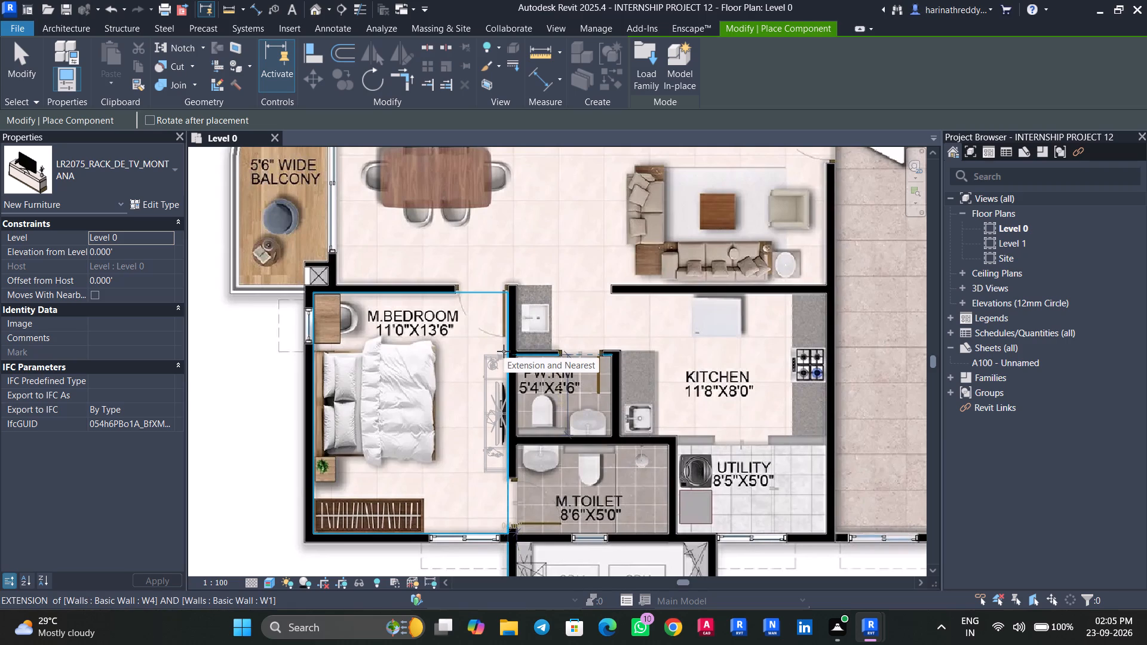
pyautogui.click(504, 351)
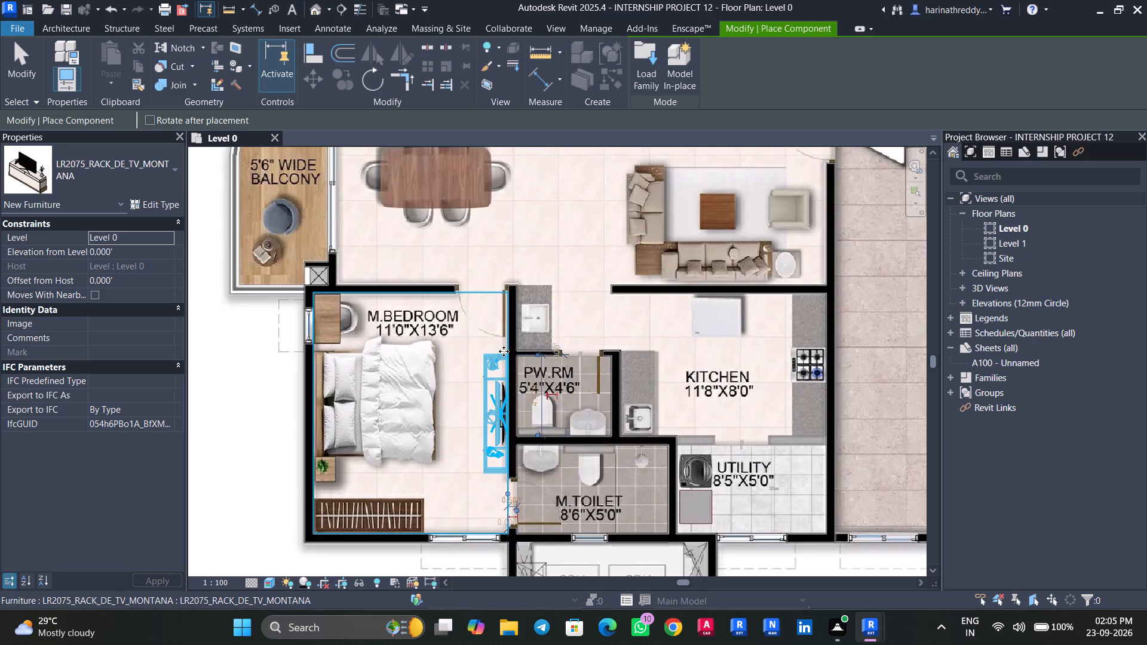
pyautogui.press('Escape')
pyautogui.press('Escape')
pyautogui.press('Escape')
# Place the LR2078_REFRIGERADOR_TWIN_COOLING_PLUS_SAMSUNG (1) refrigerator in the kitchen at the midpoint of the wall shared with the living area.
pyautogui.write('cm')
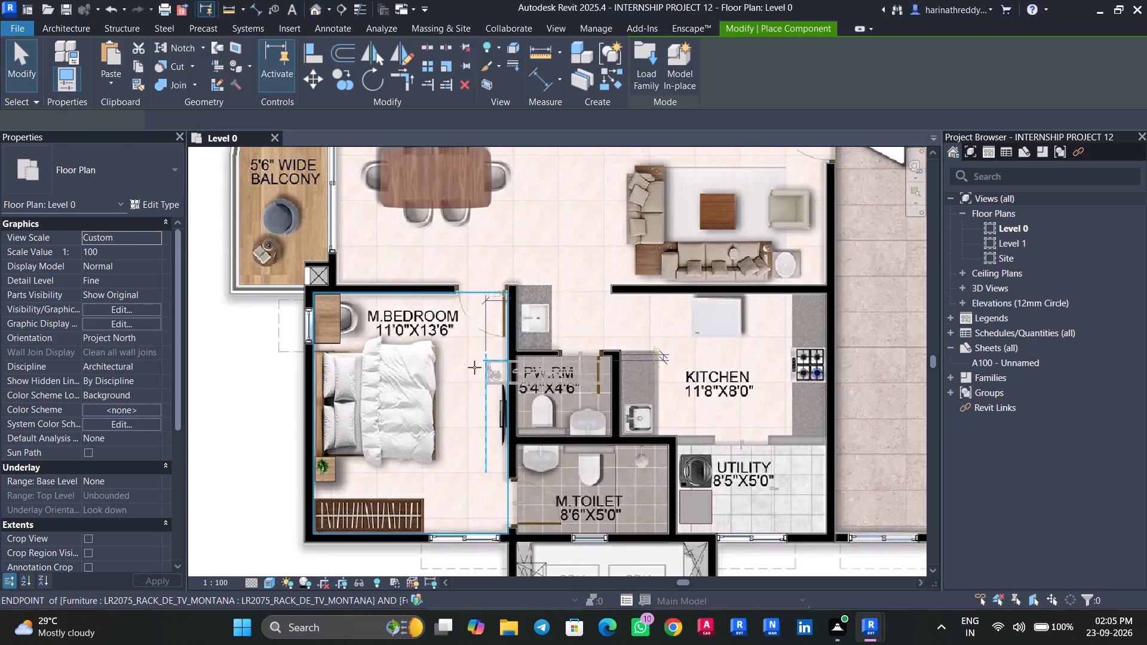
pyautogui.click(137, 200)
pyautogui.click(1131, 96)
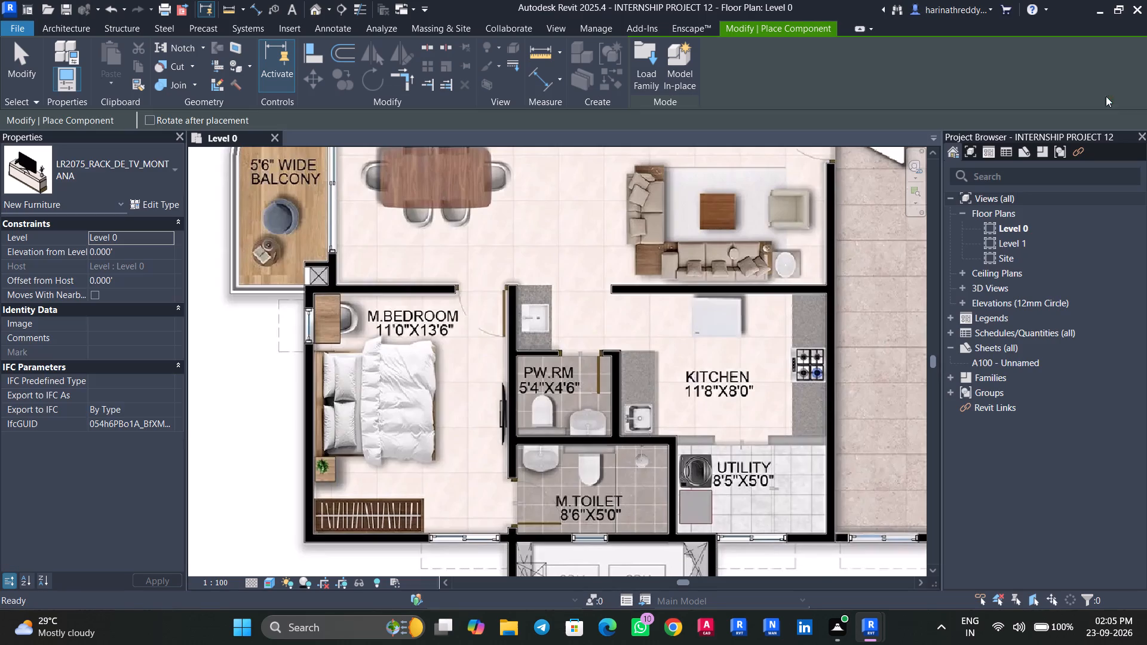
pyautogui.click(90, 170)
pyautogui.scroll(8, 80, 366)
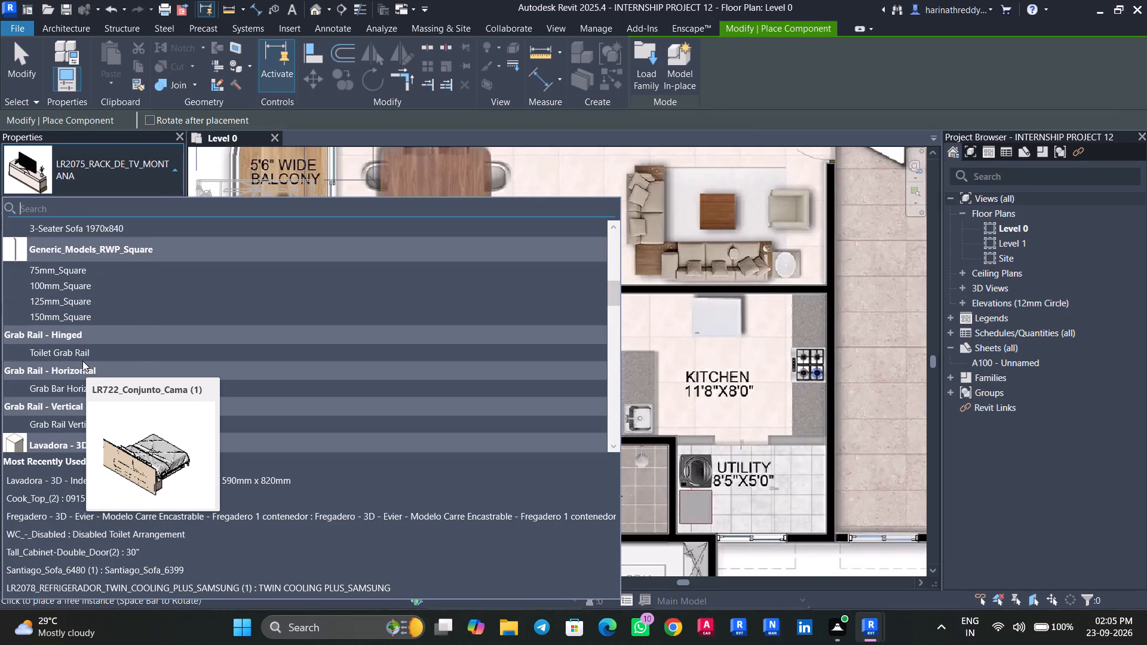
pyautogui.scroll(14, 82, 361)
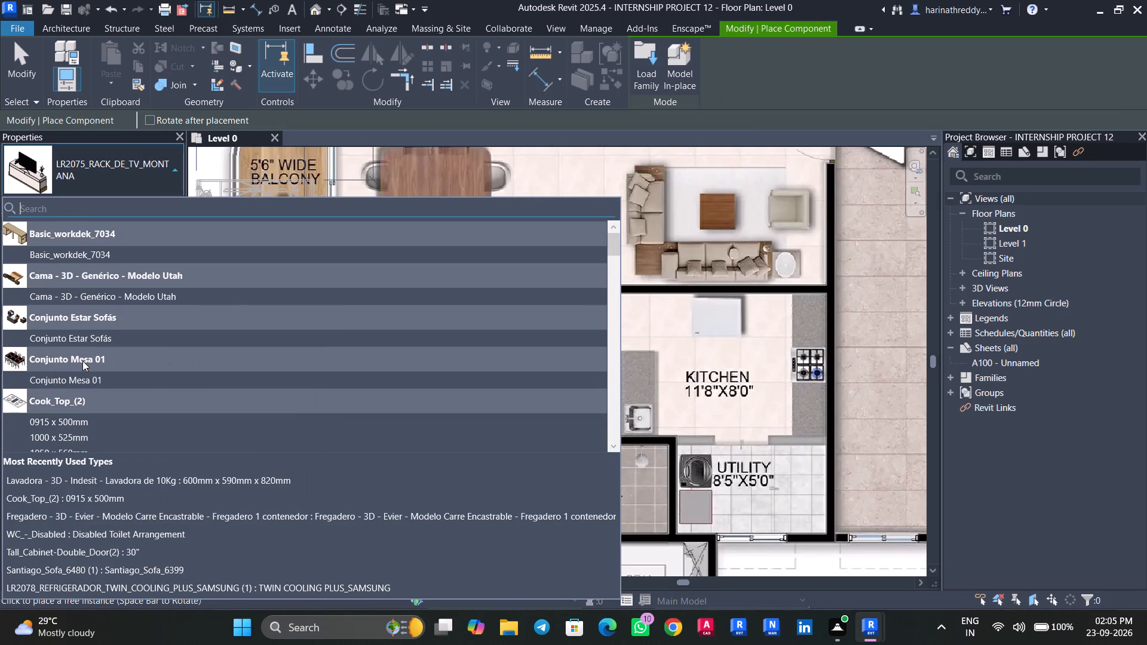
pyautogui.scroll(-8, 82, 361)
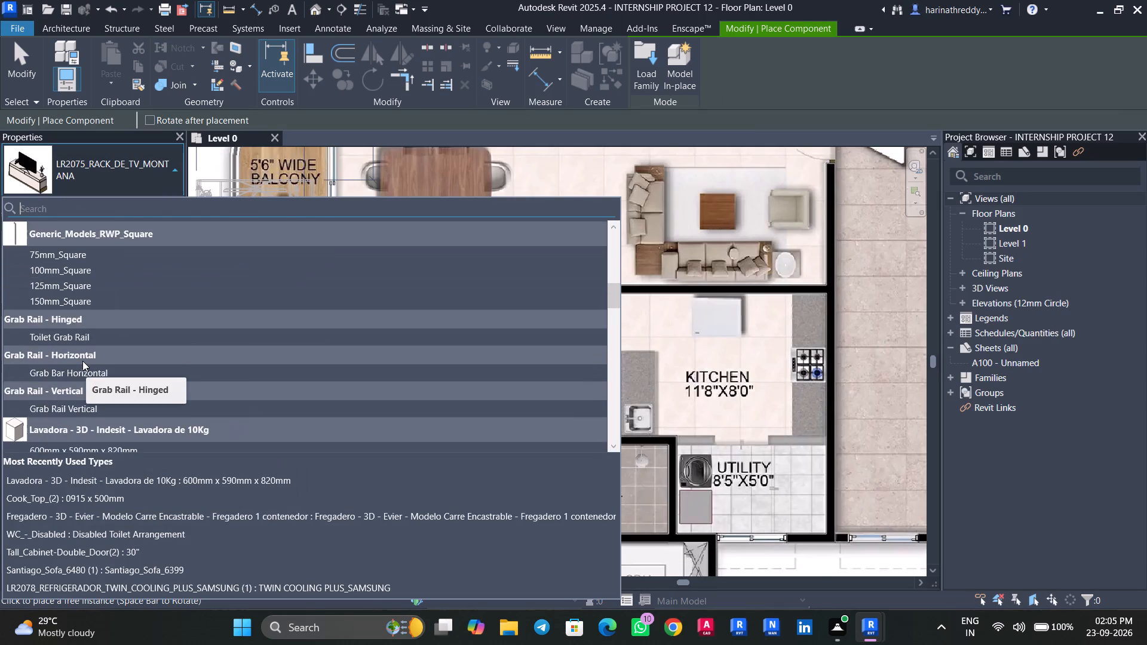
pyautogui.scroll(-7, 82, 361)
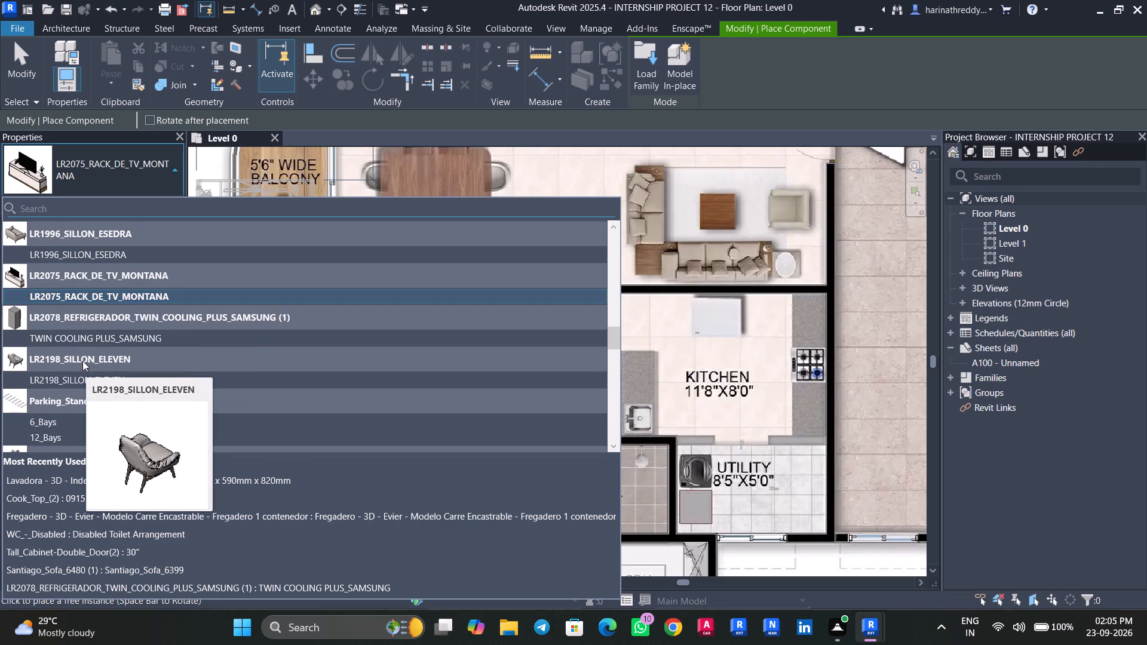
pyautogui.click(95, 332)
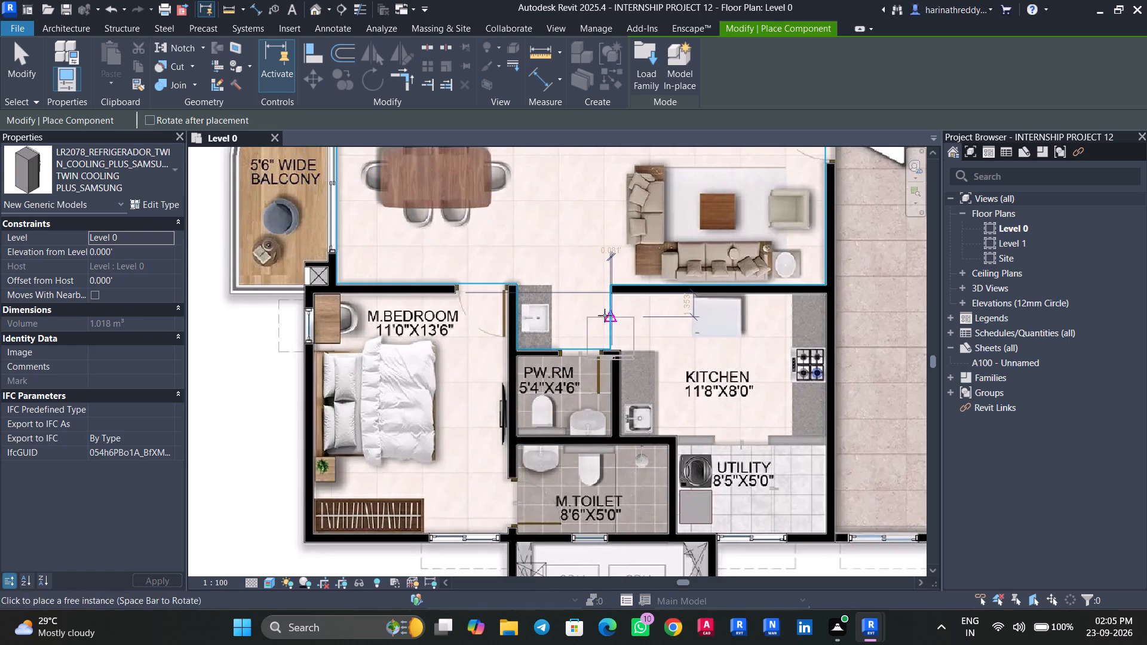
pyautogui.moveTo(605, 316); pyautogui.dragTo(615, 402, button='middle')
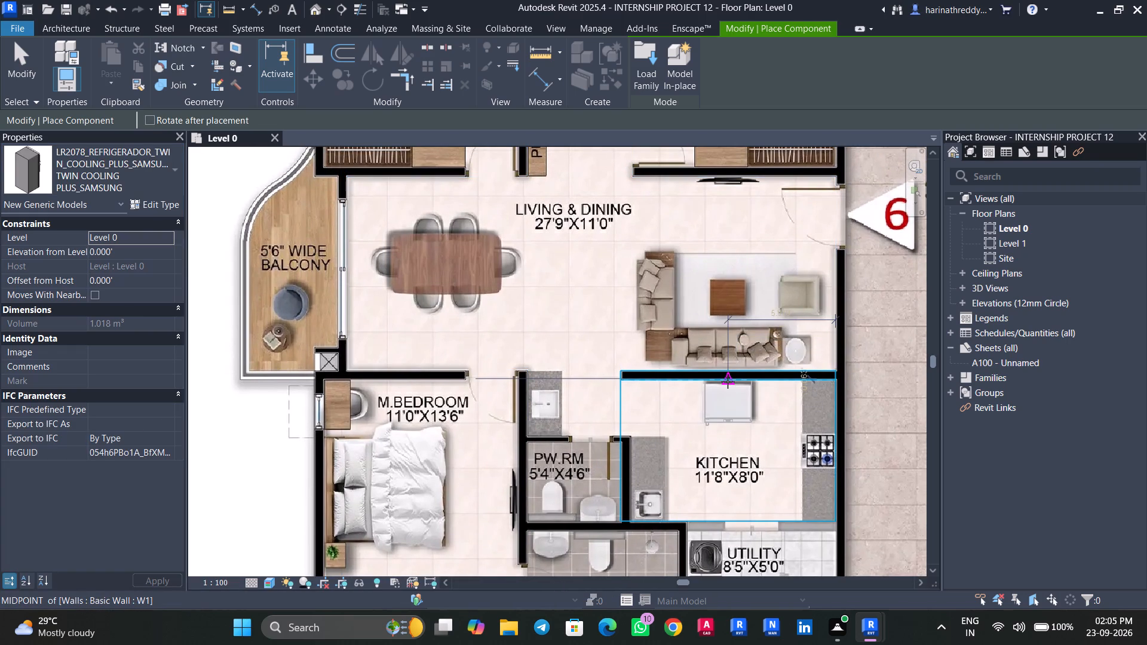
pyautogui.click(728, 382)
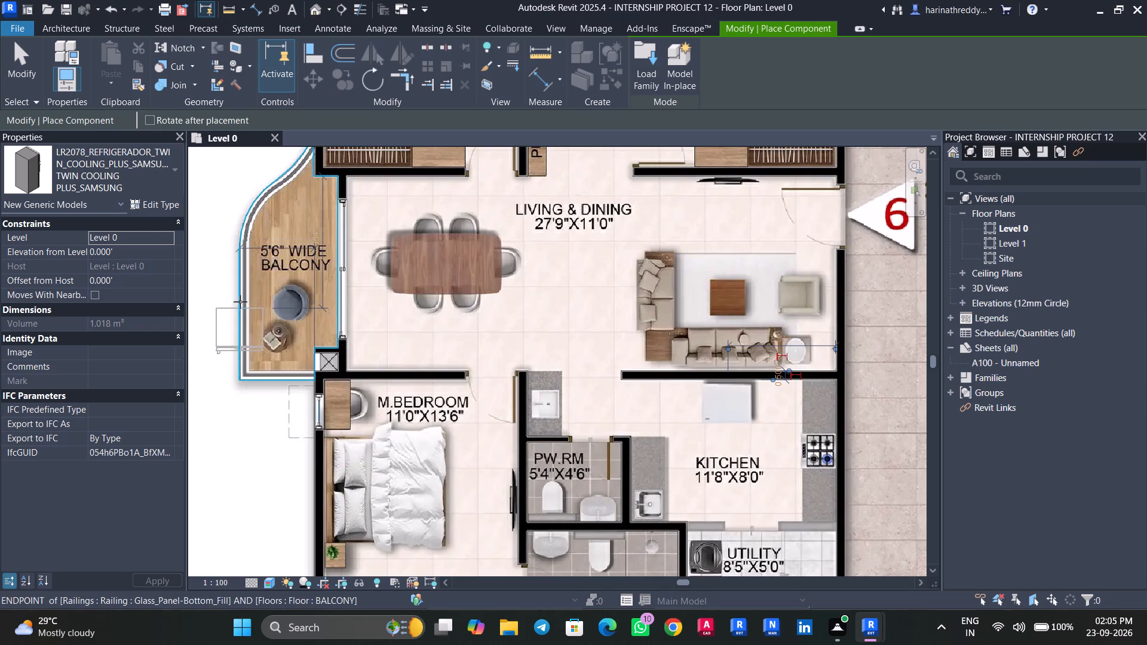
# Place a suite elevator closet in the M.Bedroom, rotated half a turn, over the drawn wardrobe in the corner against the window wall.
pyautogui.click(115, 182)
pyautogui.scroll(-6, 44, 421)
pyautogui.scroll(1, 47, 413)
pyautogui.scroll(-1, 51, 408)
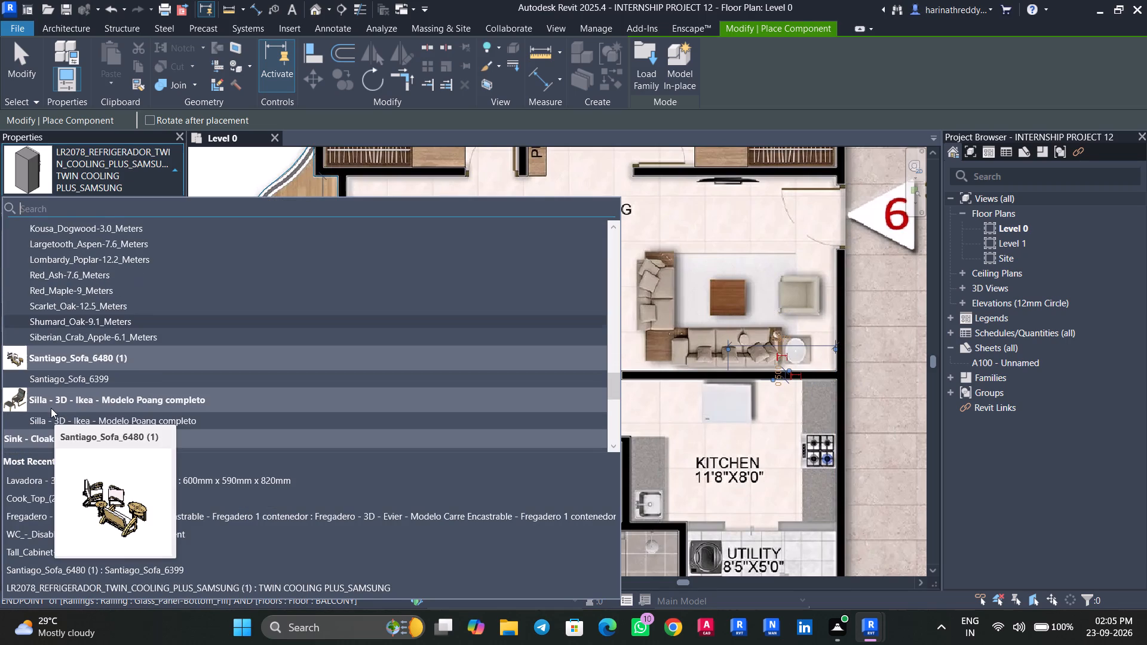
pyautogui.scroll(-1, 53, 383)
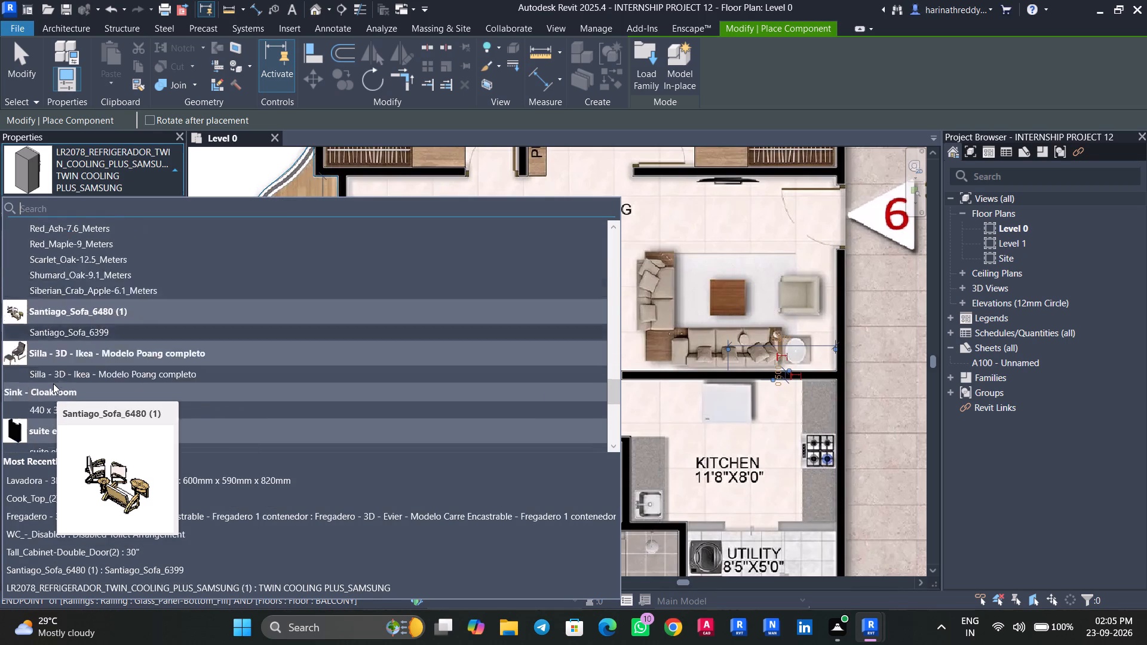
pyautogui.scroll(-1, 53, 383)
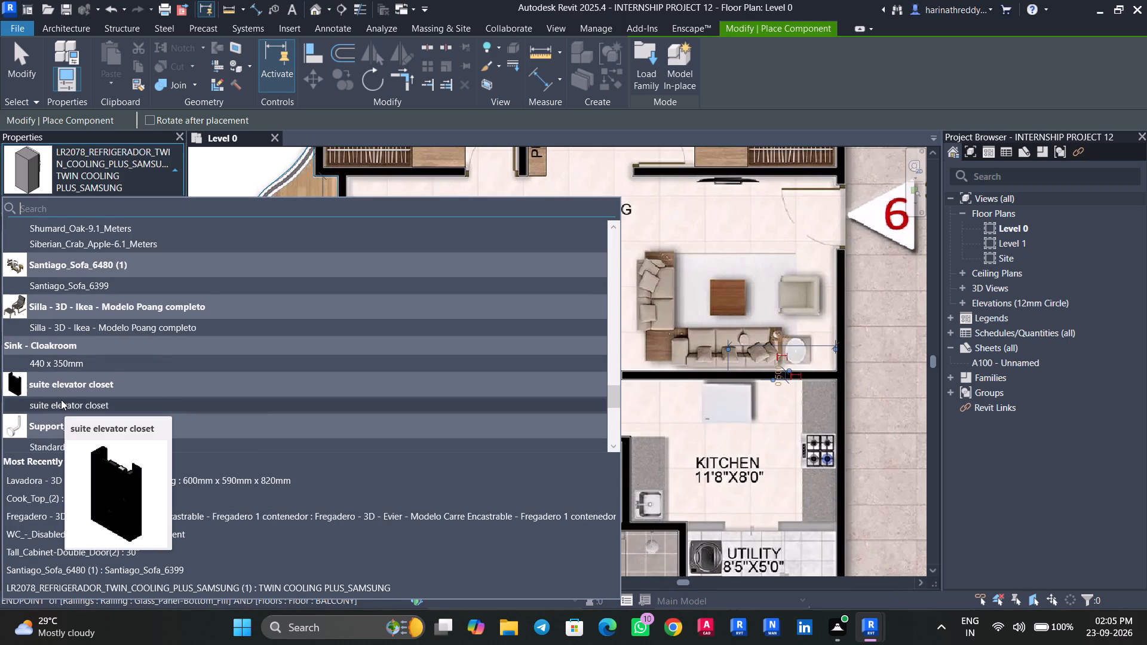
pyautogui.click(61, 400)
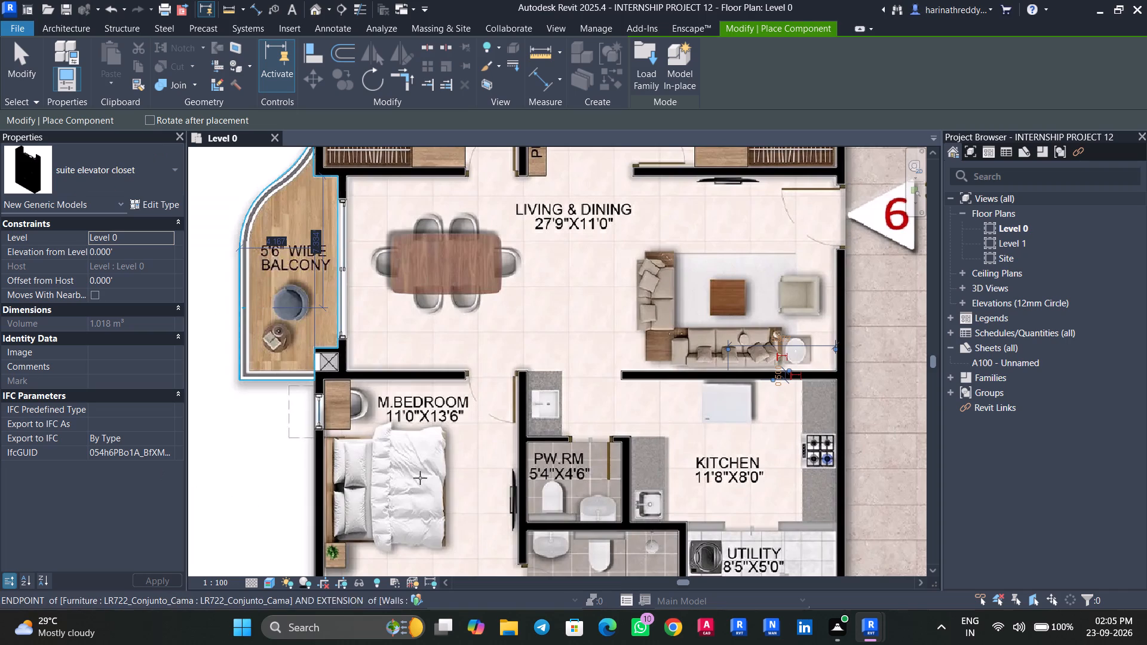
pyautogui.moveTo(444, 498); pyautogui.dragTo(460, 237, button='middle')
pyautogui.scroll(5, 348, 345)
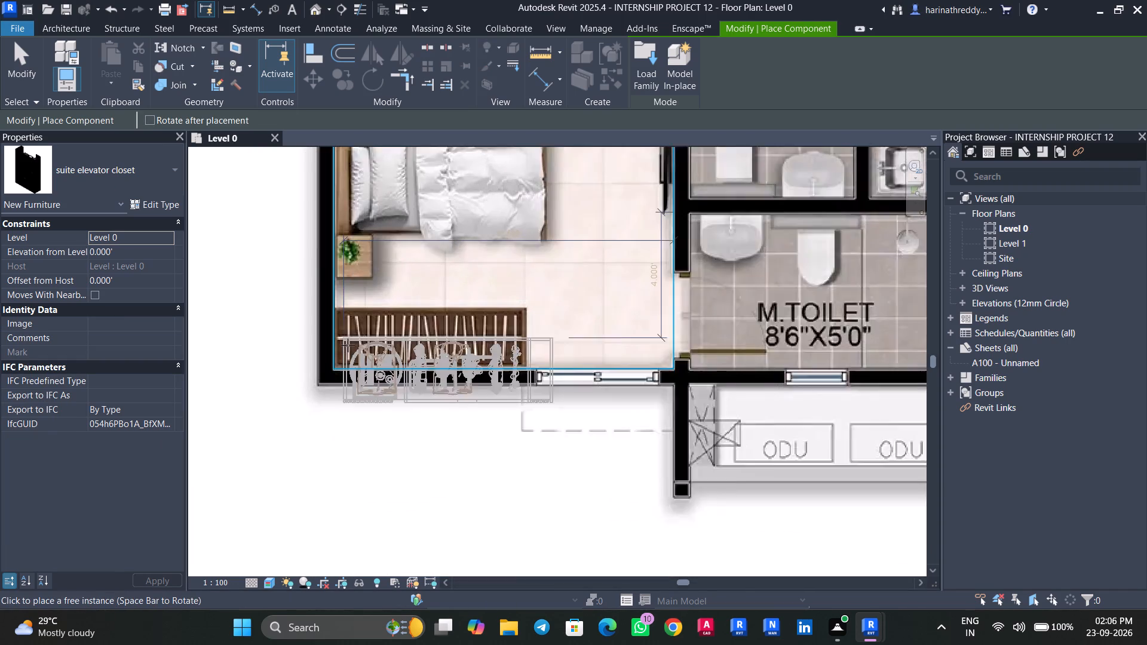
pyautogui.press('space')
pyautogui.press('space')
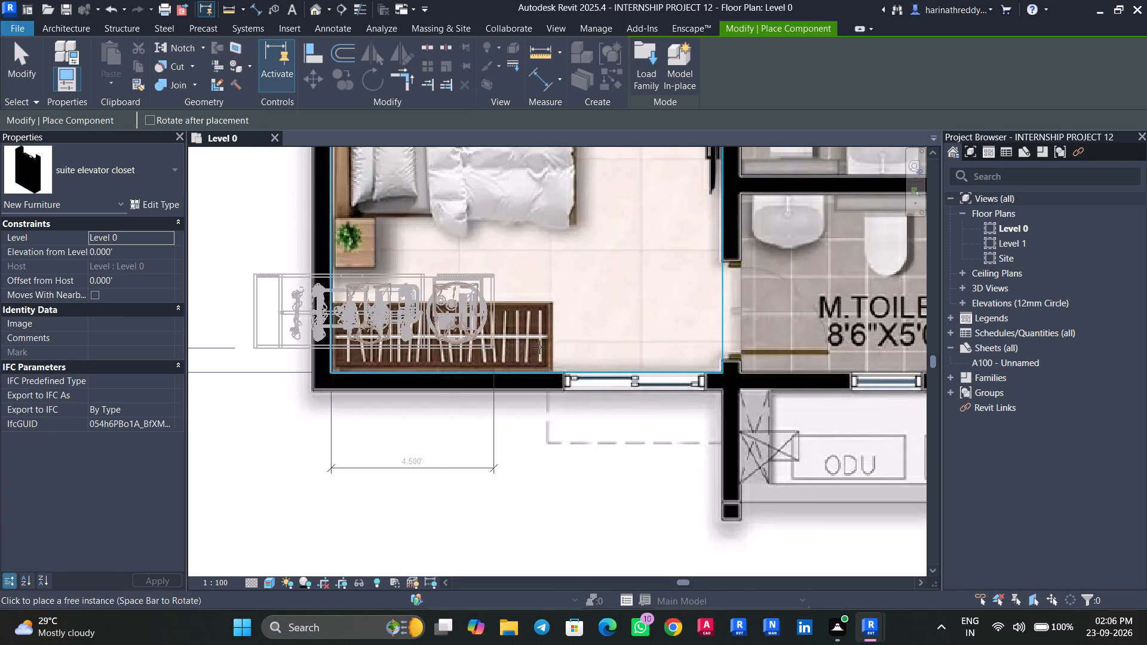
pyautogui.click(571, 377)
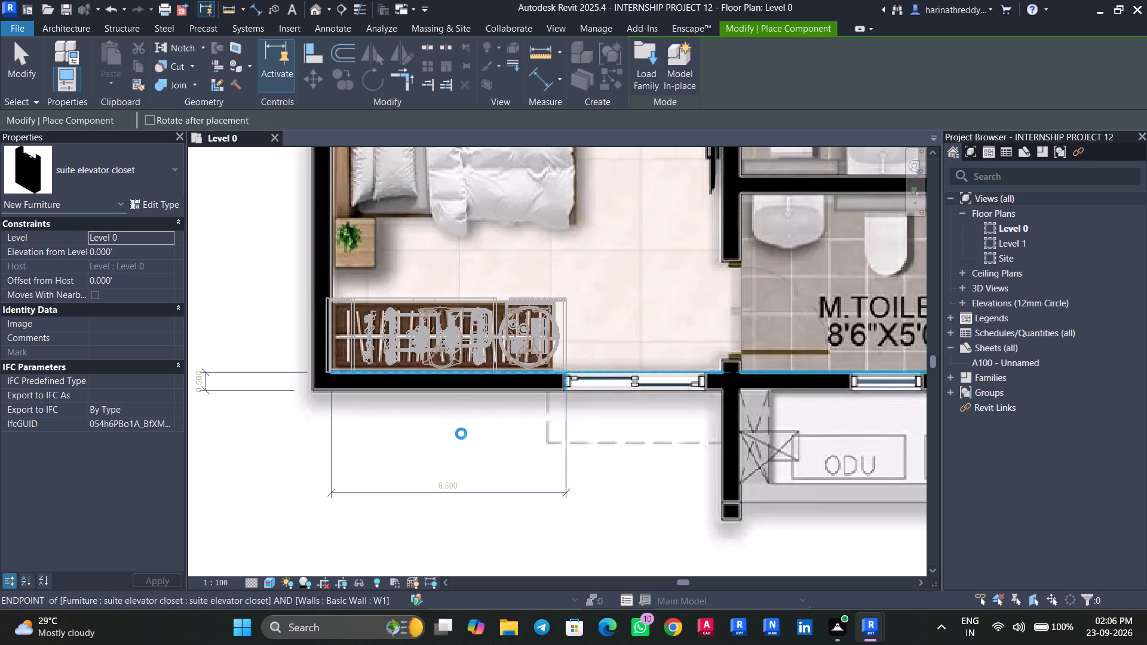
# Place another suite elevator closet in Bedroom 01 over the drawn wardrobe, against the wall shared with the living and dining area.
pyautogui.scroll(-13, 461, 434)
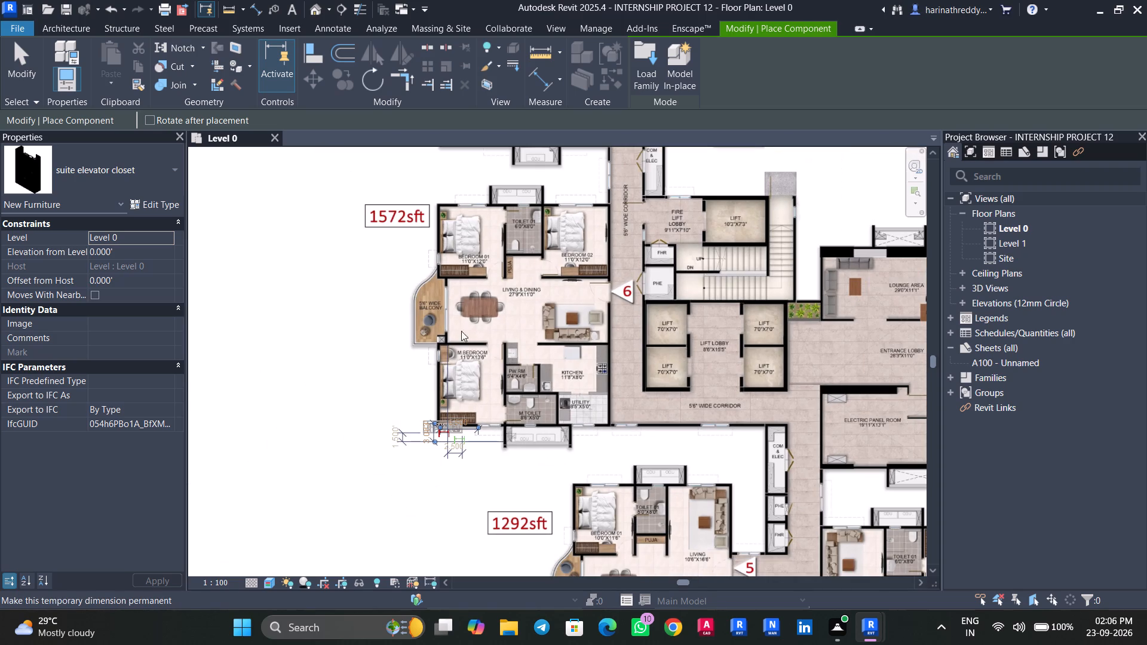
pyautogui.scroll(4, 460, 265)
pyautogui.scroll(-1, 464, 269)
pyautogui.scroll(9, 464, 269)
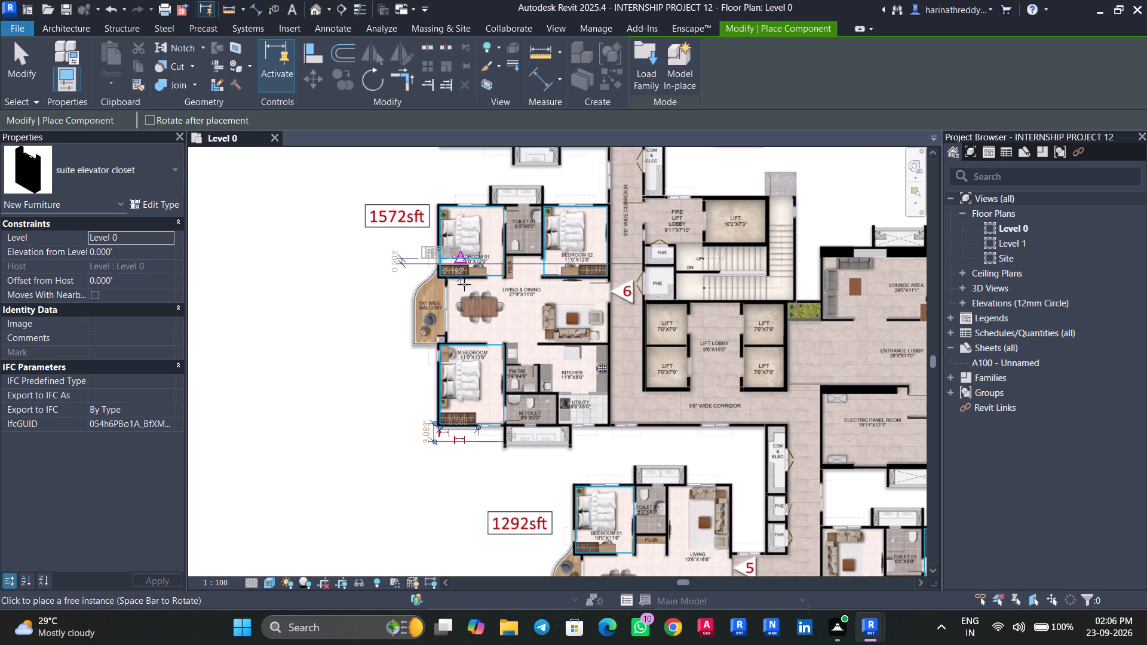
pyautogui.scroll(4, 464, 285)
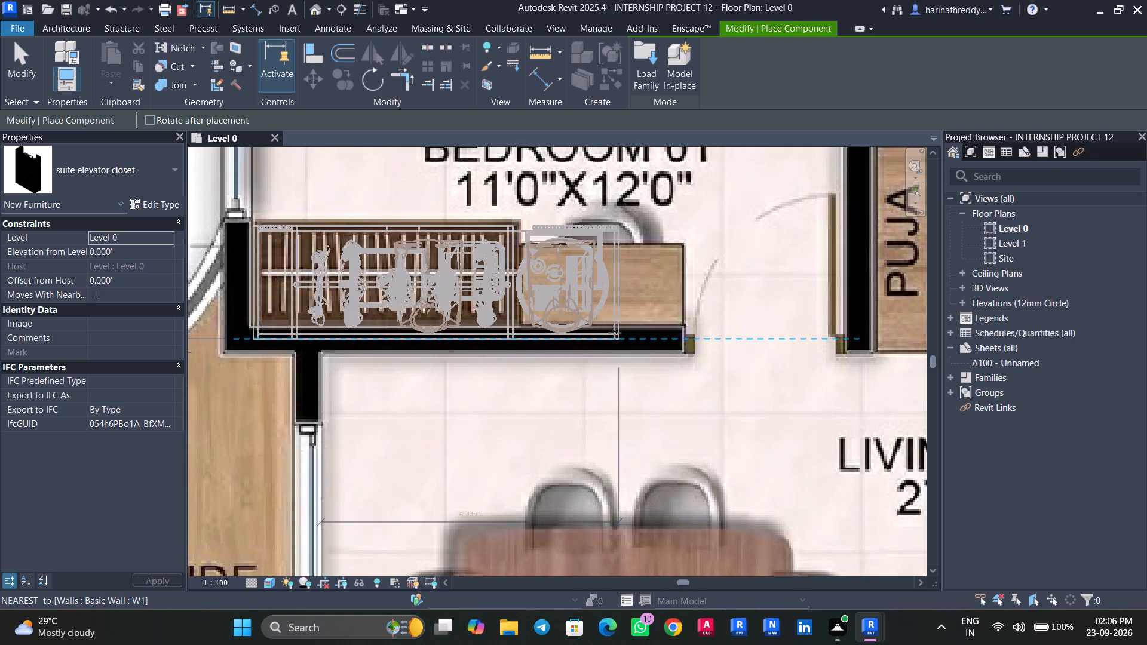
pyautogui.click(614, 332)
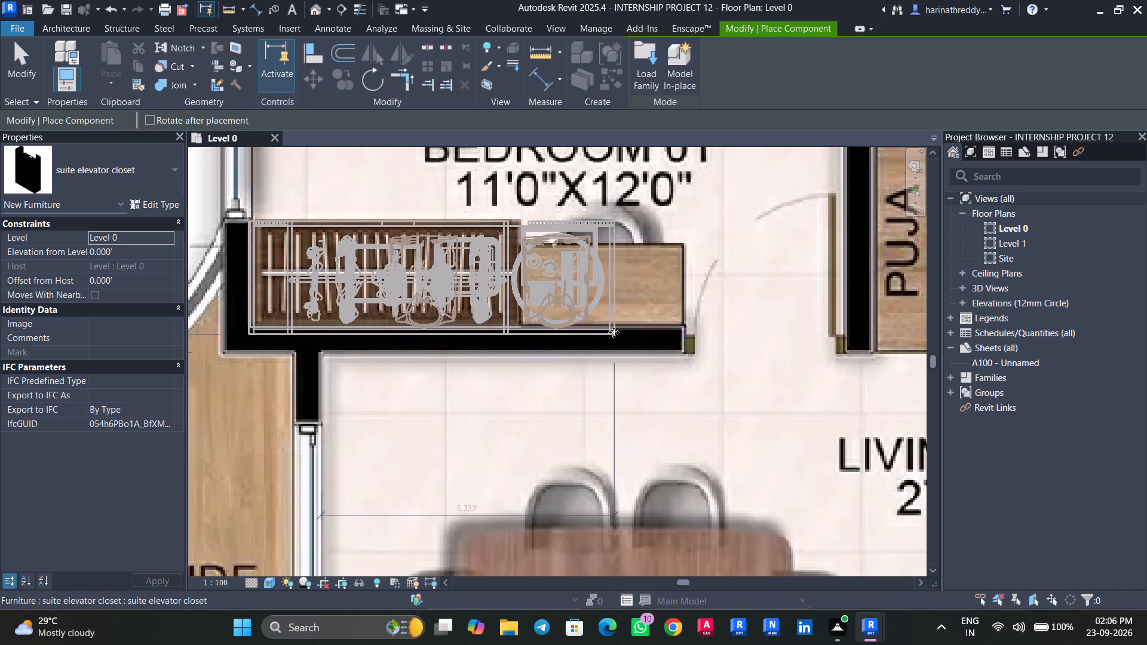
# Place a suite elevator closet in Bedroom 02 in the corner of the living-area and corridor walls, and end the placement.
pyautogui.scroll(-8, 614, 332)
pyautogui.moveTo(614, 332); pyautogui.dragTo(609, 332, button='middle')
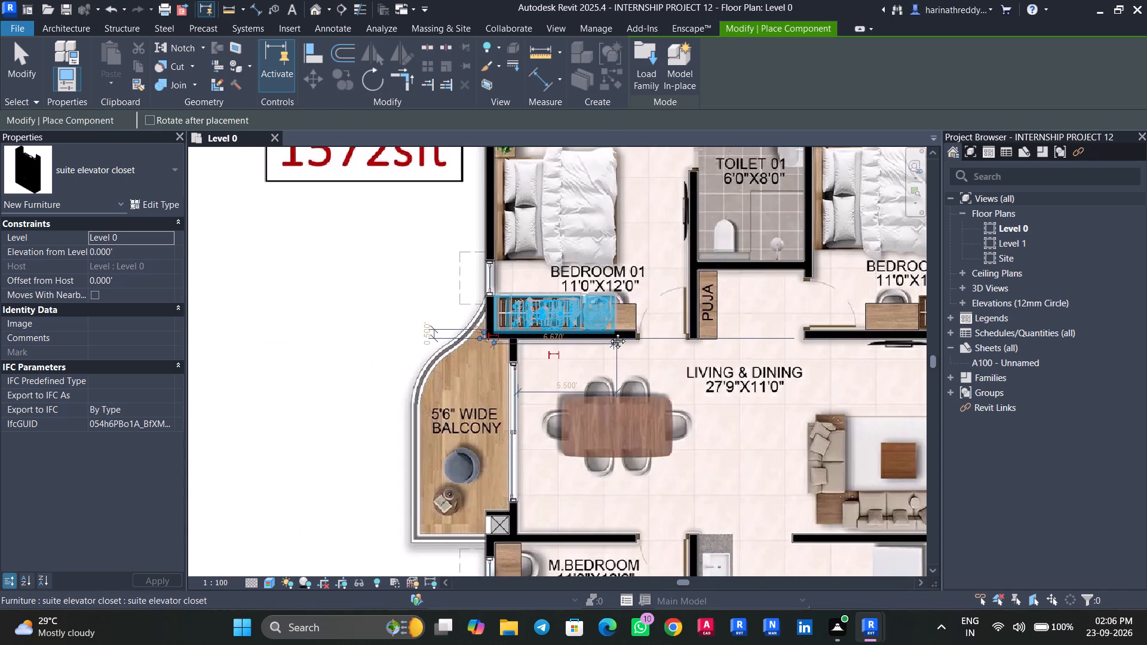
pyautogui.moveTo(609, 332); pyautogui.dragTo(298, 360, button='middle')
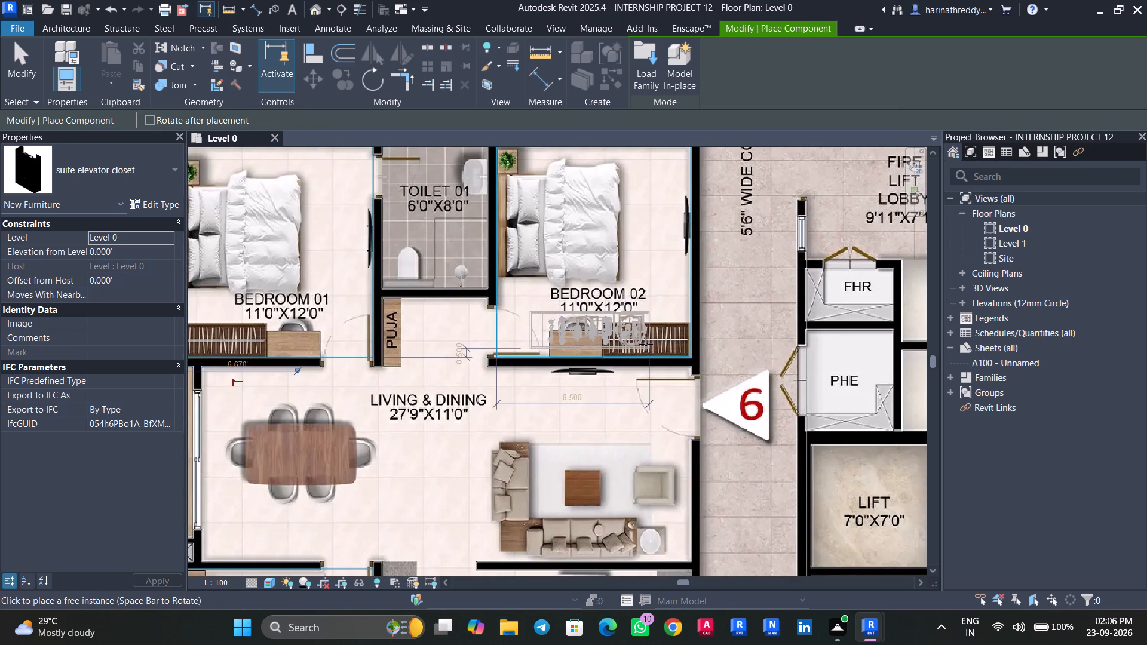
pyautogui.scroll(3, 682, 351)
pyautogui.scroll(-1, 682, 352)
pyautogui.scroll(5, 683, 352)
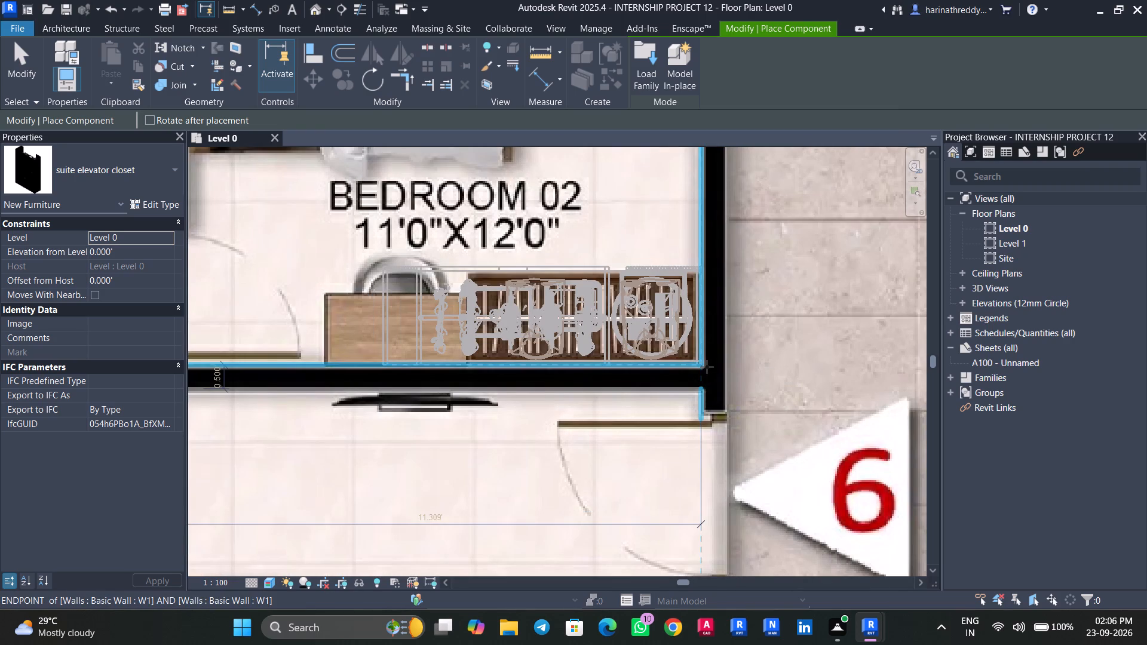
pyautogui.click(707, 367)
pyautogui.scroll(-3, 707, 367)
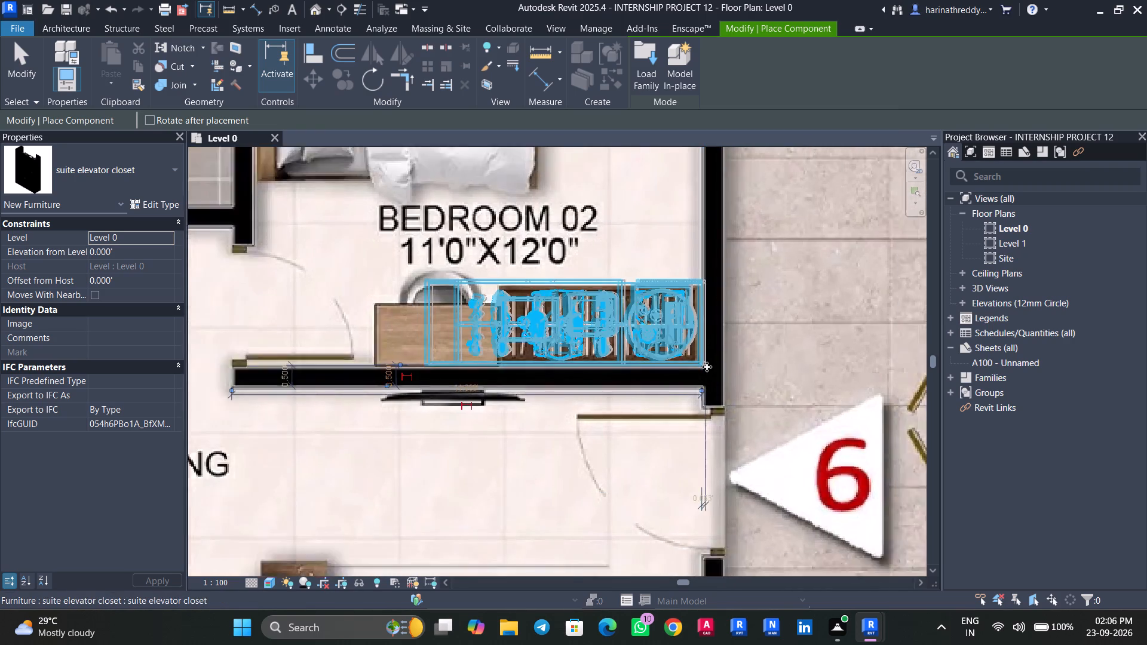
pyautogui.scroll(-7, 707, 367)
pyautogui.press('Escape')
pyautogui.press('Escape')
pyautogui.press('Escape')
pyautogui.press('Escape')
pyautogui.press('Escape')
# Place an Escritorio_de_estudiante_de_600x740mm desk, type 600 x 460 x 740mm, in Bedroom 01 on the drawn desk beside the wardrobe.
pyautogui.scroll(2, 568, 410)
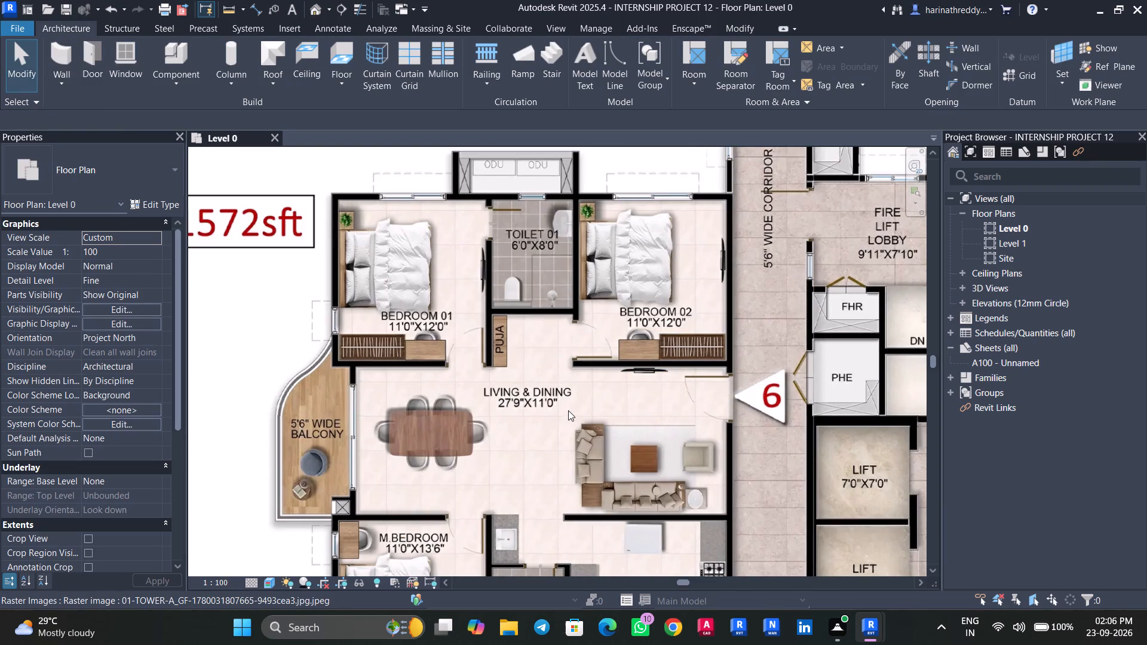
pyautogui.scroll(-2, 568, 410)
pyautogui.scroll(4, 375, 343)
pyautogui.scroll(3, 439, 365)
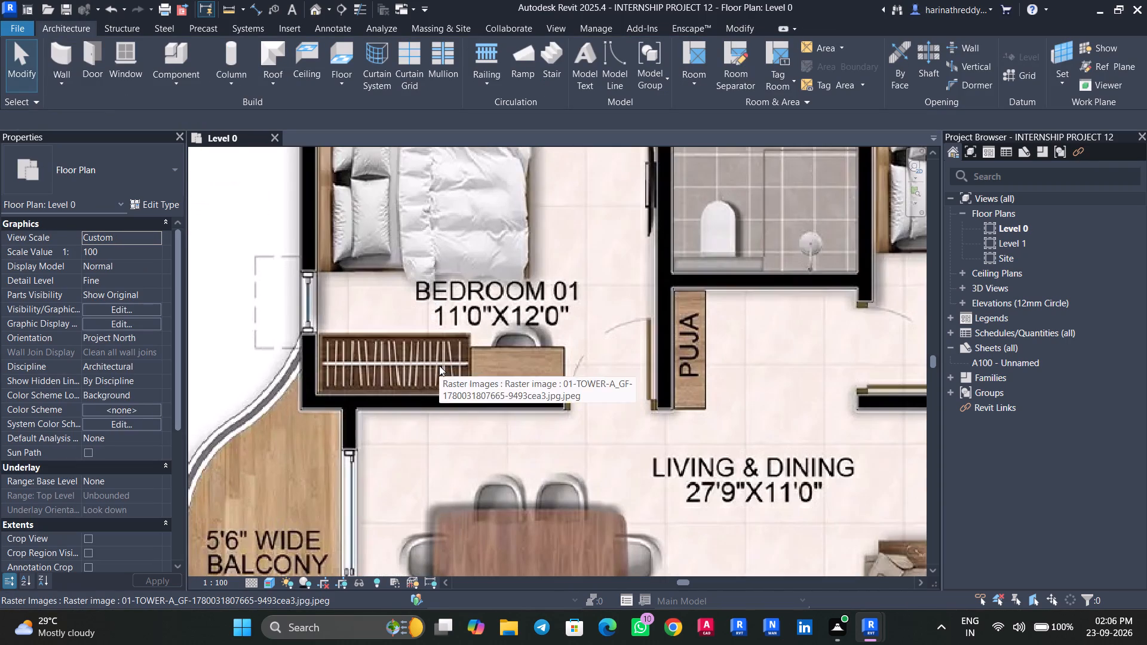
pyautogui.write('cm')
pyautogui.press('Escape')
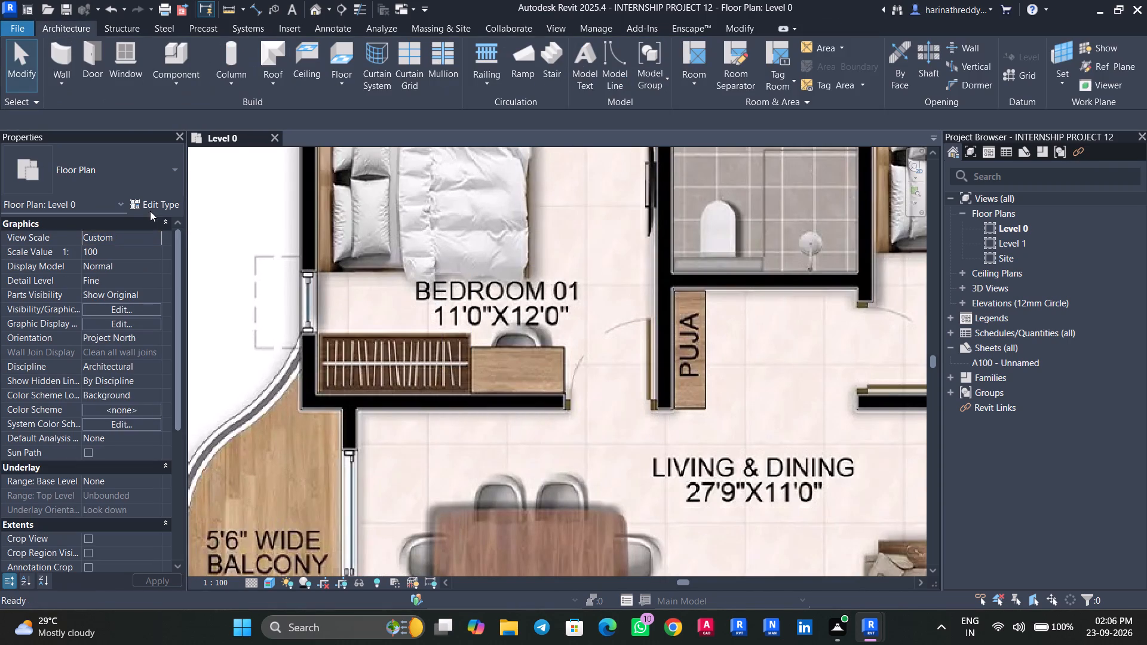
pyautogui.press('Escape')
pyautogui.write('cm')
pyautogui.click(81, 158)
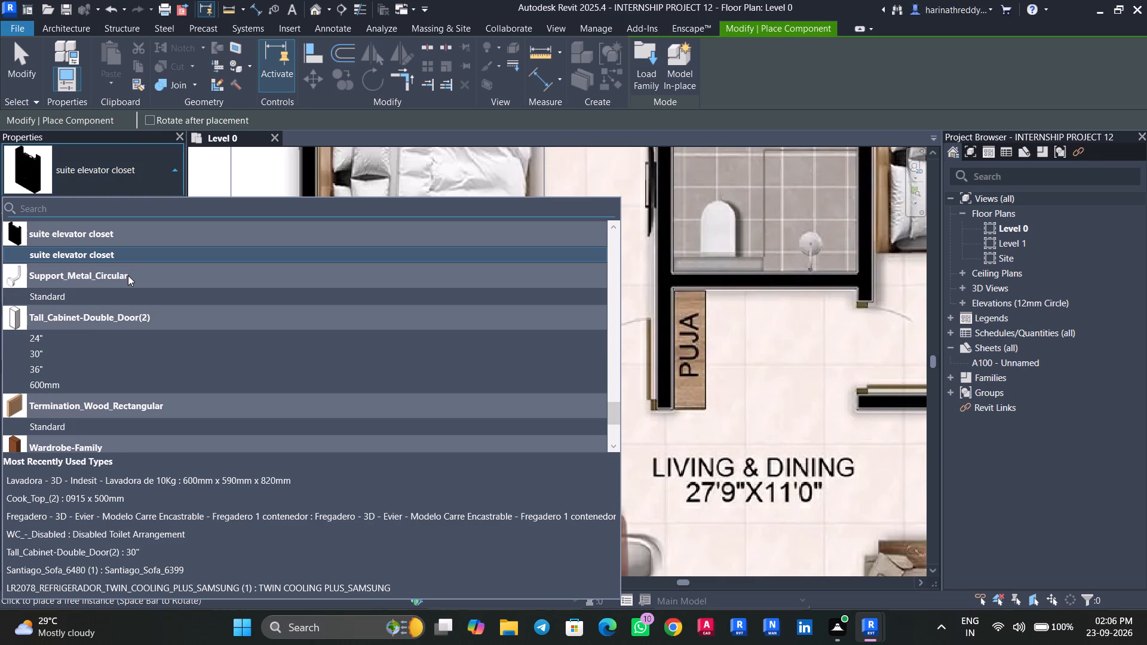
pyautogui.scroll(-6, 74, 410)
pyautogui.scroll(5, 73, 394)
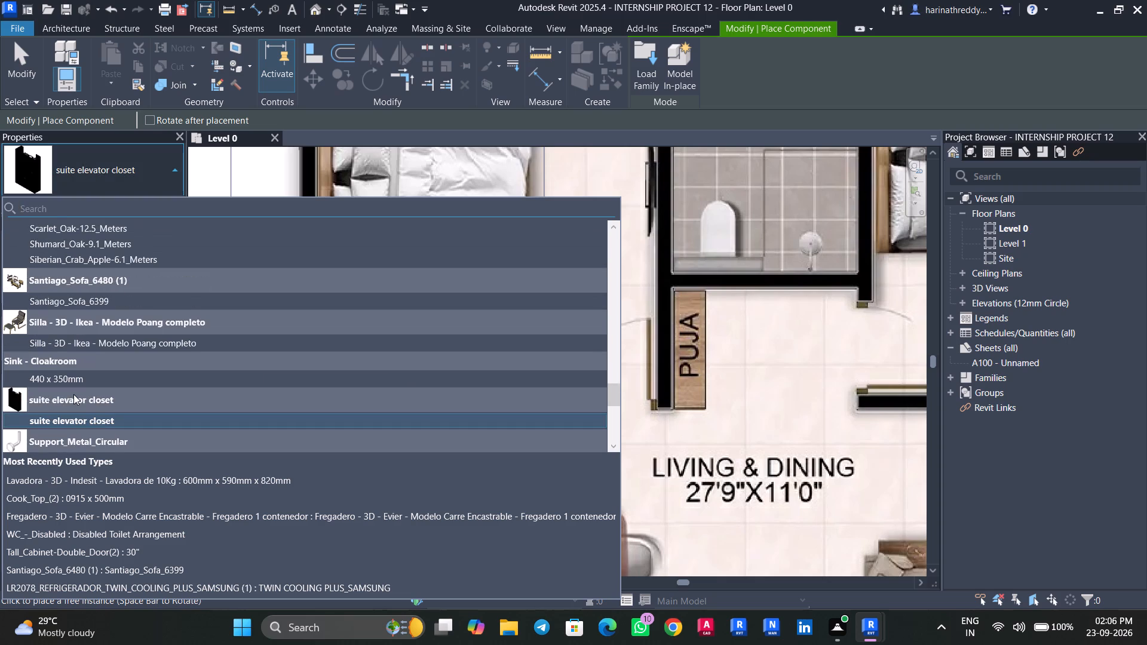
pyautogui.scroll(13, 73, 394)
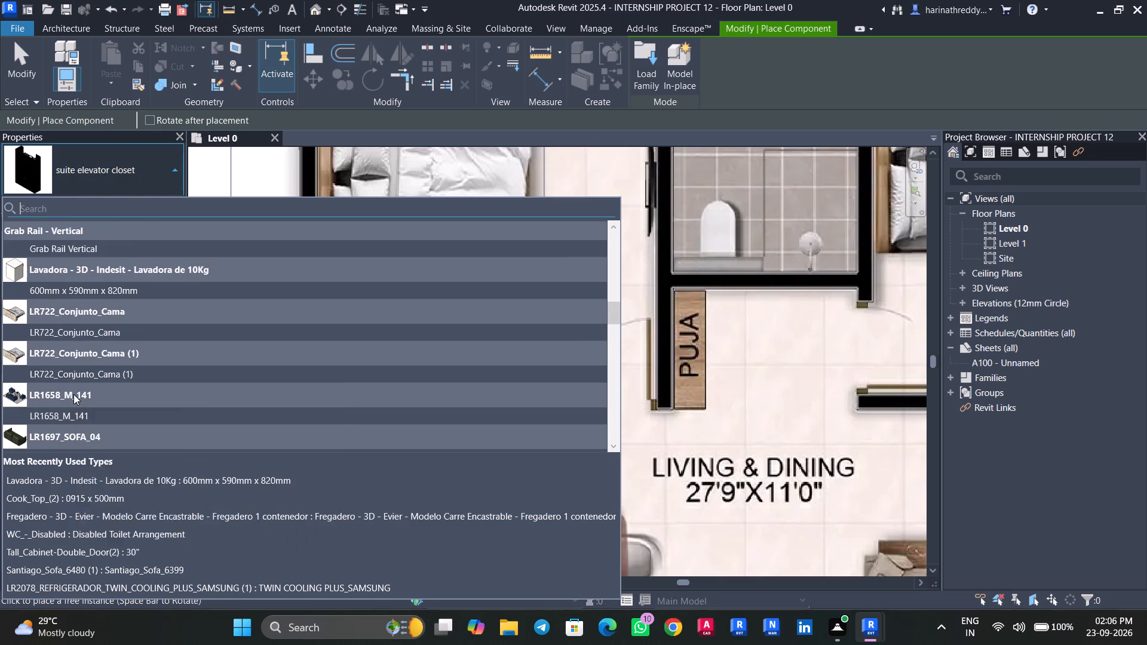
pyautogui.scroll(9, 73, 394)
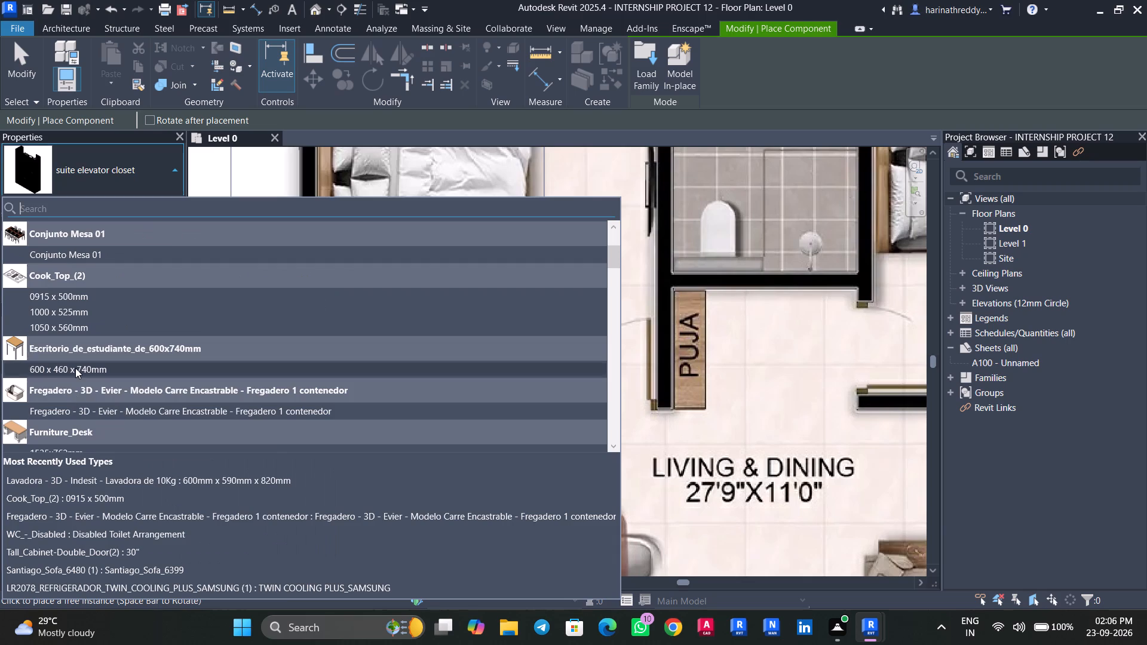
pyautogui.click(75, 368)
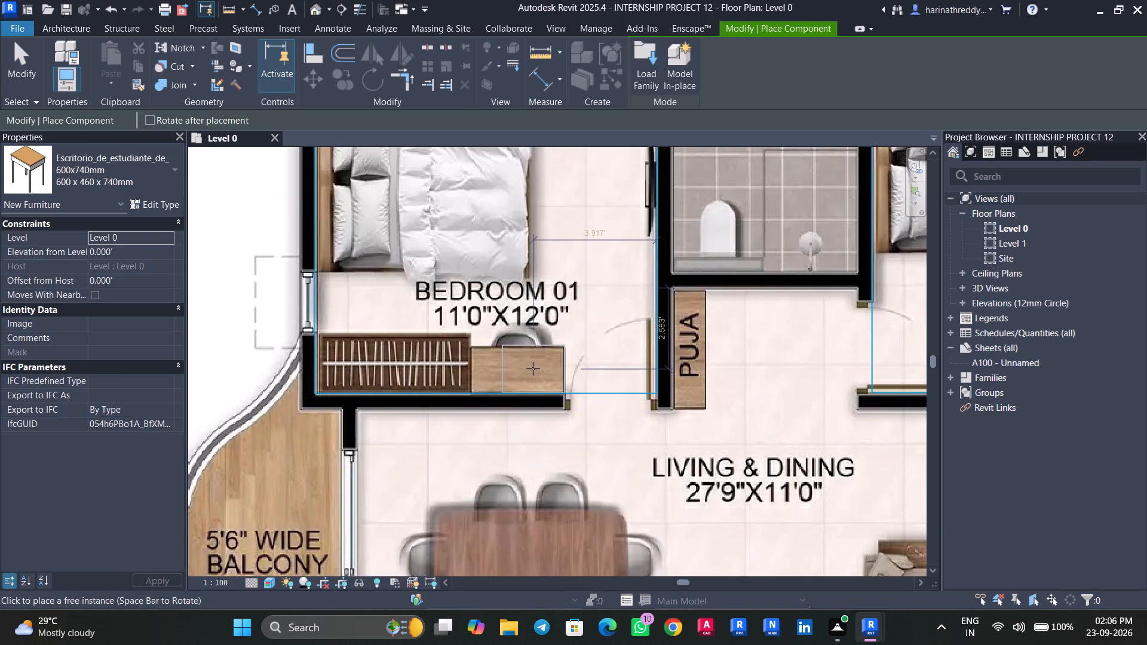
pyautogui.click(533, 368)
# Place the same student desk in Bedroom 02 on the drawn desk, aligned with the Bedroom 01 desk, and end the placement.
pyautogui.scroll(-4, 473, 434)
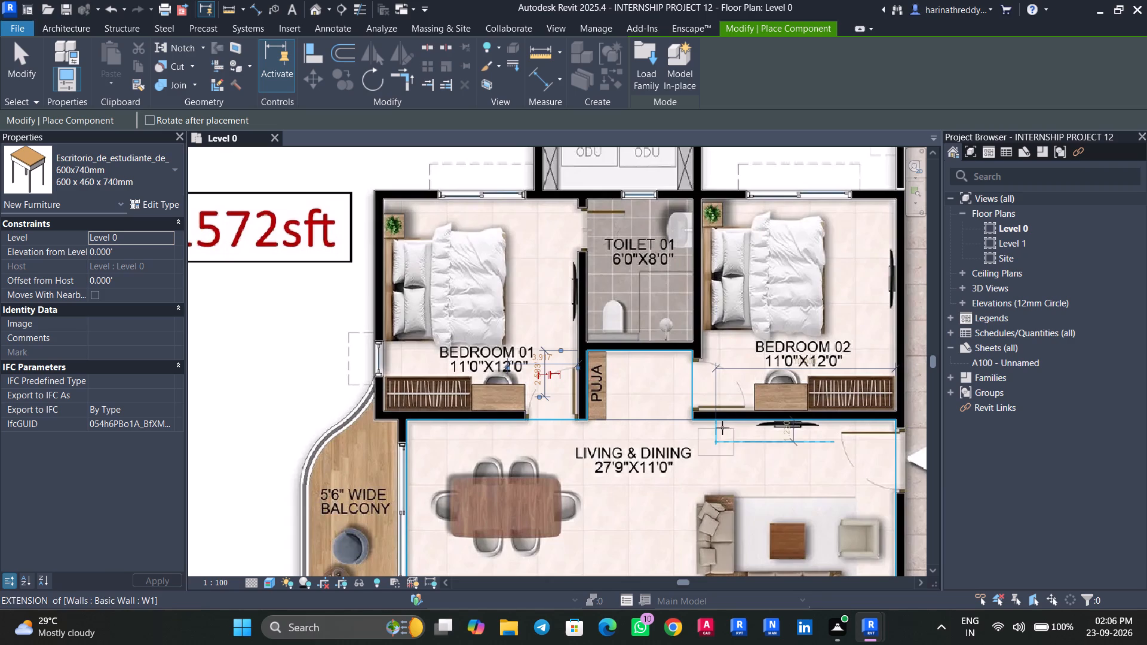
pyautogui.scroll(3, 793, 394)
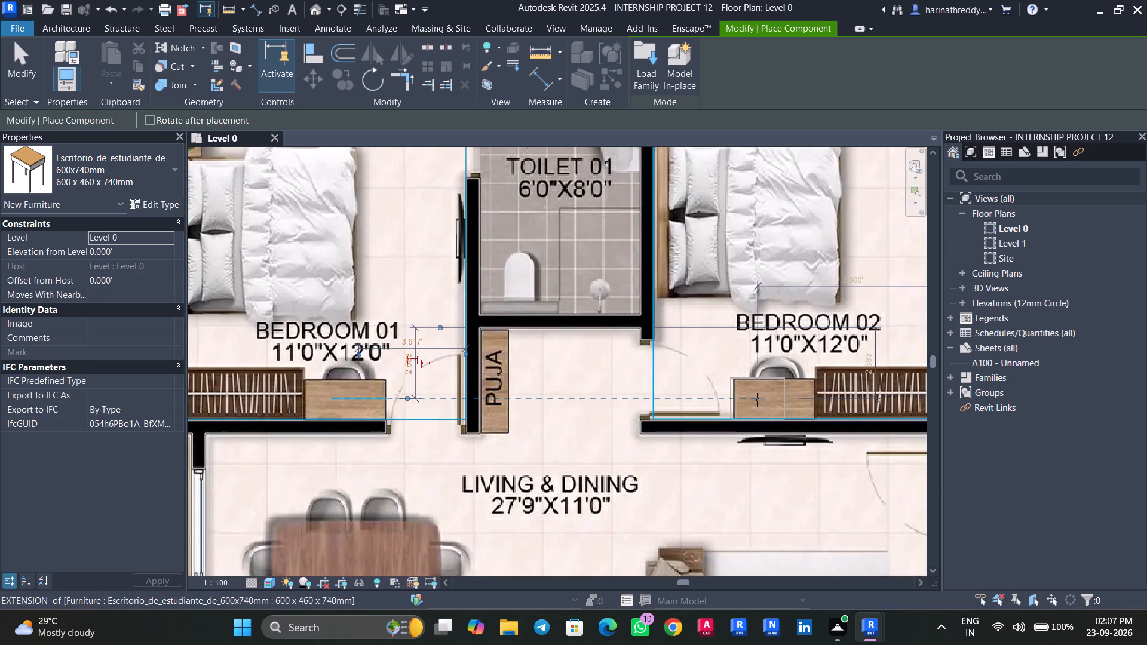
pyautogui.click(757, 400)
pyautogui.scroll(-4, 757, 400)
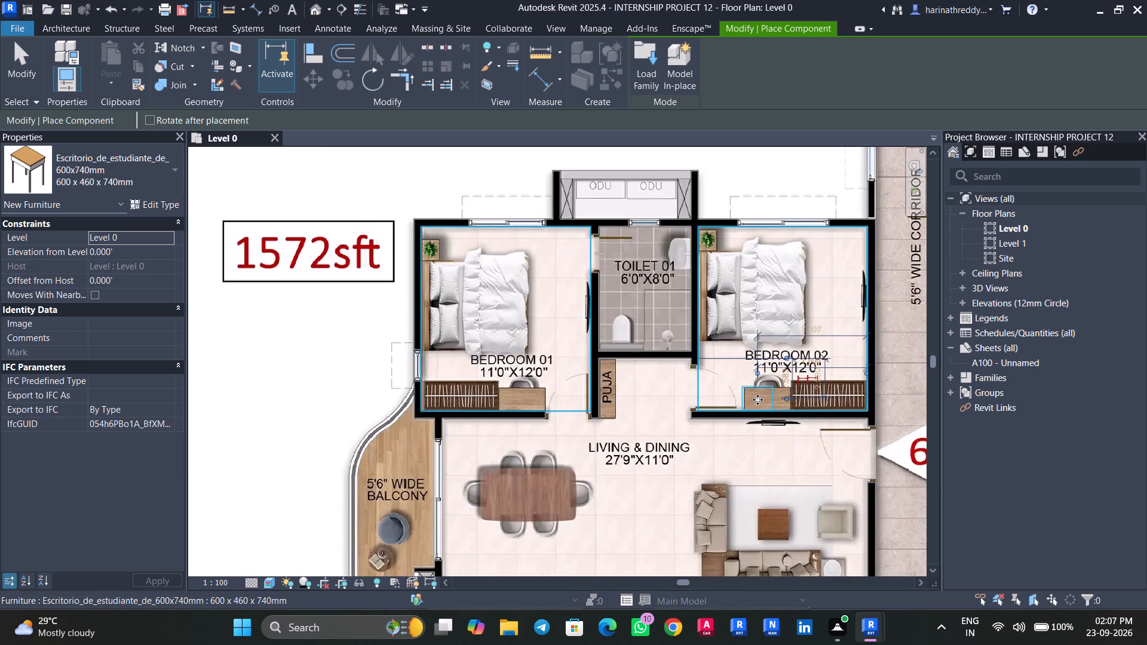
pyautogui.press('Escape')
pyautogui.press('Escape')
pyautogui.press('Escape')
# Look over the 1572 sft apartment's rooms, checking the elements around Toilet 01 and the dining table.
pyautogui.scroll(5, 609, 406)
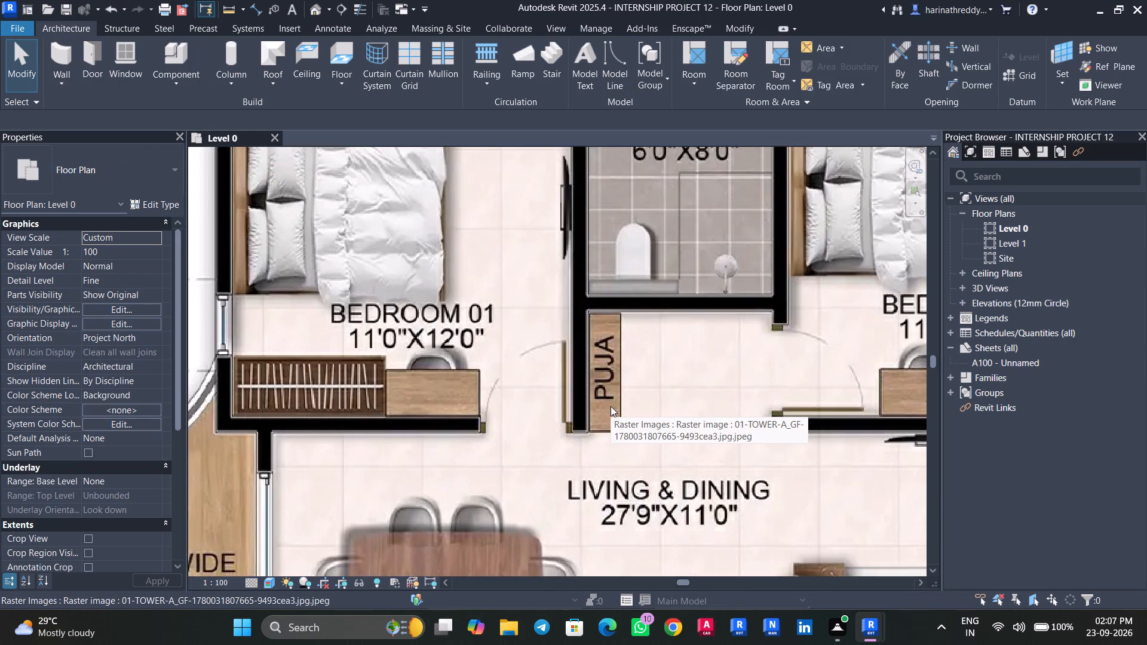
pyautogui.scroll(-7, 611, 406)
pyautogui.moveTo(620, 437); pyautogui.dragTo(609, 475, button='middle')
pyautogui.scroll(2, 623, 361)
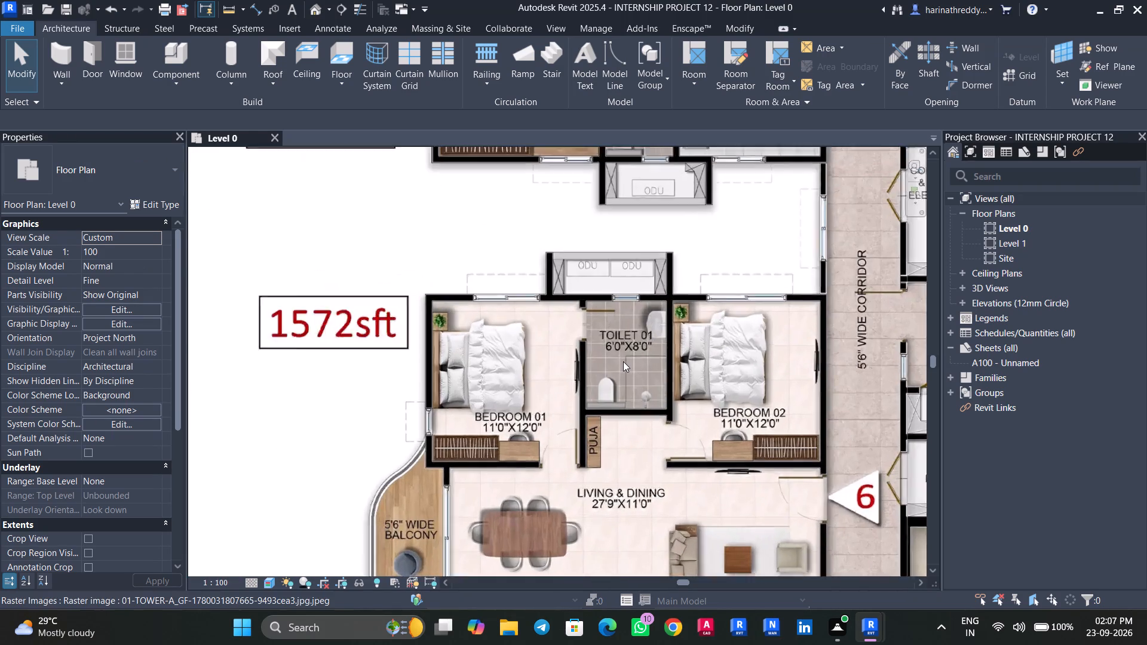
pyautogui.scroll(1, 623, 361)
pyautogui.scroll(-5, 623, 361)
pyautogui.press('Tab')
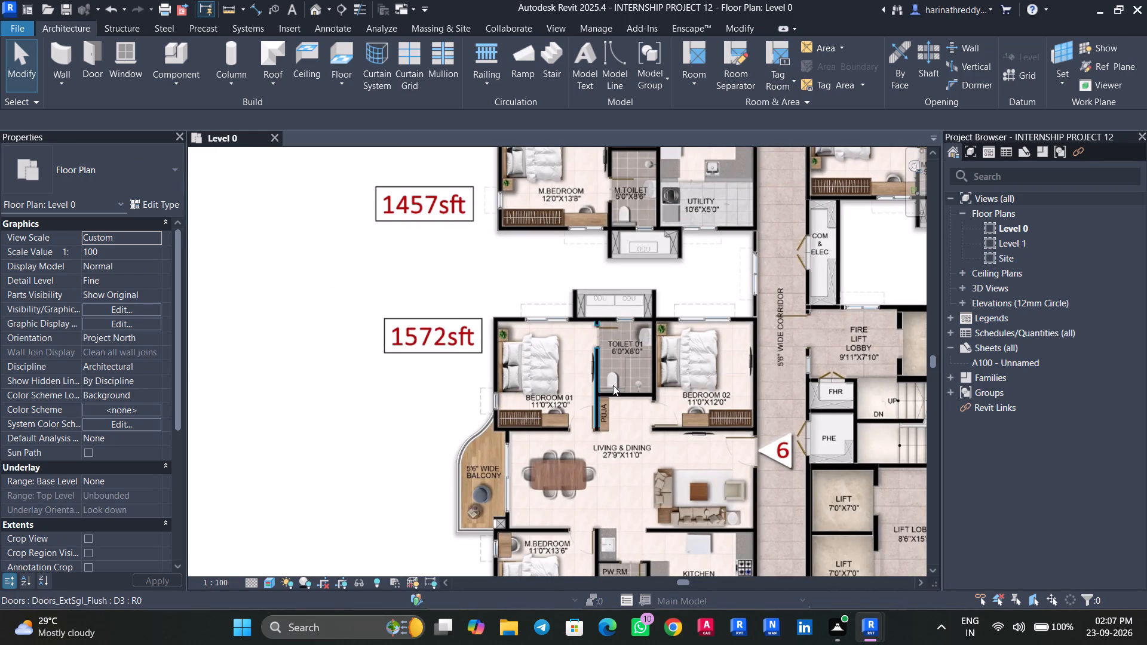
pyautogui.moveTo(591, 466); pyautogui.dragTo(588, 370, button='middle')
pyautogui.press('Tab')
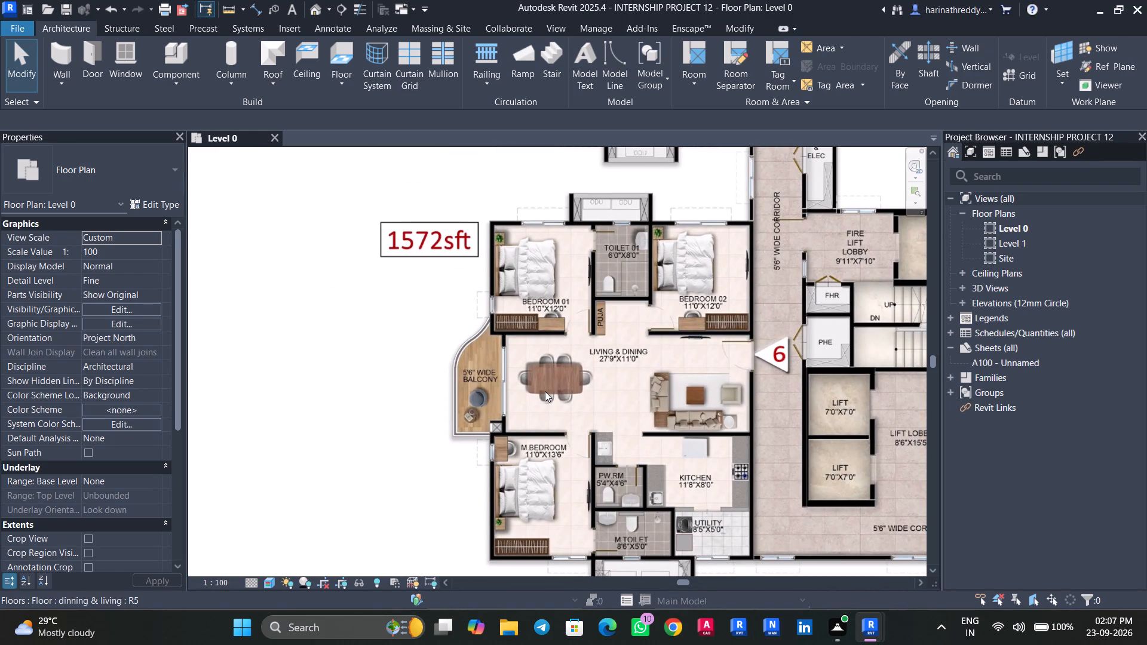
pyautogui.press('Tab')
pyautogui.press('Tab')
pyautogui.press('Tab')
pyautogui.press('Tab')
# Look through the loaded component types for a dining table with chairs.
pyautogui.write('cm')
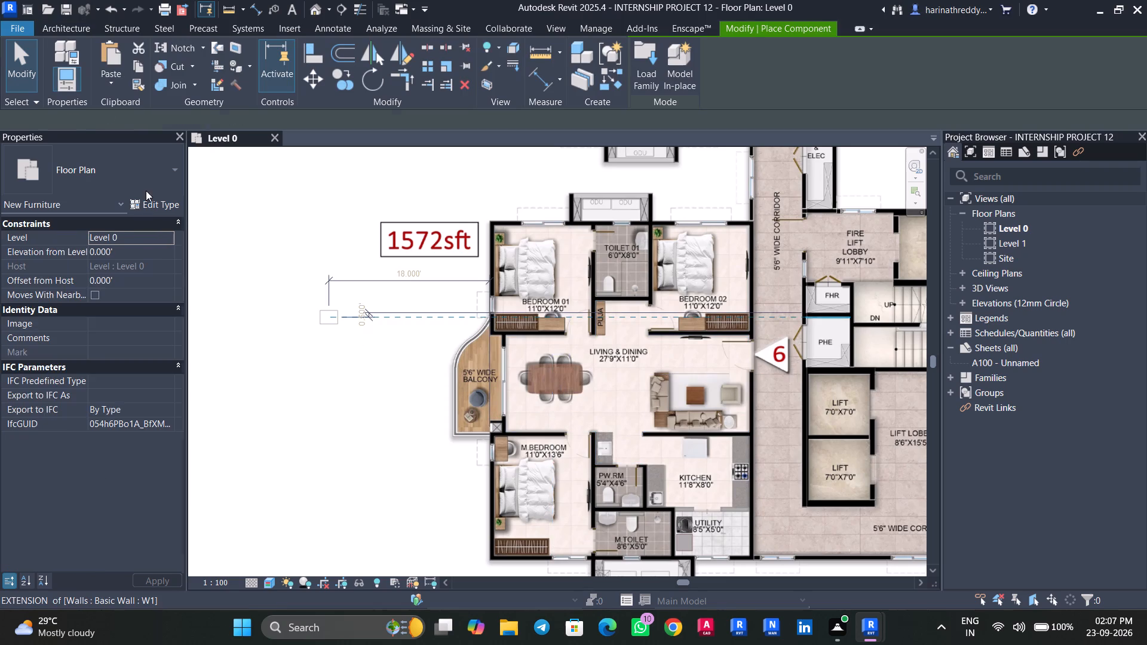
pyautogui.click(135, 173)
pyautogui.scroll(12, 116, 358)
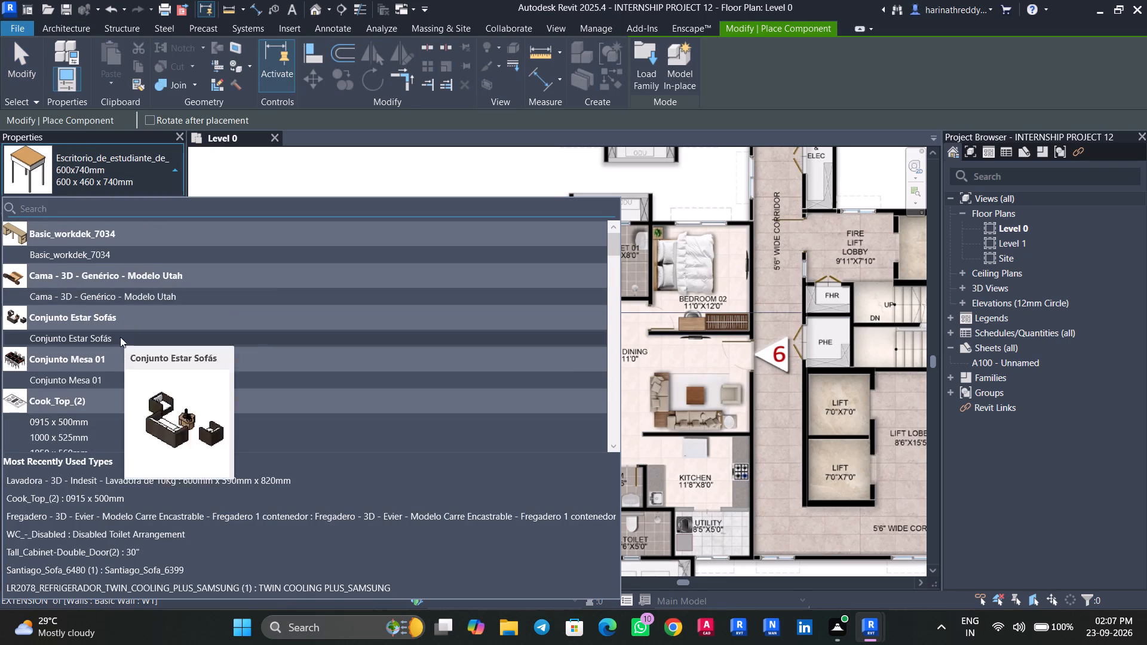
pyautogui.scroll(-1, 121, 365)
pyautogui.scroll(-2, 122, 315)
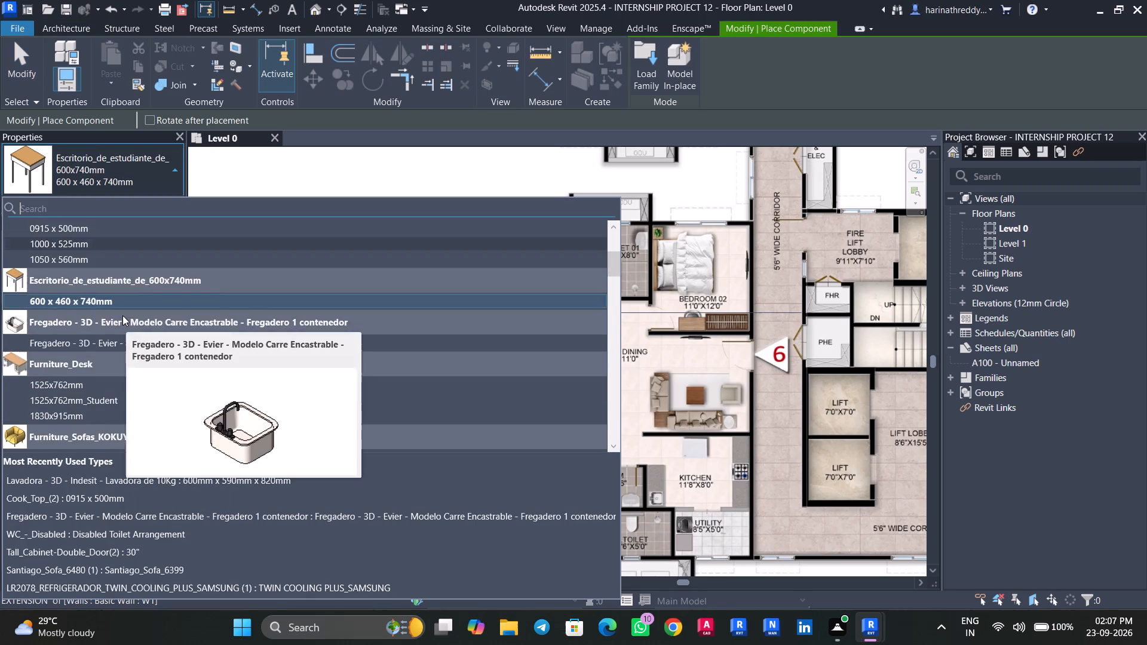
pyautogui.scroll(-16, 122, 315)
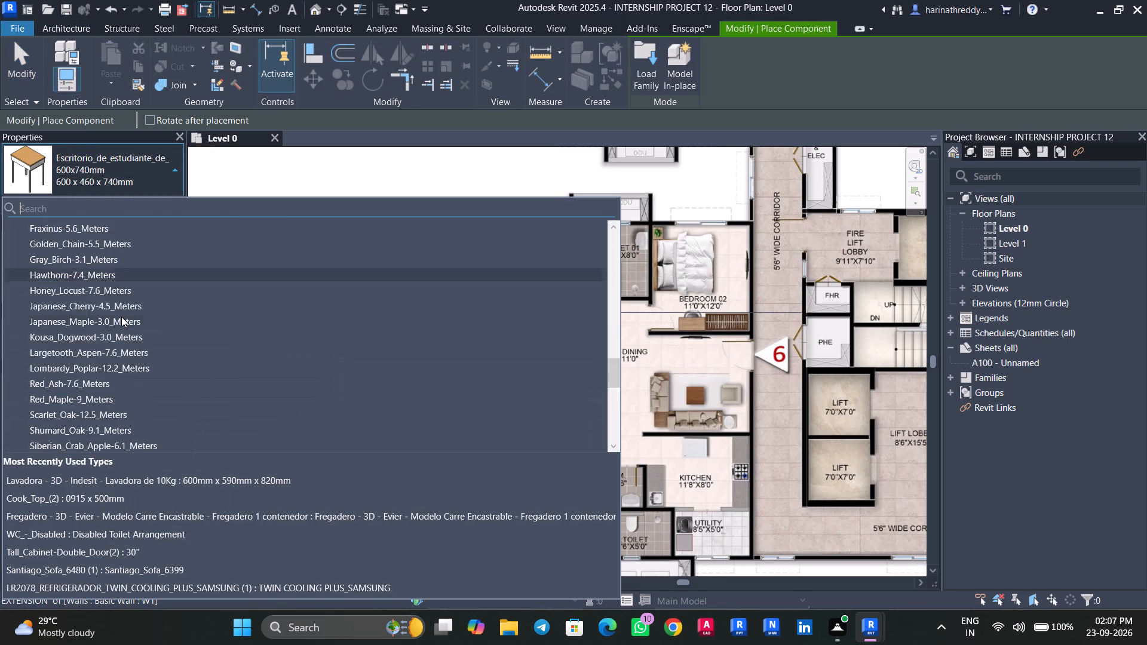
pyautogui.scroll(-14, 121, 317)
pyautogui.press('Escape')
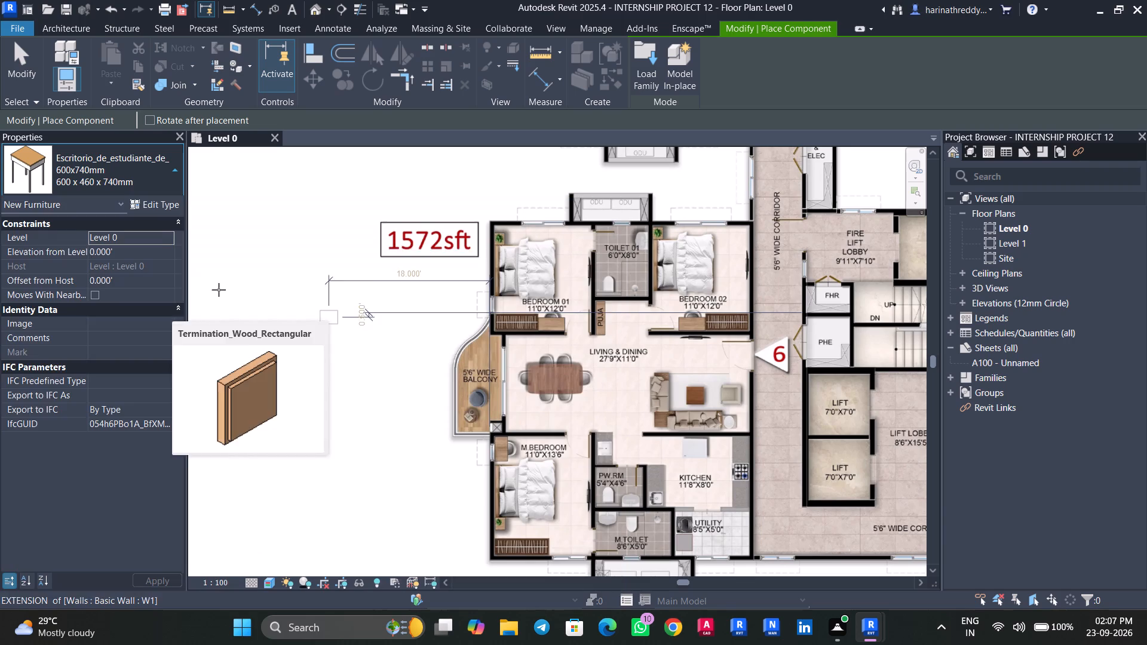
pyautogui.press('Escape')
pyautogui.press('Escape')
pyautogui.press('Escape')
# Load the Furniture_Table_Dining_w-Chairs_Rectangular family from the Furniture category of the Autodesk family library.
pyautogui.doubleClick(290, 20)
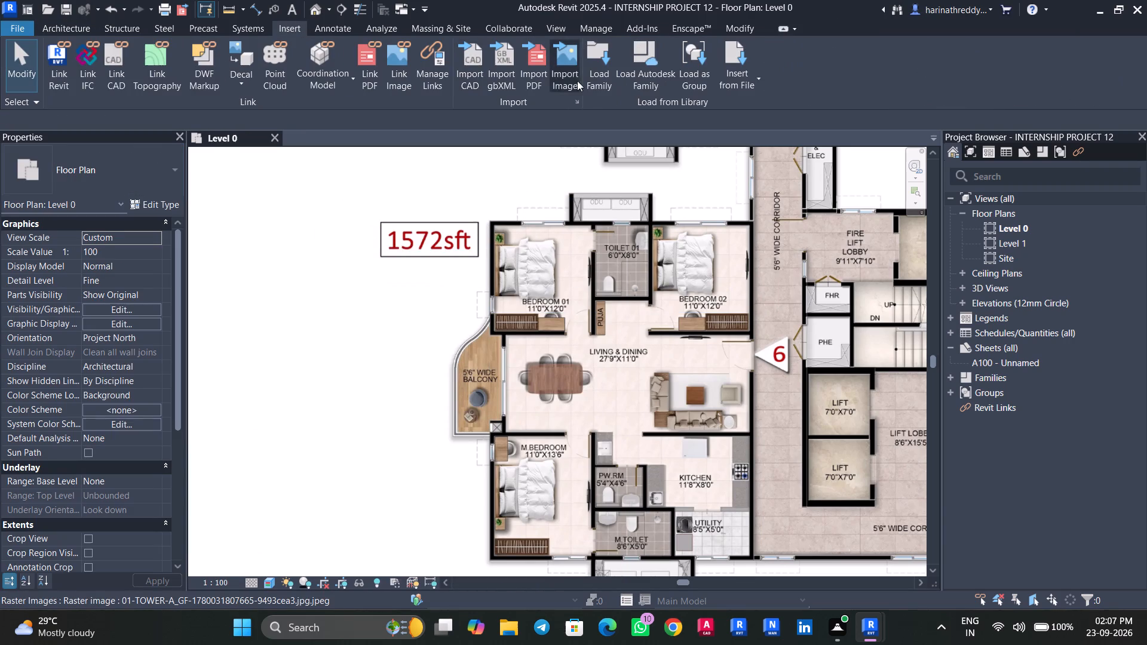
pyautogui.click(652, 80)
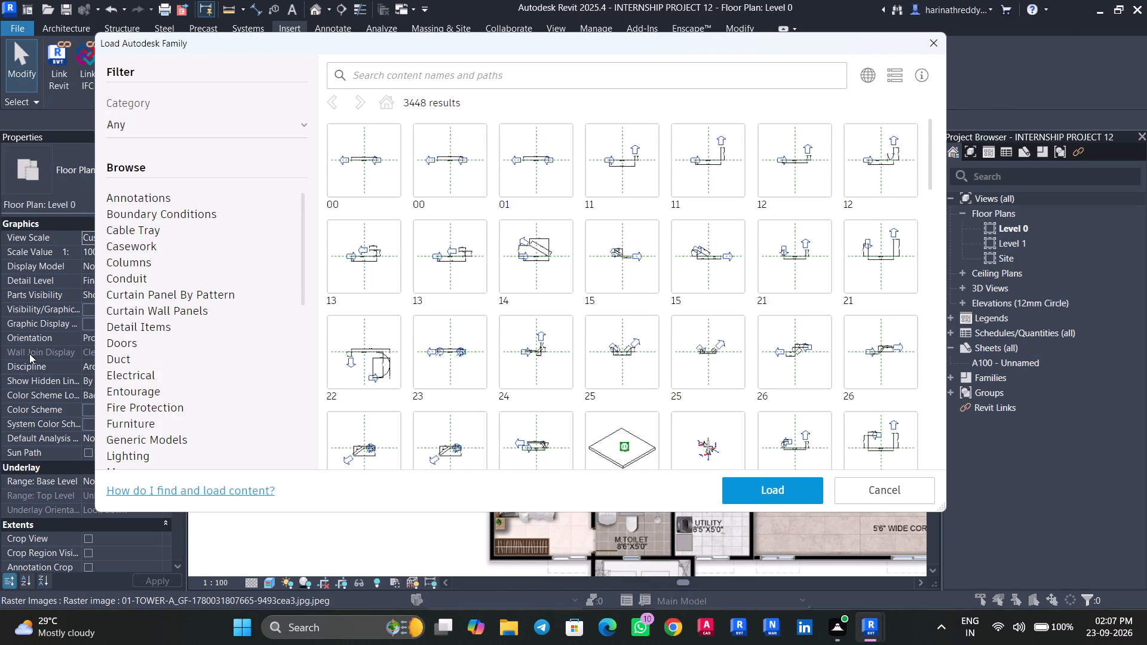
pyautogui.click(111, 426)
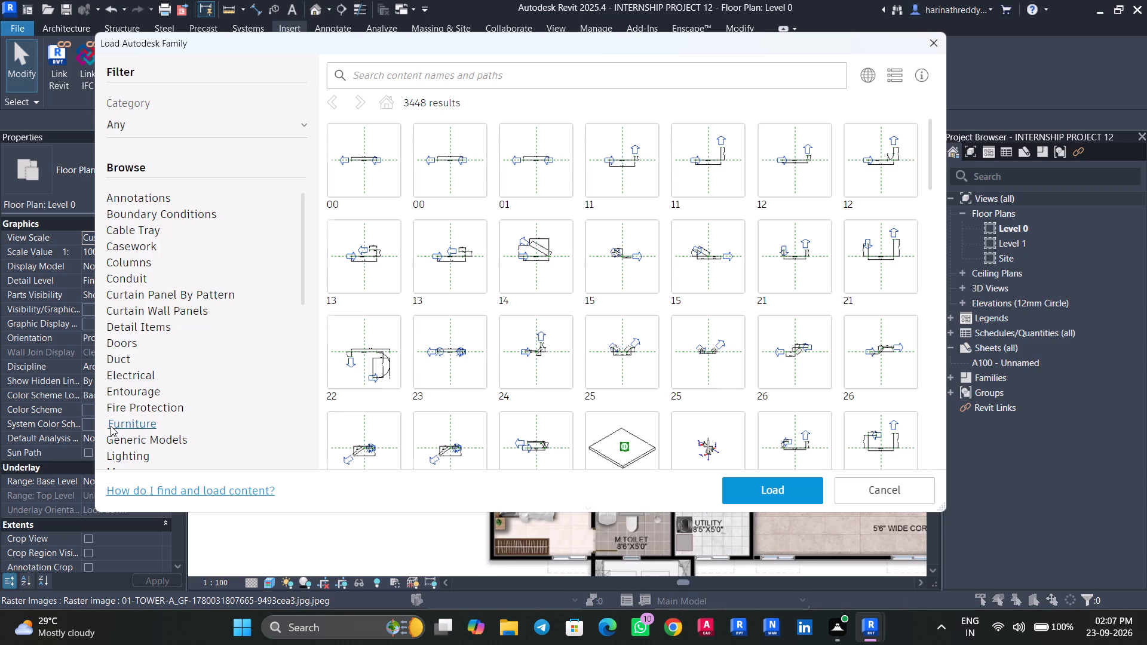
pyautogui.scroll(-2, 496, 324)
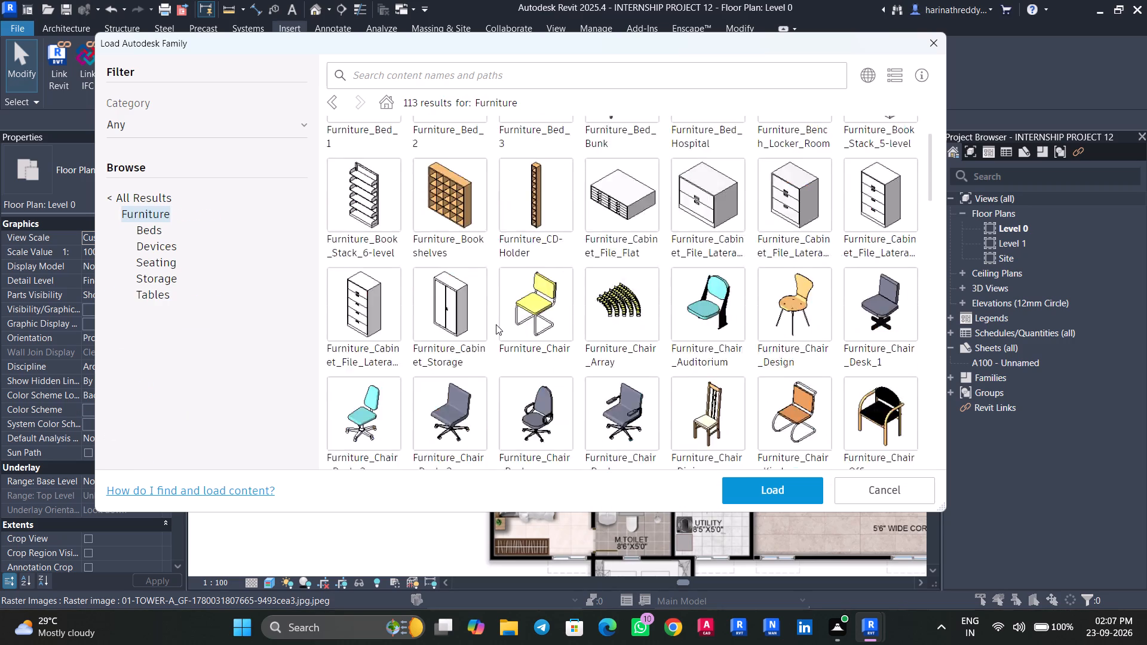
pyautogui.scroll(-5, 496, 324)
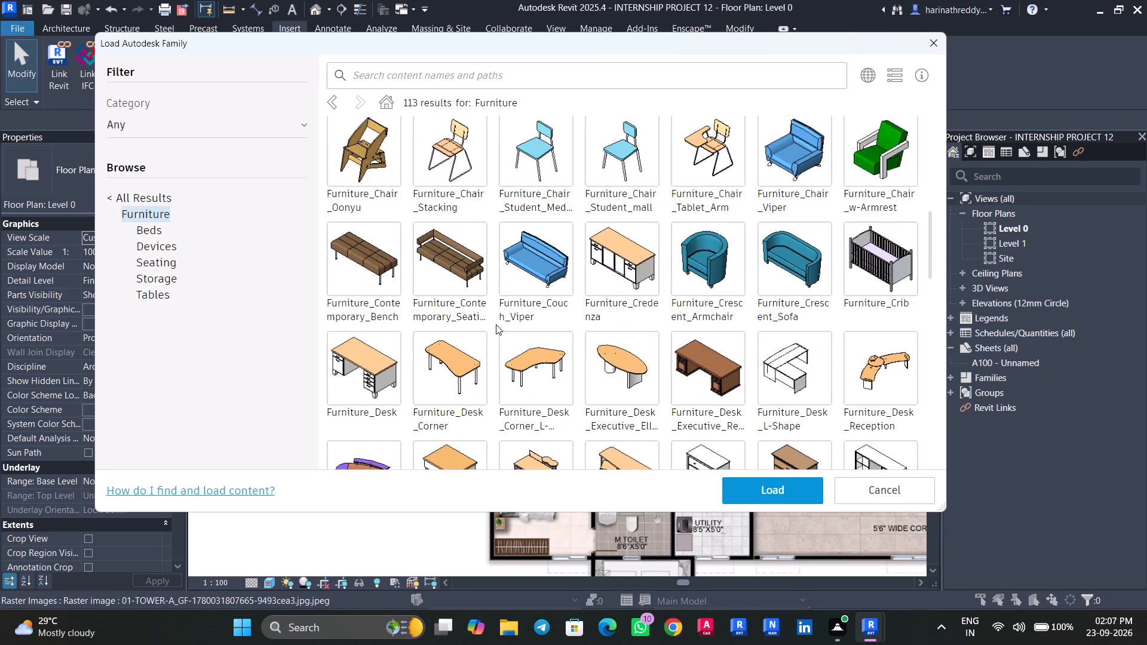
pyautogui.scroll(-6, 496, 324)
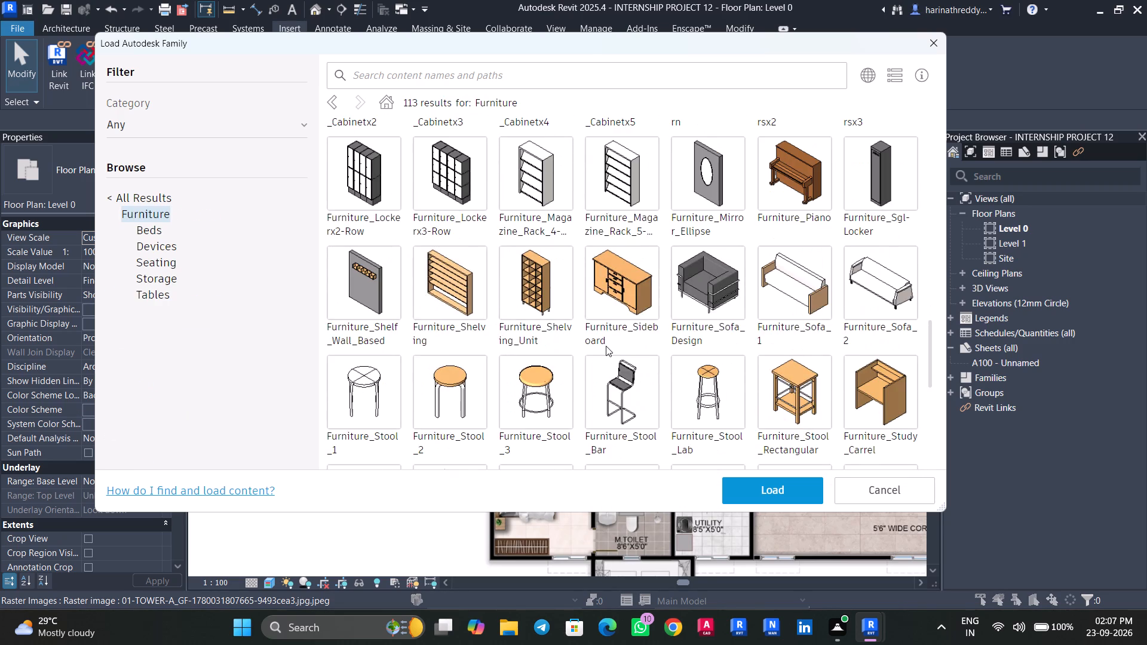
pyautogui.scroll(-7, 606, 346)
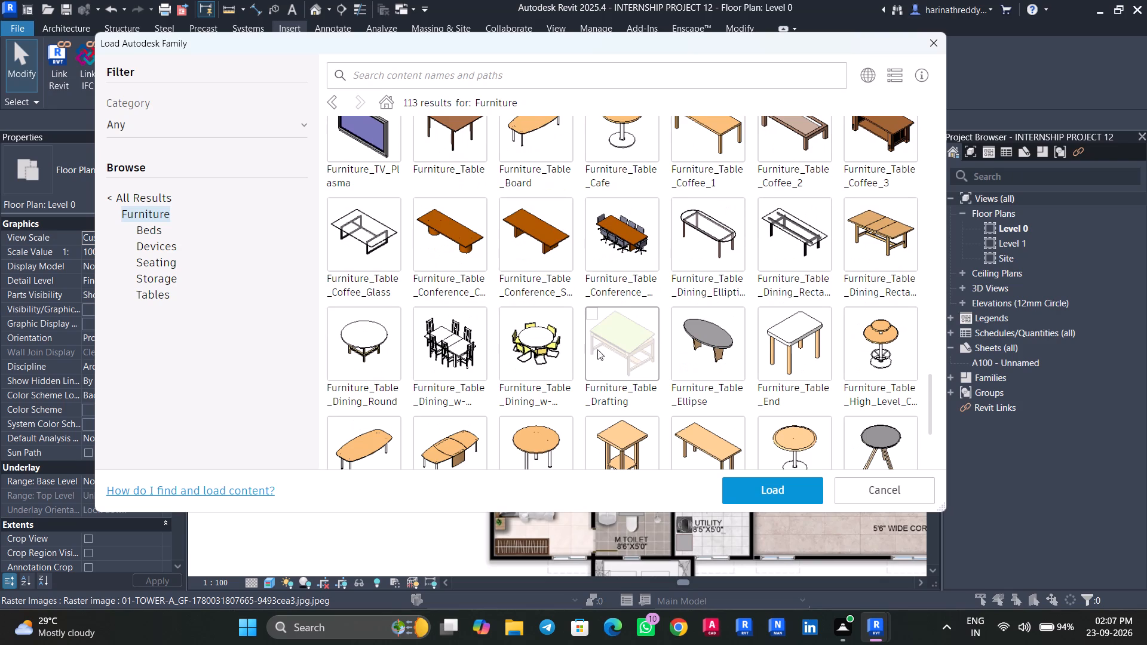
pyautogui.click(440, 321)
pyautogui.click(786, 490)
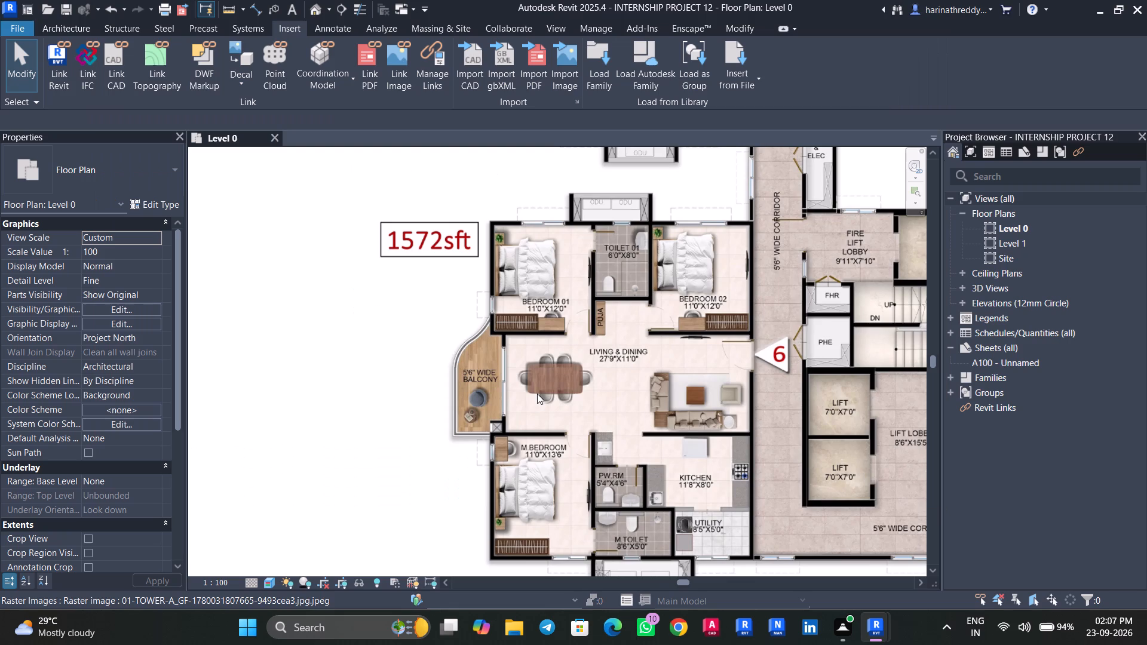
# Place the rectangular dining table with chairs, type 2000x1000x750mm_w-6_Seats, on the drawn table in Living & Dining, and end the placement.
pyautogui.write('cm')
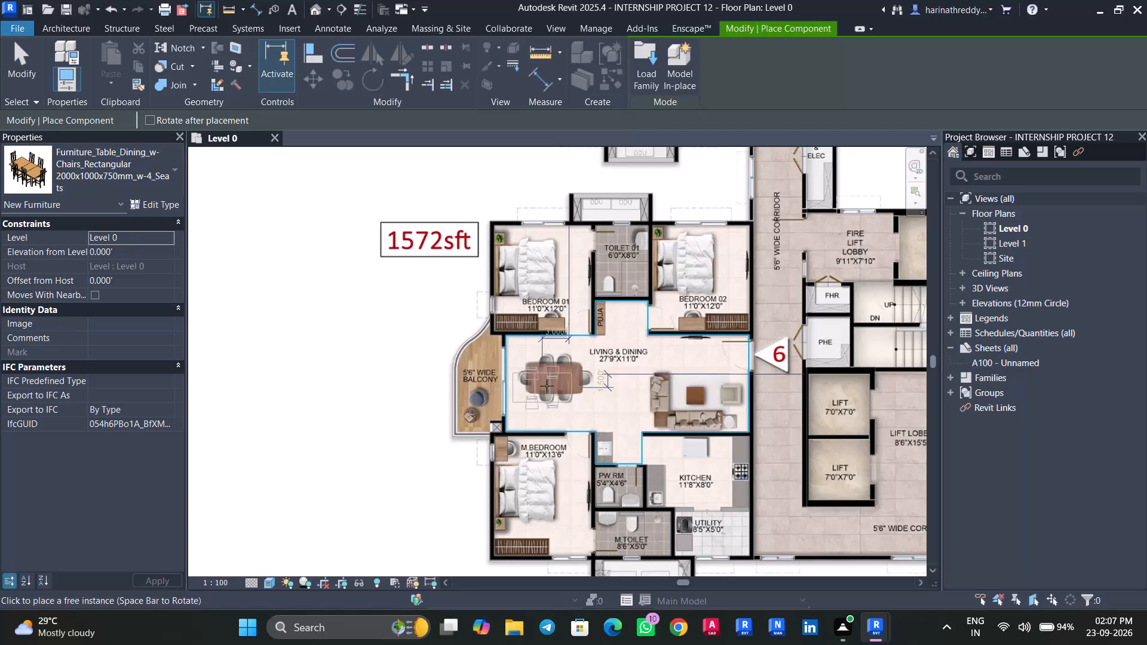
pyautogui.scroll(3, 557, 378)
pyautogui.scroll(-1, 557, 378)
pyautogui.scroll(5, 557, 380)
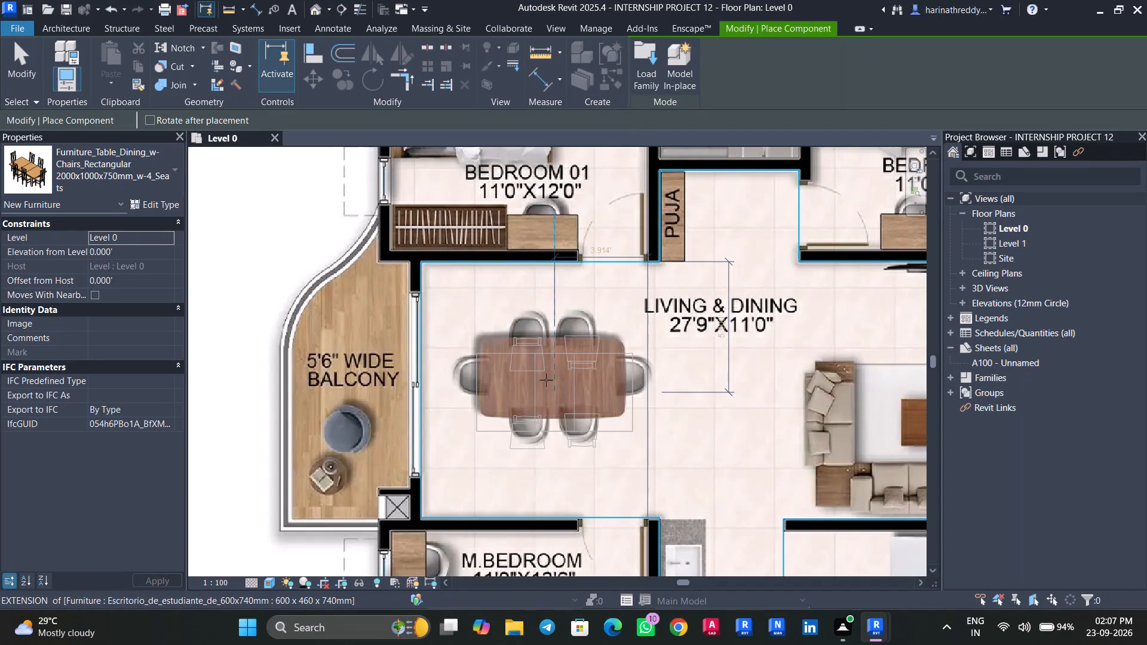
pyautogui.click(102, 188)
pyautogui.scroll(4, 121, 294)
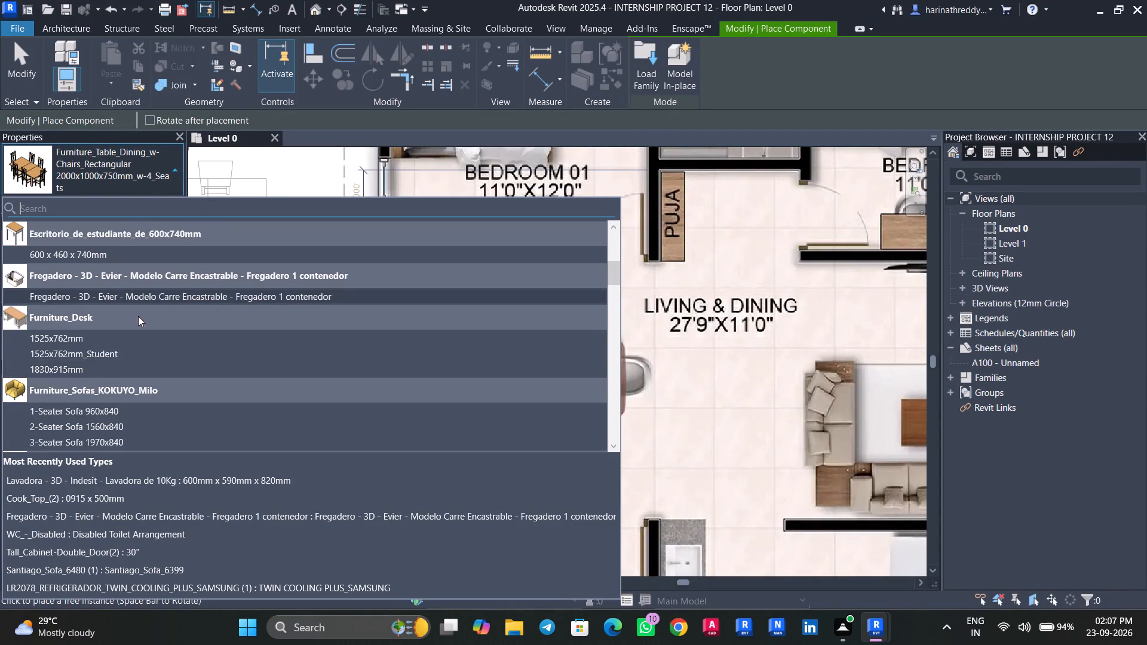
pyautogui.scroll(-2, 138, 316)
pyautogui.click(148, 371)
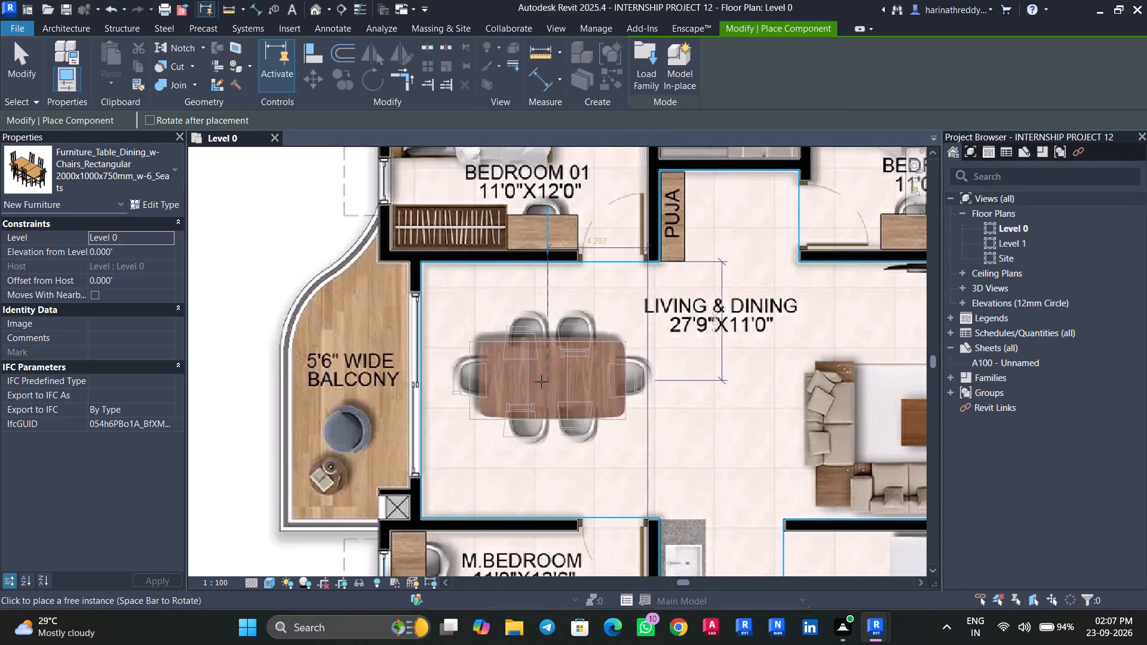
pyautogui.click(545, 382)
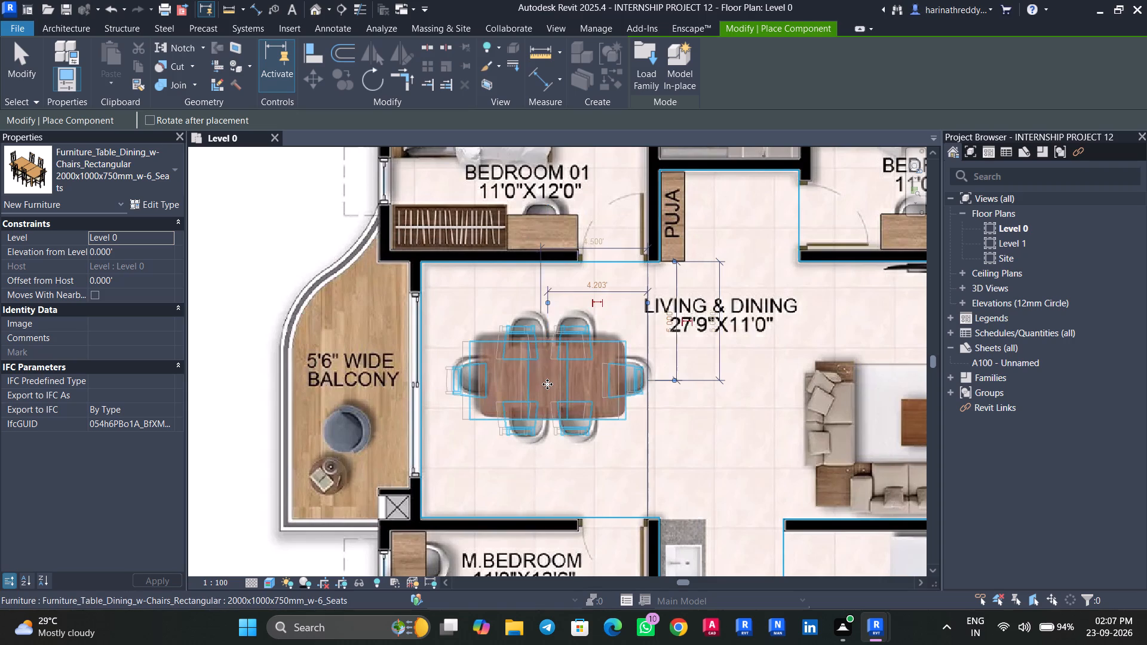
pyautogui.scroll(-7, 547, 384)
pyautogui.press('Escape')
pyautogui.press('Escape')
pyautogui.press('Escape')
pyautogui.press('Escape')
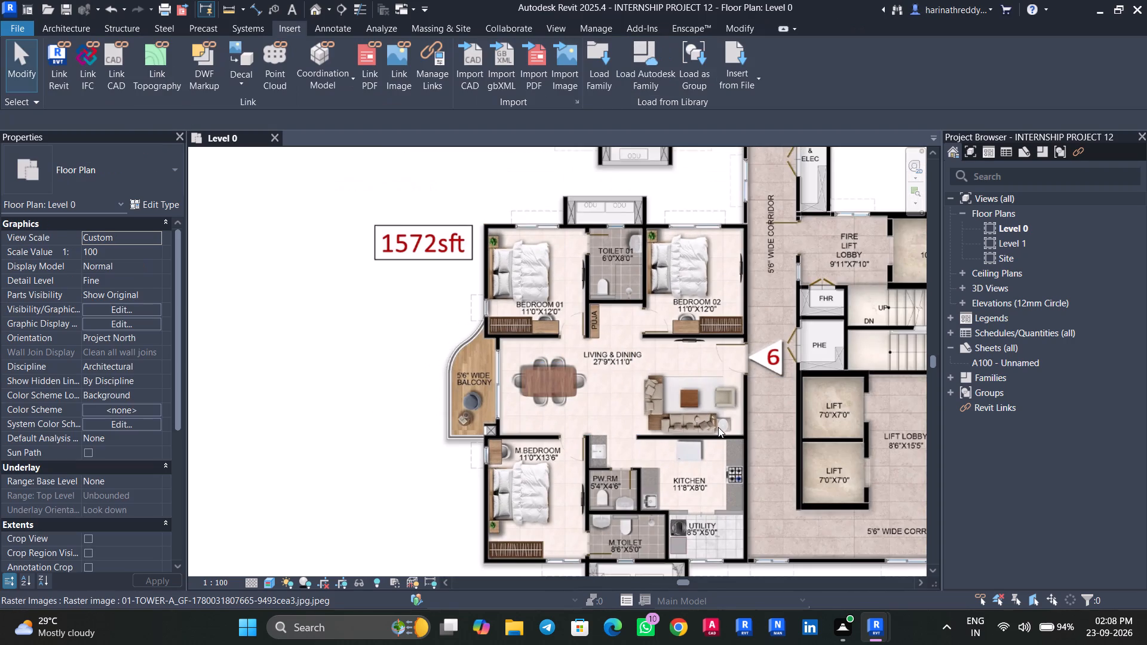
# Look over the 1572 sft apartment's living area, bedrooms and toilets, checking which drawn furniture already has a component.
pyautogui.scroll(4, 722, 427)
pyautogui.press('Escape')
pyautogui.press('Tab')
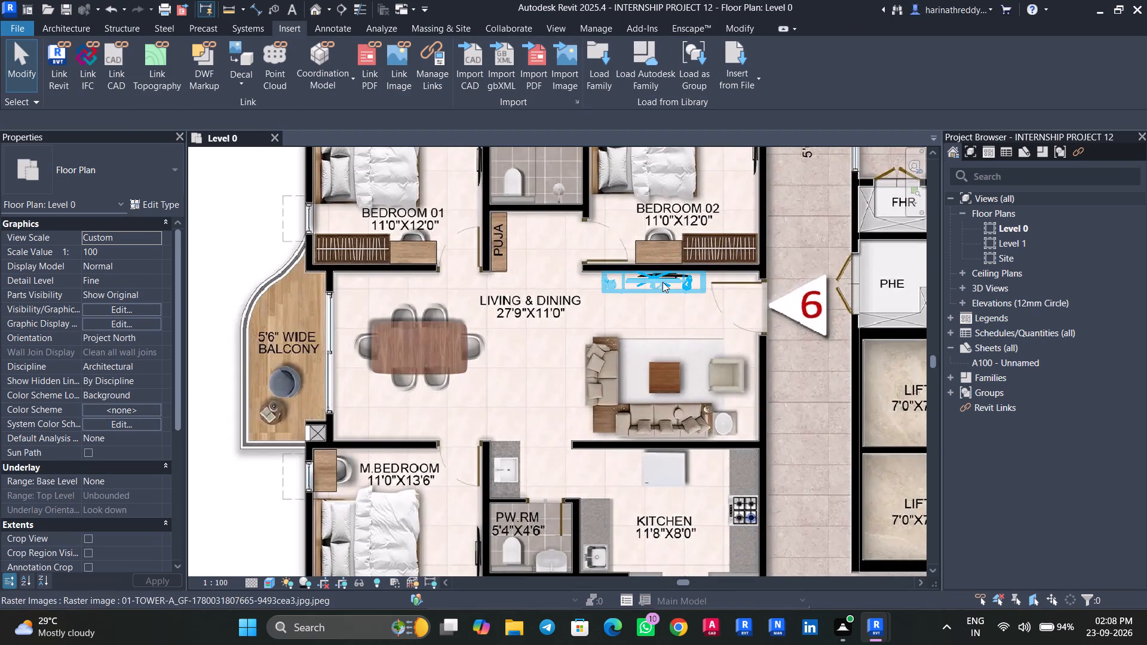
pyautogui.moveTo(545, 274); pyautogui.dragTo(523, 447, button='middle')
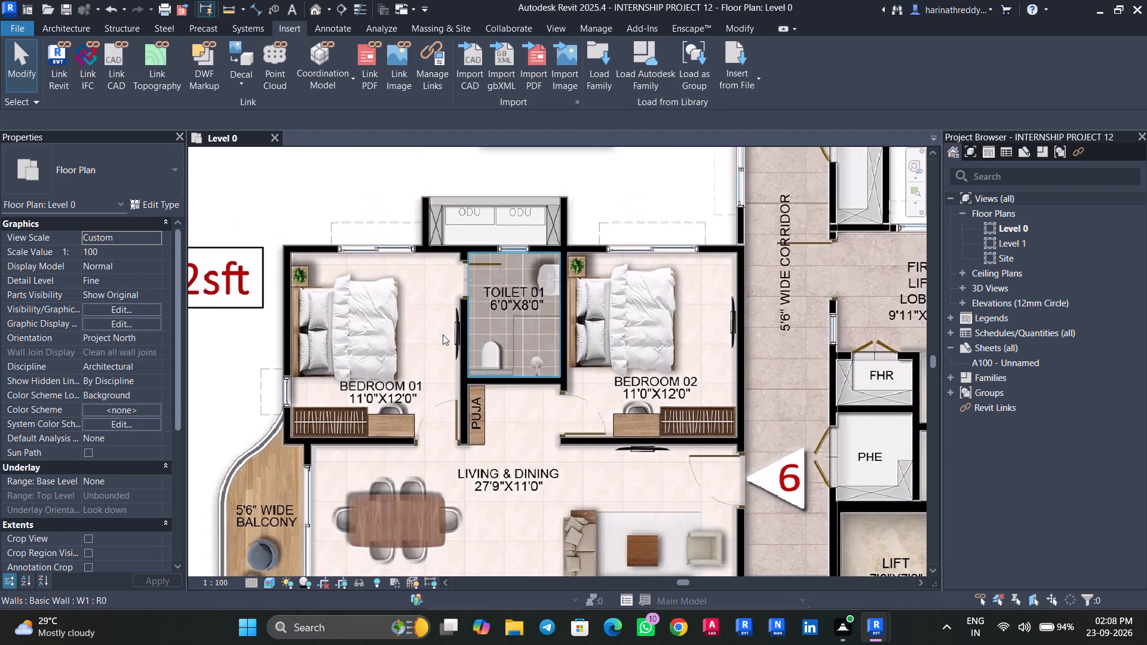
pyautogui.moveTo(490, 497); pyautogui.dragTo(534, 207, button='middle')
pyautogui.scroll(1, 534, 207)
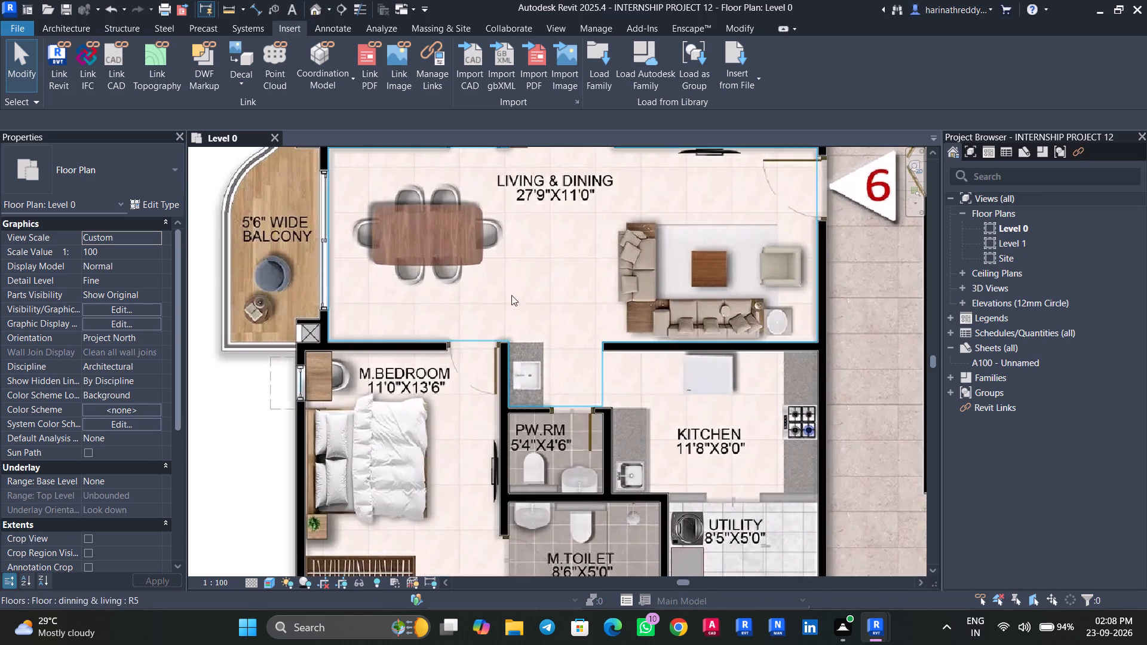
pyautogui.press('Tab')
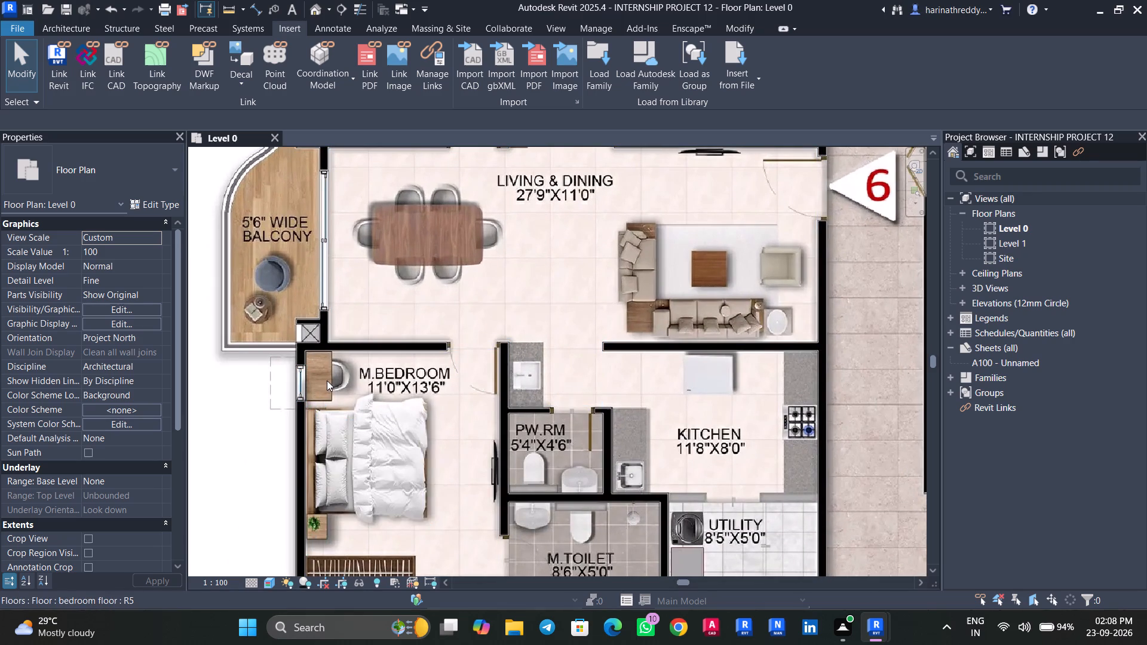
# Place an Escritorio_de_estudiante_de_600x740mm desk, type 600 x 460 x 740mm, rotated onto the drawn desk by the M.Bedroom window.
pyautogui.moveTo(384, 391); pyautogui.dragTo(399, 336, button='middle')
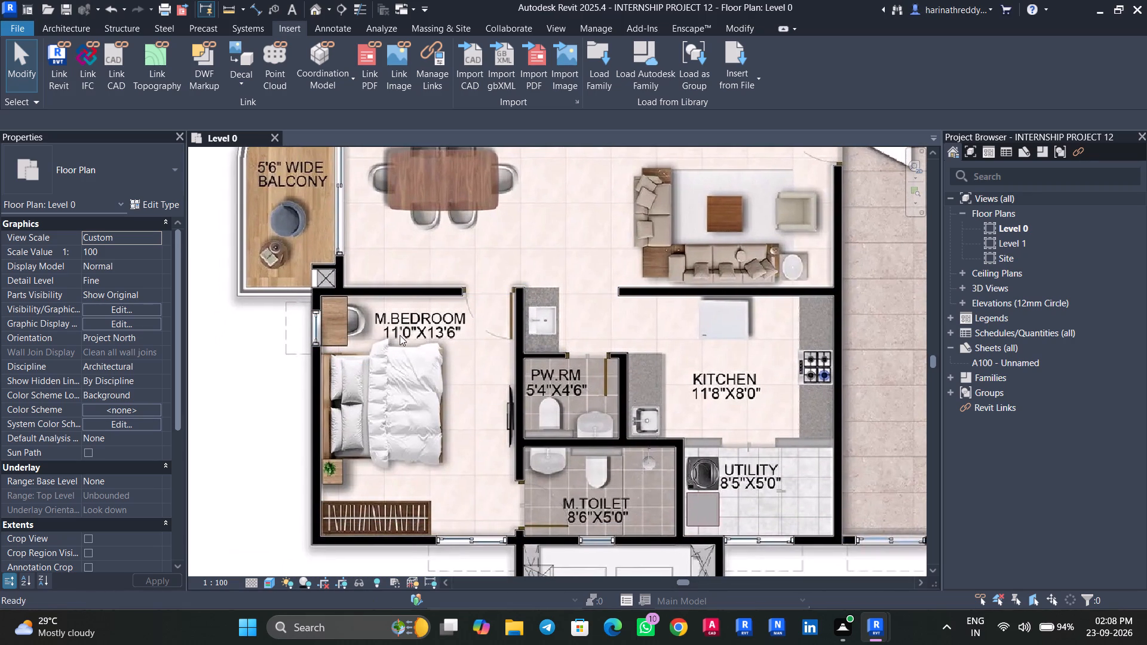
pyautogui.write('cm')
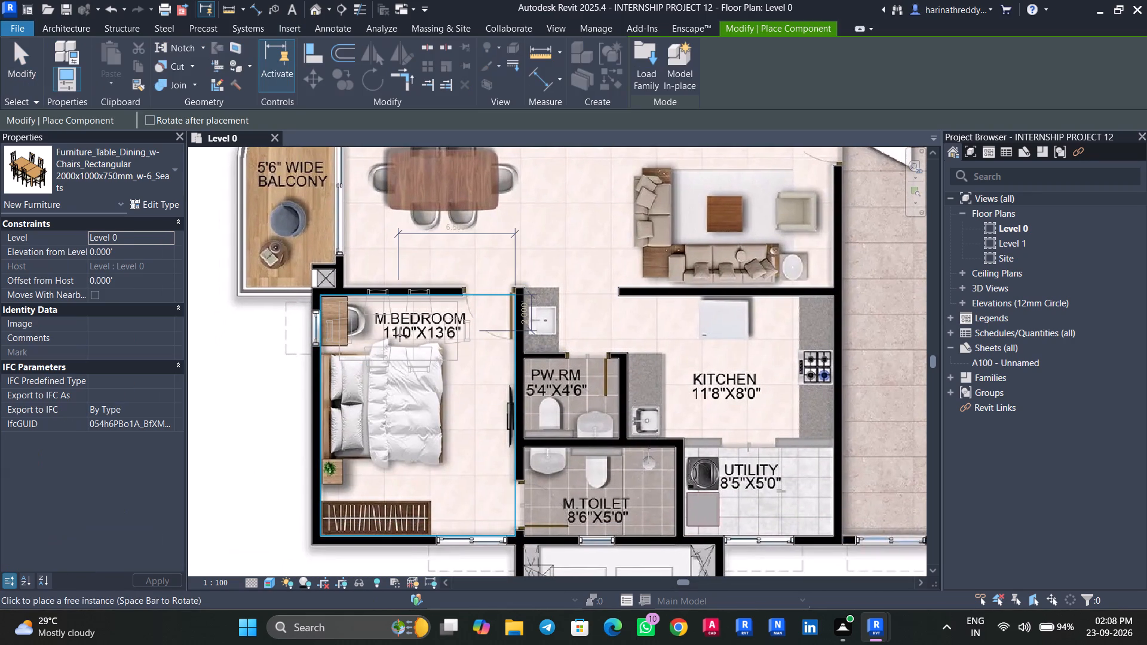
pyautogui.click(131, 182)
pyautogui.scroll(4, 91, 377)
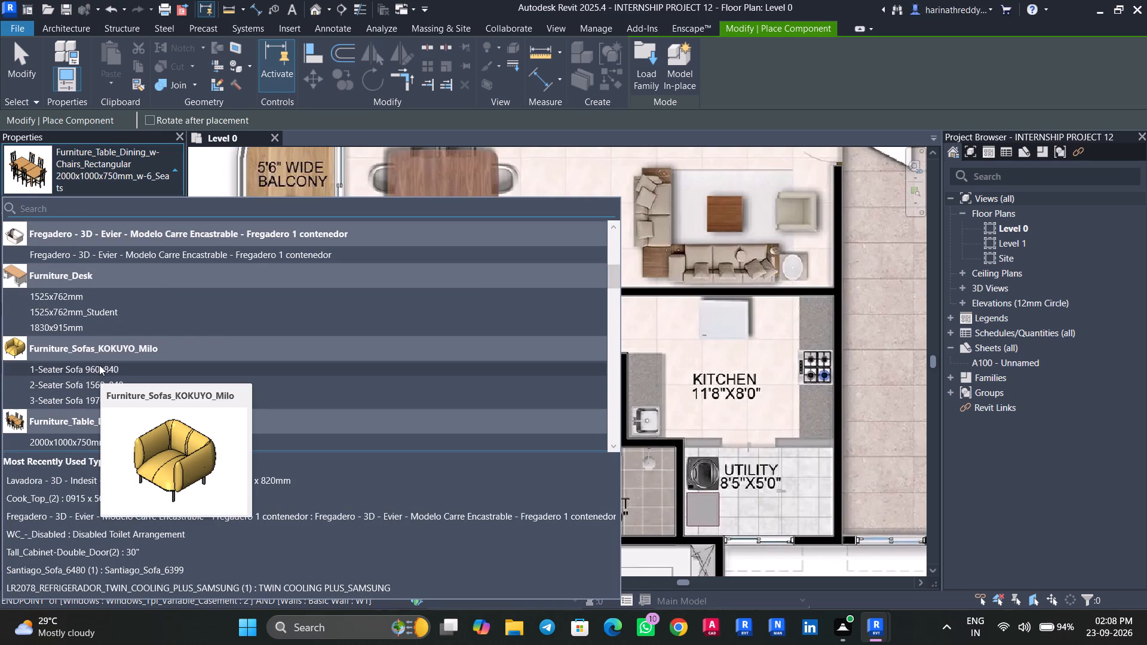
pyautogui.scroll(9, 123, 377)
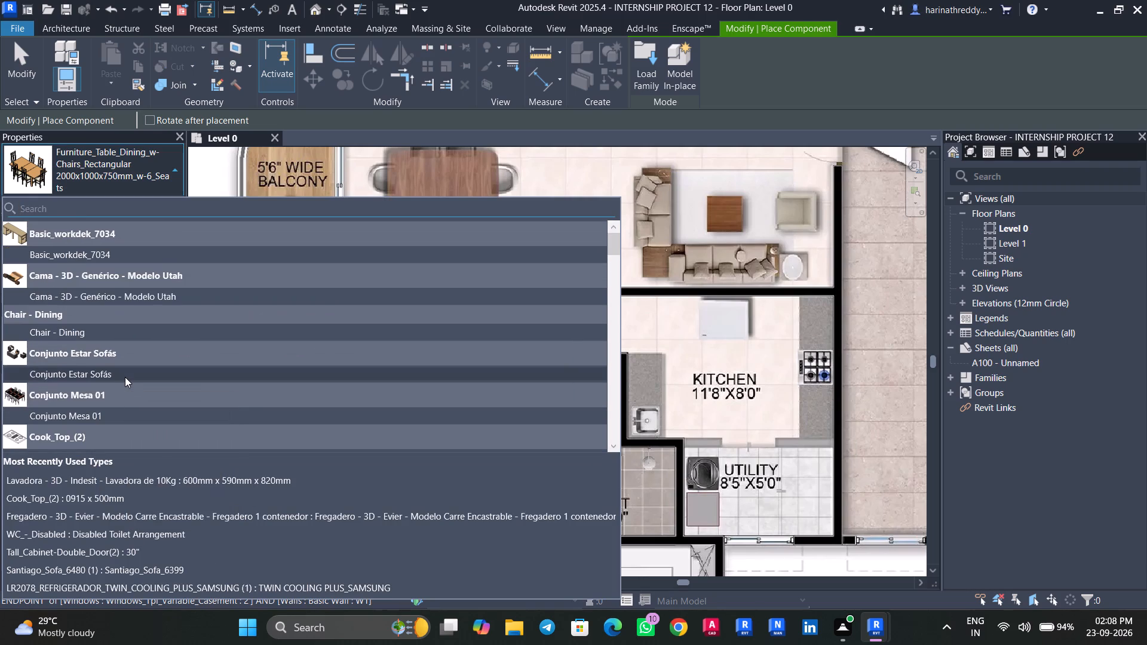
pyautogui.scroll(-3, 125, 377)
pyautogui.click(122, 344)
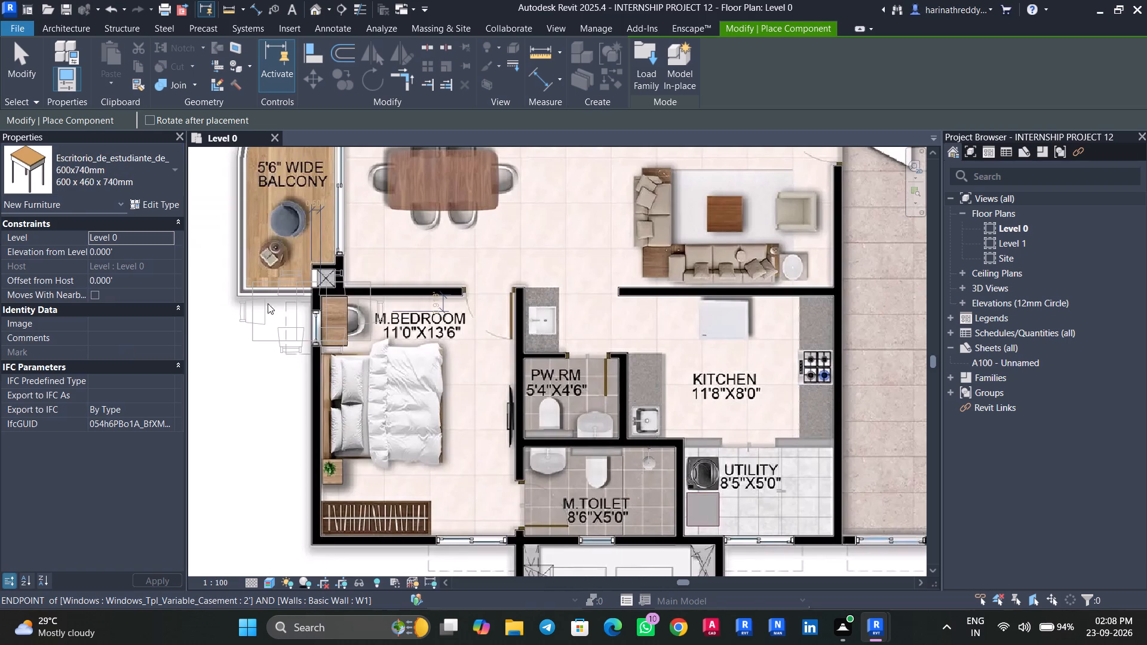
pyautogui.scroll(4, 330, 318)
pyautogui.press('space')
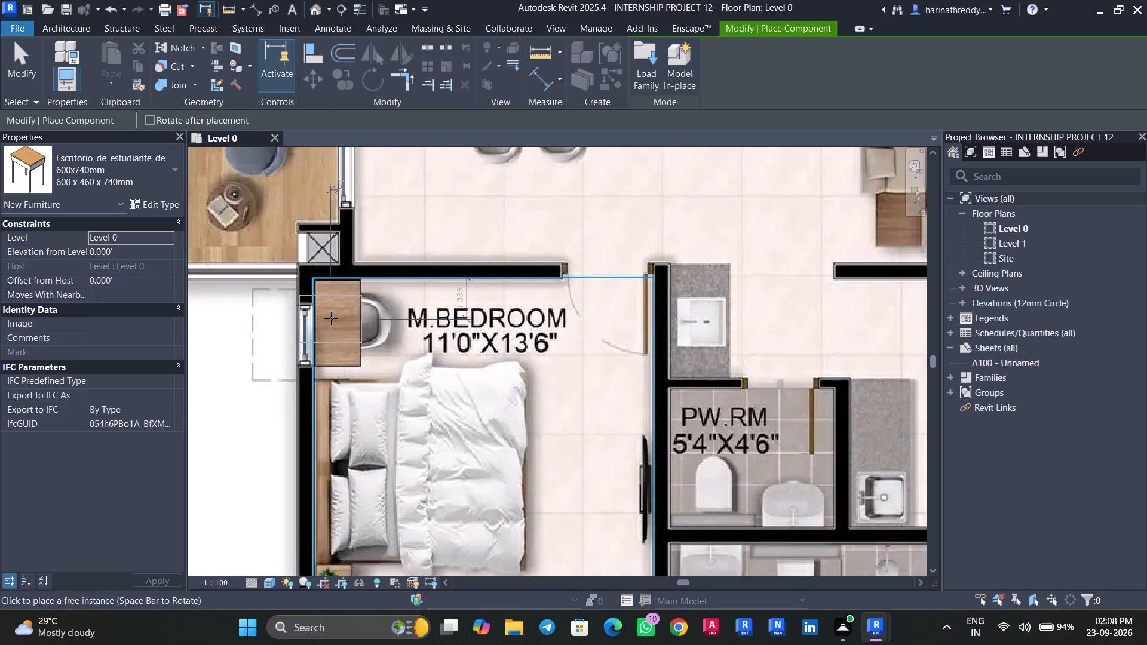
pyautogui.click(339, 311)
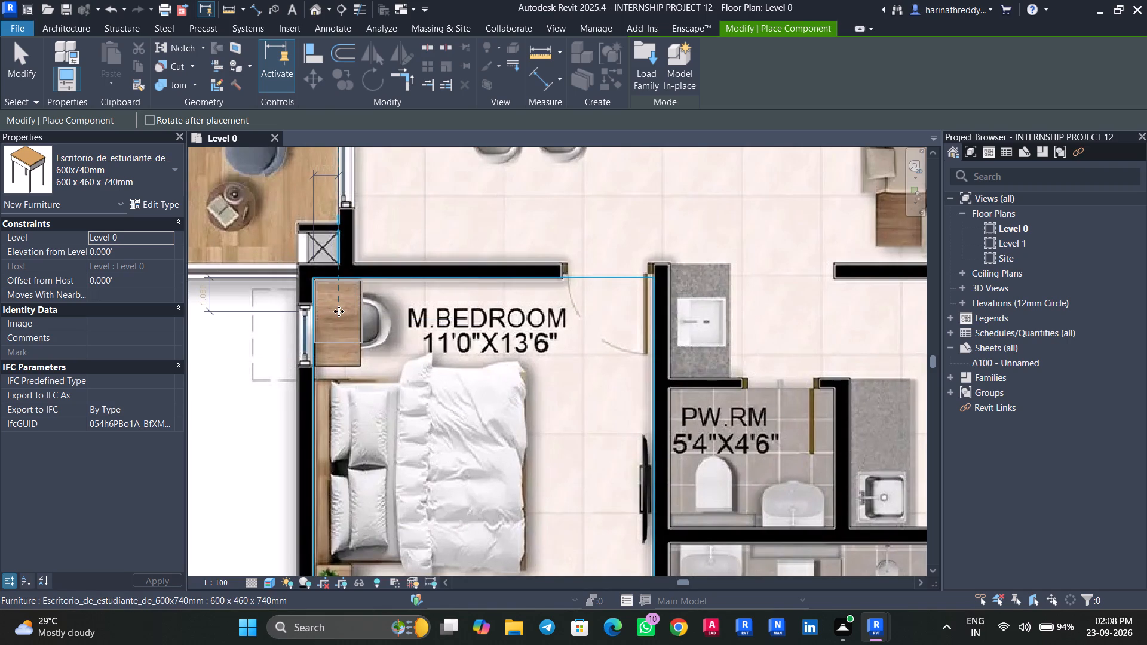
# Look through the loaded component types for a chair for the M.Bedroom desk, and leave the placement.
pyautogui.click(118, 179)
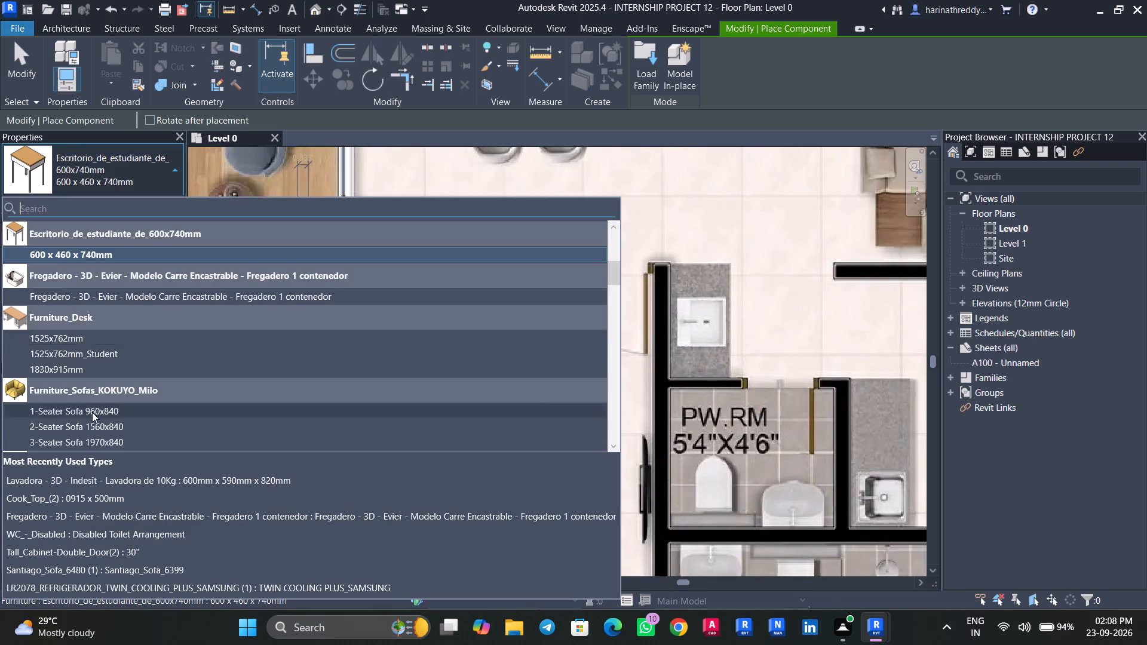
pyautogui.scroll(-12, 103, 420)
pyautogui.scroll(1, 119, 382)
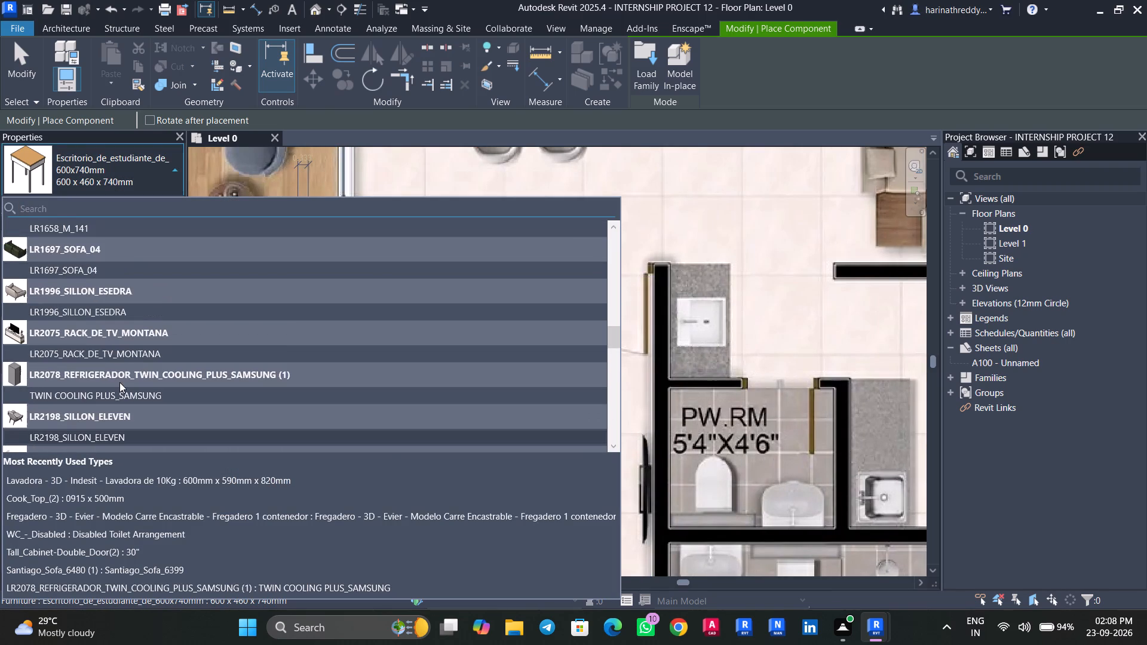
pyautogui.scroll(-10, 119, 382)
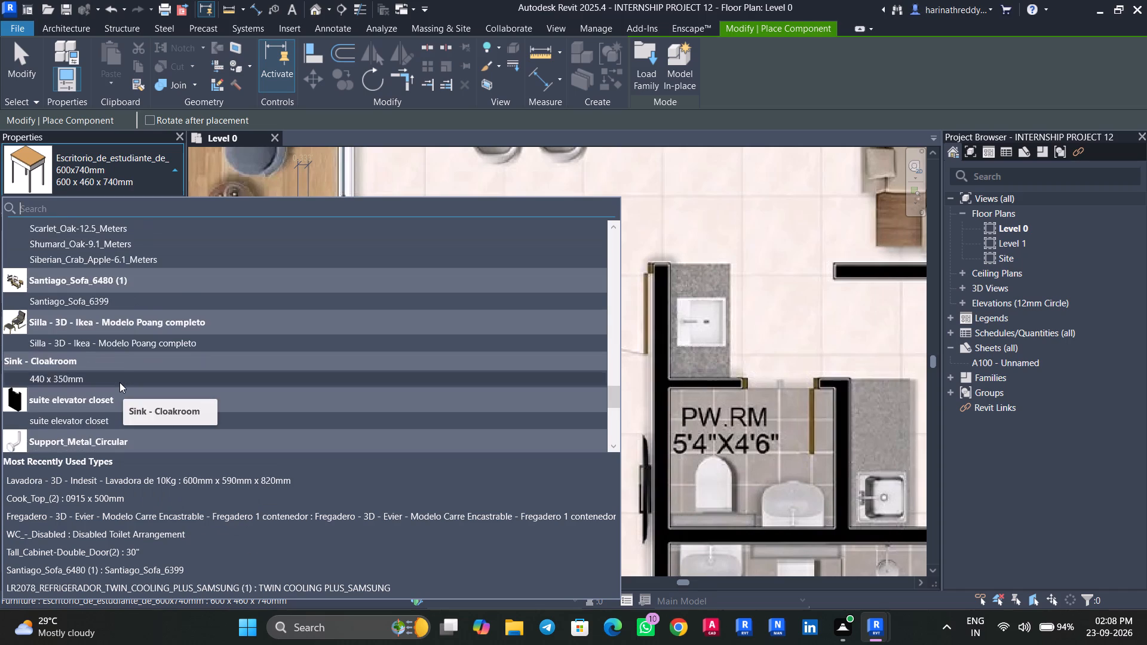
pyautogui.scroll(-9, 119, 382)
pyautogui.scroll(12, 119, 382)
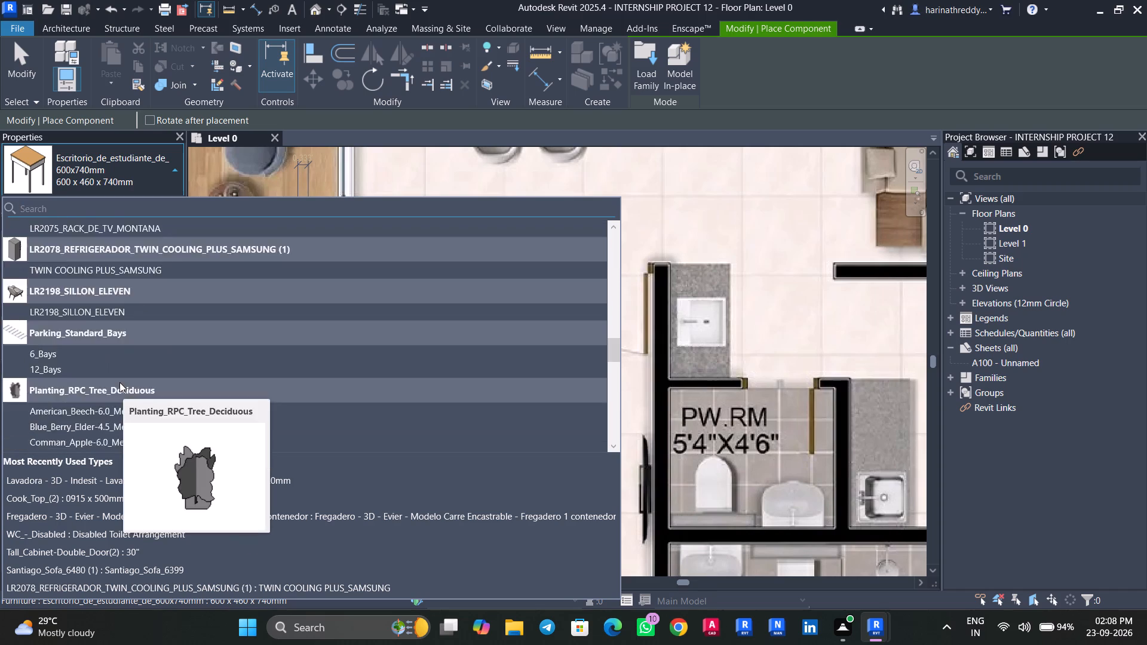
pyautogui.scroll(20, 119, 382)
pyautogui.scroll(5, 119, 382)
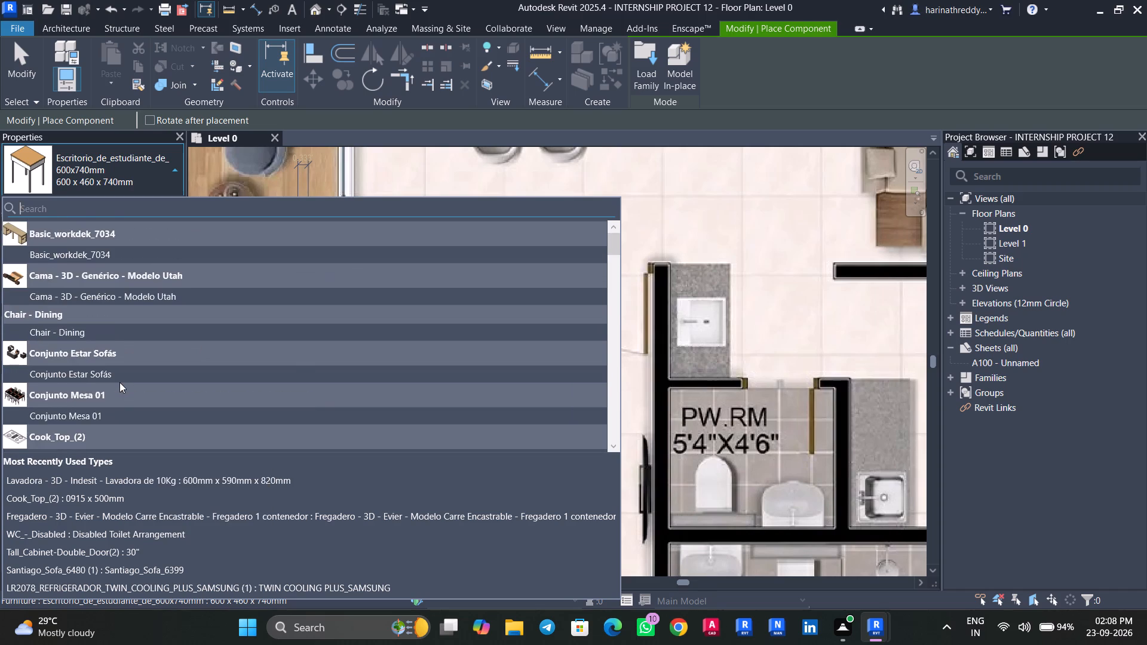
pyautogui.scroll(3, 119, 382)
pyautogui.press('Escape')
pyautogui.press('Escape')
pyautogui.press('Escape')
pyautogui.press('Escape')
pyautogui.press('Escape')
pyautogui.press('Escape')
pyautogui.press('Escape')
pyautogui.press('Escape')
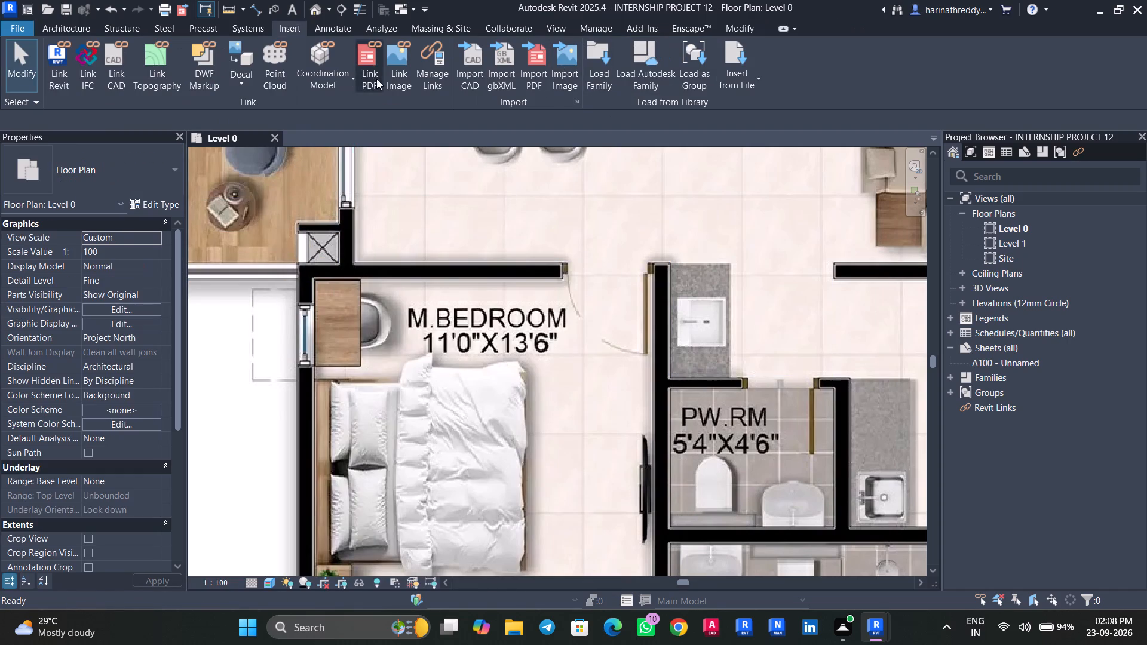
# Load the Furniture_Chair_Desk_w-Armrest_2 family from the Furniture category of the Autodesk family library.
pyautogui.click(625, 96)
pyautogui.click(629, 79)
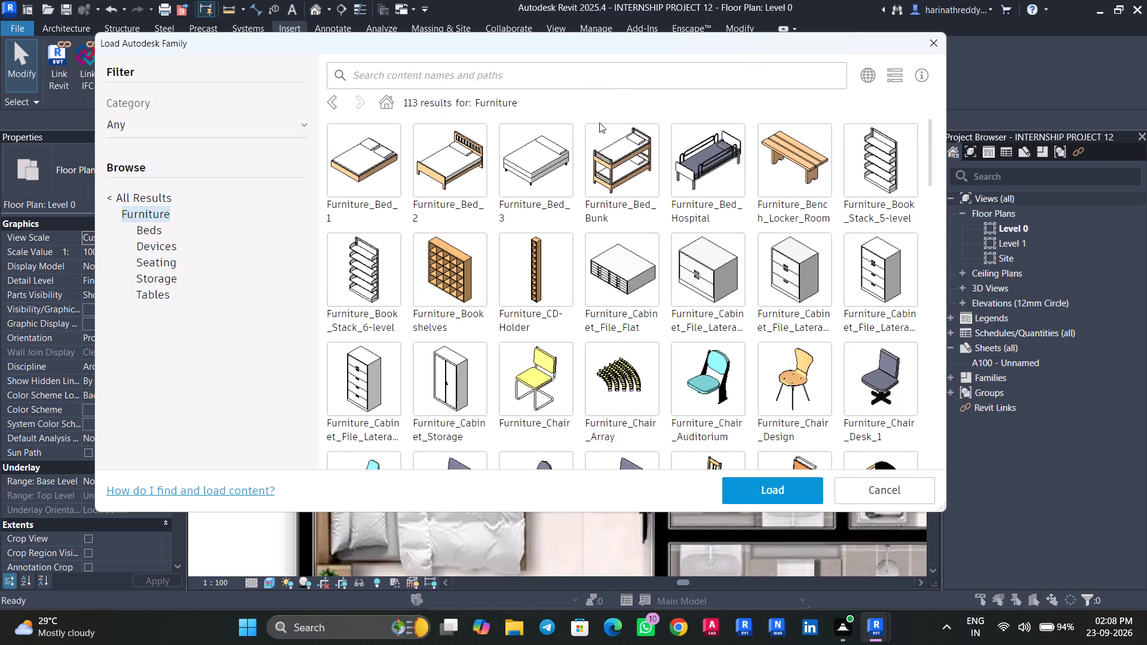
pyautogui.scroll(-2, 913, 332)
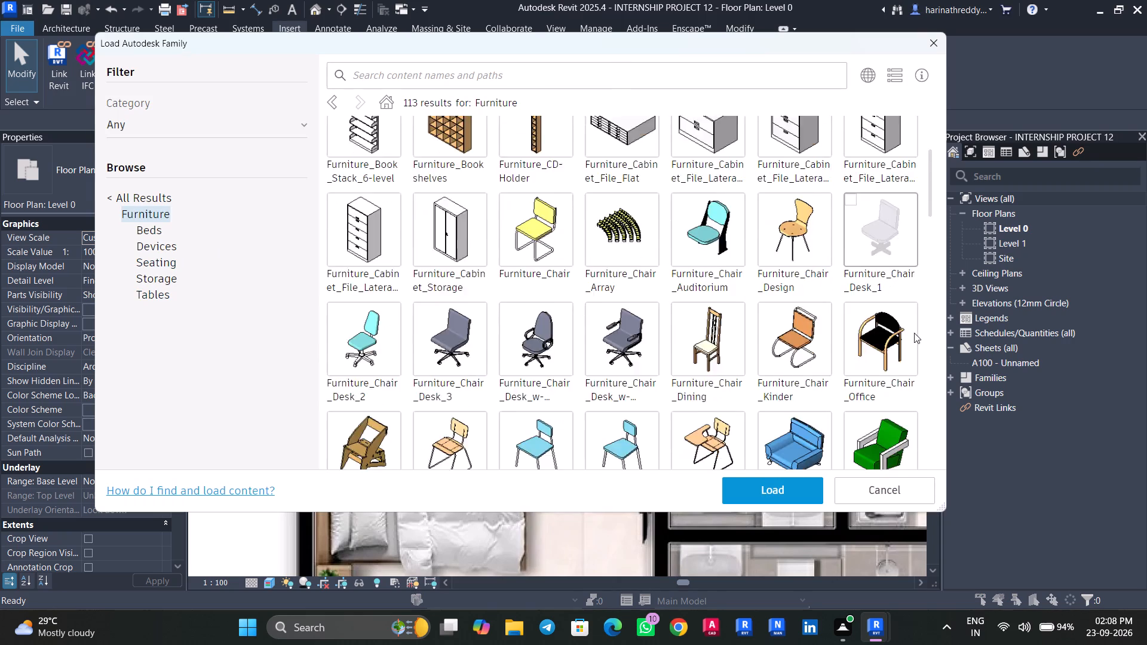
pyautogui.scroll(-1, 914, 333)
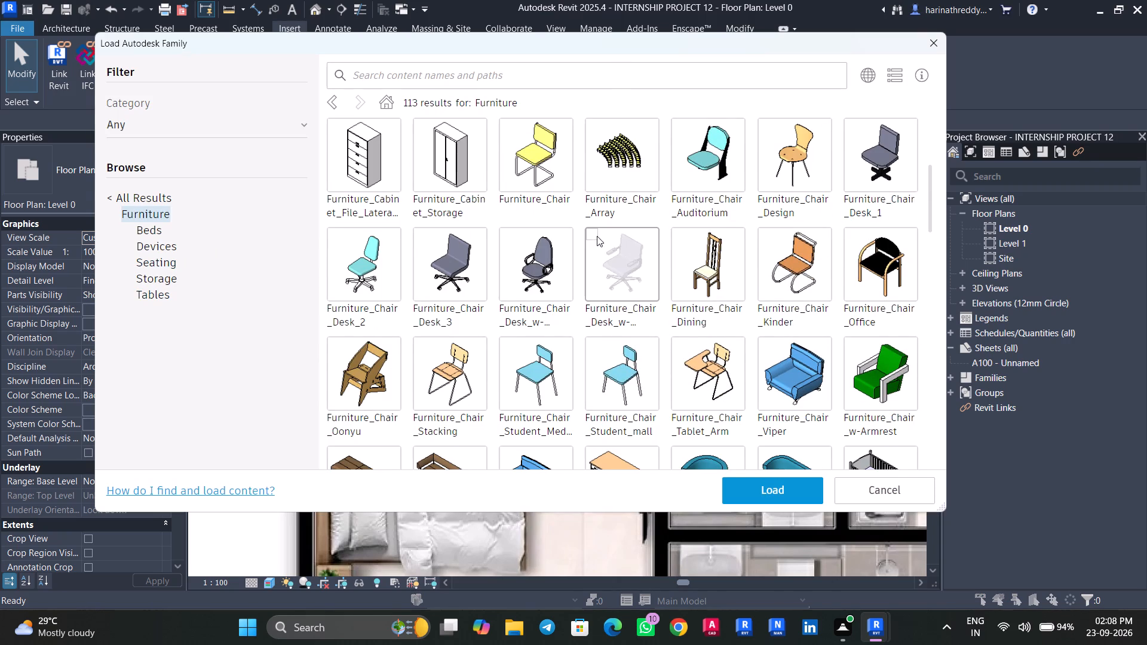
pyautogui.click(594, 234)
pyautogui.click(749, 490)
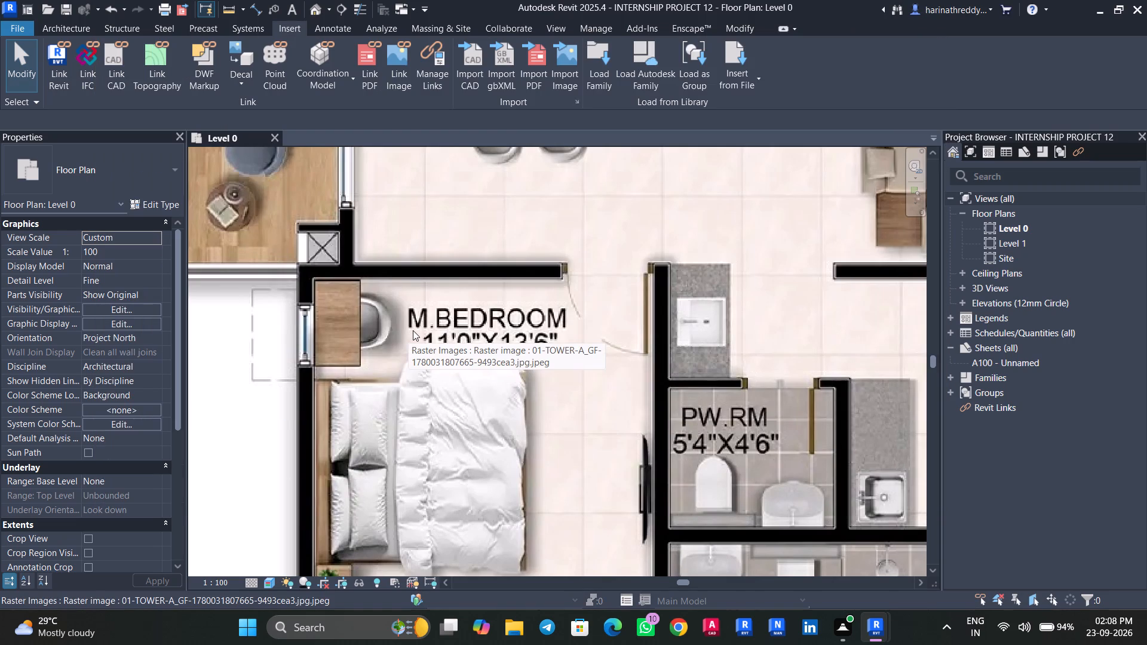
# Place a Furniture_Chair_Desk_w-Armrest_2 chair, type 635x686x380mm, rotated onto the drawn chair at the M.Bedroom desk.
pyautogui.press('c')
pyautogui.press('m')
pyautogui.press('space')
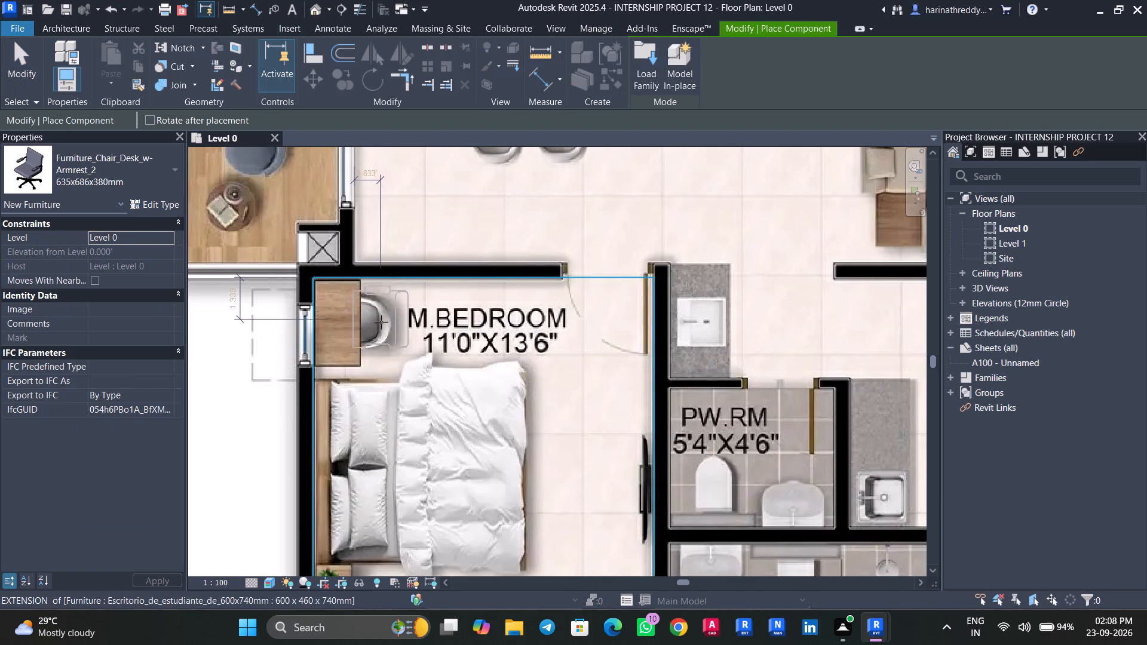
pyautogui.click(370, 315)
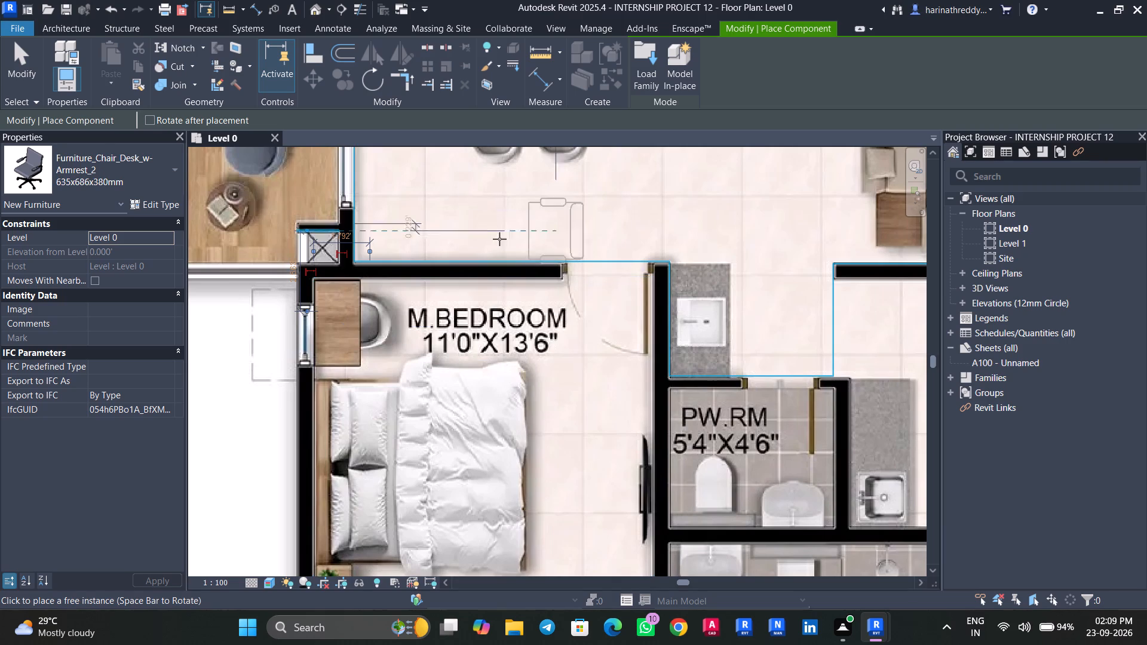
# Place another 635x686x380mm desk chair, rotated to face the Bedroom 01 desk beside the wardrobe, and end the placement.
pyautogui.moveTo(514, 241); pyautogui.dragTo(459, 474, button='middle')
pyautogui.moveTo(463, 380); pyautogui.dragTo(509, 583, button='middle')
pyautogui.scroll(1, 507, 581)
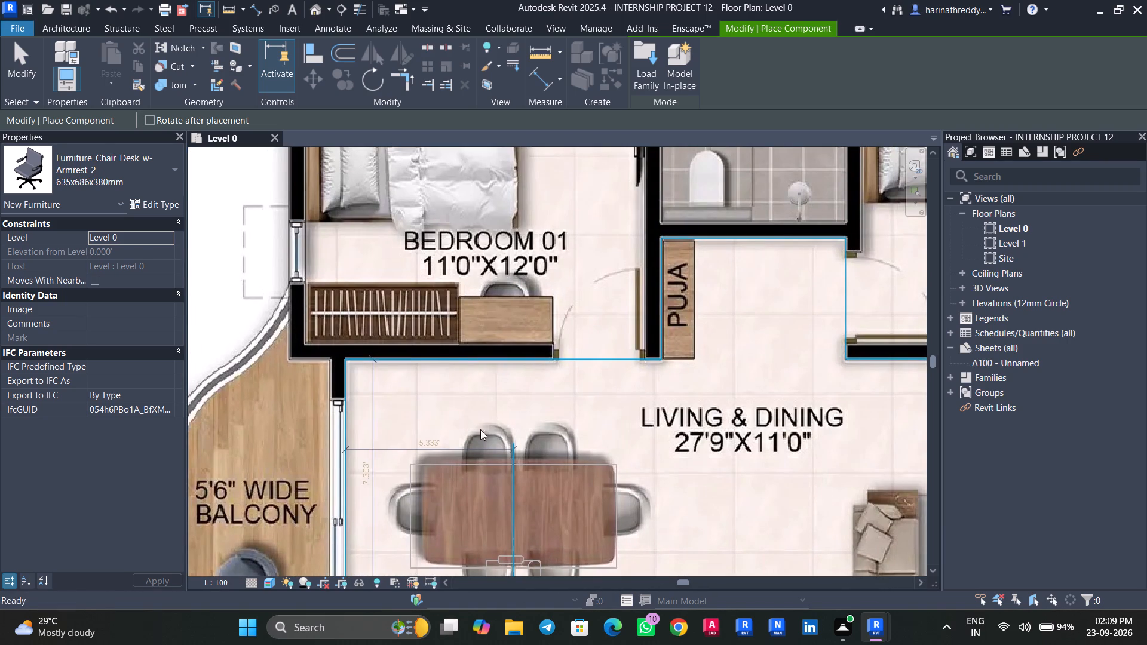
pyautogui.press('space')
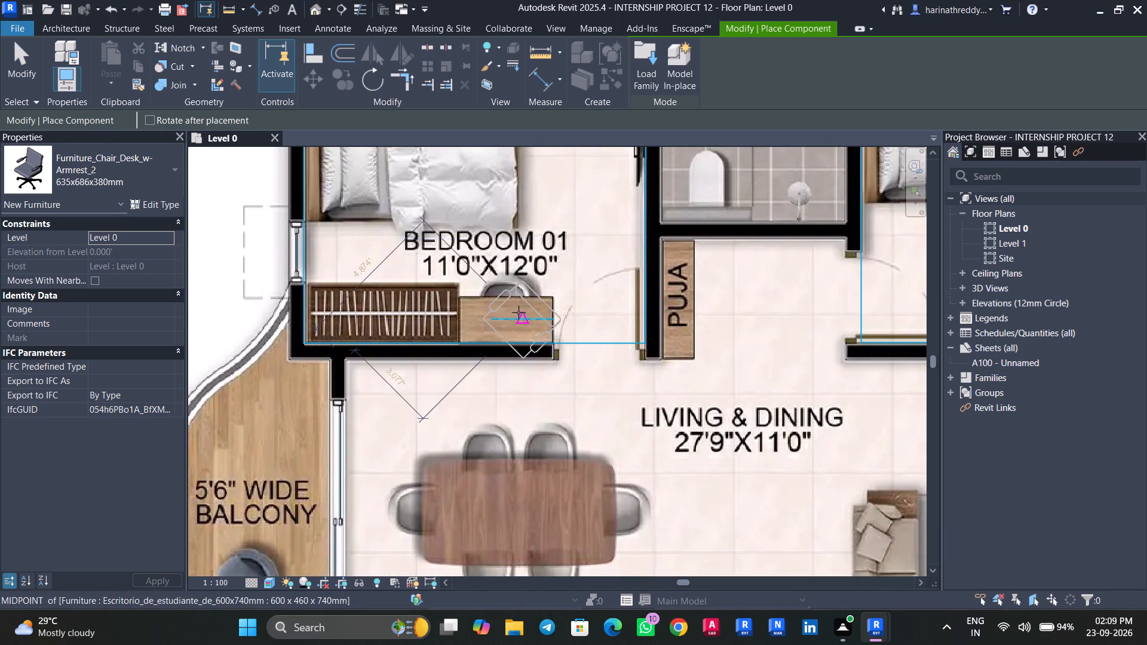
pyautogui.press('space')
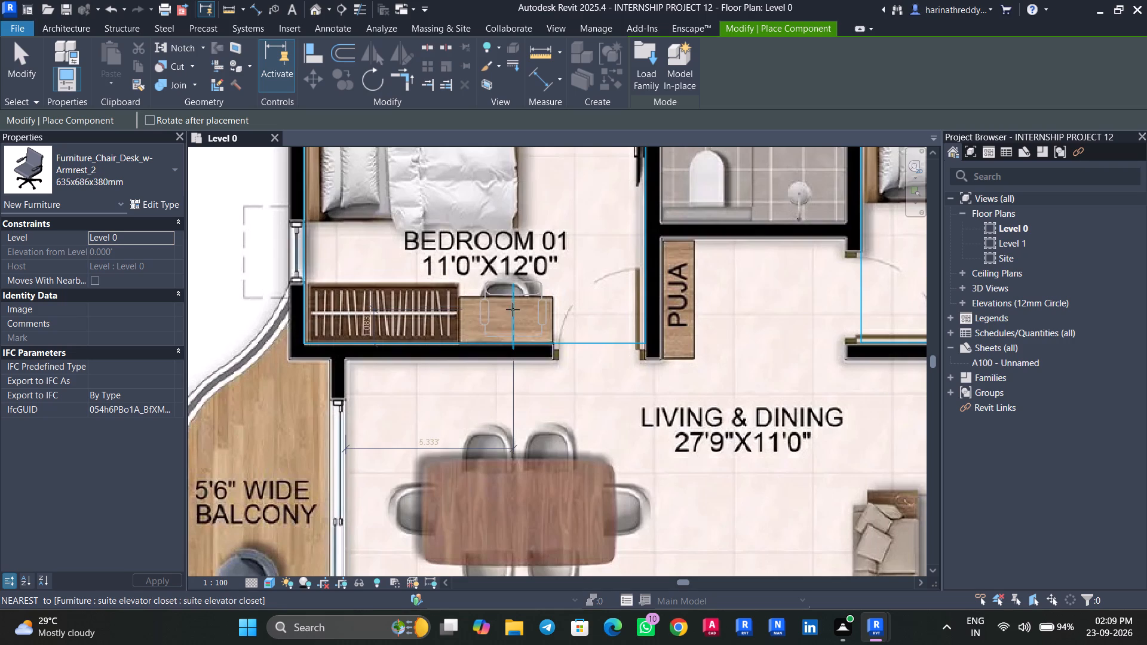
pyautogui.click(520, 309)
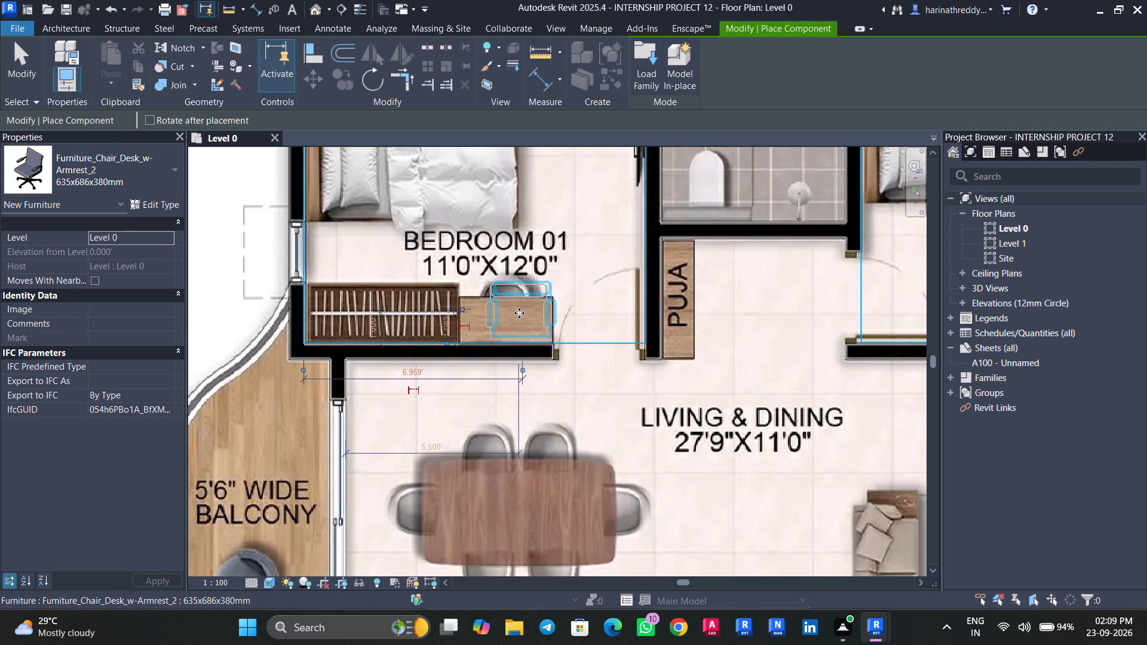
pyautogui.moveTo(529, 275); pyautogui.dragTo(557, 409, button='middle')
pyautogui.moveTo(563, 333); pyautogui.dragTo(573, 434, button='middle')
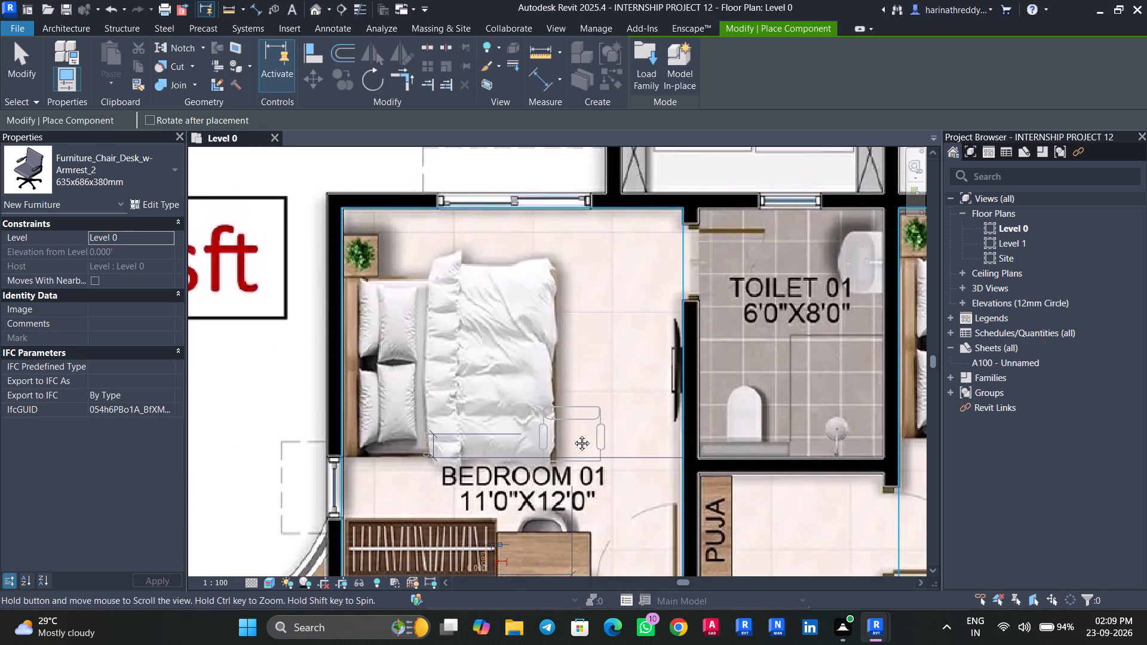
pyautogui.moveTo(573, 434); pyautogui.dragTo(573, 435, button='middle')
pyautogui.press('Escape')
pyautogui.press('Escape')
# Look over the 1572 sft apartment's Bedroom 01, balcony and living area, checking which drawn furniture already has a component.
pyautogui.scroll(-5, 521, 373)
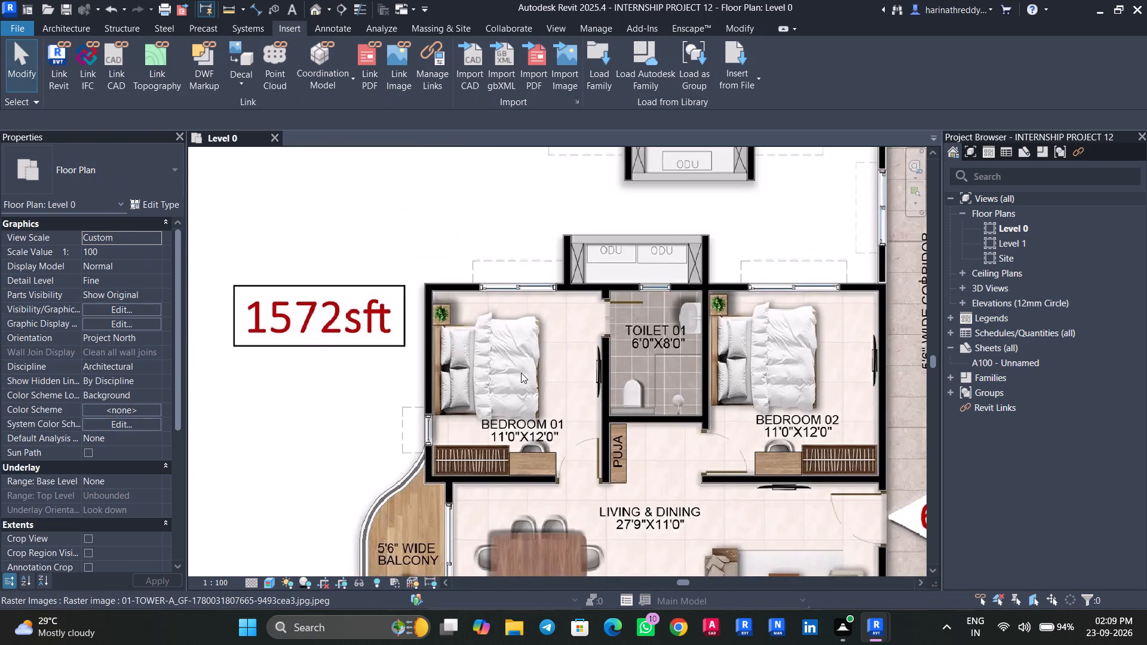
pyautogui.moveTo(521, 373); pyautogui.dragTo(480, 223, button='middle')
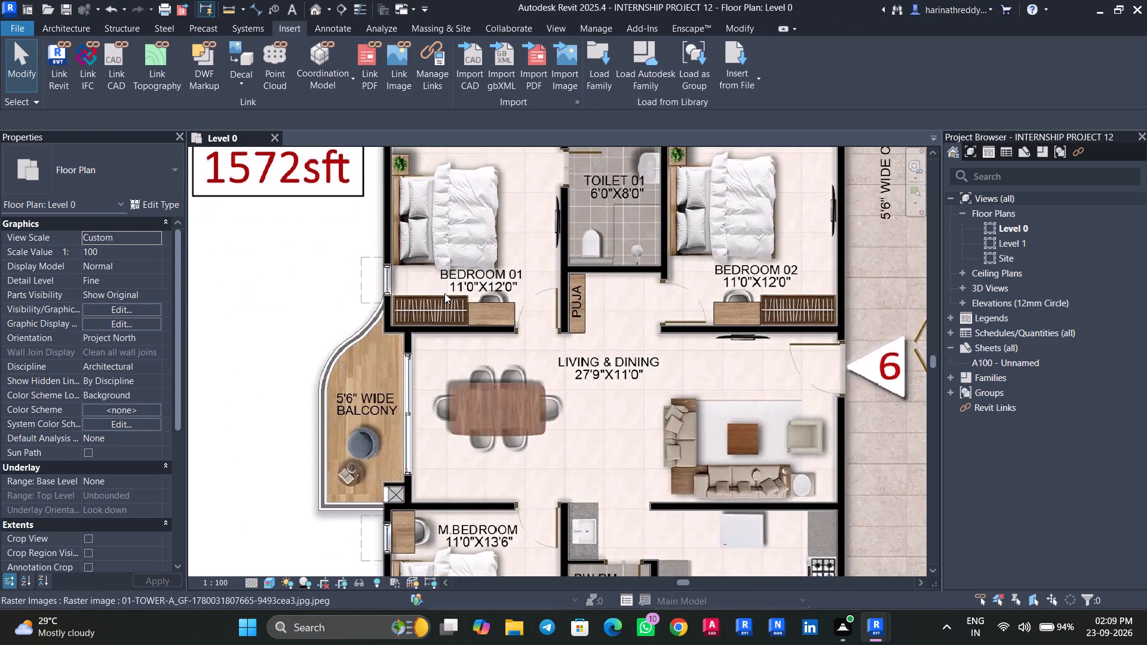
pyautogui.press('Tab')
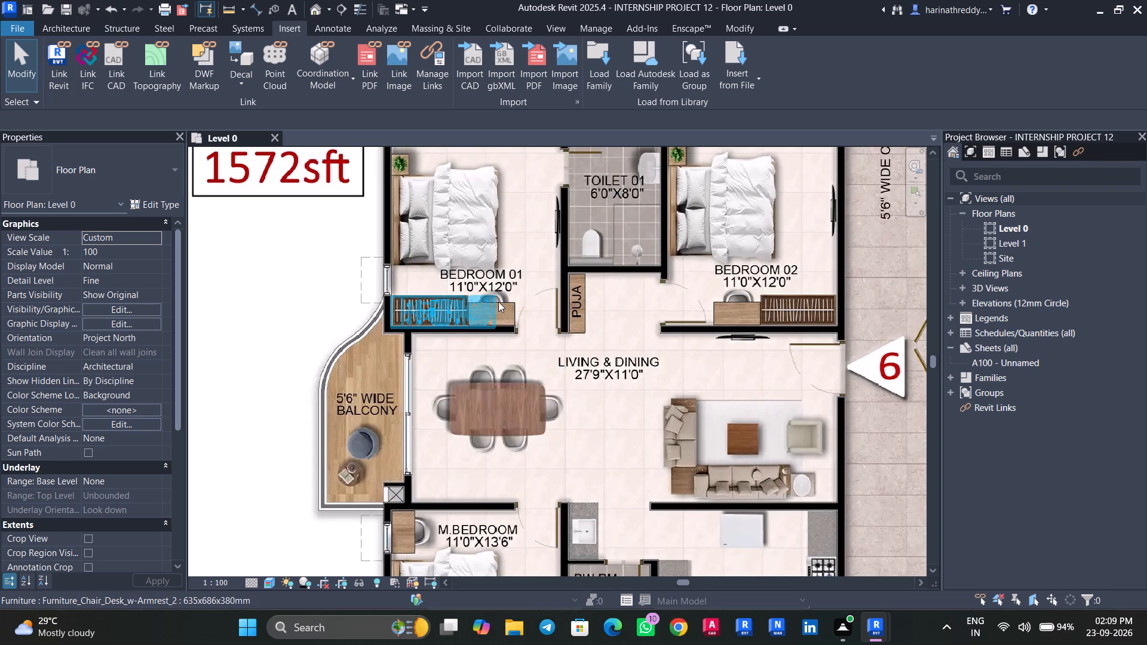
pyautogui.scroll(7, 499, 294)
pyautogui.scroll(-5, 500, 310)
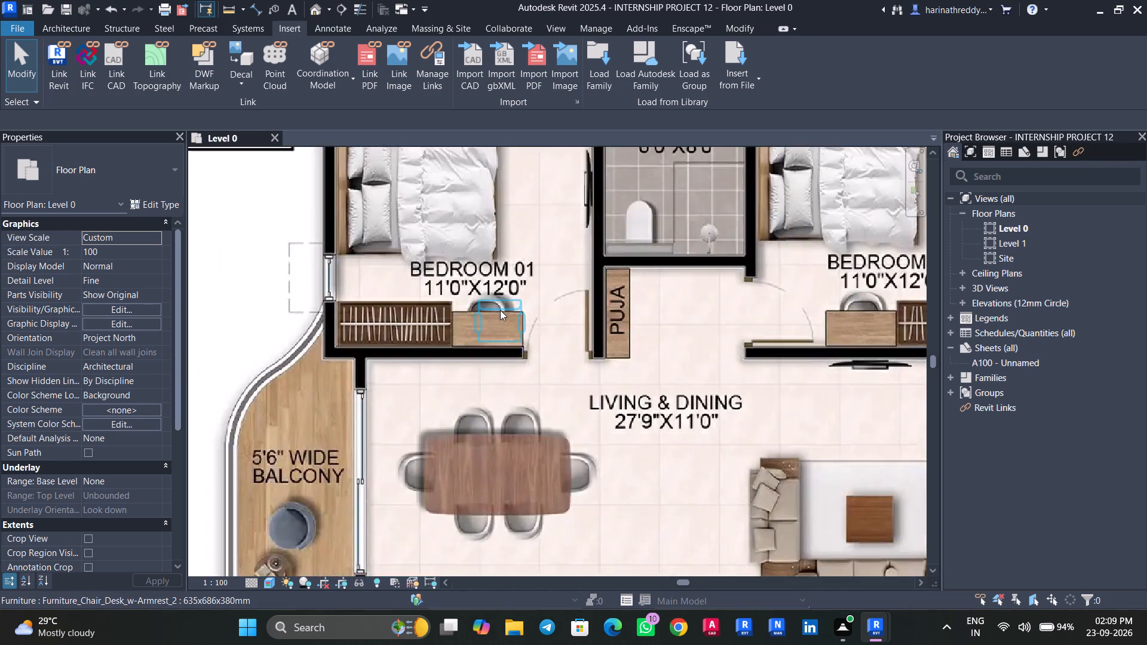
pyautogui.scroll(-3, 500, 310)
pyautogui.press('Escape')
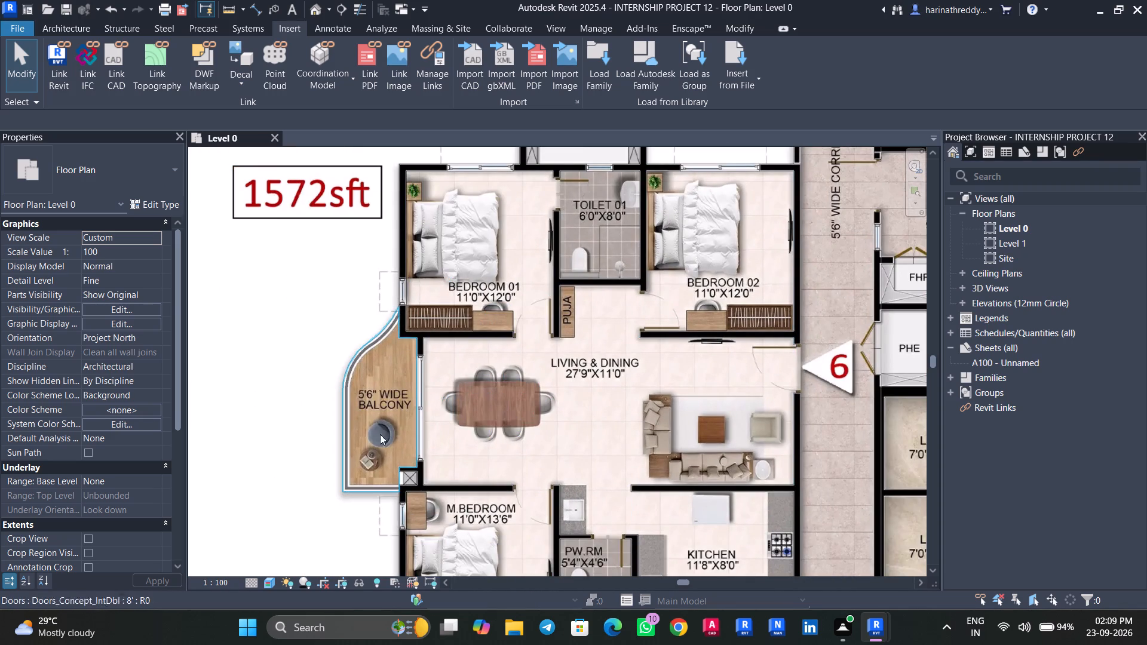
pyautogui.press('Tab')
pyautogui.press('Tab')
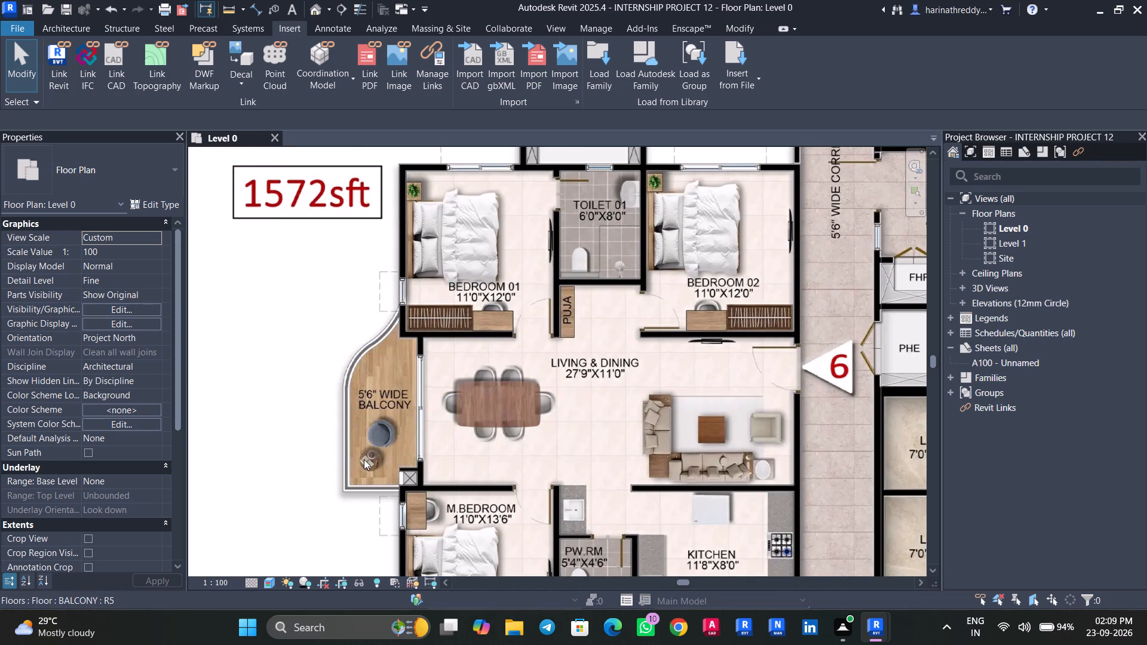
pyautogui.press('Tab')
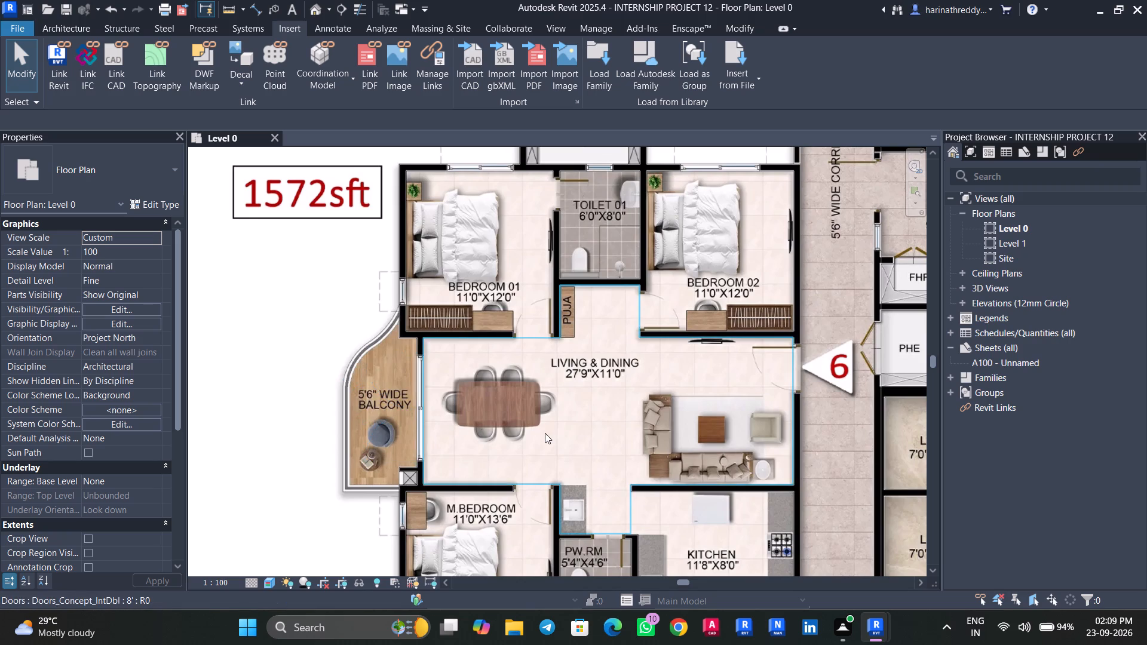
pyautogui.scroll(-4, 545, 433)
pyautogui.moveTo(575, 433); pyautogui.dragTo(532, 335, button='middle')
# Place the Conjunto Estar Sofás sofa set, rotated onto the drawn seating area in Living & Dining, and end the placement.
pyautogui.press('c')
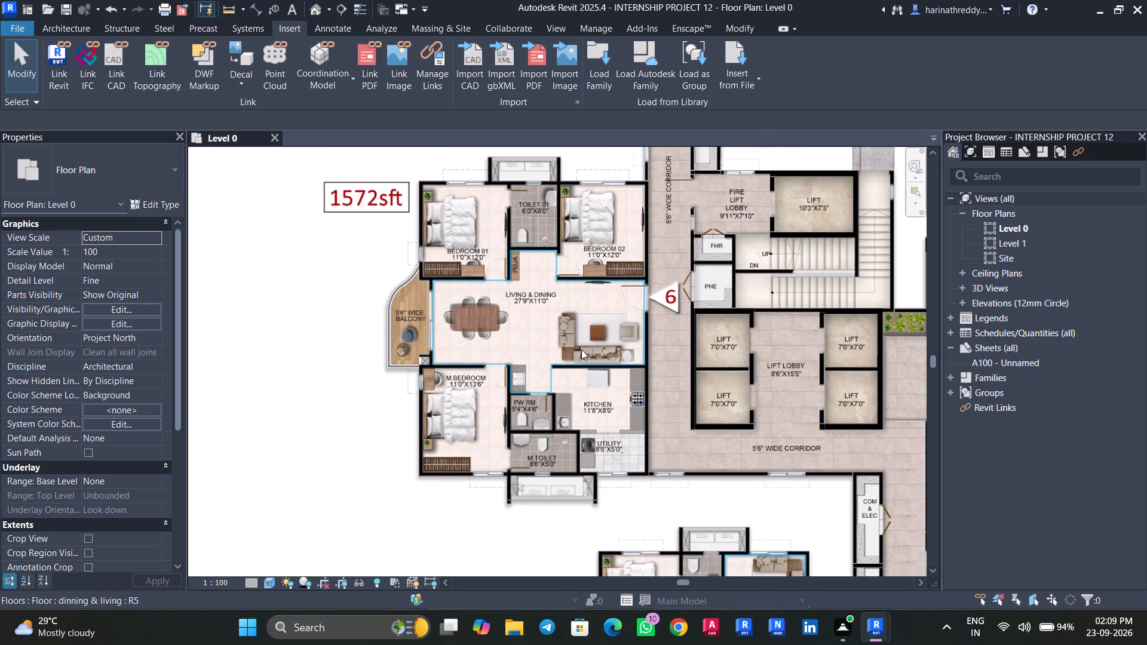
pyautogui.press('m')
pyautogui.press('Escape')
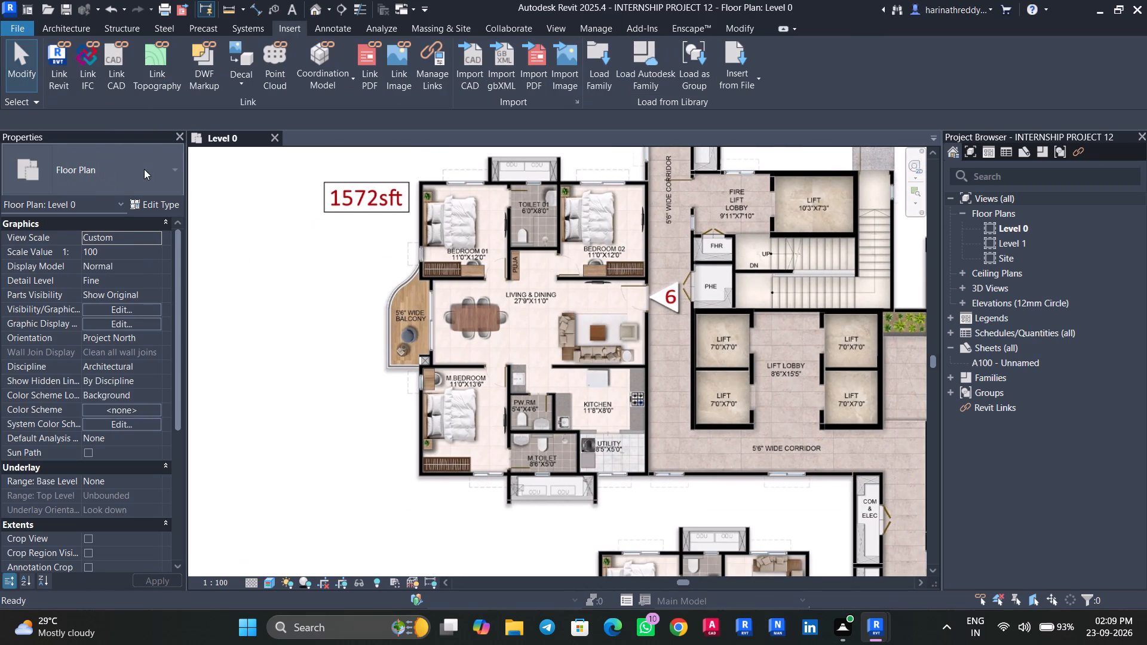
pyautogui.press('Escape')
pyautogui.write('cm')
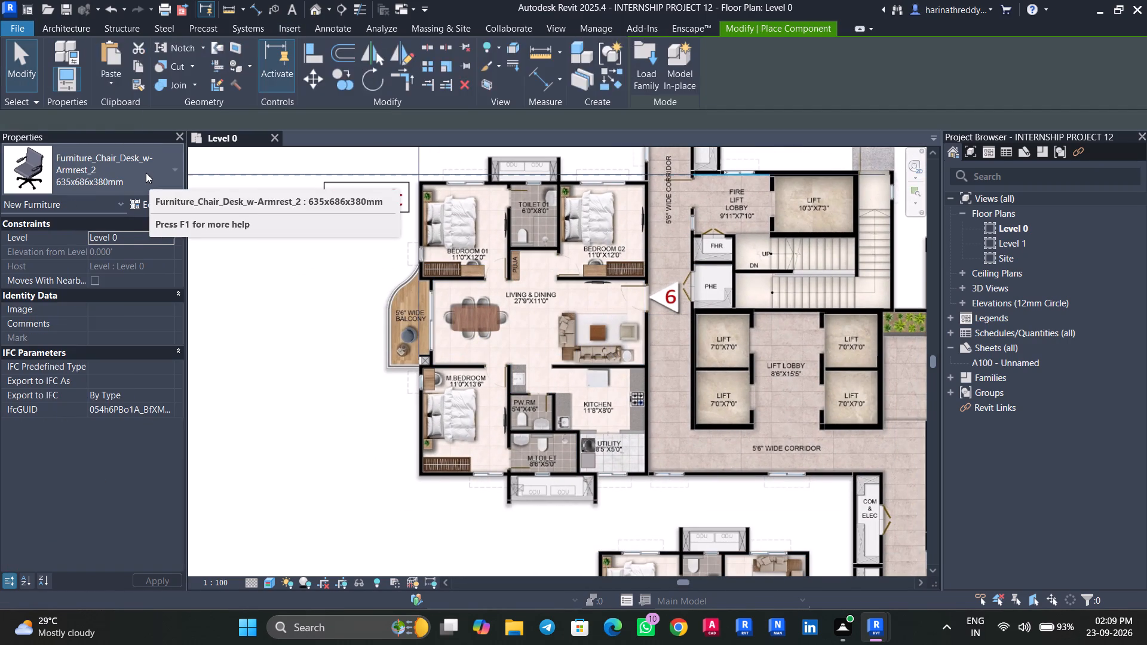
pyautogui.click(146, 173)
pyautogui.scroll(4, 122, 334)
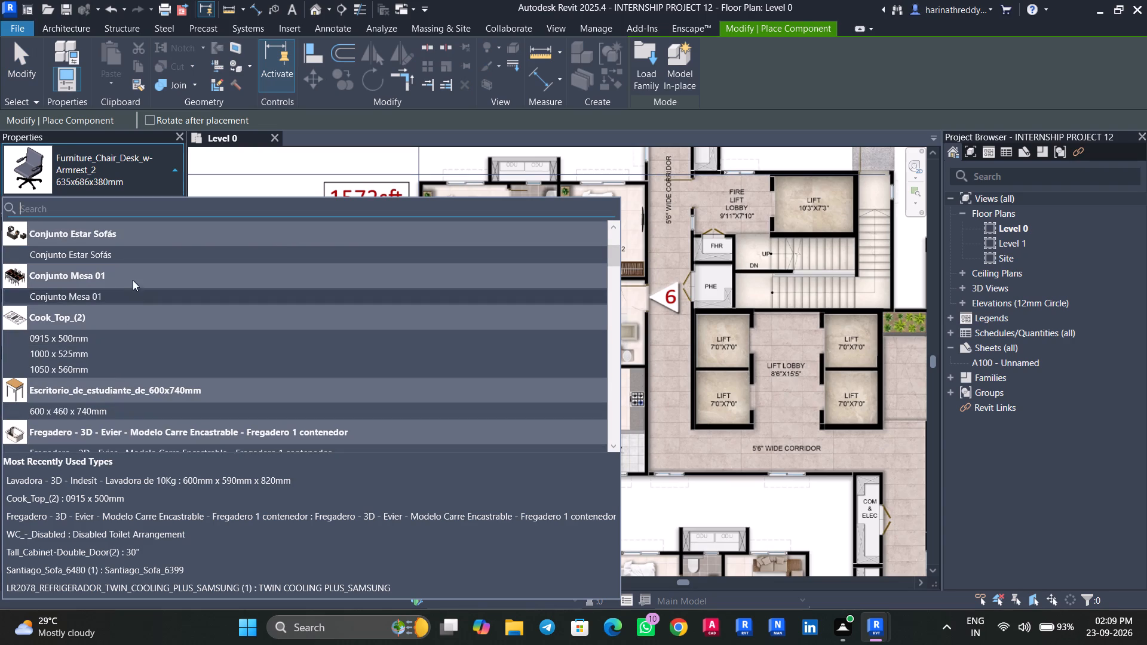
pyautogui.click(143, 253)
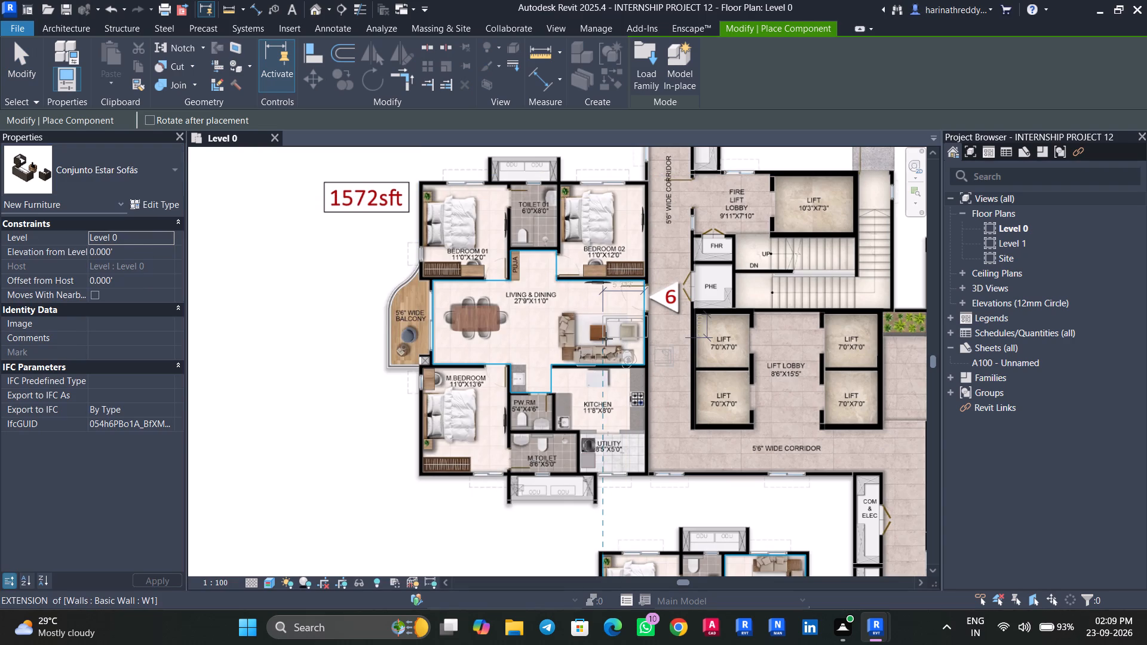
pyautogui.scroll(5, 563, 339)
pyautogui.press('space')
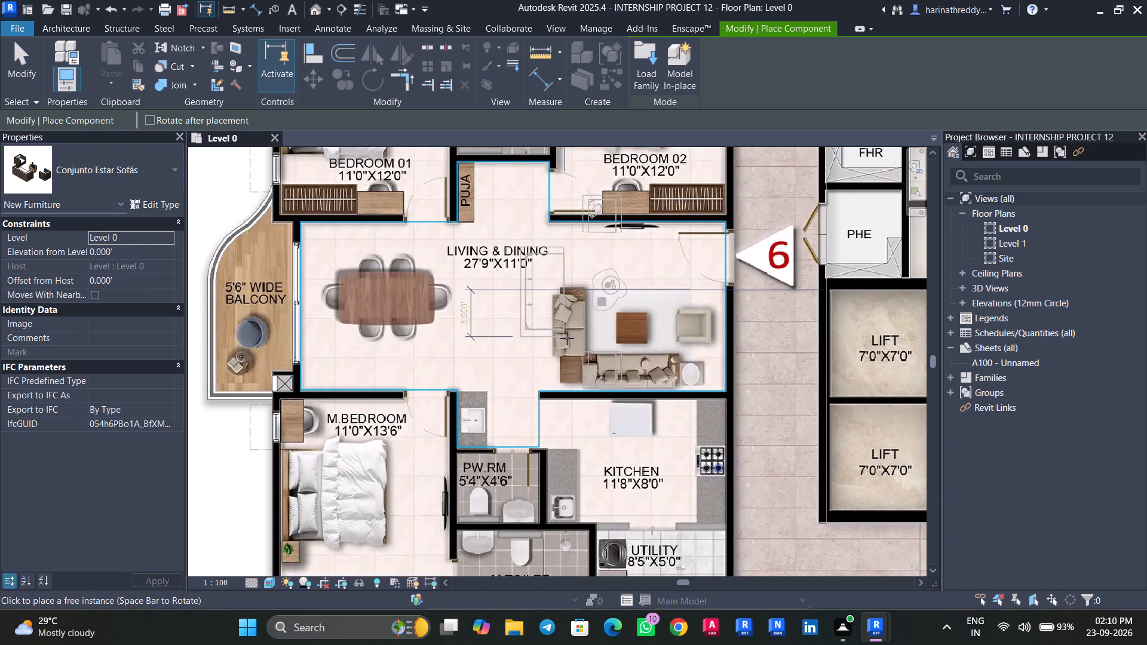
pyautogui.press('space')
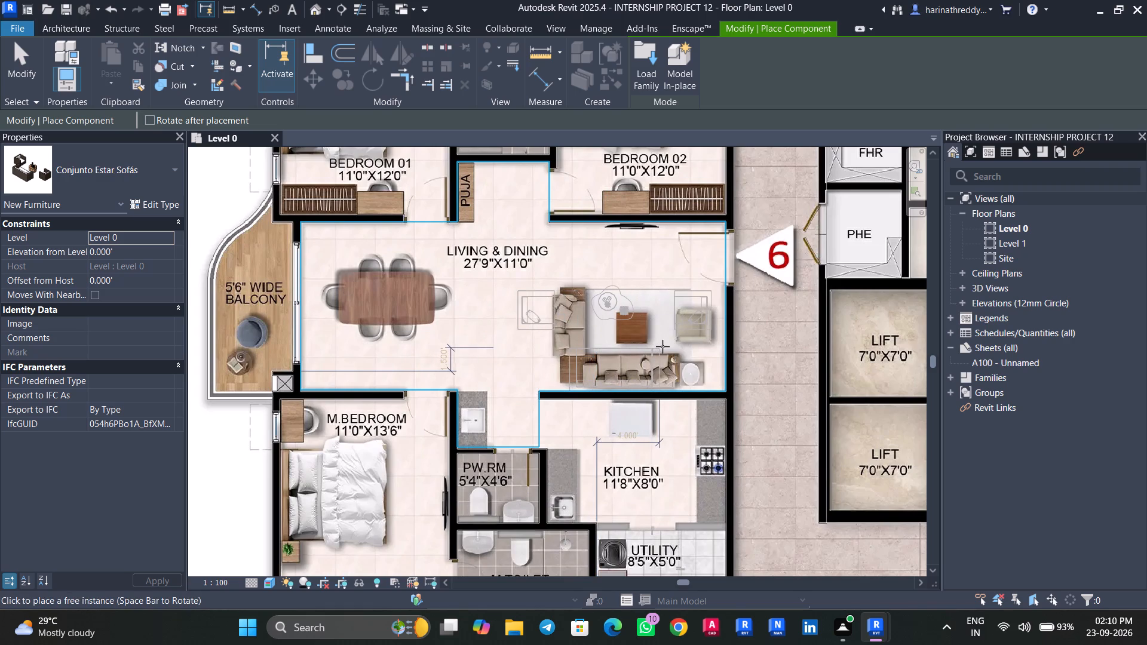
pyautogui.click(669, 346)
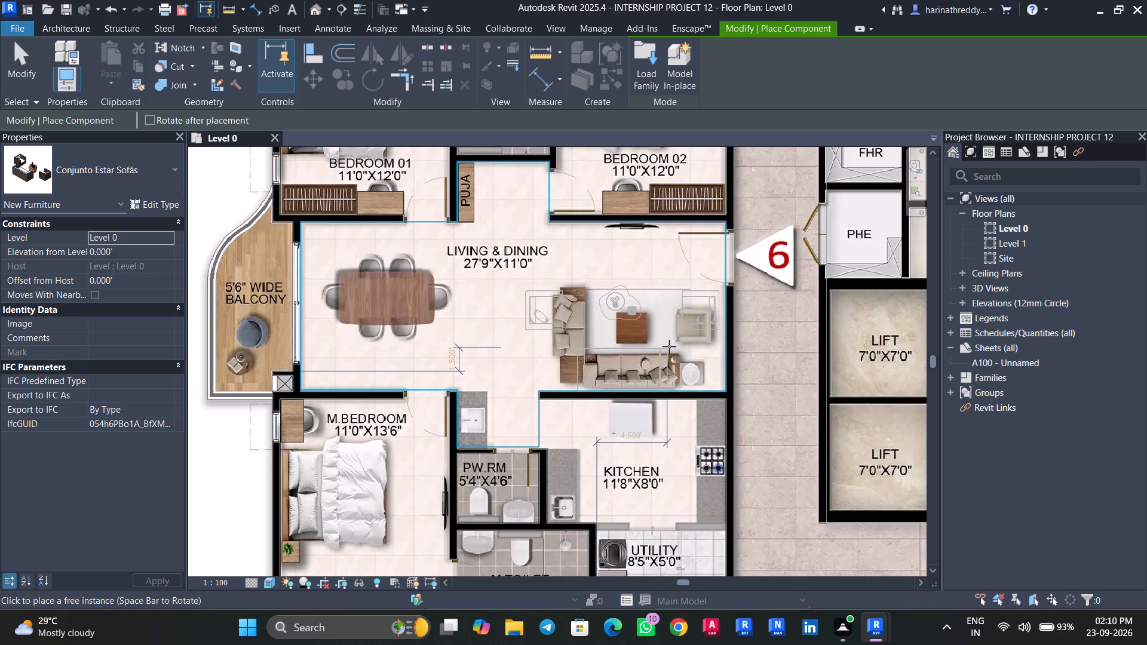
pyautogui.press('Escape')
pyautogui.press('Escape')
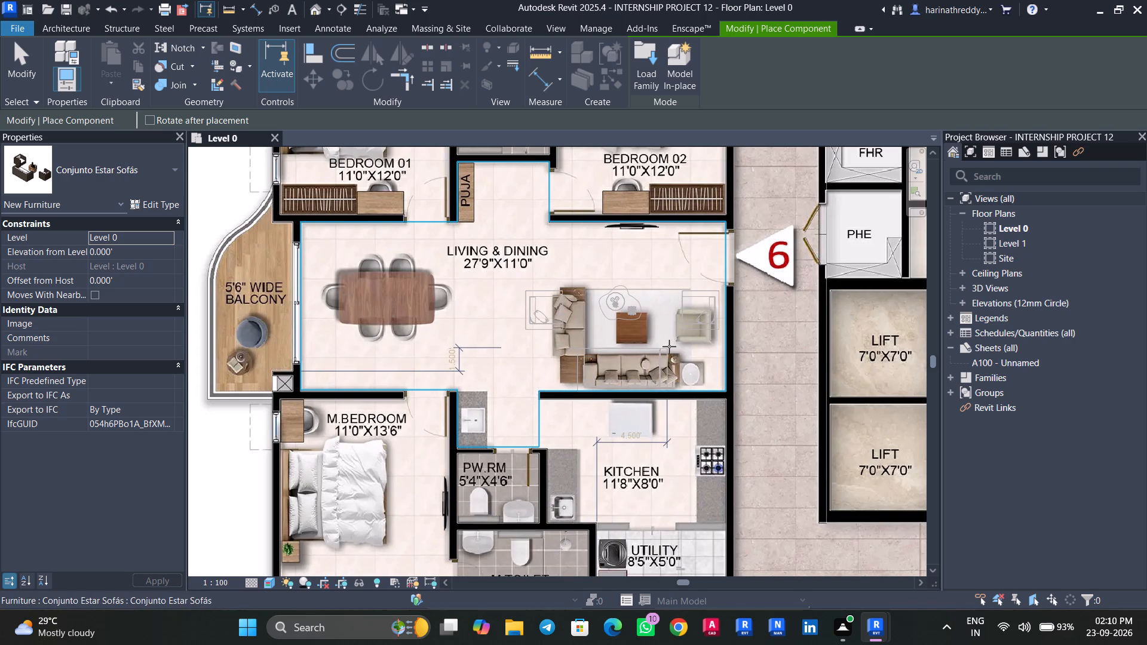
pyautogui.press('Escape')
# Place Lavadora - 3D - Indesit washing machines, type 600mm x 590mm x 820mm, on the drawn Utility washer and the square beside it.
pyautogui.press('Tab')
pyautogui.press('Tab')
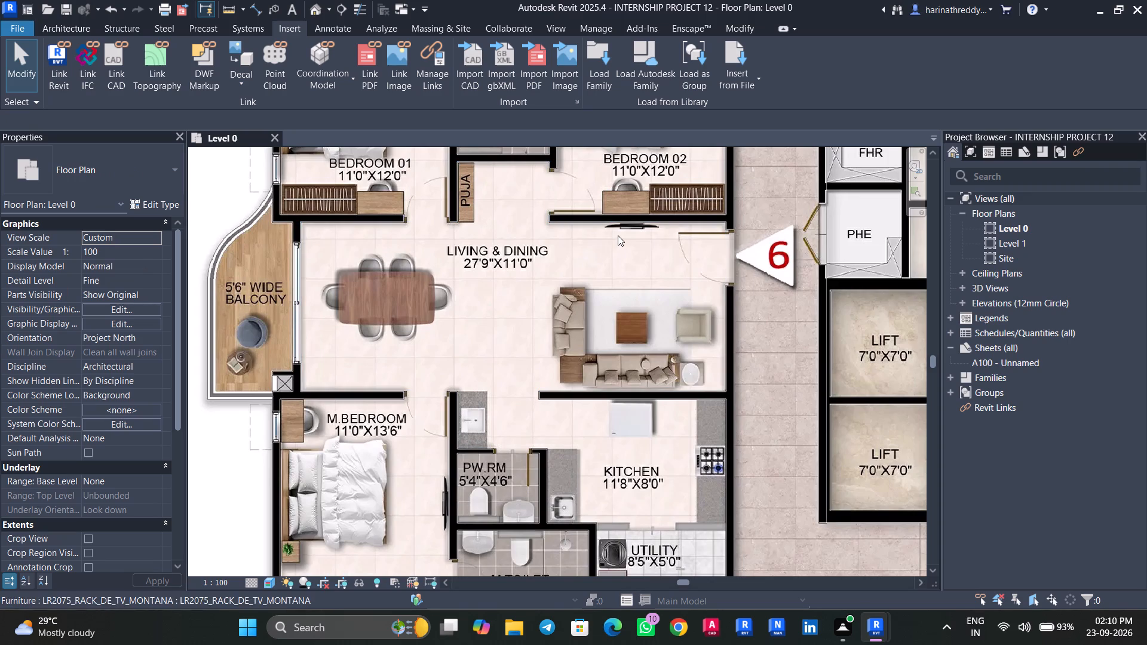
pyautogui.press('Tab')
pyautogui.scroll(-3, 375, 447)
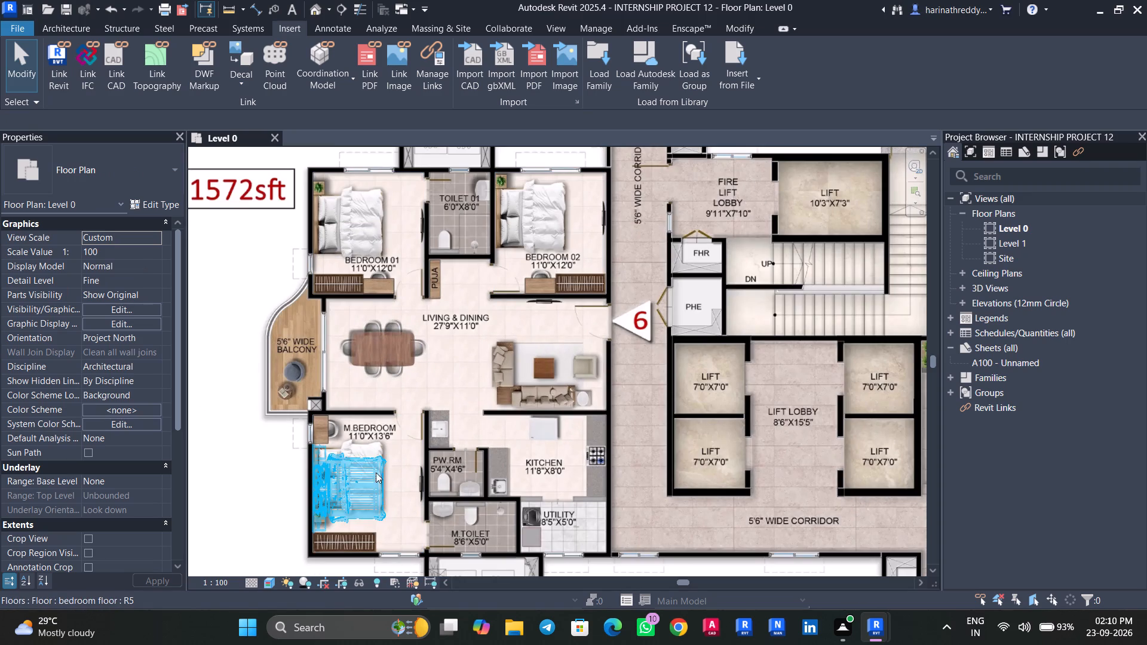
pyautogui.scroll(6, 459, 495)
pyautogui.moveTo(447, 480); pyautogui.dragTo(430, 416, button='middle')
pyautogui.write('cm')
pyautogui.click(127, 168)
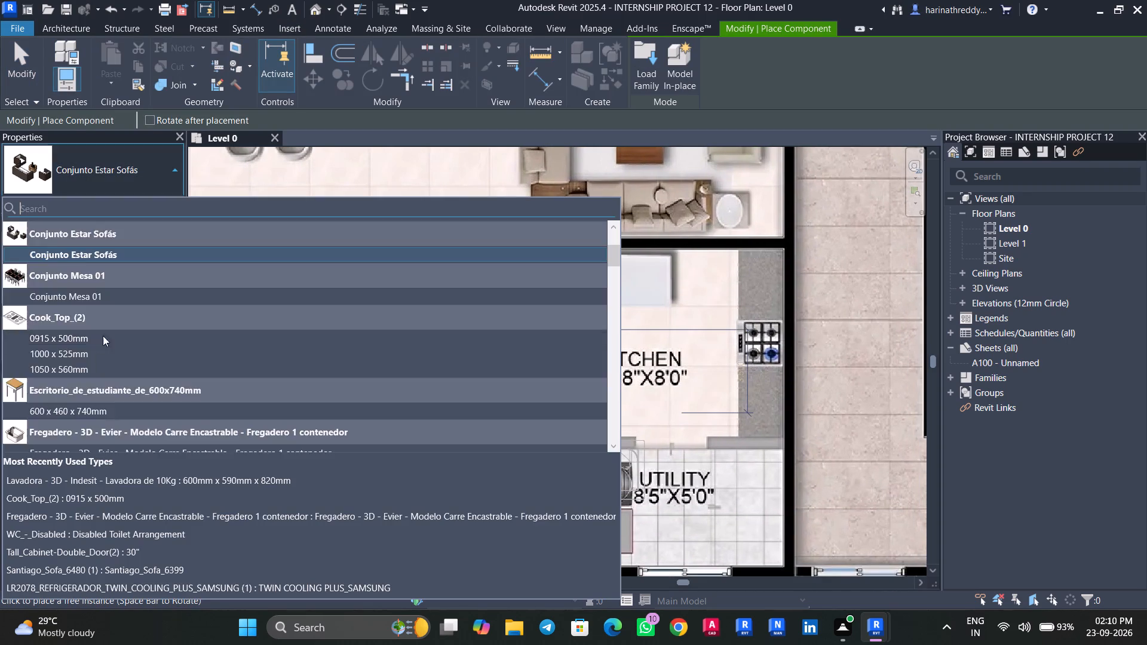
pyautogui.scroll(8, 96, 384)
pyautogui.scroll(-8, 99, 380)
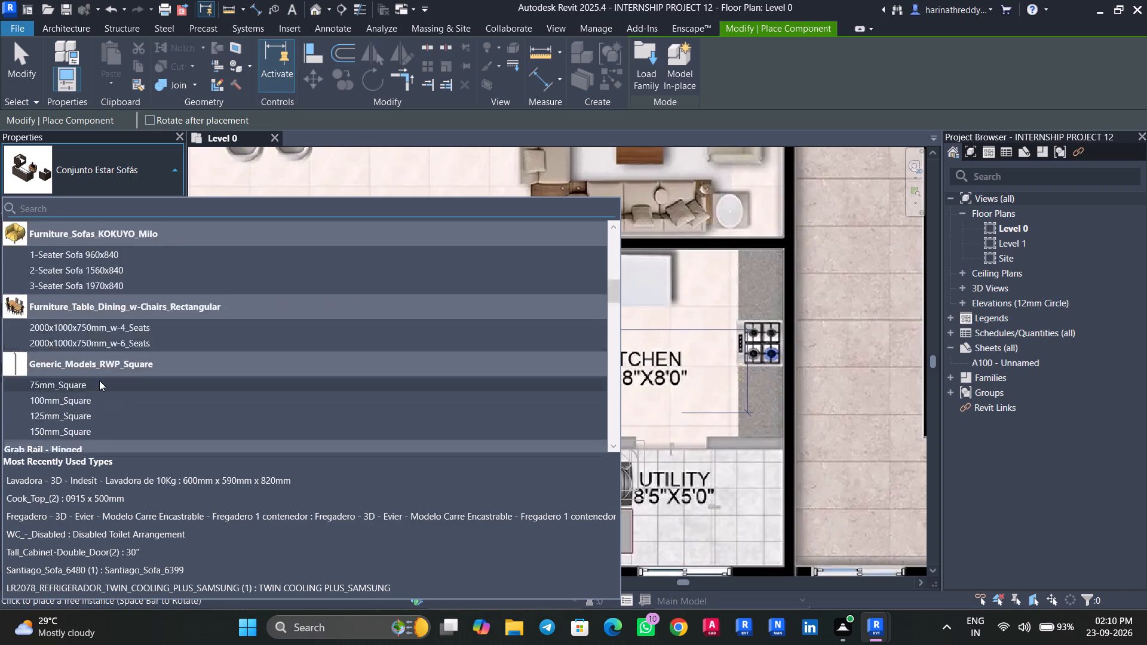
pyautogui.scroll(-4, 99, 380)
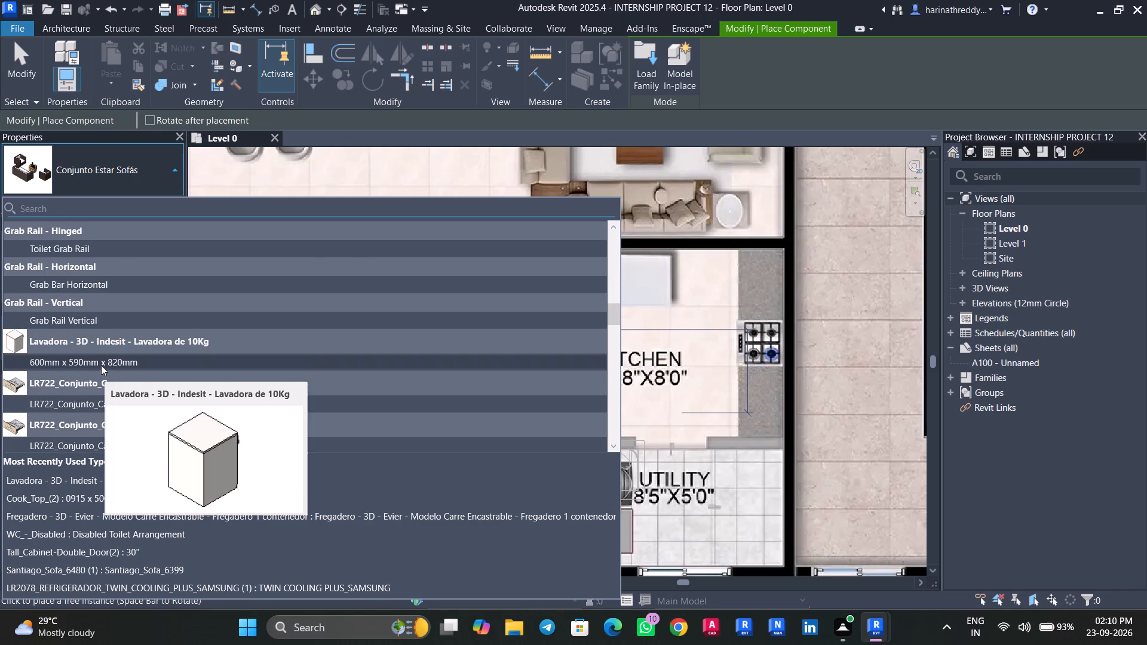
pyautogui.click(101, 365)
pyautogui.scroll(-5, 514, 427)
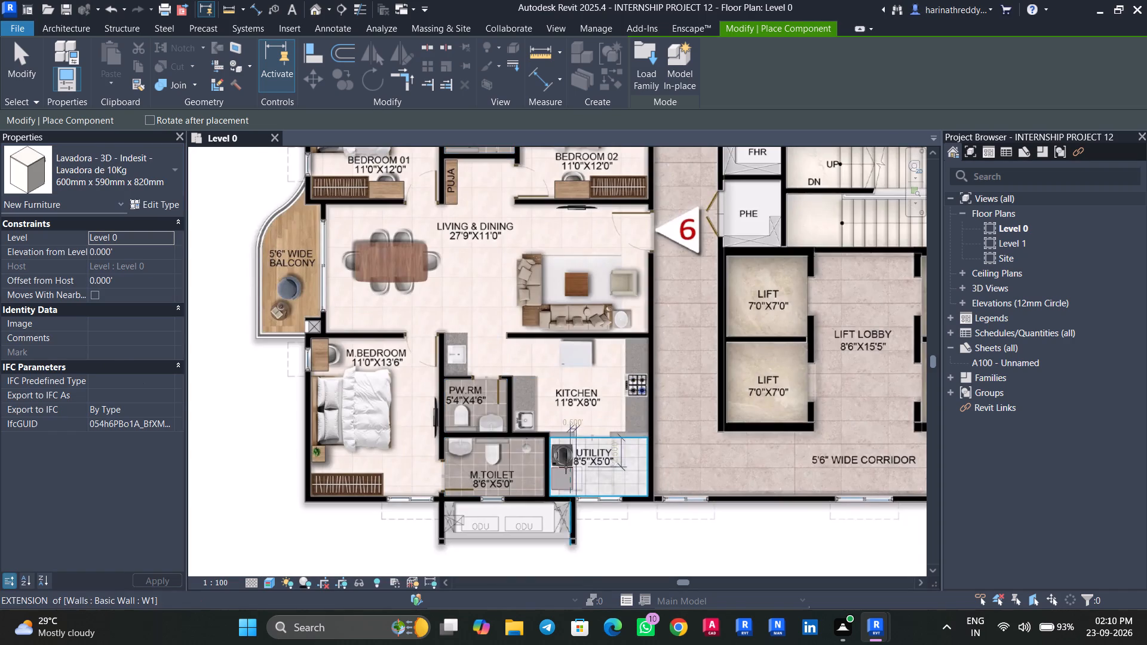
pyautogui.scroll(6, 566, 467)
pyautogui.press('space')
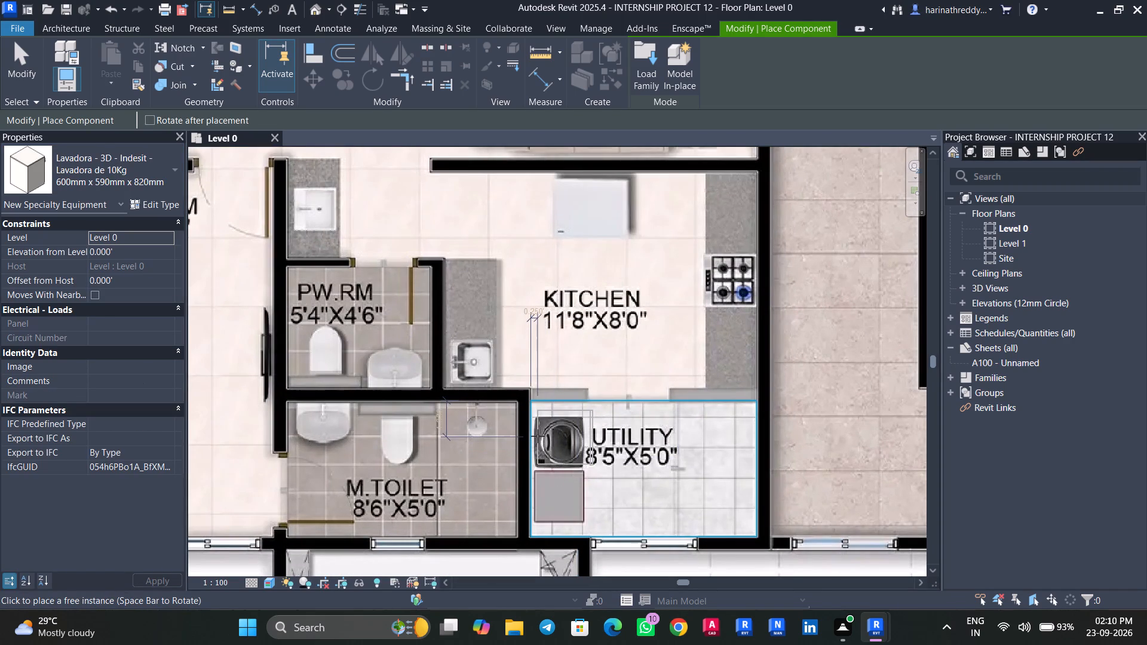
pyautogui.click(537, 434)
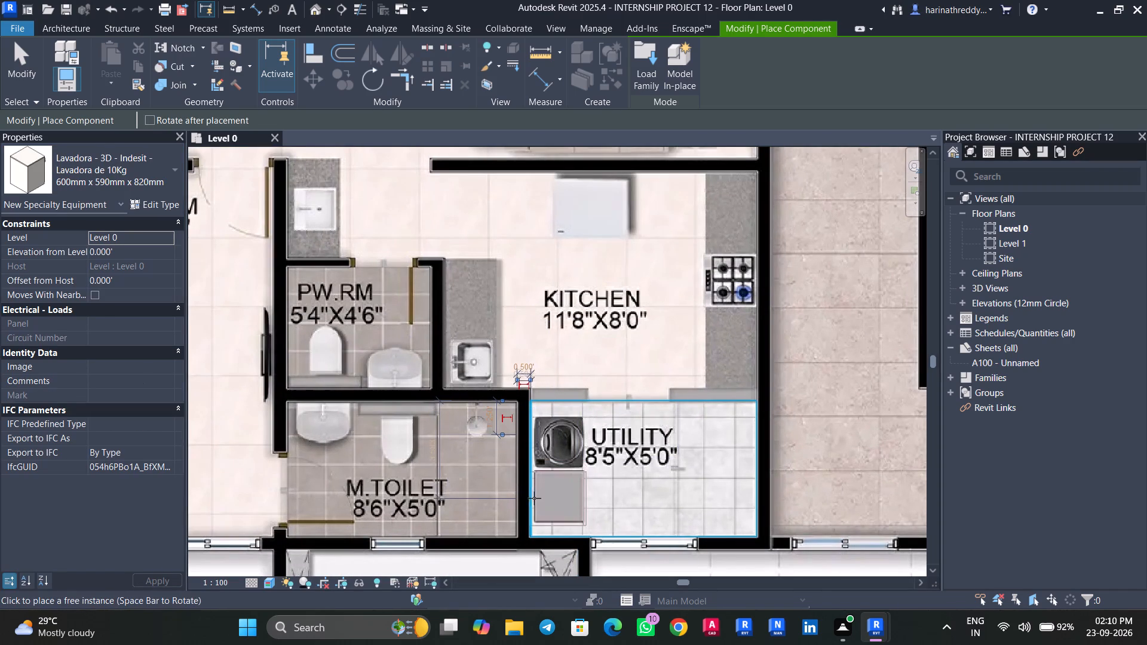
pyautogui.click(535, 497)
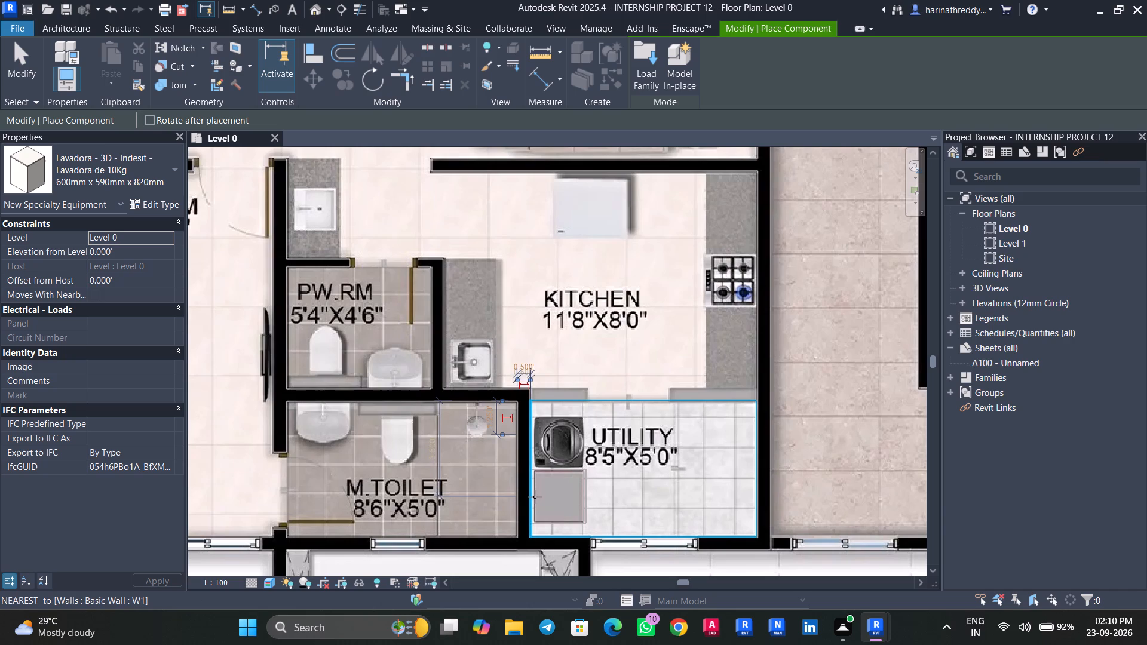
pyautogui.press('Escape')
pyautogui.press('Escape')
pyautogui.press('Escape')
pyautogui.press('Escape')
# Look over the Utility, Living & Dining, Kitchen and toilets of the 1572 sft apartment for drawn items still needing components.
pyautogui.scroll(-3, 551, 429)
pyautogui.scroll(1, 551, 429)
pyautogui.scroll(-1, 551, 429)
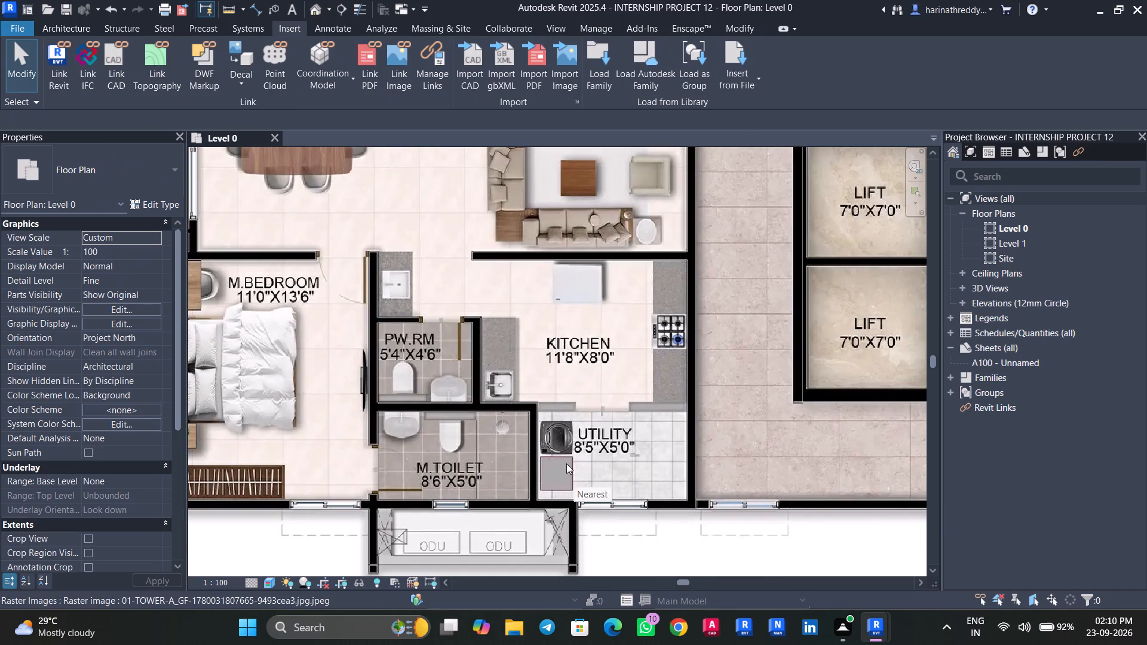
pyautogui.scroll(4, 555, 456)
pyautogui.press('Tab')
pyautogui.scroll(-5, 621, 487)
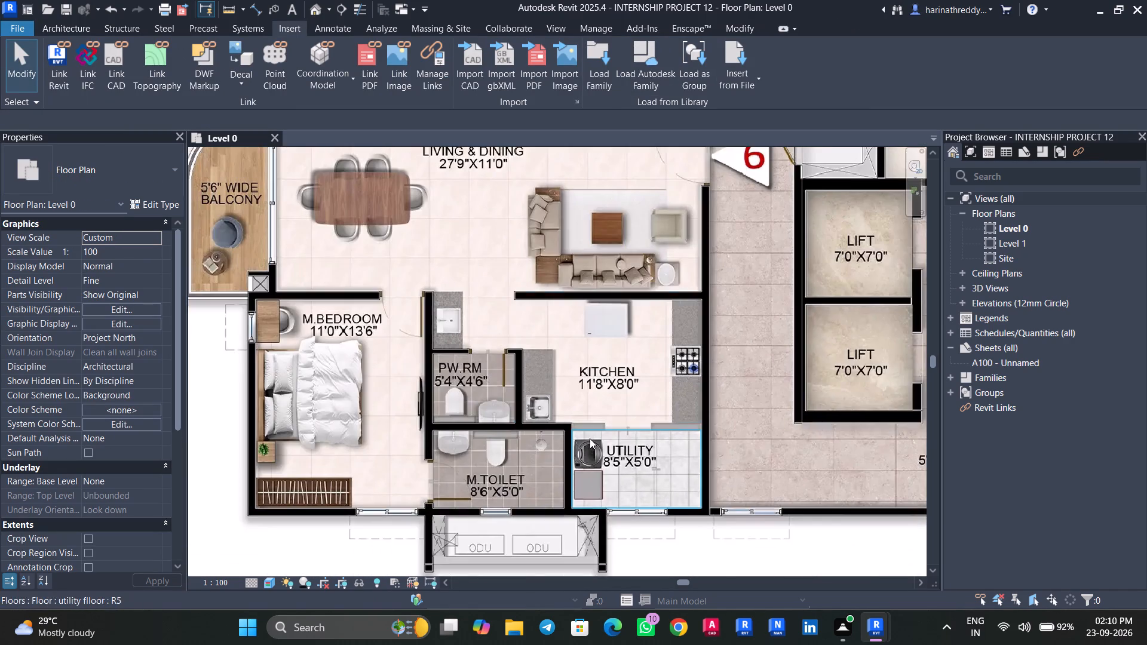
pyautogui.moveTo(547, 400); pyautogui.dragTo(554, 497, button='middle')
pyautogui.scroll(5, 403, 400)
pyautogui.scroll(-3, 406, 339)
pyautogui.scroll(1, 406, 339)
pyautogui.moveTo(409, 341); pyautogui.dragTo(425, 321, button='middle')
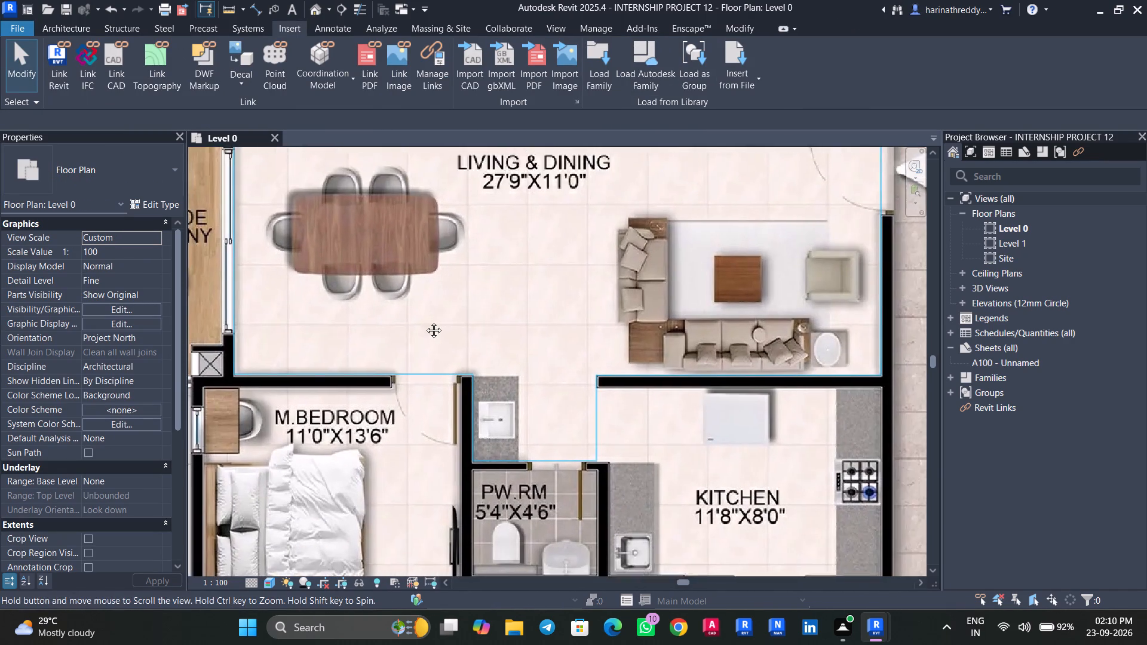
pyautogui.moveTo(425, 321); pyautogui.dragTo(425, 293, button='middle')
pyautogui.scroll(4, 573, 400)
pyautogui.moveTo(569, 393); pyautogui.dragTo(437, 360, button='middle')
pyautogui.scroll(-6, 435, 363)
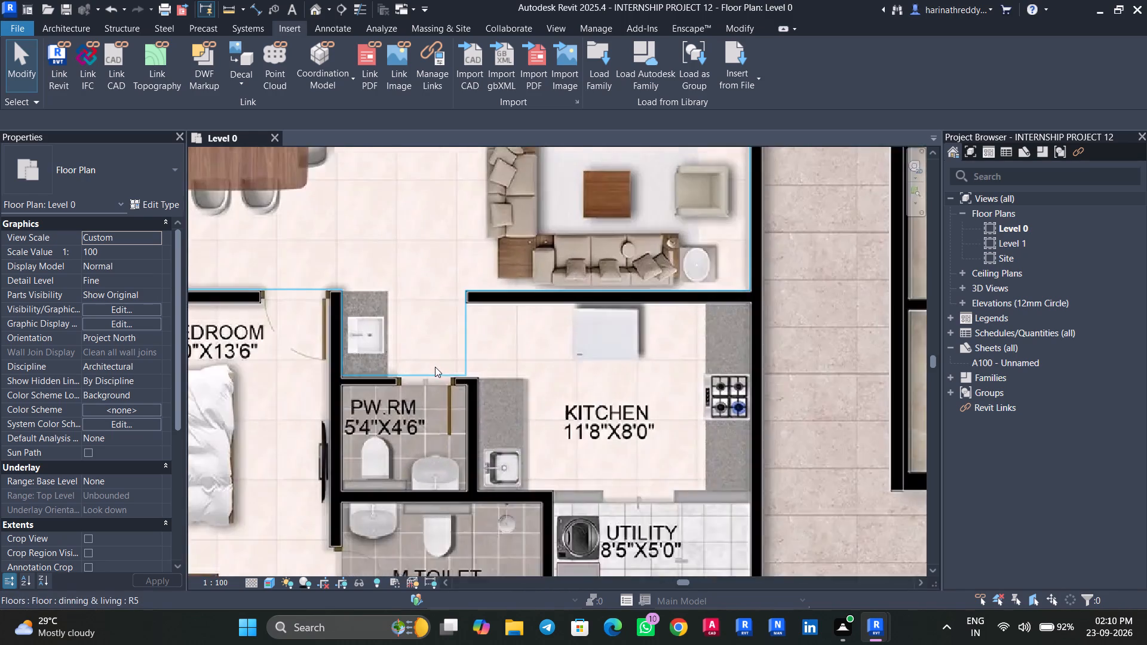
pyautogui.scroll(-2, 435, 367)
pyautogui.scroll(3, 401, 449)
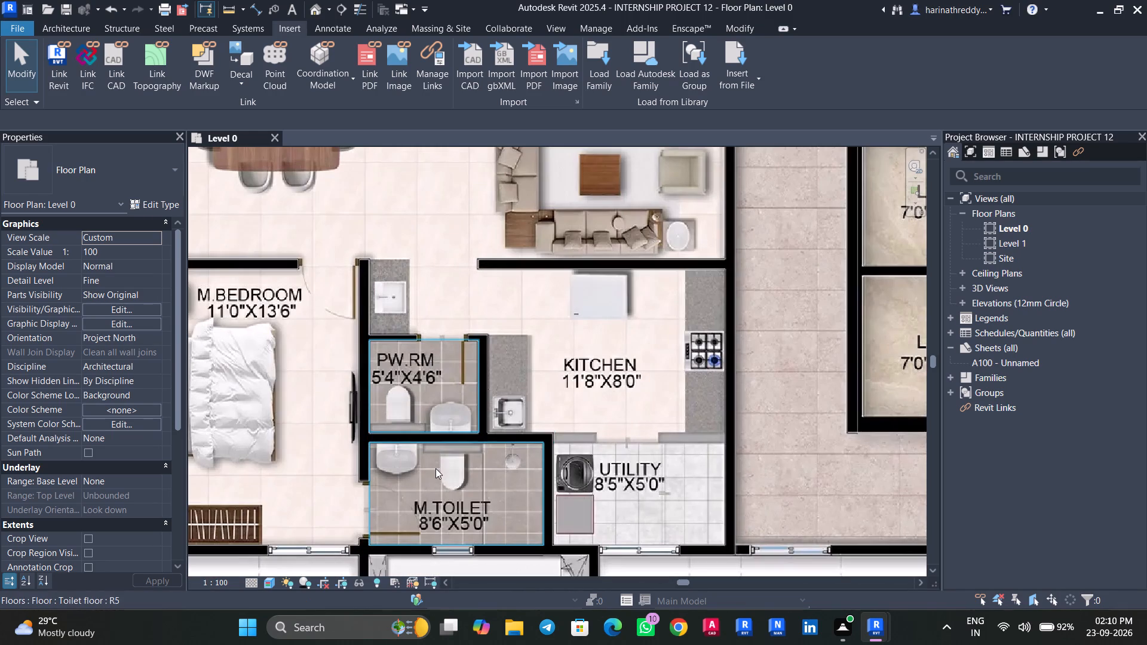
# Browse the loaded component types for a family suited to the remaining drawn fixtures, and leave the placement.
pyautogui.press('c')
pyautogui.press('m')
pyautogui.click(148, 178)
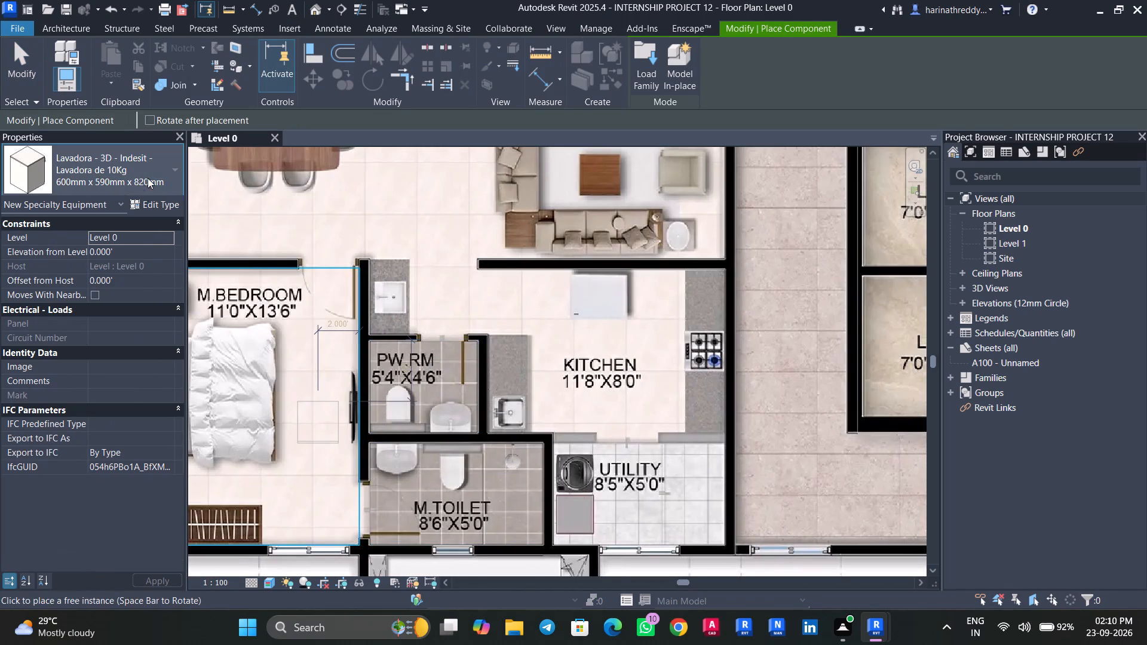
pyautogui.scroll(-6, 135, 429)
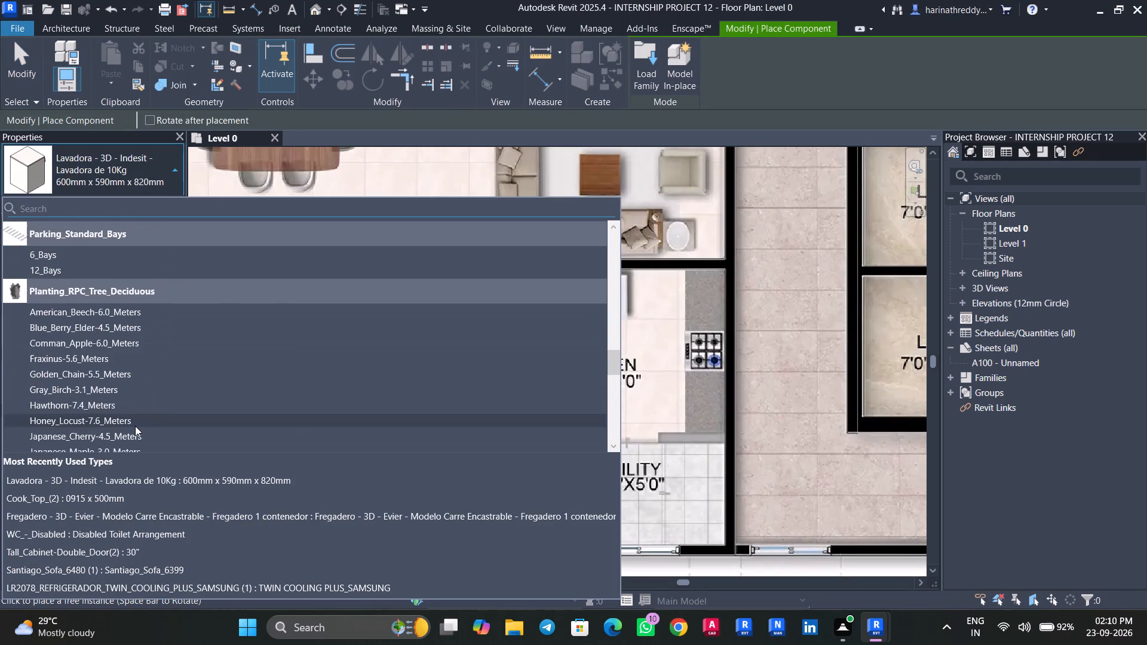
pyautogui.scroll(-6, 135, 426)
pyautogui.scroll(15, 134, 380)
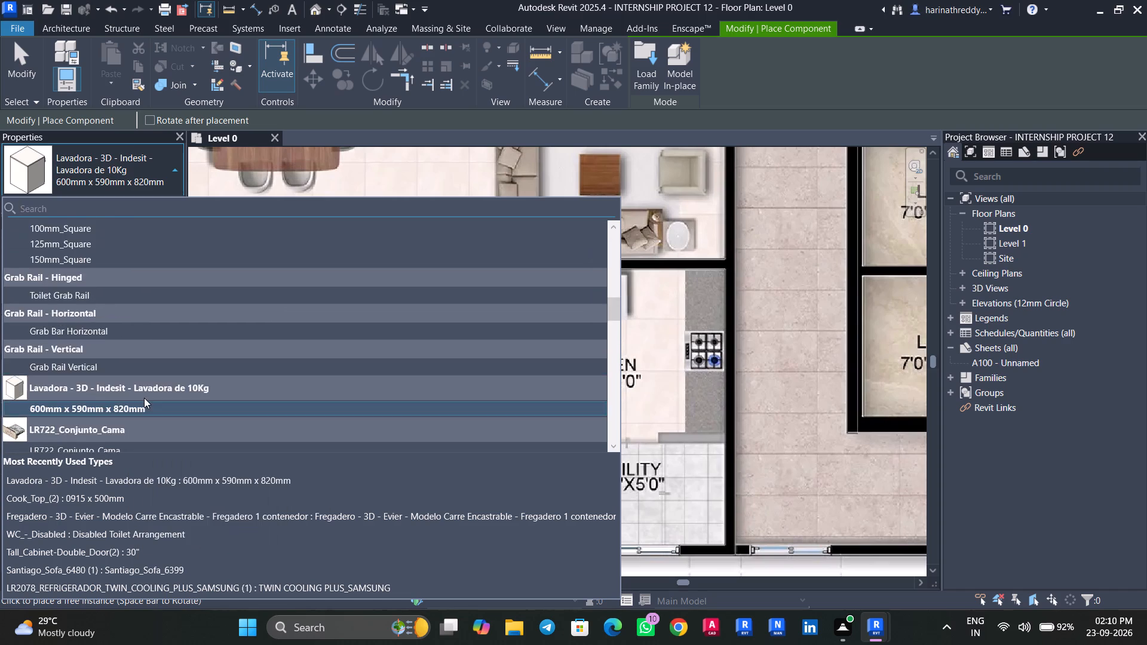
pyautogui.scroll(6, 144, 398)
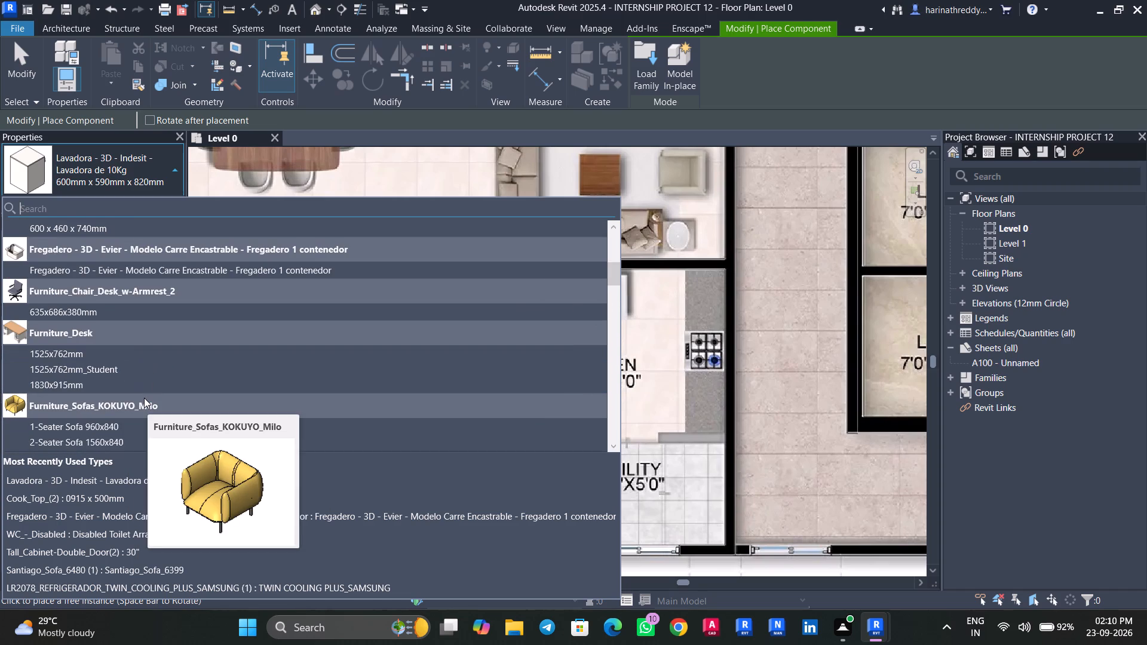
pyautogui.scroll(3, 128, 381)
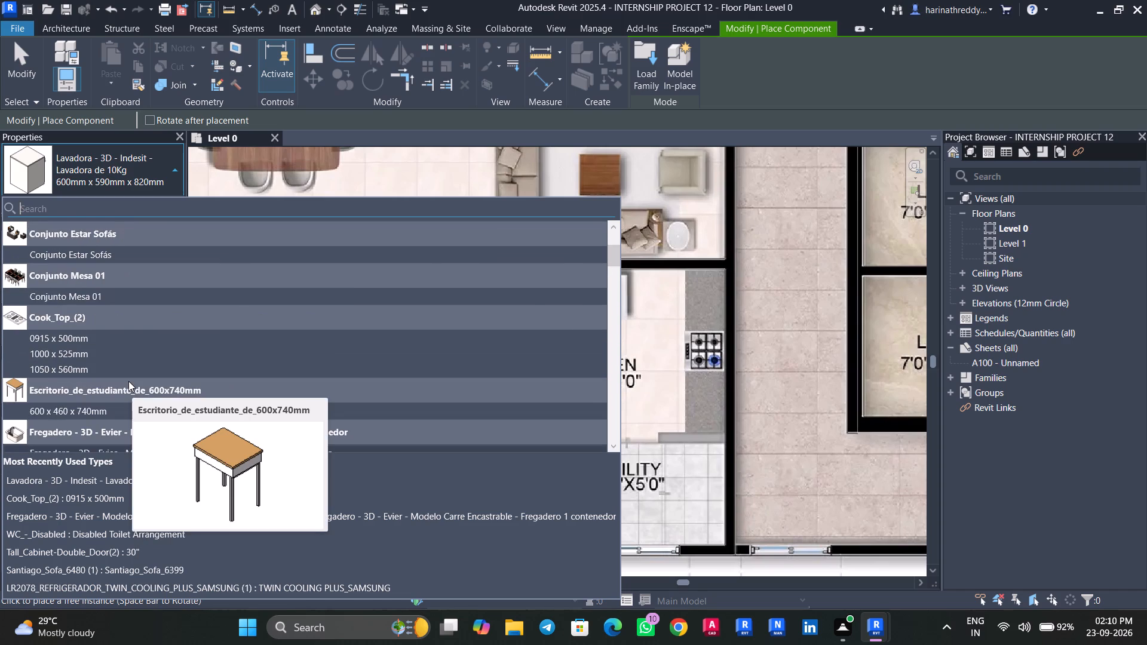
pyautogui.scroll(6, 128, 381)
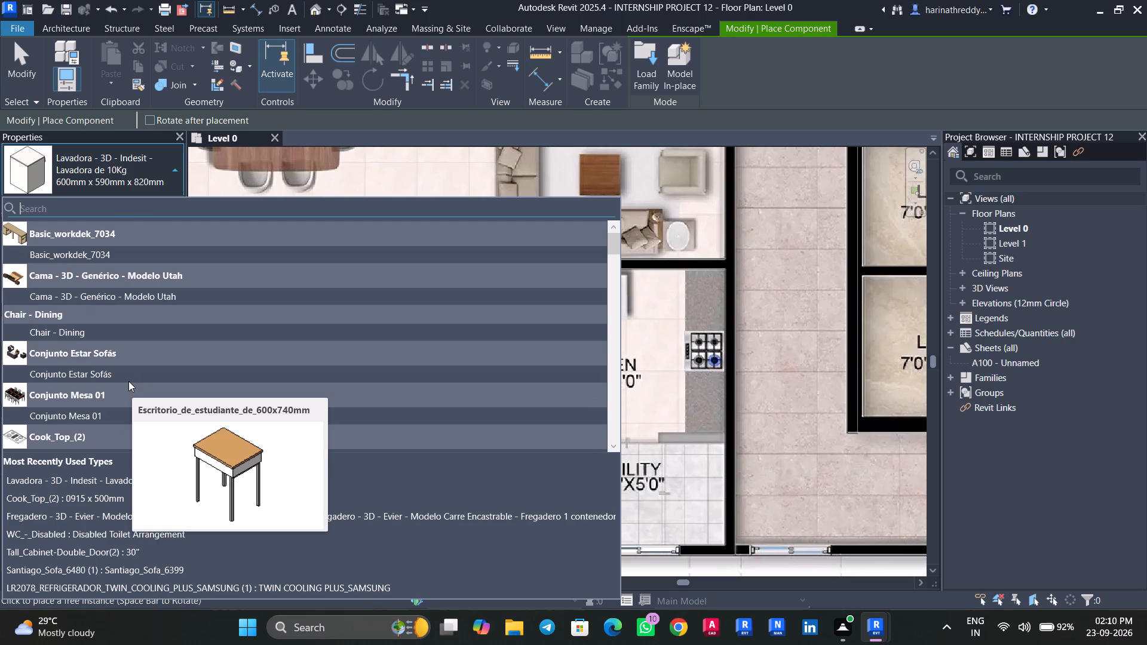
pyautogui.scroll(-1, 128, 381)
pyautogui.press('Escape')
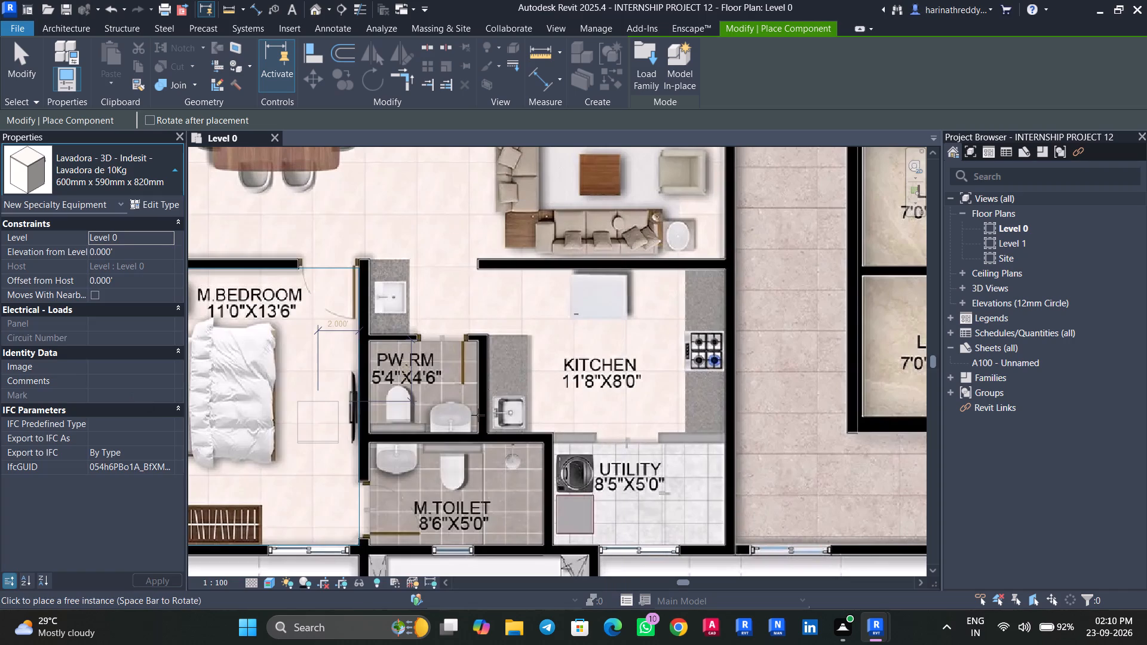
pyautogui.press('Escape')
pyautogui.press('Escape')
# Examine the Kitchen, its drawn counters and the adjoining rooms, checking which drawn items still lack a component.
pyautogui.moveTo(567, 401); pyautogui.dragTo(530, 368, button='middle')
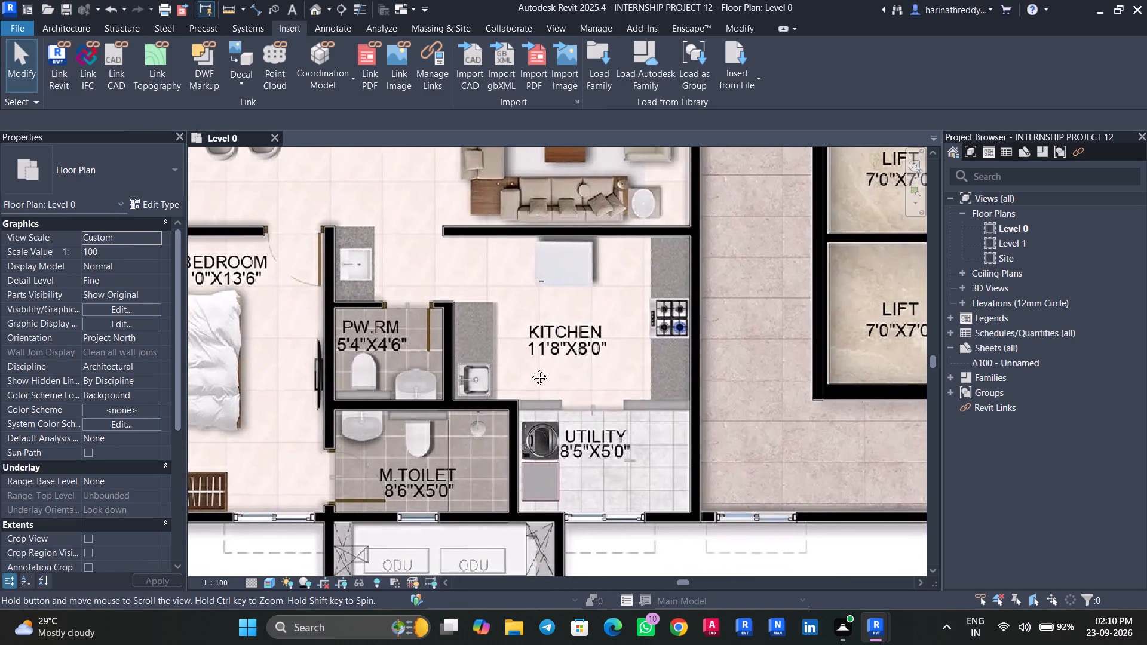
pyautogui.moveTo(530, 368); pyautogui.dragTo(529, 368, button='middle')
pyautogui.scroll(2, 648, 356)
pyautogui.moveTo(629, 368); pyautogui.dragTo(524, 438, button='middle')
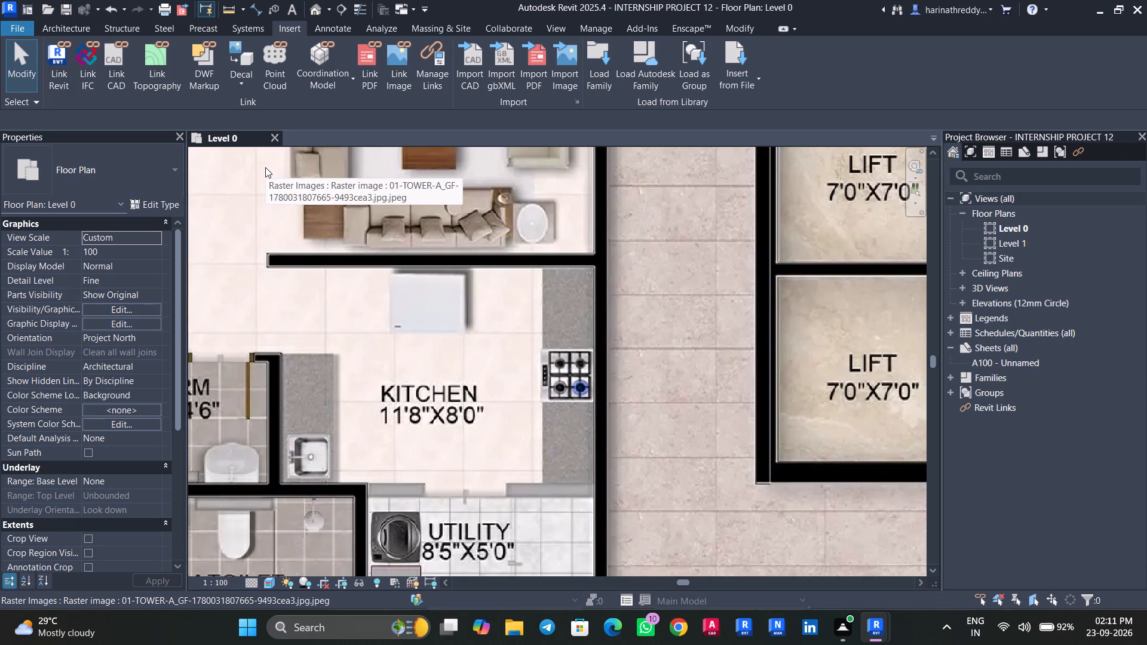
pyautogui.press('Escape')
pyautogui.press('Escape')
pyautogui.scroll(-3, 297, 235)
pyautogui.scroll(-4, 298, 288)
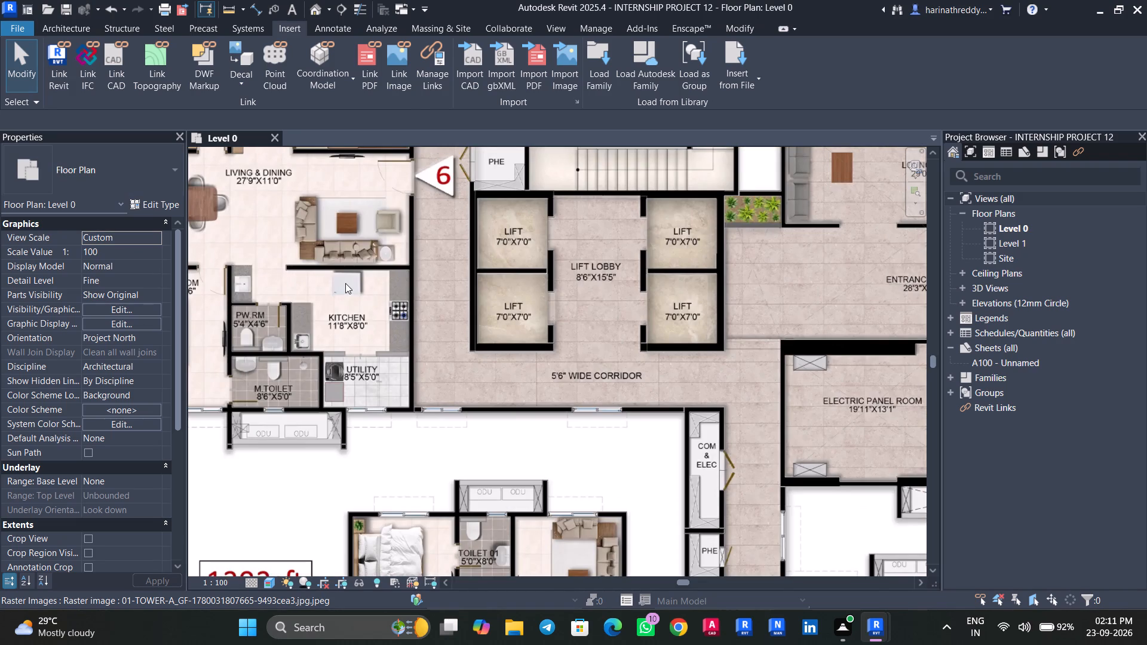
pyautogui.press('Tab')
pyautogui.scroll(1, 323, 330)
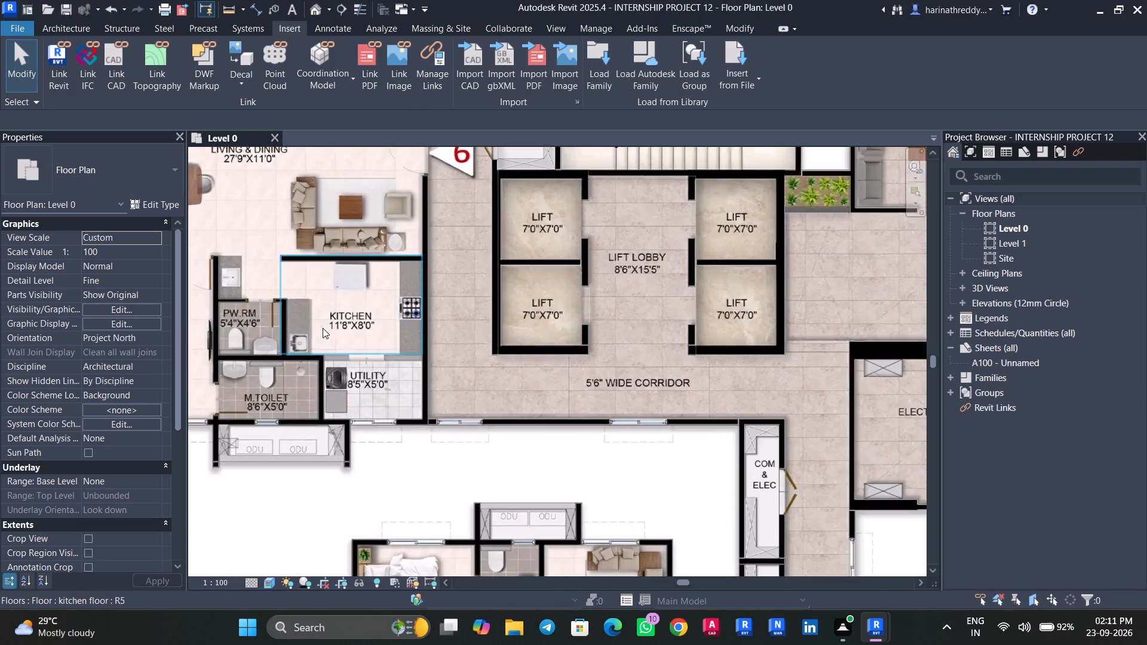
pyautogui.scroll(3, 323, 328)
pyautogui.moveTo(322, 324); pyautogui.dragTo(423, 281, button='middle')
# Search the loaded component types again for a family suited to the remaining drawn items, and leave the placement.
pyautogui.press('c')
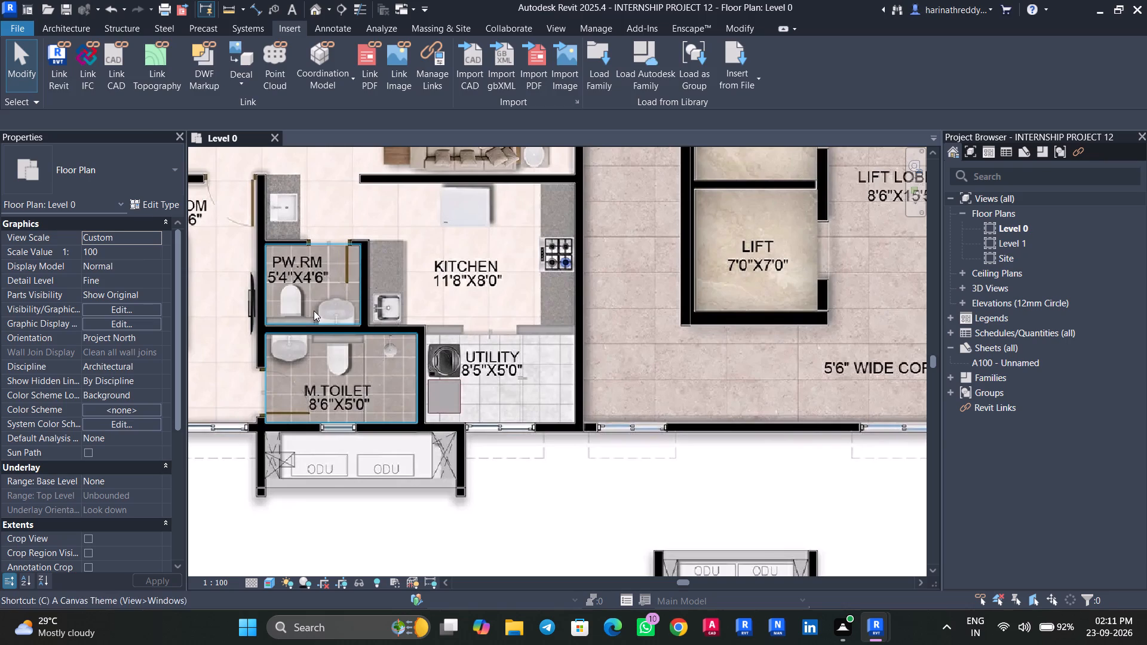
pyautogui.press('m')
pyautogui.click(2, 148)
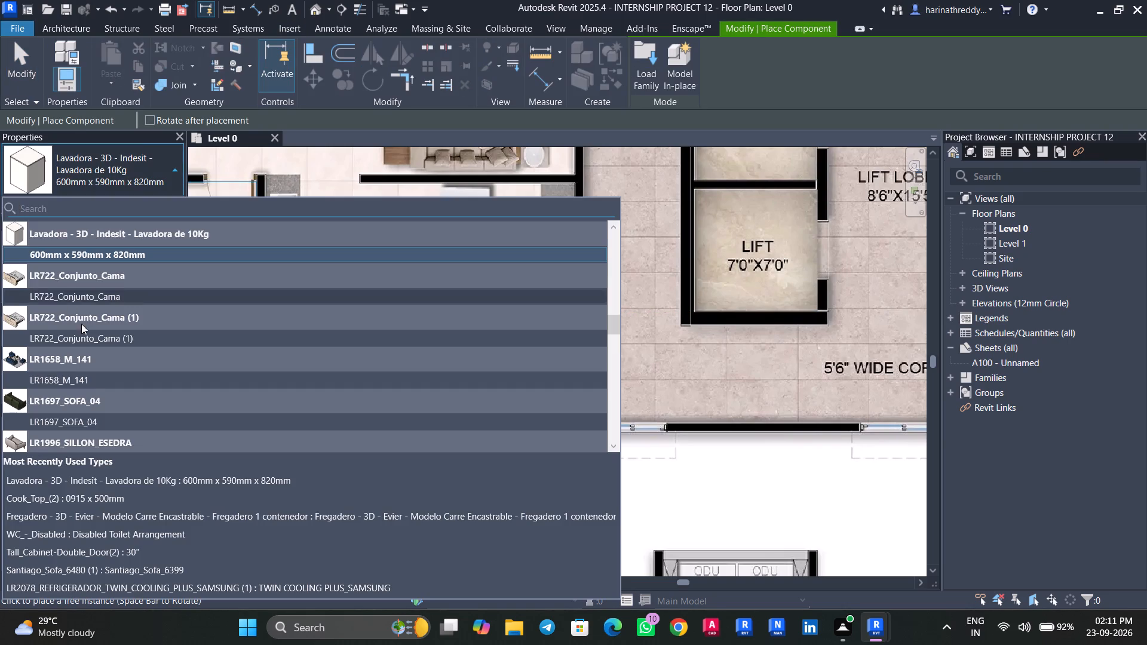
pyautogui.scroll(-8, 83, 326)
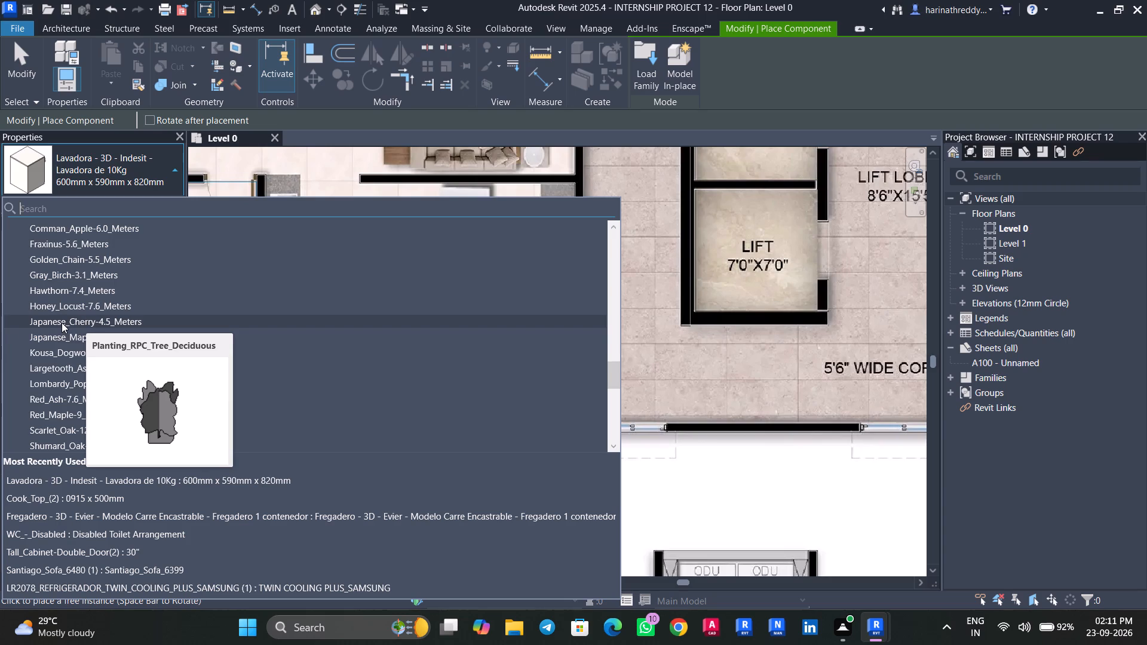
pyautogui.scroll(-6, 88, 396)
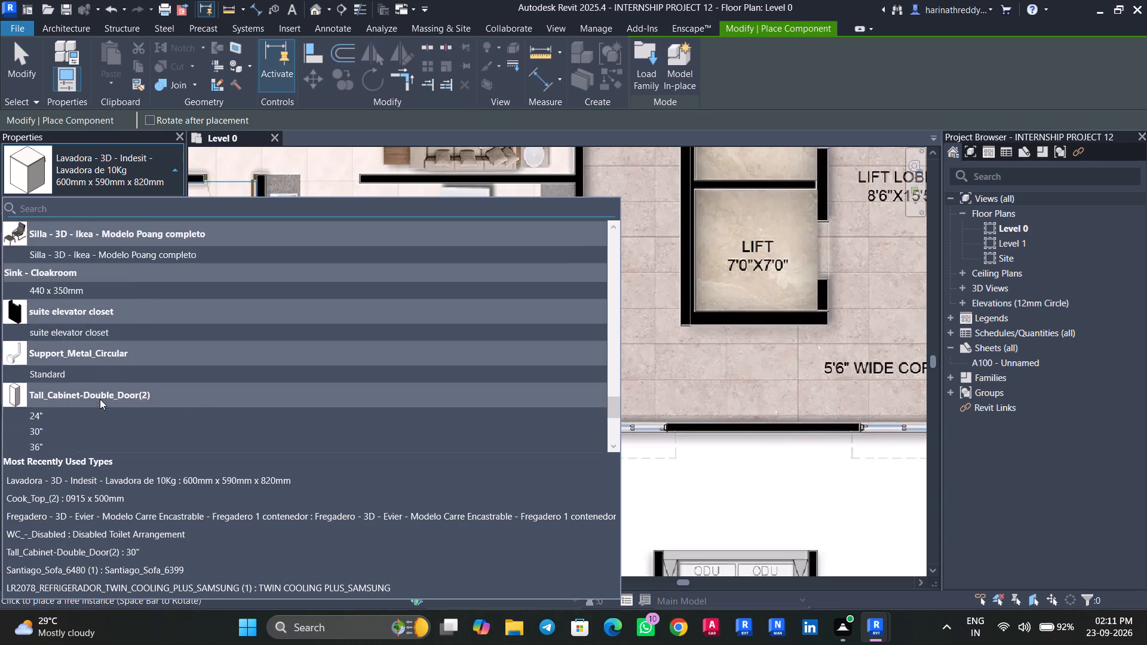
pyautogui.scroll(-1, 100, 399)
pyautogui.scroll(5, 94, 387)
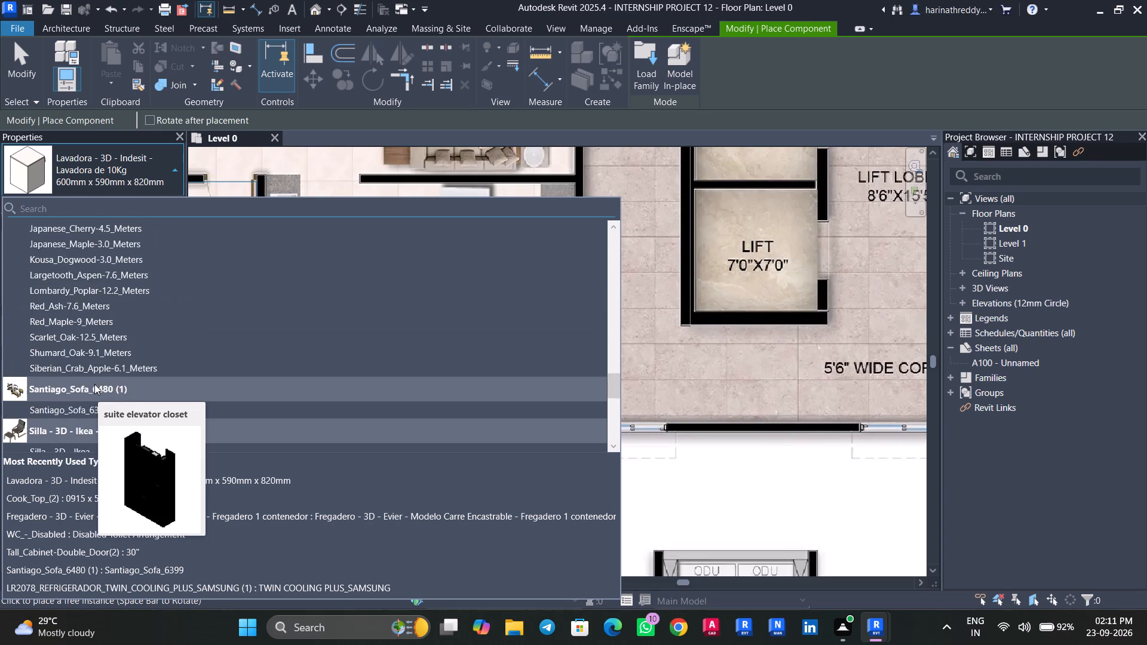
pyautogui.scroll(12, 94, 384)
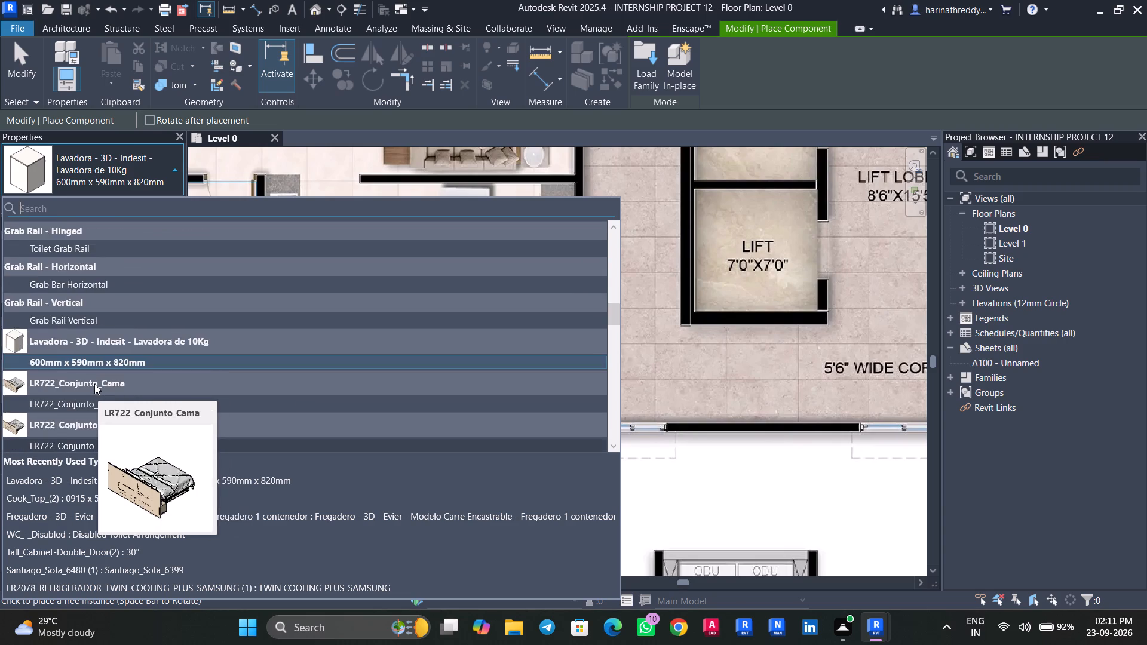
pyautogui.scroll(9, 94, 384)
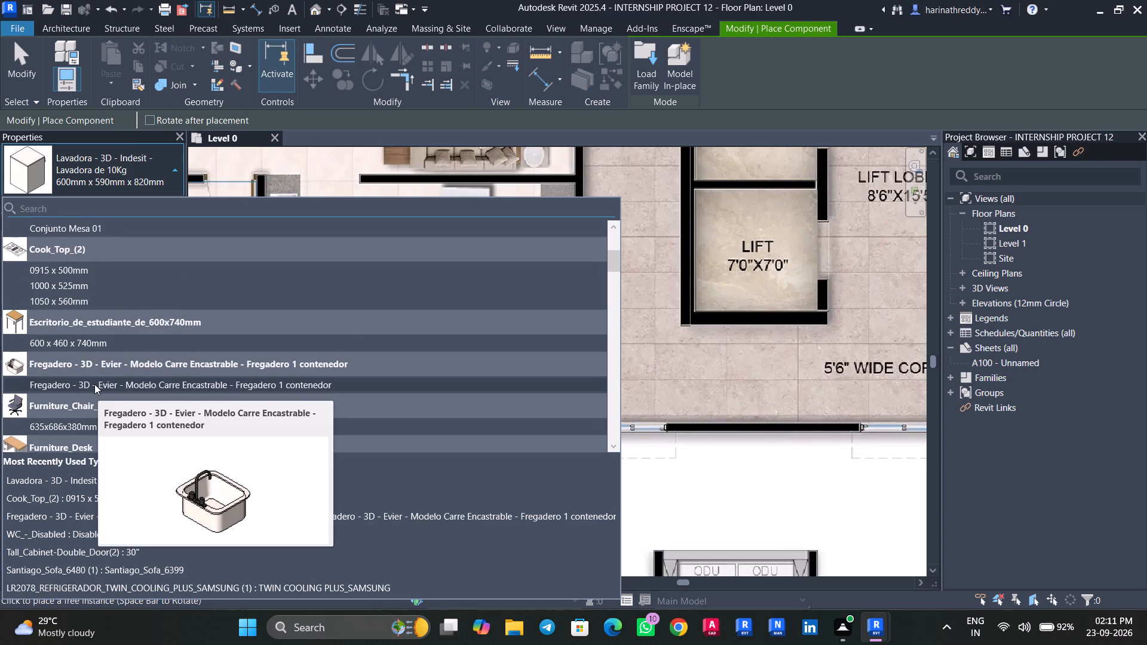
pyautogui.scroll(8, 94, 384)
pyautogui.press('Escape')
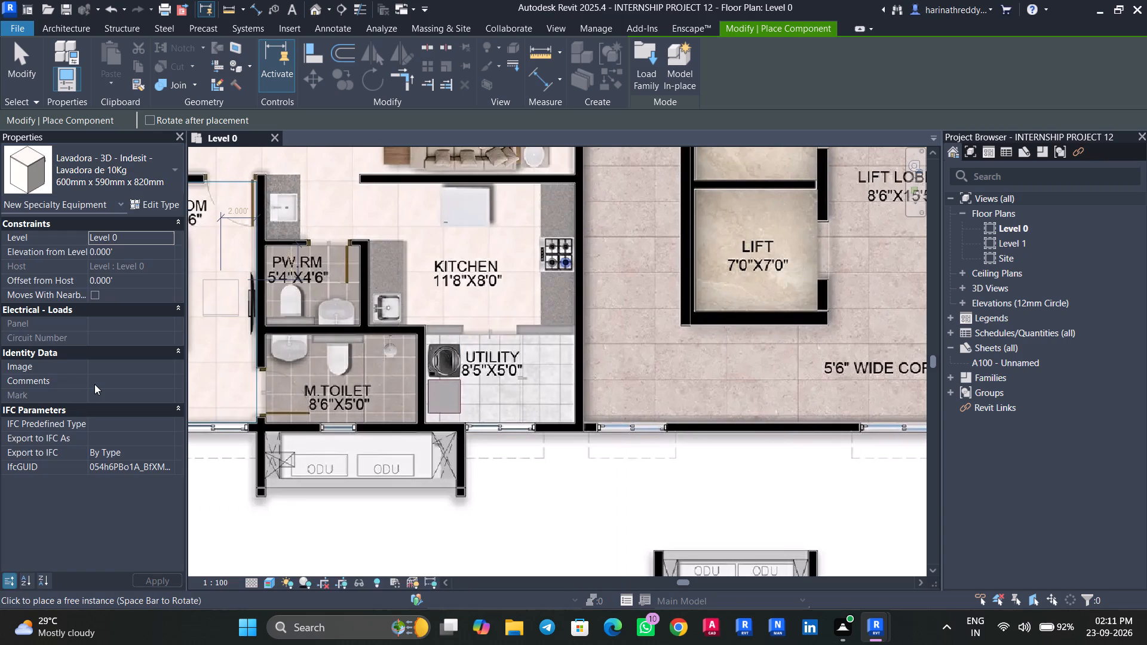
pyautogui.press('Escape')
pyautogui.press('Escape')
pyautogui.press('Escape')
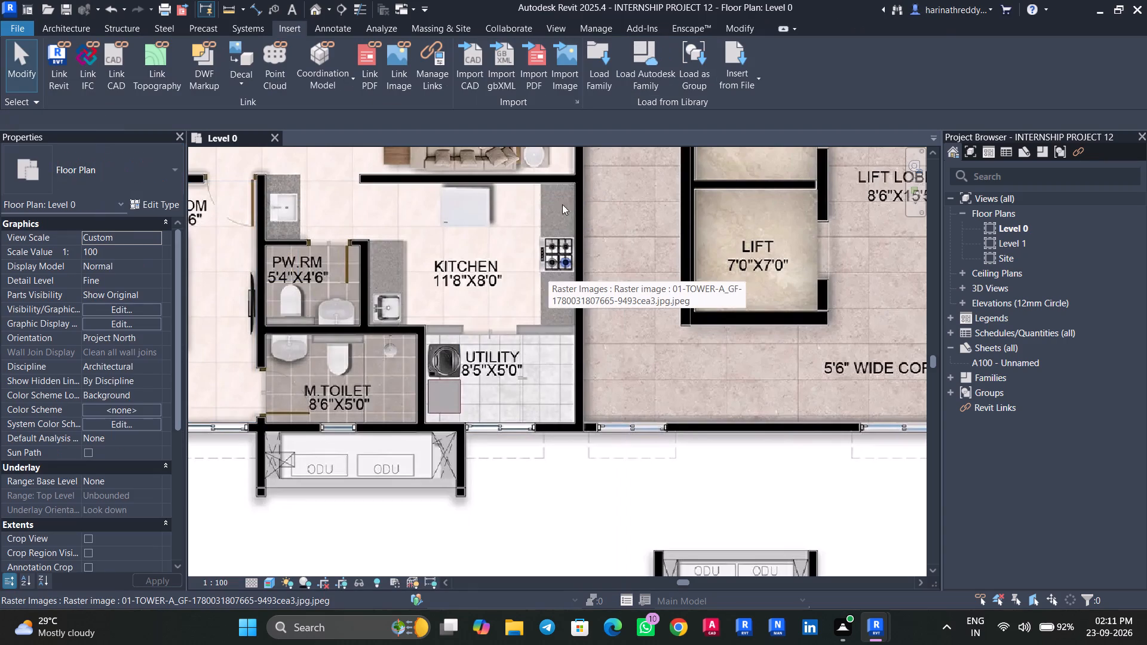
# Load the Plumbing_Fixtures_Shower_Head and Plumbing_Fixtures_WC_w-Cistern families from the Plumbing category of the Autodesk family library.
pyautogui.click(643, 79)
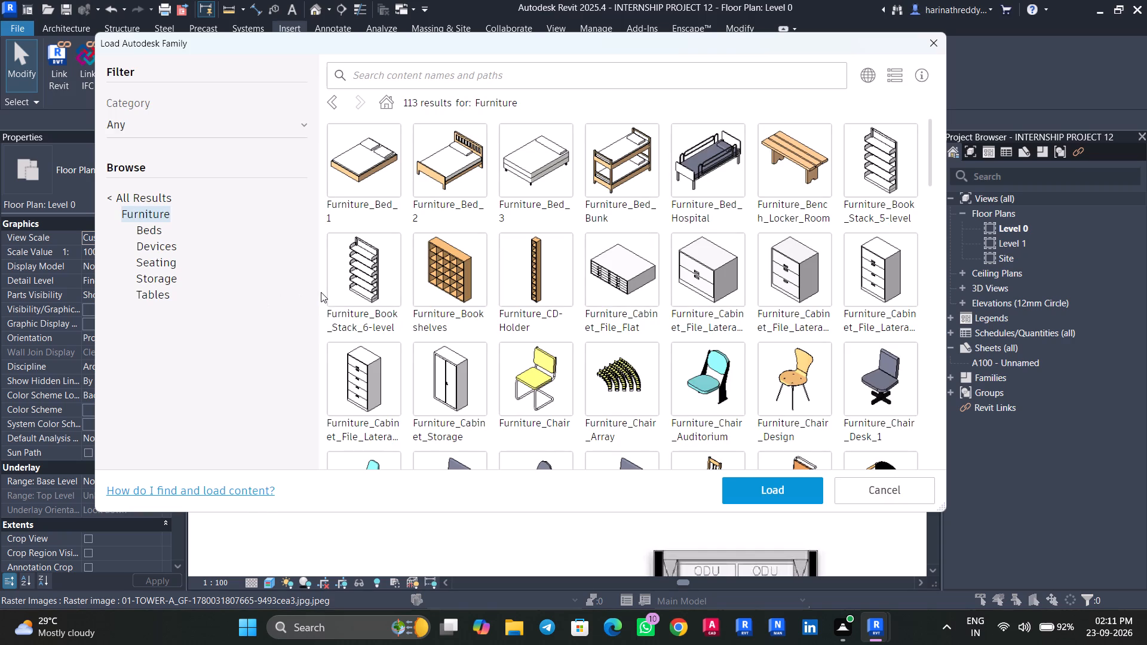
pyautogui.click(390, 106)
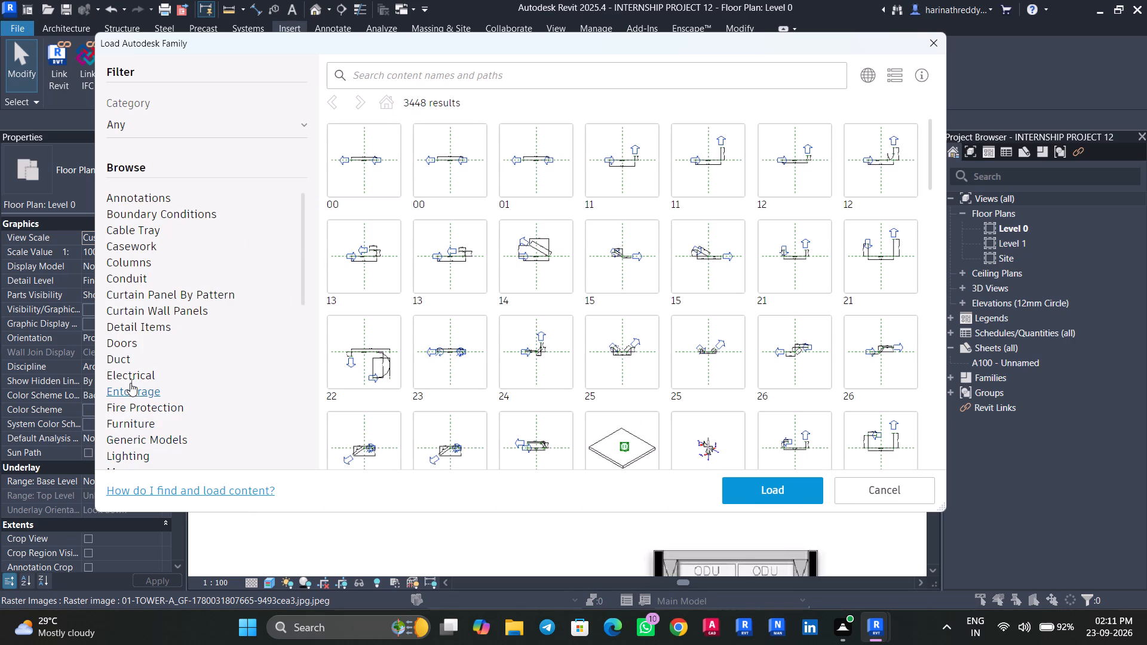
pyautogui.scroll(-1, 132, 381)
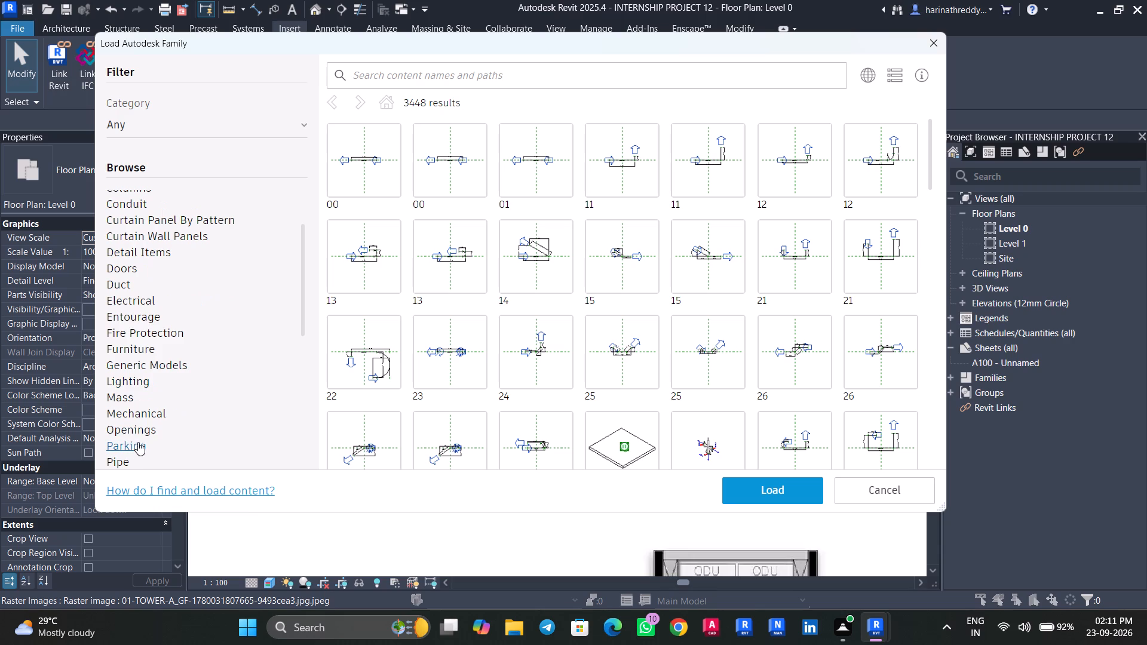
pyautogui.scroll(4, 134, 282)
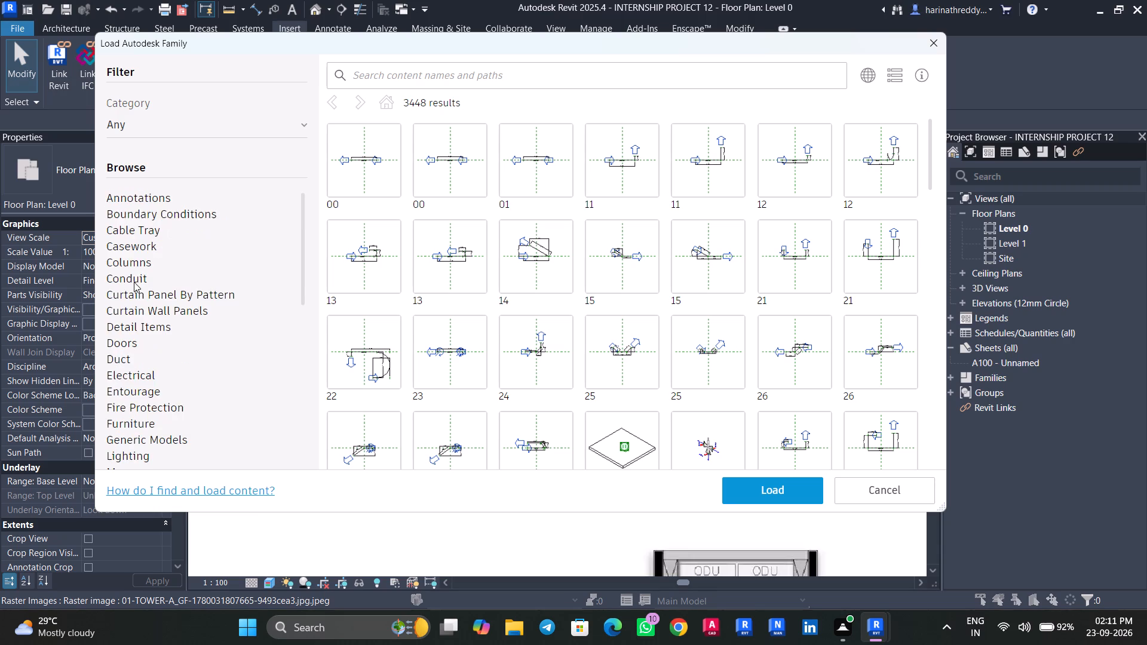
pyautogui.scroll(-3, 134, 282)
pyautogui.click(136, 341)
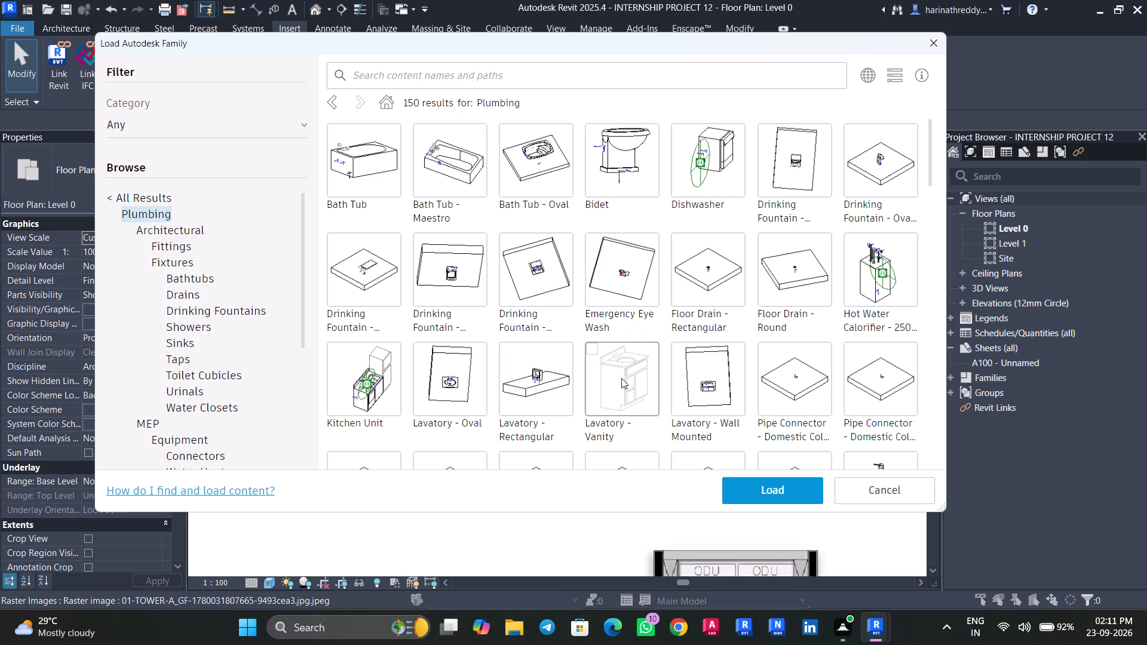
pyautogui.scroll(-4, 677, 365)
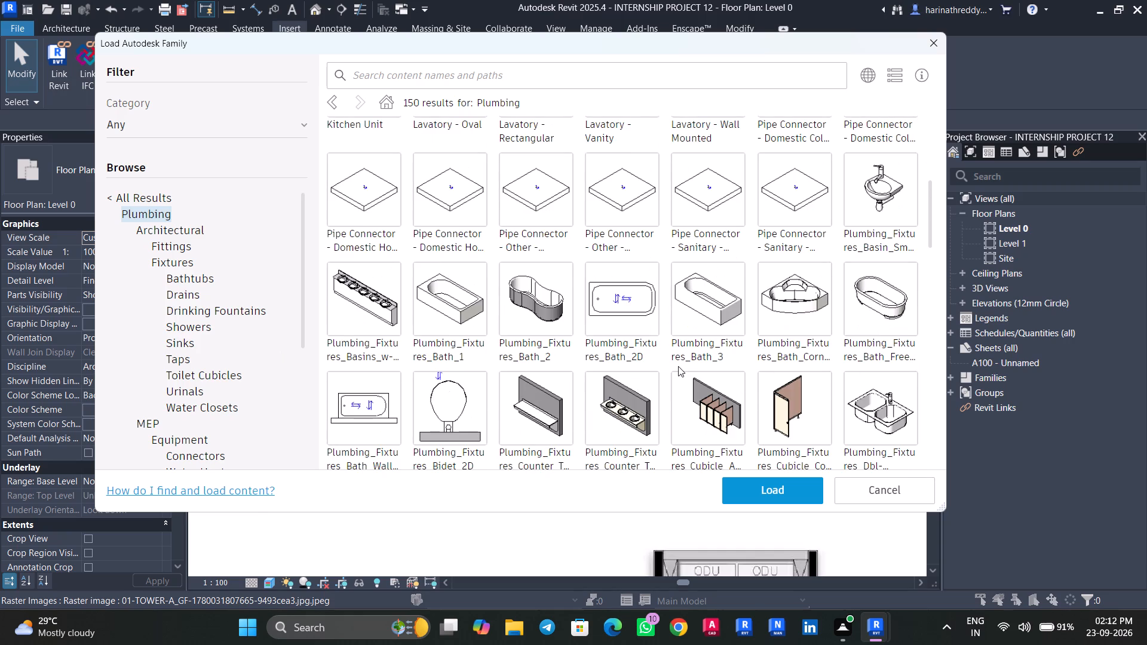
pyautogui.scroll(-7, 678, 366)
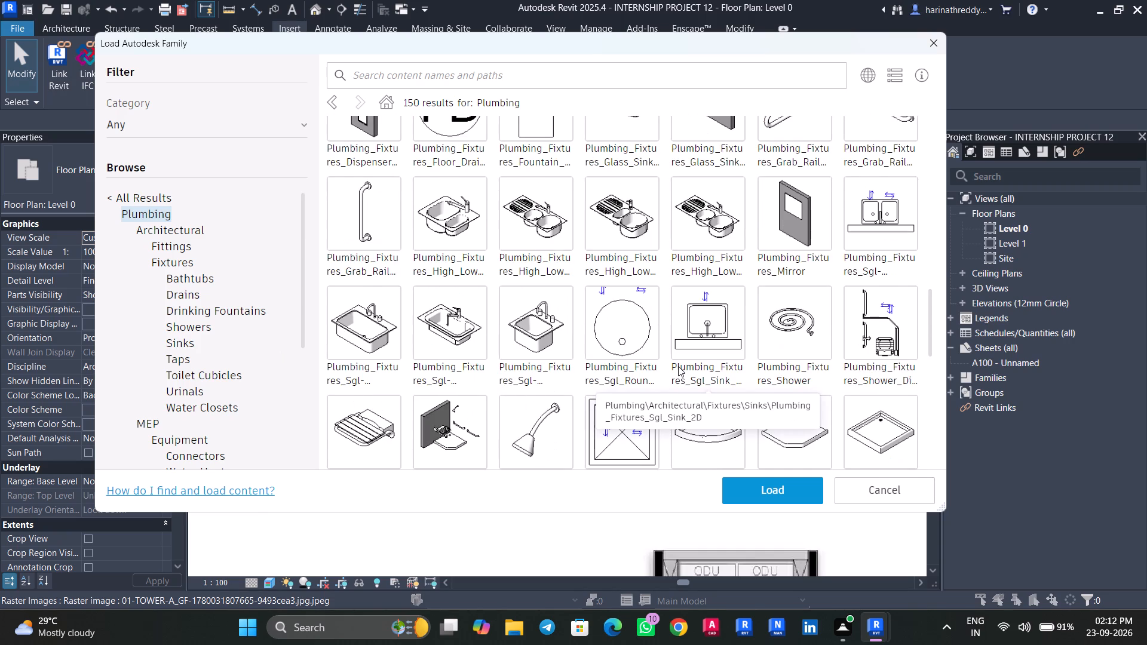
pyautogui.scroll(-1, 678, 366)
pyautogui.click(508, 328)
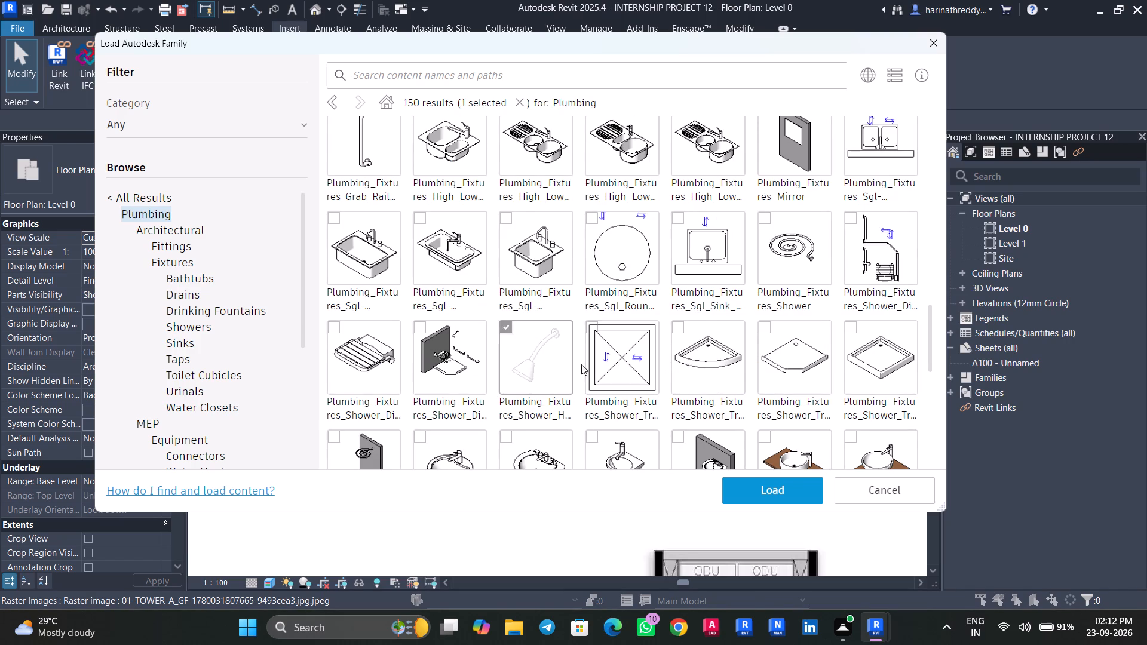
pyautogui.scroll(-8, 657, 365)
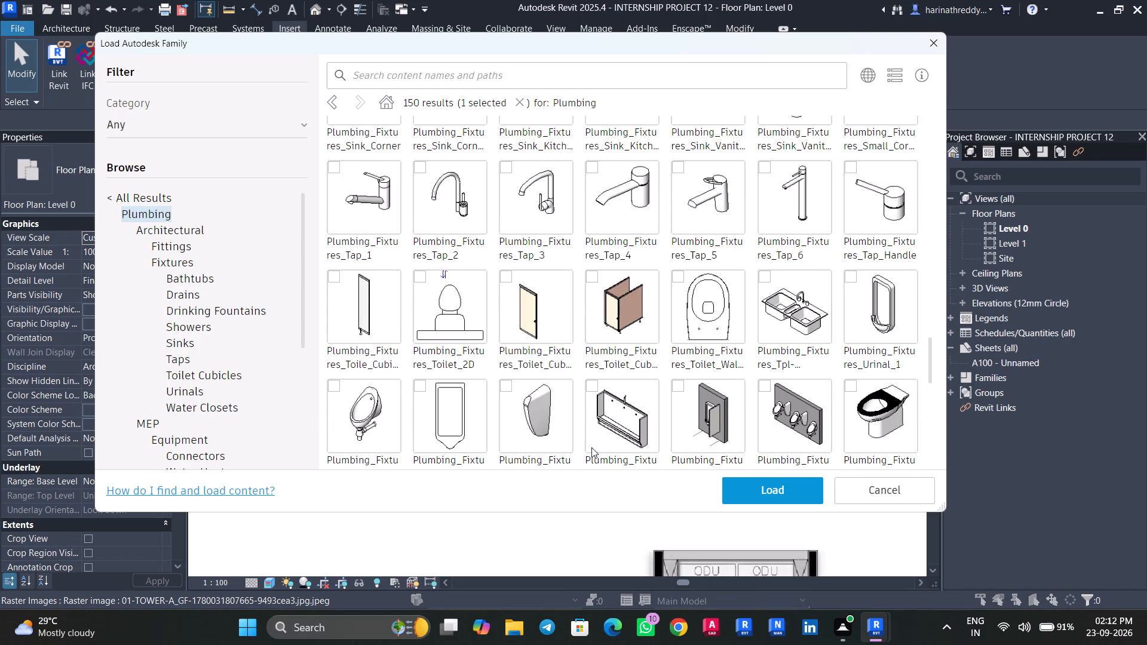
pyautogui.scroll(-1, 854, 394)
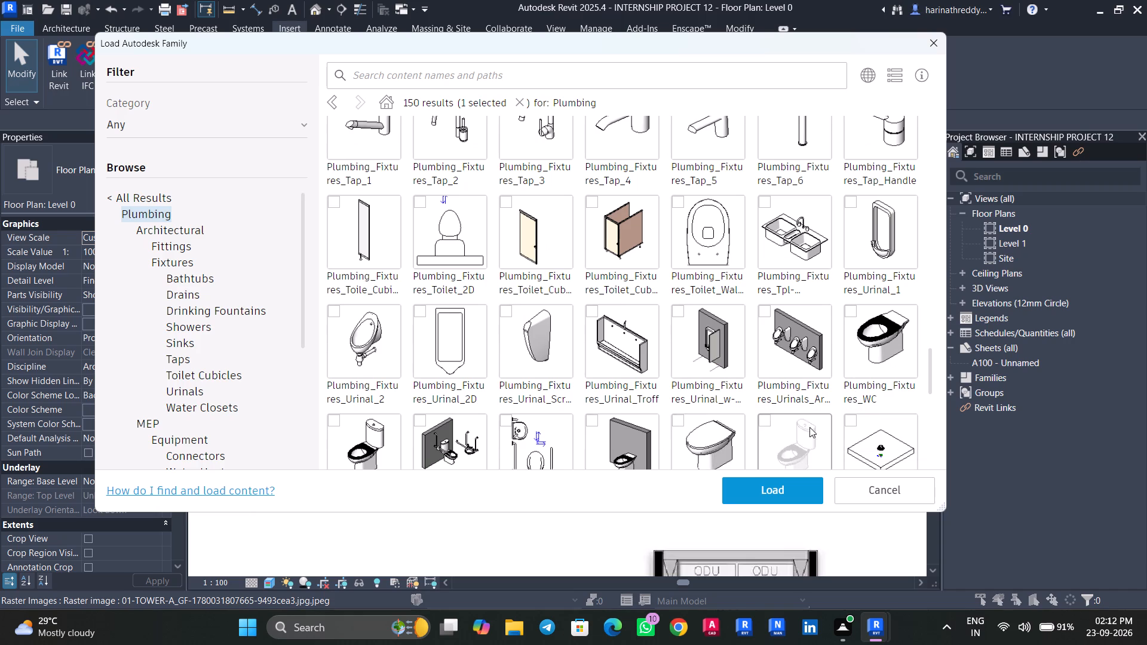
pyautogui.scroll(-3, 769, 428)
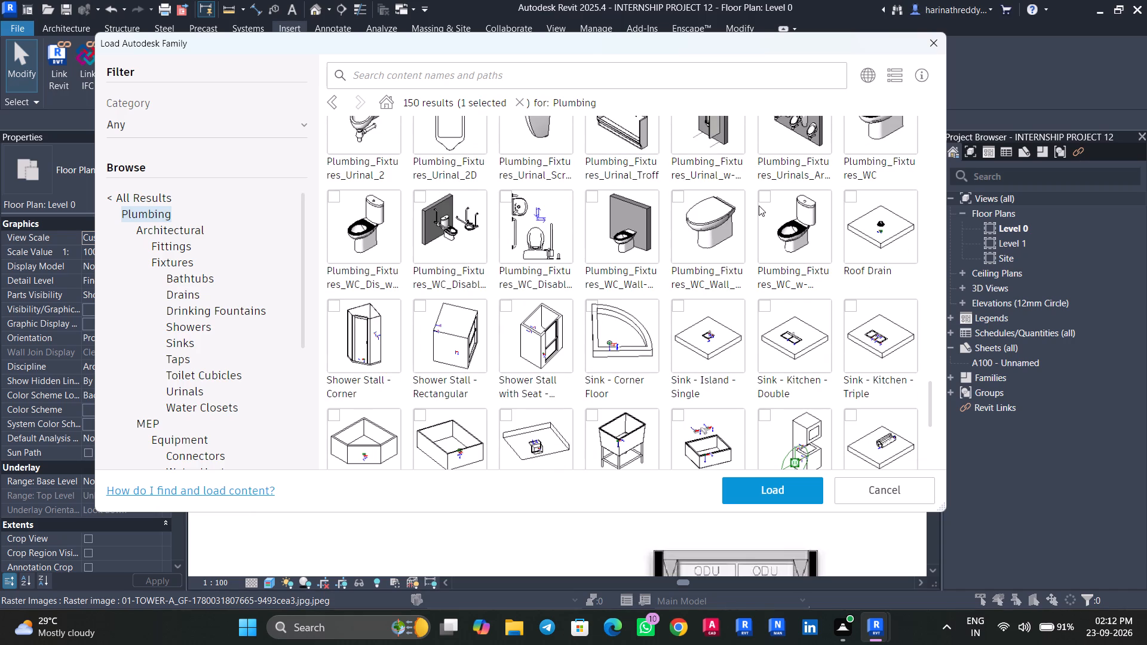
pyautogui.click(760, 199)
pyautogui.click(765, 492)
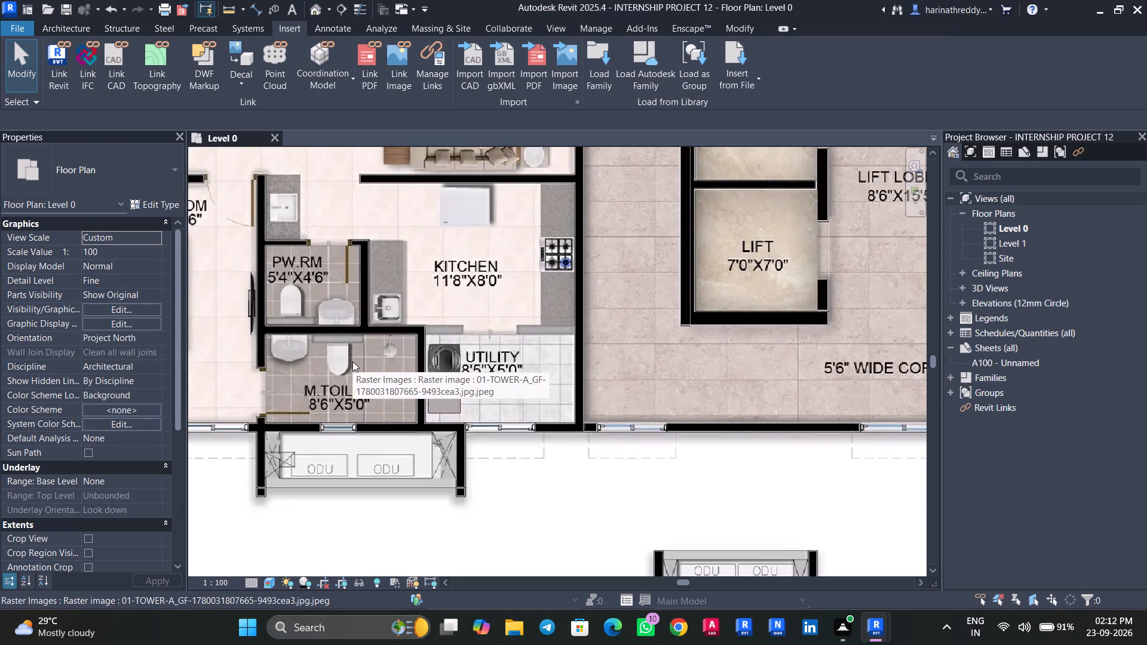
# Place 540x360x820mm WC_w-Cistern components against the shared wall over the drawn toilets in M.TOILET and PW.RM, rotating the second to face into its room.
pyautogui.write('cm')
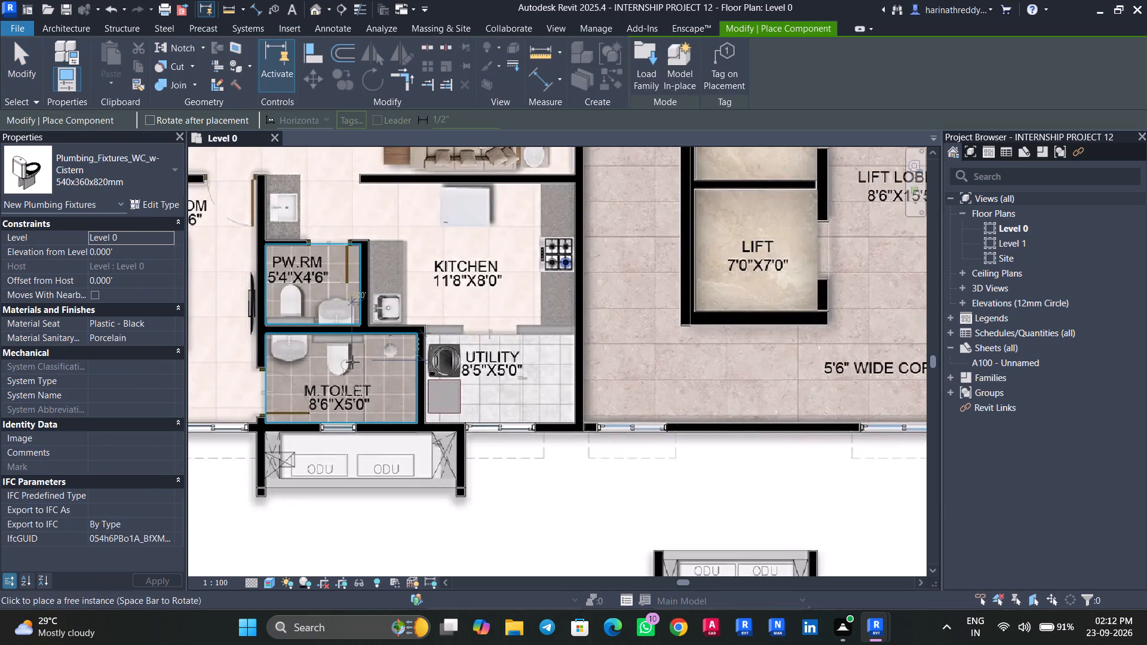
pyautogui.scroll(8, 344, 358)
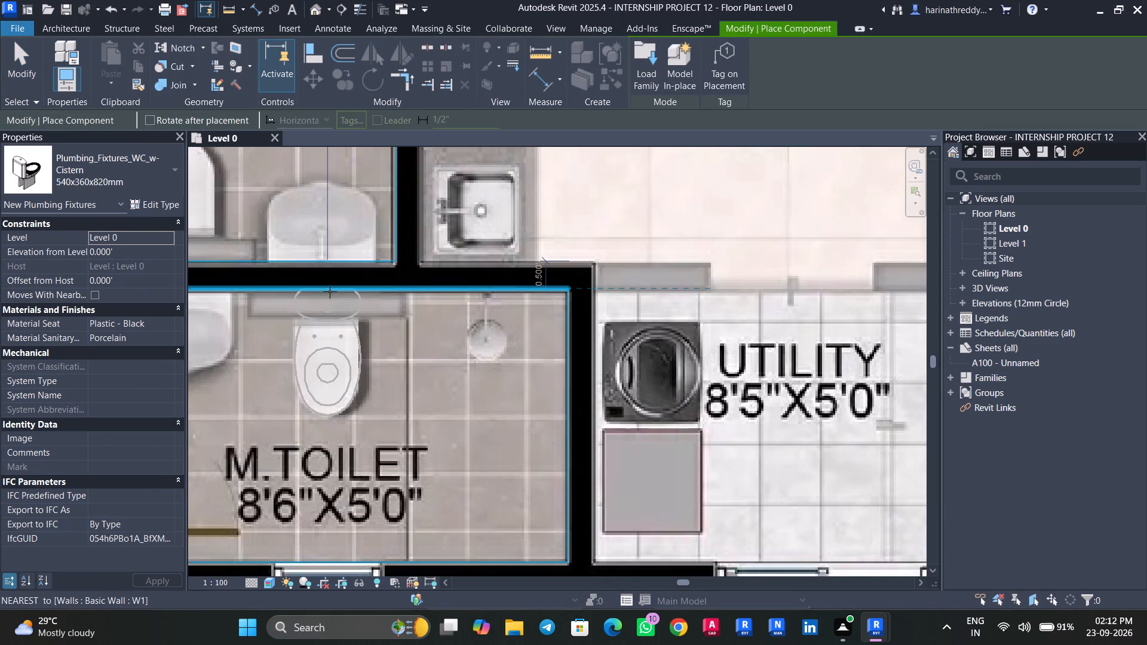
pyautogui.click(327, 289)
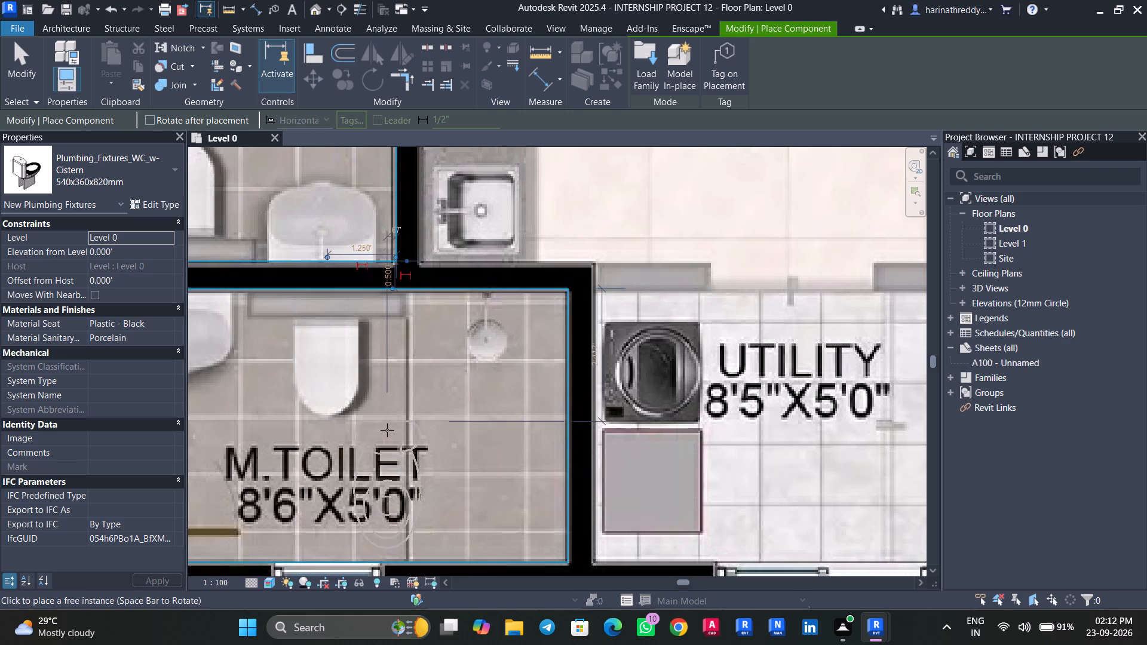
pyautogui.moveTo(384, 422); pyautogui.dragTo(505, 585, button='middle')
pyautogui.press('space')
pyautogui.press('space')
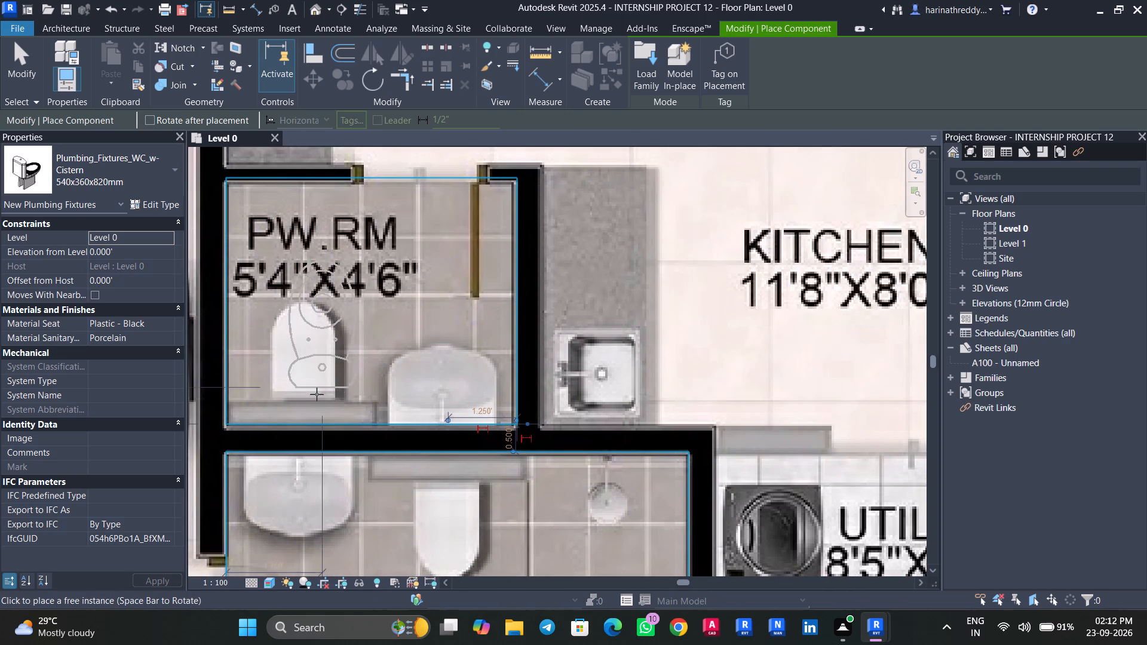
pyautogui.click(299, 422)
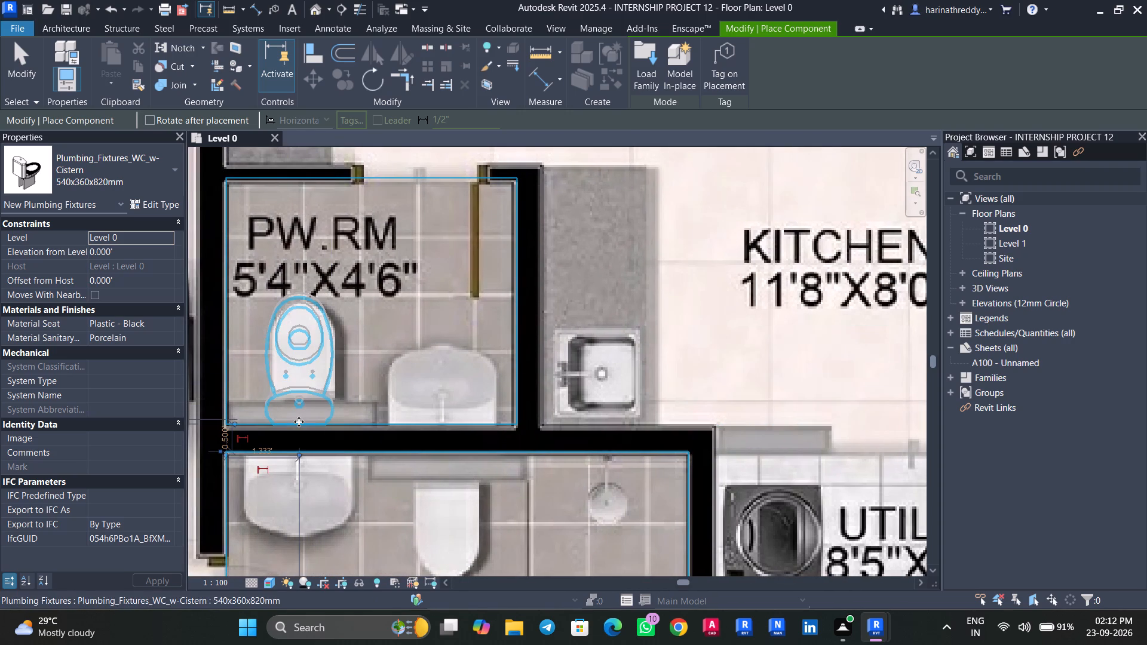
# Choose the Metal_Shower_Head type for component placement and set its elevation from Level 0 to 4'.
pyautogui.click(132, 176)
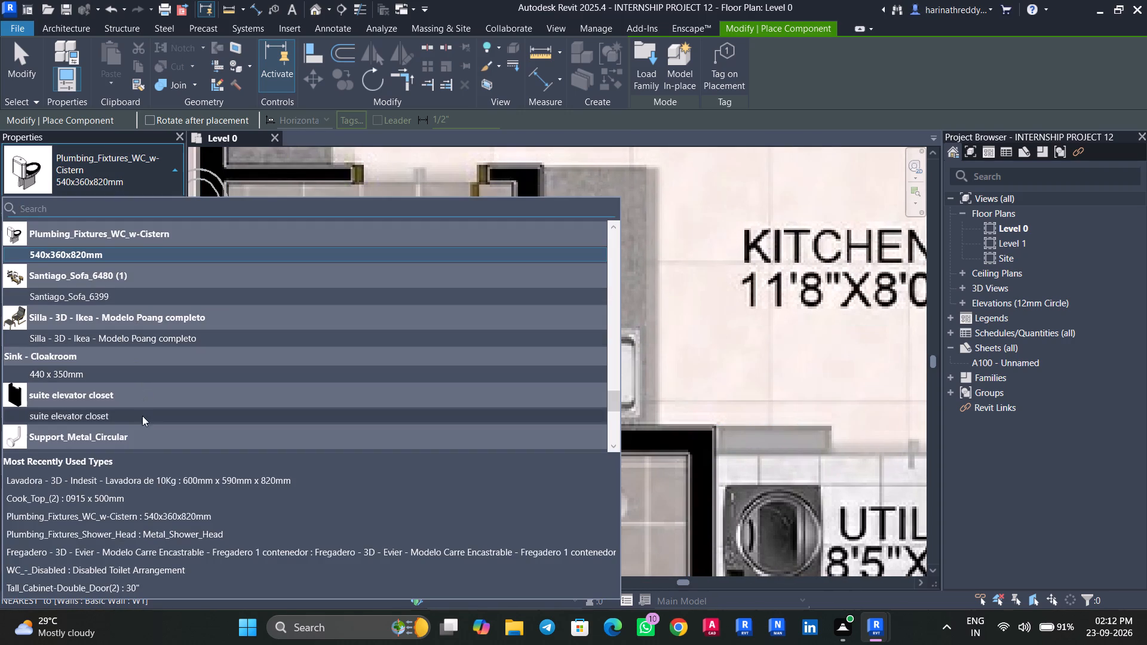
pyautogui.scroll(-6, 143, 446)
pyautogui.scroll(3, 146, 429)
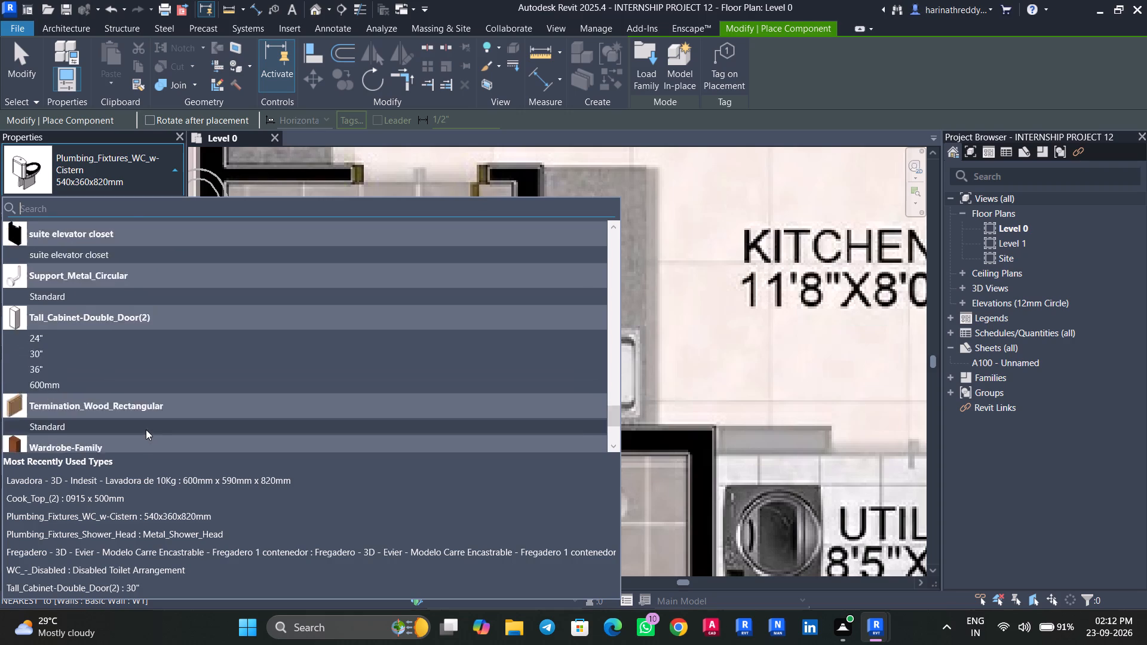
pyautogui.scroll(3, 146, 429)
pyautogui.click(135, 287)
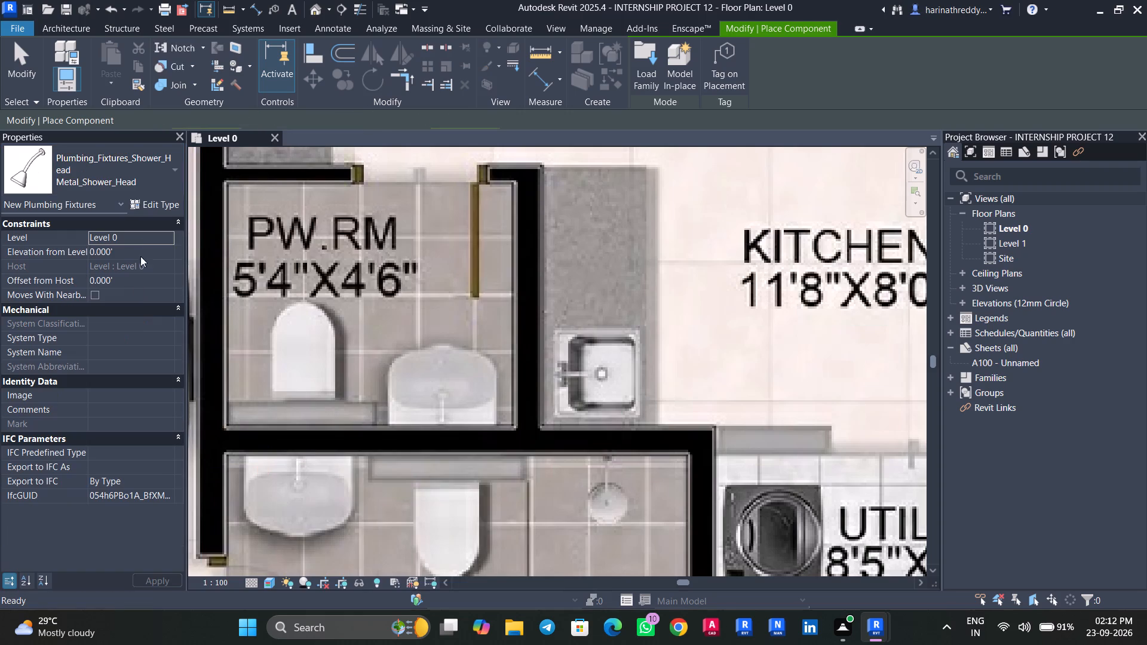
pyautogui.click(140, 256)
pyautogui.write("4'")
pyautogui.press('Return')
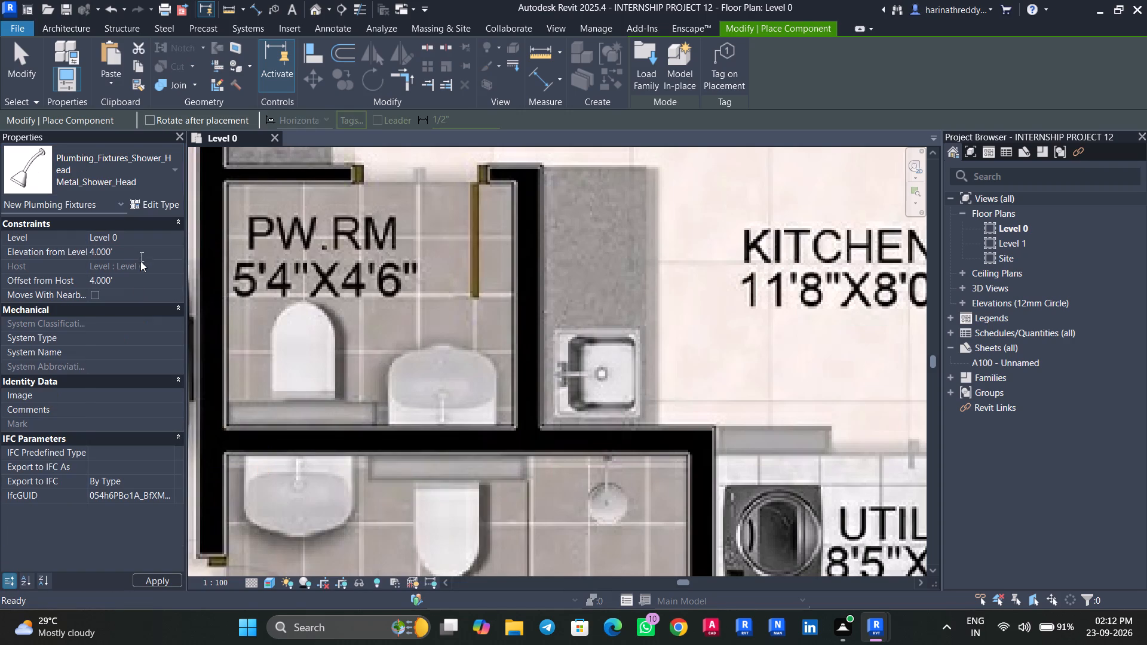
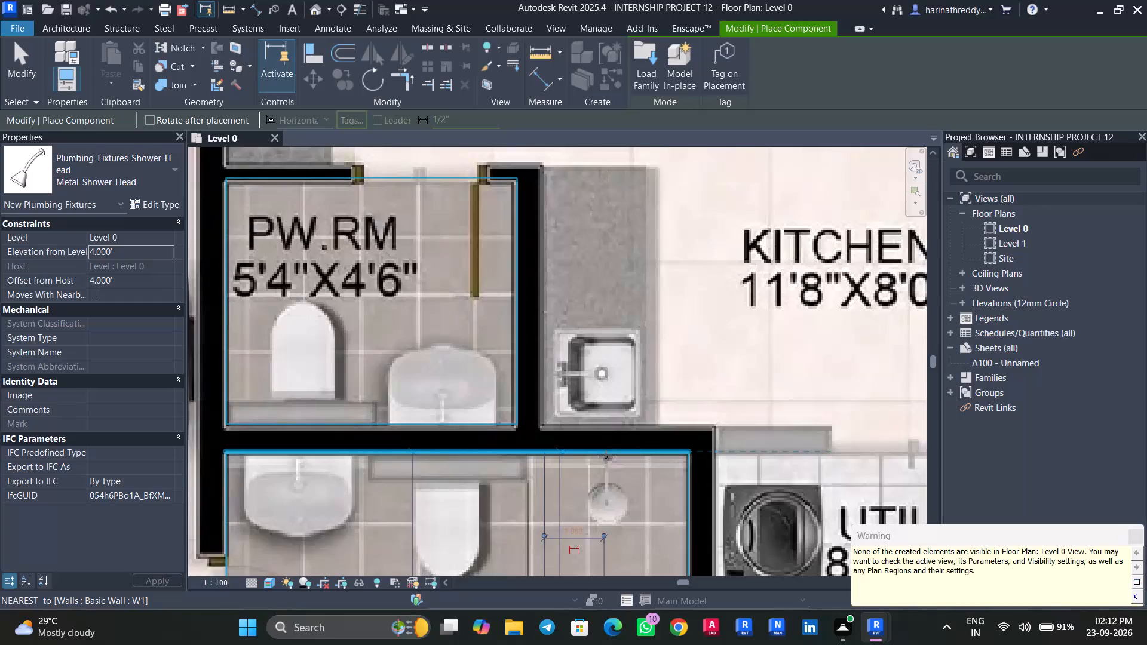
# Leave the shower head placement and load the Plumbing_Fixtures_Sink_Cloakroom family from the Plumbing category of the Autodesk family library.
pyautogui.scroll(-4, 606, 457)
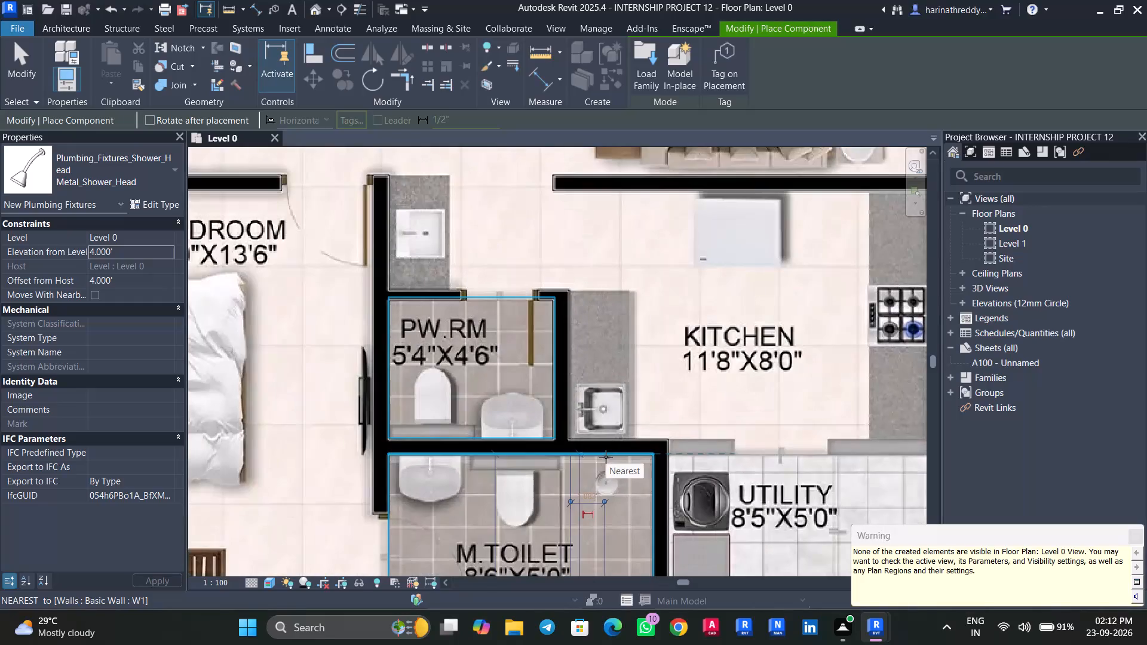
pyautogui.moveTo(606, 457); pyautogui.dragTo(590, 384, button='middle')
pyautogui.press('Escape')
pyautogui.press('Escape')
pyautogui.press('Escape')
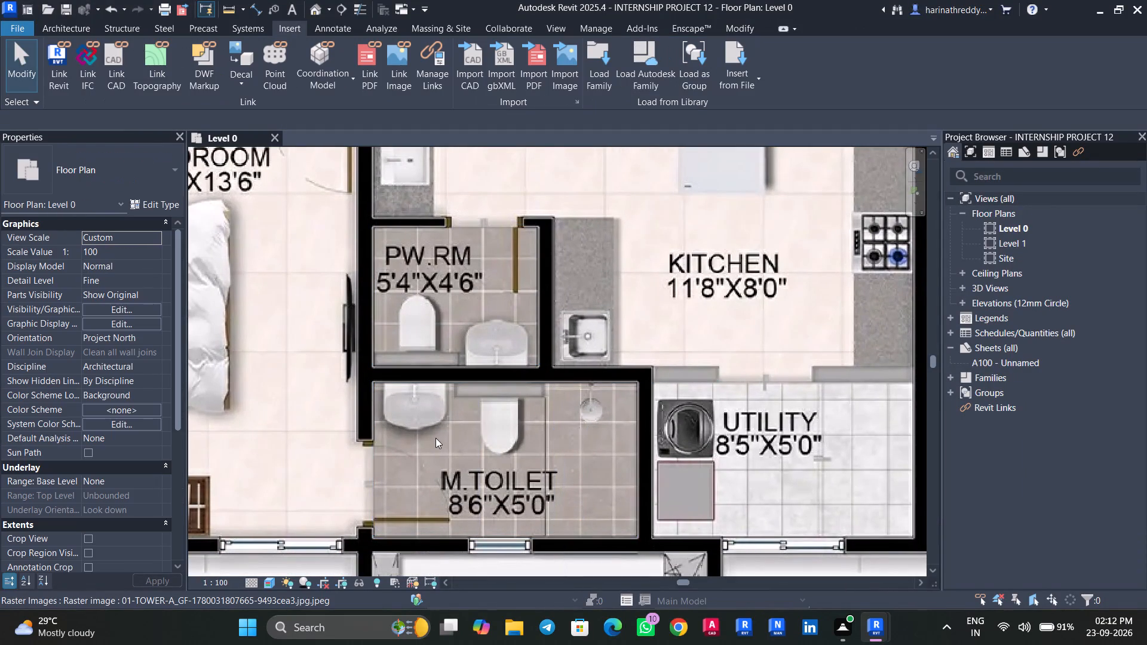
pyautogui.click(642, 73)
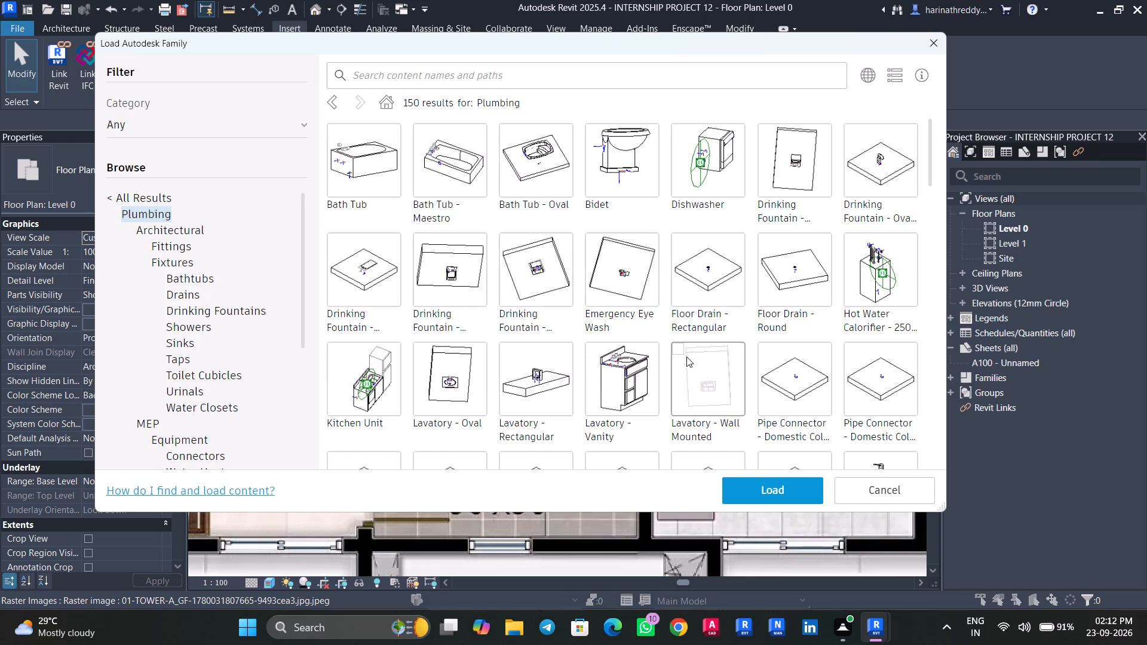
pyautogui.scroll(-5, 706, 356)
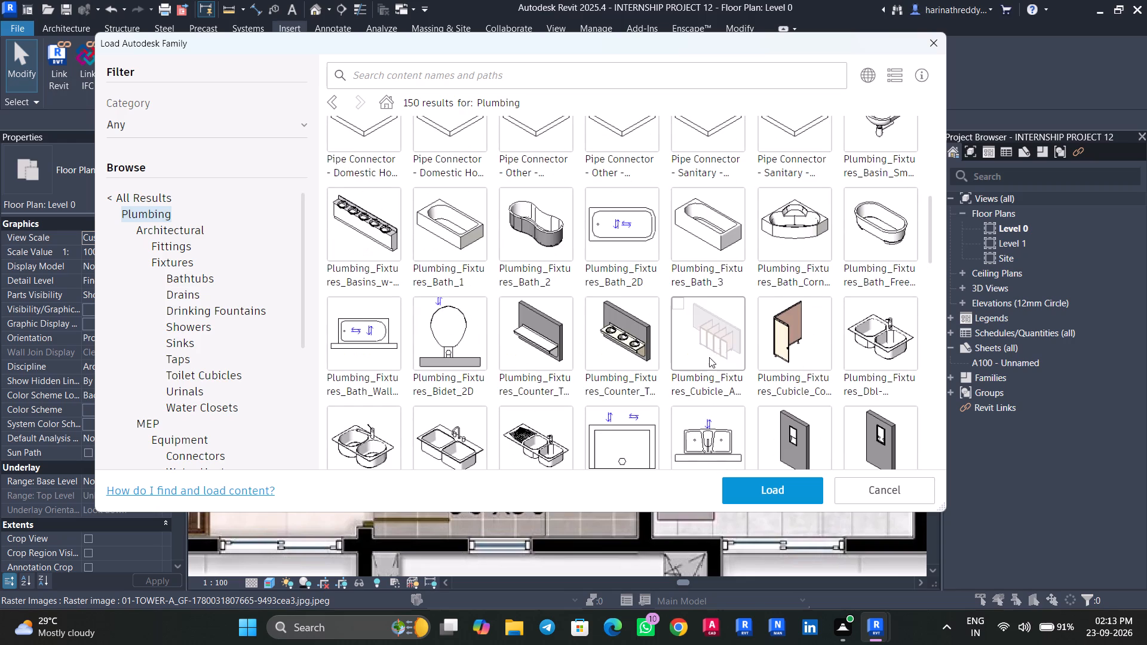
pyautogui.scroll(-5, 709, 357)
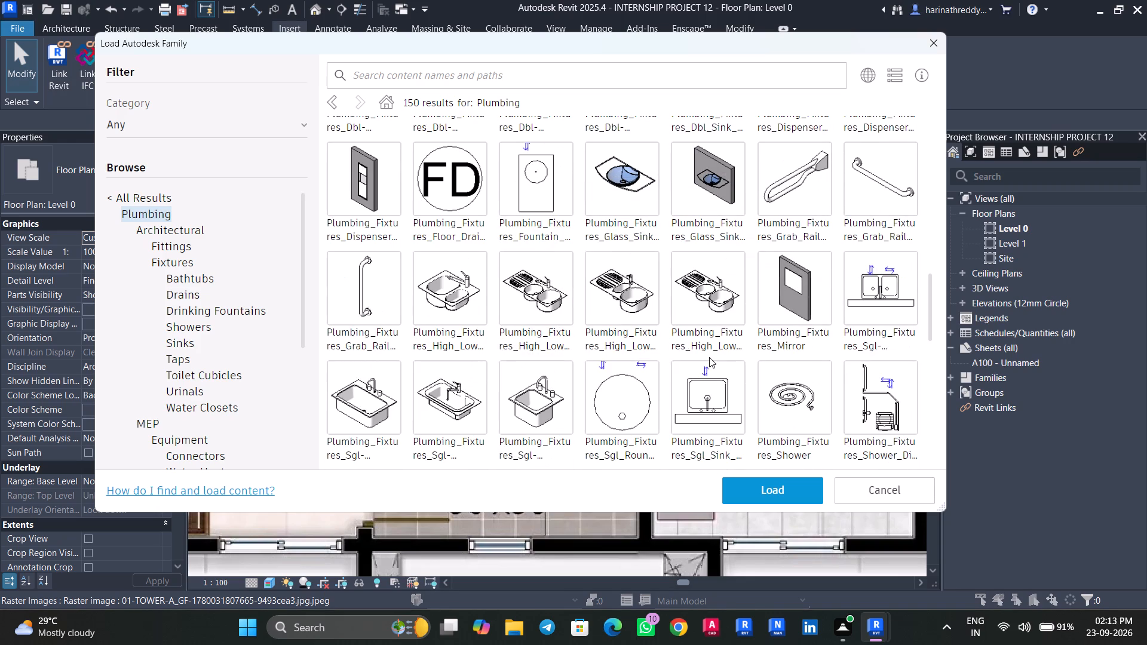
pyautogui.scroll(-5, 709, 357)
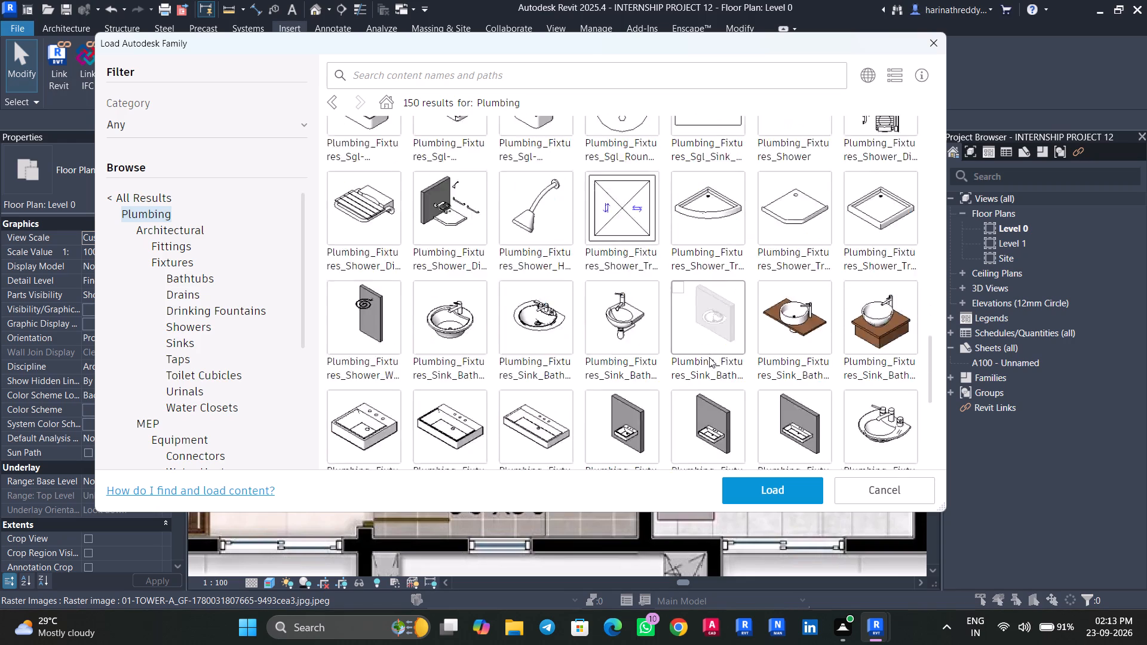
pyautogui.scroll(-2, 709, 357)
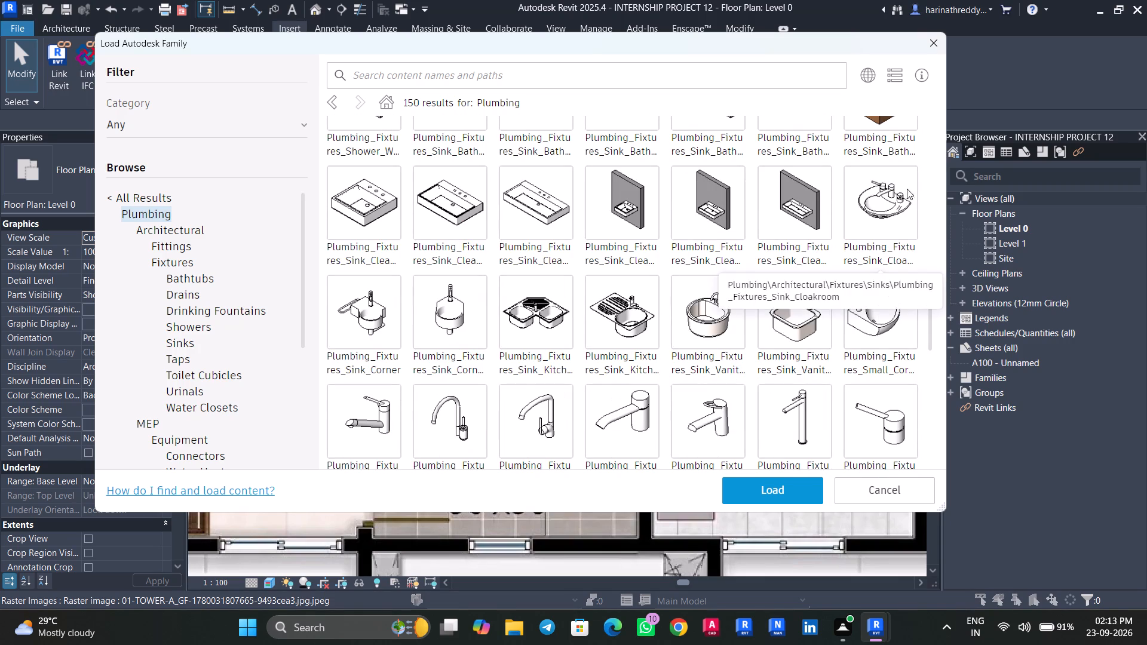
pyautogui.click(857, 178)
pyautogui.click(787, 483)
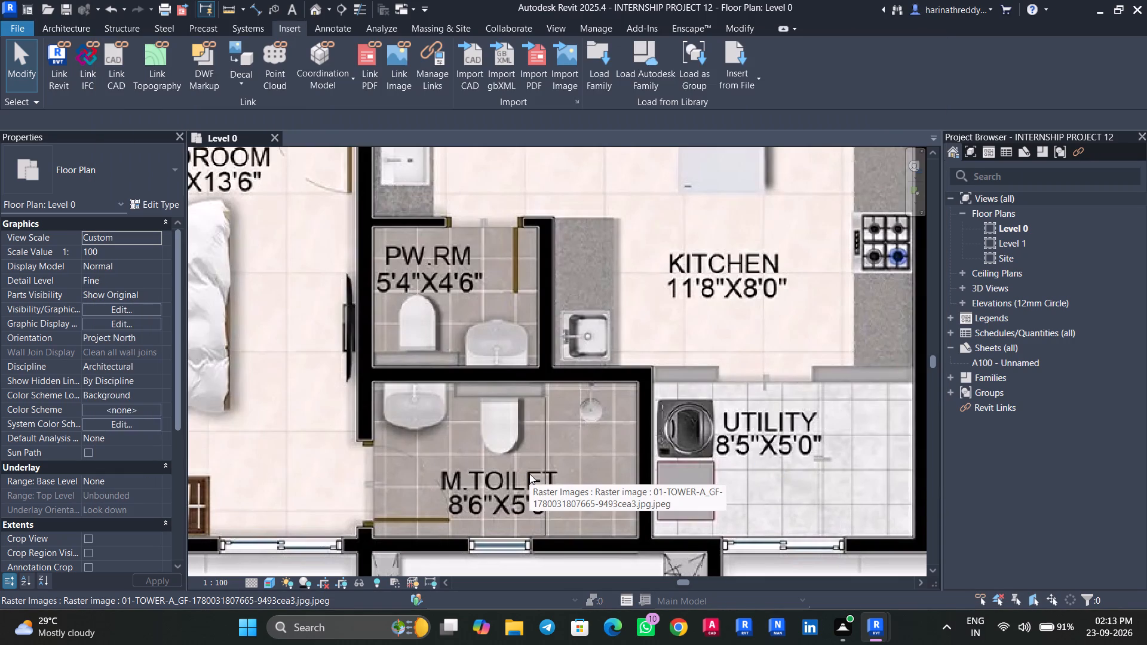
# Place a 440x350x120mm Sink_Cloakroom component at 4' elevation from Level 0 over the drawn washbasin in M.TOILET, against the PW.RM wall.
pyautogui.write('cm')
pyautogui.scroll(4, 415, 388)
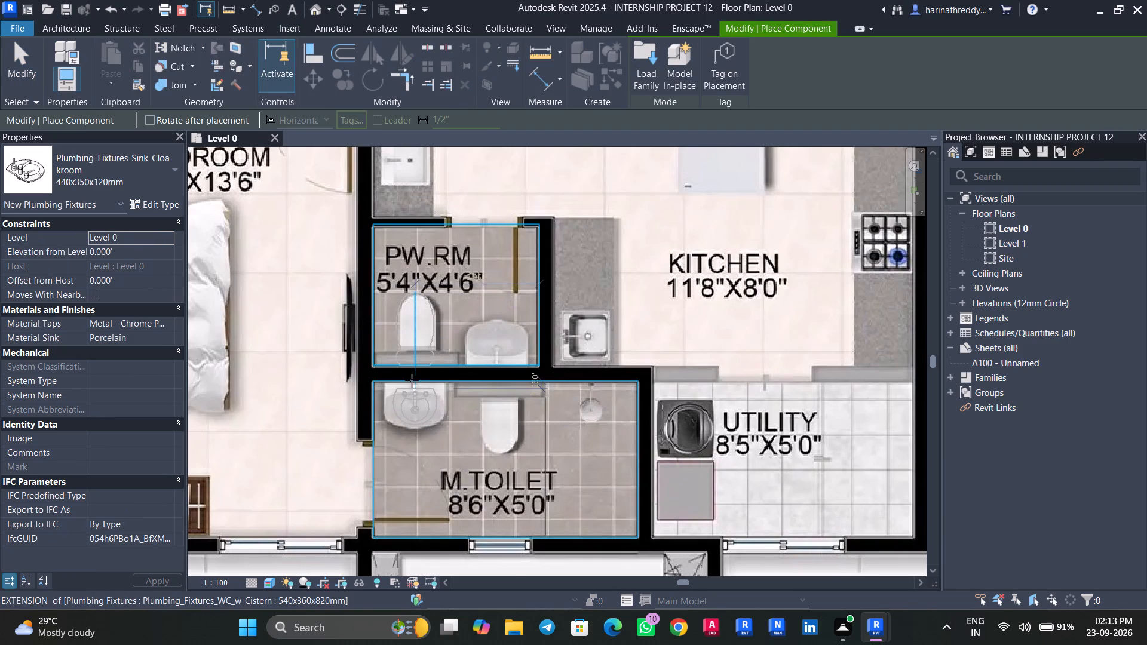
pyautogui.click(136, 244)
pyautogui.click(134, 252)
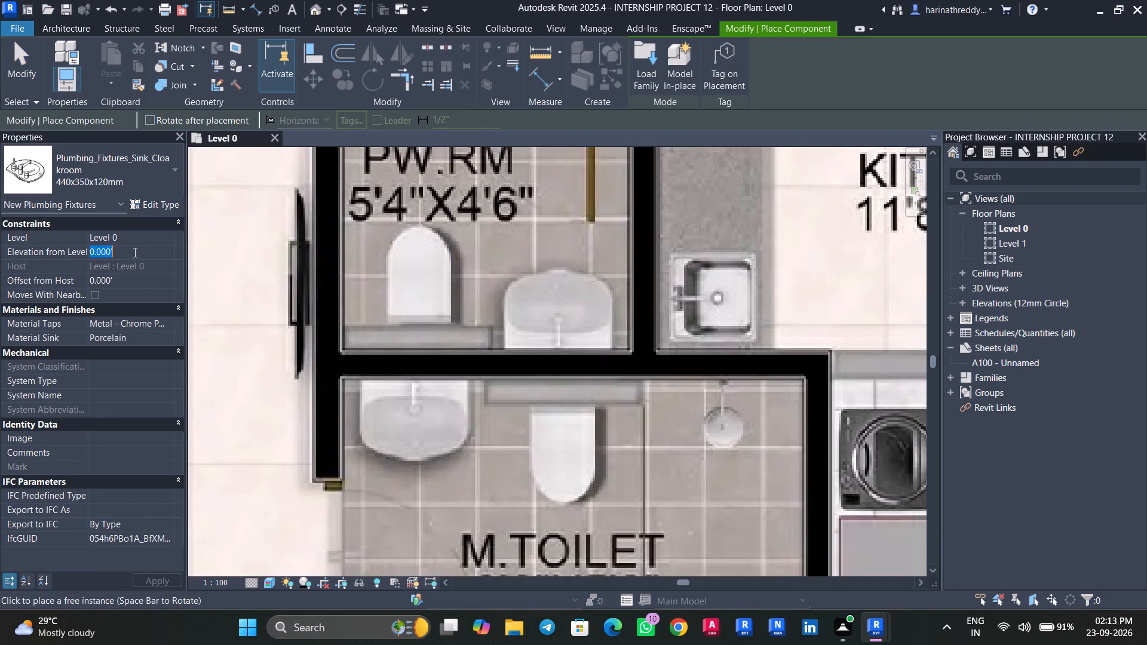
pyautogui.write("4'")
pyautogui.press('Return')
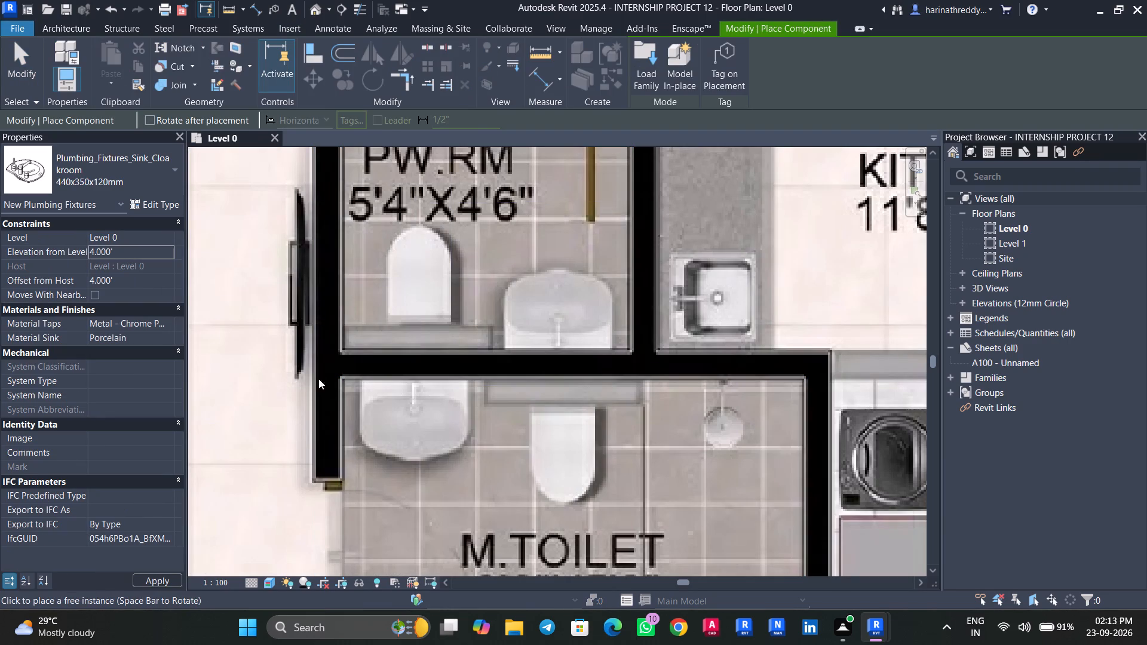
pyautogui.click(418, 373)
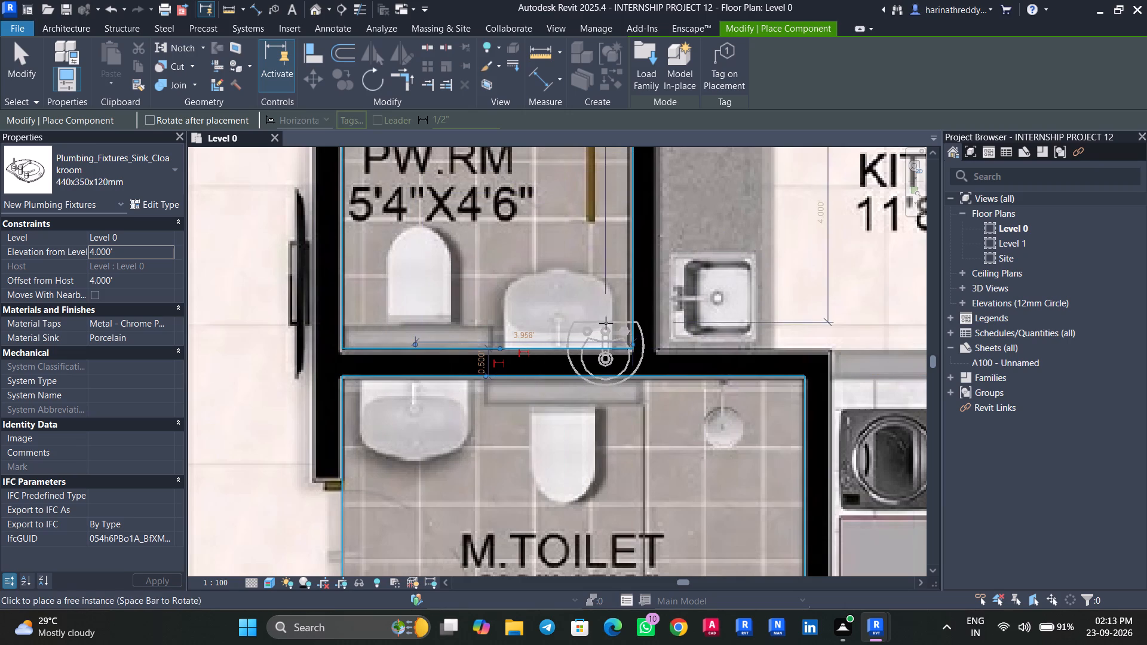
# Place another Sink_Cloakroom over the drawn washbasin in PW.RM against the M.TOILET wall, rotated to face into the room.
pyautogui.press('space')
pyautogui.press('space')
pyautogui.press('space')
pyautogui.press('space')
pyautogui.press('space')
pyautogui.press('space')
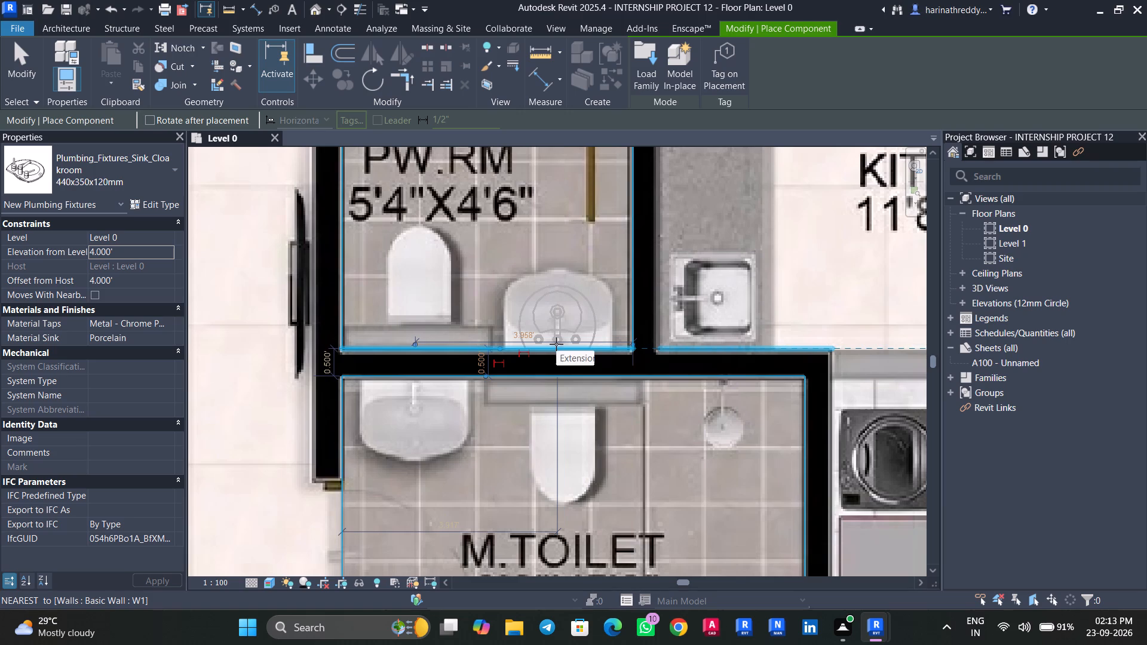
pyautogui.click(556, 344)
pyautogui.scroll(-11, 556, 344)
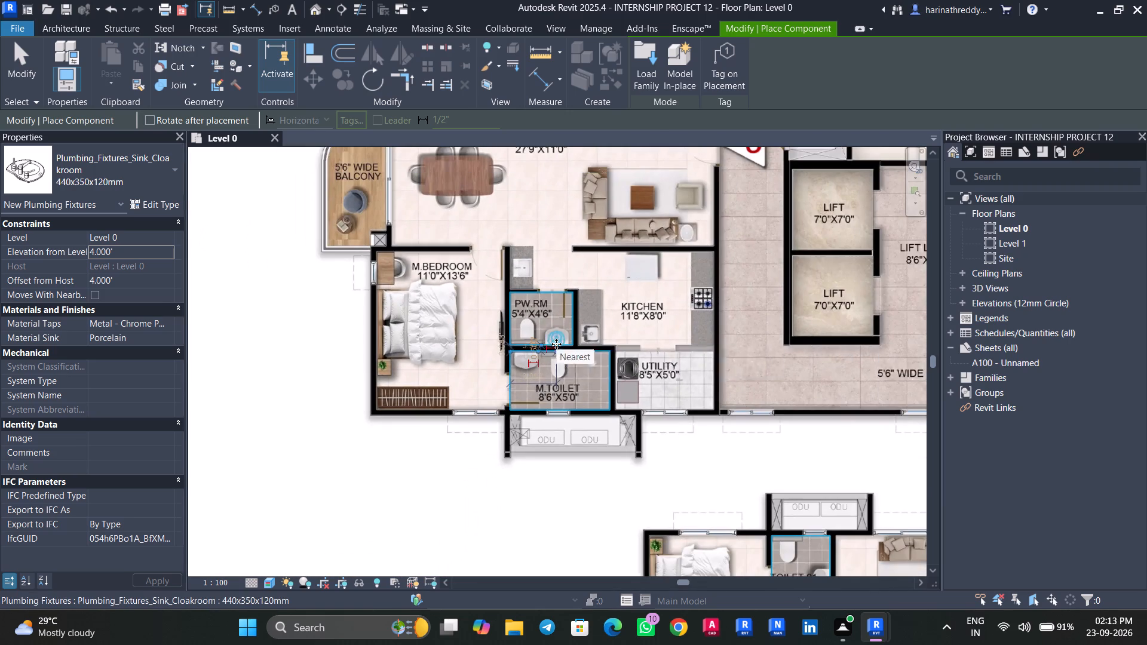
pyautogui.press('Escape')
pyautogui.press('Escape')
pyautogui.press('Escape')
# Place a 440x350x120mm Sink_Cloakroom over the drawn washbasin in TOILET 01, rotated to back onto the BEDROOM 02 wall.
pyautogui.moveTo(554, 269); pyautogui.dragTo(549, 468, button='middle')
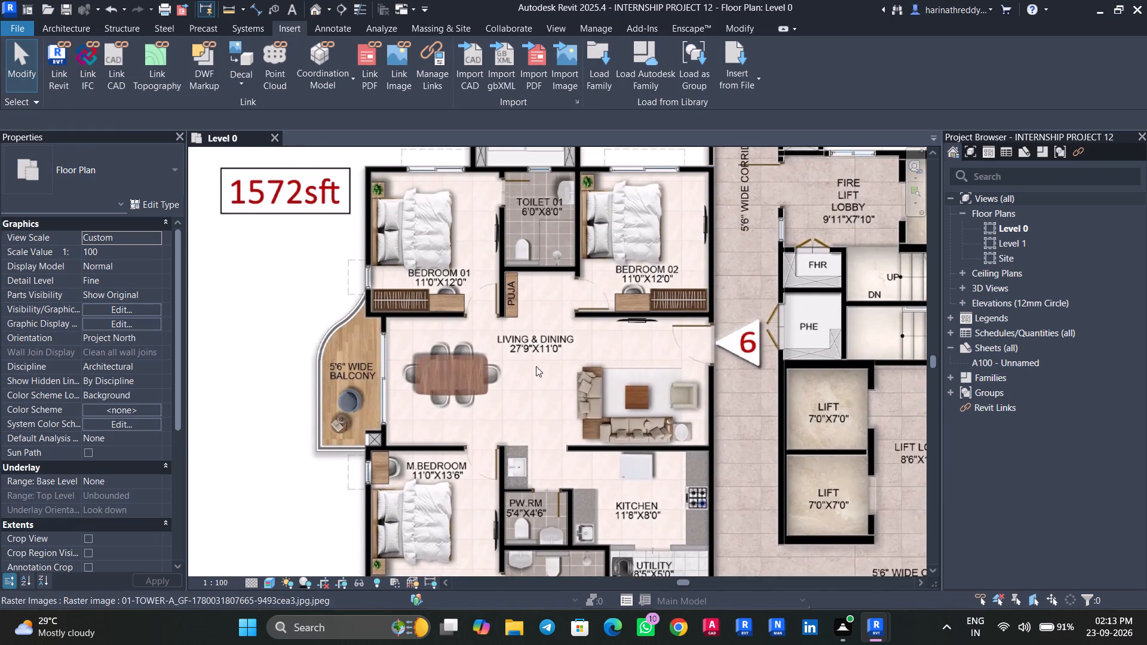
pyautogui.moveTo(536, 376); pyautogui.dragTo(535, 443, button='middle')
pyautogui.scroll(5, 534, 305)
pyautogui.press('c')
pyautogui.press('m')
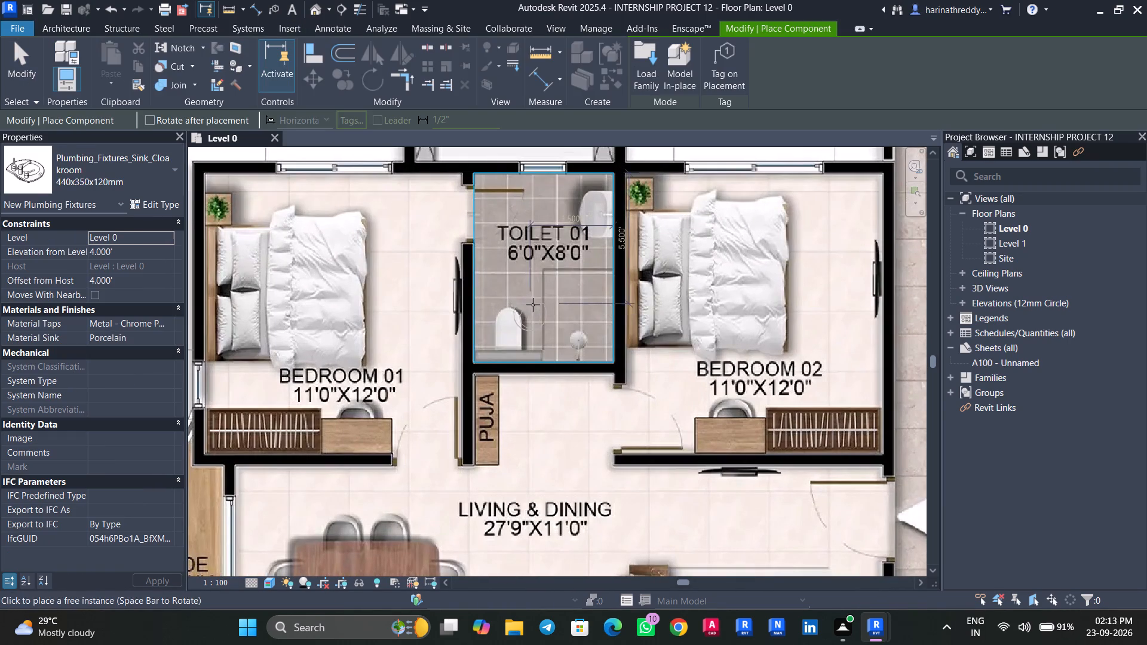
pyautogui.press('space')
pyautogui.press('space')
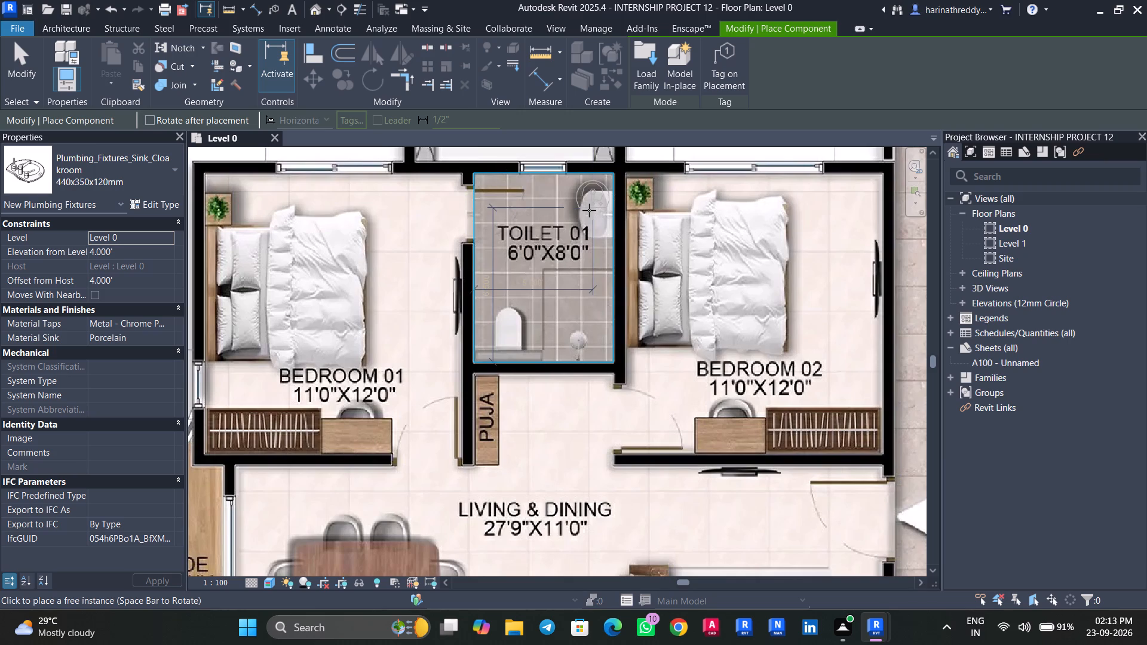
pyautogui.press('space')
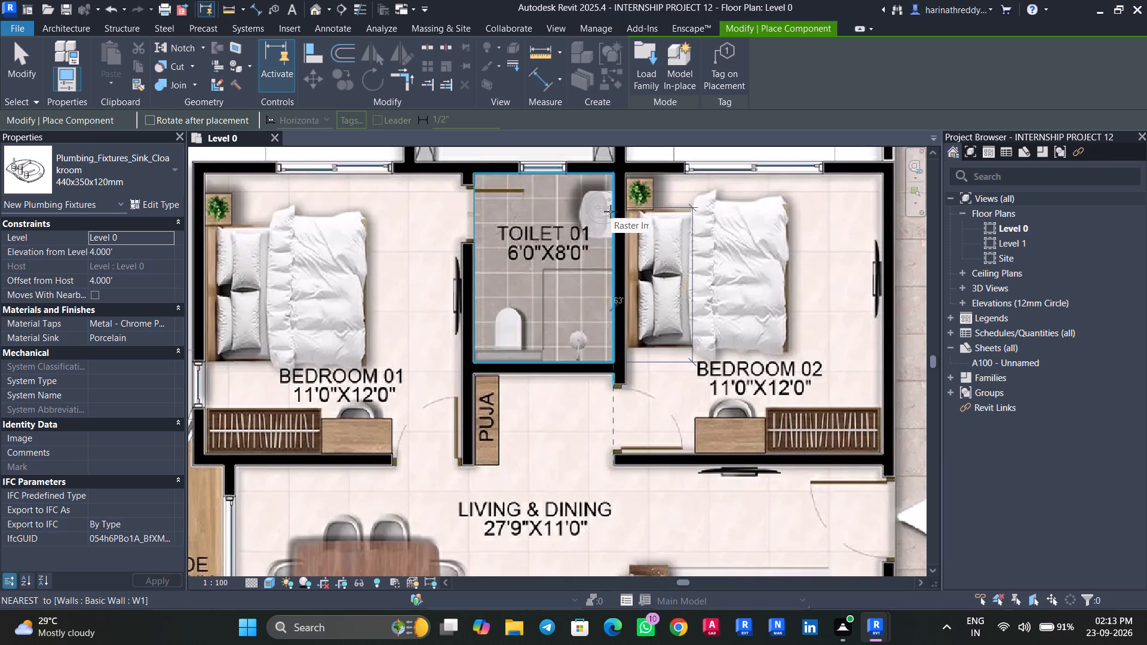
pyautogui.scroll(4, 610, 214)
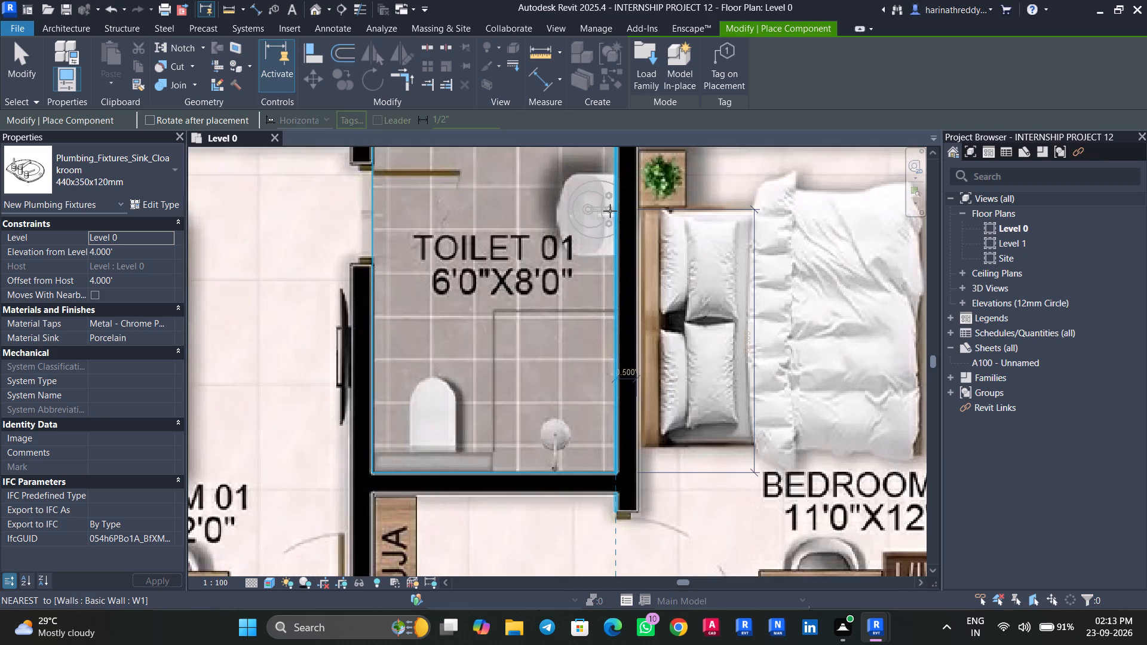
pyautogui.click(610, 211)
# Place a Metal_Shower_Head at 4' elevation from Level 0 over the drawn shower in TOILET 01, against the wall on the PUJA side.
pyautogui.click(99, 181)
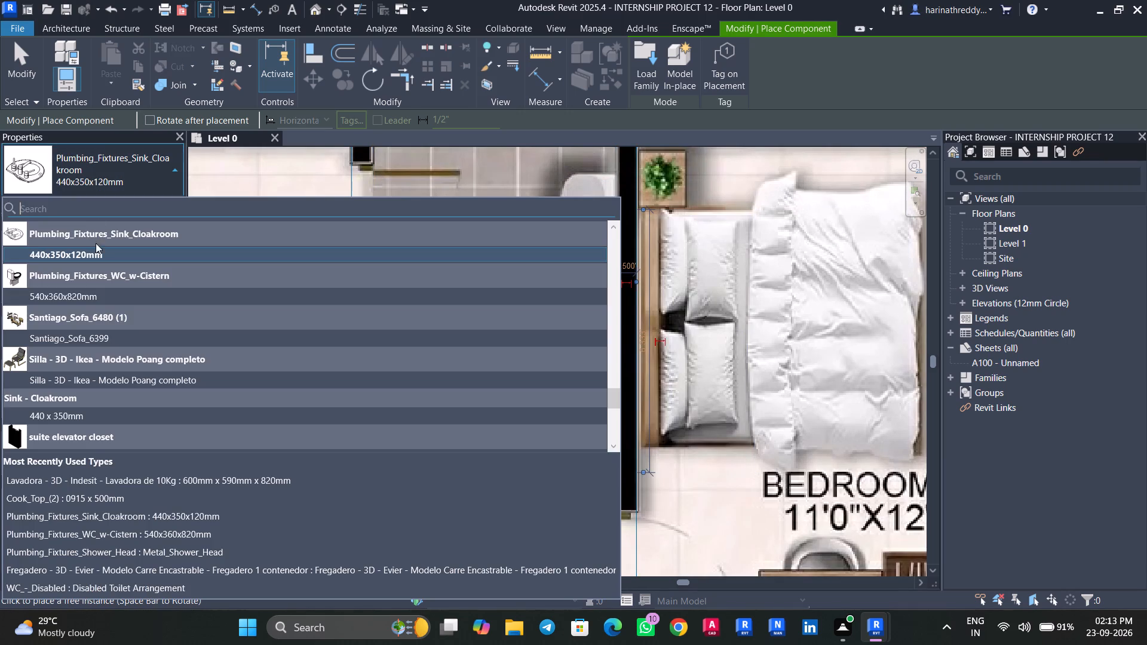
pyautogui.scroll(9, 83, 394)
pyautogui.scroll(-3, 85, 390)
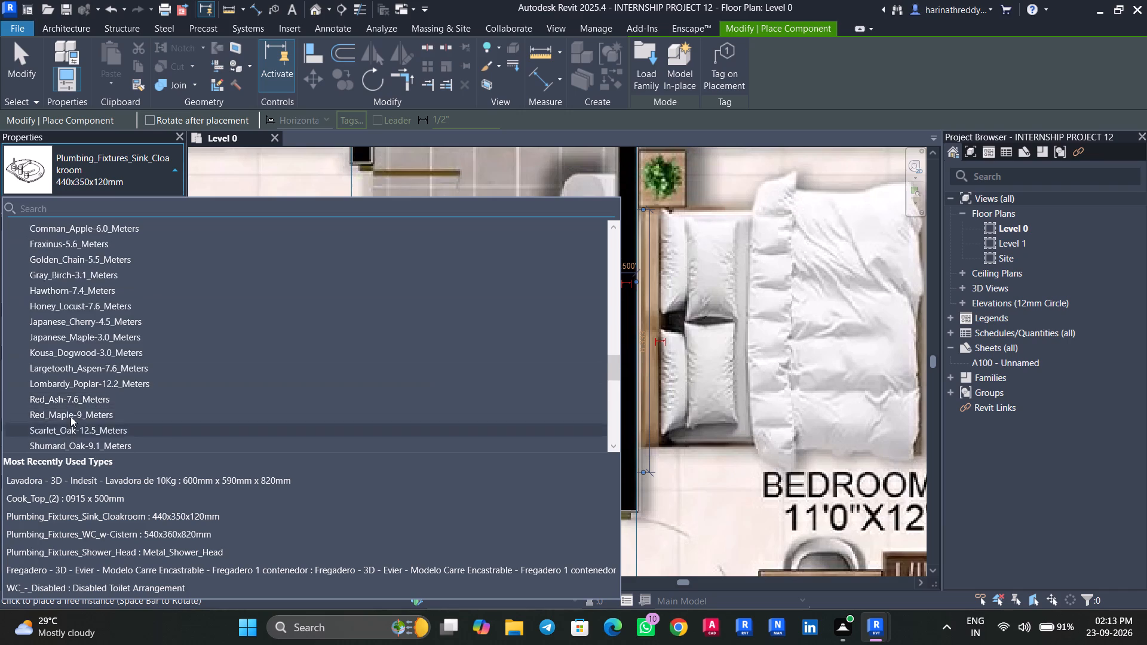
pyautogui.scroll(-3, 70, 416)
pyautogui.click(75, 364)
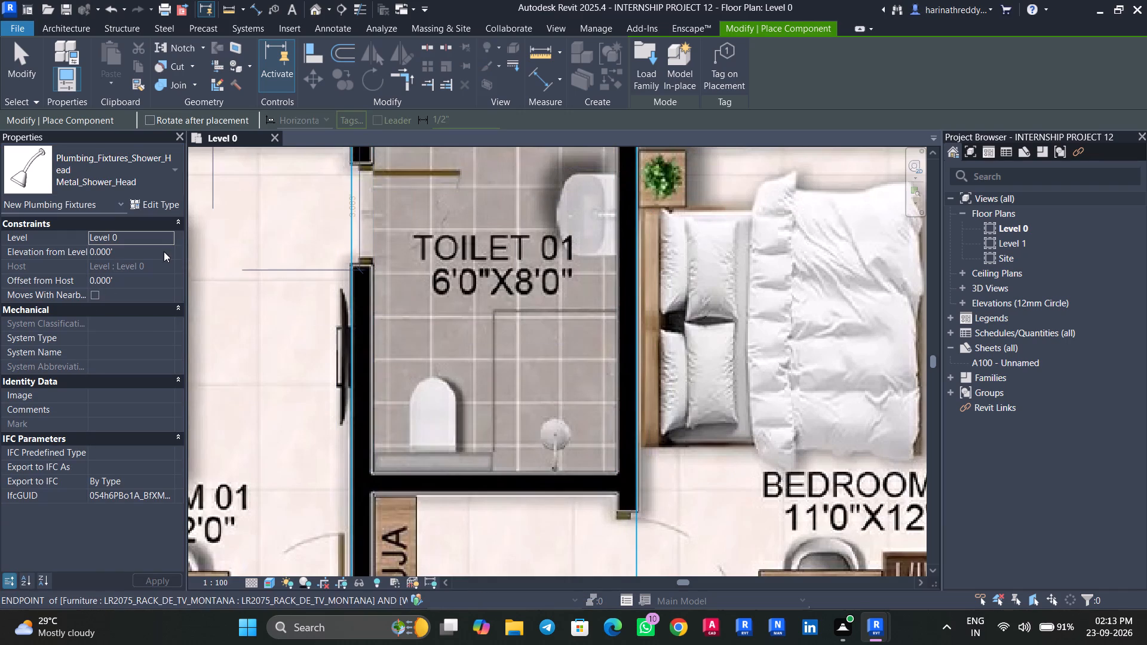
pyautogui.click(158, 249)
pyautogui.write("4'")
pyautogui.press('Return')
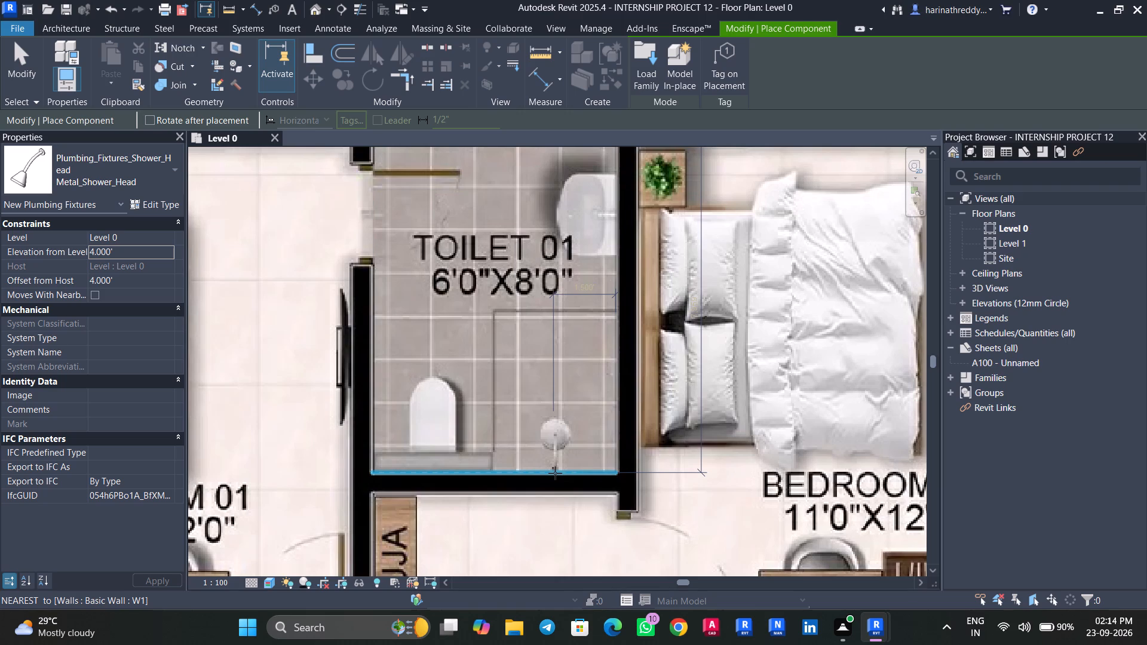
pyautogui.click(555, 473)
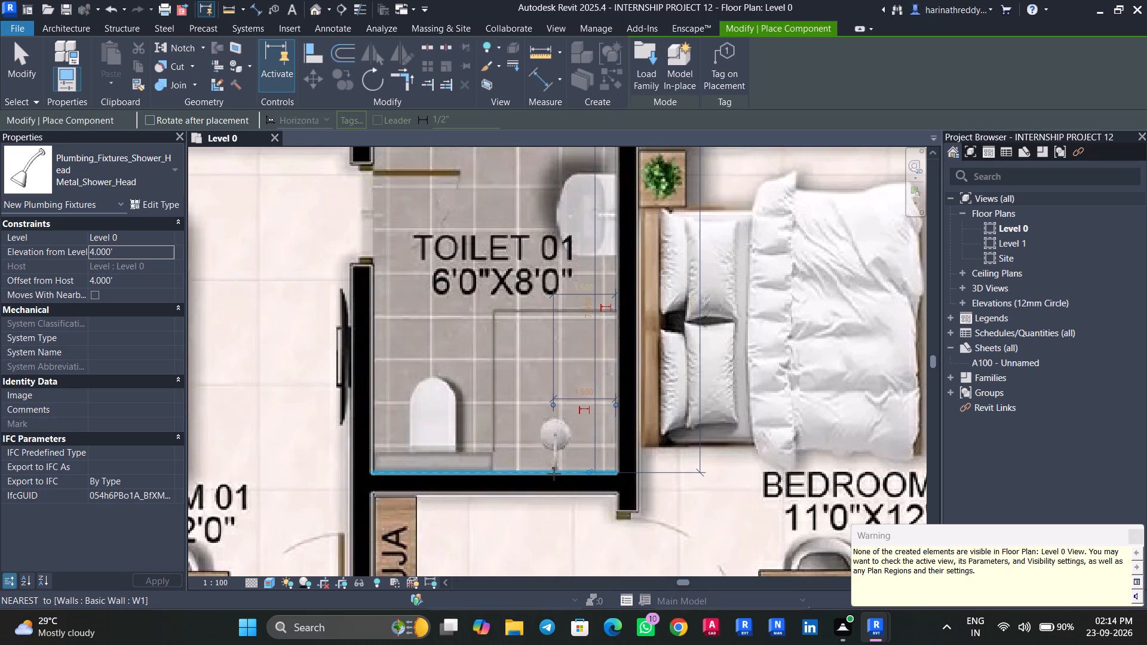
pyautogui.press('Escape')
pyautogui.press('Escape')
pyautogui.press('Escape')
# Place a 540x360x820mm WC_w-Cistern component over the drawn WC in TOILET 01, rotated to back onto the PUJA side wall.
pyautogui.press('Tab')
pyautogui.press('Tab')
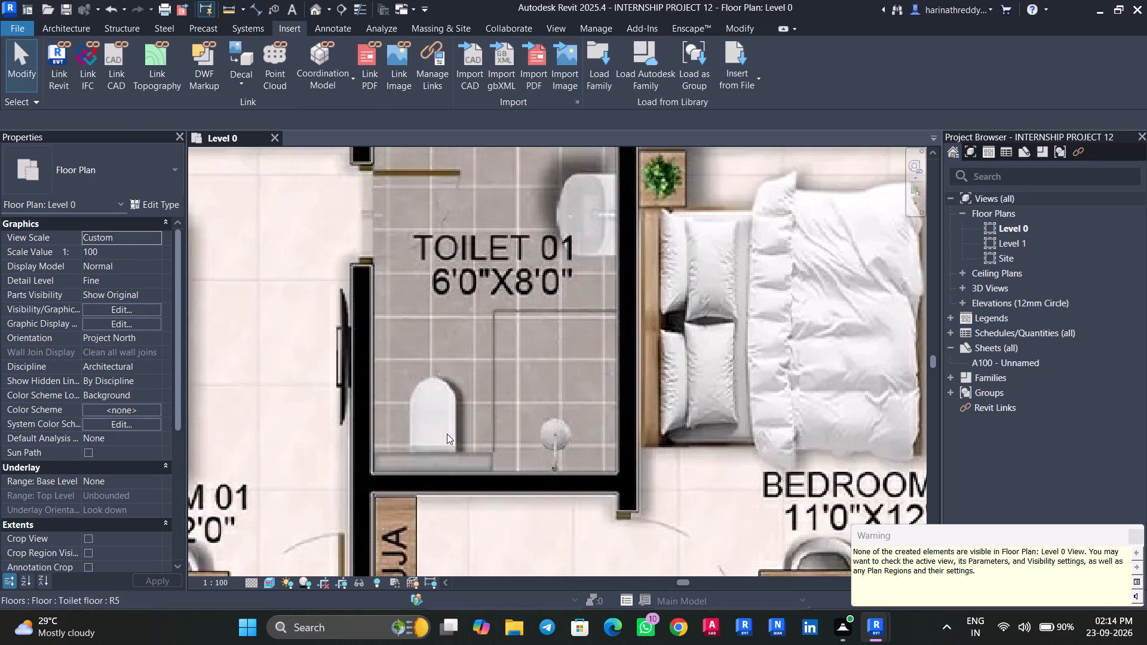
pyautogui.write('cm')
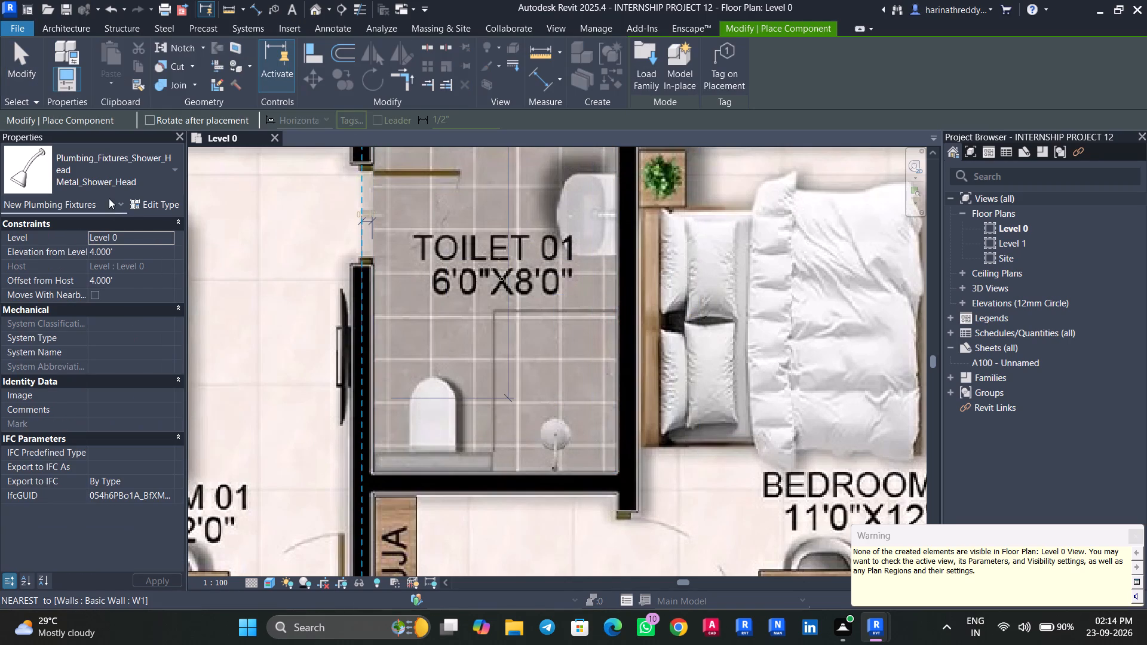
pyautogui.click(112, 170)
pyautogui.scroll(5, 113, 336)
pyautogui.scroll(5, 97, 381)
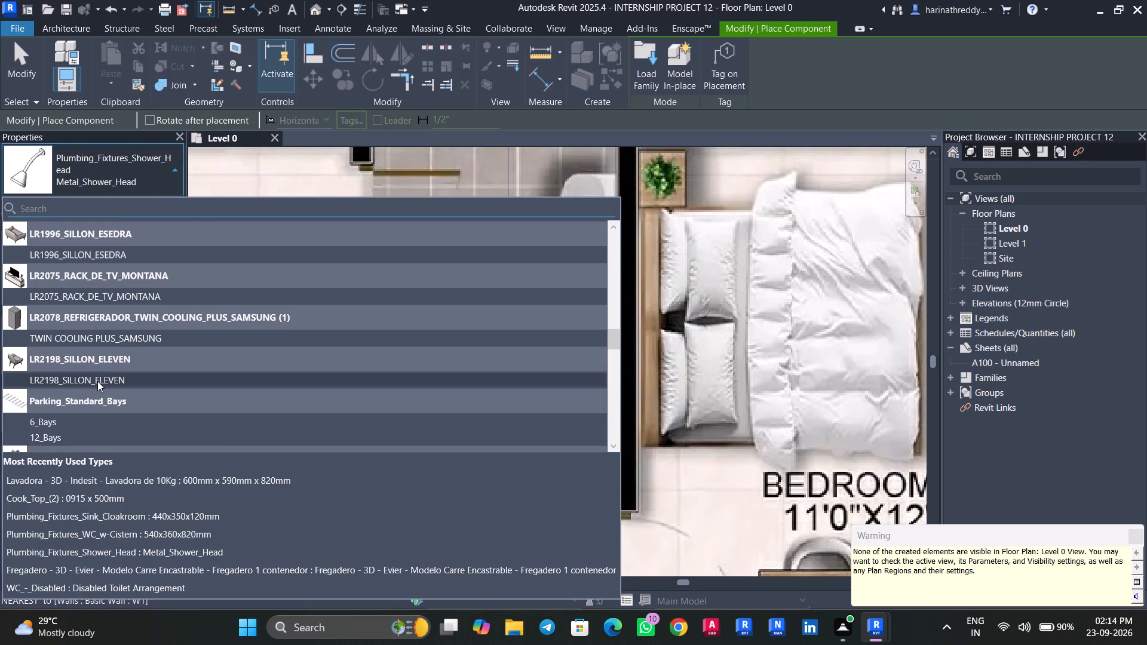
pyautogui.scroll(10, 98, 386)
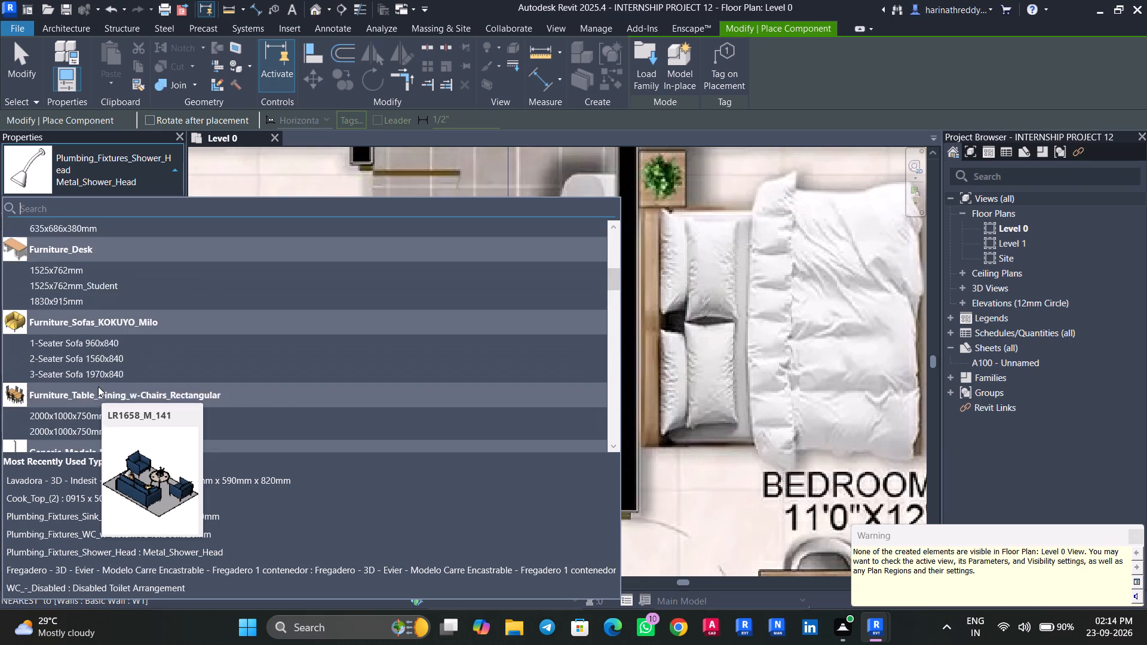
pyautogui.scroll(13, 98, 386)
pyautogui.scroll(-9, 98, 386)
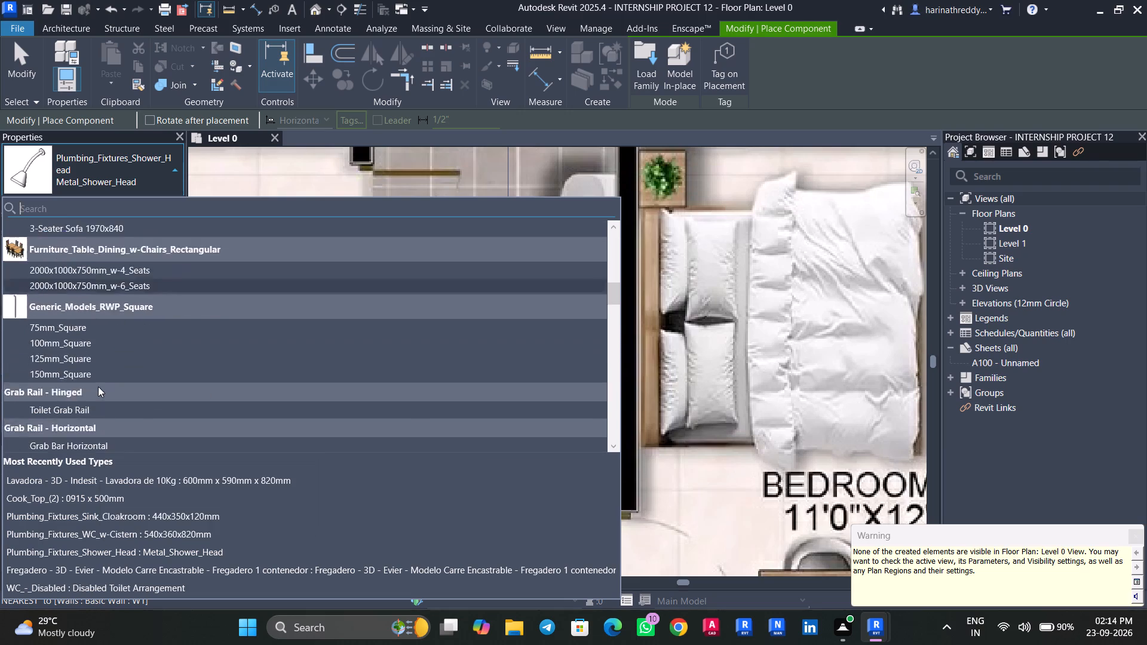
pyautogui.scroll(-10, 98, 386)
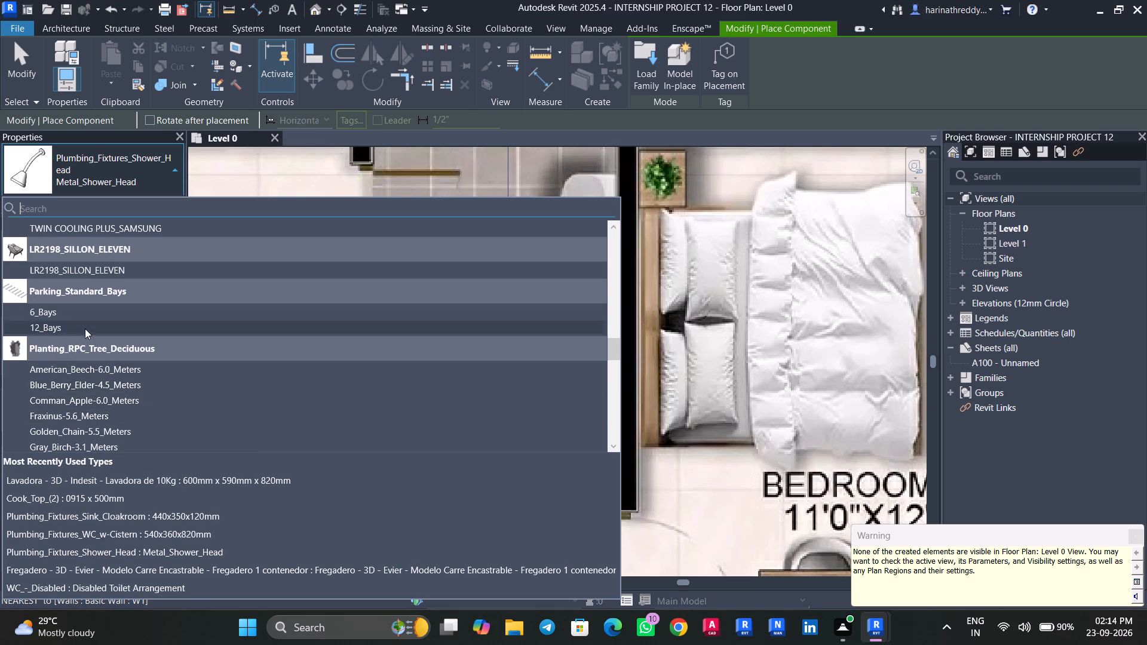
pyautogui.scroll(10, 87, 322)
pyautogui.scroll(16, 86, 334)
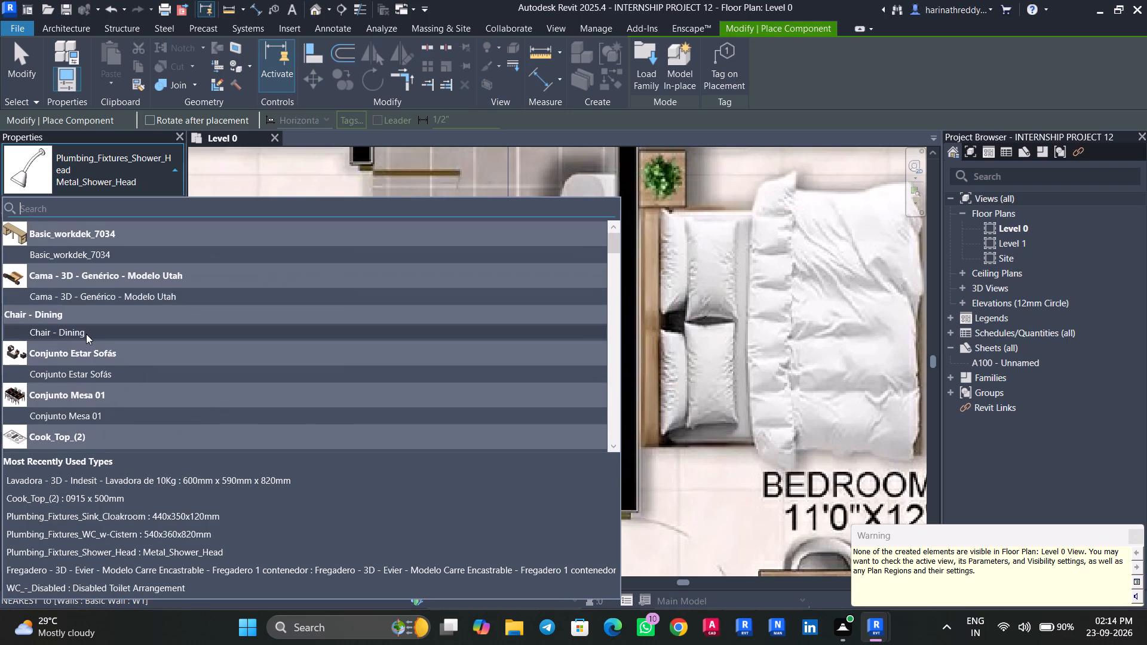
pyautogui.scroll(-16, 86, 334)
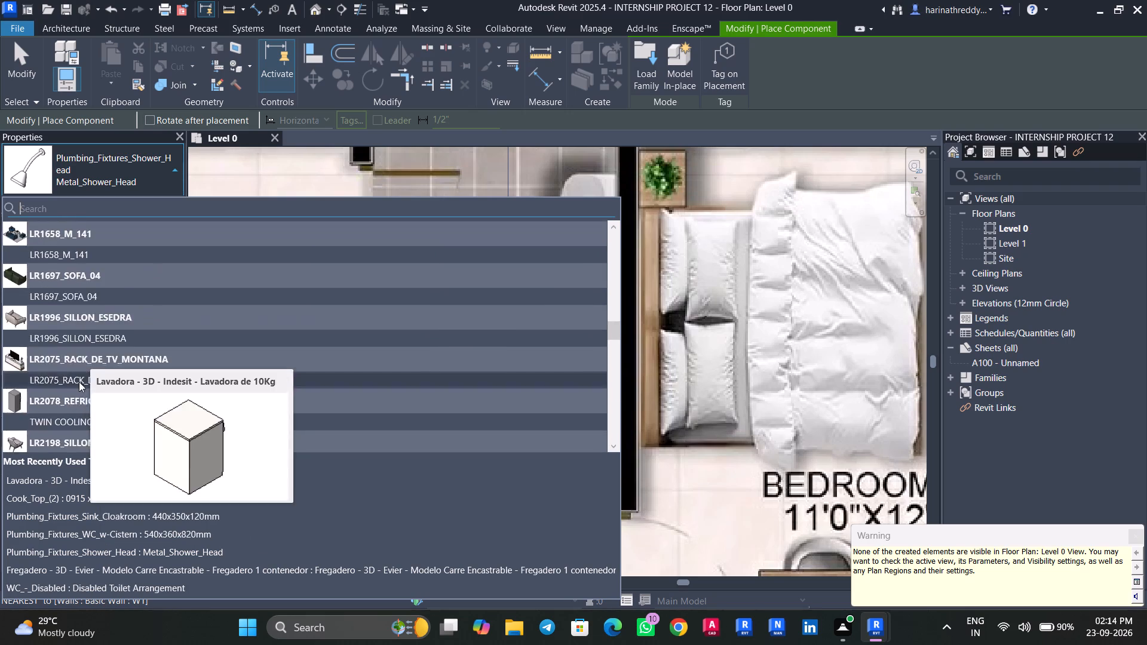
pyautogui.scroll(-9, 73, 389)
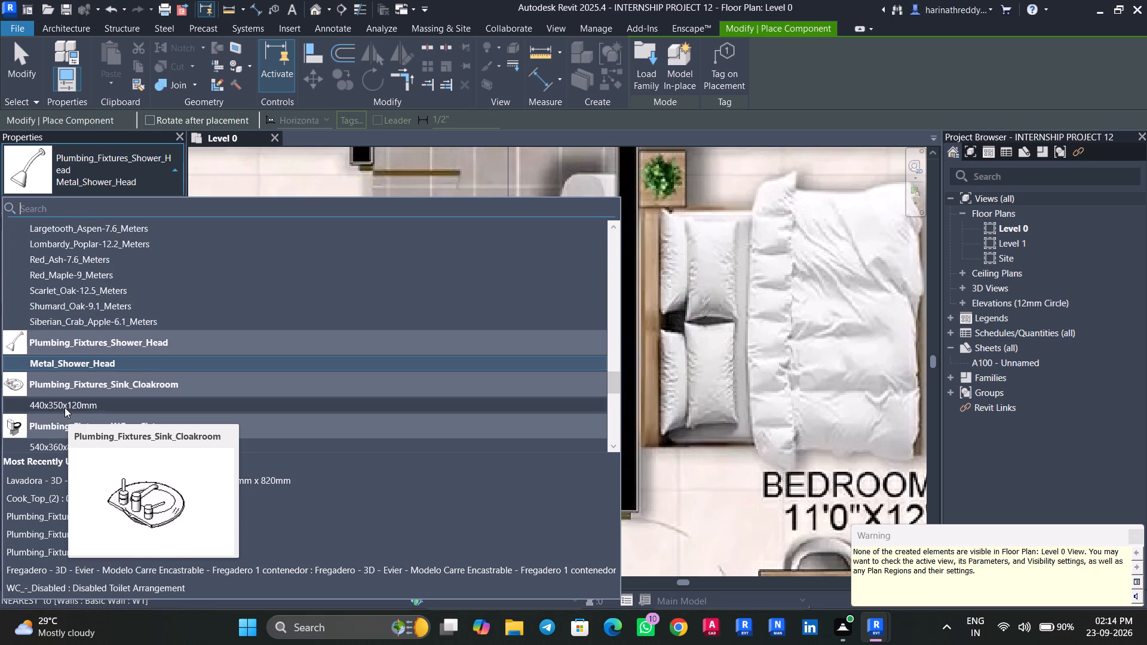
pyautogui.scroll(-2, 65, 407)
pyautogui.click(65, 354)
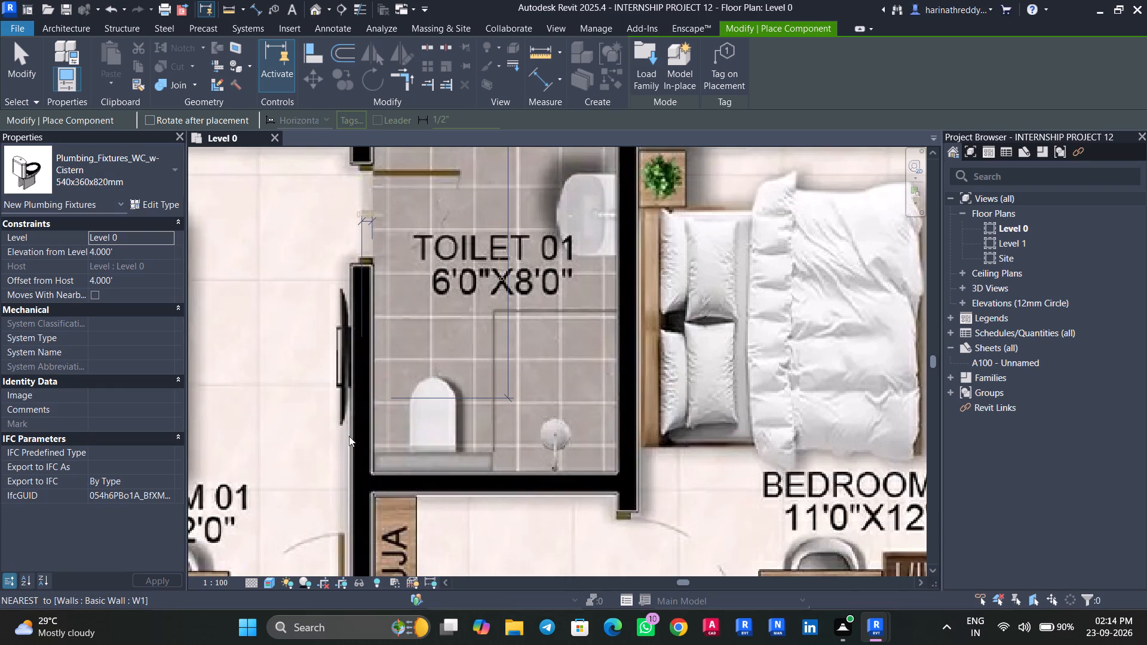
pyautogui.press('space')
pyautogui.press('space')
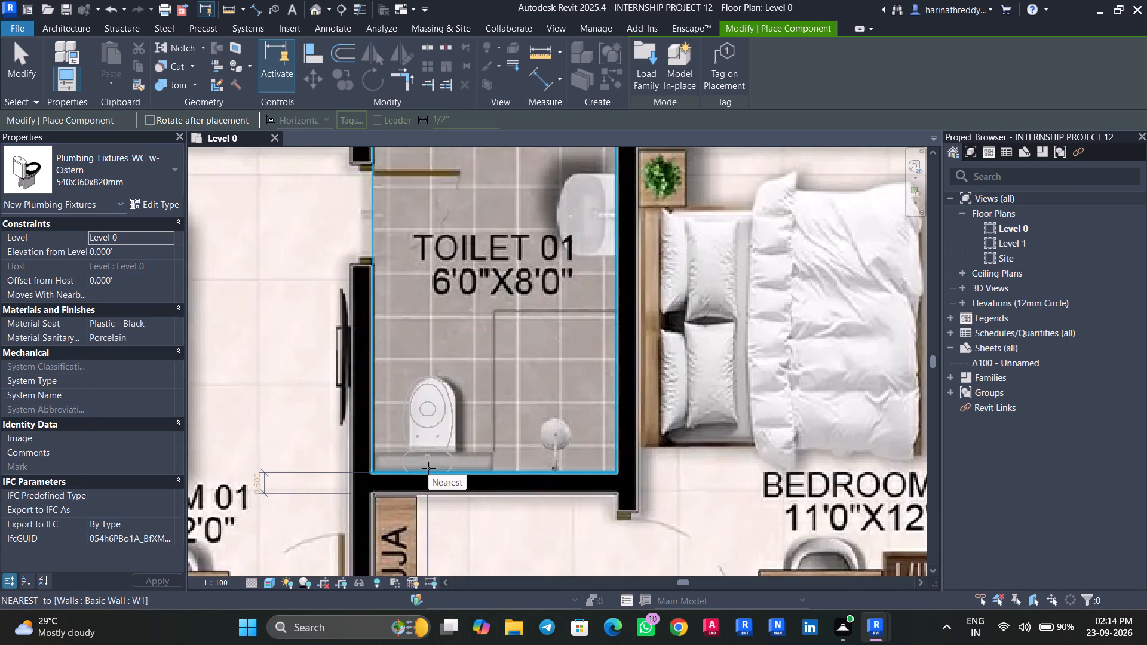
pyautogui.click(429, 468)
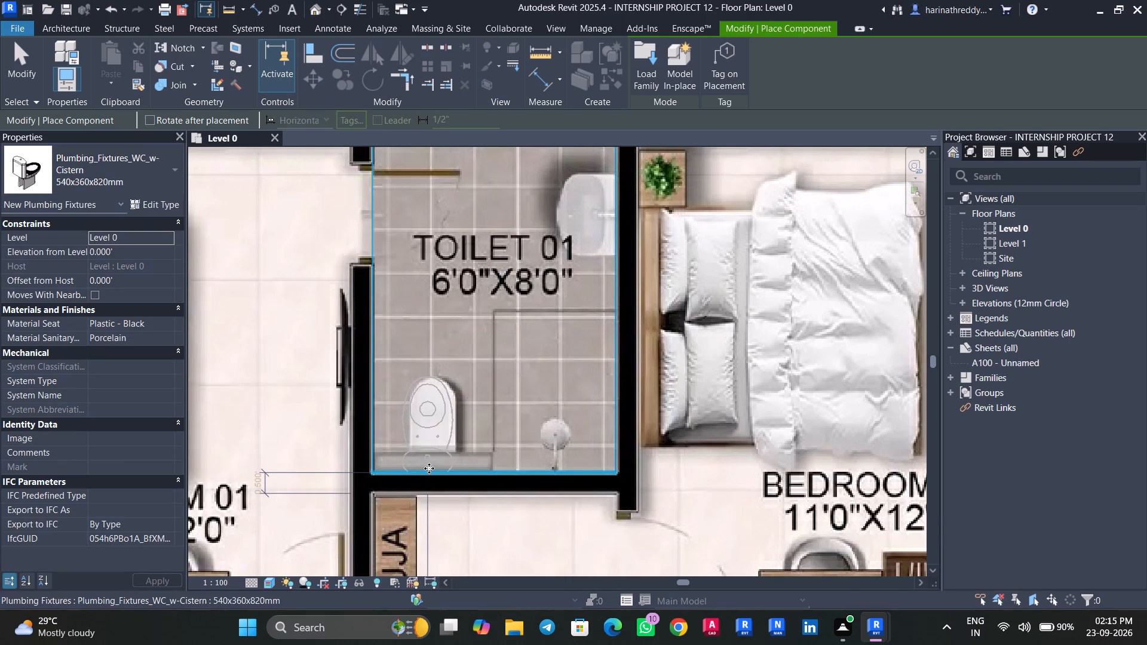
pyautogui.press('Escape')
pyautogui.press('Escape')
pyautogui.press('Tab')
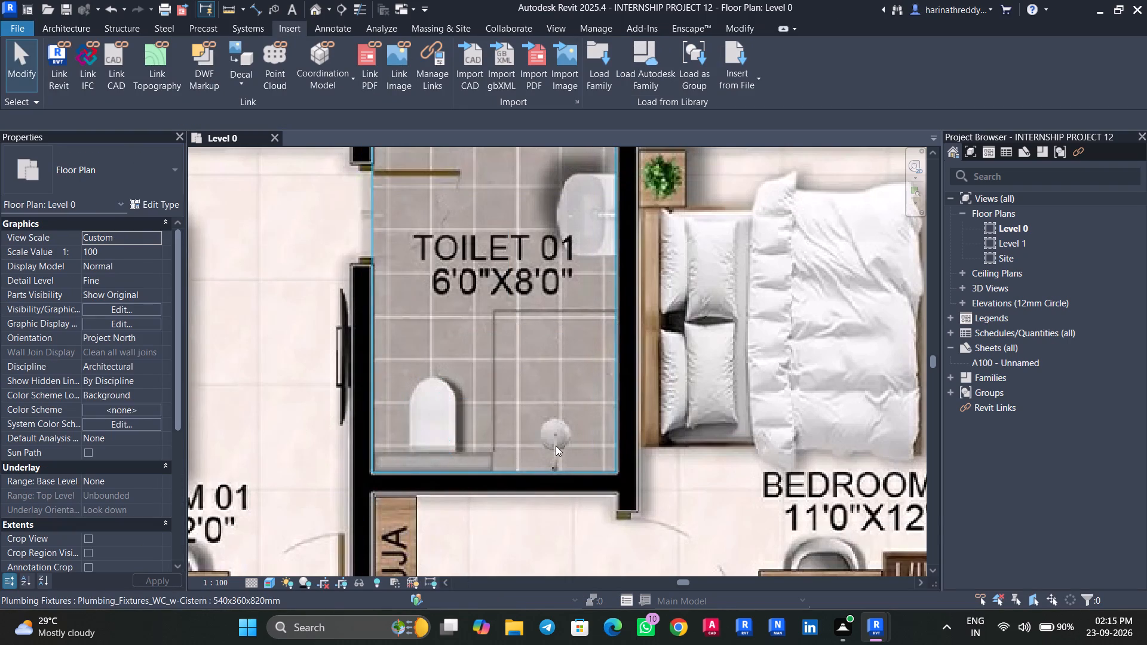
pyautogui.press('Tab')
pyautogui.press('Tab')
pyautogui.scroll(-8, 459, 403)
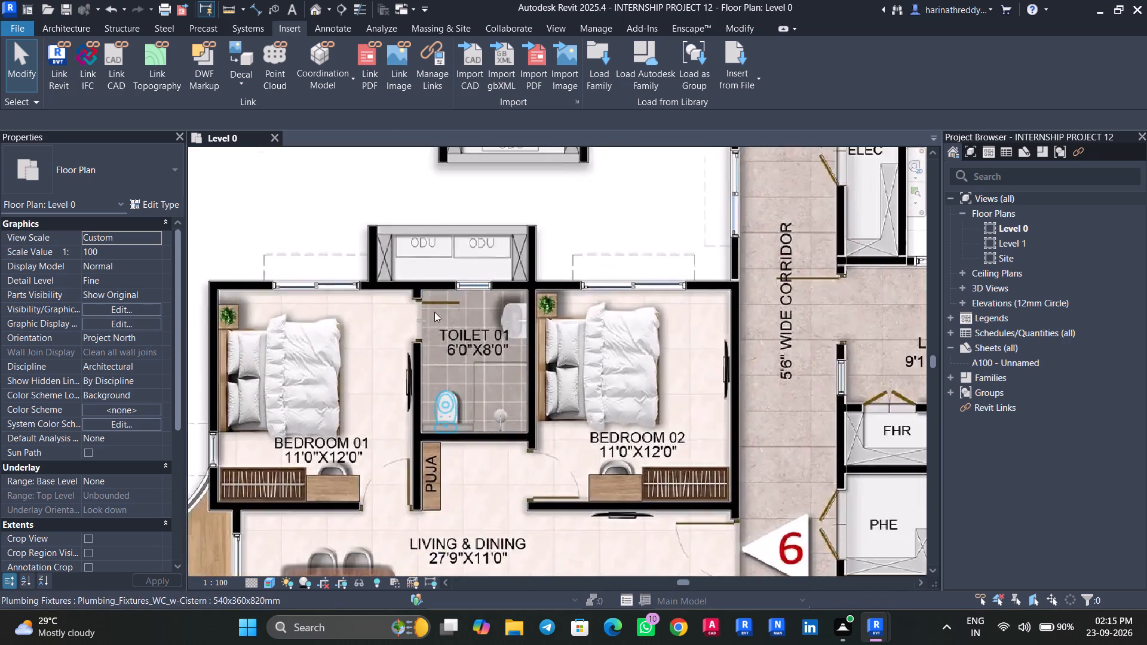
# Open the 3D view and examine the fixtures in the furnished apartment's toilets from above.
pyautogui.click(314, 12)
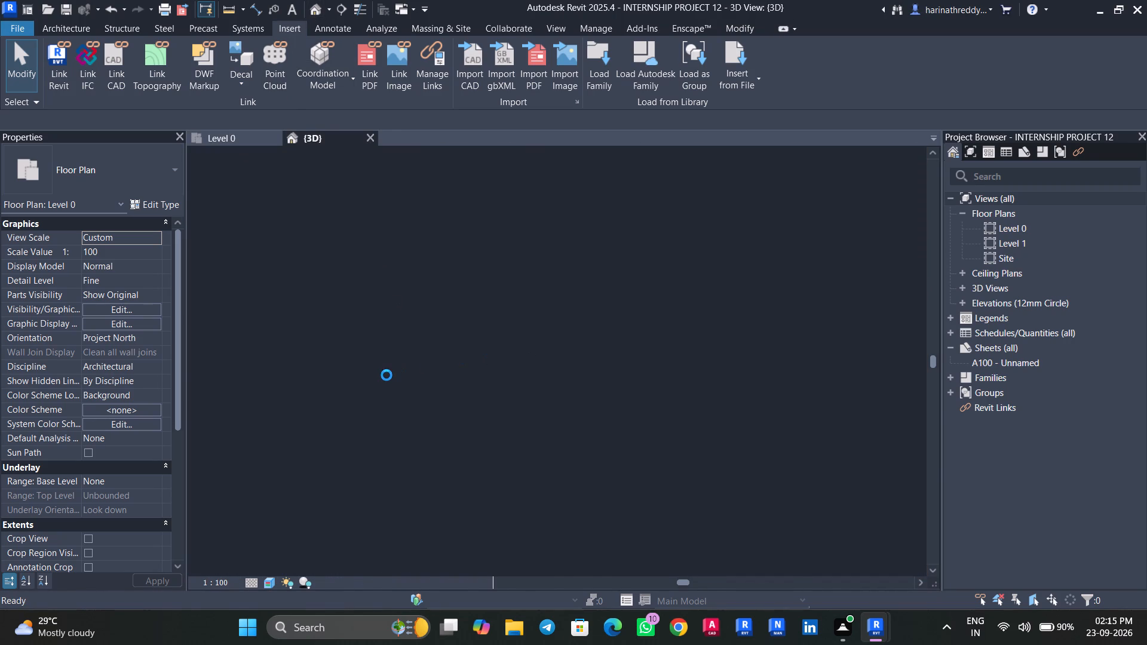
pyautogui.scroll(6, 406, 417)
pyautogui.scroll(-3, 425, 408)
pyautogui.keyDown('shift'); pyautogui.moveTo(401, 407); pyautogui.dragTo(253, 453, button='middle'); pyautogui.keyUp('shift')
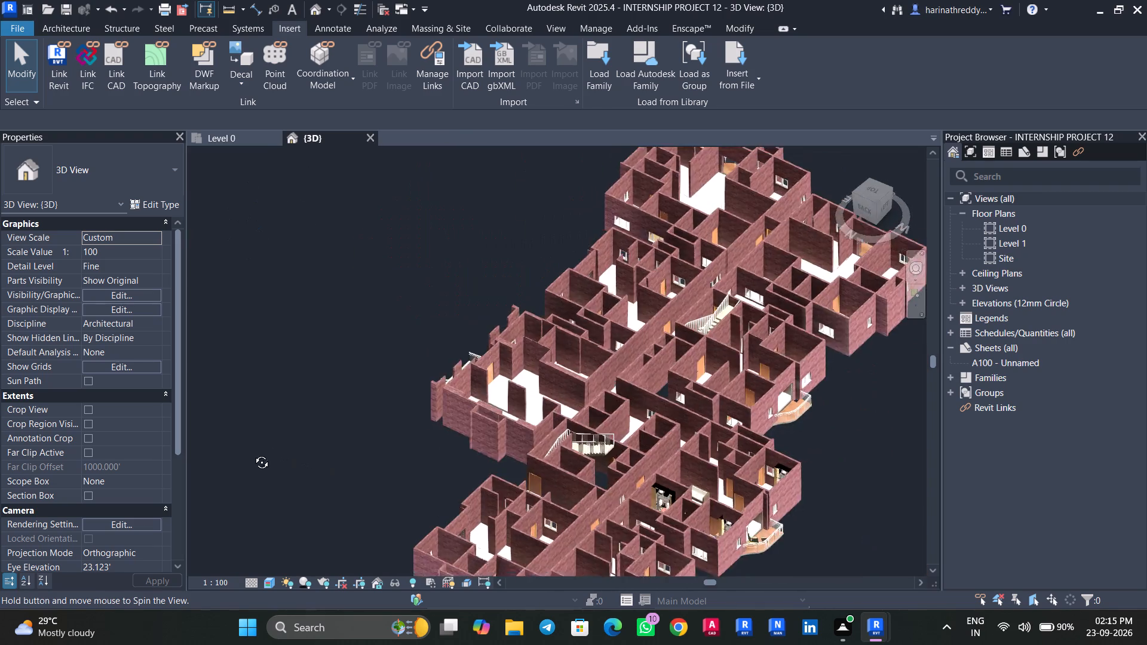
pyautogui.keyDown('shift'); pyautogui.moveTo(253, 453); pyautogui.dragTo(228, 484, button='middle'); pyautogui.keyUp('shift')
pyautogui.scroll(5, 784, 539)
pyautogui.keyDown('shift'); pyautogui.moveTo(774, 502); pyautogui.dragTo(743, 578, button='middle'); pyautogui.keyUp('shift')
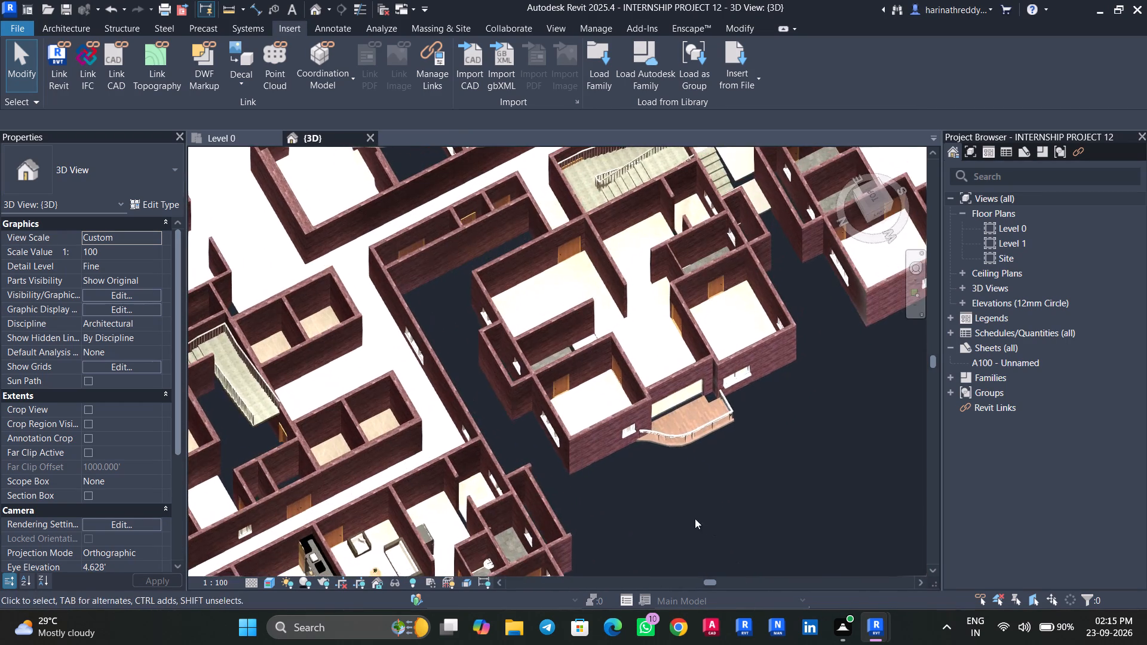
pyautogui.moveTo(660, 520); pyautogui.dragTo(796, 359, button='middle')
pyautogui.keyDown('shift'); pyautogui.moveTo(795, 365); pyautogui.dragTo(801, 420, button='middle'); pyautogui.keyUp('shift')
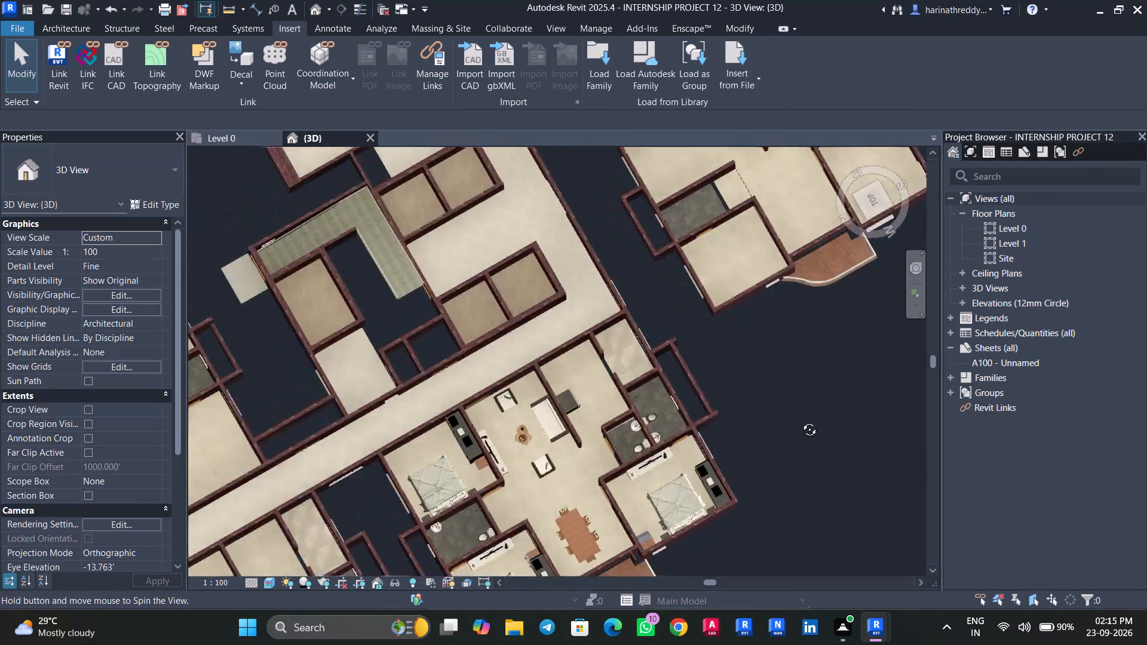
pyautogui.keyDown('shift'); pyautogui.moveTo(801, 420); pyautogui.dragTo(784, 380, button='middle'); pyautogui.keyUp('shift')
pyautogui.keyDown('shift'); pyautogui.scroll(1, 823, 303); pyautogui.keyUp('shift')
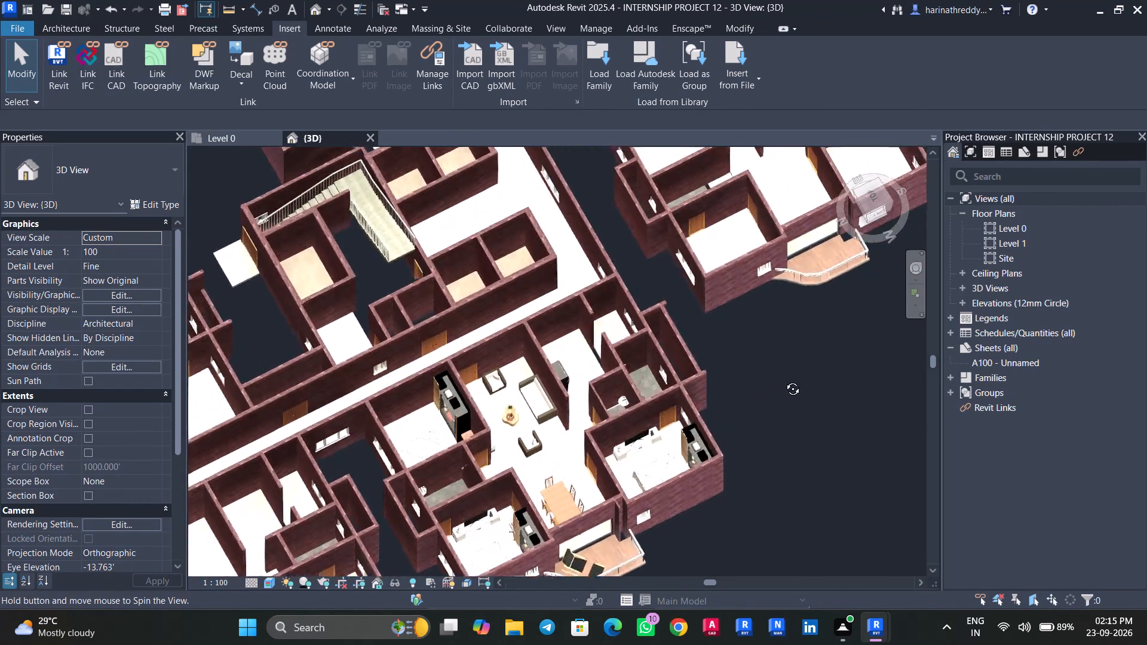
pyautogui.keyDown('shift'); pyautogui.moveTo(784, 380); pyautogui.dragTo(801, 341, button='middle'); pyautogui.keyUp('shift')
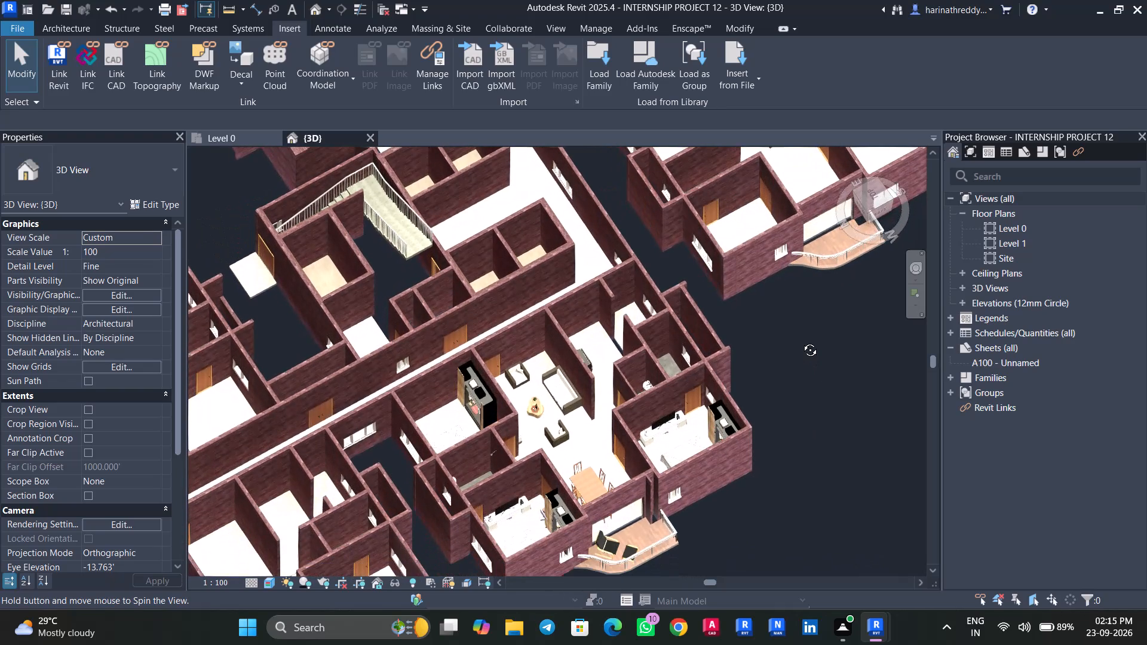
pyautogui.keyDown('shift'); pyautogui.moveTo(801, 341); pyautogui.dragTo(774, 443, button='middle'); pyautogui.keyUp('shift')
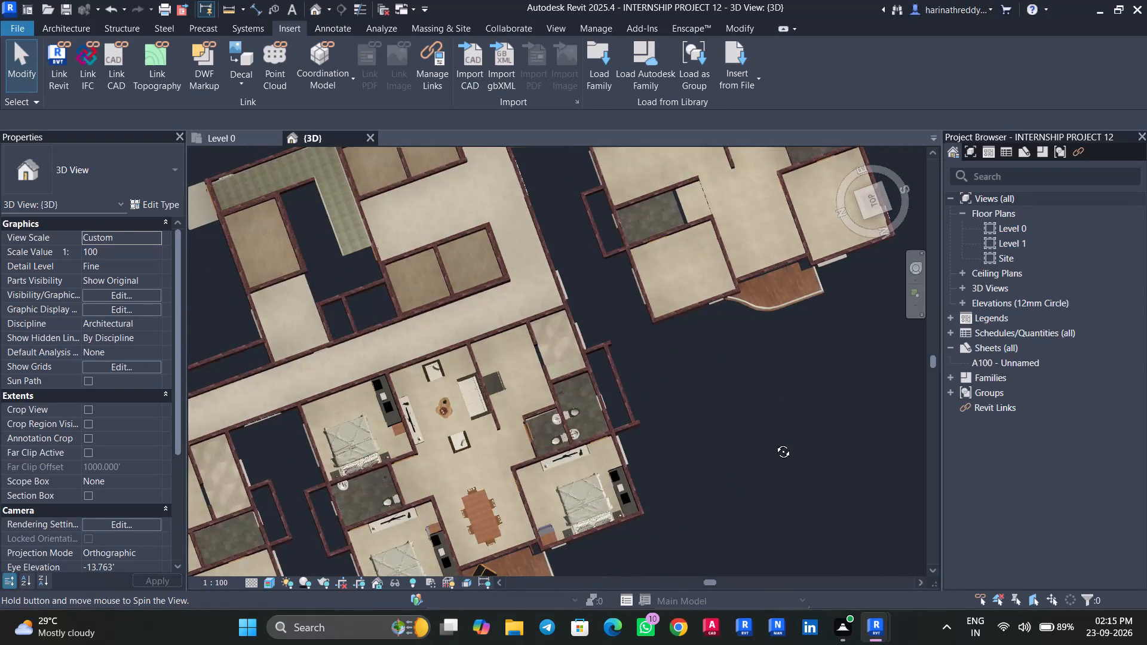
pyautogui.keyDown('shift'); pyautogui.moveTo(774, 443); pyautogui.dragTo(774, 452, button='middle'); pyautogui.keyUp('shift')
pyautogui.scroll(10, 434, 440)
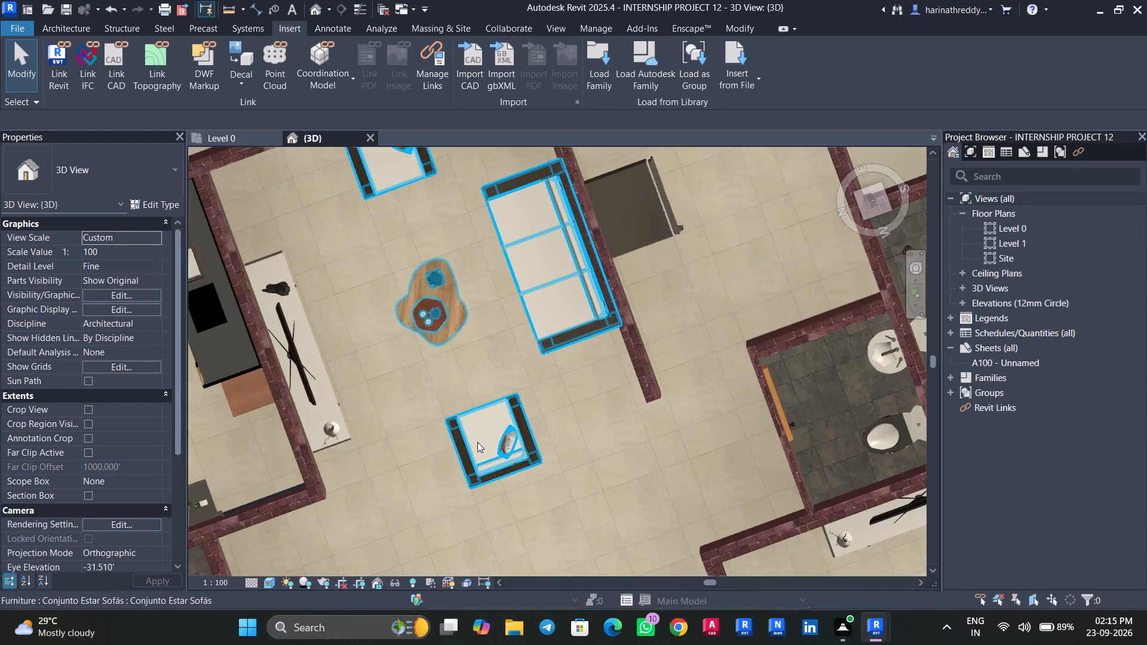
pyautogui.scroll(-7, 477, 442)
pyautogui.moveTo(466, 474); pyautogui.dragTo(548, 357, button='middle')
pyautogui.scroll(1, 414, 414)
pyautogui.scroll(-1, 415, 414)
pyautogui.scroll(4, 415, 413)
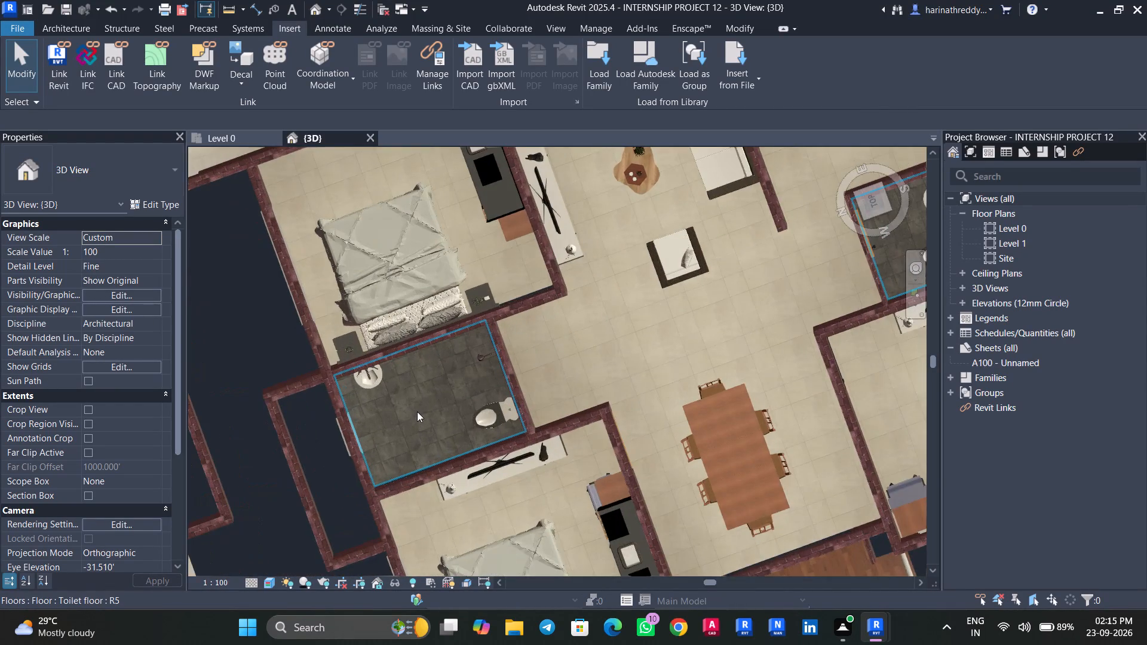
pyautogui.scroll(-5, 417, 411)
pyautogui.scroll(9, 719, 301)
pyautogui.keyDown('shift'); pyautogui.moveTo(718, 293); pyautogui.dragTo(721, 268, button='middle'); pyautogui.keyUp('shift')
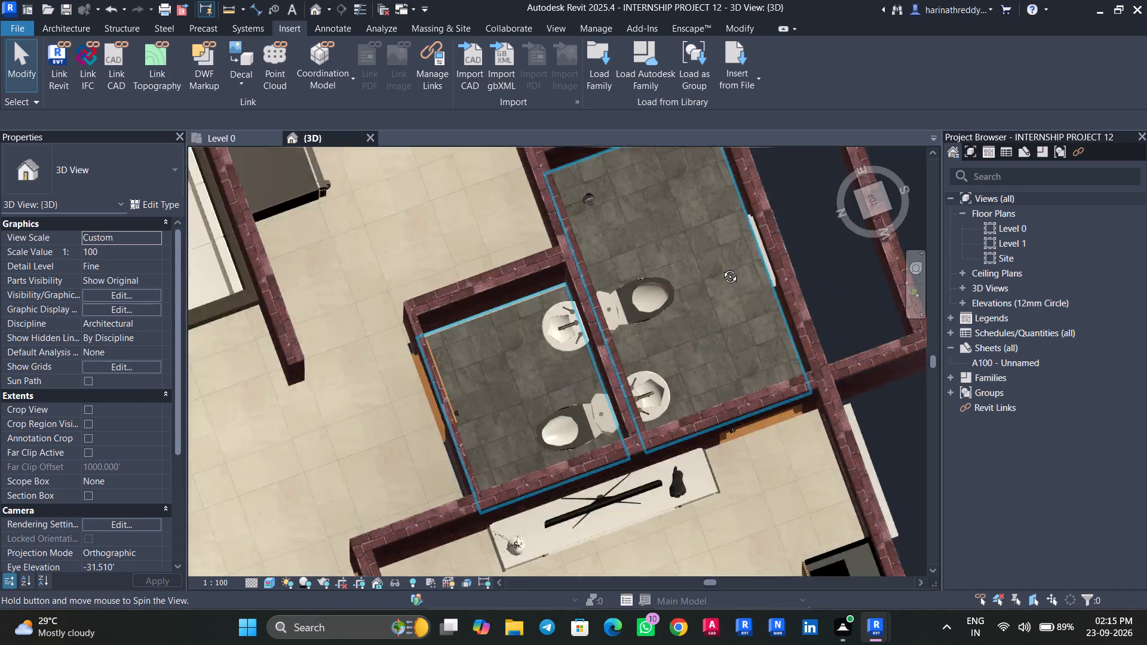
pyautogui.keyDown('shift'); pyautogui.moveTo(721, 268); pyautogui.dragTo(704, 244, button='middle'); pyautogui.keyUp('shift')
pyautogui.scroll(-4, 756, 281)
pyautogui.keyDown('shift'); pyautogui.moveTo(801, 385); pyautogui.dragTo(793, 380, button='middle'); pyautogui.keyUp('shift')
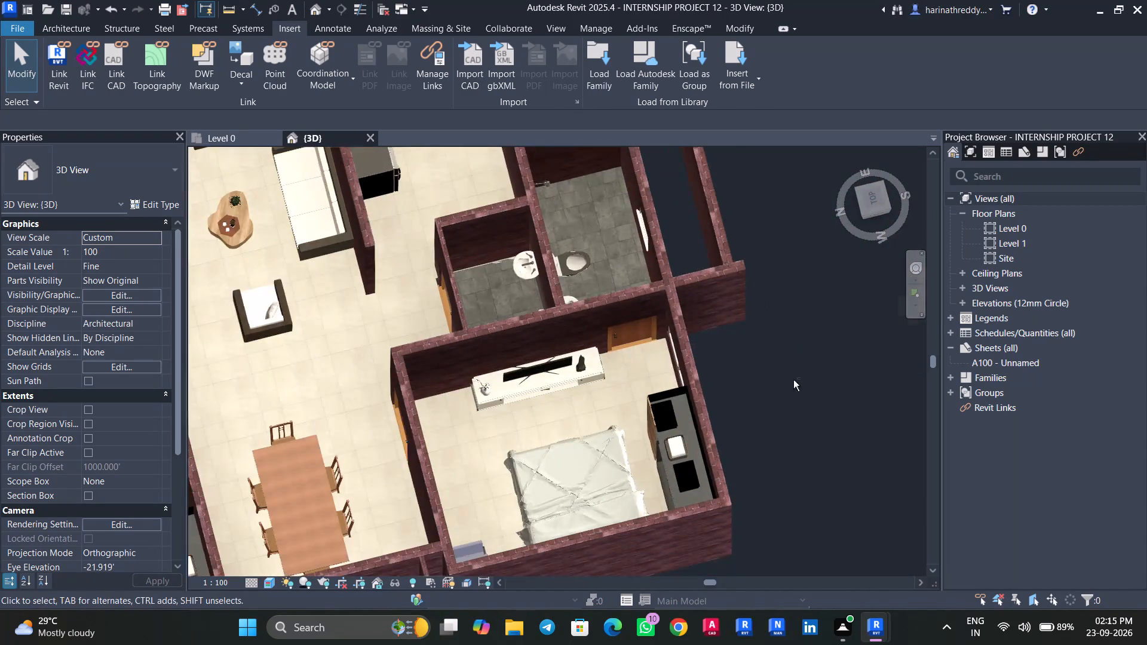
# Examine the furniture layout of the furnished apartment's bedrooms, living and dining area and balcony in 3D.
pyautogui.keyDown('shift'); pyautogui.moveTo(793, 380); pyautogui.dragTo(770, 323, button='middle'); pyautogui.keyUp('shift')
pyautogui.moveTo(765, 324); pyautogui.dragTo(716, 543, button='middle')
pyautogui.moveTo(713, 415); pyautogui.dragTo(737, 546, button='middle')
pyautogui.scroll(6, 409, 408)
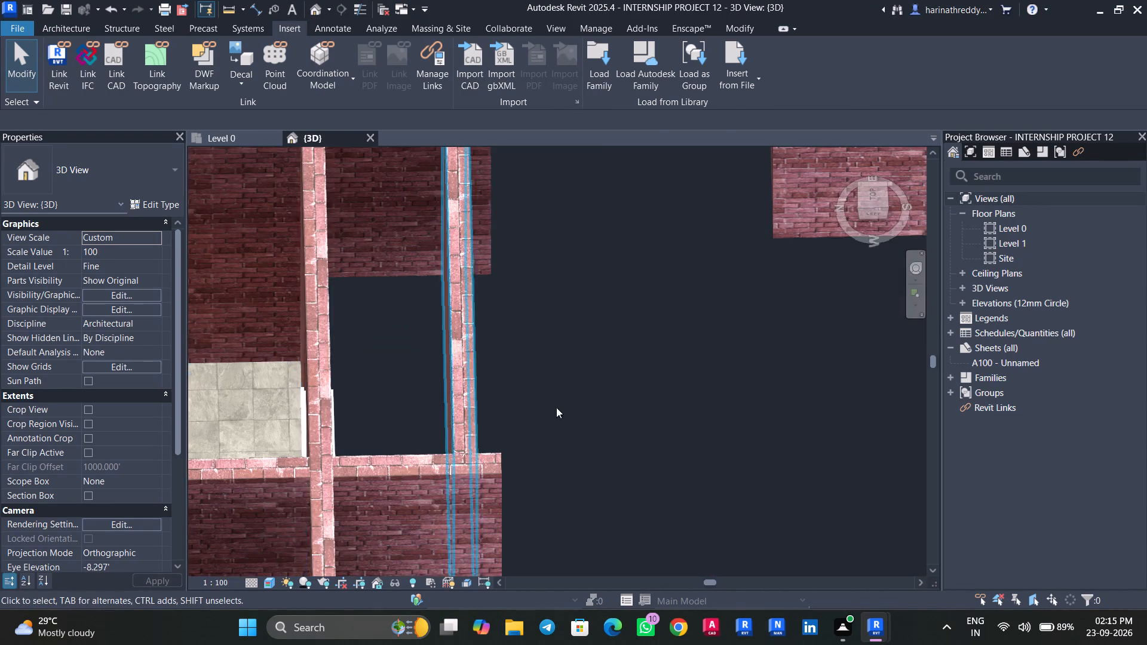
pyautogui.scroll(-5, 627, 429)
pyautogui.moveTo(636, 442); pyautogui.dragTo(824, 382, button='middle')
pyautogui.scroll(-5, 821, 385)
pyautogui.keyDown('shift'); pyautogui.moveTo(825, 412); pyautogui.dragTo(838, 509, button='middle'); pyautogui.keyUp('shift')
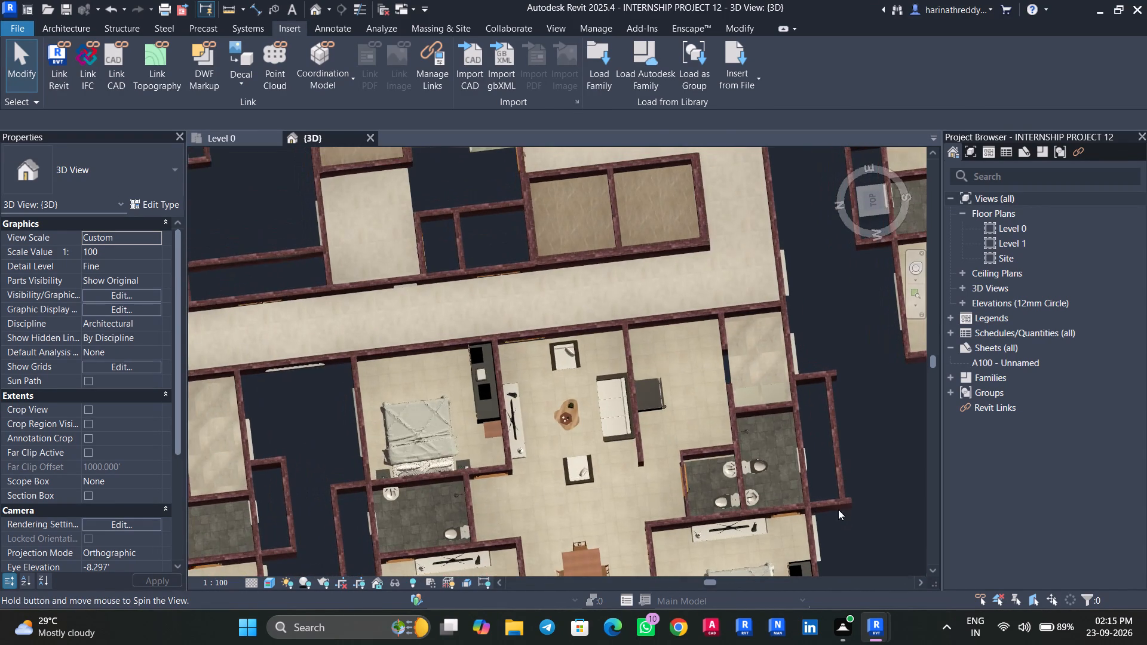
pyautogui.keyDown('shift'); pyautogui.moveTo(847, 555); pyautogui.dragTo(837, 460, button='middle'); pyautogui.keyUp('shift')
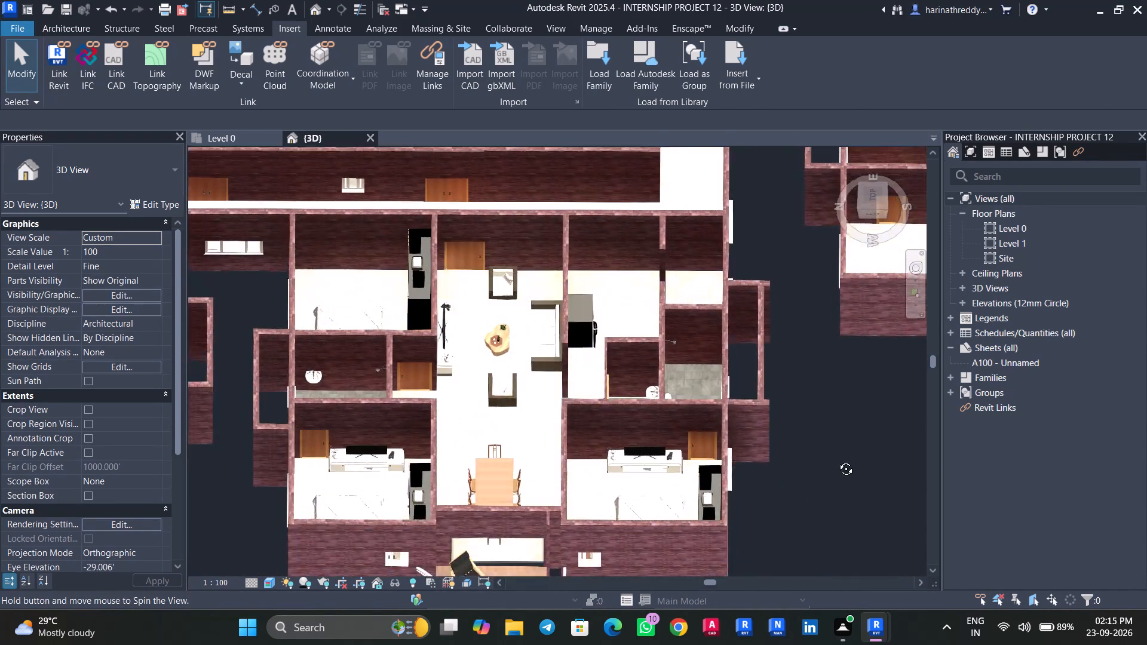
pyautogui.keyDown('shift'); pyautogui.moveTo(837, 460); pyautogui.dragTo(841, 453, button='middle'); pyautogui.keyUp('shift')
pyautogui.moveTo(839, 493); pyautogui.dragTo(876, 404, button='middle')
pyautogui.keyDown('shift'); pyautogui.moveTo(873, 418); pyautogui.dragTo(881, 524, button='middle'); pyautogui.keyUp('shift')
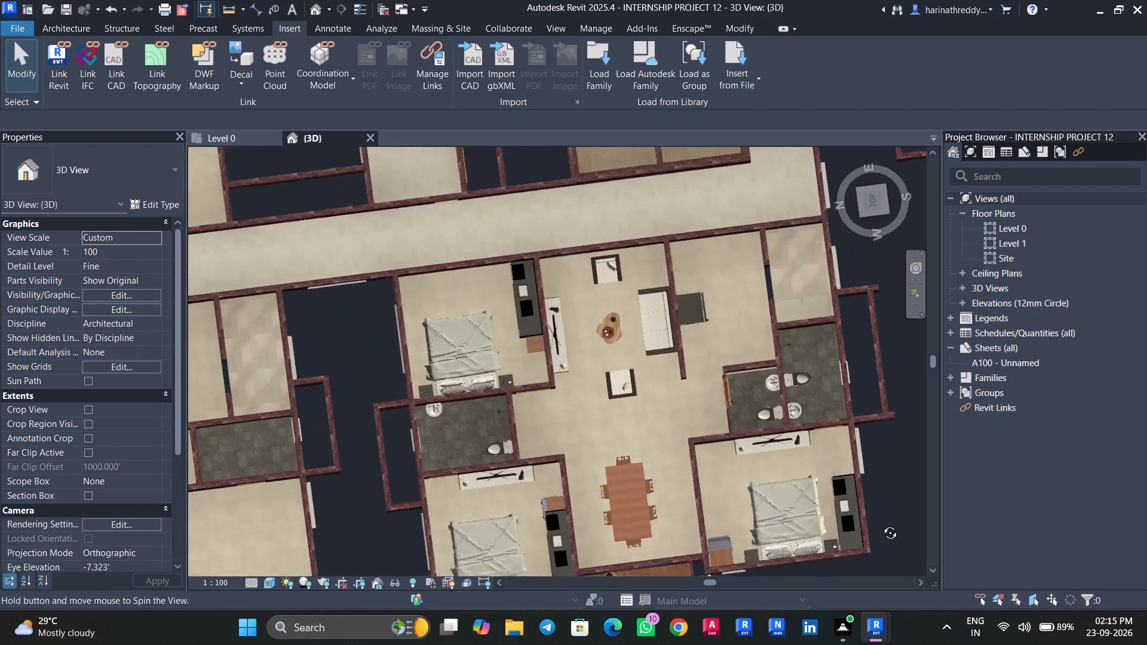
pyautogui.keyDown('shift'); pyautogui.moveTo(881, 524); pyautogui.dragTo(907, 524, button='middle'); pyautogui.keyUp('shift')
pyautogui.moveTo(744, 490); pyautogui.dragTo(584, 250, button='middle')
pyautogui.scroll(1, 584, 250)
pyautogui.scroll(2, 494, 390)
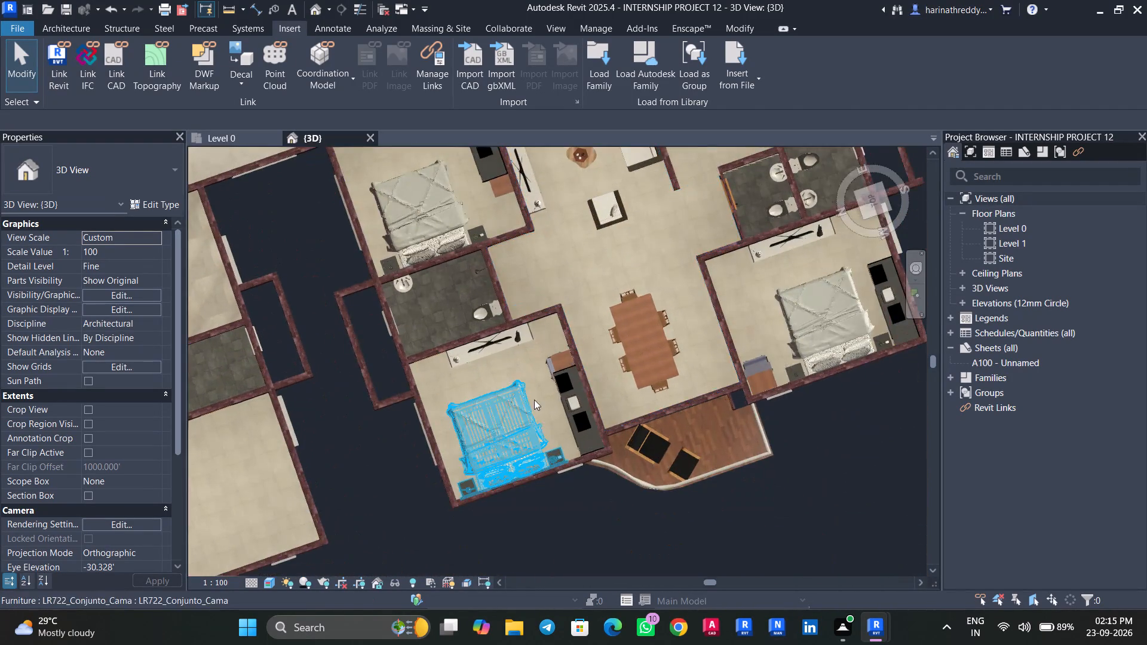
pyautogui.scroll(6, 534, 400)
pyautogui.keyDown('shift'); pyautogui.moveTo(570, 397); pyautogui.dragTo(591, 413, button='middle'); pyautogui.keyUp('shift')
pyautogui.scroll(-17, 594, 407)
pyautogui.keyDown('shift'); pyautogui.moveTo(675, 478); pyautogui.dragTo(772, 428, button='middle'); pyautogui.keyUp('shift')
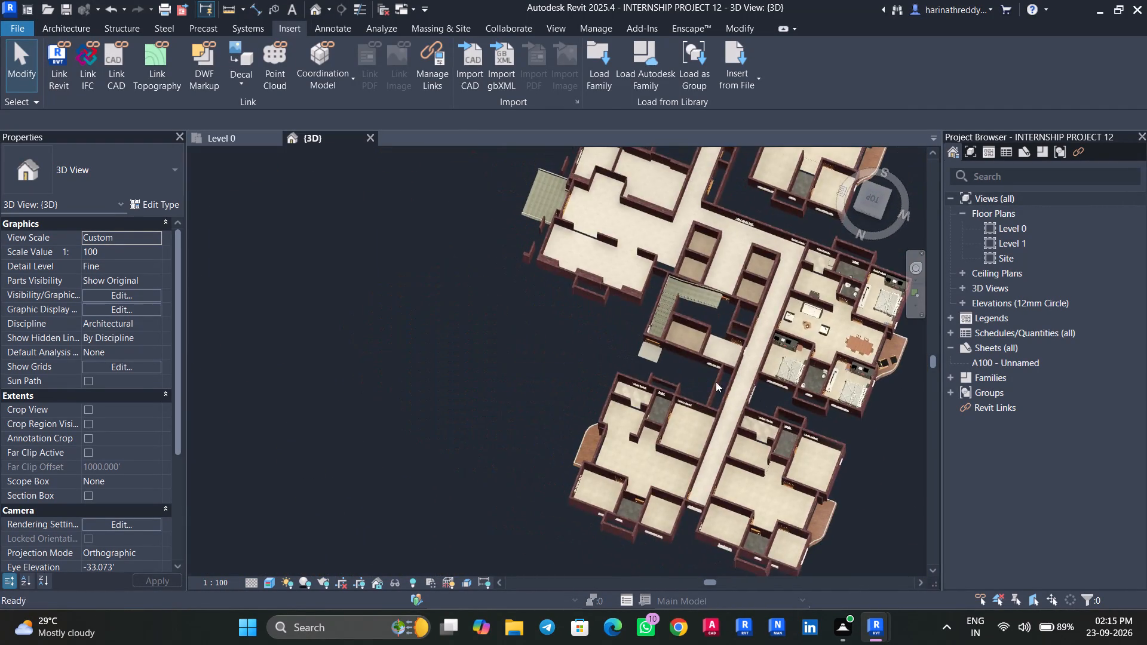
pyautogui.moveTo(532, 383); pyautogui.dragTo(318, 472, button='middle')
pyautogui.keyDown('shift'); pyautogui.moveTo(751, 477); pyautogui.dragTo(775, 428, button='middle'); pyautogui.keyUp('shift')
pyautogui.moveTo(772, 423); pyautogui.dragTo(784, 475, button='middle')
# Nudge the suite elevator closet three increments away from the desk towards the balcony-side wall in the bedroom beside the dining area.
pyautogui.scroll(3, 683, 465)
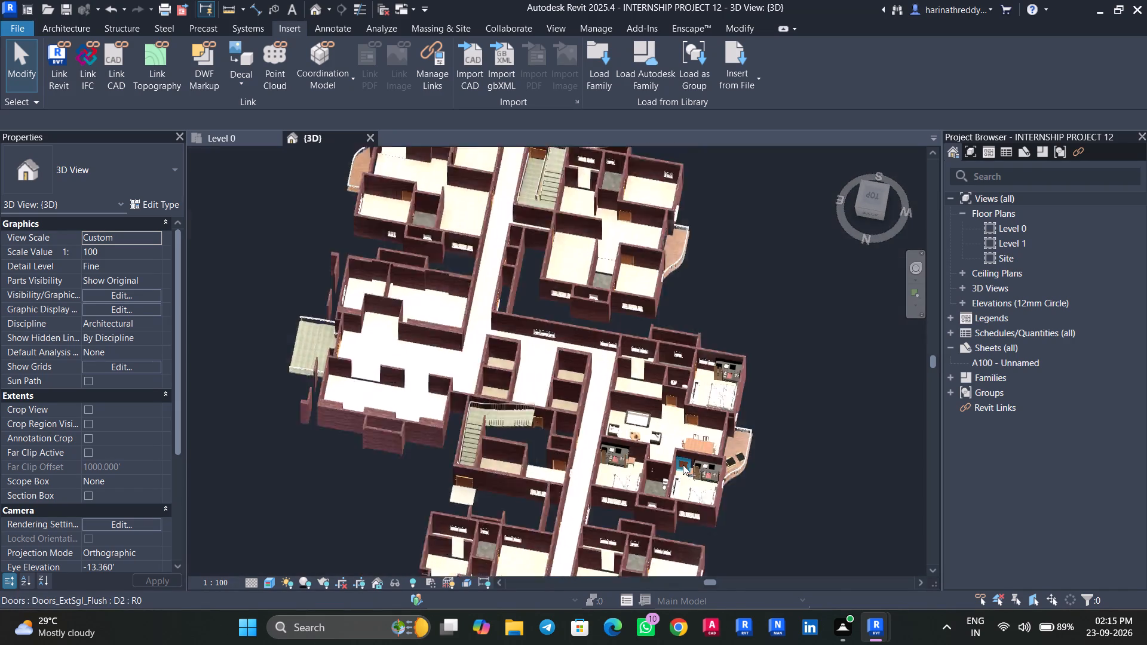
pyautogui.scroll(14, 683, 465)
pyautogui.click(715, 495)
pyautogui.keyDown('shift'); pyautogui.moveTo(716, 504); pyautogui.dragTo(732, 553, button='middle'); pyautogui.keyUp('shift')
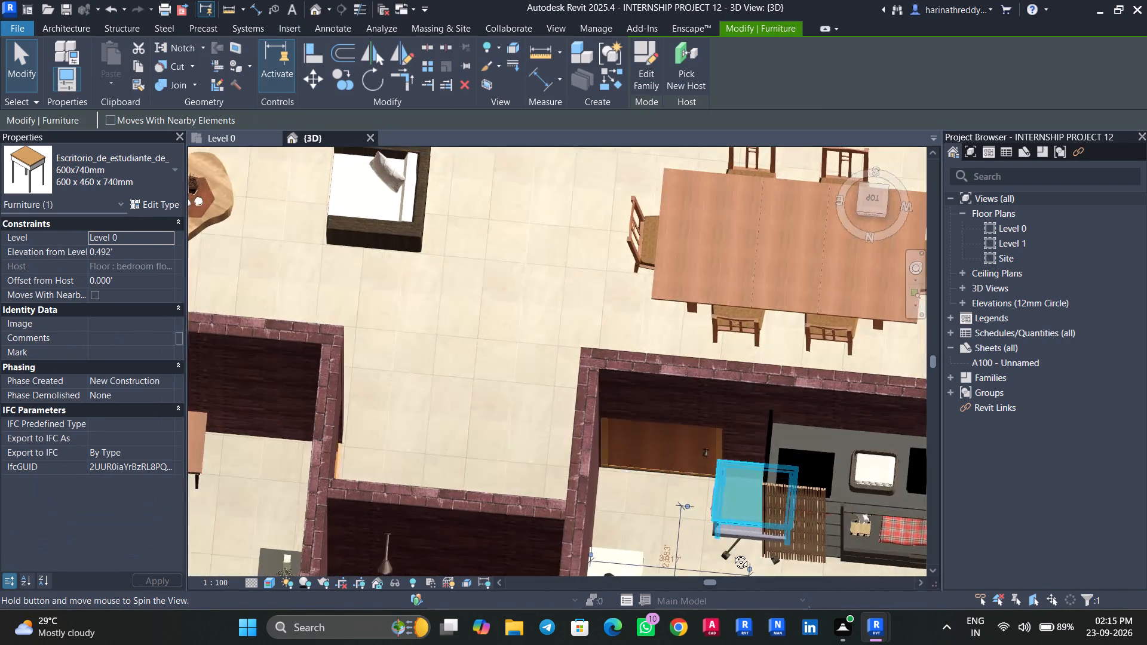
pyautogui.keyDown('shift'); pyautogui.moveTo(732, 553); pyautogui.dragTo(743, 536, button='middle'); pyautogui.keyUp('shift')
pyautogui.scroll(3, 743, 536)
pyautogui.moveTo(743, 535); pyautogui.dragTo(710, 518, button='middle')
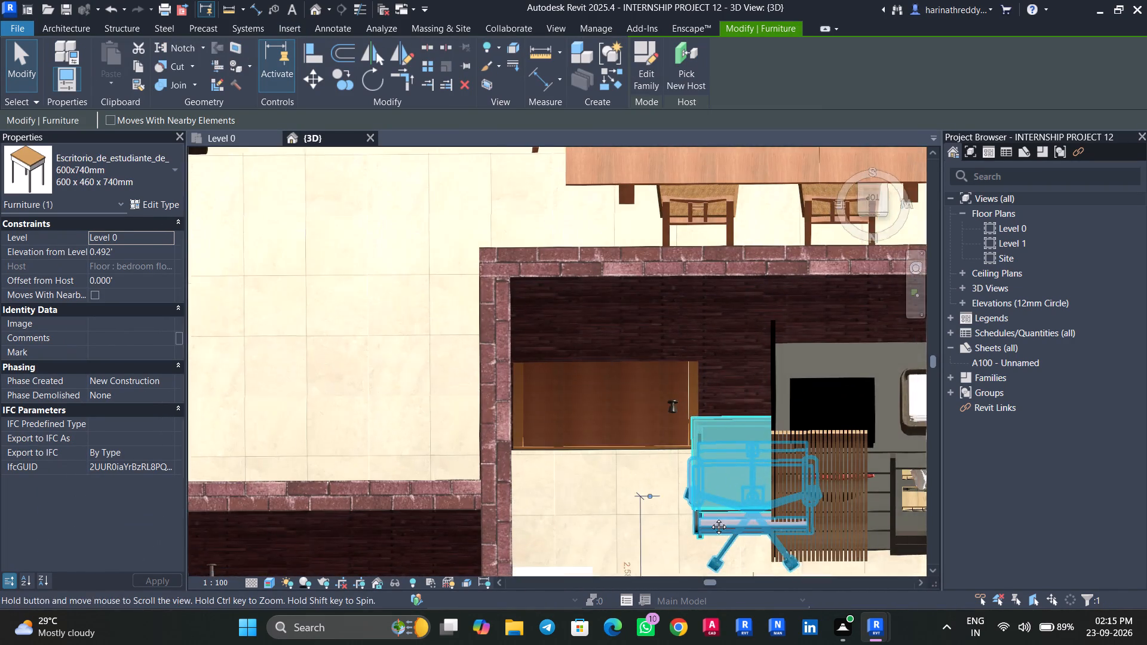
pyautogui.moveTo(710, 518); pyautogui.dragTo(694, 510, button='middle')
pyautogui.scroll(-7, 687, 508)
pyautogui.click(791, 480)
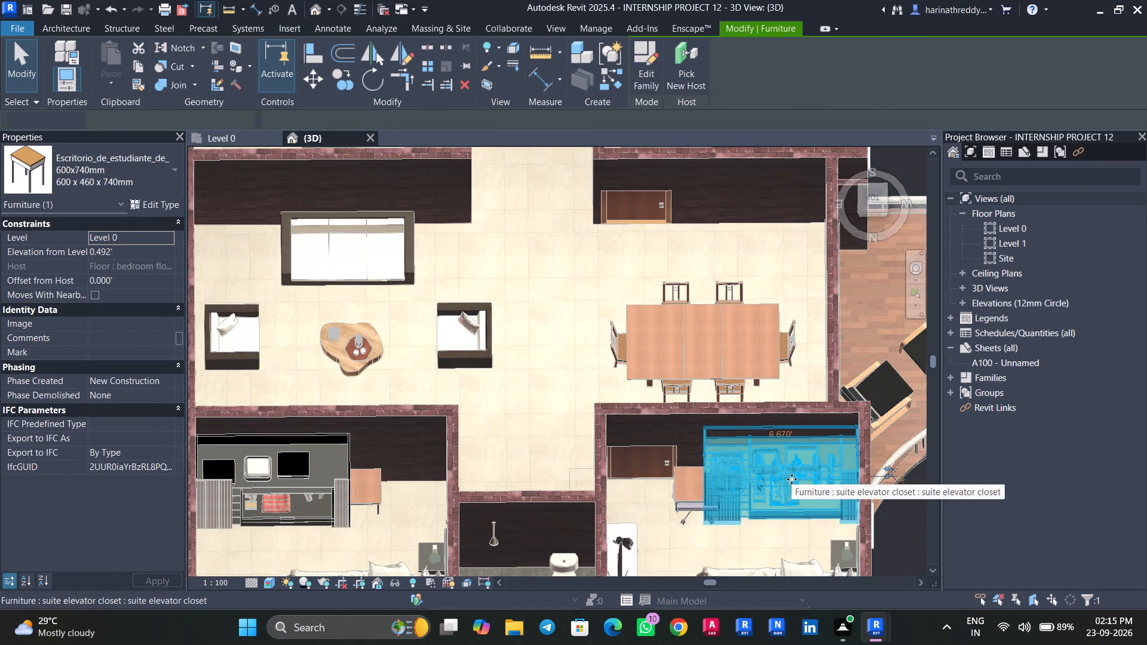
pyautogui.press('Right')
pyautogui.press('Right')
pyautogui.press('Right')
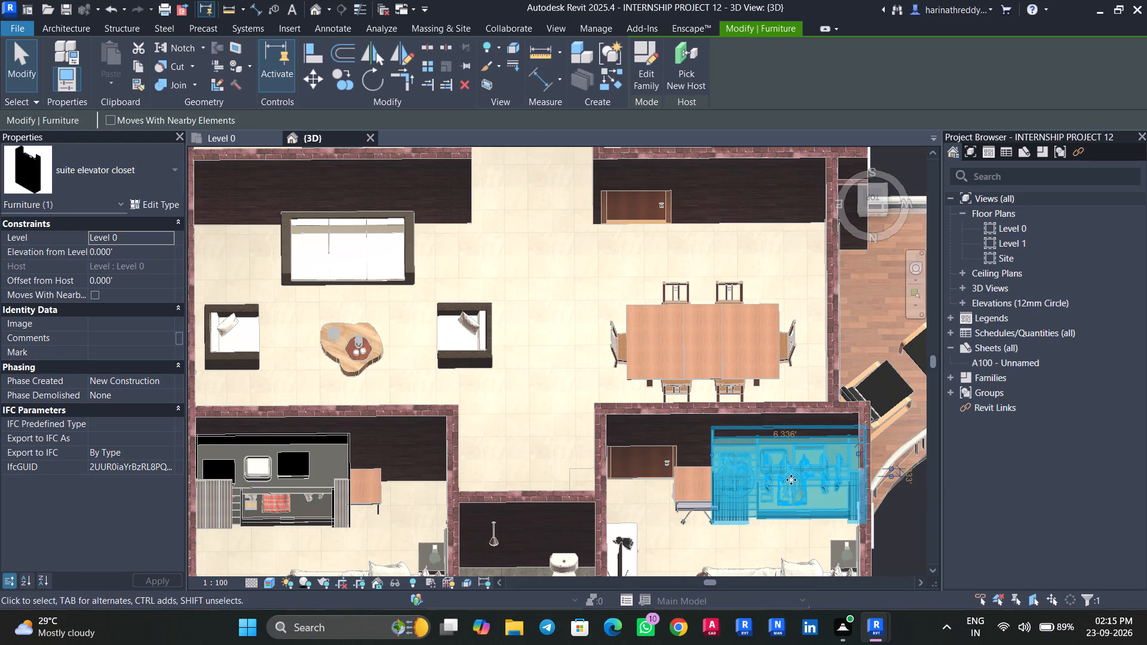
pyautogui.press('Escape')
# Examine the furnished apartment's bedrooms, toilets, living and dining area and balcony in 3D from several angles.
pyautogui.scroll(-6, 867, 398)
pyautogui.moveTo(885, 318); pyautogui.dragTo(895, 542, button='middle')
pyautogui.scroll(1, 895, 545)
pyautogui.keyDown('shift'); pyautogui.moveTo(744, 520); pyautogui.dragTo(749, 618, button='middle'); pyautogui.keyUp('shift')
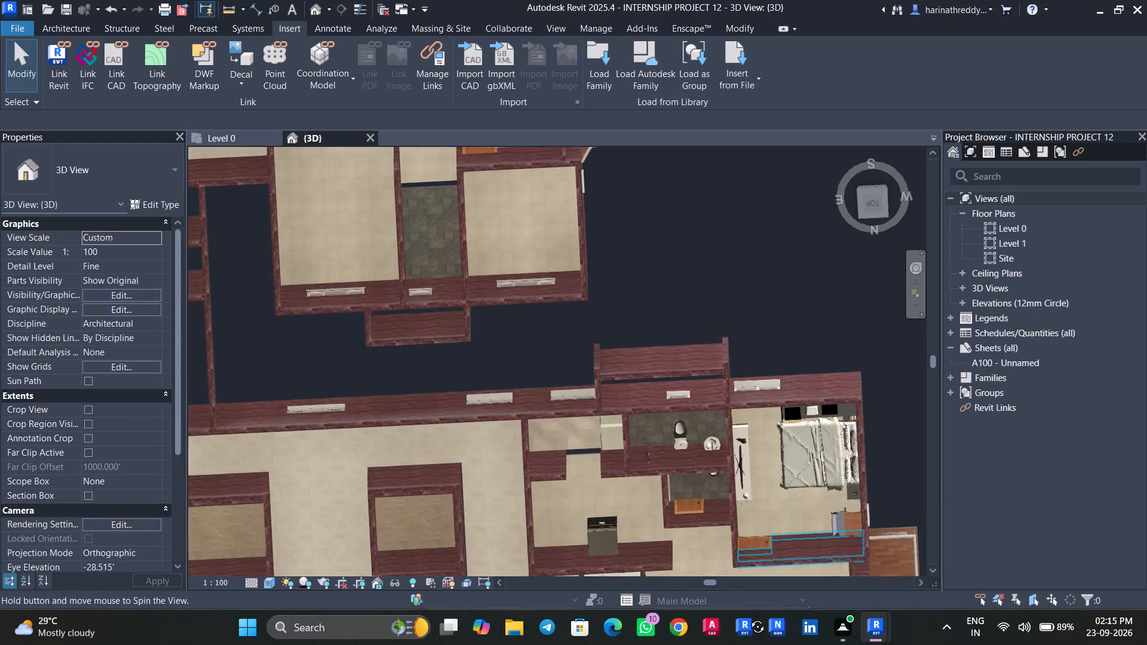
pyautogui.keyDown('shift'); pyautogui.moveTo(749, 618); pyautogui.dragTo(712, 554, button='middle'); pyautogui.keyUp('shift')
pyautogui.scroll(-7, 712, 546)
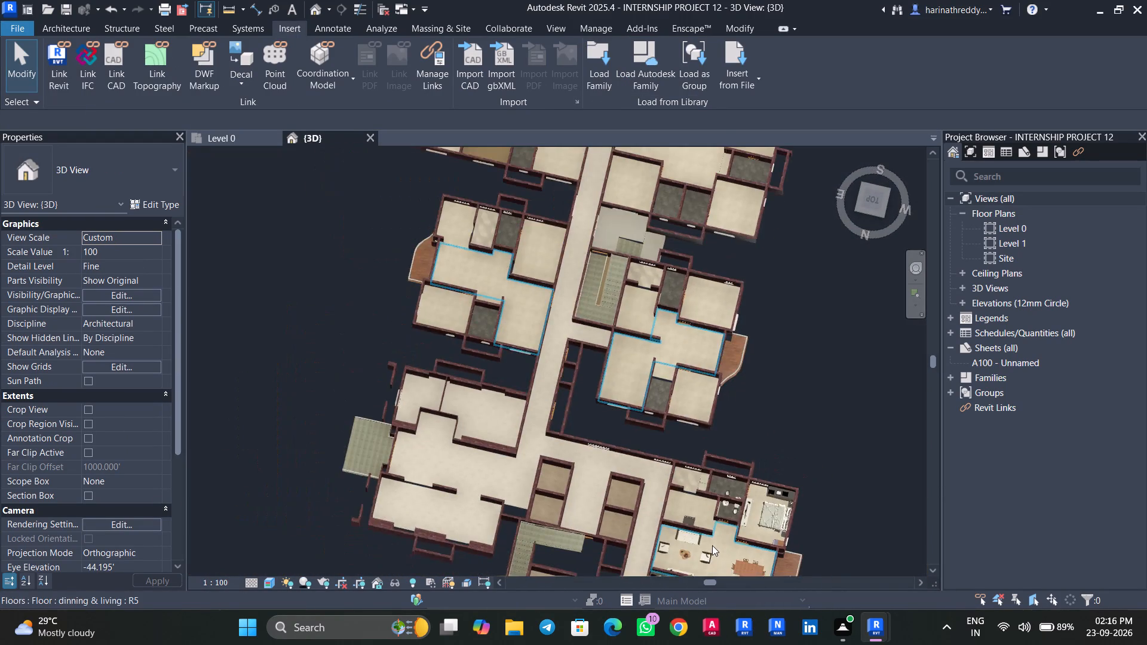
pyautogui.scroll(-1, 712, 545)
pyautogui.moveTo(824, 516); pyautogui.dragTo(830, 406, button='middle')
pyautogui.scroll(1, 830, 455)
pyautogui.scroll(5, 786, 487)
pyautogui.scroll(4, 769, 552)
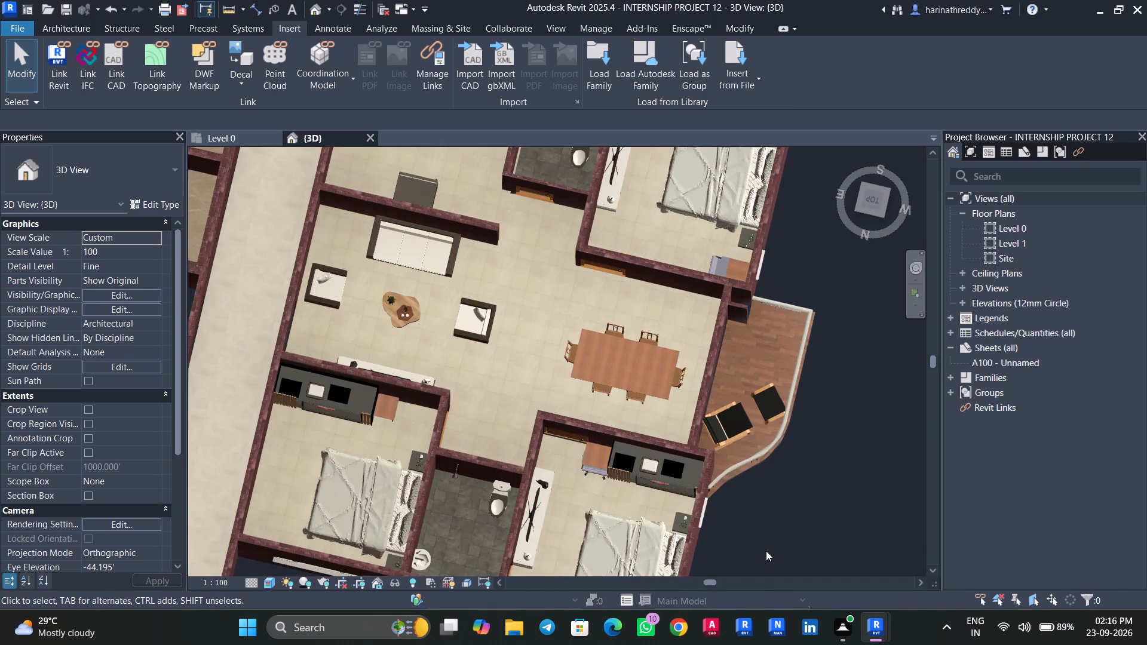
pyautogui.keyDown('shift'); pyautogui.moveTo(748, 543); pyautogui.dragTo(818, 404, button='middle'); pyautogui.keyUp('shift')
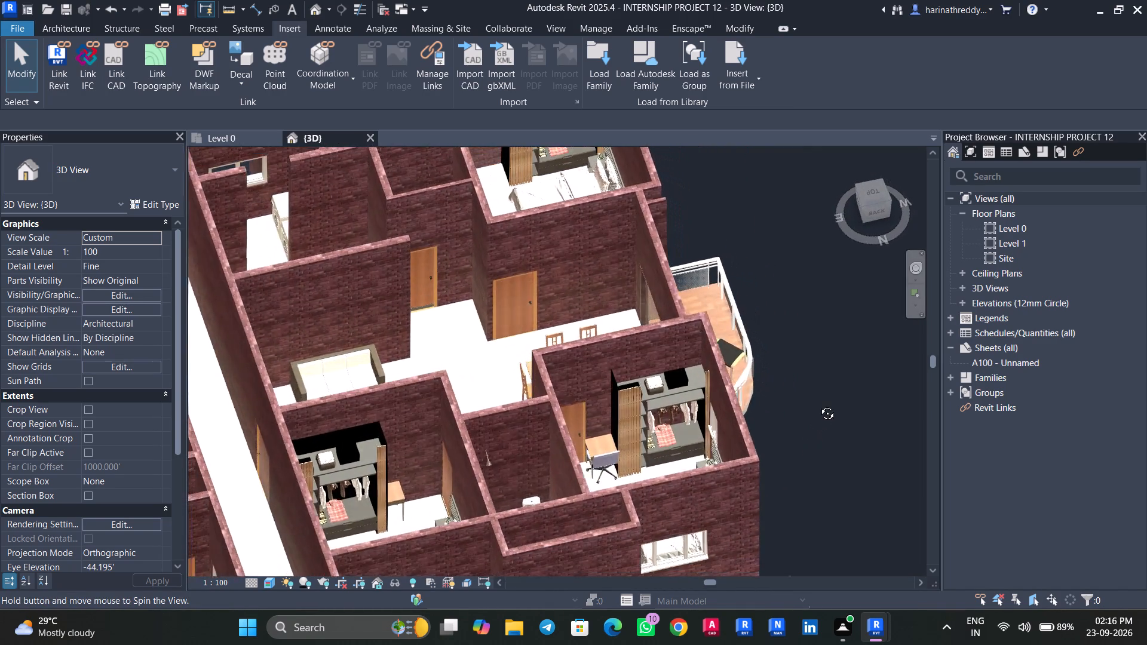
pyautogui.keyDown('shift'); pyautogui.moveTo(818, 404); pyautogui.dragTo(732, 446, button='middle'); pyautogui.keyUp('shift')
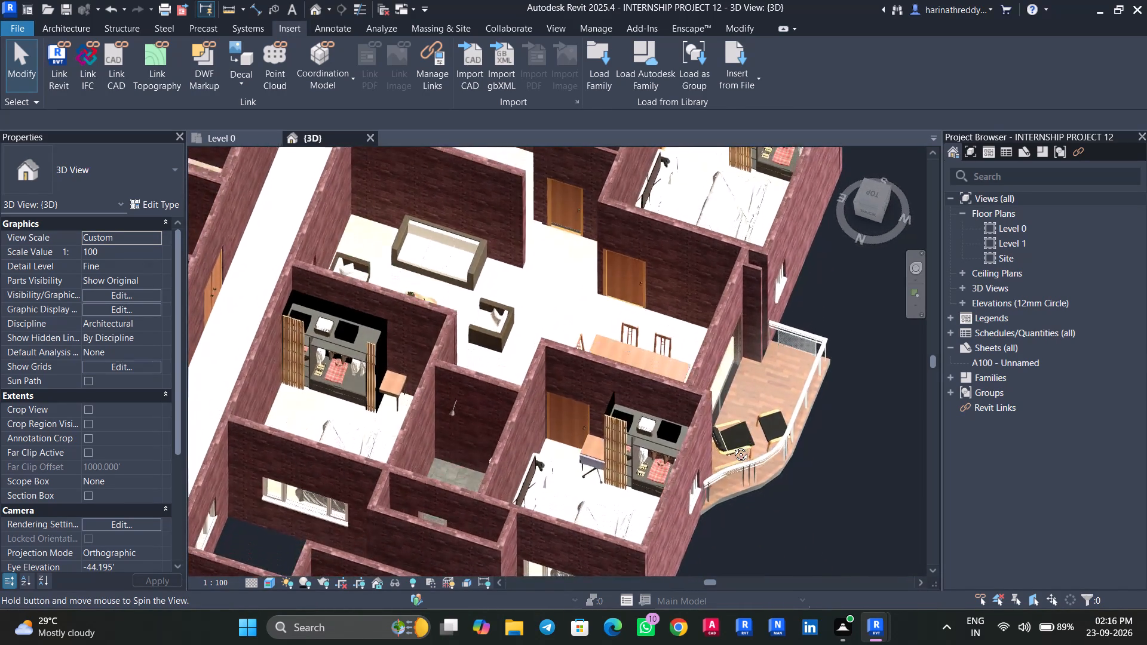
pyautogui.keyDown('shift'); pyautogui.moveTo(732, 446); pyautogui.dragTo(845, 347, button='middle'); pyautogui.keyUp('shift')
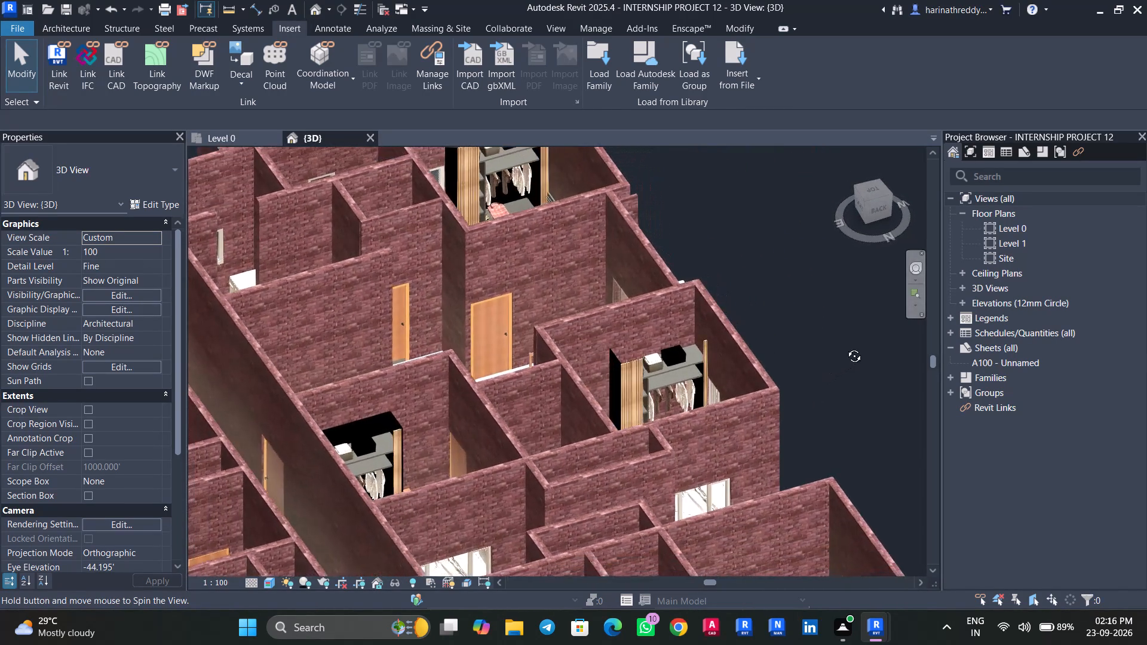
pyautogui.keyDown('shift'); pyautogui.moveTo(845, 347); pyautogui.dragTo(944, 457, button='middle'); pyautogui.keyUp('shift')
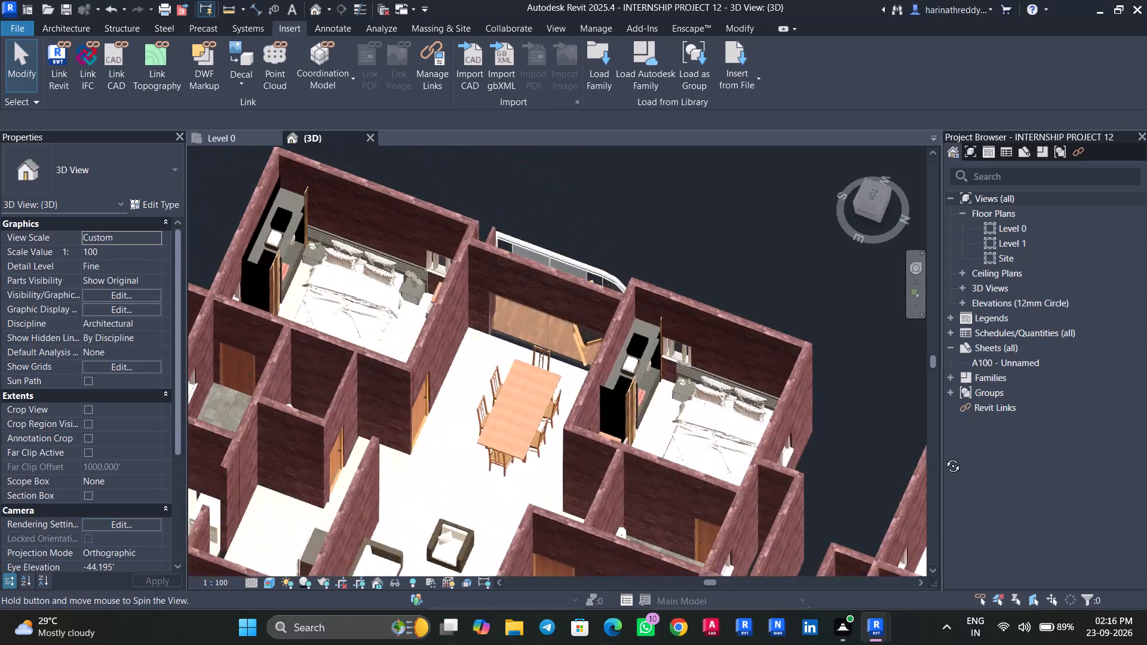
pyautogui.keyDown('shift'); pyautogui.moveTo(944, 457); pyautogui.dragTo(557, 513, button='middle'); pyautogui.keyUp('shift')
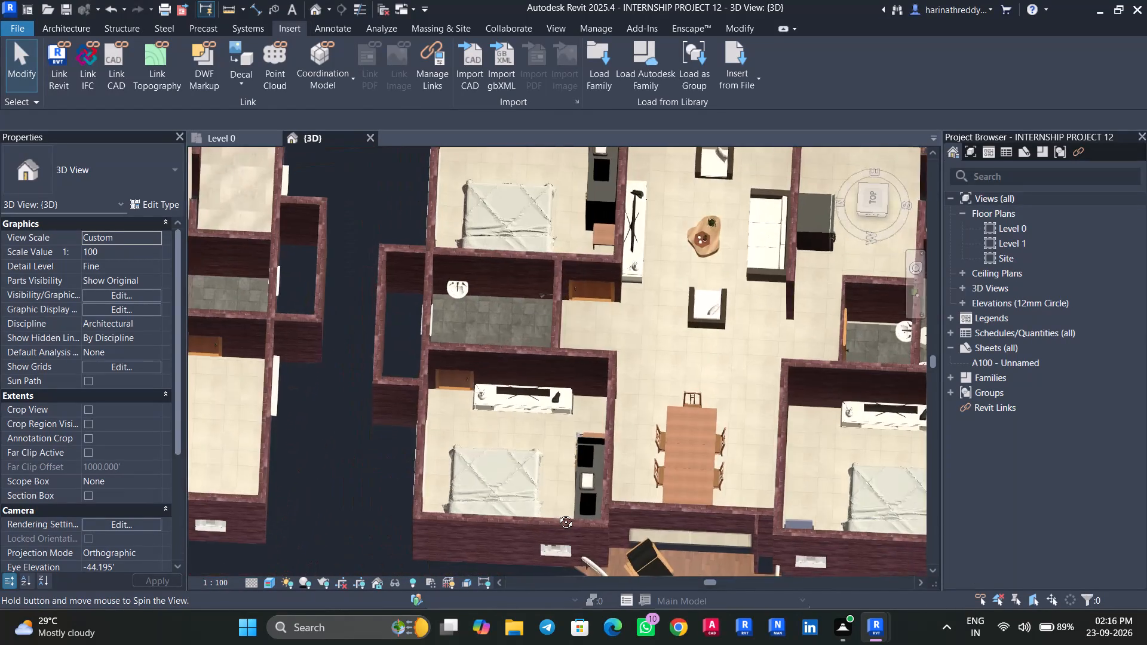
pyautogui.keyDown('shift'); pyautogui.moveTo(557, 513); pyautogui.dragTo(657, 464, button='middle'); pyautogui.keyUp('shift')
# Save the project.
pyautogui.hotkey('ctrl', 's')
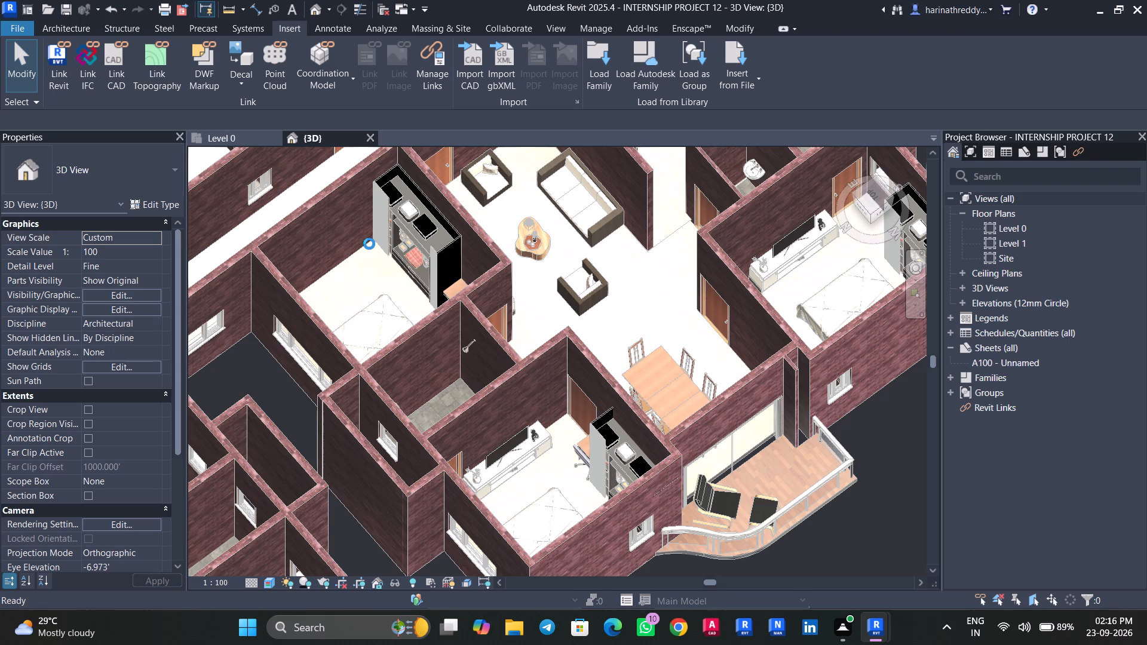
pyautogui.moveTo(370, 244); pyautogui.dragTo(365, 240, button='right')
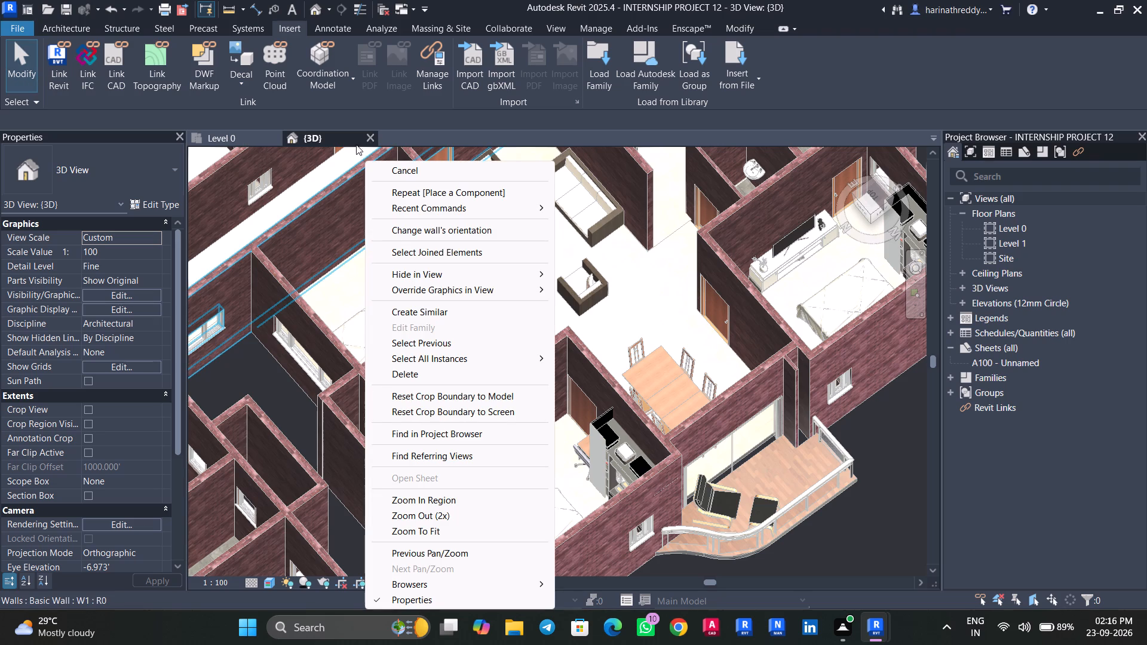
# On the Level 0 plan, draw Curtain_Wall-Empty walls up to Level 1 along the two open sides of the drawn shower area in TOILET 01.
pyautogui.click(231, 133)
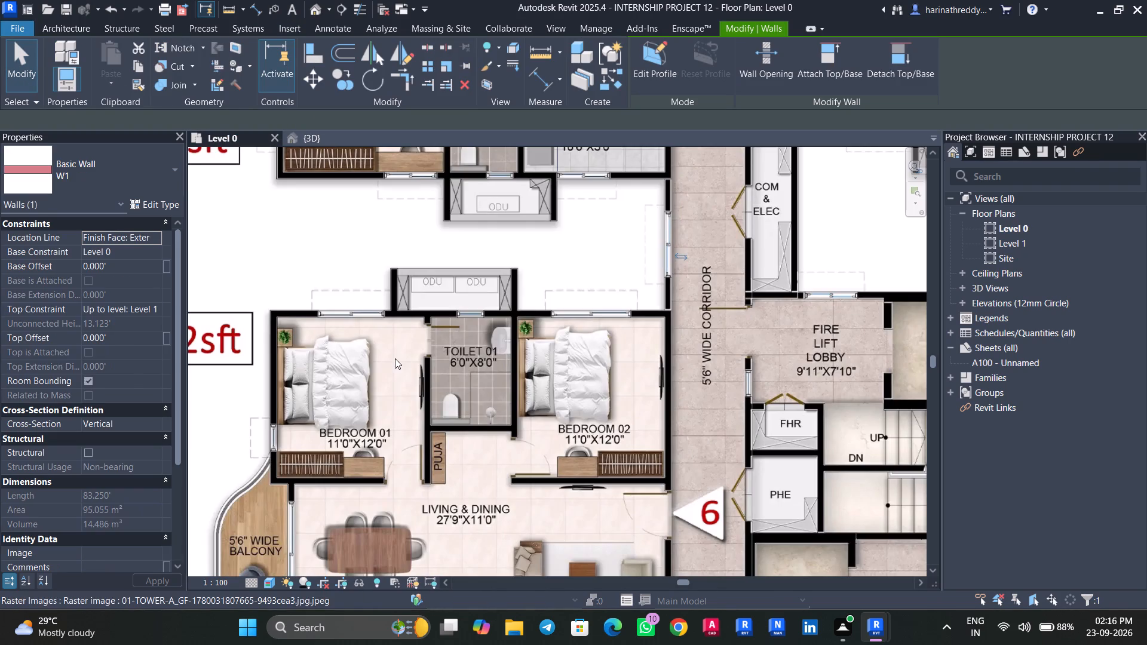
pyautogui.press('Escape')
pyautogui.press('Escape')
pyautogui.scroll(-8, 361, 379)
pyautogui.scroll(3, 405, 460)
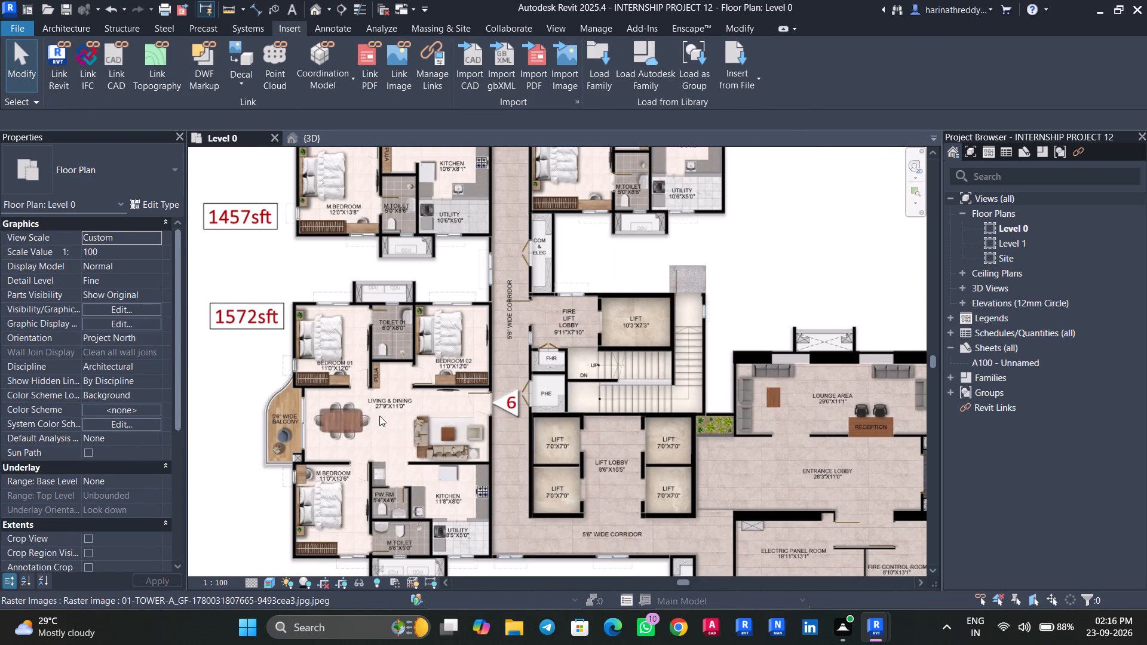
pyautogui.press('Tab')
pyautogui.scroll(5, 284, 436)
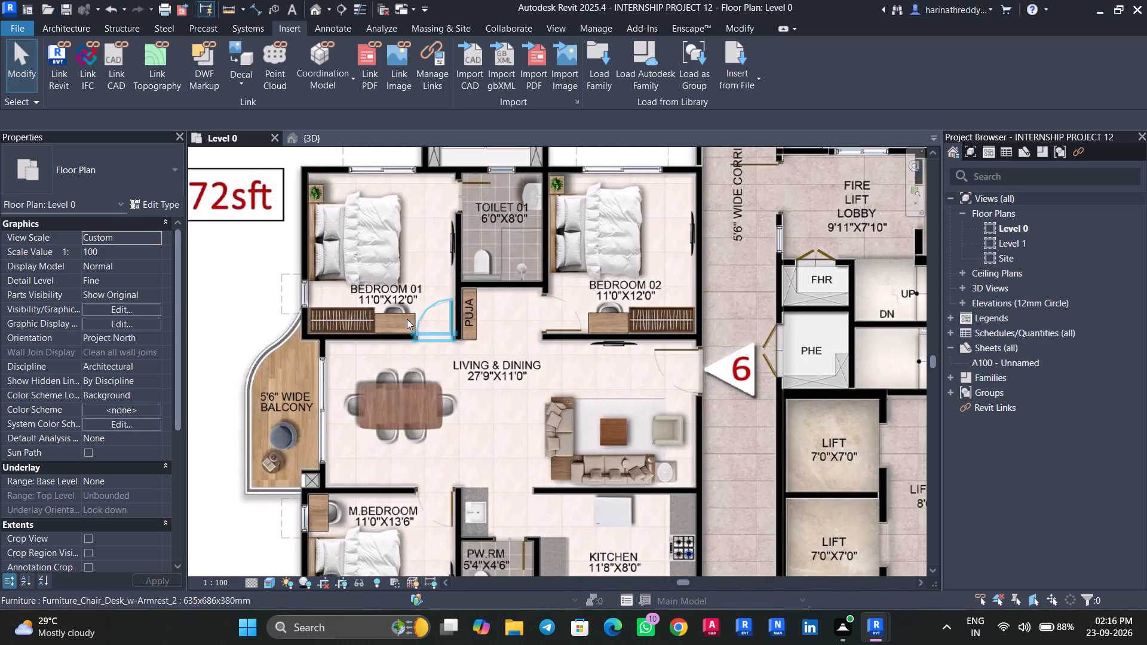
pyautogui.scroll(-2, 434, 385)
pyautogui.scroll(1, 434, 385)
pyautogui.scroll(-1, 434, 385)
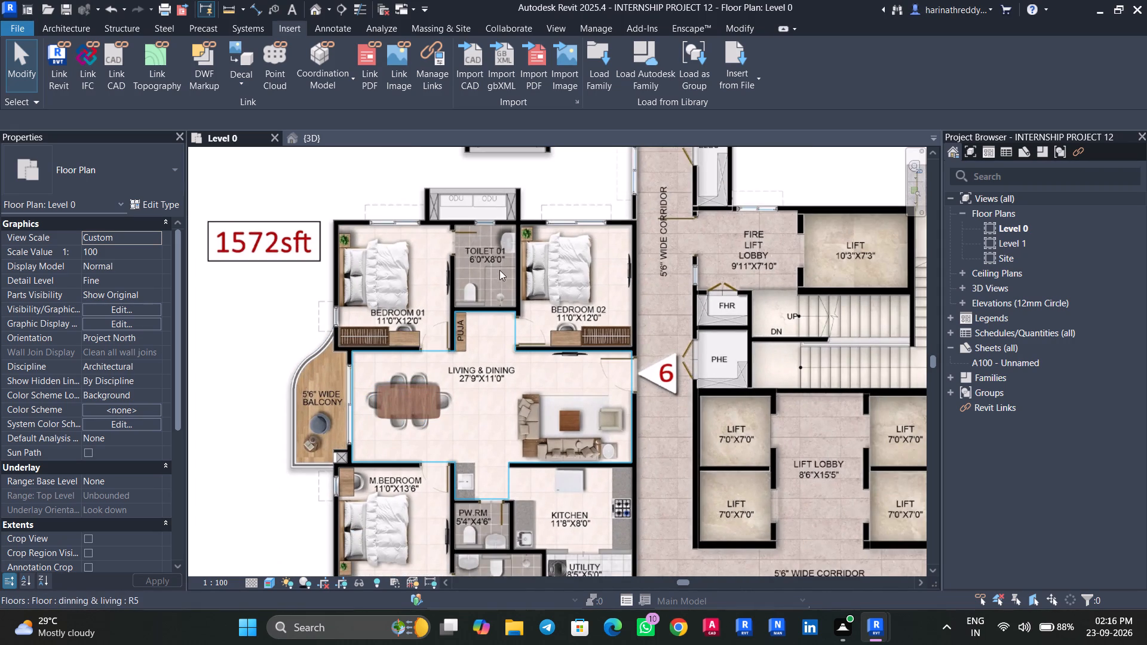
pyautogui.scroll(8, 491, 253)
pyautogui.moveTo(484, 318); pyautogui.dragTo(458, 366, button='middle')
pyautogui.press('w')
pyautogui.press('a')
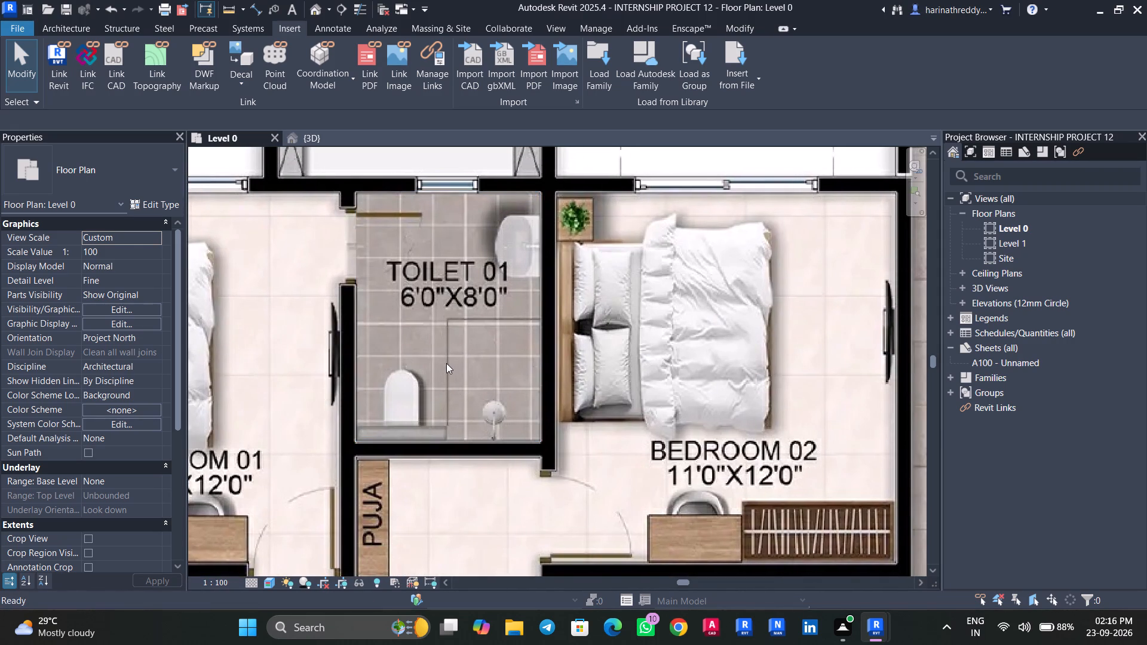
pyautogui.click(96, 171)
pyautogui.scroll(4, 65, 309)
pyautogui.scroll(-9, 66, 309)
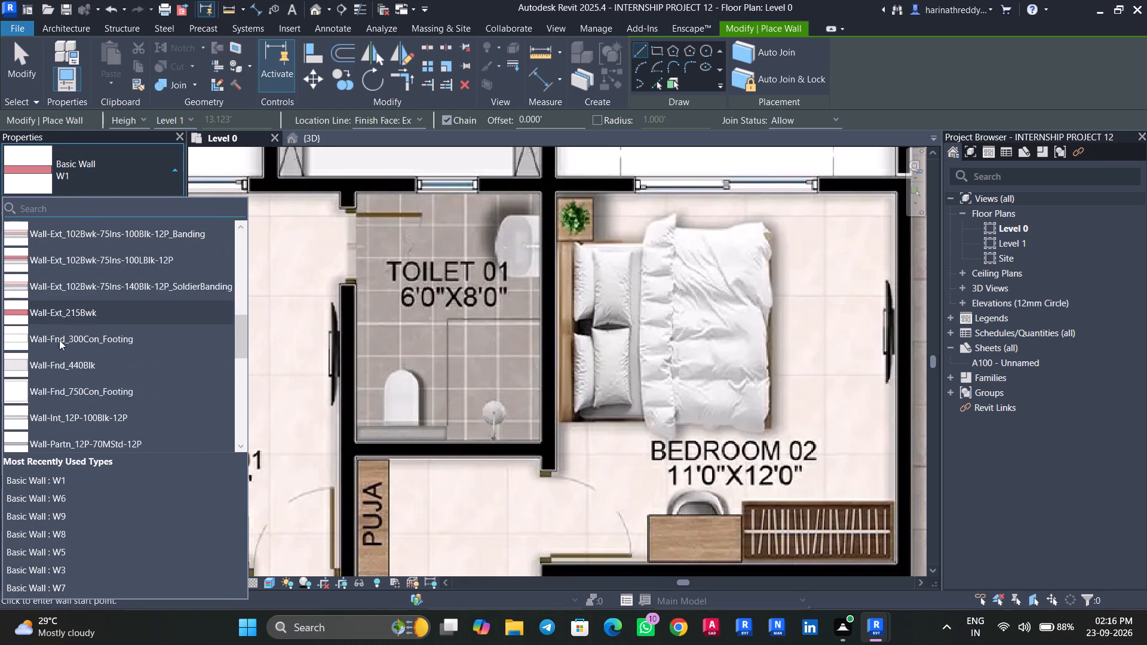
pyautogui.scroll(-4, 52, 368)
pyautogui.click(51, 338)
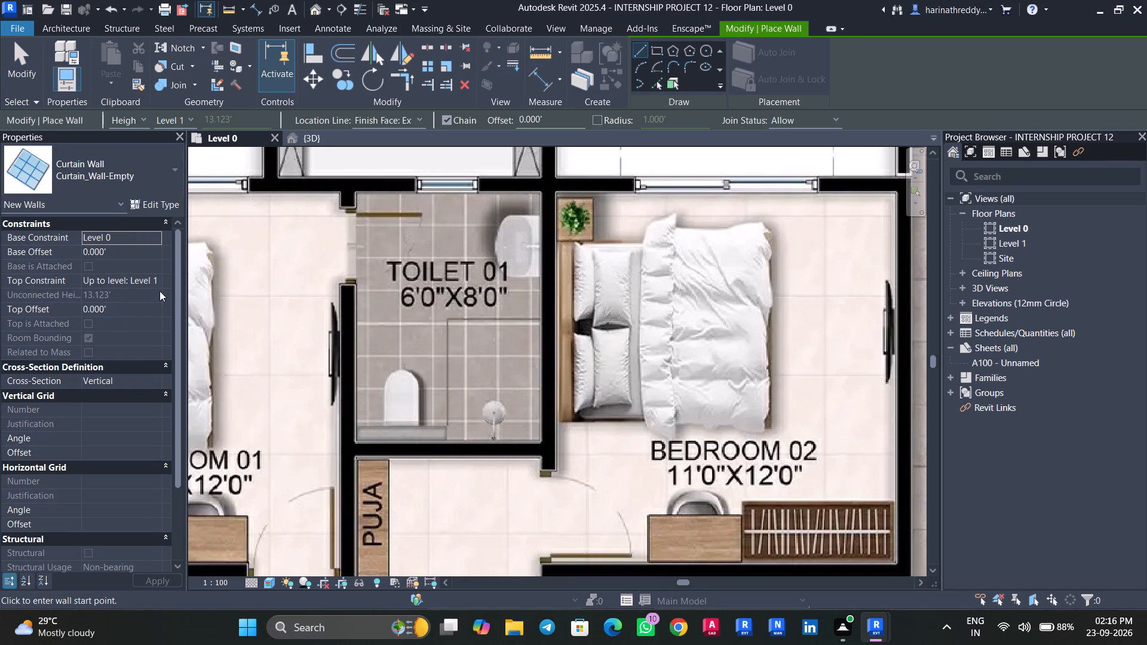
pyautogui.scroll(5, 449, 443)
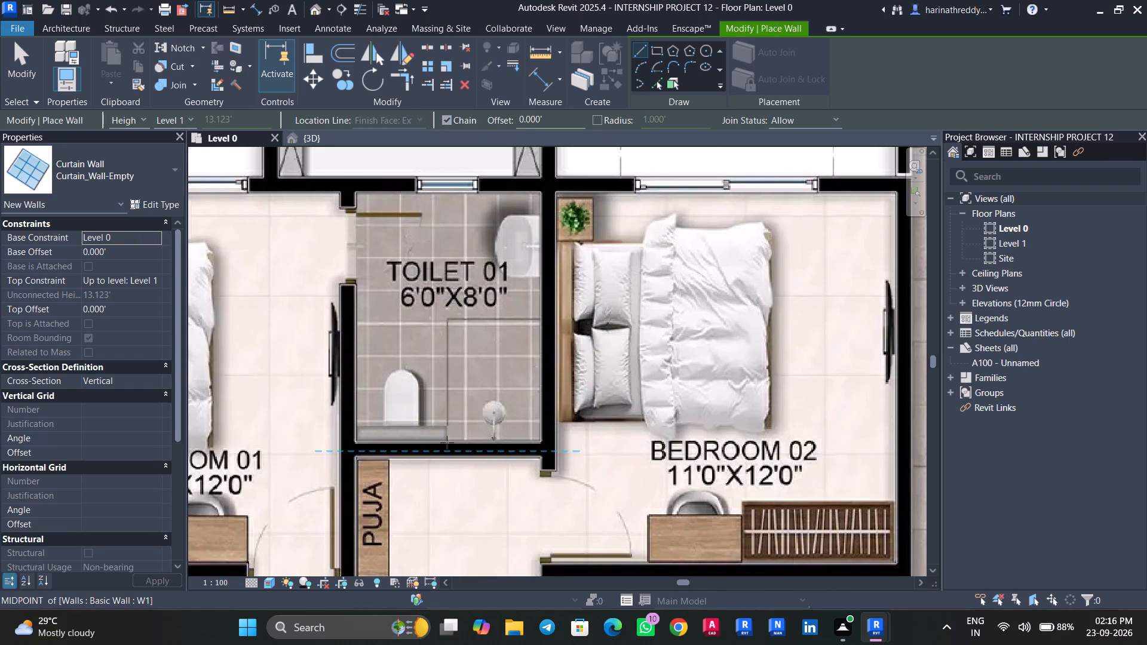
pyautogui.click(447, 443)
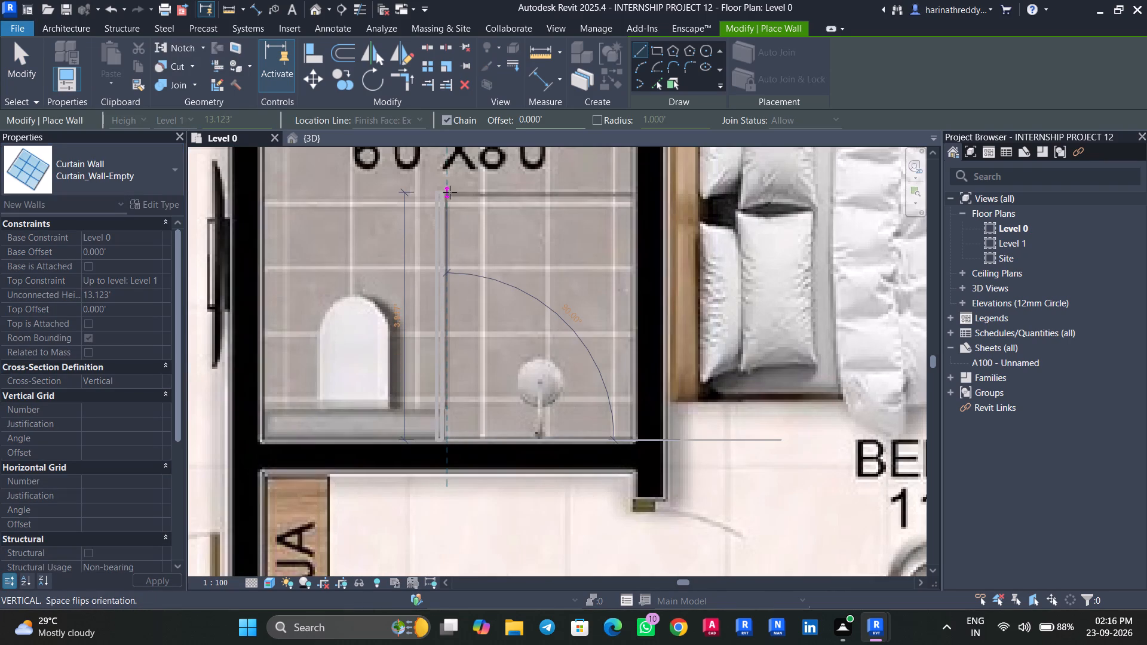
pyautogui.click(450, 192)
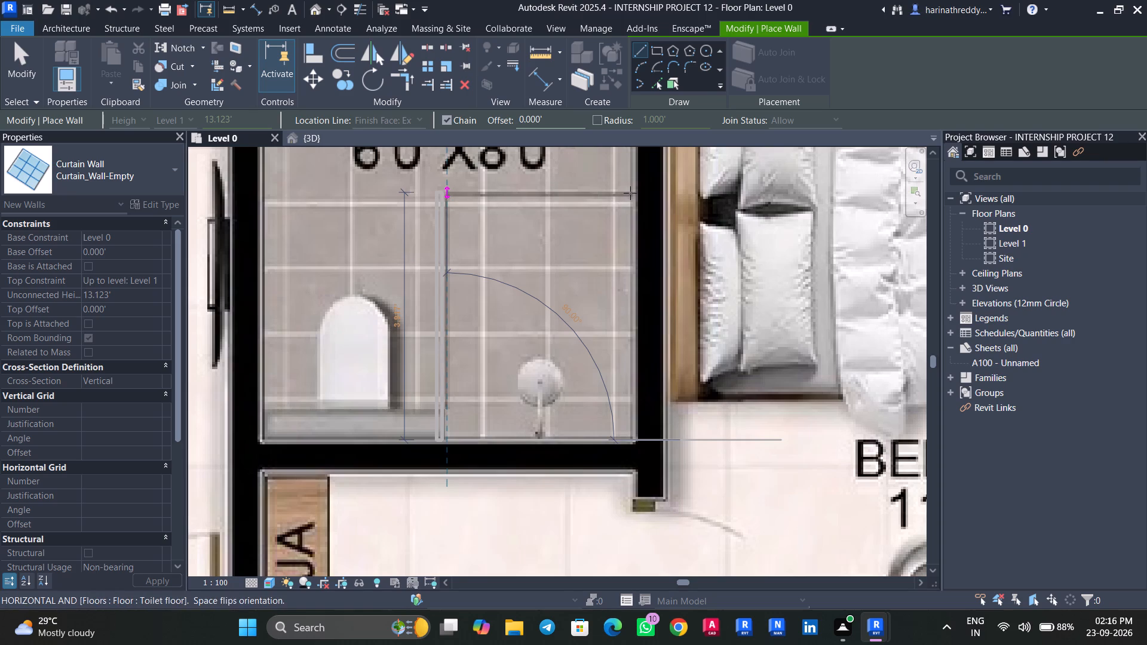
pyautogui.click(636, 192)
pyautogui.press('Escape')
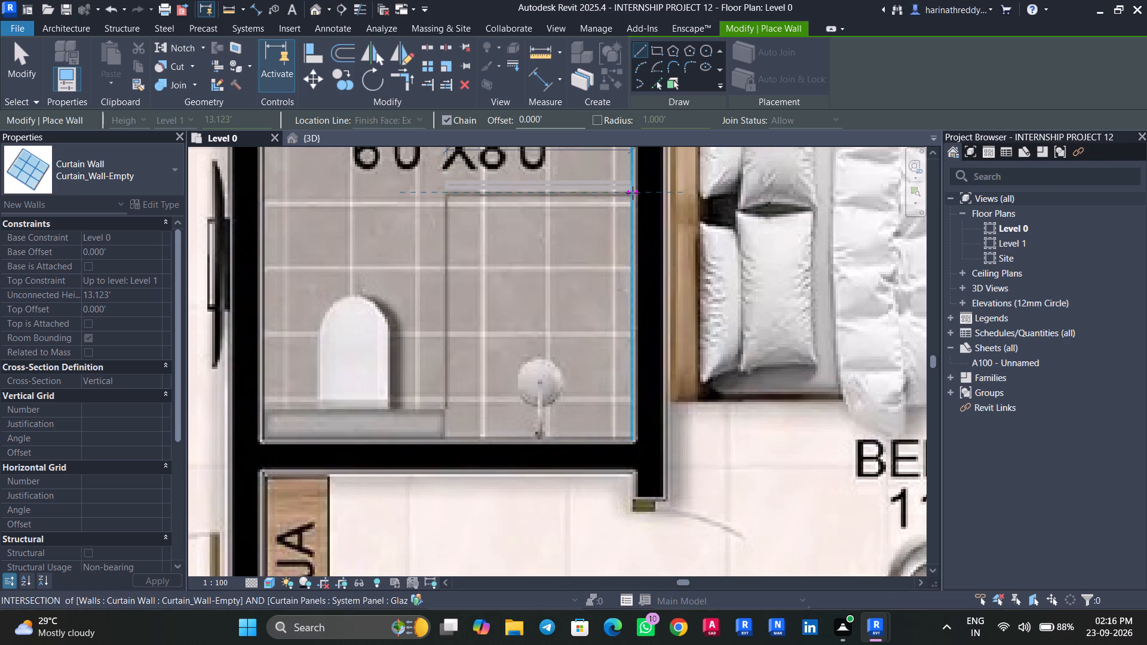
# Draw a Curtain_Wall-Empty partition in M.TOILET between the drawn WC and shower, spanning from the PW.RM side wall to the opposite exterior wall.
pyautogui.scroll(-16, 433, 307)
pyautogui.moveTo(436, 401); pyautogui.dragTo(431, 234, button='middle')
pyautogui.scroll(8, 455, 357)
pyautogui.moveTo(453, 345); pyautogui.dragTo(465, 403, button='middle')
pyautogui.scroll(2, 453, 326)
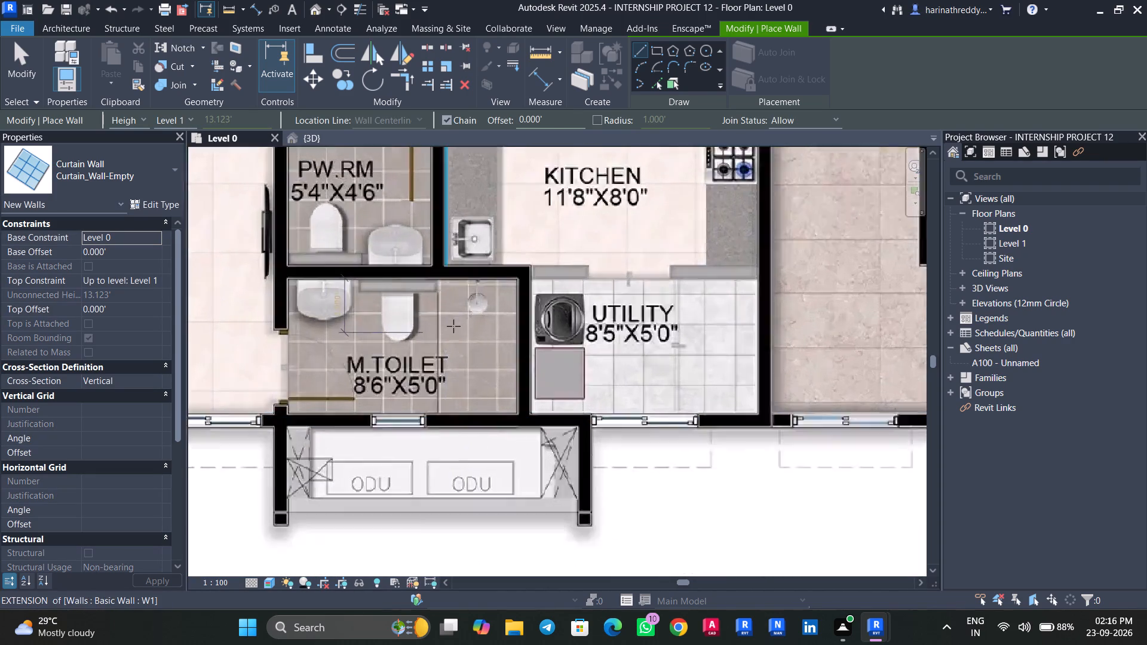
pyautogui.scroll(7, 453, 326)
pyautogui.click(430, 202)
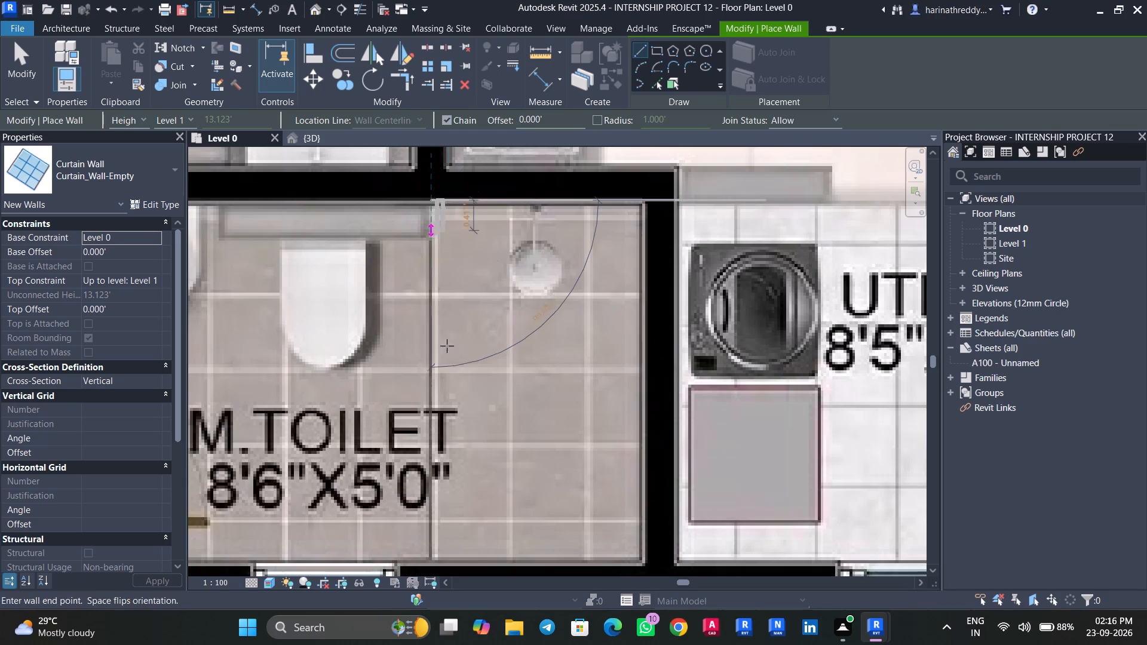
pyautogui.click(429, 560)
pyautogui.press('Escape')
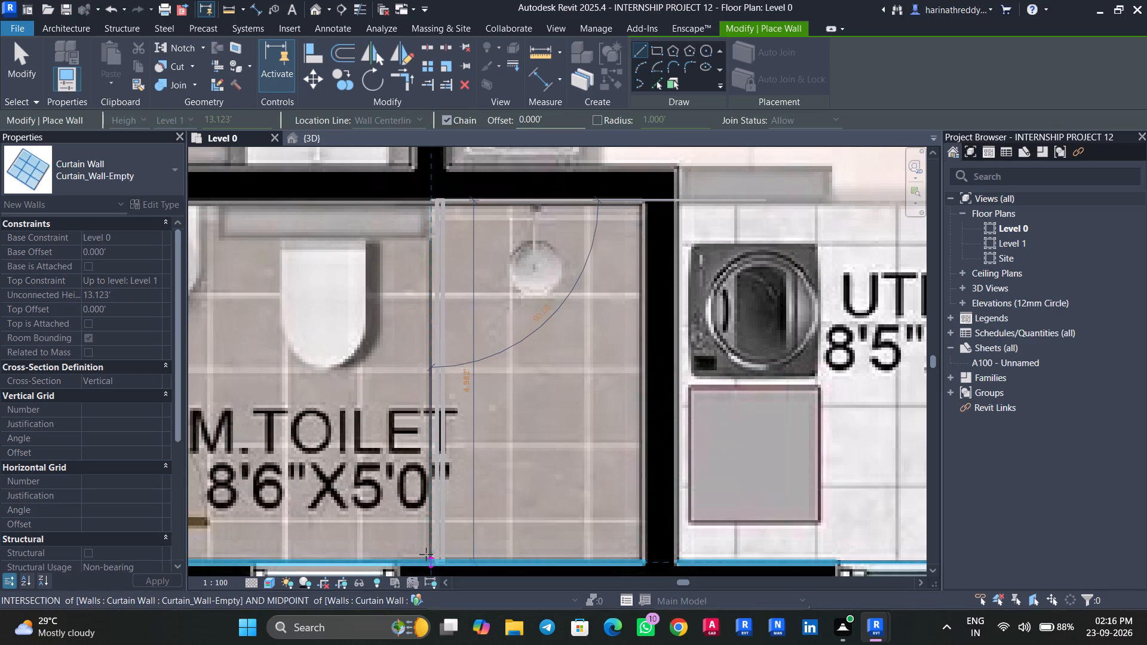
pyautogui.scroll(-4, 363, 490)
pyautogui.scroll(1, 363, 490)
pyautogui.scroll(-5, 363, 488)
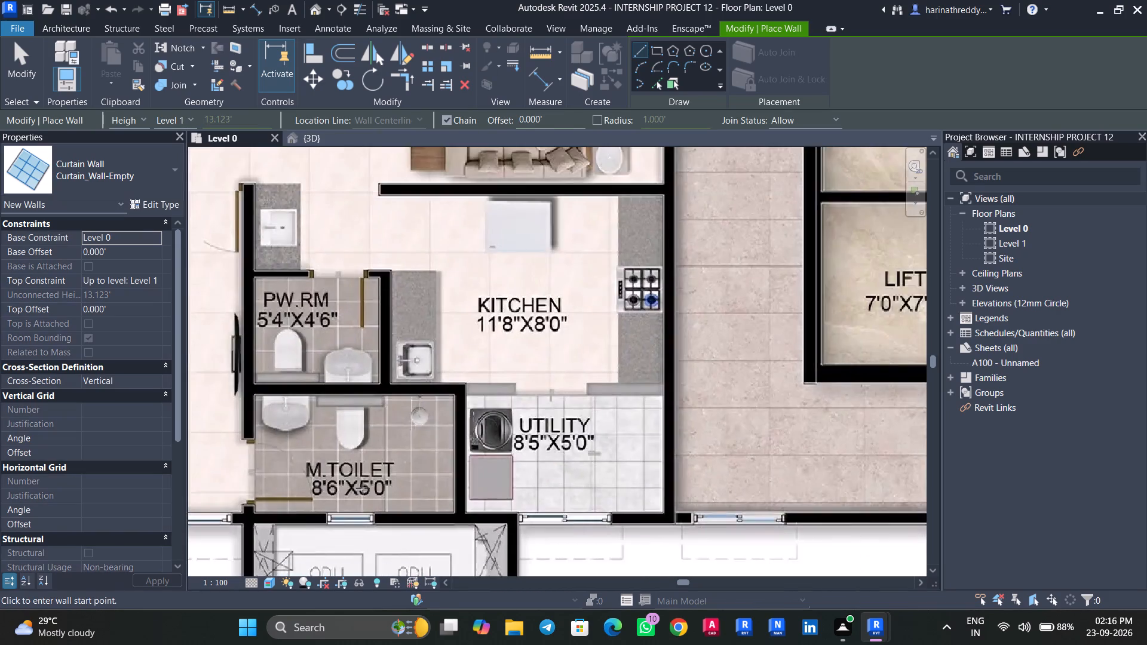
pyautogui.scroll(-3, 363, 488)
pyautogui.press('Escape')
pyautogui.press('Escape')
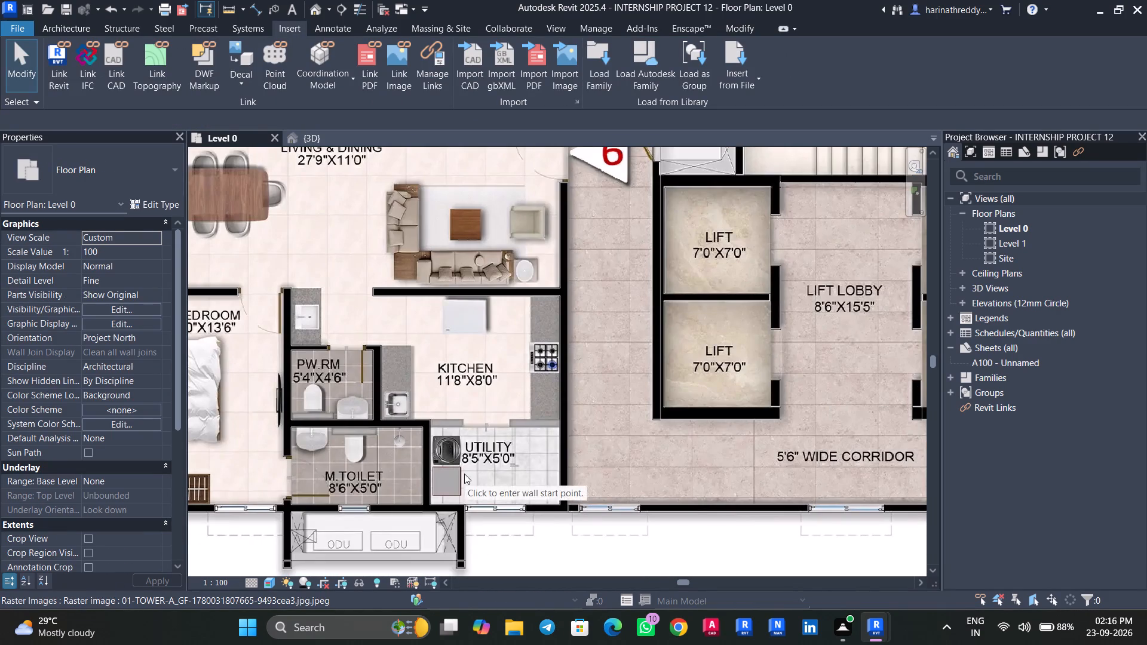
# Examine the utility area beside M.TOILET and the layouts of neighbouring apartments 5 and 2 on the Level 0 plan.
pyautogui.scroll(10, 464, 474)
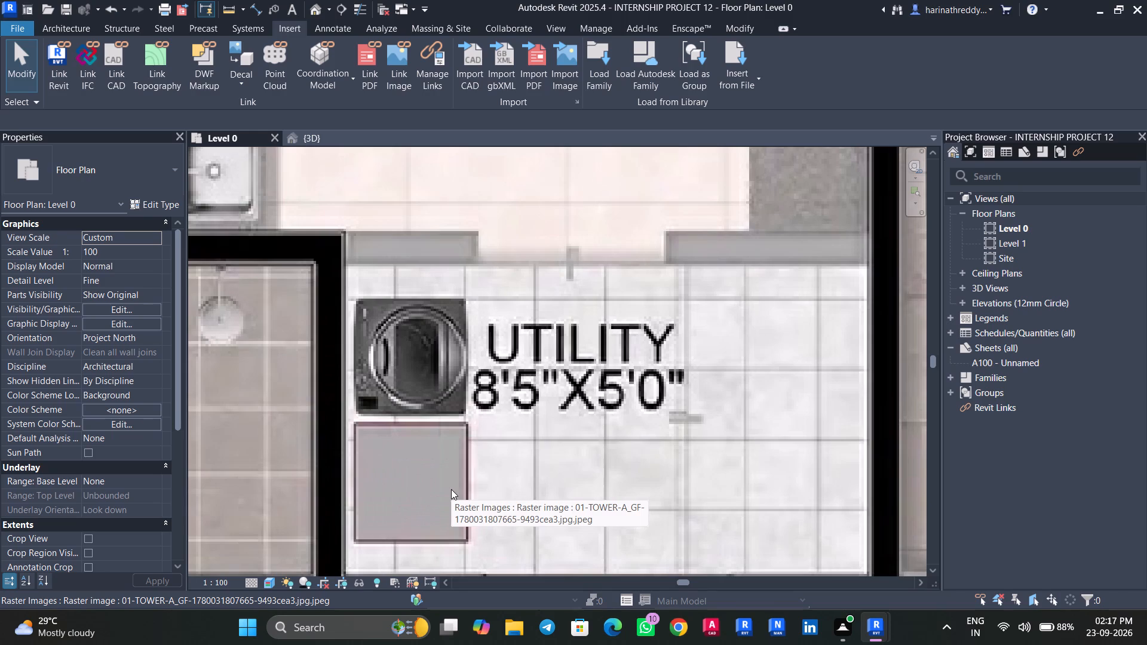
pyautogui.scroll(-14, 451, 489)
pyautogui.moveTo(543, 538); pyautogui.dragTo(503, 477, button='middle')
pyautogui.scroll(-4, 449, 514)
pyautogui.moveTo(448, 508); pyautogui.dragTo(428, 379, button='middle')
pyautogui.scroll(5, 424, 407)
pyautogui.scroll(-4, 427, 428)
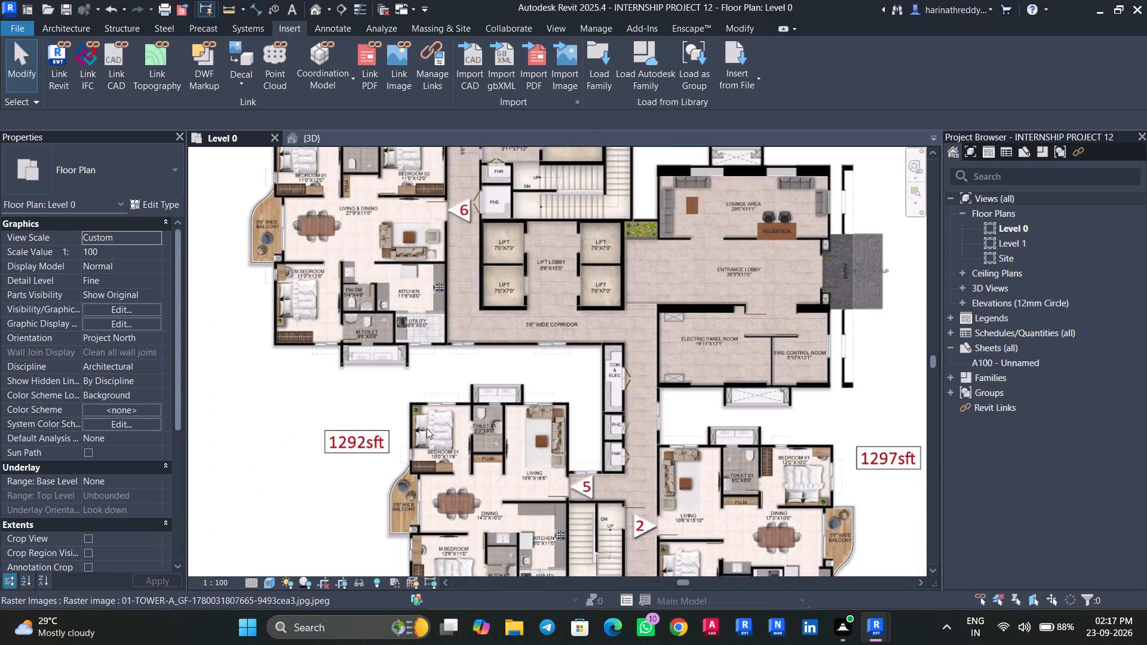
pyautogui.moveTo(429, 434); pyautogui.dragTo(419, 370, button='middle')
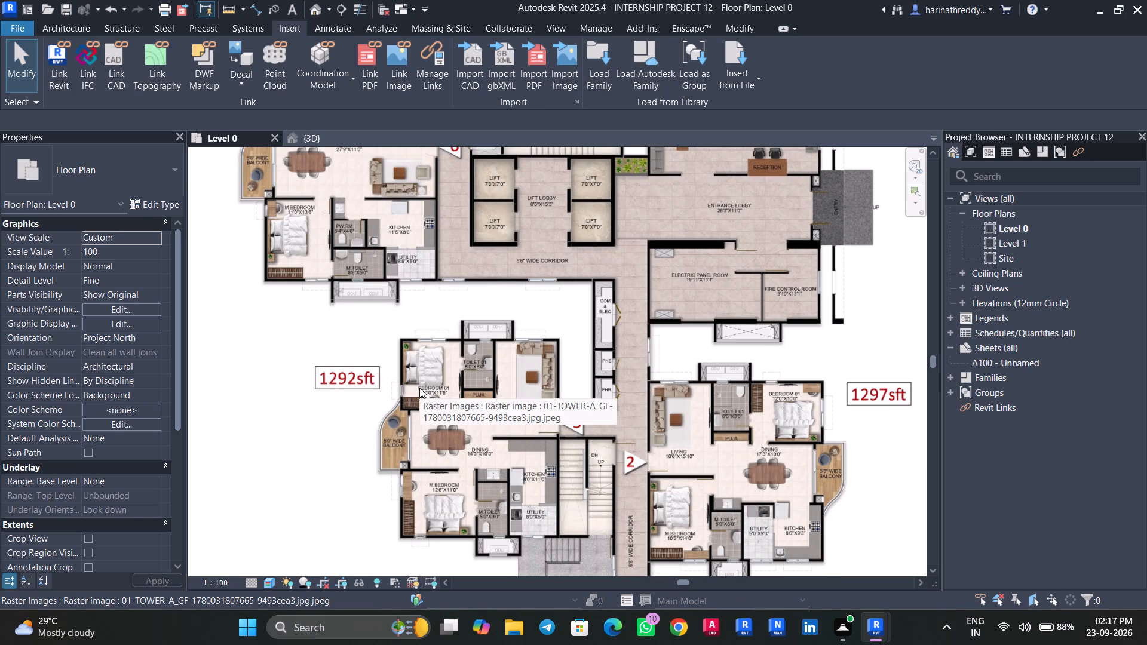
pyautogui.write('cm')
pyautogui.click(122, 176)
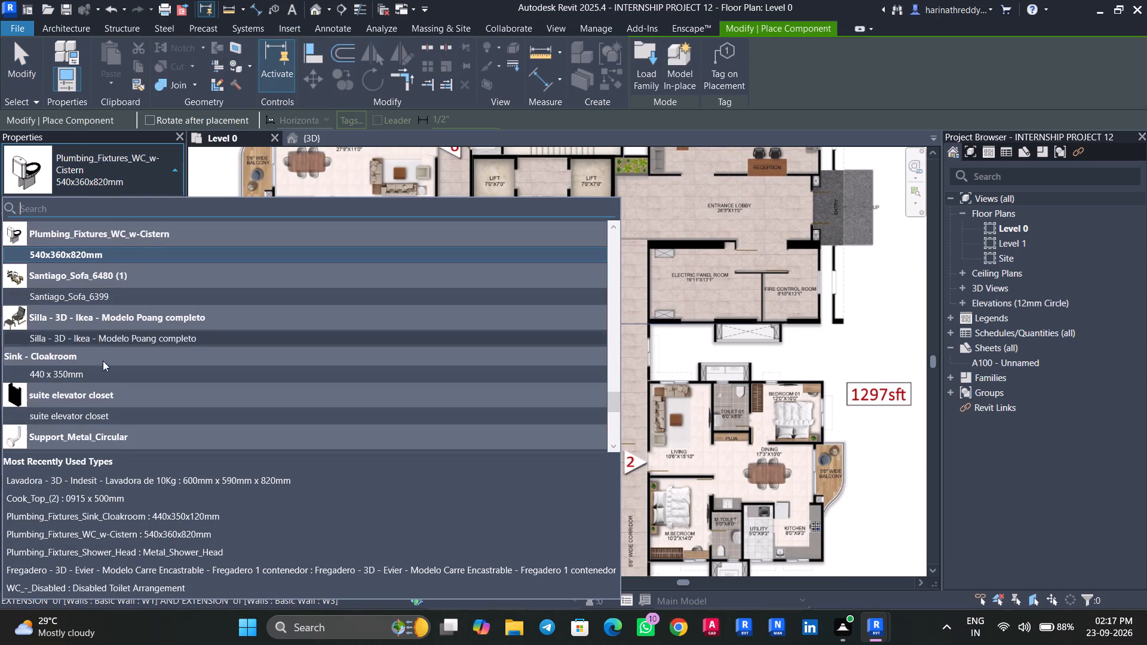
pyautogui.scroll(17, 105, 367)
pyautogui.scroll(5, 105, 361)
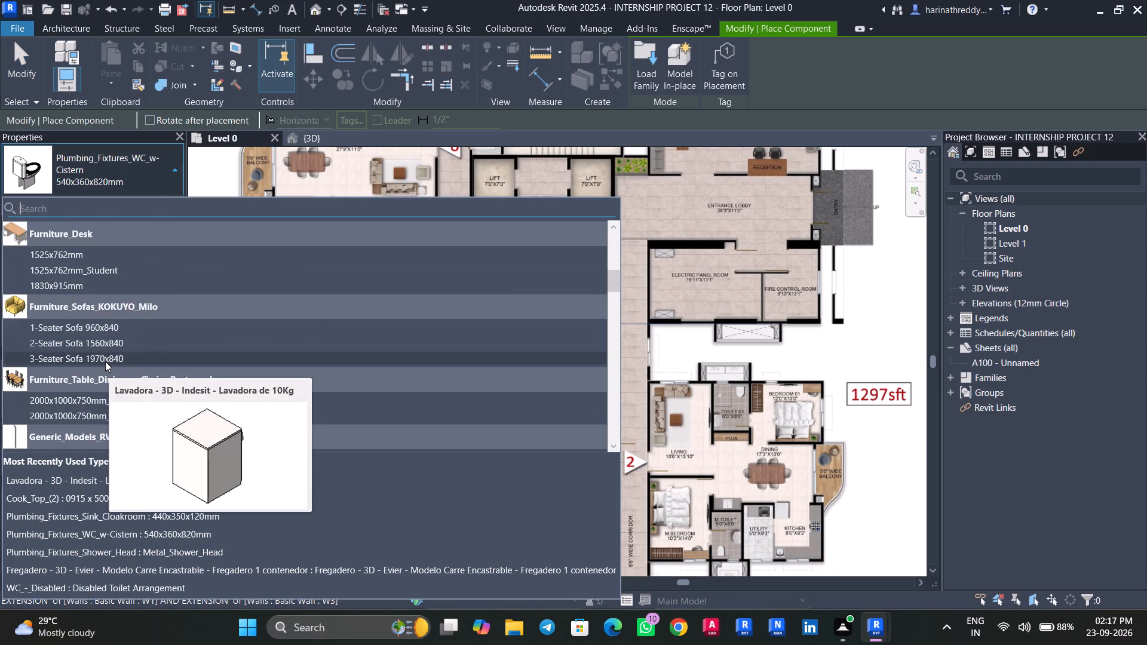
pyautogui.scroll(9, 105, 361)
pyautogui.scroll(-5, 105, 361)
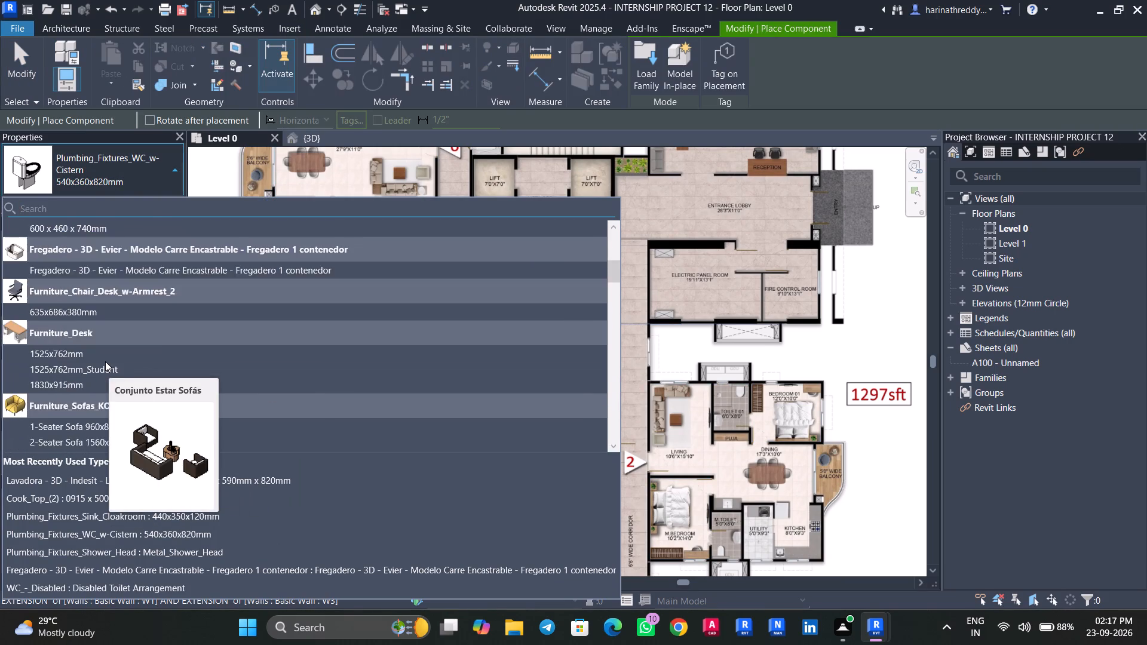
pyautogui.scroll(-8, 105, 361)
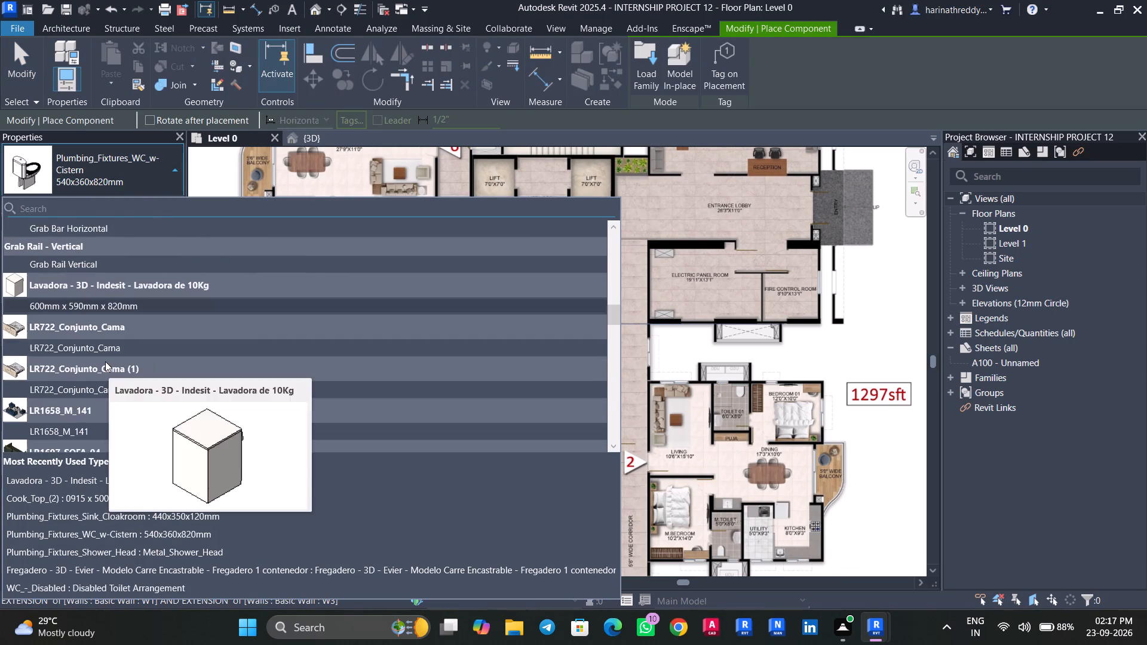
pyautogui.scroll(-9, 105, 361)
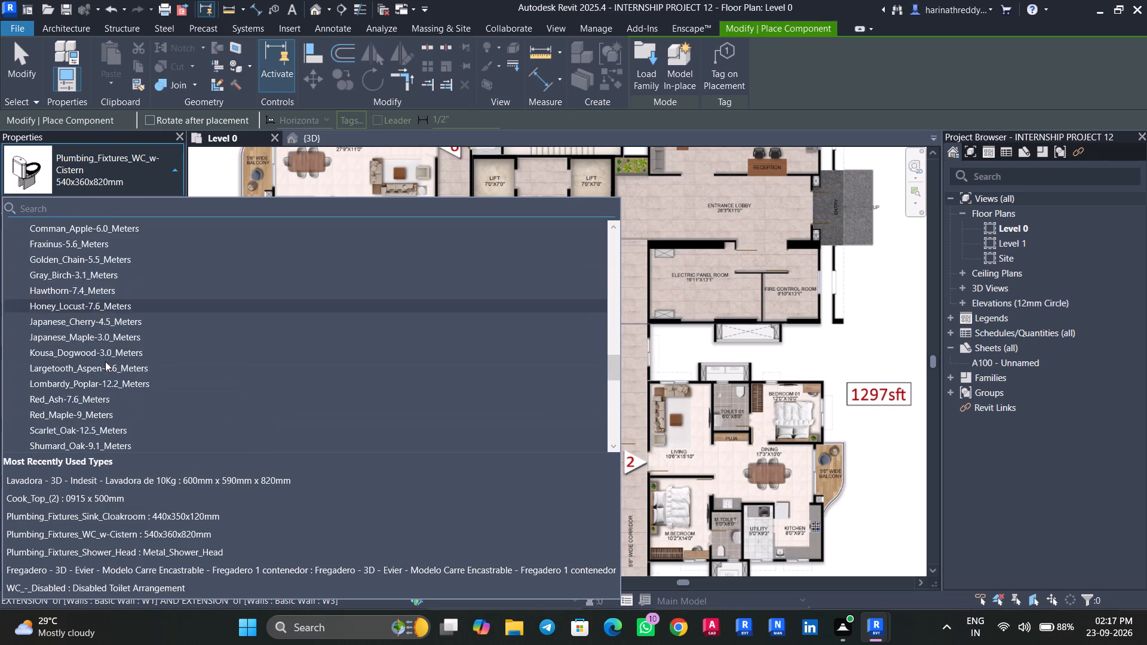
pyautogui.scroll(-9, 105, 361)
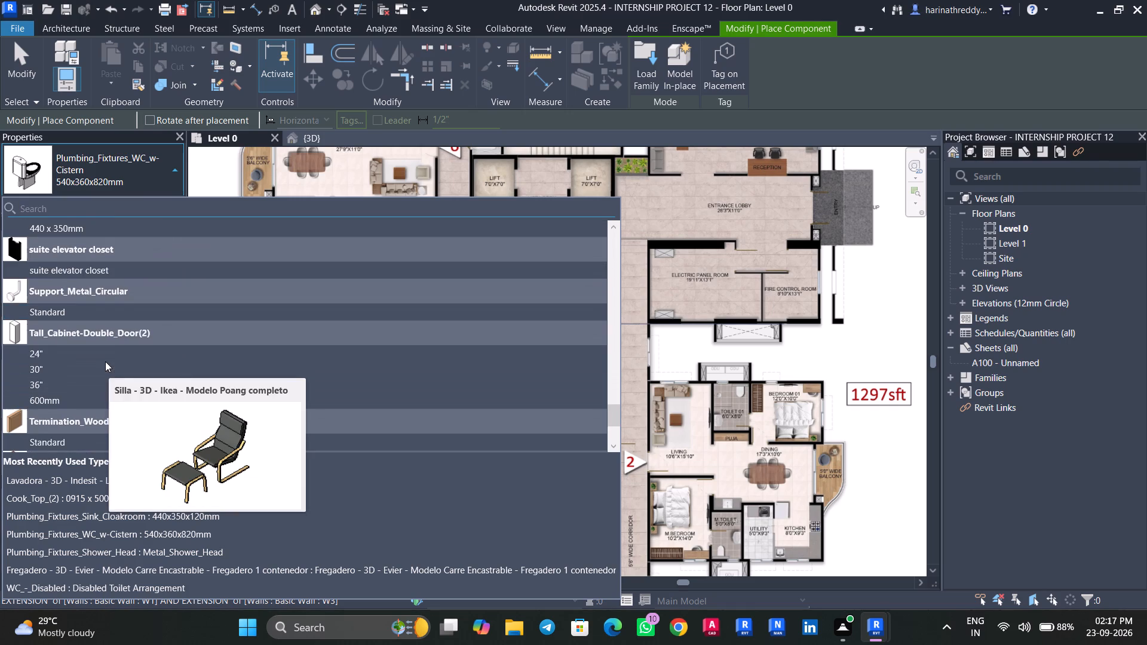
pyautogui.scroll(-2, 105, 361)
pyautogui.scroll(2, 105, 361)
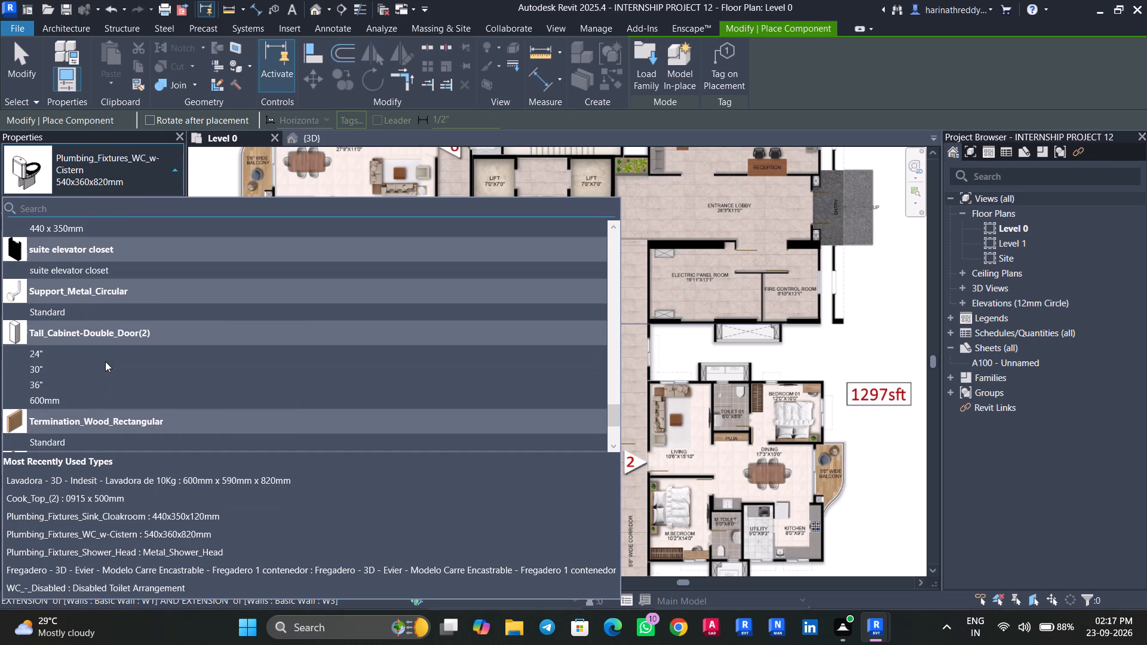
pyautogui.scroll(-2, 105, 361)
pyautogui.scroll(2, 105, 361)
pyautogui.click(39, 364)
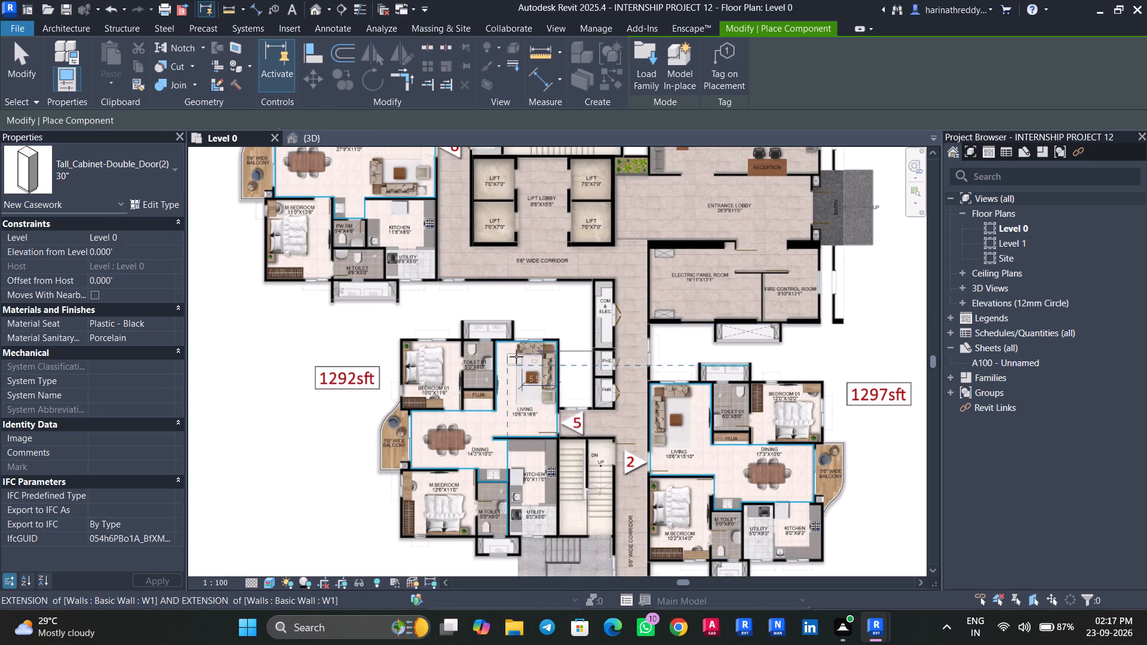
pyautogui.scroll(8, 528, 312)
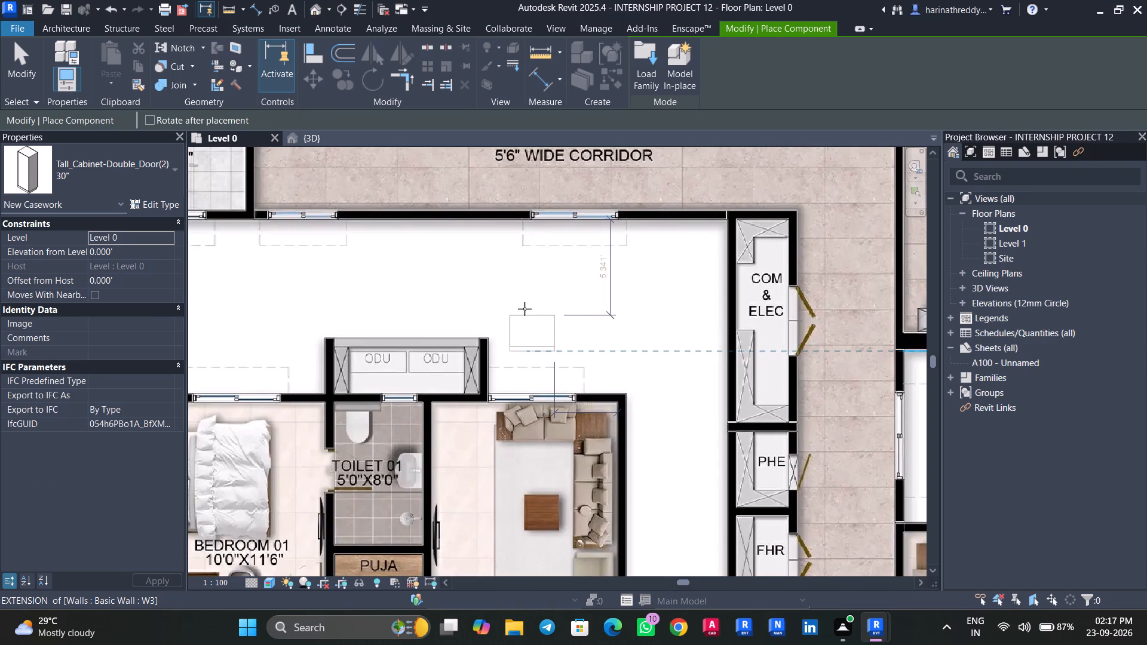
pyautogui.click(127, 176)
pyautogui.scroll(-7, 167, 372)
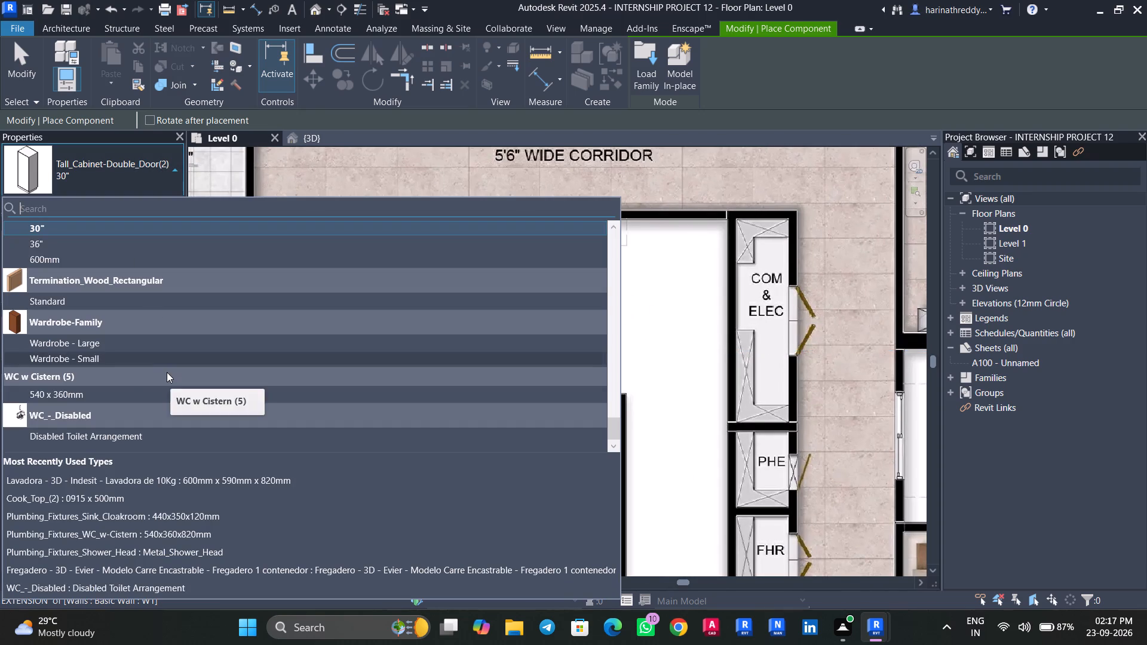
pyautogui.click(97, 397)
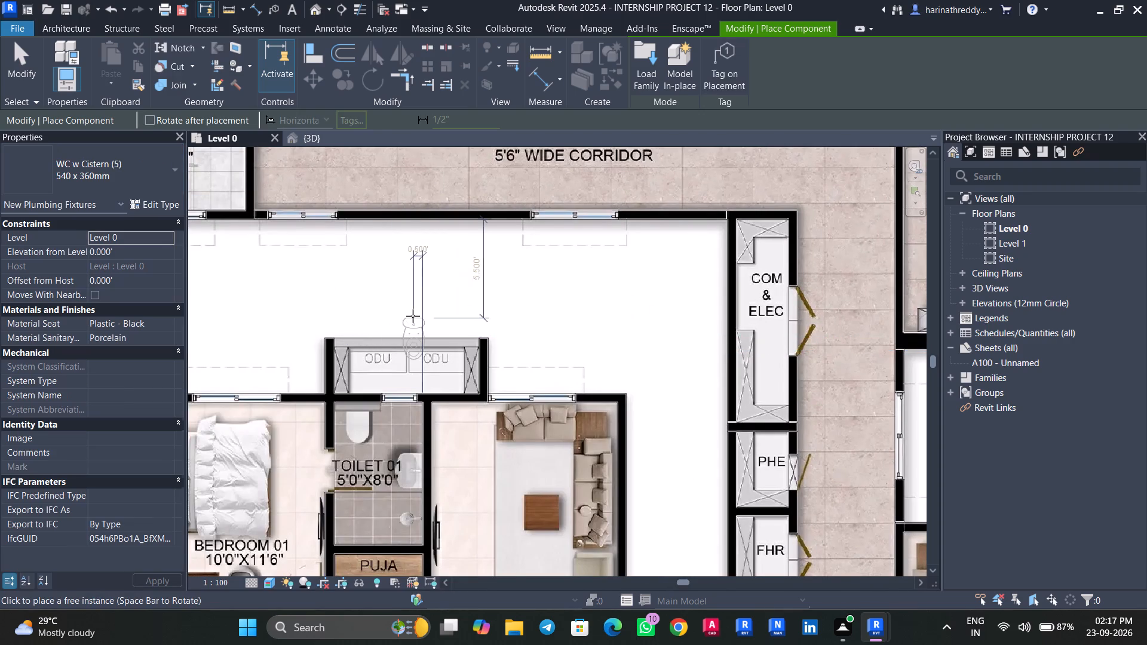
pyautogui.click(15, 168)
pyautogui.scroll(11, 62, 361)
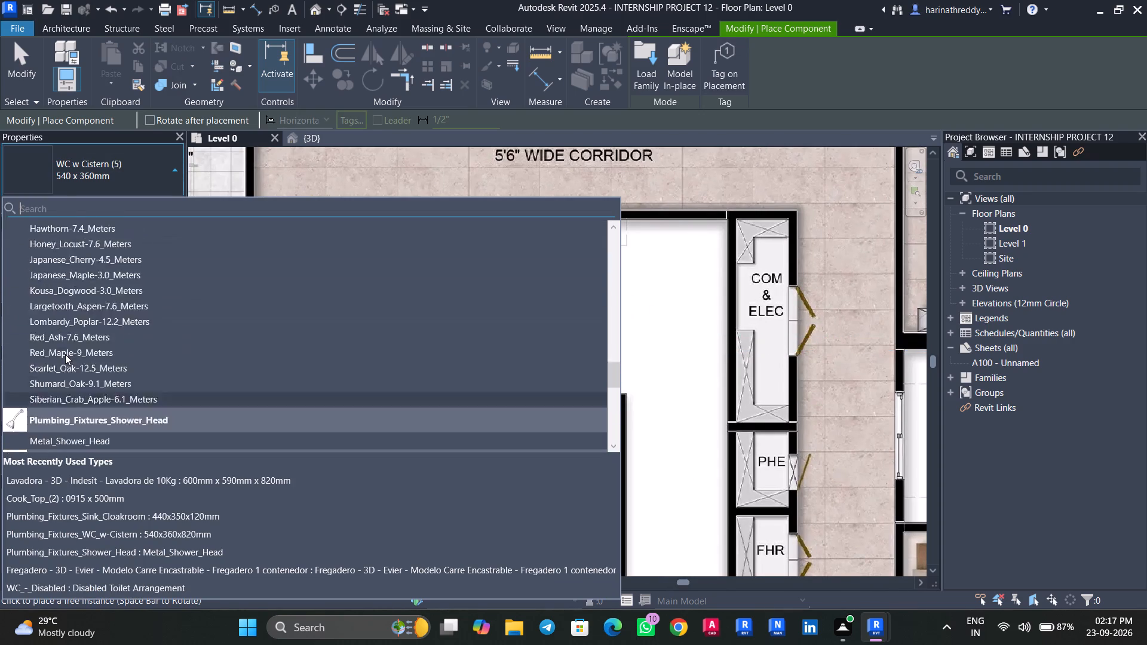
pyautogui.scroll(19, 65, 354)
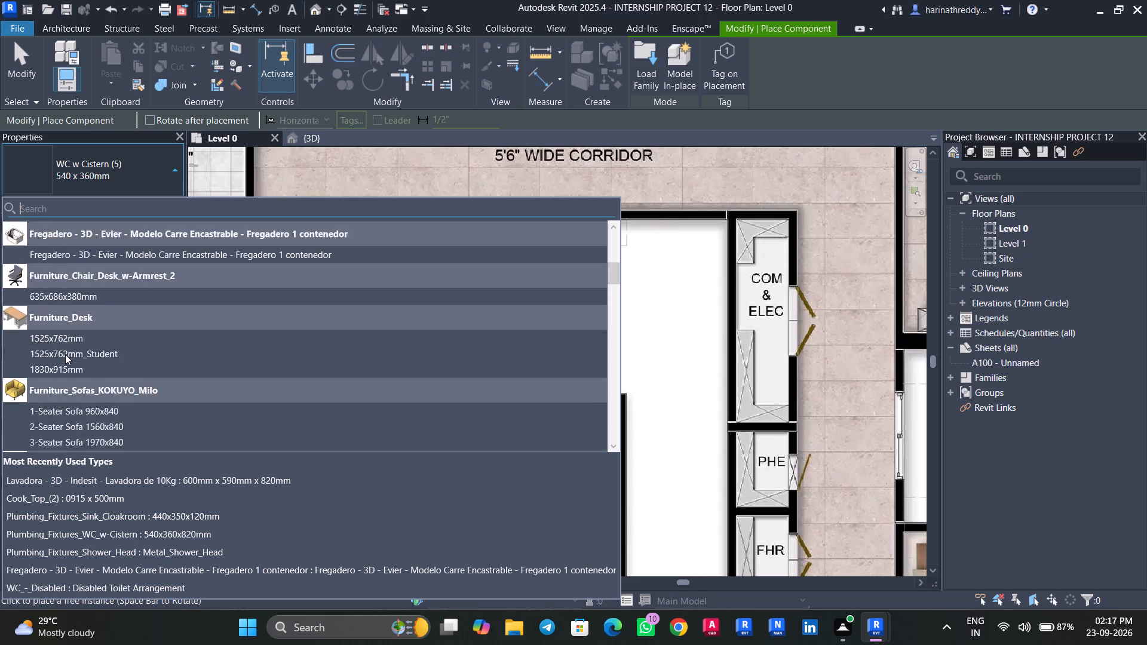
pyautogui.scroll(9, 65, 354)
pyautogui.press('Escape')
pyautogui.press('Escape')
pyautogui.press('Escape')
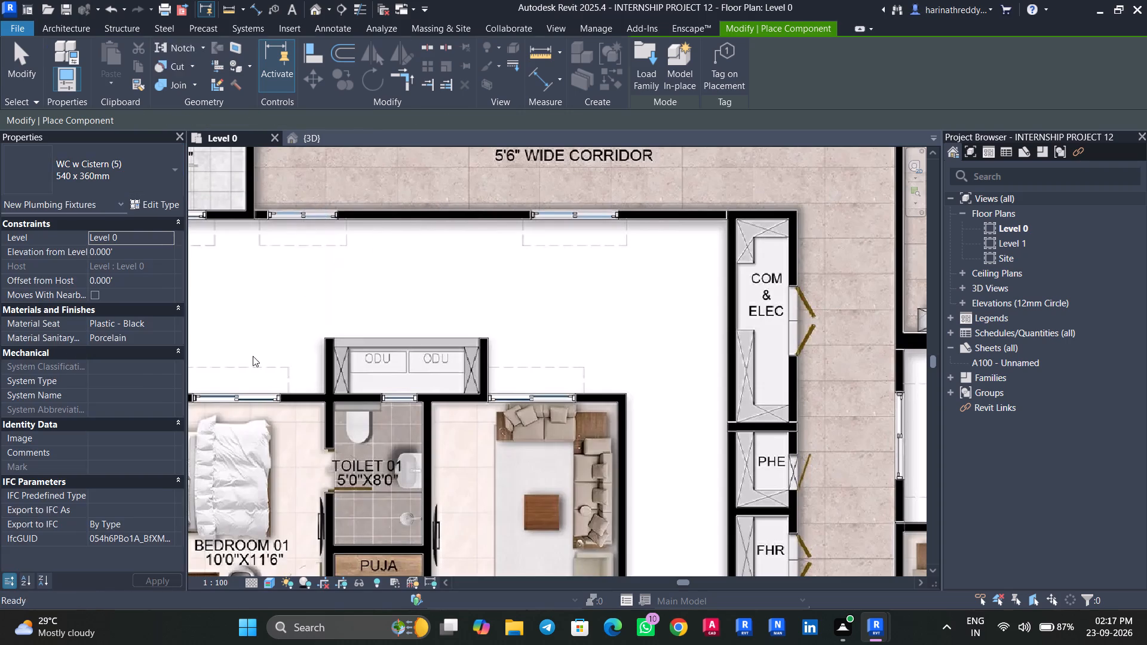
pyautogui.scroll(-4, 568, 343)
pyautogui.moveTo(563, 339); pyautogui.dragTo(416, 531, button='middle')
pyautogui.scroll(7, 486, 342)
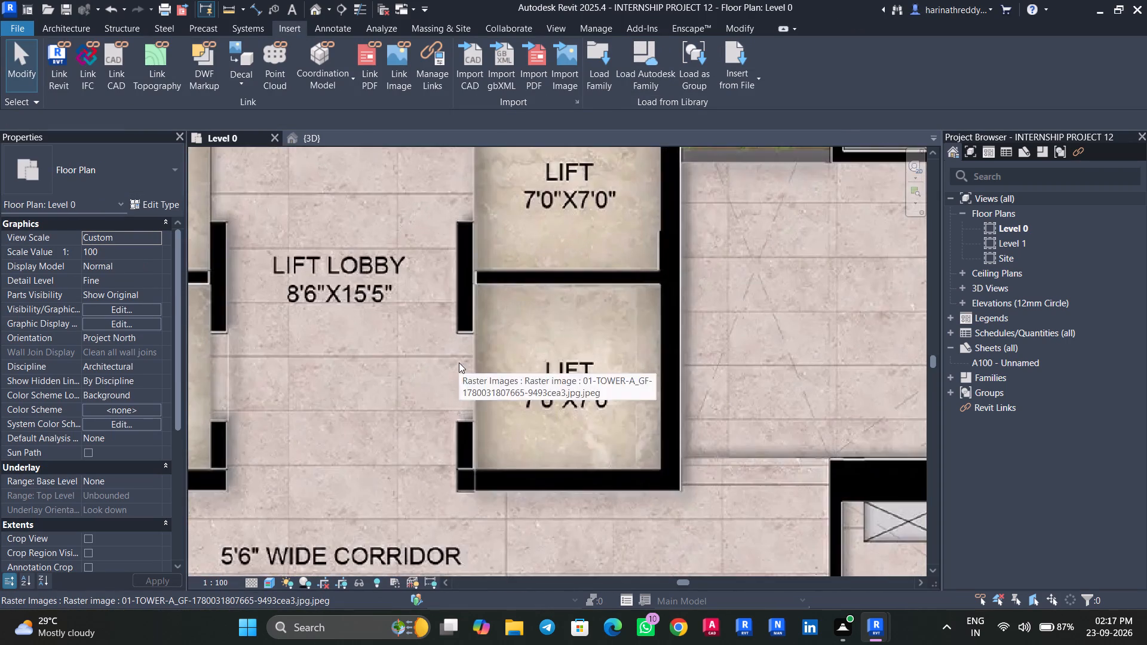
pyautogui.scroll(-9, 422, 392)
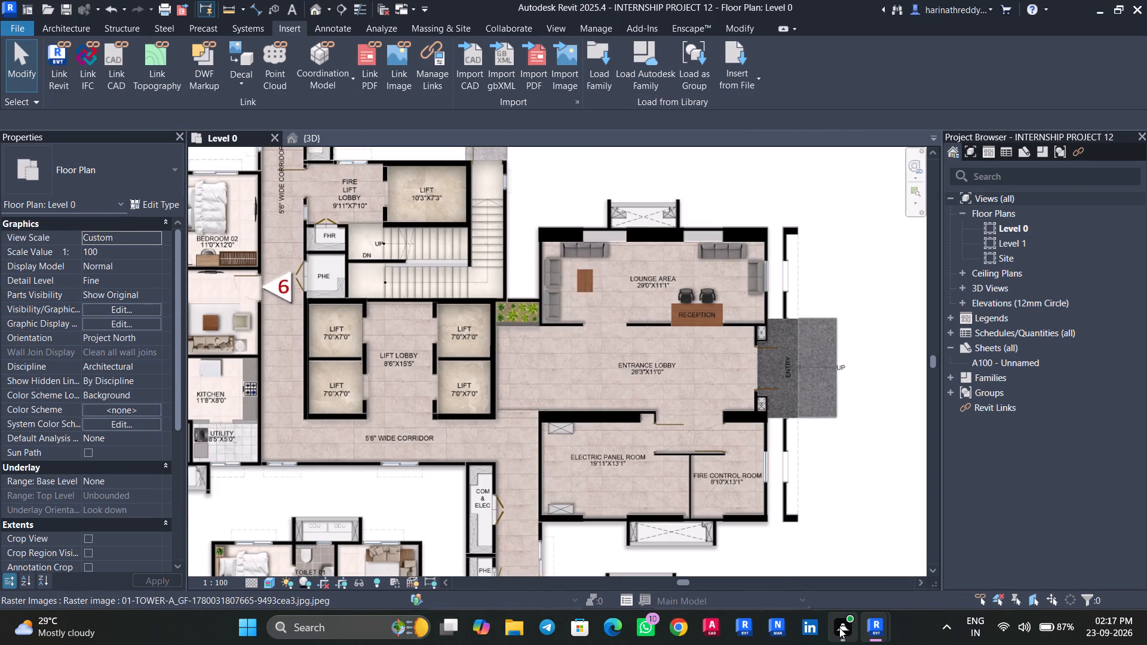
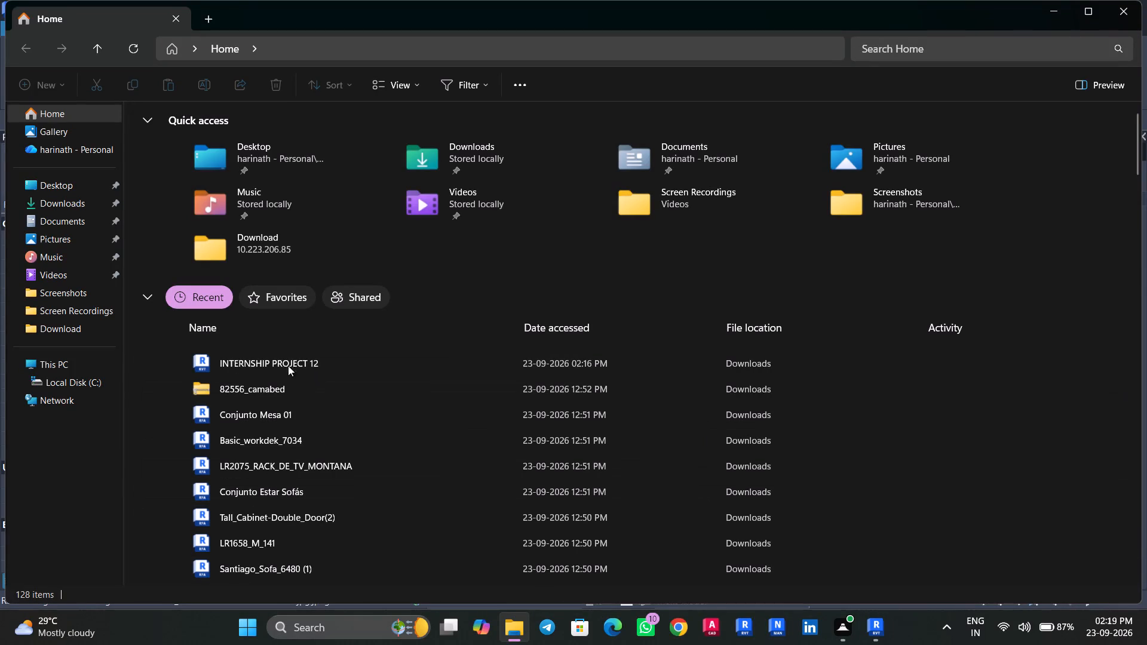
# Open the Lift_Assembly family from the Downloads folder and load it into INTERNSHIP PROJECT 12.
pyautogui.click(87, 208)
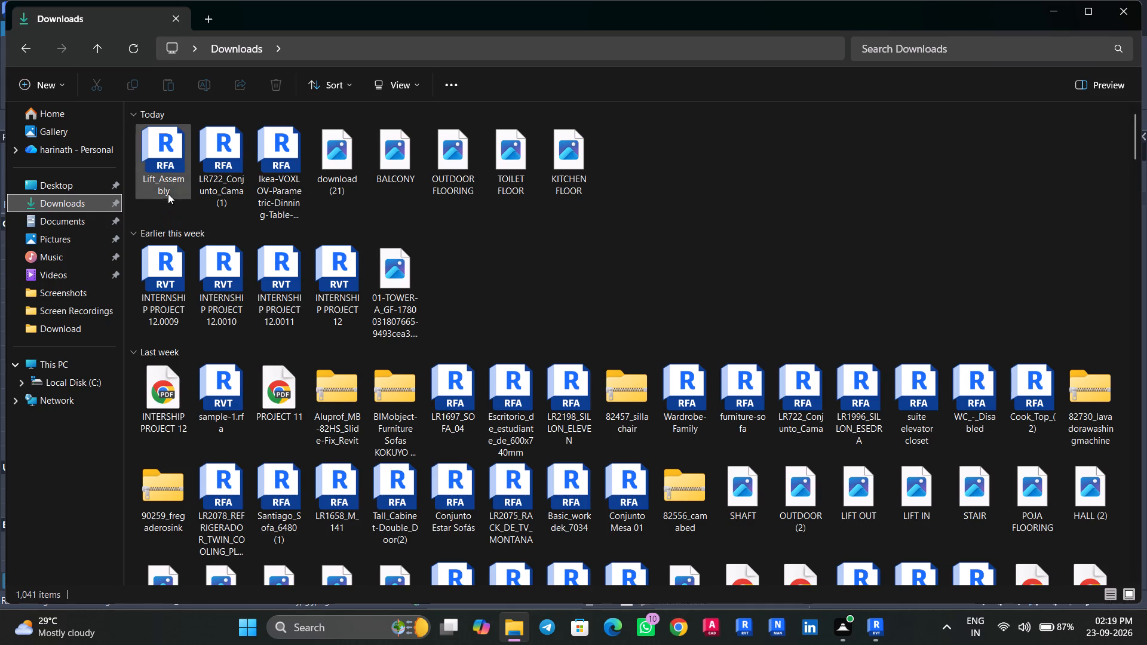
pyautogui.doubleClick(167, 180)
pyautogui.click(521, 295)
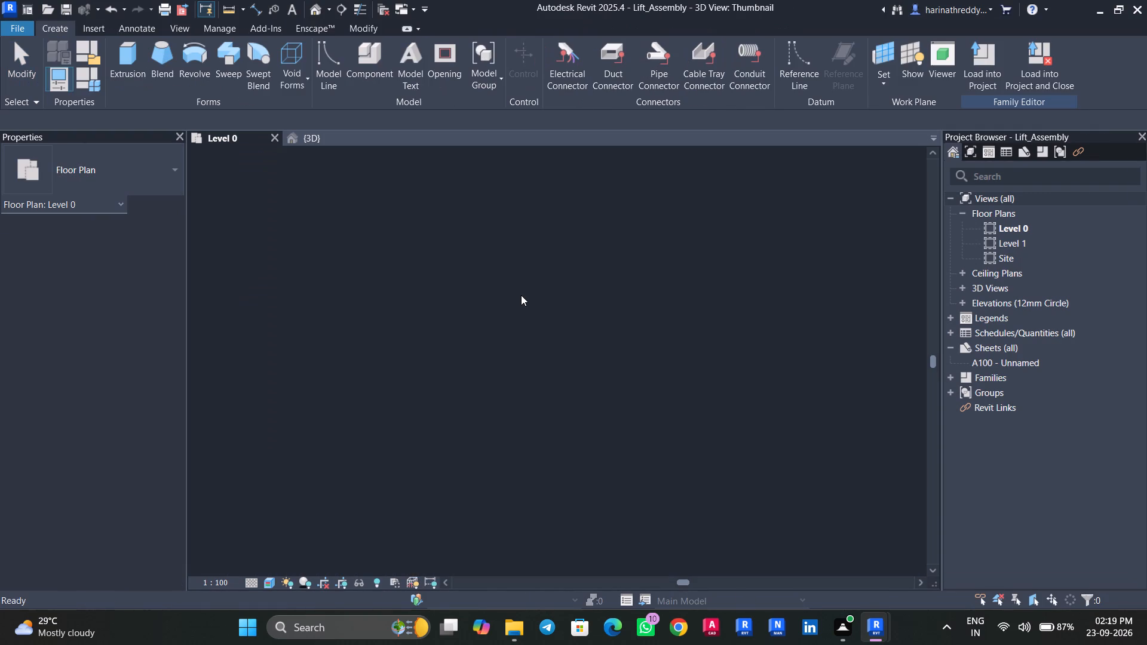
pyautogui.click(982, 75)
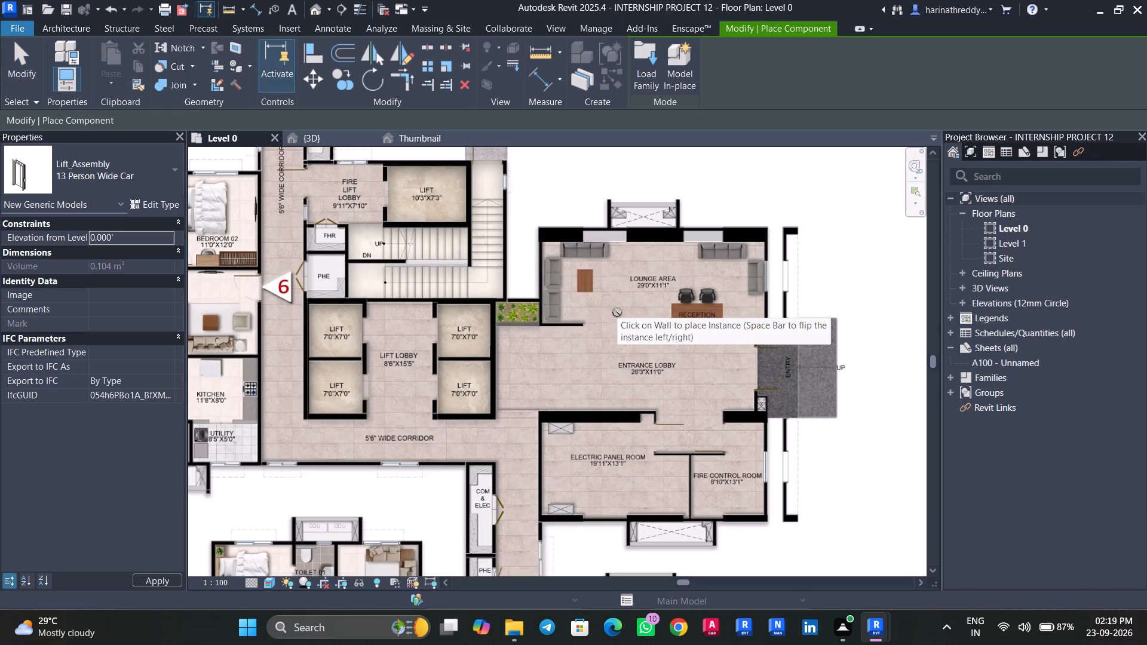
# Place a flipped 13 Person Wide Car Lift_Assembly in LIFT LOBBY's wall at the corridor-end lift on the entrance lobby side.
pyautogui.click(575, 506)
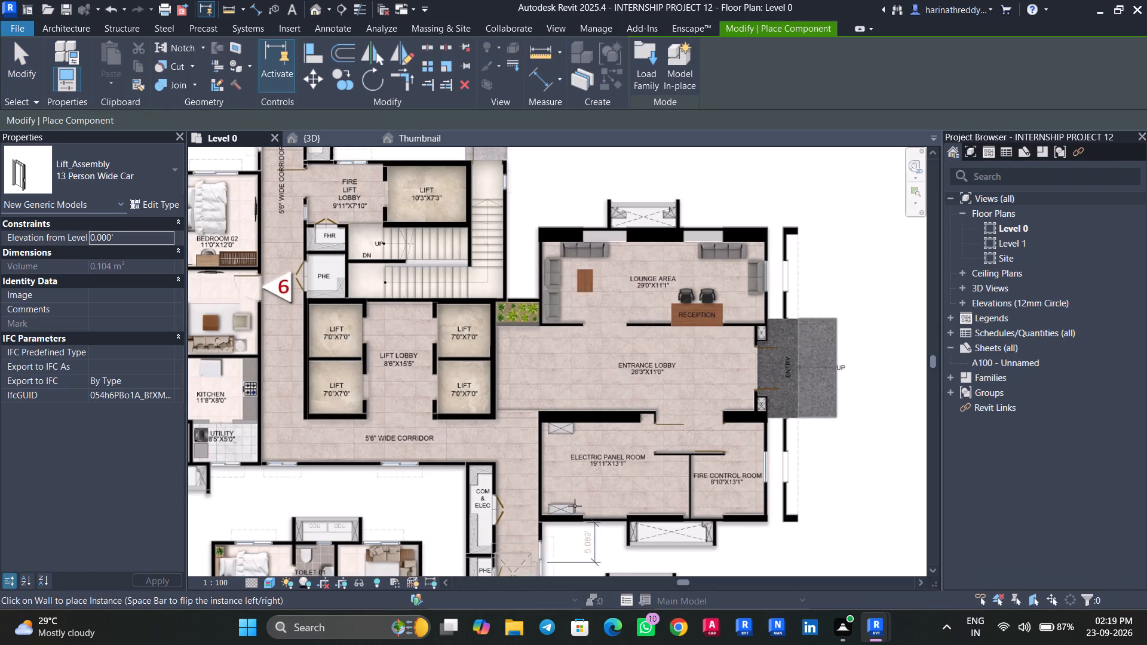
pyautogui.scroll(13, 425, 361)
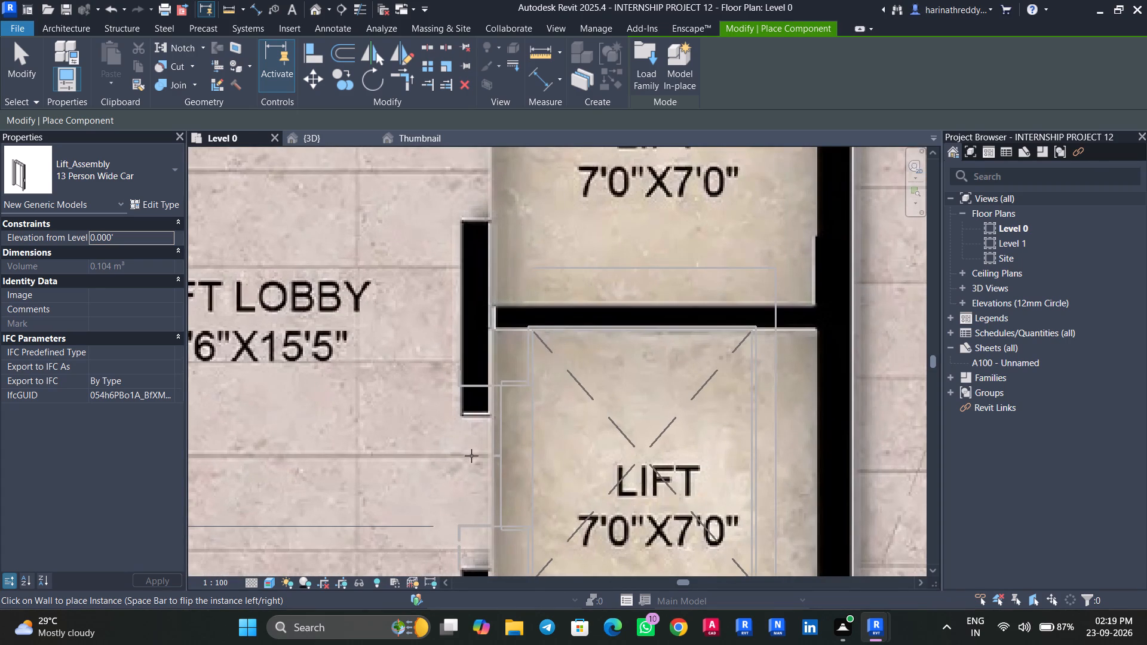
pyautogui.scroll(-6, 468, 474)
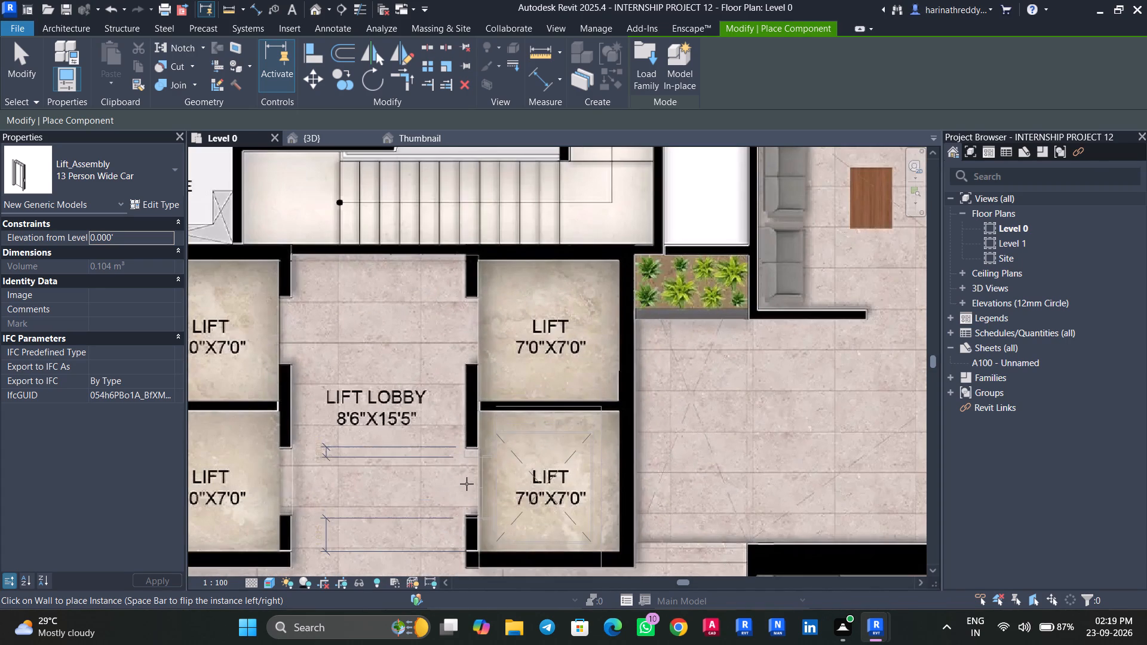
pyautogui.press('space')
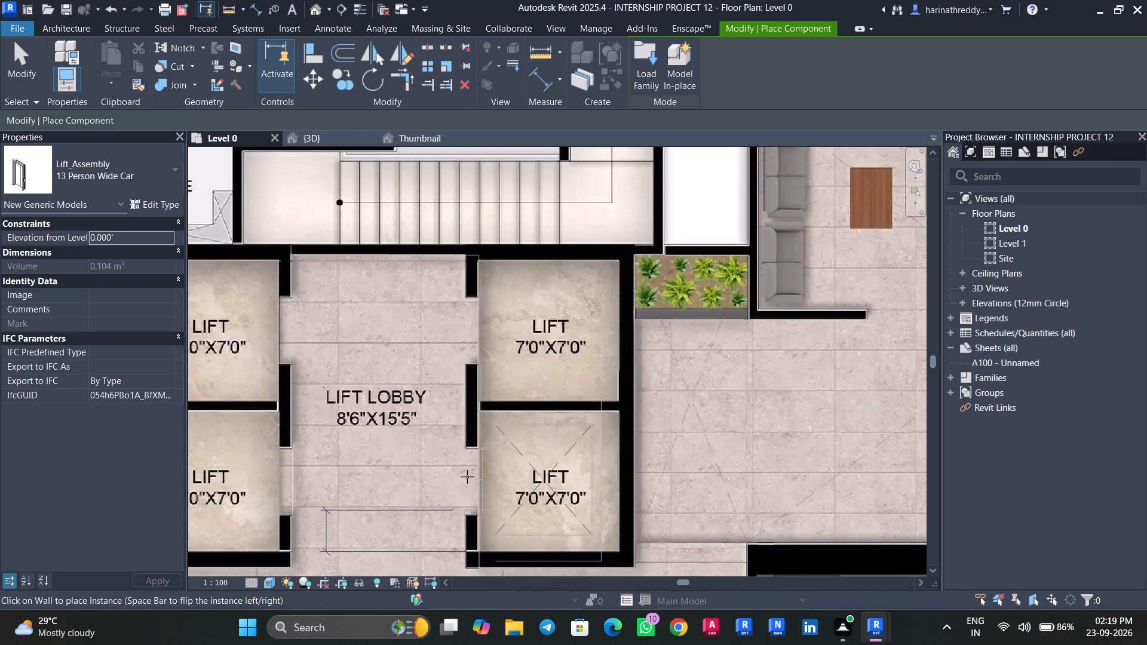
pyautogui.click(469, 478)
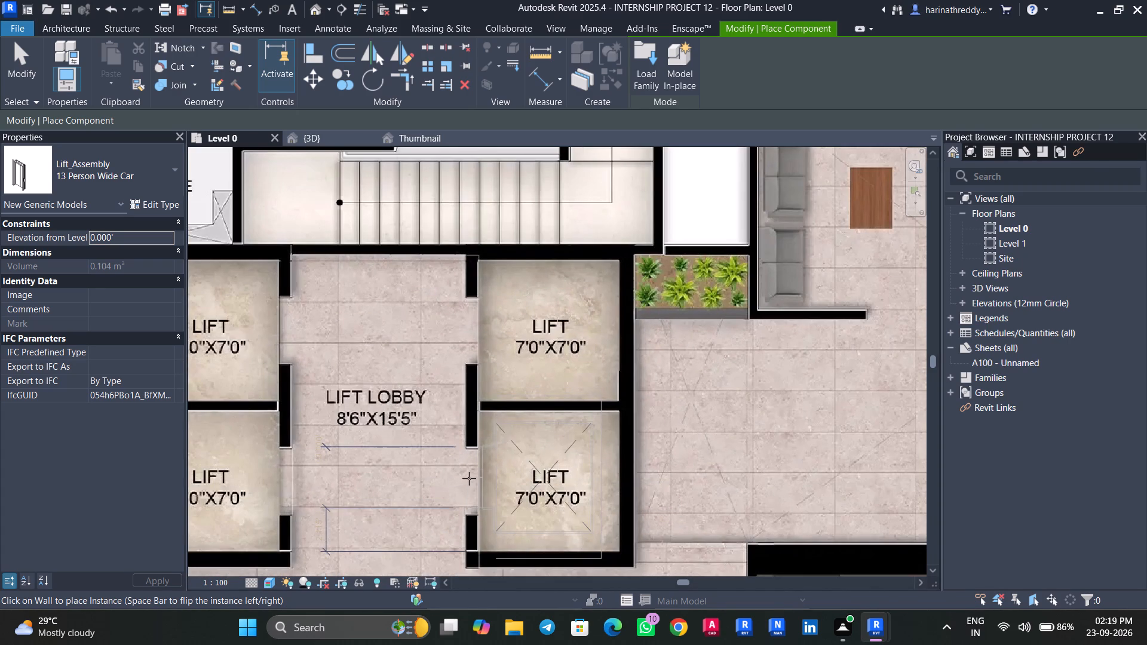
pyautogui.press('Escape')
pyautogui.press('Escape')
pyautogui.press('Escape')
pyautogui.press('Escape')
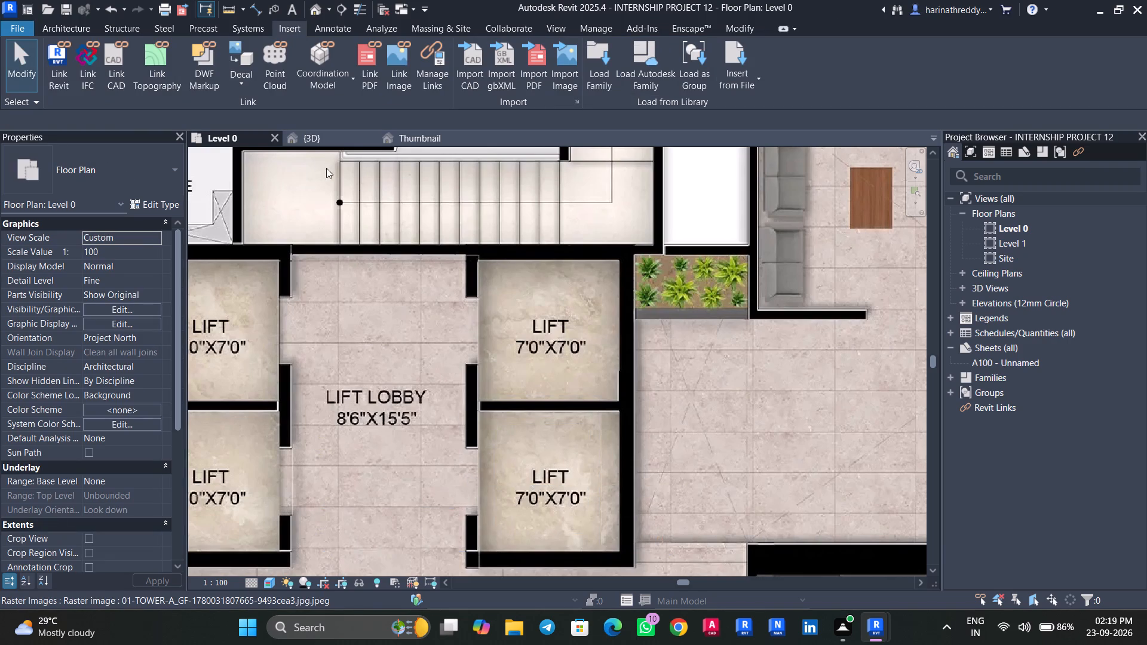
# Examine the placed lift assembly in 3D, checking its doors and call panel against the lift lobby wall and floor.
pyautogui.click(307, 142)
pyautogui.scroll(-7, 576, 467)
pyautogui.keyDown('shift'); pyautogui.moveTo(780, 406); pyautogui.dragTo(767, 383, button='middle'); pyautogui.keyUp('shift')
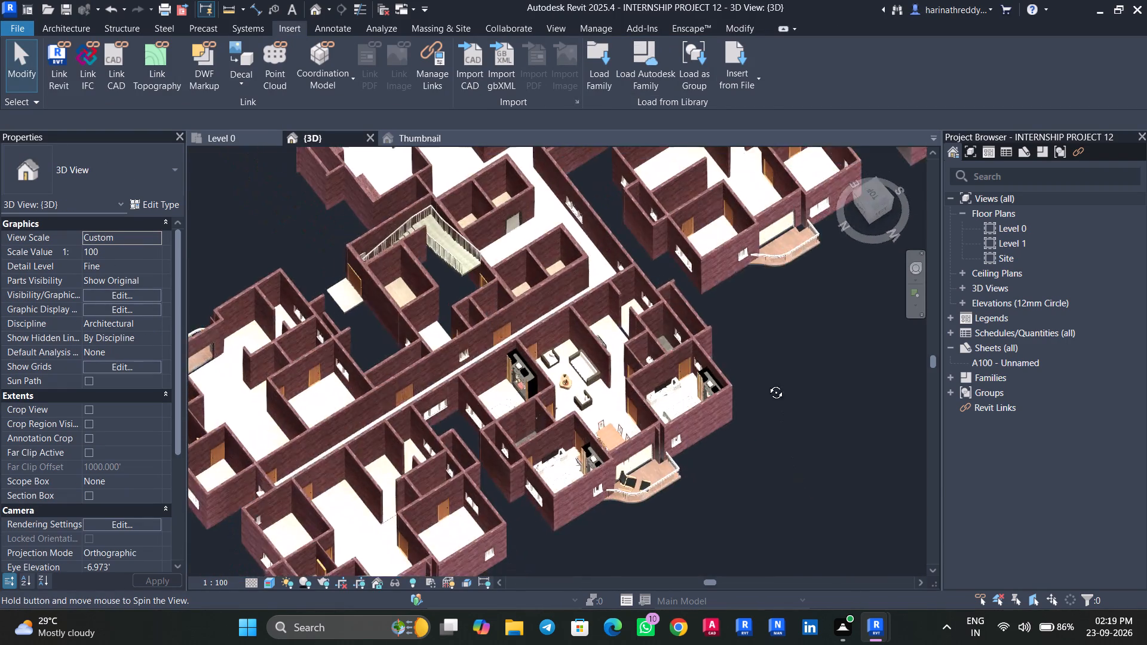
pyautogui.keyDown('shift'); pyautogui.moveTo(767, 383); pyautogui.dragTo(747, 351, button='middle'); pyautogui.keyUp('shift')
pyautogui.scroll(14, 553, 228)
pyautogui.scroll(-1, 560, 263)
pyautogui.scroll(1, 560, 264)
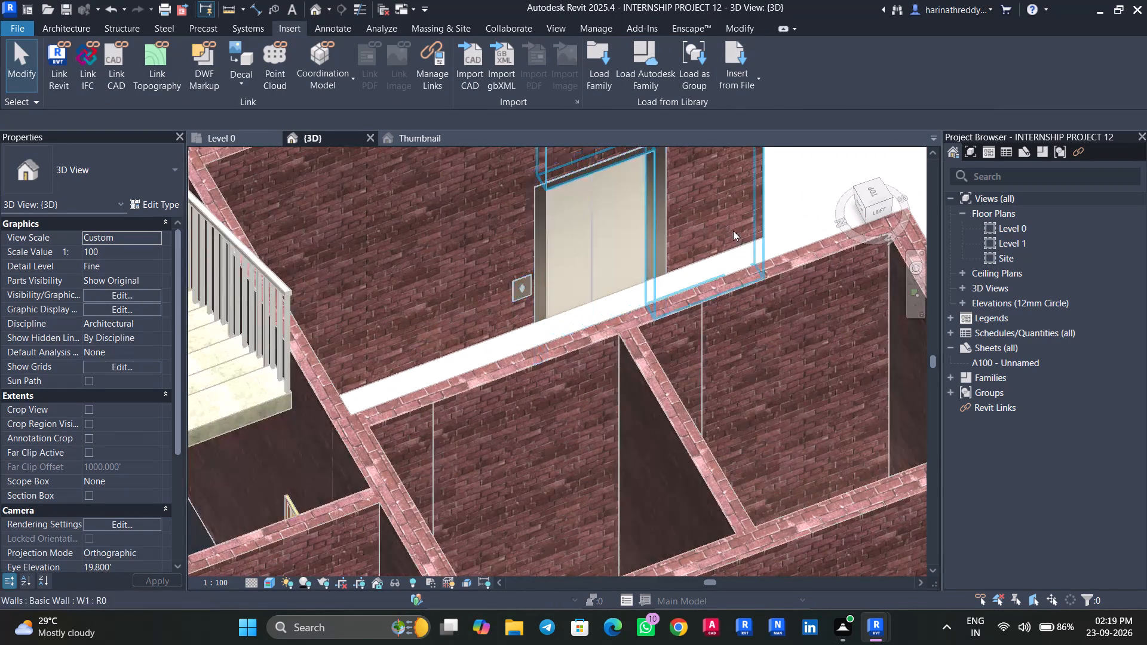
pyautogui.scroll(-3, 614, 244)
pyautogui.keyDown('shift'); pyautogui.moveTo(619, 260); pyautogui.dragTo(613, 193, button='middle'); pyautogui.keyUp('shift')
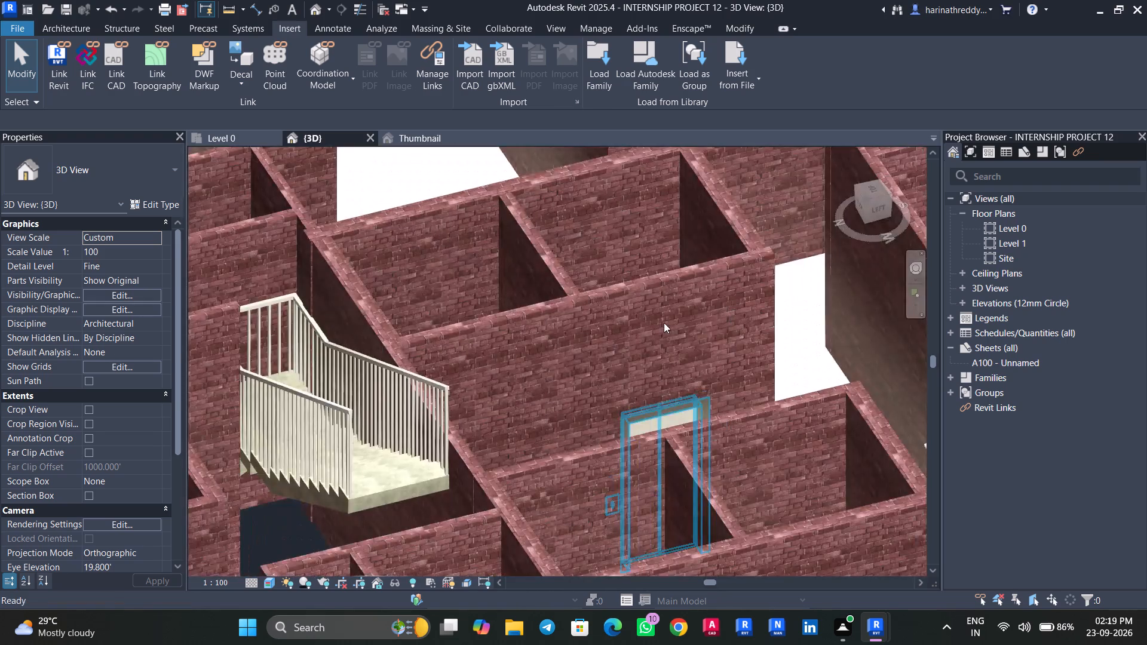
pyautogui.scroll(7, 677, 389)
pyautogui.keyDown('shift'); pyautogui.moveTo(674, 399); pyautogui.dragTo(679, 490, button='middle'); pyautogui.keyUp('shift')
pyautogui.scroll(-4, 670, 366)
pyautogui.moveTo(668, 361); pyautogui.dragTo(682, 443, button='middle')
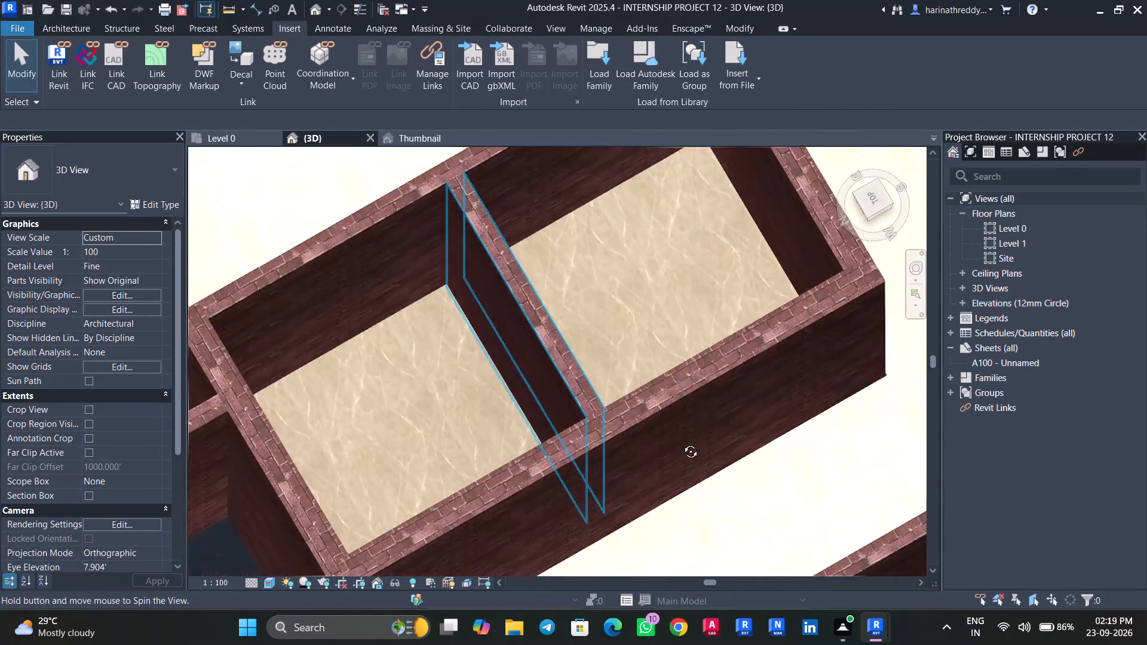
pyautogui.moveTo(682, 443); pyautogui.dragTo(679, 382, button='middle')
pyautogui.scroll(-5, 680, 380)
pyautogui.moveTo(676, 361); pyautogui.dragTo(698, 492, button='middle')
pyautogui.scroll(11, 552, 331)
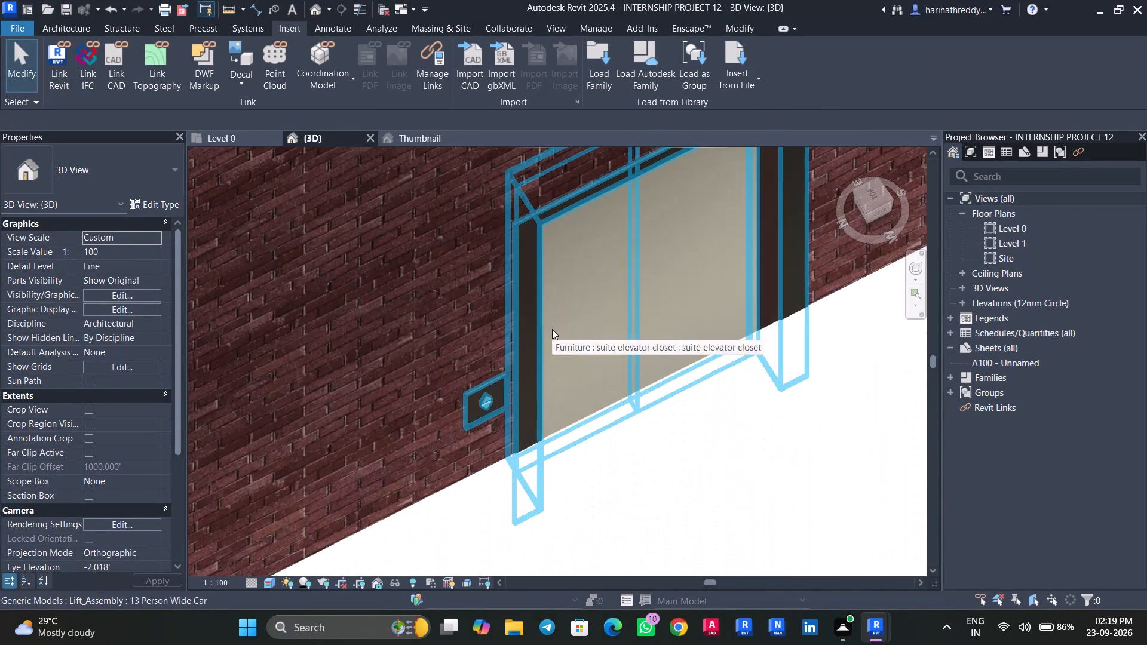
pyautogui.press('Escape')
pyautogui.click(671, 296)
pyautogui.keyDown('shift'); pyautogui.moveTo(667, 302); pyautogui.dragTo(671, 345, button='middle'); pyautogui.keyUp('shift')
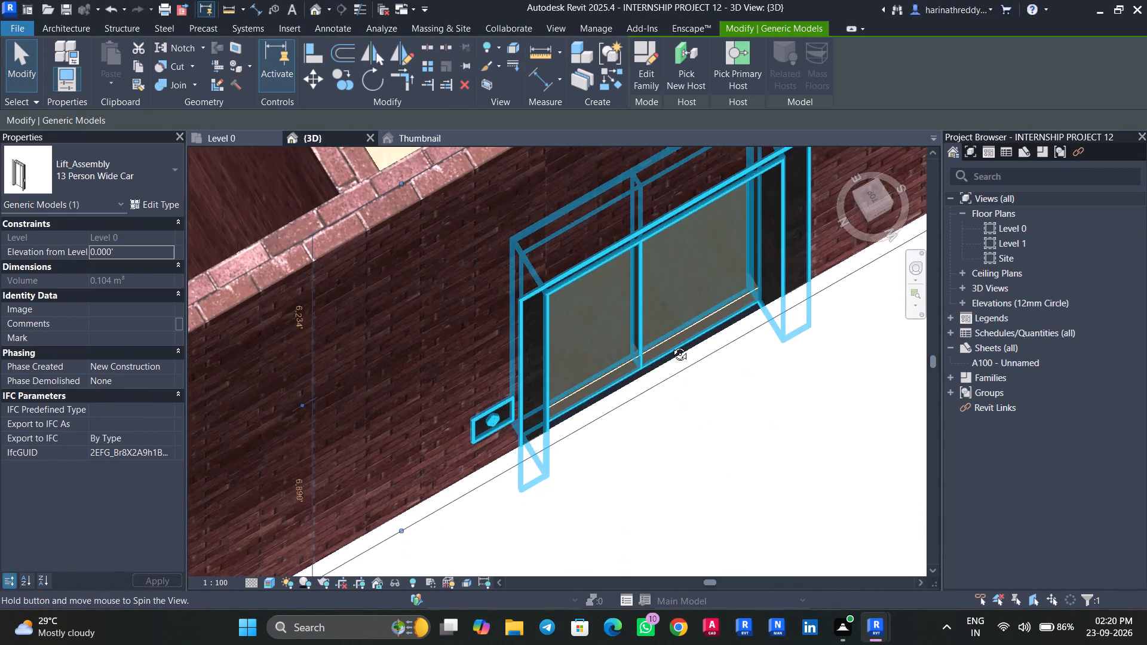
pyautogui.keyDown('shift'); pyautogui.moveTo(671, 345); pyautogui.dragTo(643, 320, button='middle'); pyautogui.keyUp('shift')
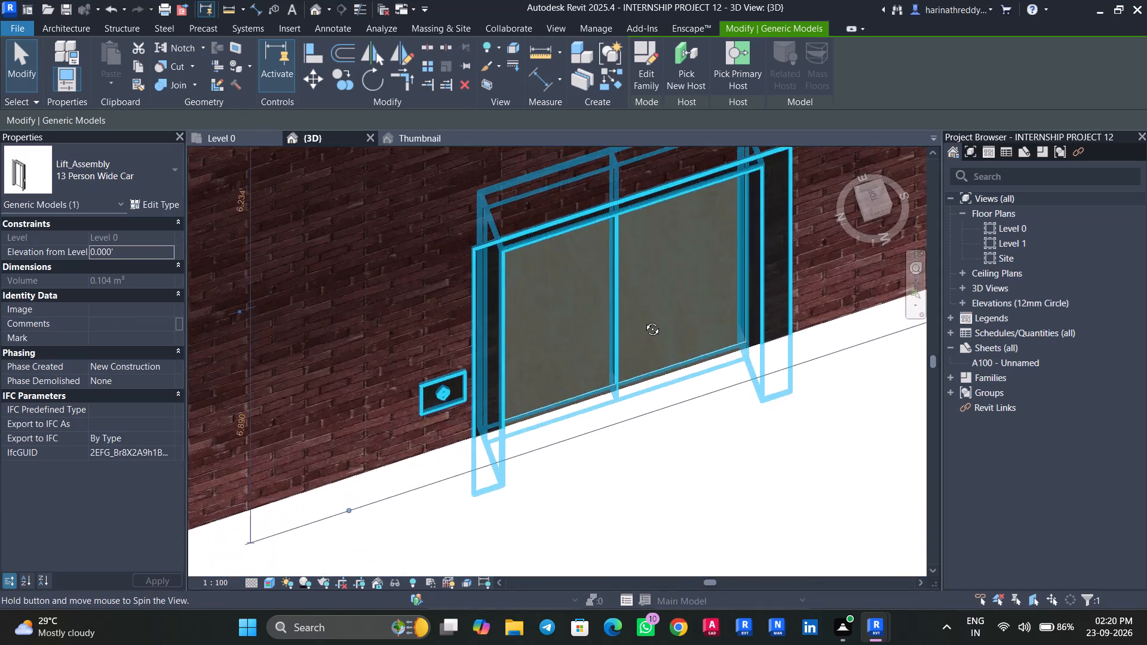
pyautogui.keyDown('shift'); pyautogui.moveTo(643, 320); pyautogui.dragTo(622, 311, button='middle'); pyautogui.keyUp('shift')
pyautogui.press('Escape')
pyautogui.scroll(-8, 575, 433)
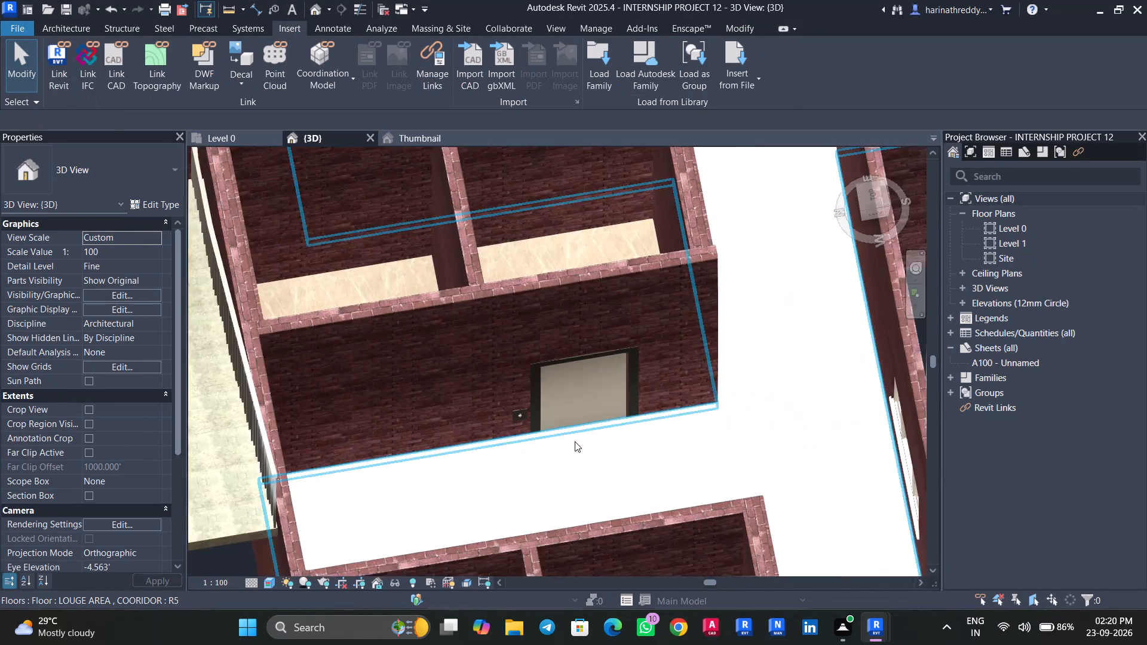
pyautogui.scroll(-7, 575, 441)
# On the Level 0 plan, place 13 Person Wide Car Lift_Assembly instances at the three remaining 7'0"X7'0" lifts around LIFT LOBBY.
pyautogui.click(230, 142)
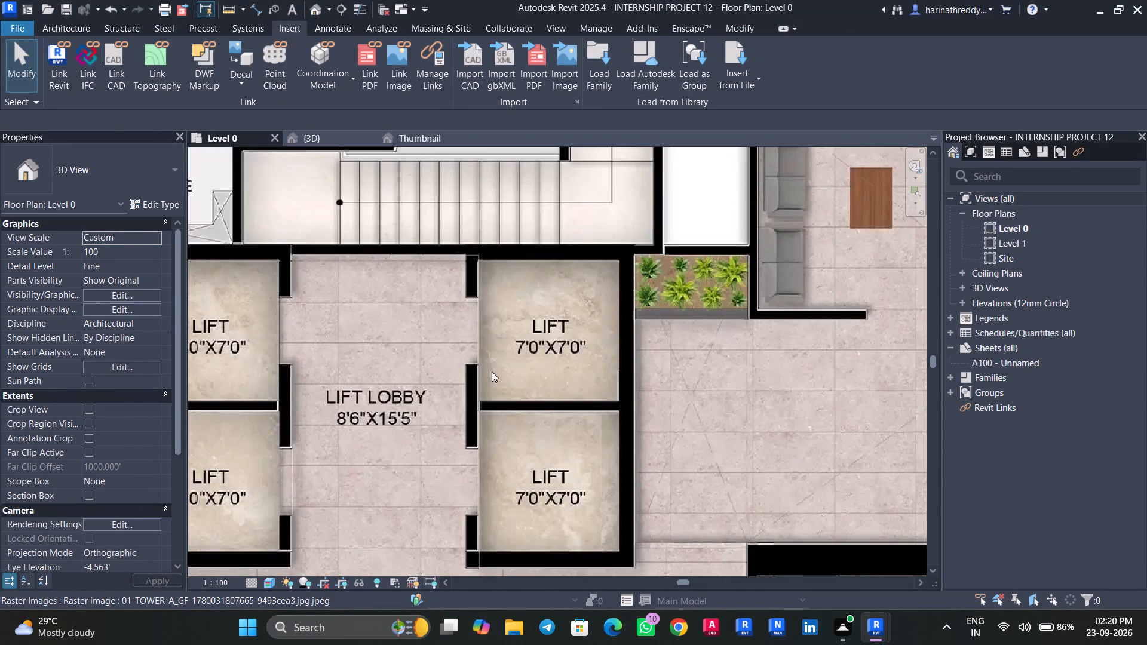
pyautogui.press('Tab')
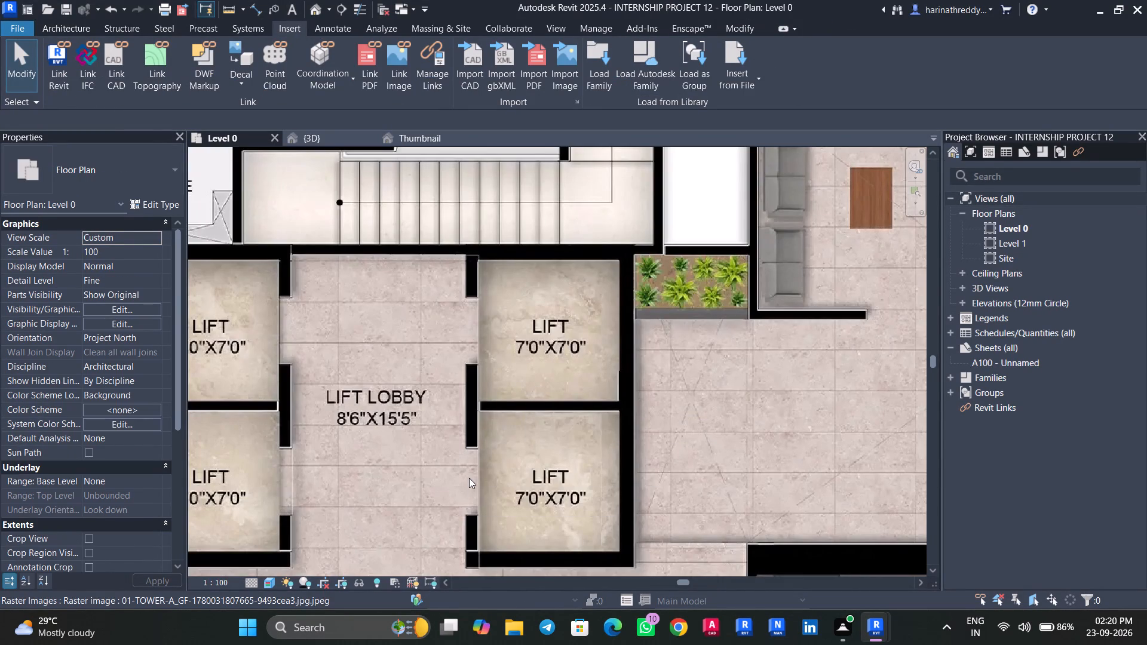
pyautogui.write('cm')
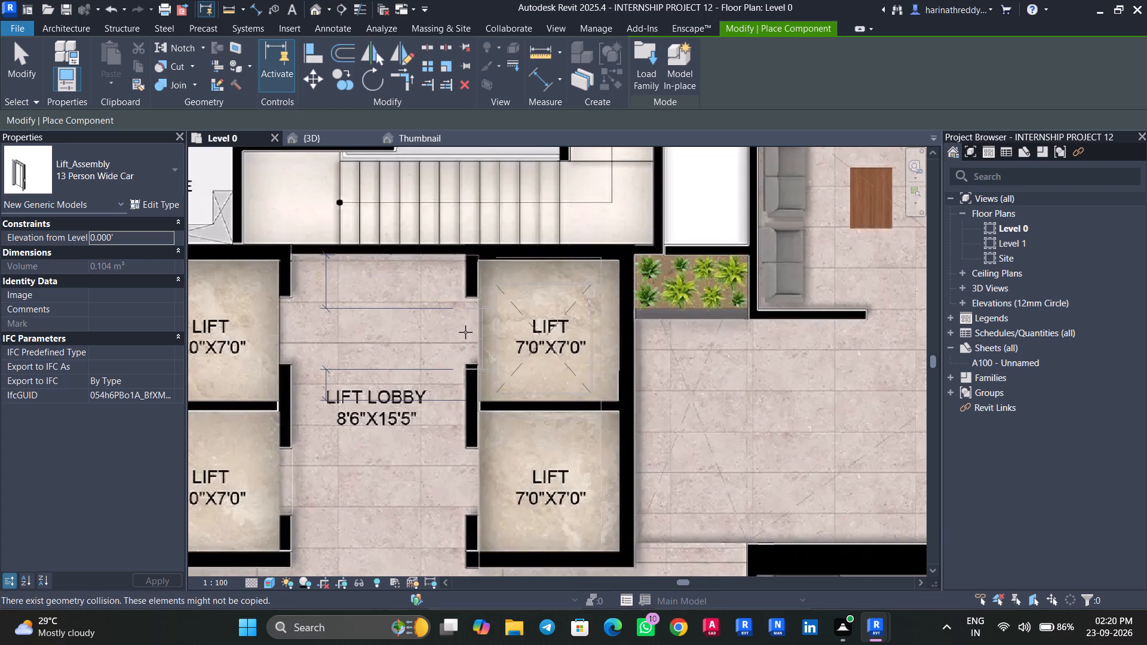
pyautogui.click(465, 332)
pyautogui.moveTo(391, 365); pyautogui.dragTo(548, 398, button='middle')
pyautogui.press('space')
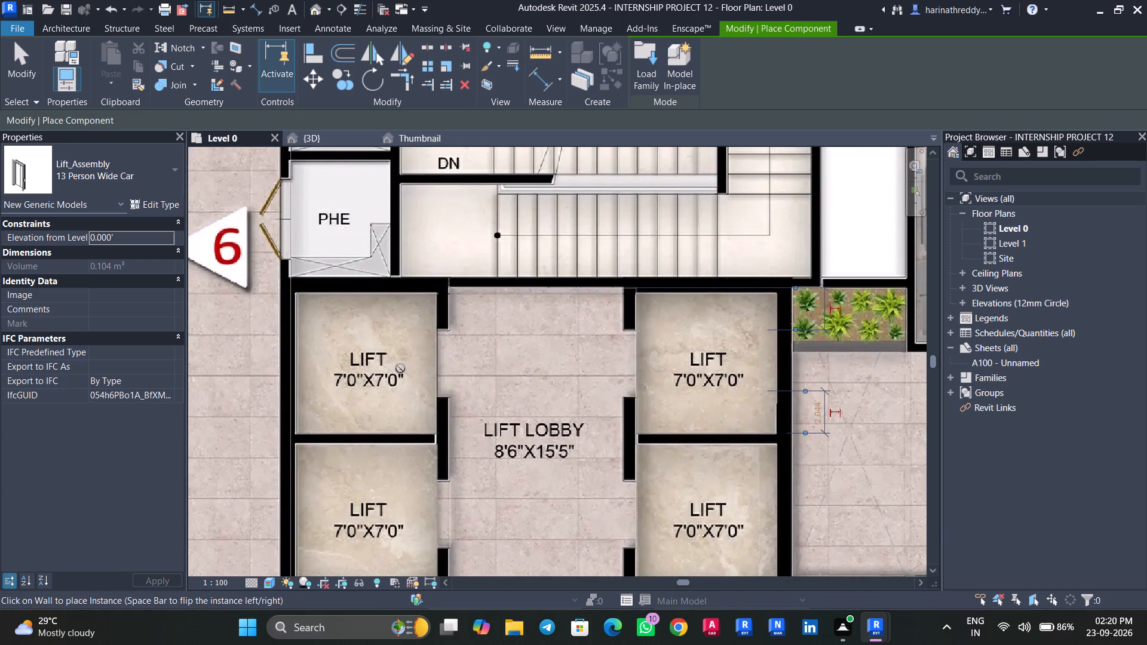
pyautogui.click(449, 373)
pyautogui.moveTo(458, 496); pyautogui.dragTo(464, 368, button='middle')
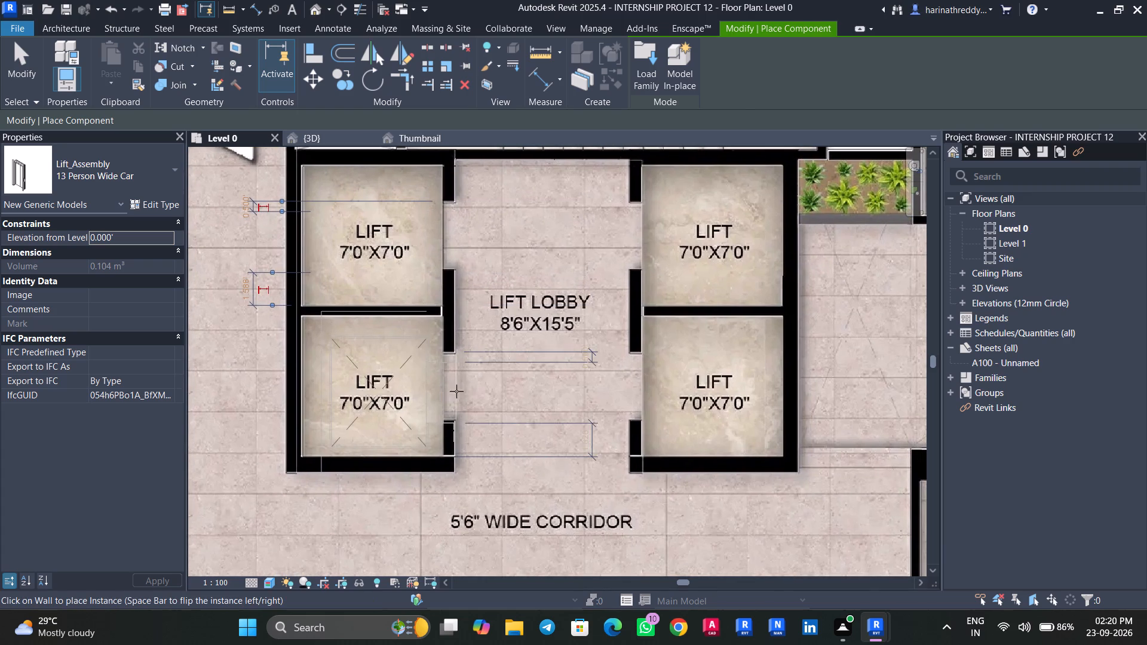
pyautogui.click(453, 383)
# Place a 13 Person Wide Car Lift_Assembly in the wall between FIRE LIFT LOBBY and the 10'3"X7'3" lift.
pyautogui.scroll(-5, 476, 423)
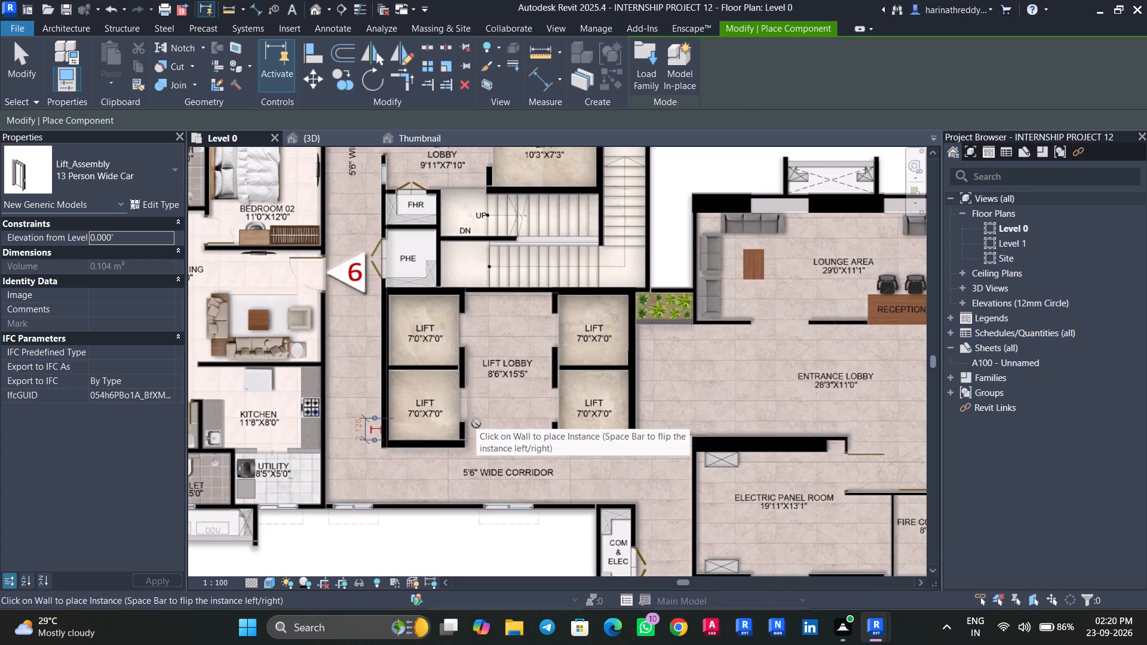
pyautogui.scroll(-4, 476, 423)
pyautogui.scroll(9, 499, 265)
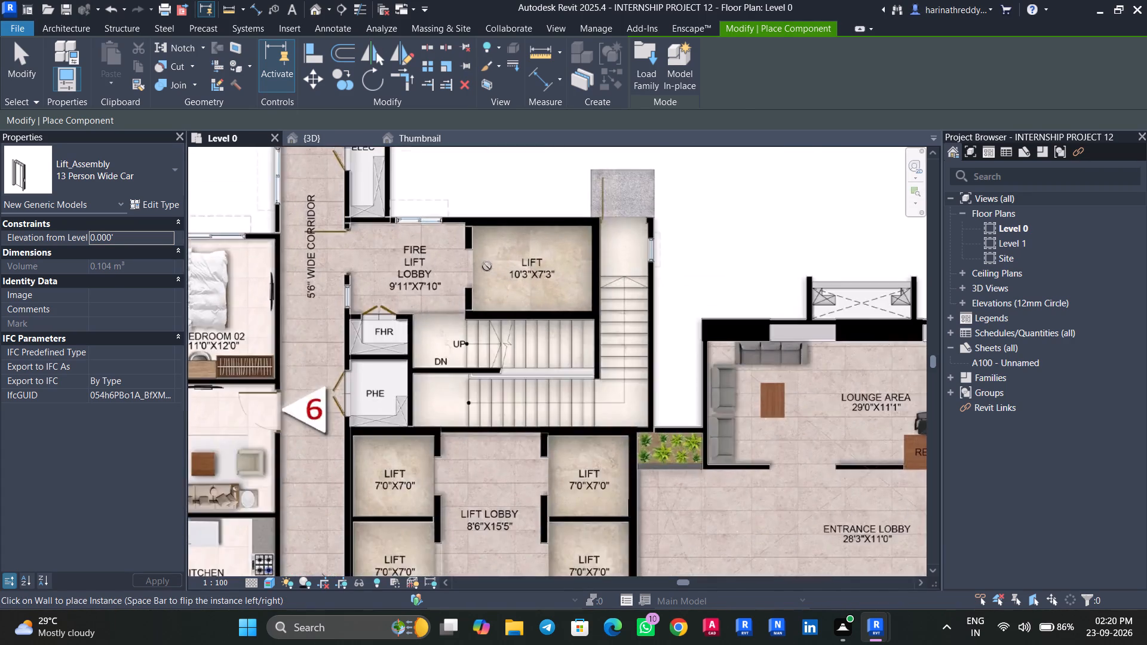
pyautogui.scroll(1, 487, 266)
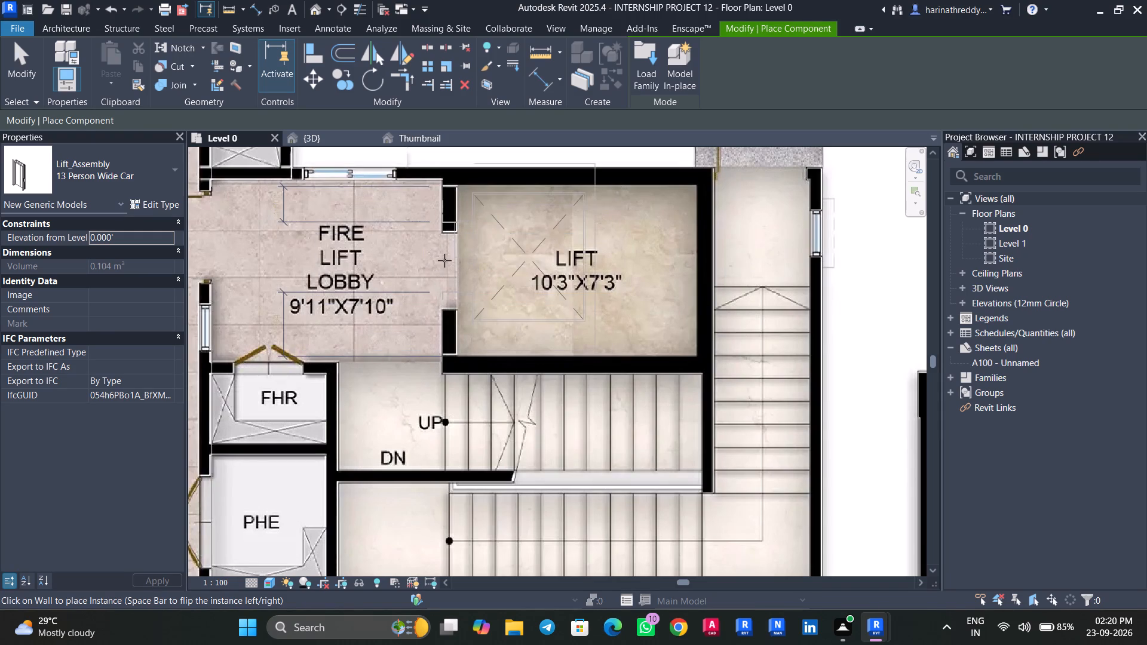
pyautogui.click(443, 269)
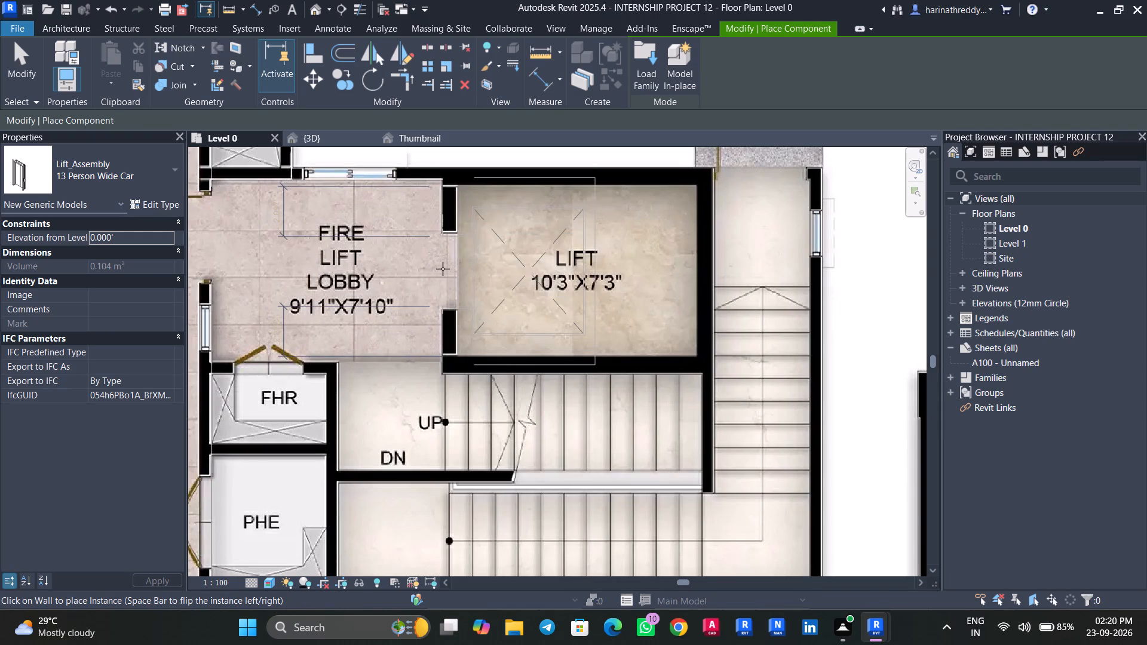
pyautogui.scroll(-5, 443, 269)
pyautogui.scroll(2, 443, 269)
pyautogui.scroll(-2, 443, 269)
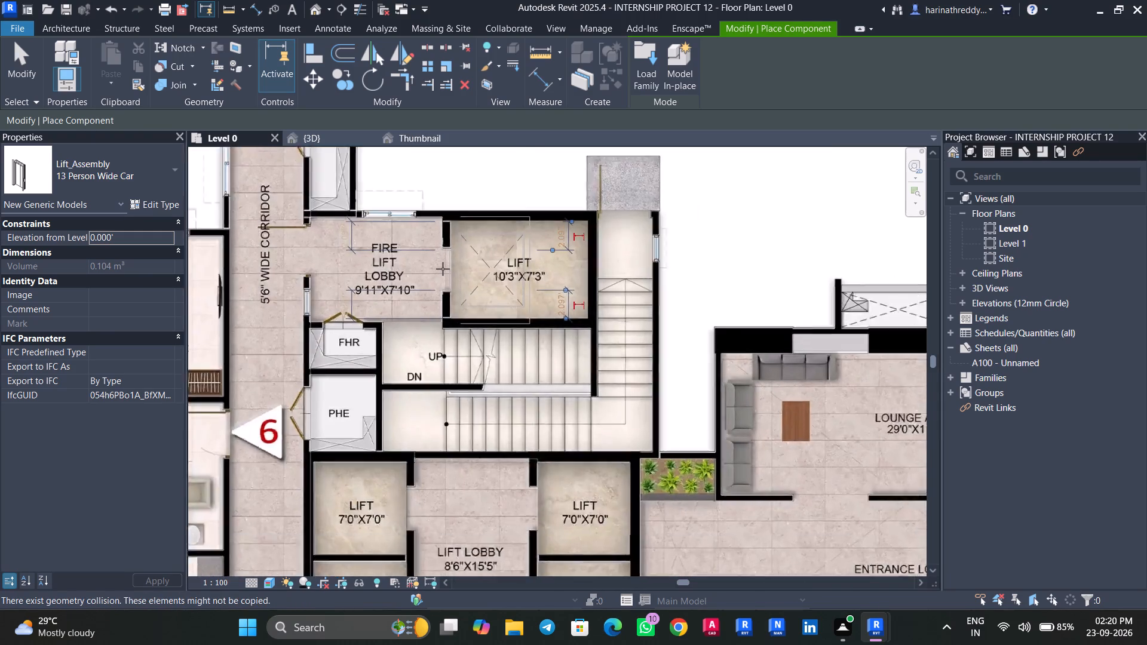
pyautogui.scroll(-6, 443, 269)
pyautogui.press('Escape')
pyautogui.press('Escape')
pyautogui.press('Escape')
pyautogui.press('Escape')
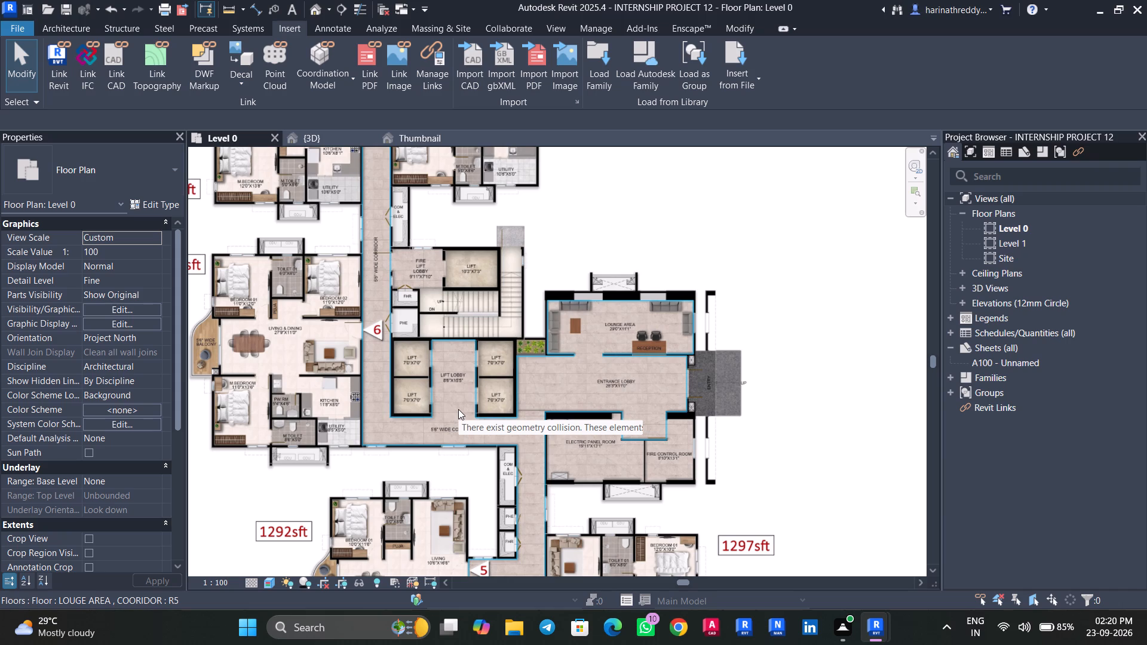
# Place an LR722_Conjunto_Cama bed in BEDROOM 01 of the 1292sft apartment, rotated so its headboard sits against the outer side wall.
pyautogui.scroll(-3, 458, 409)
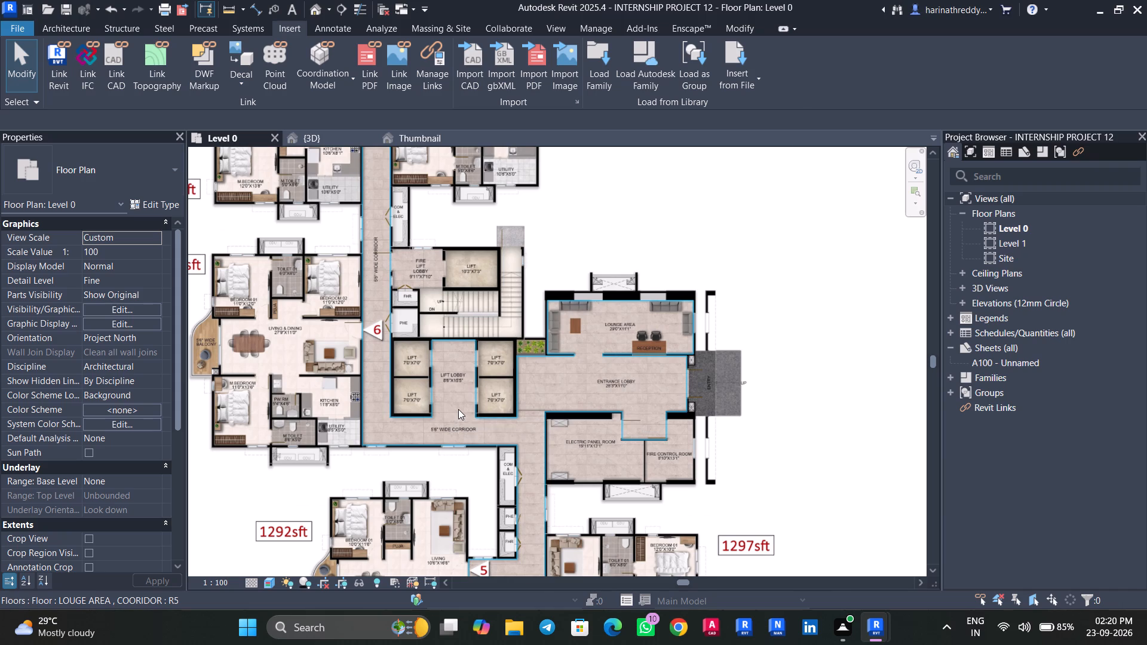
pyautogui.scroll(-2, 458, 409)
pyautogui.scroll(5, 351, 422)
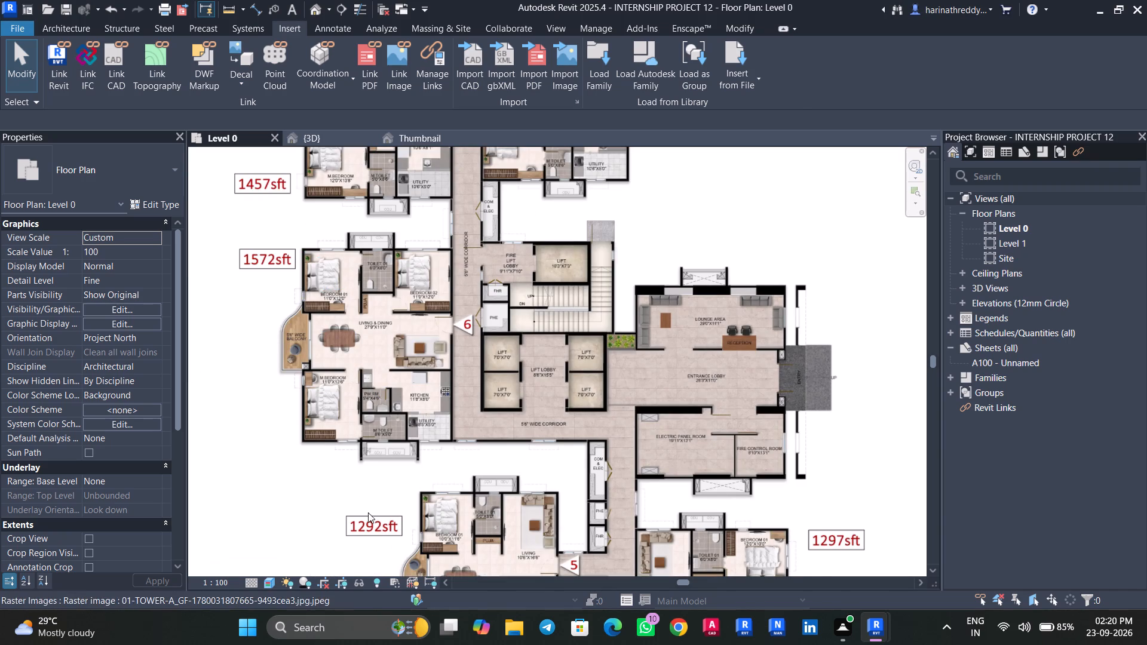
pyautogui.moveTo(374, 511); pyautogui.dragTo(342, 386, button='middle')
pyautogui.write('cm')
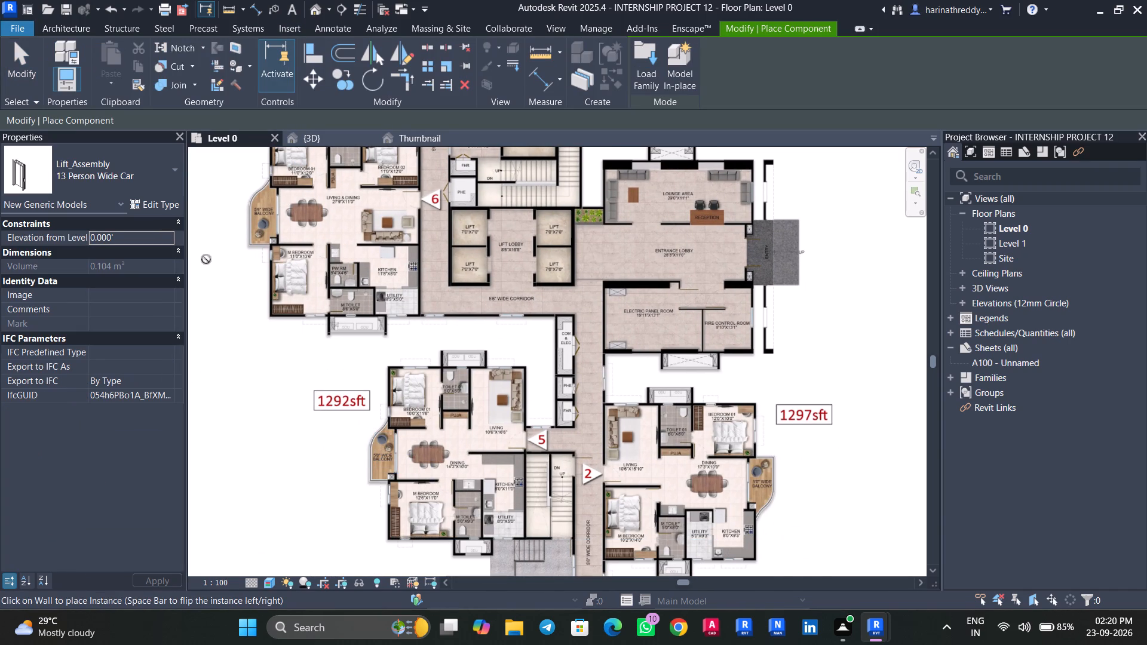
pyautogui.click(108, 178)
pyautogui.scroll(4, 116, 388)
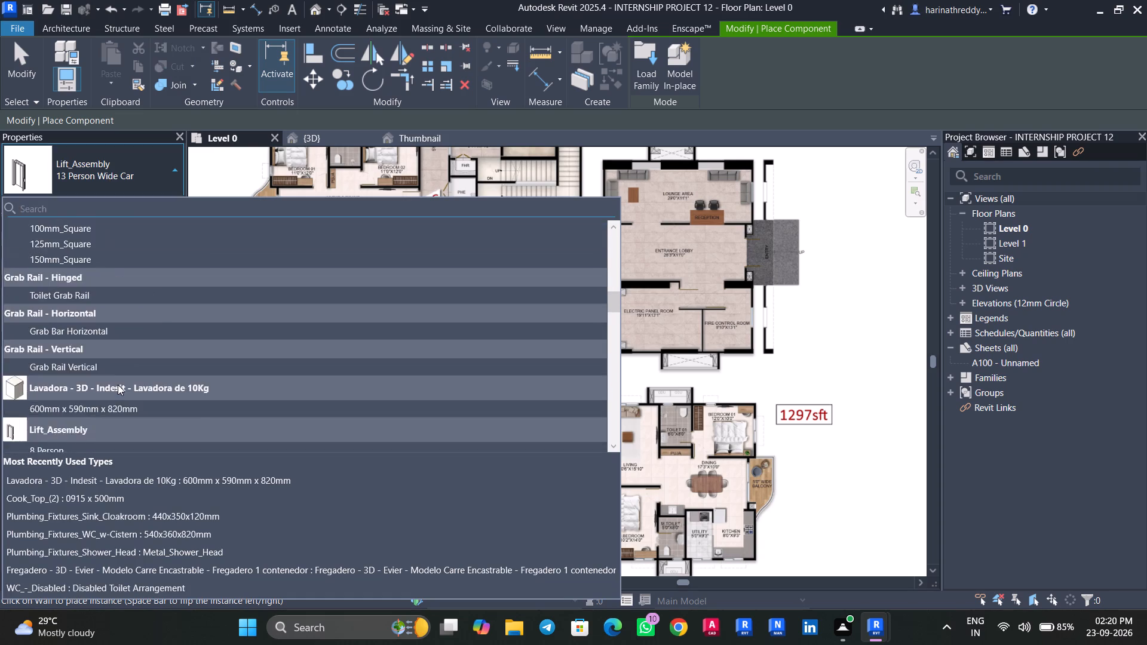
pyautogui.scroll(3, 118, 385)
pyautogui.scroll(-5, 118, 385)
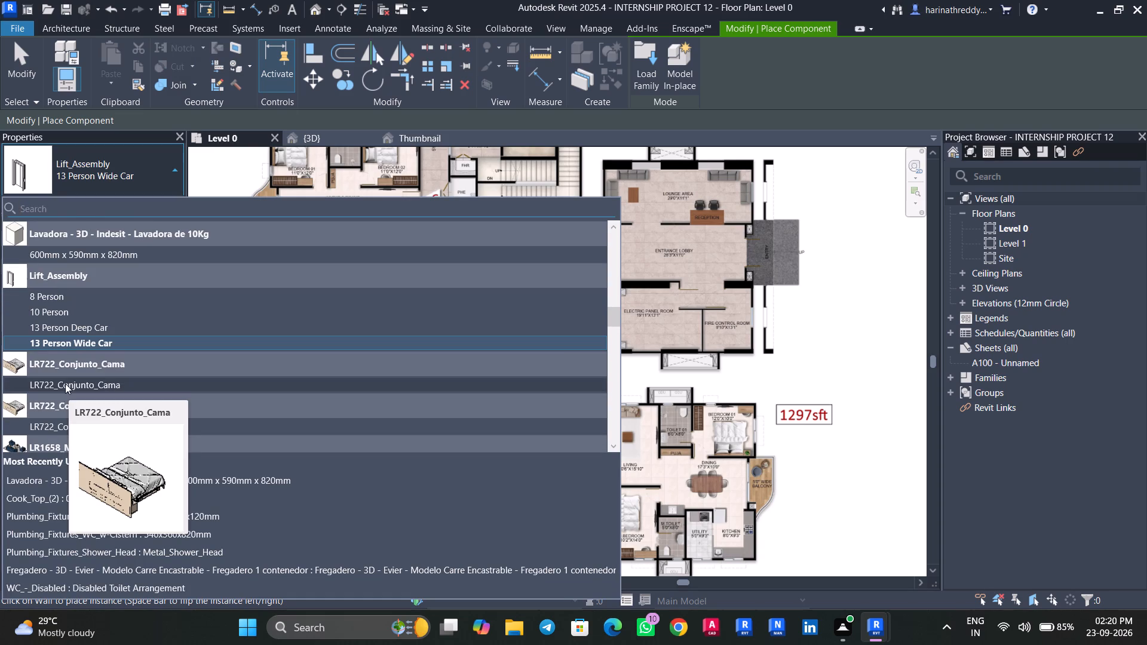
pyautogui.scroll(11, 65, 414)
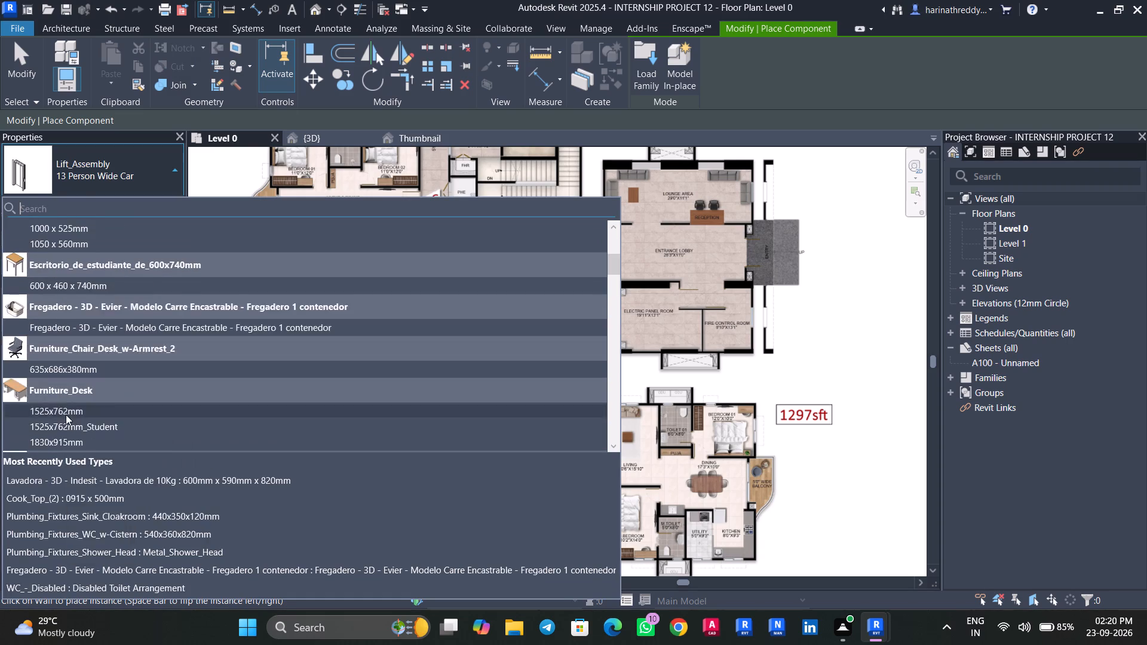
pyautogui.scroll(4, 66, 414)
pyautogui.scroll(-1, 66, 414)
pyautogui.scroll(4, 66, 414)
pyautogui.scroll(-5, 66, 414)
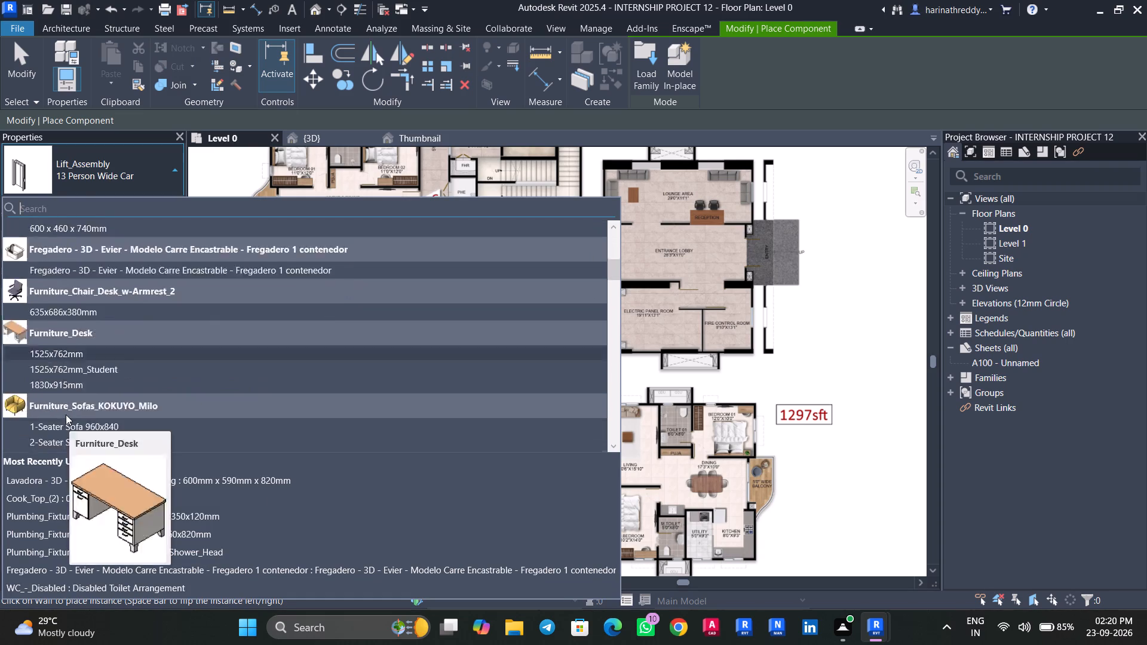
pyautogui.scroll(-10, 66, 414)
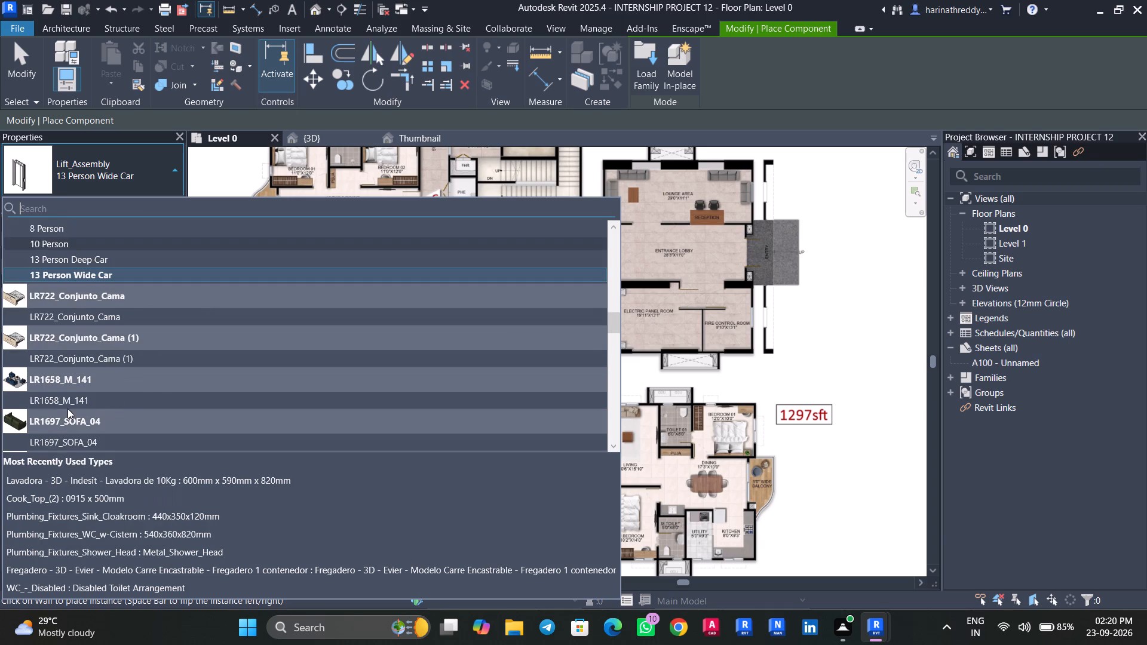
pyautogui.click(82, 317)
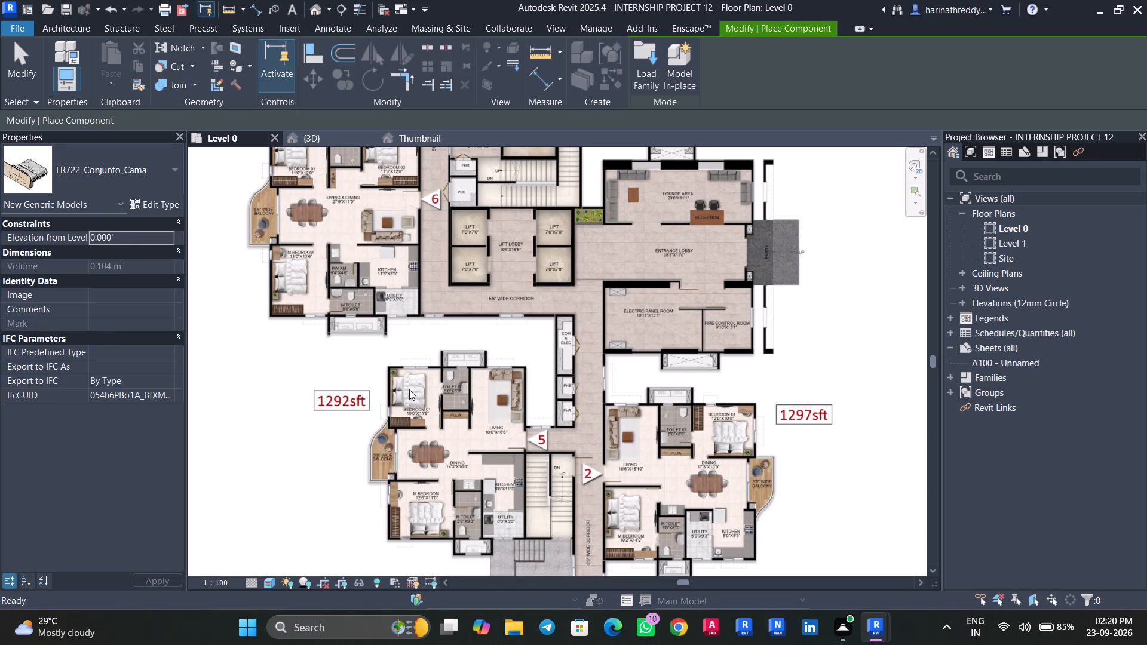
pyautogui.scroll(3, 409, 392)
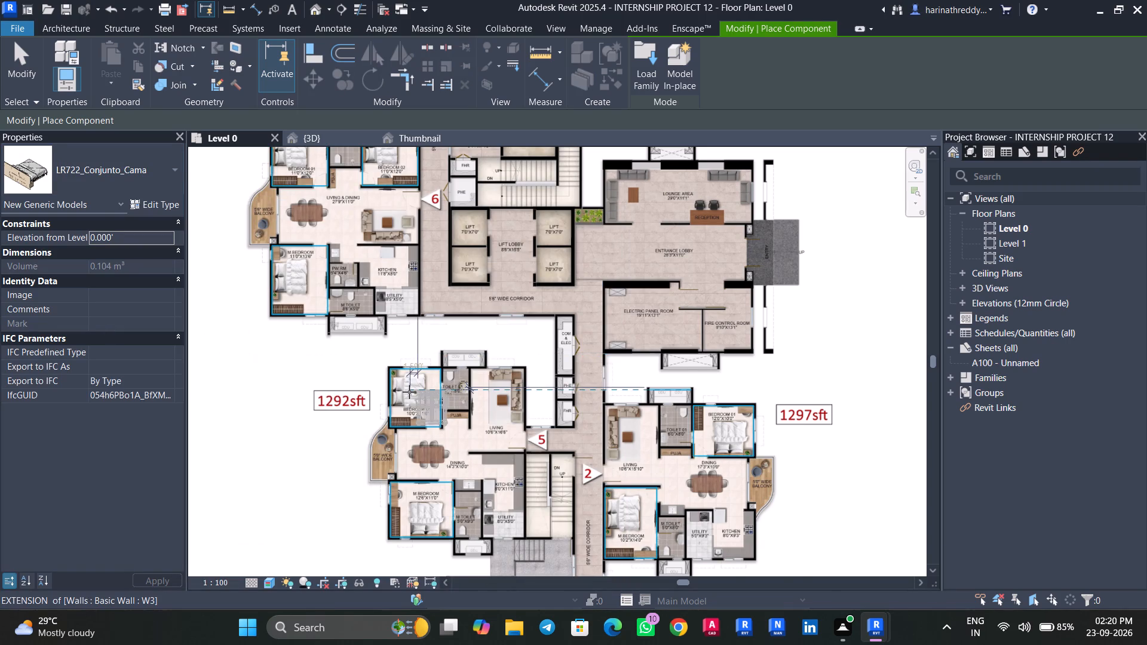
pyautogui.scroll(6, 409, 392)
pyautogui.press('space')
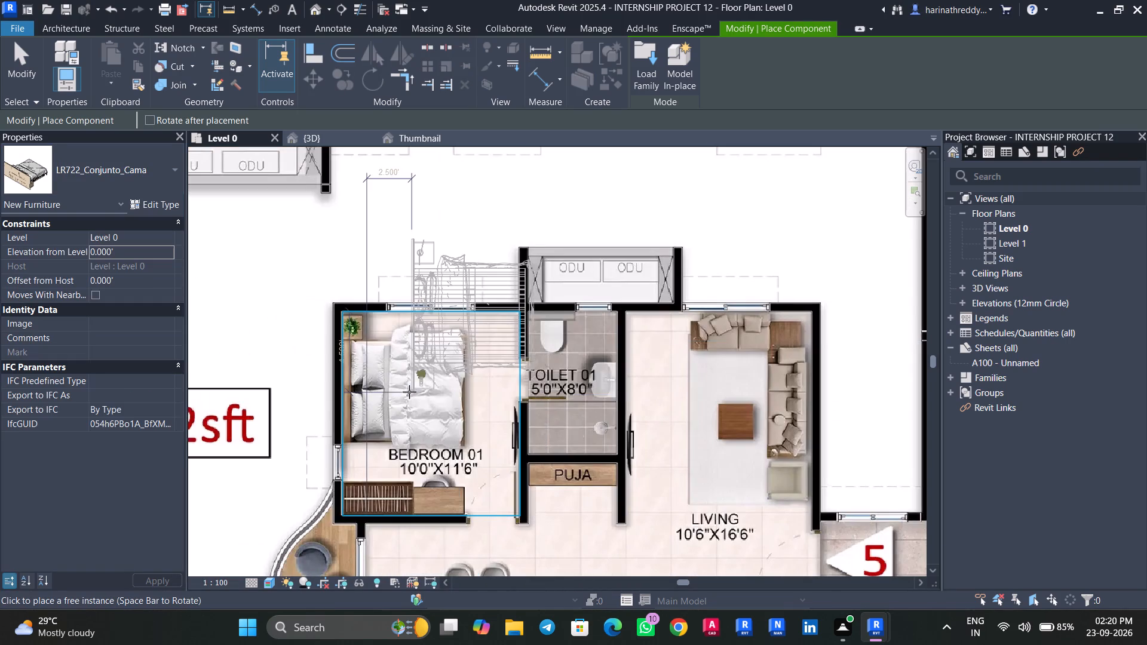
pyautogui.click(346, 463)
# Place an LR722_Conjunto_Cama bed in BEDROOM 02 of the 1819sft apartment, rotated so its headboard sits against the corridor wall.
pyautogui.scroll(-2, 345, 463)
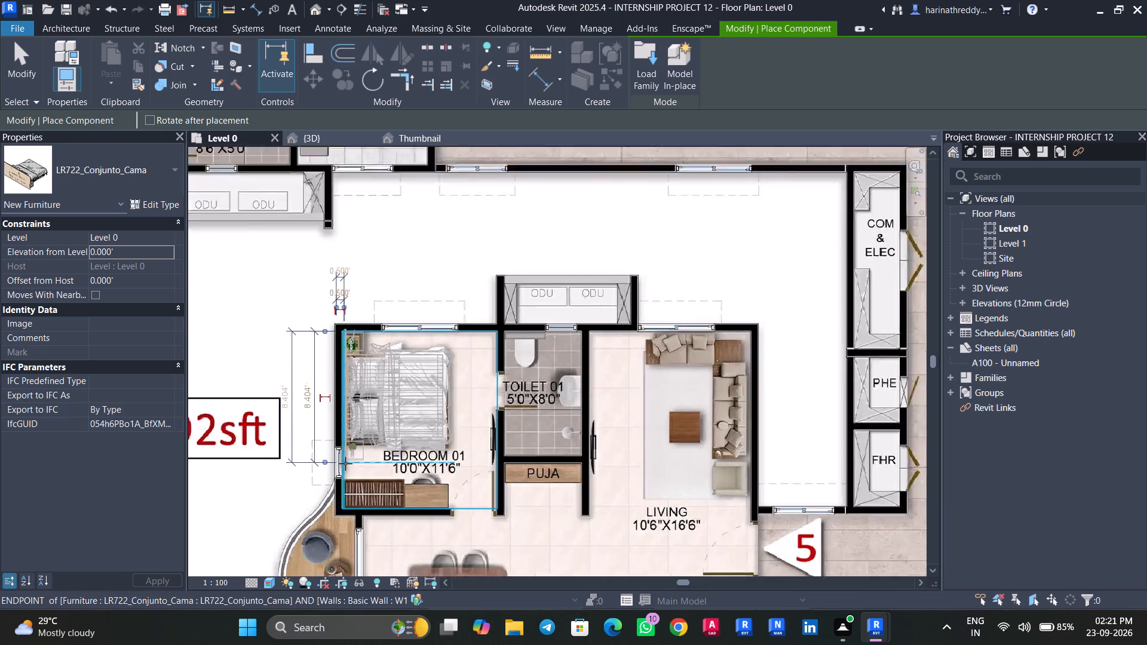
pyautogui.scroll(-6, 345, 463)
pyautogui.moveTo(406, 491); pyautogui.dragTo(436, 306, button='middle')
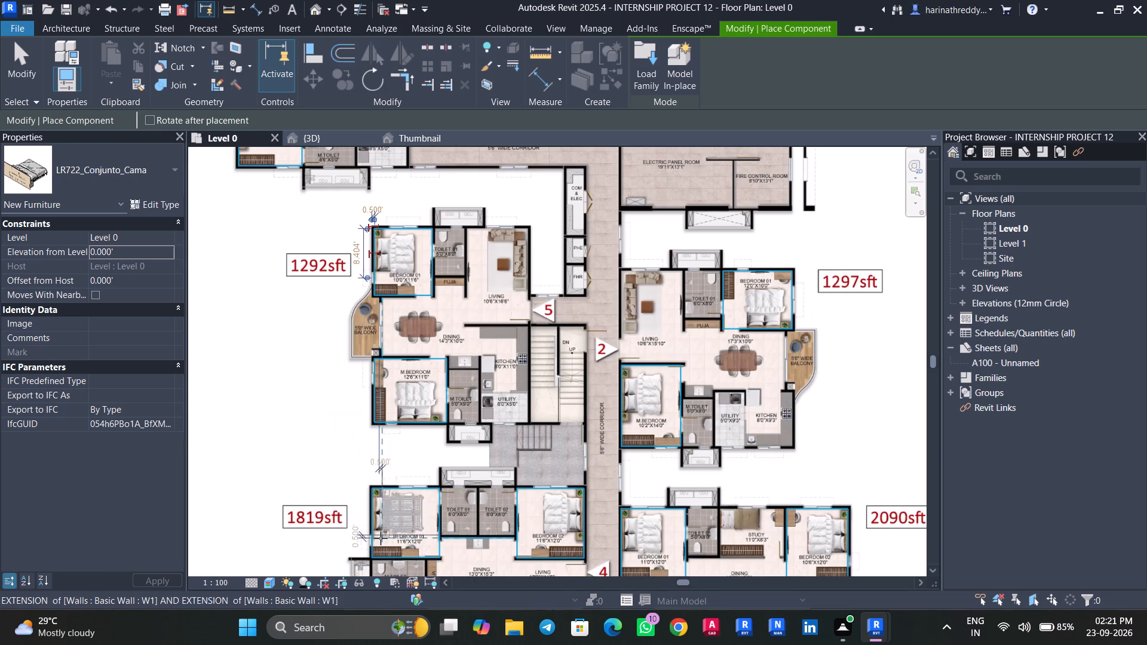
pyautogui.moveTo(476, 428); pyautogui.dragTo(476, 292, button='middle')
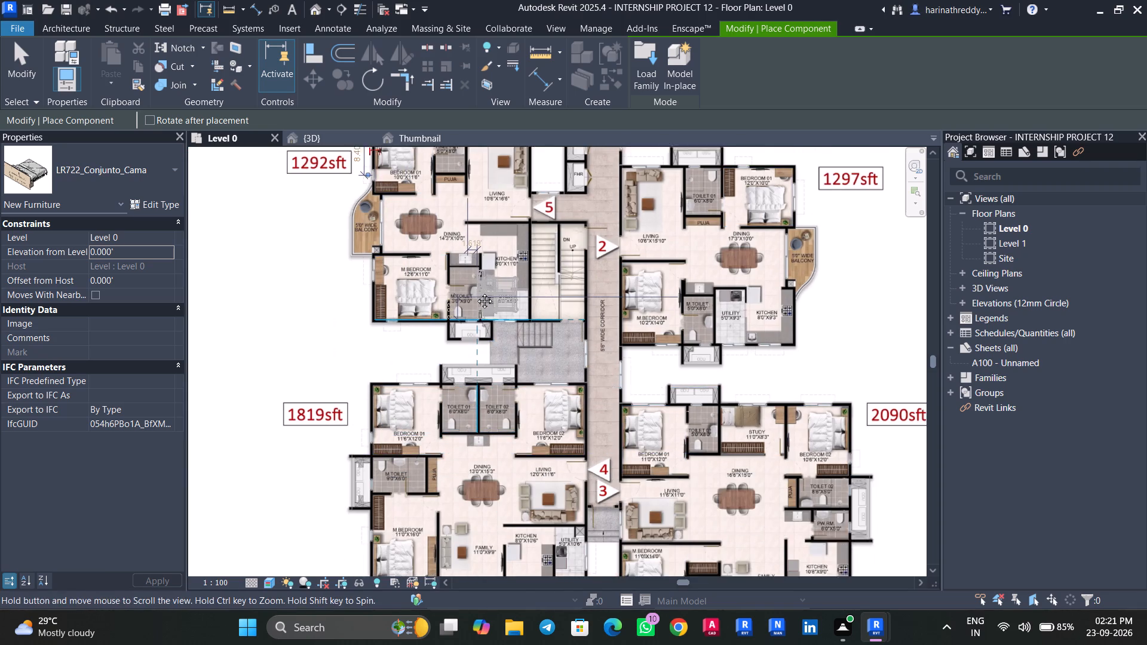
pyautogui.moveTo(476, 292); pyautogui.dragTo(473, 247, button='middle')
pyautogui.scroll(1, 473, 247)
pyautogui.scroll(6, 572, 356)
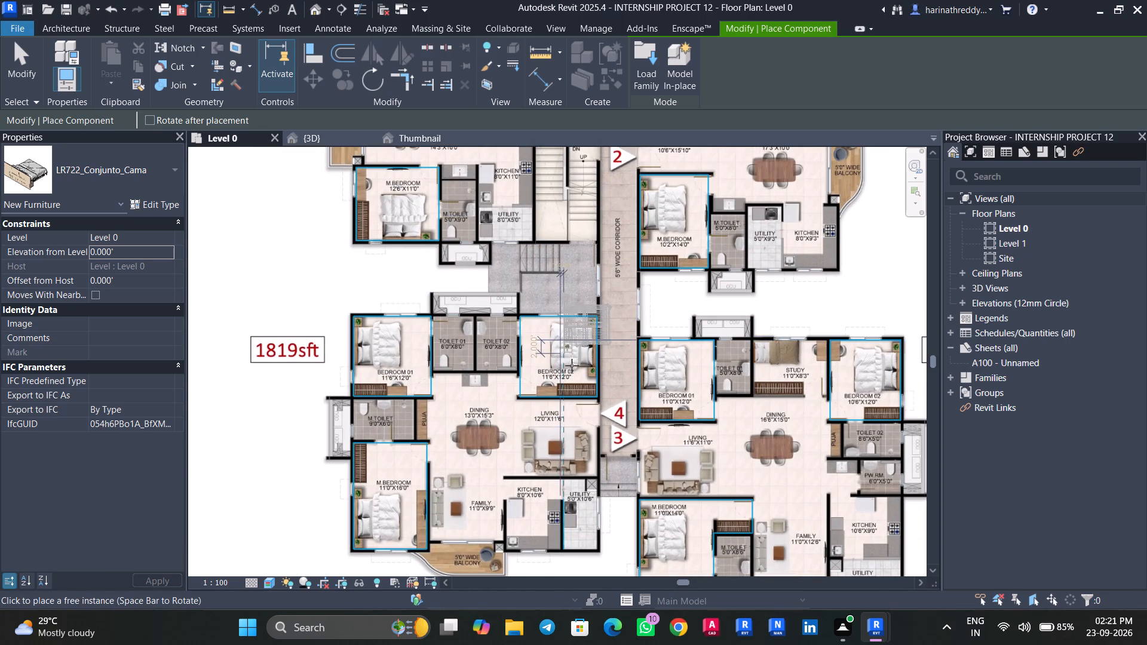
pyautogui.scroll(1, 570, 374)
pyautogui.scroll(-1, 570, 374)
pyautogui.scroll(2, 570, 374)
pyautogui.press('space')
pyautogui.press('space')
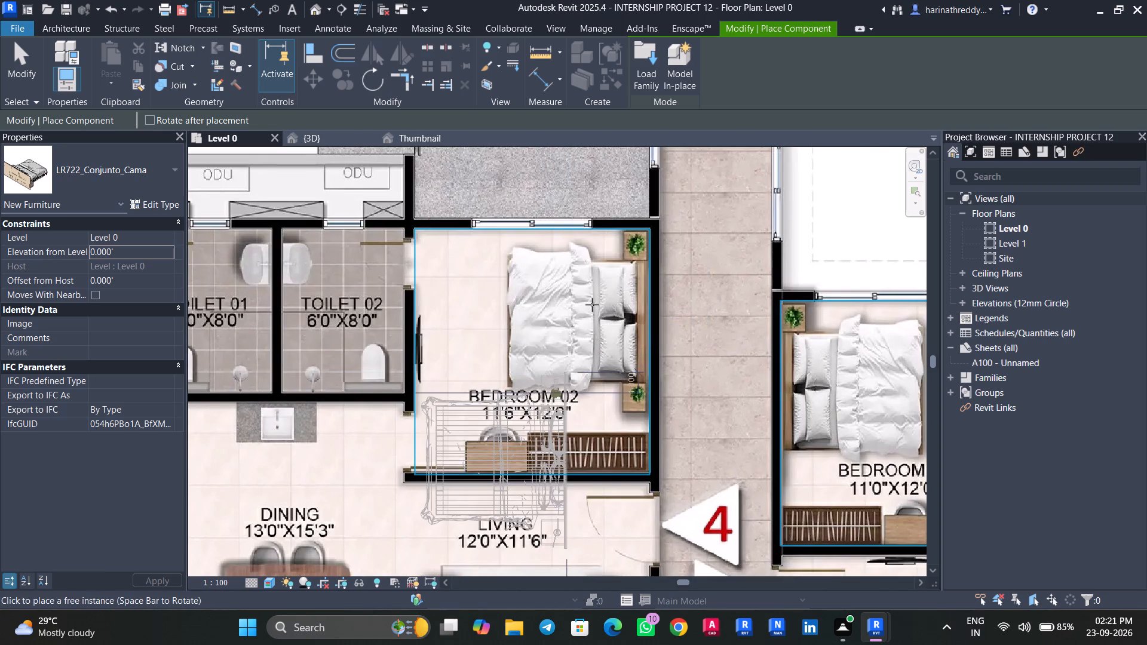
pyautogui.click(649, 231)
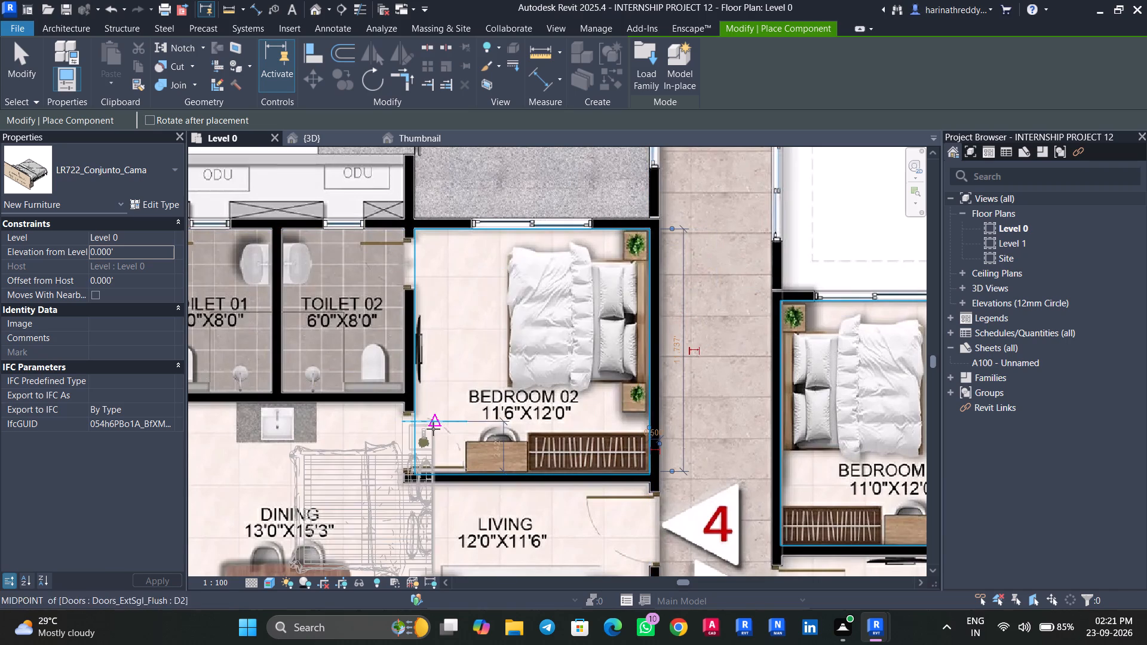
# Place an LR722_Conjunto_Cama bed in M.BEDROOM of the 1819sft apartment, rotated with its headboard against the outer side wall.
pyautogui.scroll(-7, 435, 429)
pyautogui.moveTo(436, 452); pyautogui.dragTo(484, 309, button='middle')
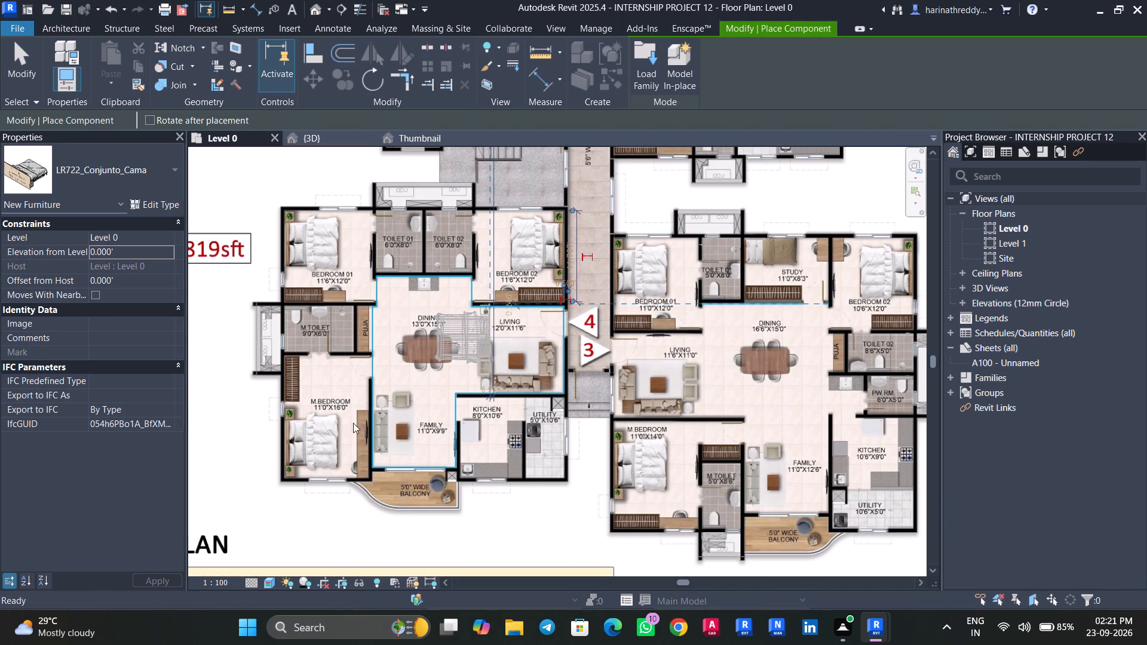
pyautogui.press('space')
pyautogui.press('space')
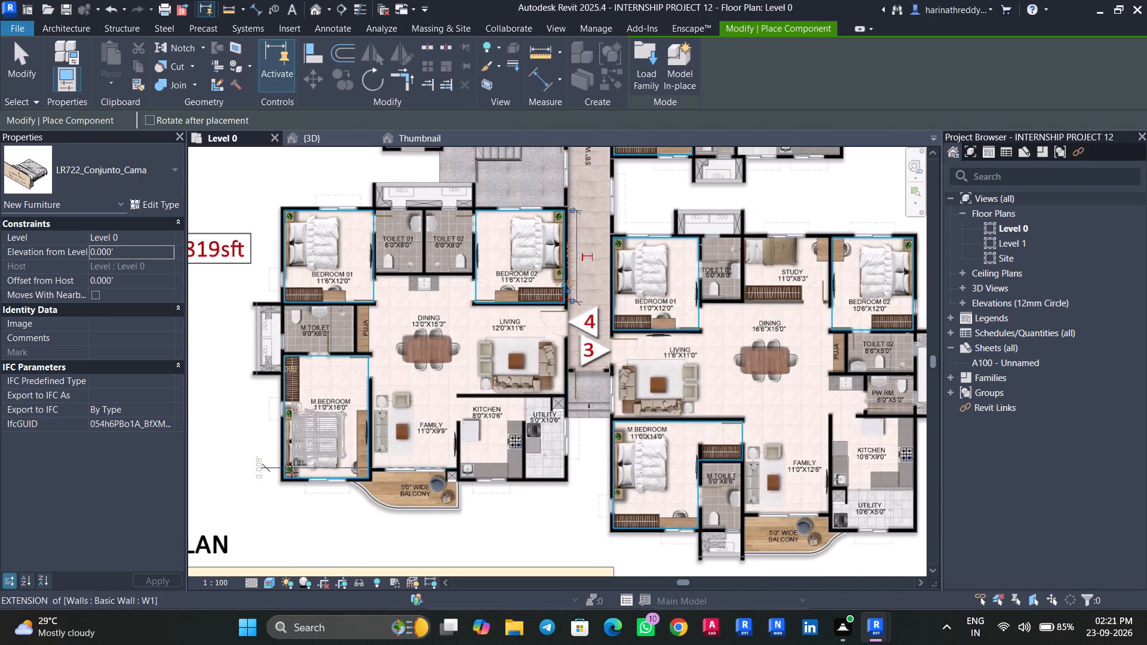
pyautogui.scroll(5, 292, 472)
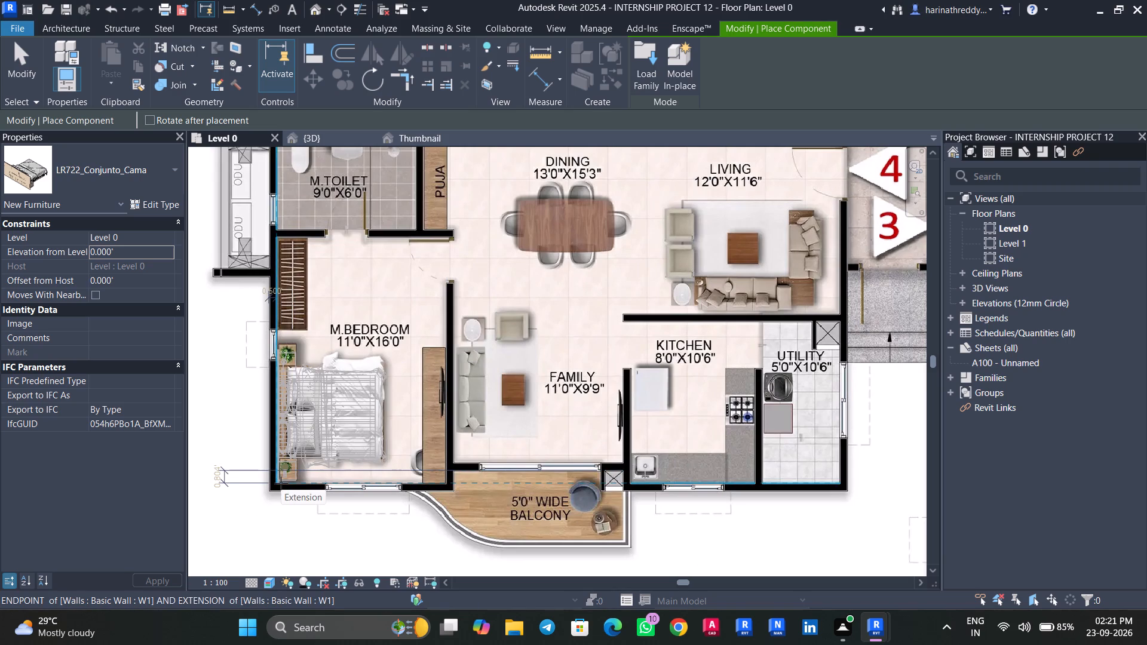
pyautogui.click(282, 480)
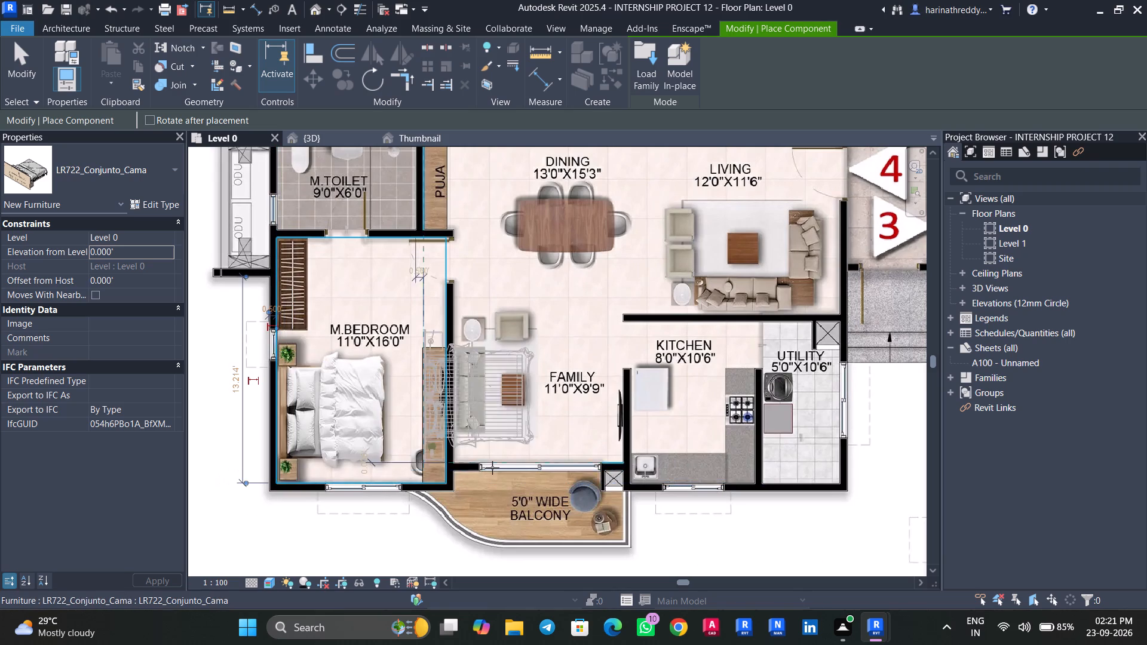
# Place LR722_Conjunto_Cama beds in M.BEDROOM and BEDROOM 01 of the 2090sft apartment, with headboards against the corridor-side wall.
pyautogui.scroll(-5, 493, 468)
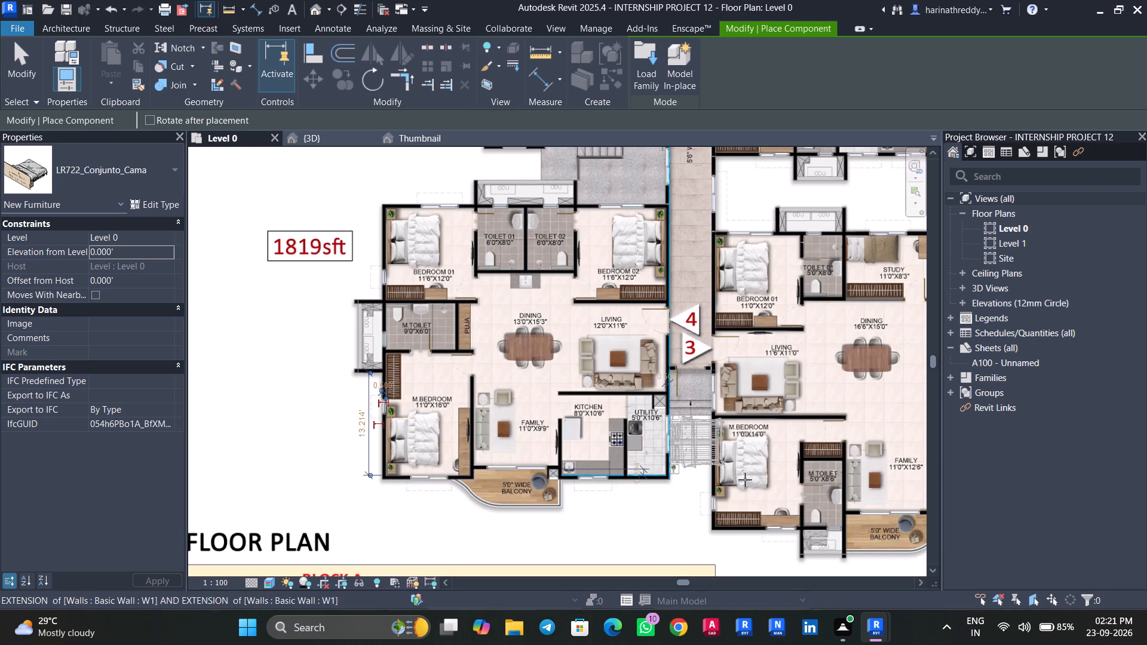
pyautogui.scroll(5, 740, 500)
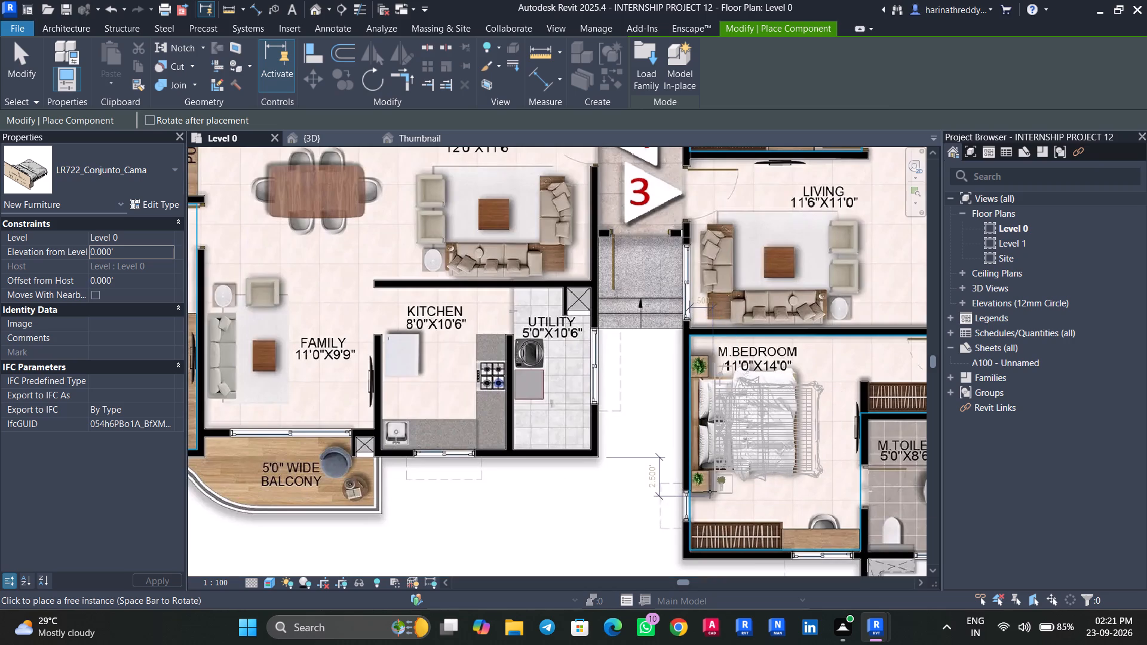
pyautogui.click(691, 491)
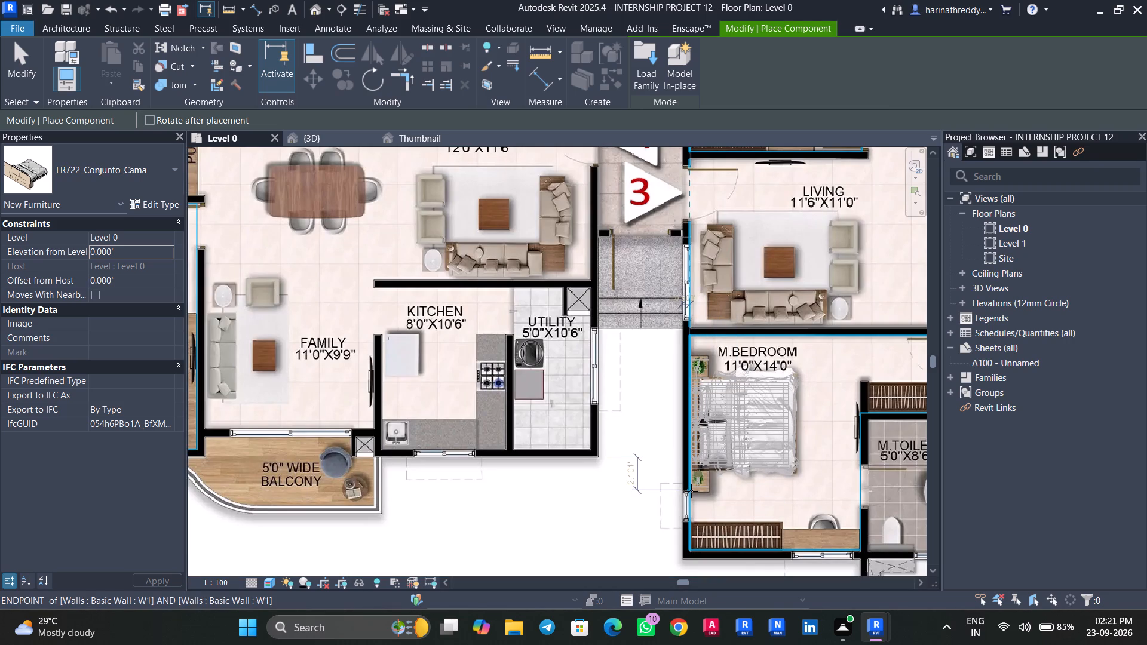
pyautogui.scroll(-4, 691, 491)
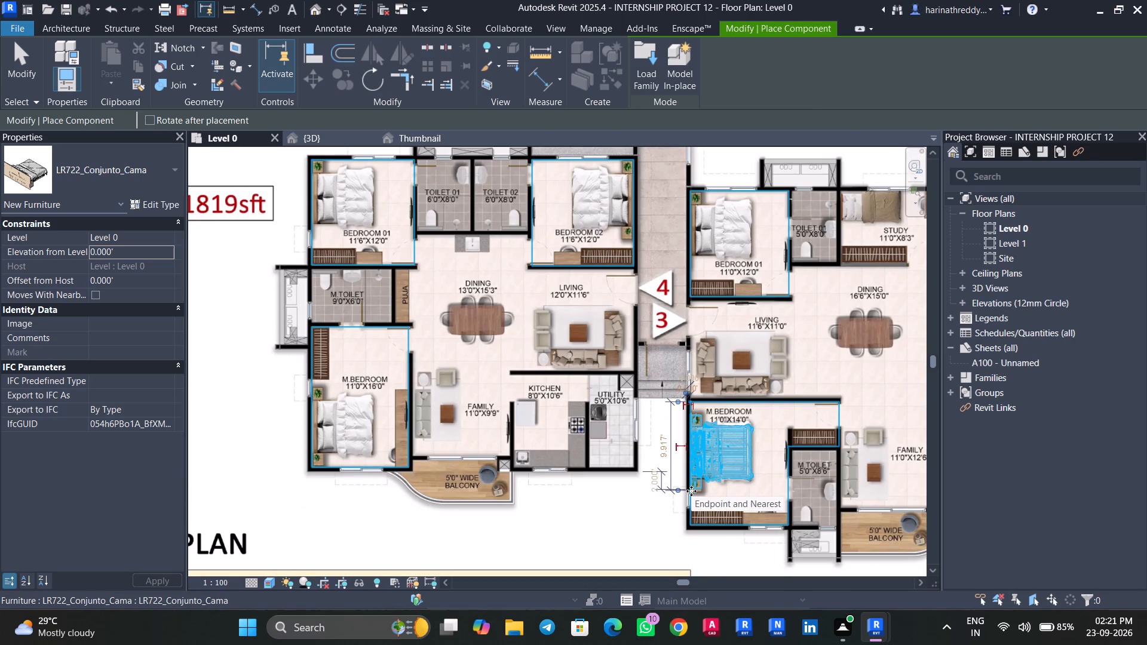
pyautogui.click(695, 262)
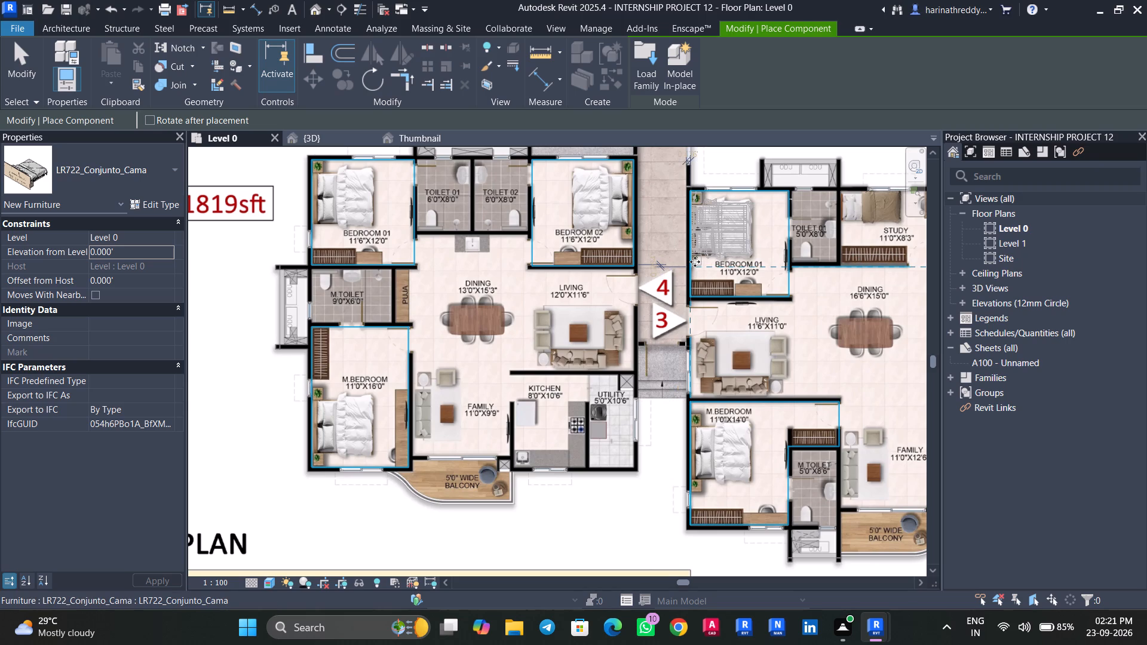
# Place an LR722_Conjunto_Cama bed in BEDROOM 02 of the 2090sft apartment, rotated so its headboard meets the outer side wall.
pyautogui.moveTo(814, 376); pyautogui.dragTo(641, 376, button='middle')
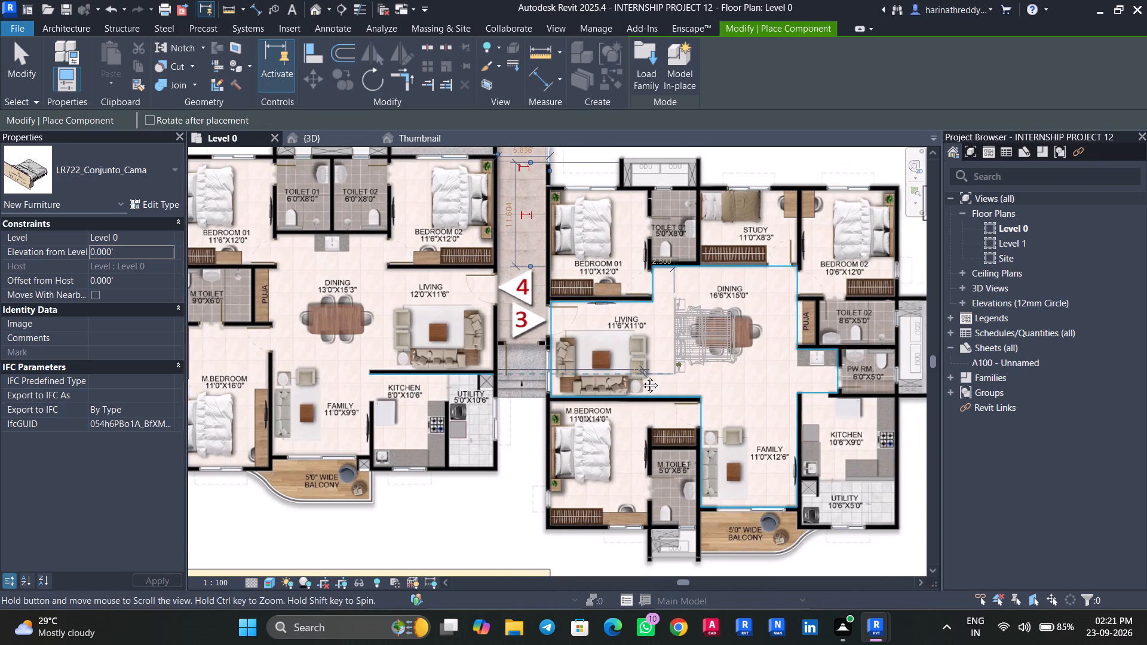
pyautogui.moveTo(641, 376); pyautogui.dragTo(626, 377, button='middle')
pyautogui.press('space')
pyautogui.press('space')
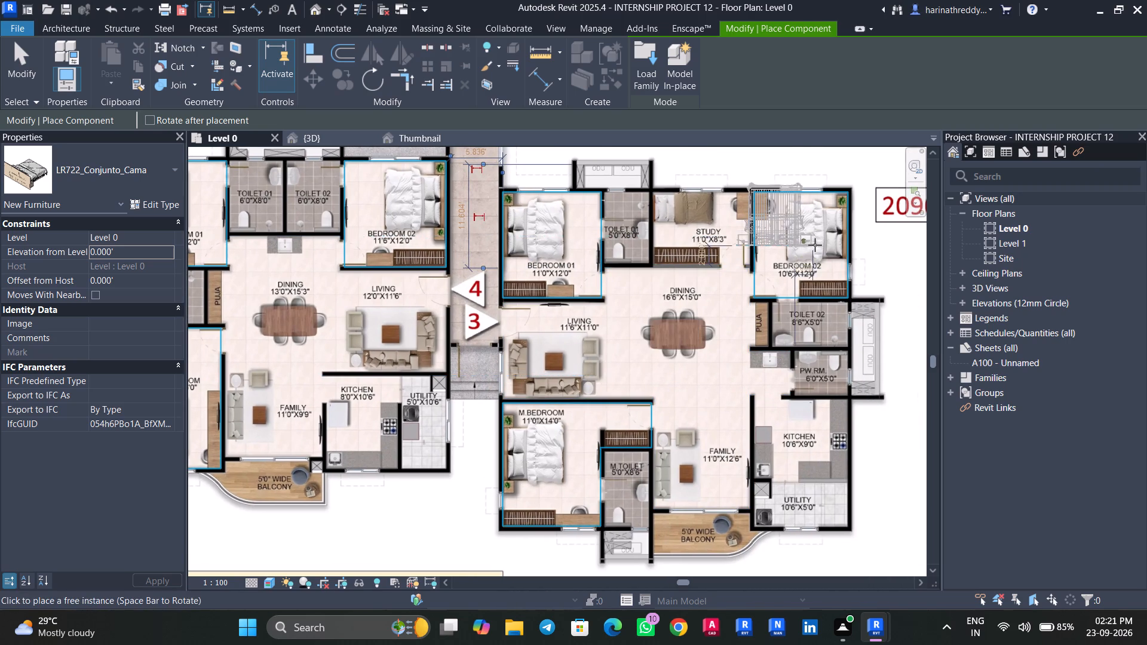
pyautogui.scroll(4, 836, 214)
pyautogui.moveTo(835, 208); pyautogui.dragTo(755, 328, button='middle')
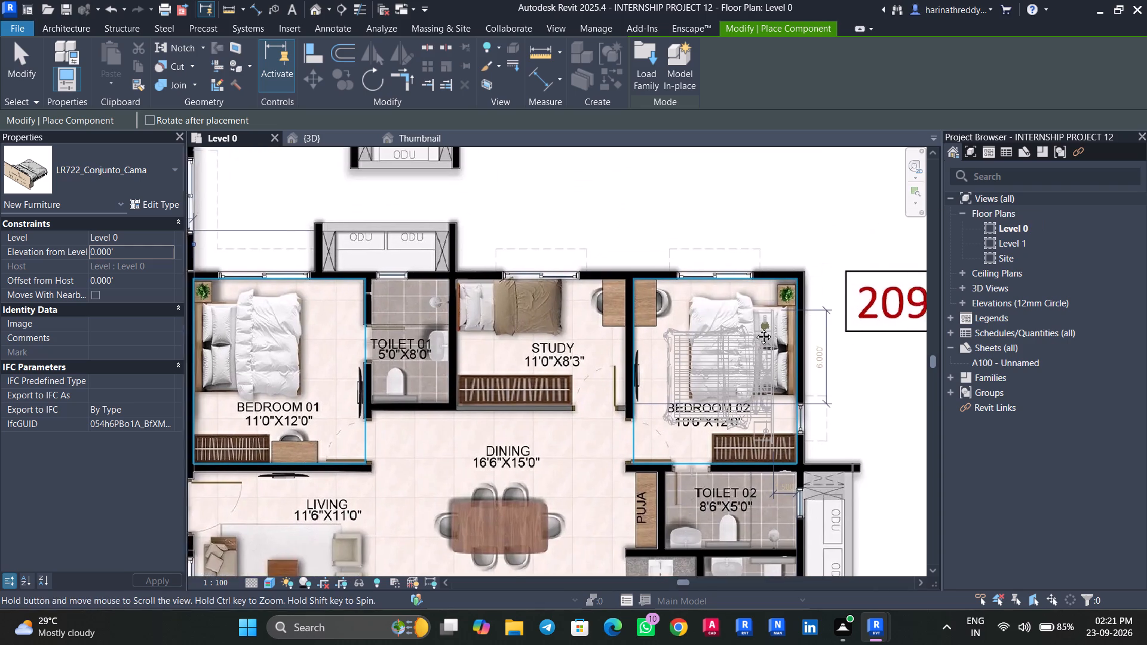
pyautogui.moveTo(755, 328); pyautogui.dragTo(753, 329, button='middle')
pyautogui.scroll(5, 766, 311)
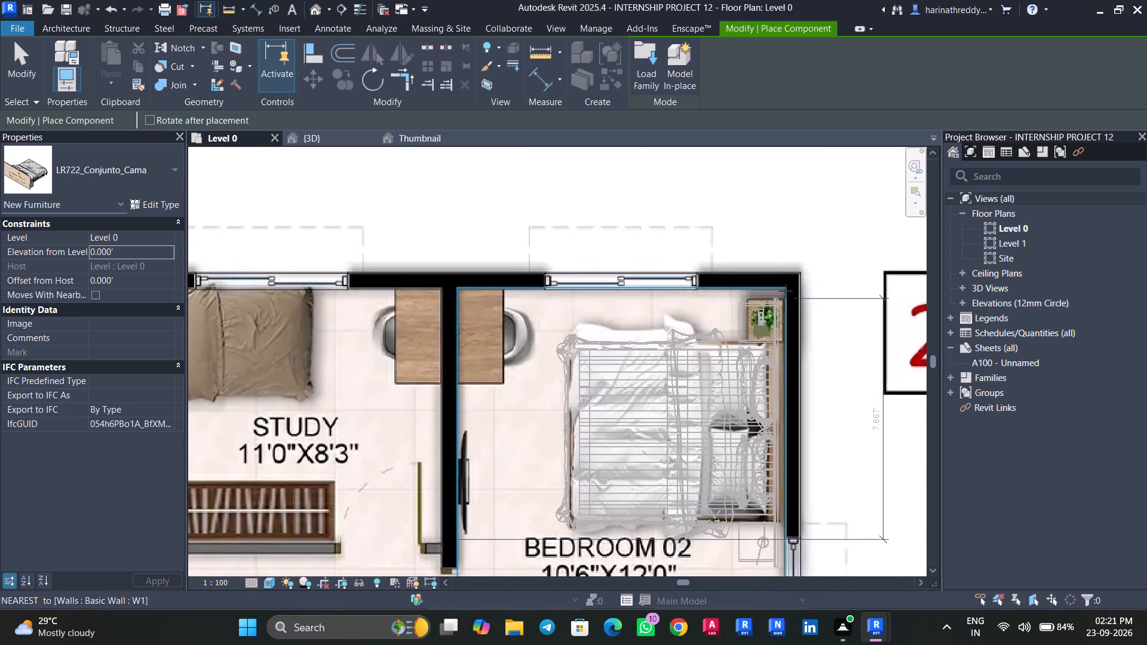
pyautogui.click(787, 288)
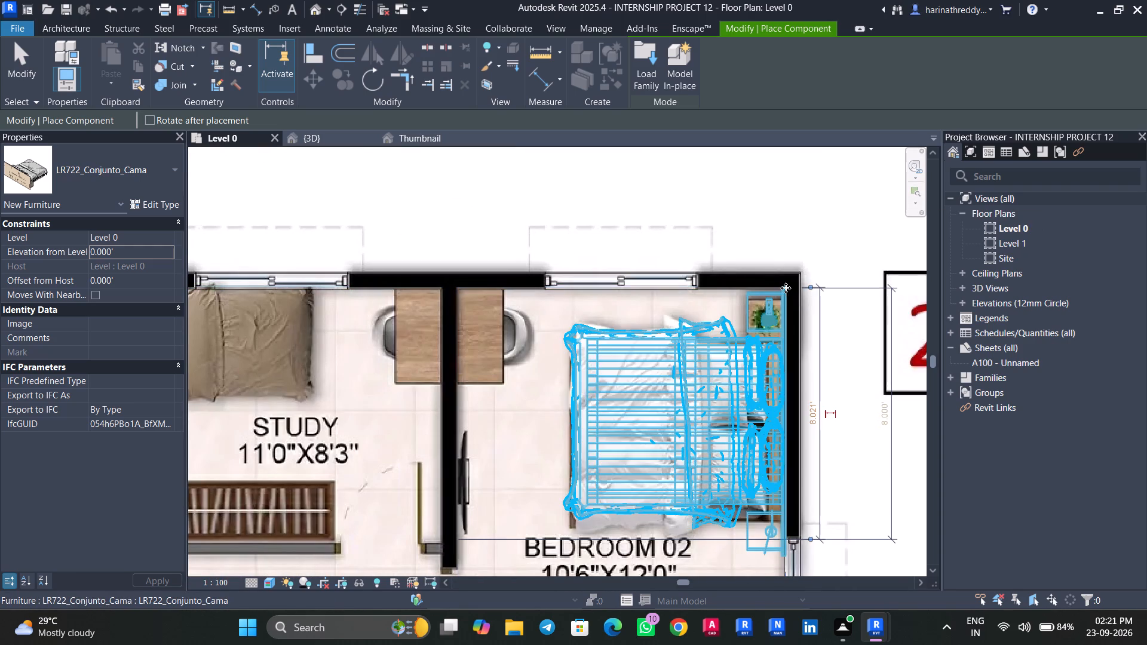
# Place an LR722_Conjunto_Cama bed in the 10'2"X14'0" M.BEDROOM of the 1297sft apartment, rotated with its headboard against the corridor wall.
pyautogui.scroll(-14, 685, 340)
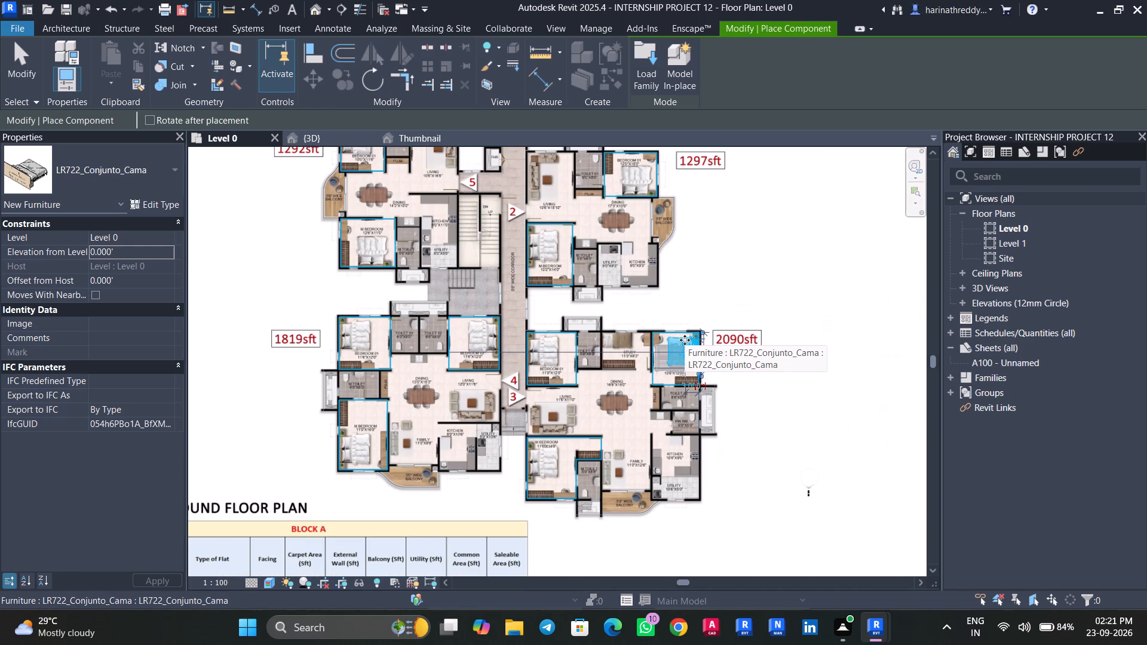
pyautogui.scroll(11, 553, 247)
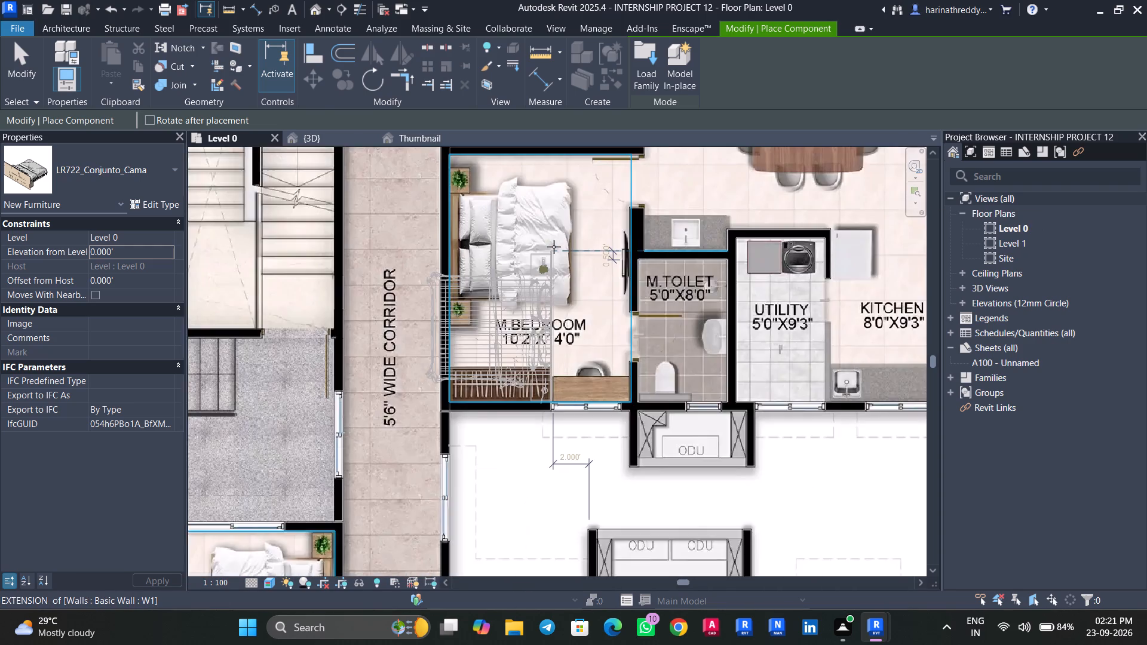
pyautogui.scroll(2, 554, 247)
pyautogui.moveTo(556, 250); pyautogui.dragTo(594, 397, button='middle')
pyautogui.scroll(1, 594, 397)
pyautogui.press('space')
pyautogui.press('space')
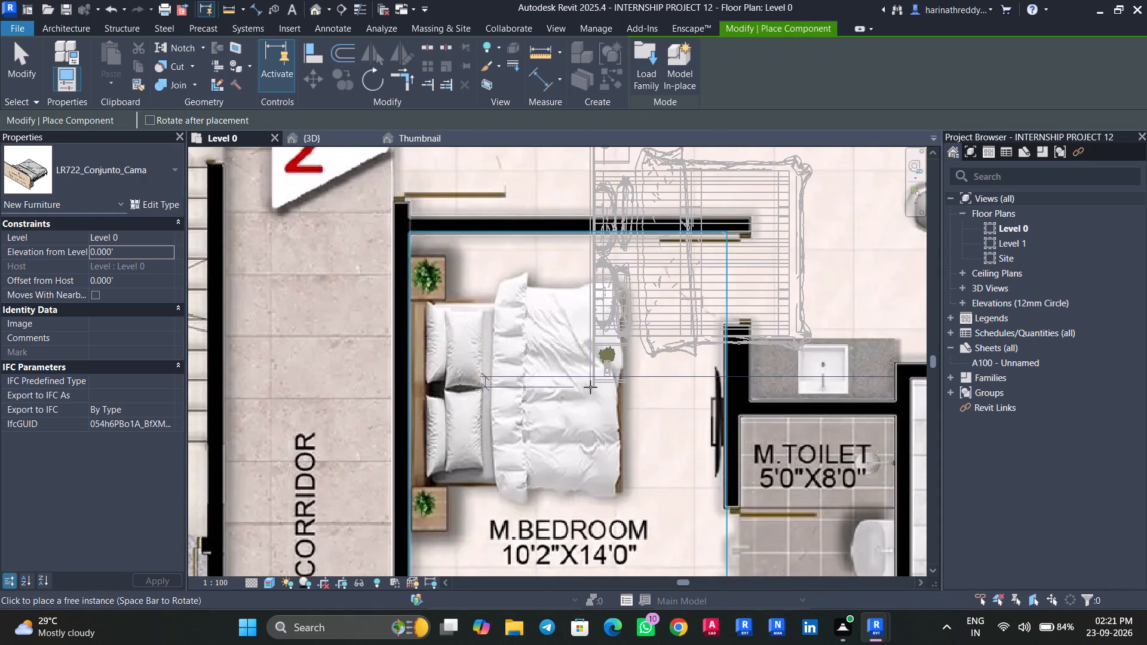
pyautogui.click(412, 521)
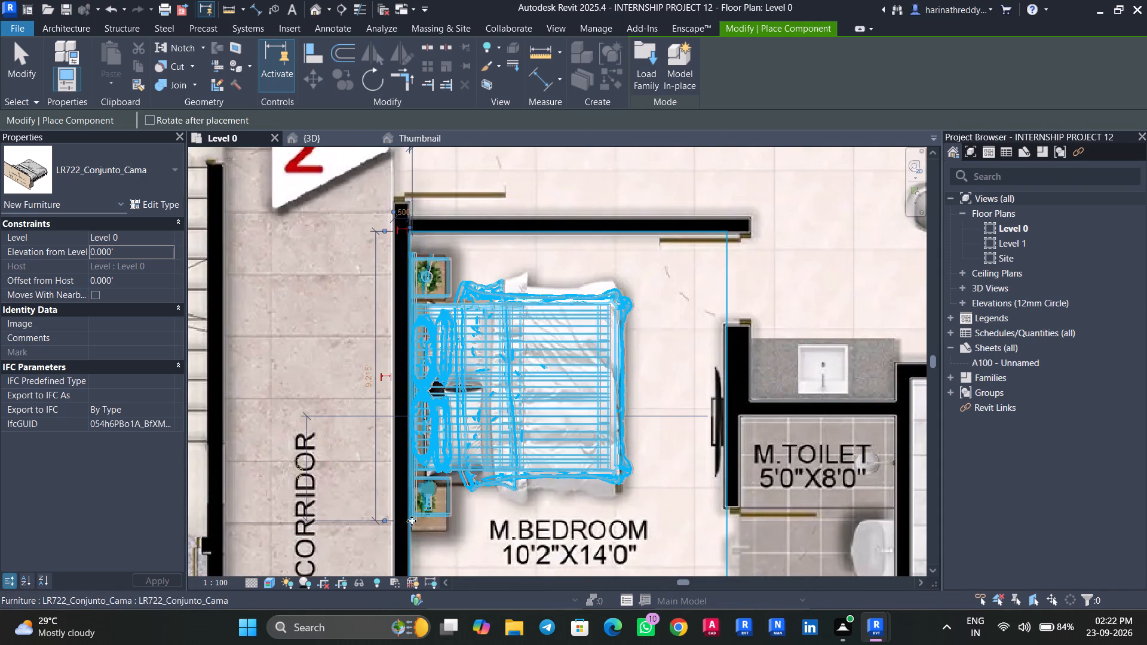
# Place an LR722_Conjunto_Cama bed in BEDROOM 01 of the 1297sft apartment, rotated with its headboard against the dining-side wall.
pyautogui.scroll(-8, 412, 521)
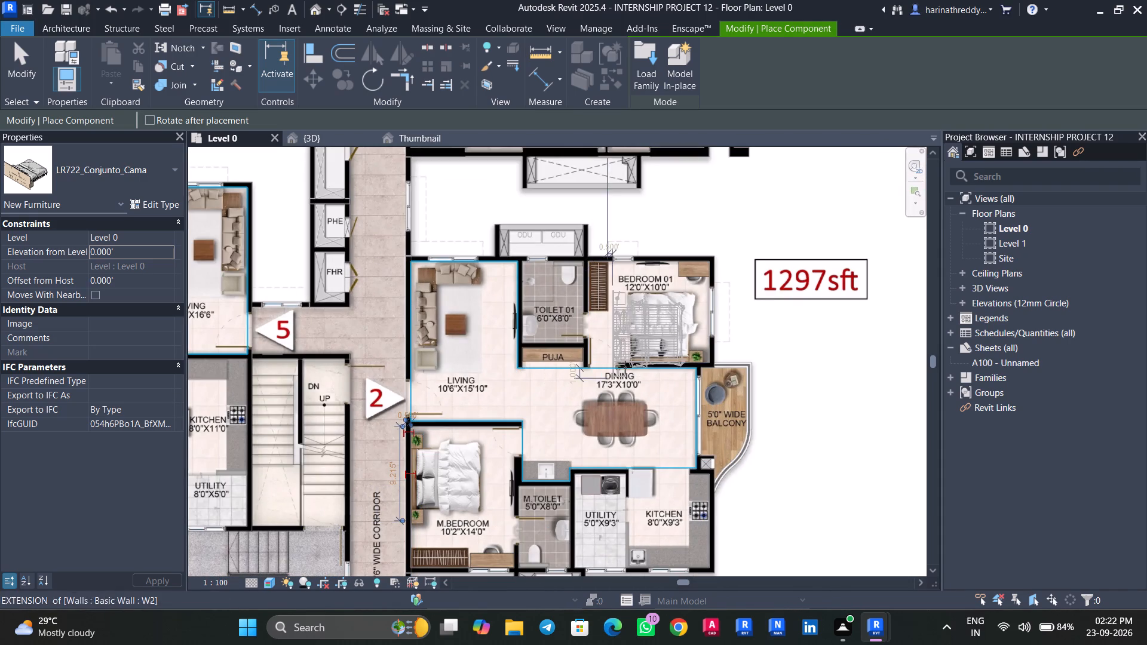
pyautogui.moveTo(641, 354); pyautogui.dragTo(636, 380, button='middle')
pyautogui.press('space')
pyautogui.press('space')
pyautogui.scroll(5, 681, 370)
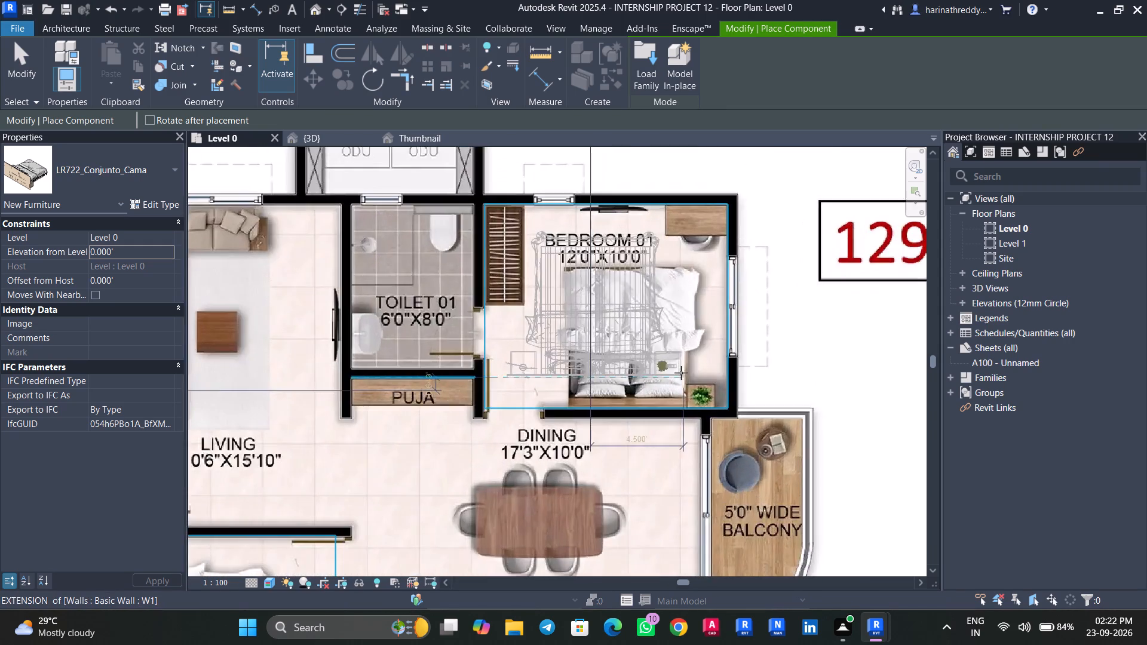
pyautogui.scroll(4, 681, 373)
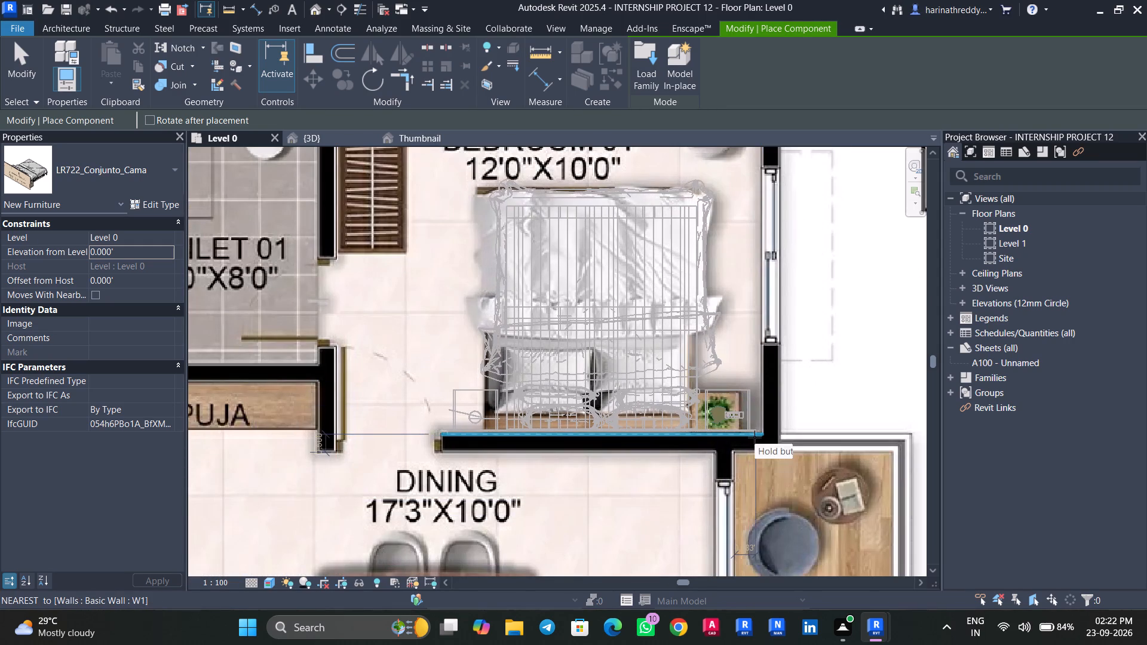
pyautogui.click(755, 437)
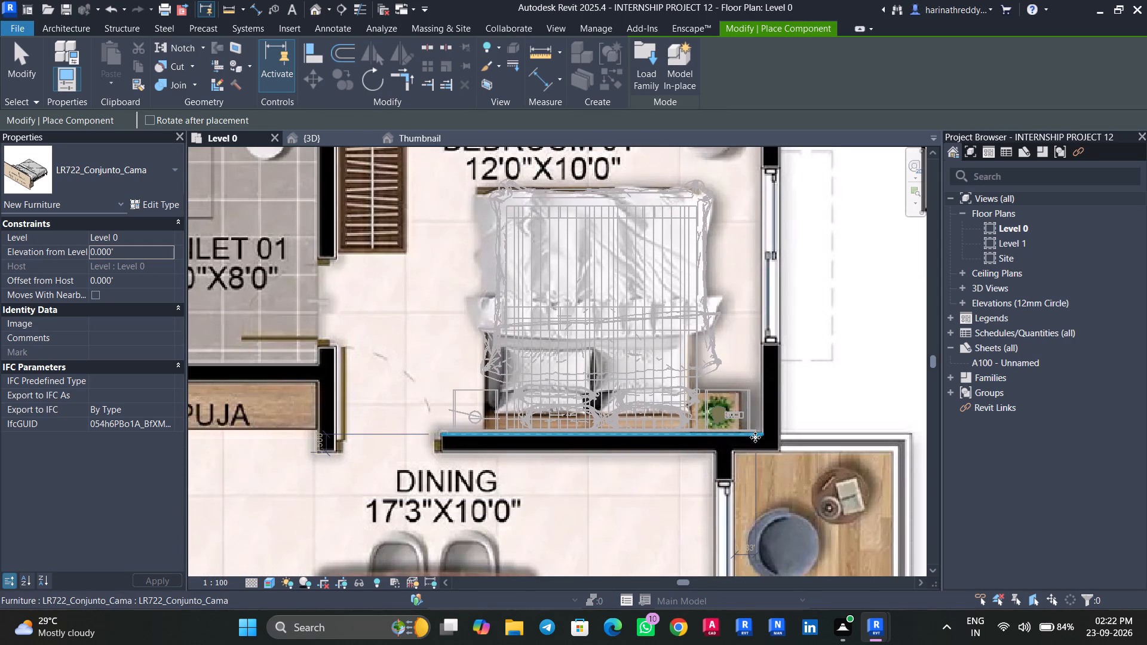
pyautogui.scroll(-13, 755, 437)
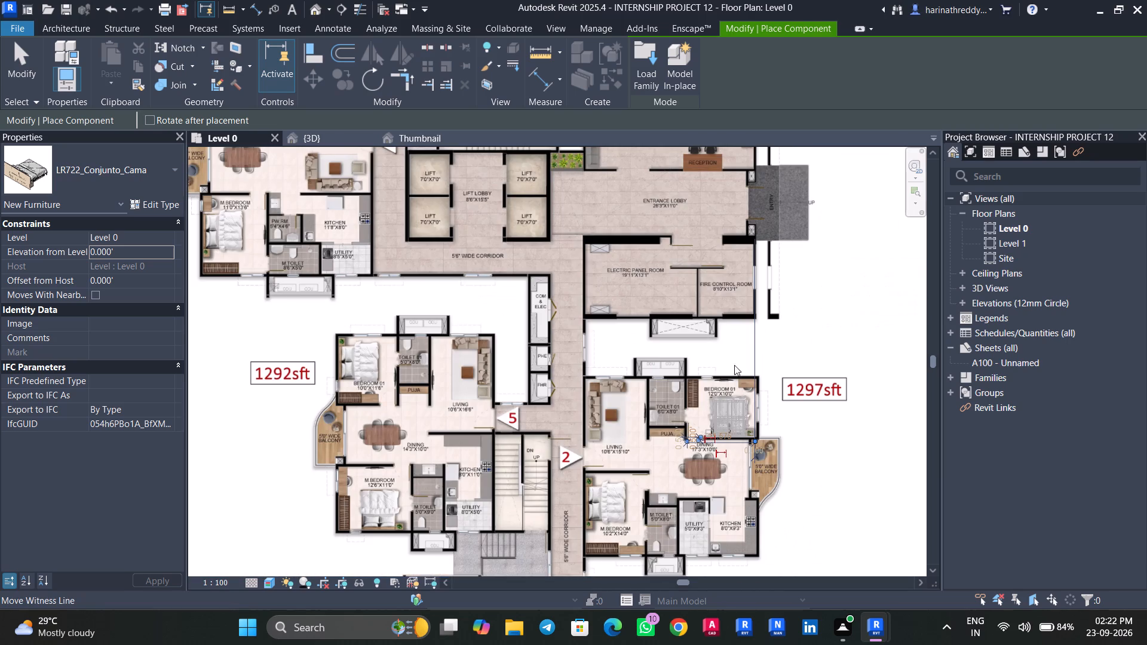
pyautogui.moveTo(707, 309); pyautogui.dragTo(726, 480, button='middle')
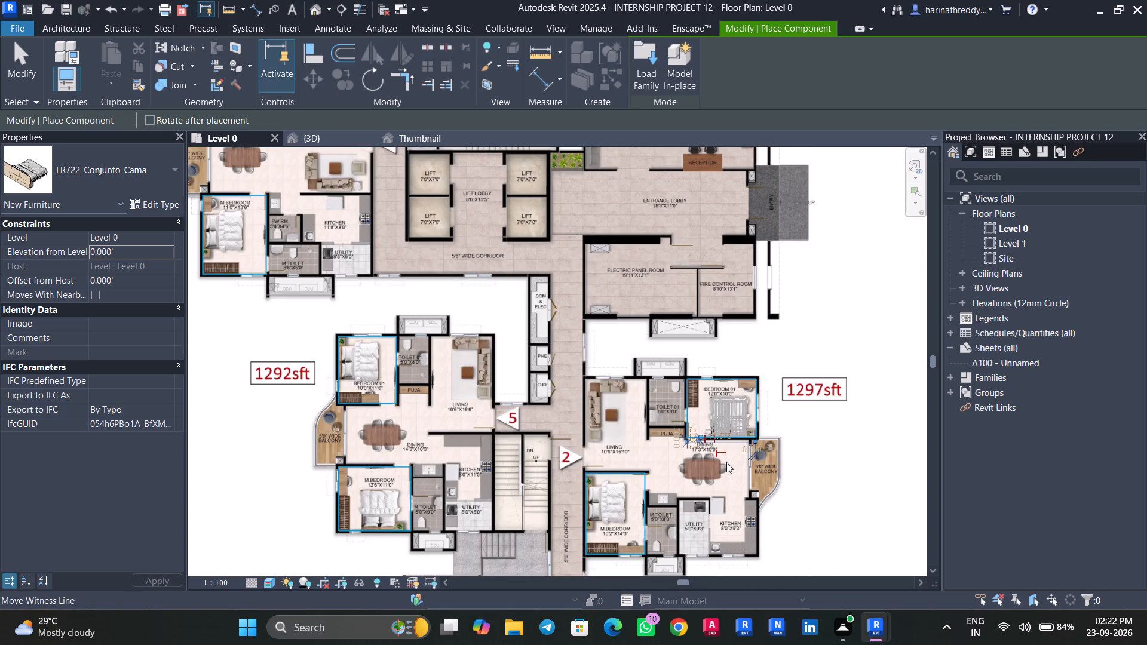
pyautogui.moveTo(716, 348); pyautogui.dragTo(726, 487, button='middle')
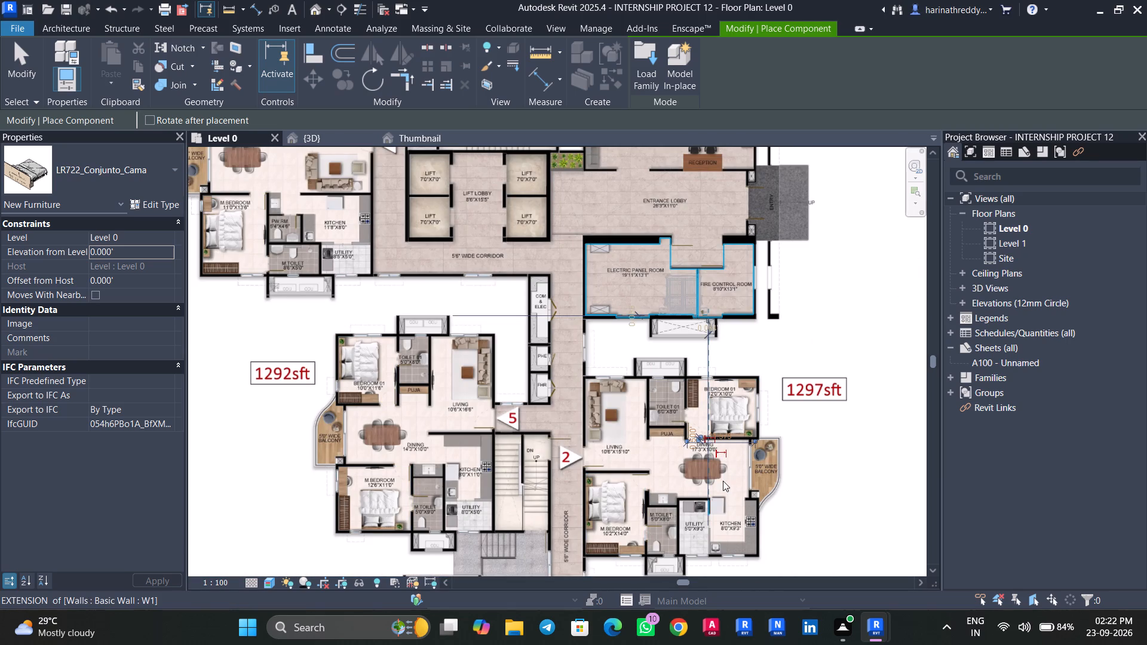
pyautogui.press('Escape')
pyautogui.press('Escape')
pyautogui.press('Escape')
pyautogui.press('Escape')
pyautogui.press('Escape')
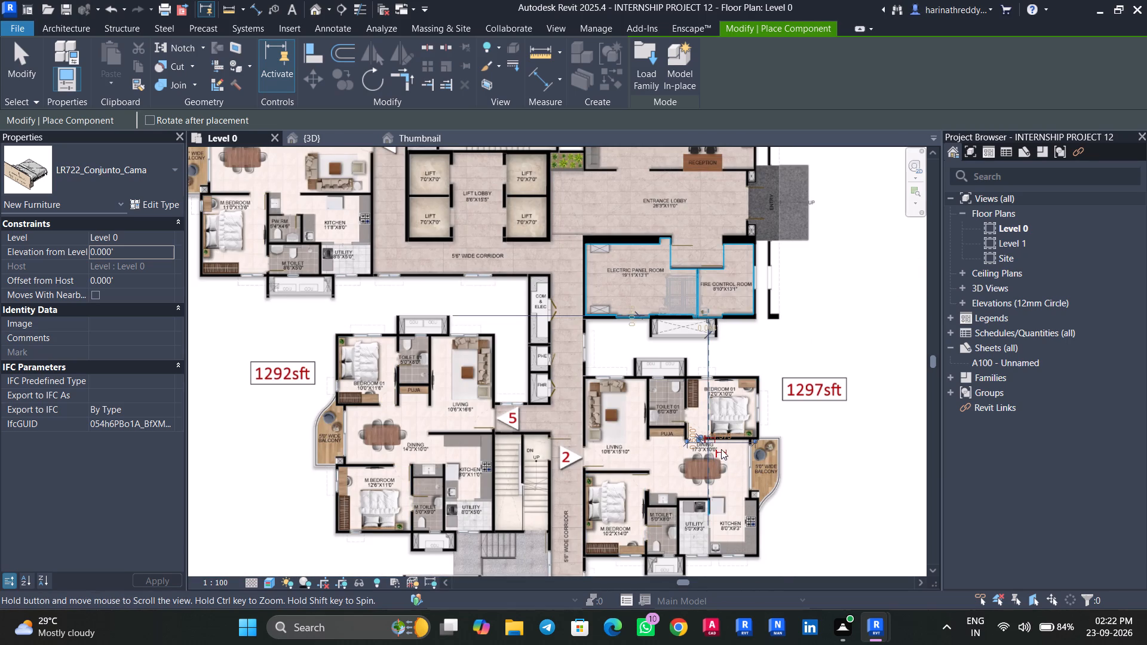
# Examine the bedrooms of the 1292sft and 1819sft apartments to check which ones already contain bed components.
pyautogui.scroll(-7, 679, 333)
pyautogui.moveTo(680, 342); pyautogui.dragTo(689, 316, button='middle')
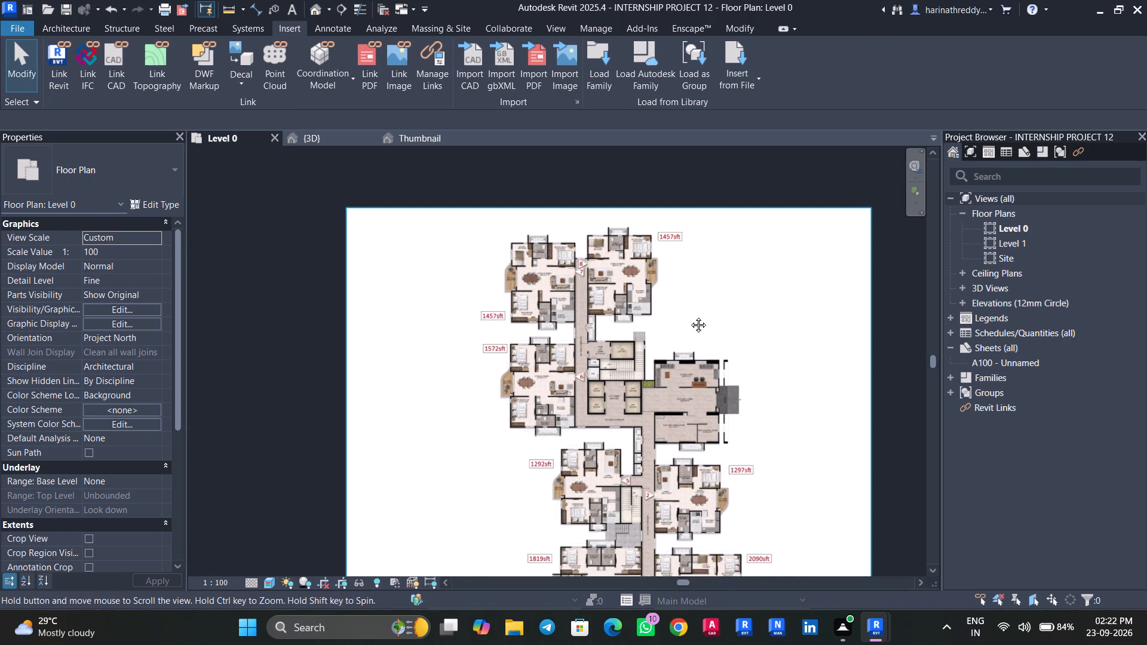
pyautogui.moveTo(689, 316); pyautogui.dragTo(692, 306, button='middle')
pyautogui.scroll(5, 649, 268)
pyautogui.scroll(-4, 640, 295)
pyautogui.moveTo(661, 322); pyautogui.dragTo(682, 239, button='middle')
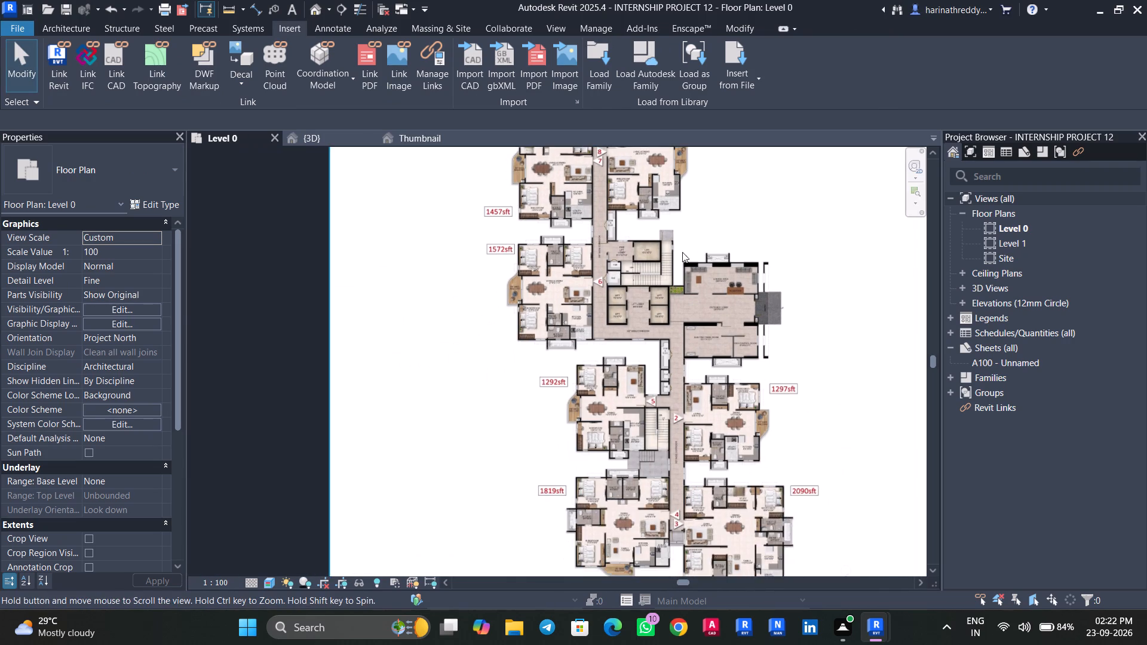
pyautogui.scroll(5, 616, 405)
pyautogui.moveTo(595, 400); pyautogui.dragTo(560, 285, button='middle')
pyautogui.scroll(1, 560, 285)
pyautogui.press('Tab')
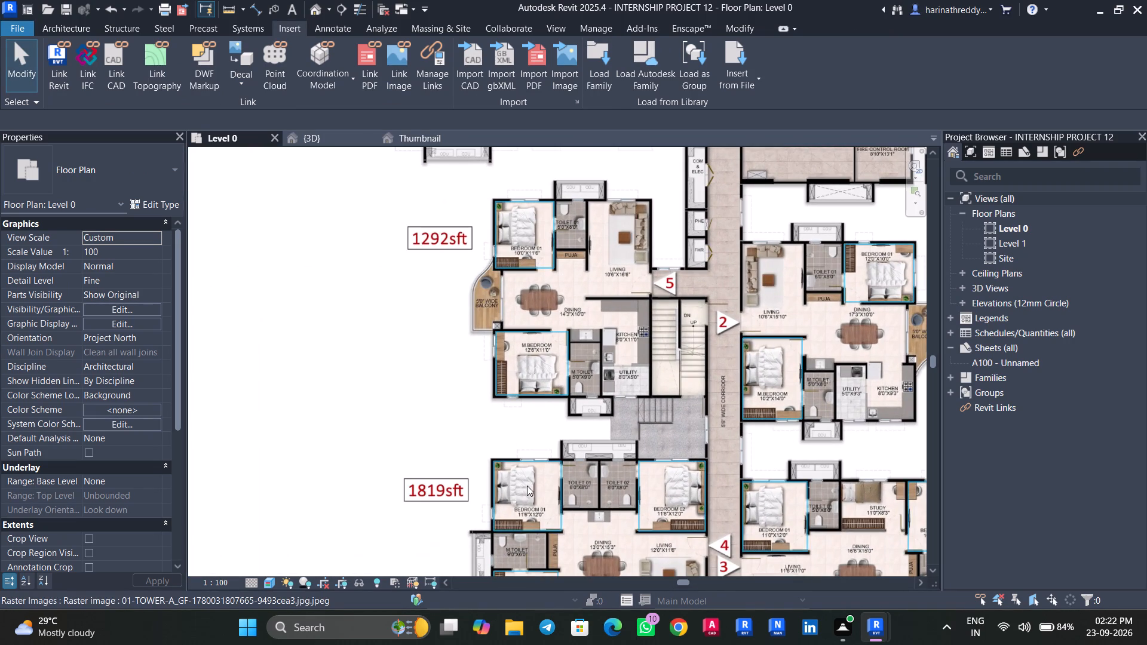
pyautogui.press('Tab')
pyautogui.press('Tab')
pyautogui.press('Tab')
pyautogui.press('Tab')
pyautogui.press('Tab')
pyautogui.press('Tab')
pyautogui.scroll(6, 510, 488)
pyautogui.press('Tab')
pyautogui.press('Tab')
pyautogui.press('Tab')
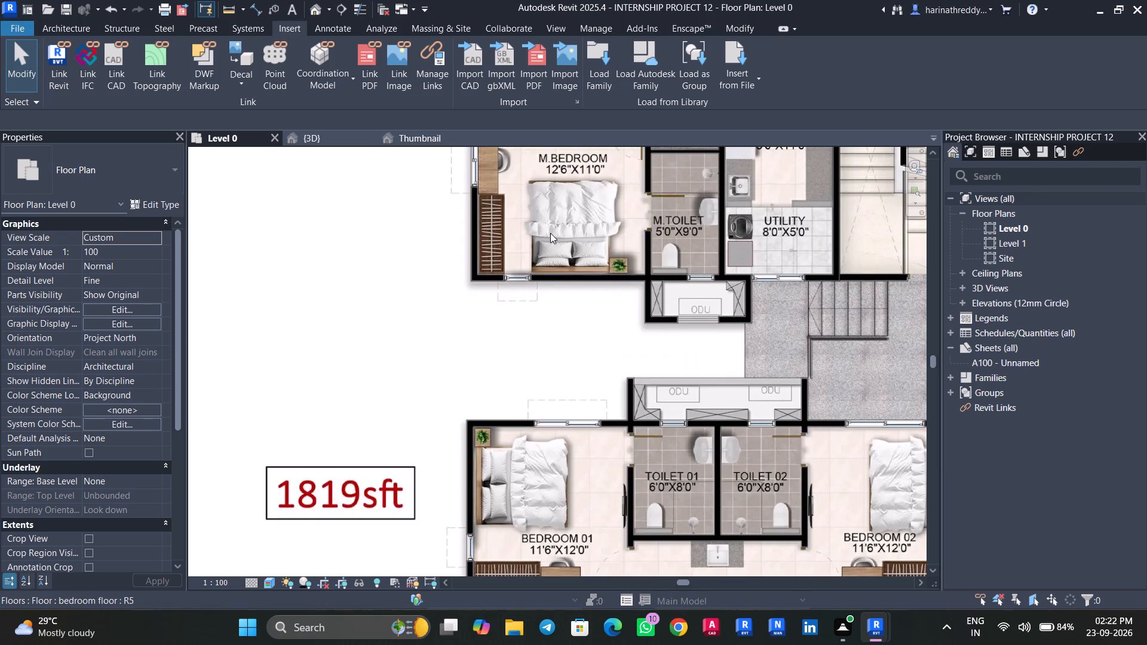
pyautogui.press('Tab')
pyautogui.press('Tab')
pyautogui.scroll(-9, 545, 360)
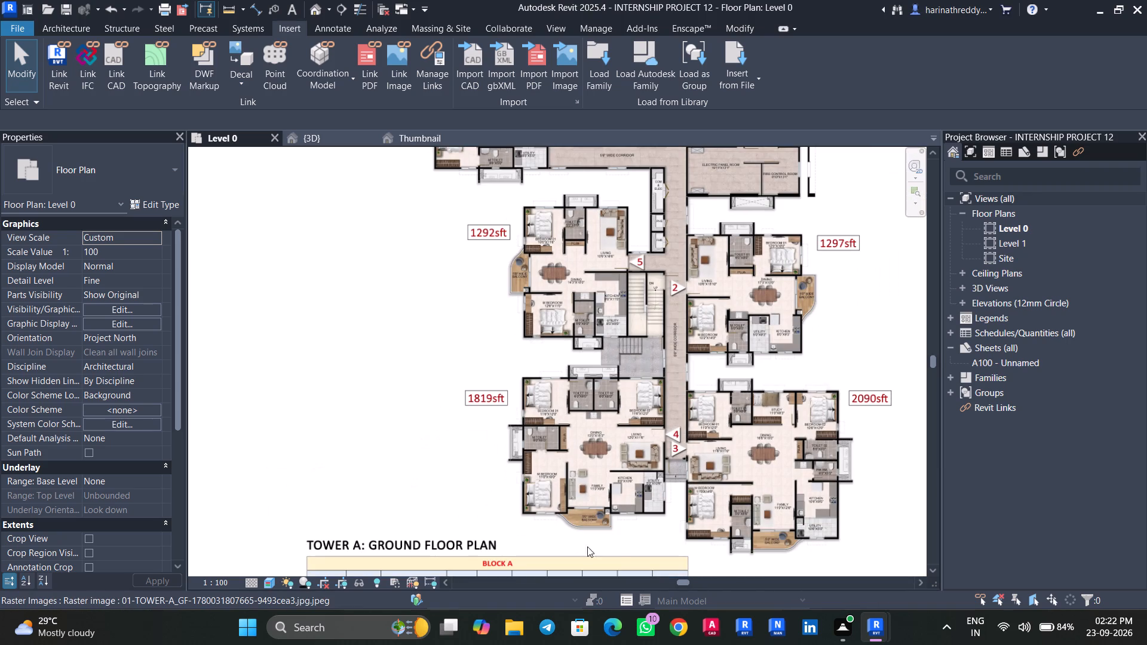
pyautogui.moveTo(599, 551); pyautogui.dragTo(597, 487, button='middle')
pyautogui.scroll(10, 532, 431)
pyautogui.press('Tab')
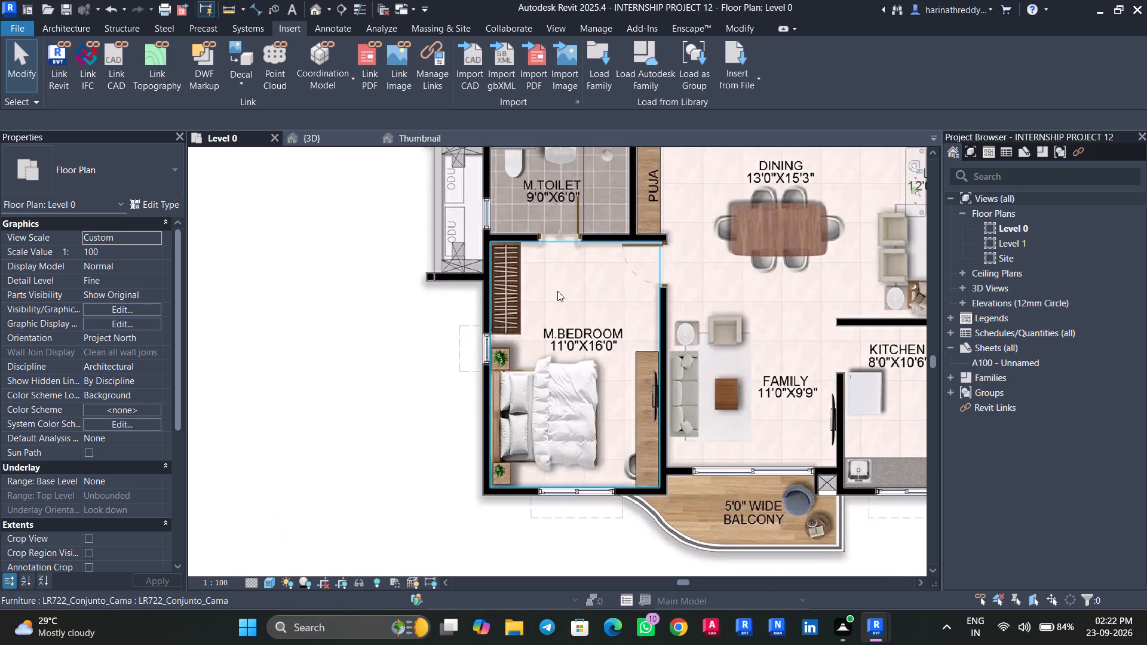
pyautogui.moveTo(569, 304); pyautogui.dragTo(569, 560, button='middle')
pyautogui.press('Tab')
pyautogui.press('Tab')
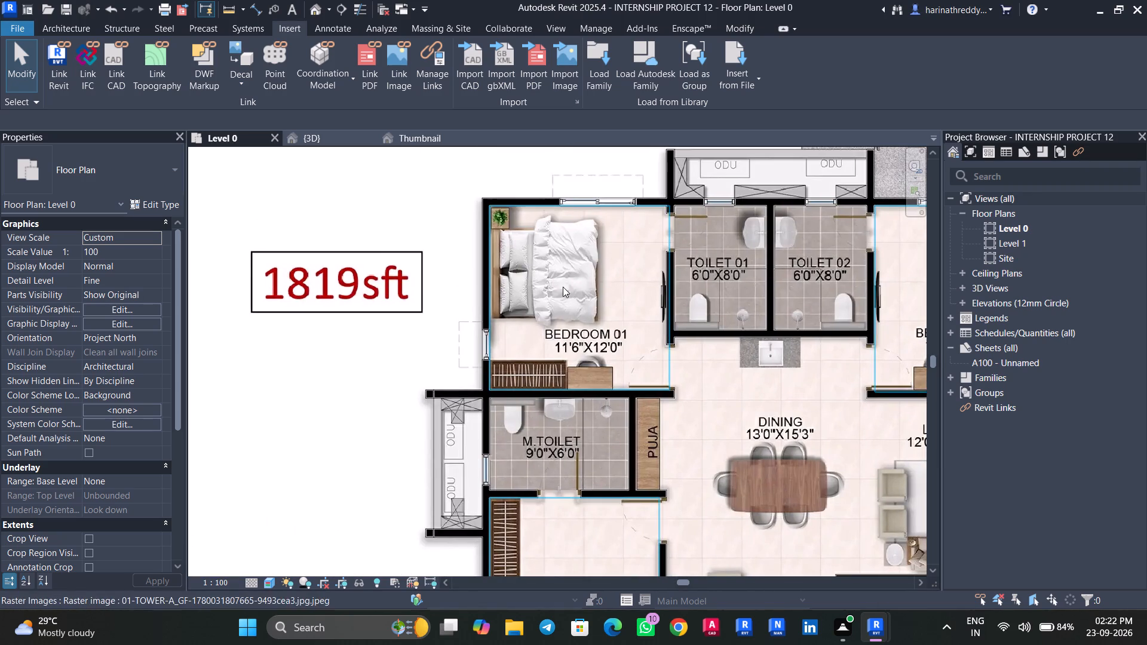
pyautogui.press('Tab')
pyautogui.press('Tab')
pyautogui.scroll(-2, 560, 306)
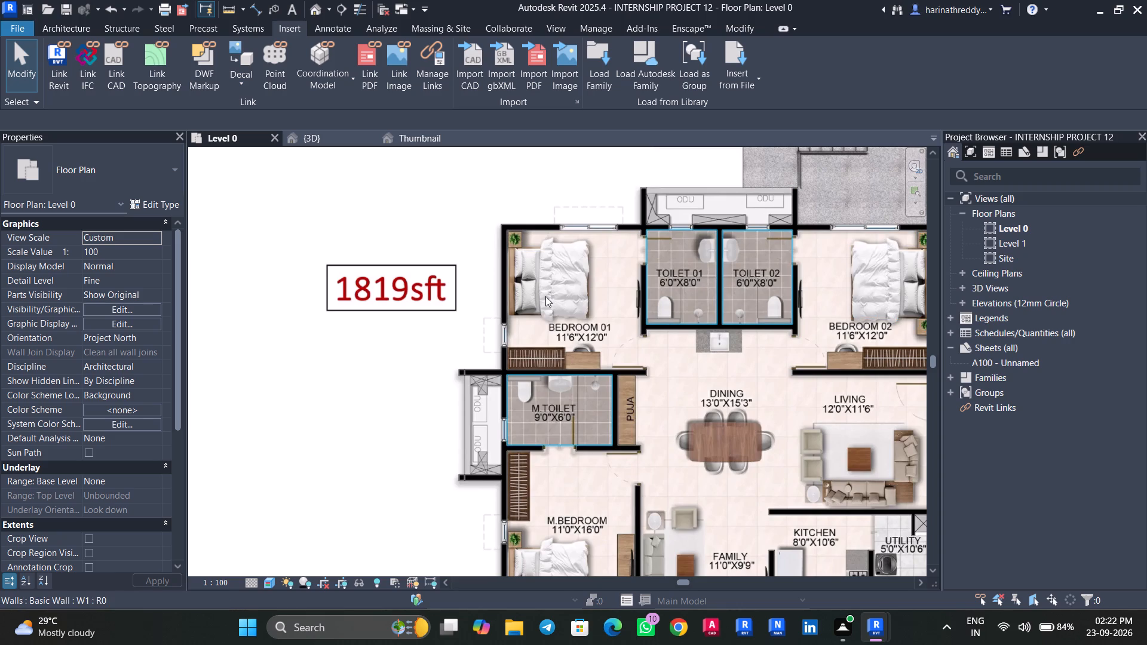
# Place an LR722_Conjunto_Cama bed in BEDROOM 01 of the 1819sft apartment, rotated with its headboard against the outer side wall.
pyautogui.write('cm')
pyautogui.press('space')
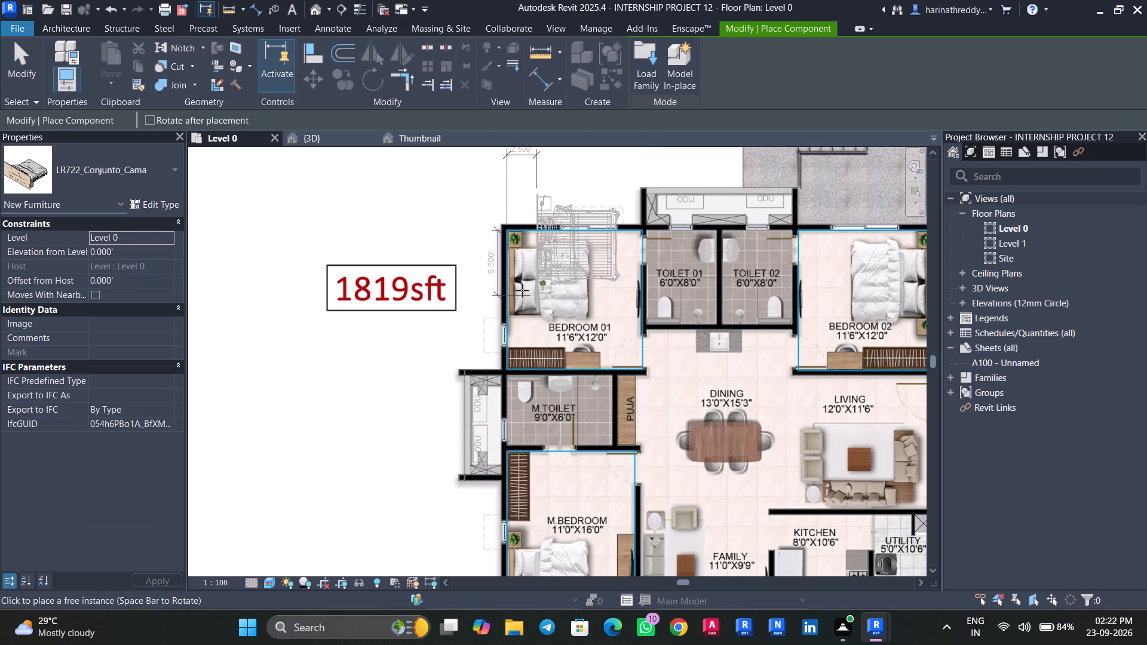
pyautogui.click(508, 330)
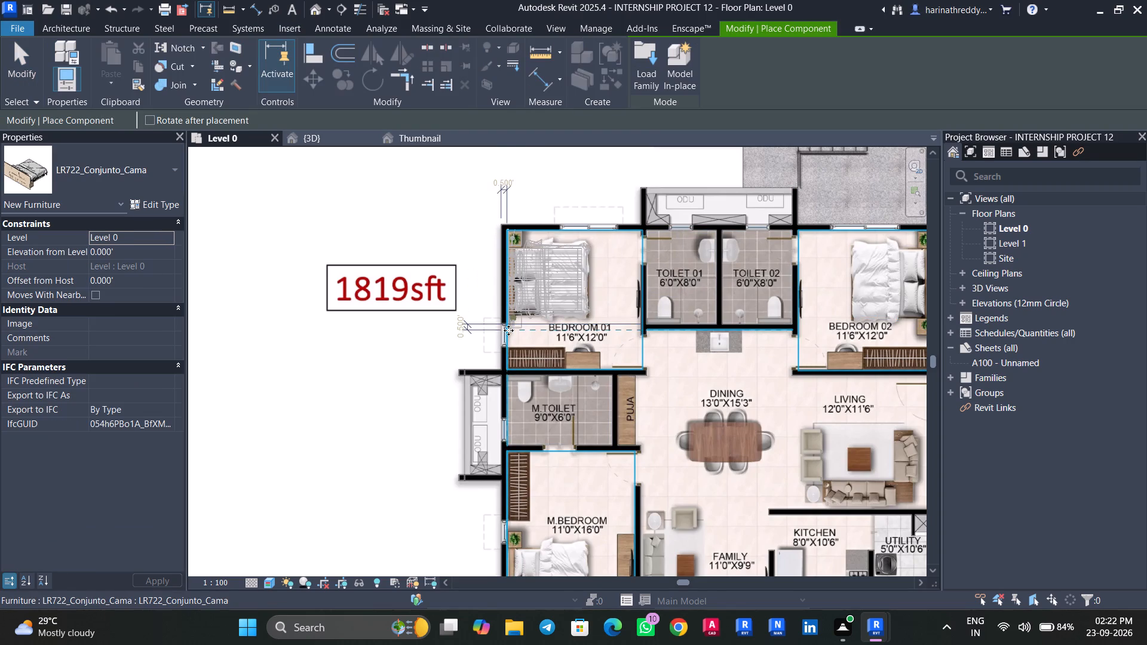
pyautogui.press('Escape')
pyautogui.press('Escape')
pyautogui.press('Escape')
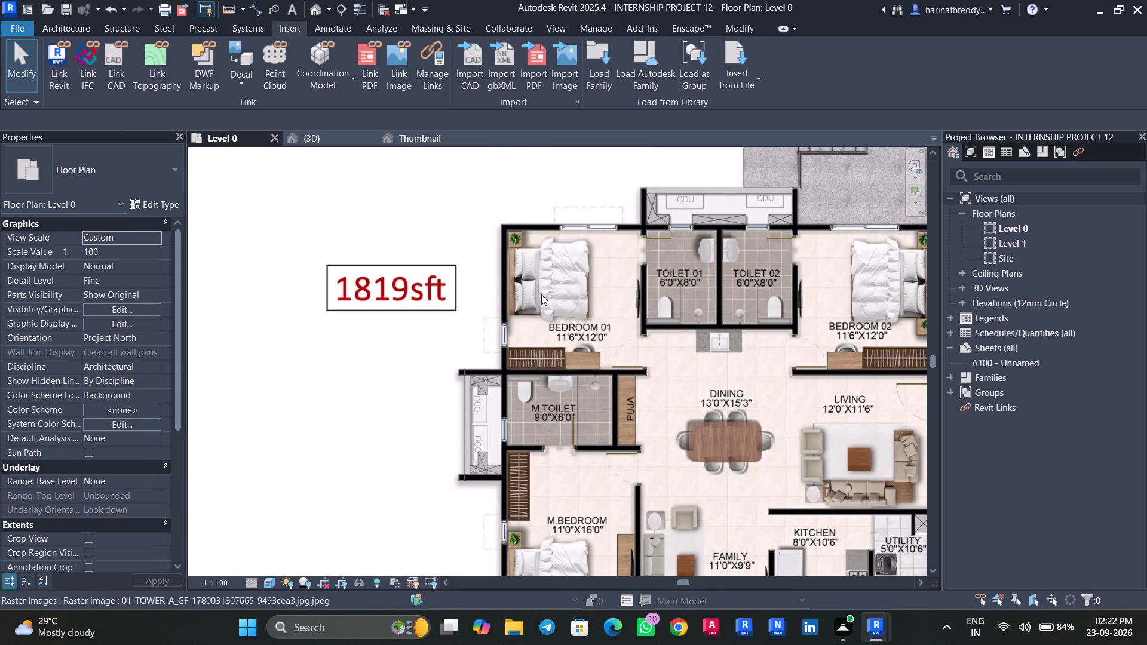
# Place an LR722_Conjunto_Cama bed in M.BEDROOM of 1457sft apartment 8, rotated with its headboard against the corridor wall.
pyautogui.press('Tab')
pyautogui.scroll(-11, 551, 332)
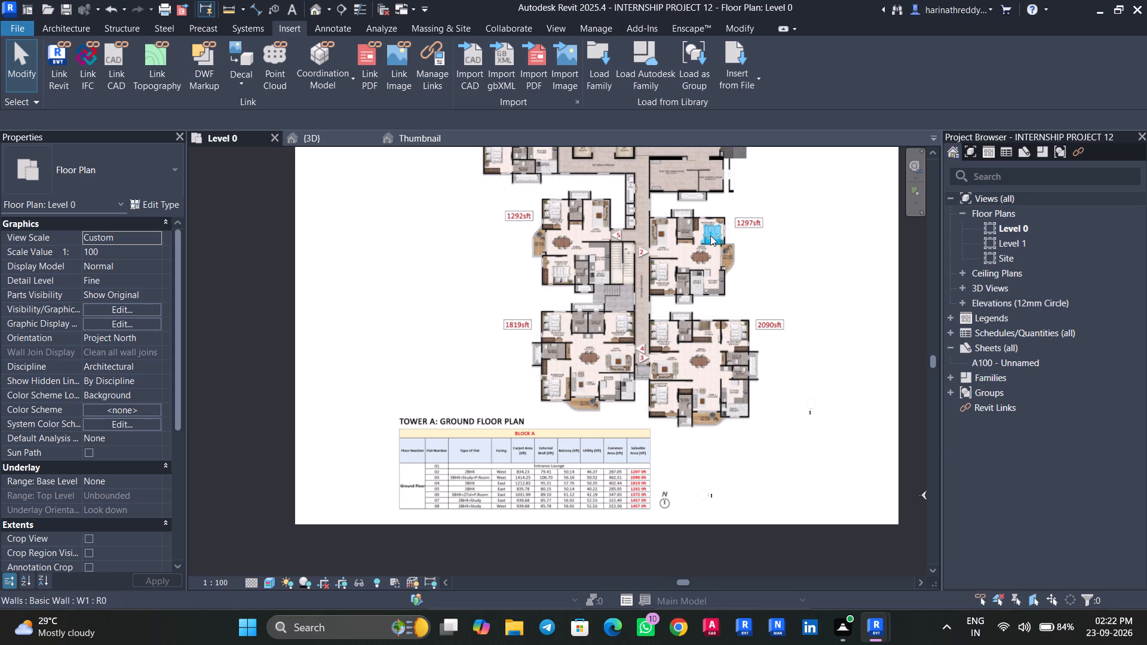
pyautogui.moveTo(783, 243); pyautogui.dragTo(786, 567, button='middle')
pyautogui.scroll(2, 635, 347)
pyautogui.scroll(-1, 622, 350)
pyautogui.scroll(6, 621, 350)
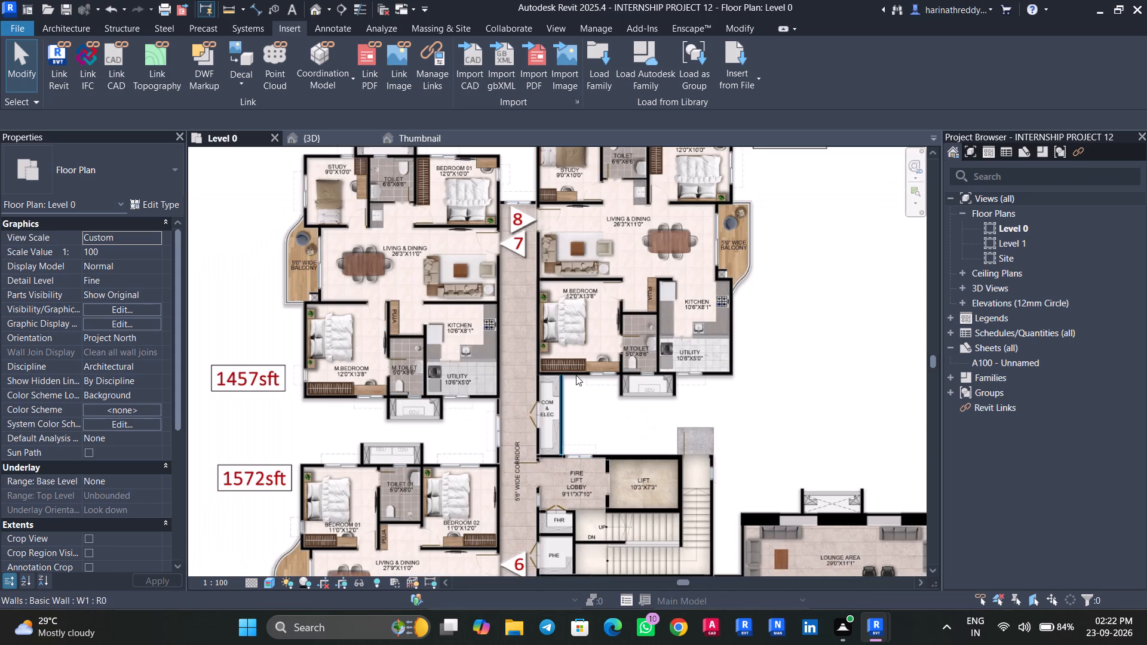
pyautogui.write('cm')
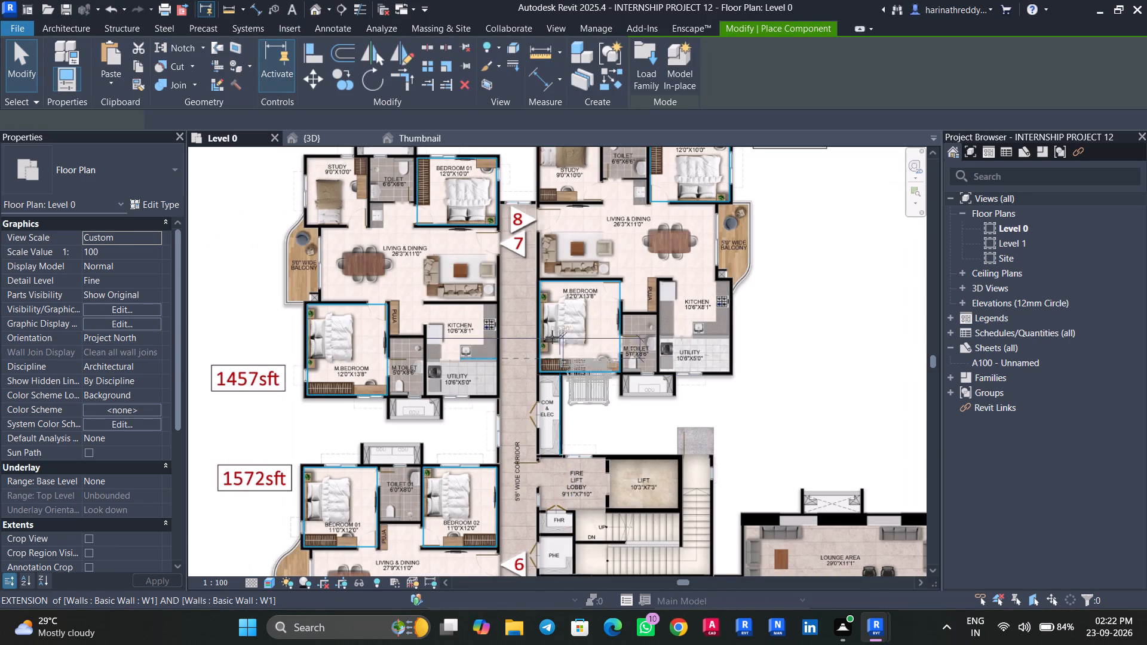
pyautogui.press('space')
pyautogui.scroll(11, 546, 342)
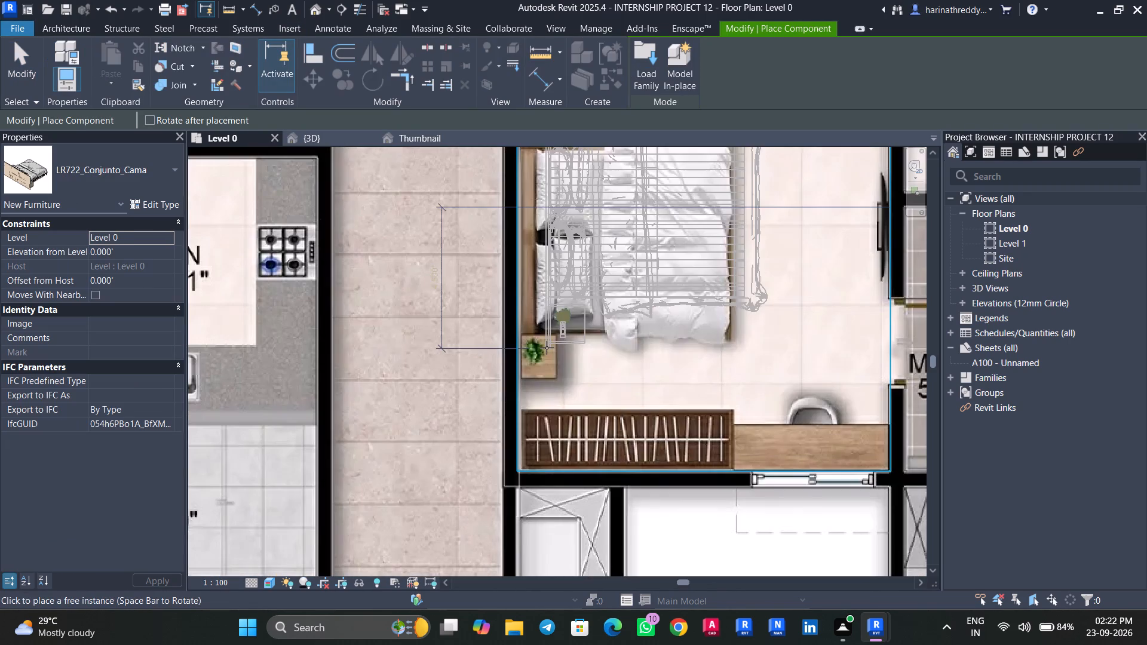
pyautogui.click(516, 377)
pyautogui.scroll(-8, 516, 378)
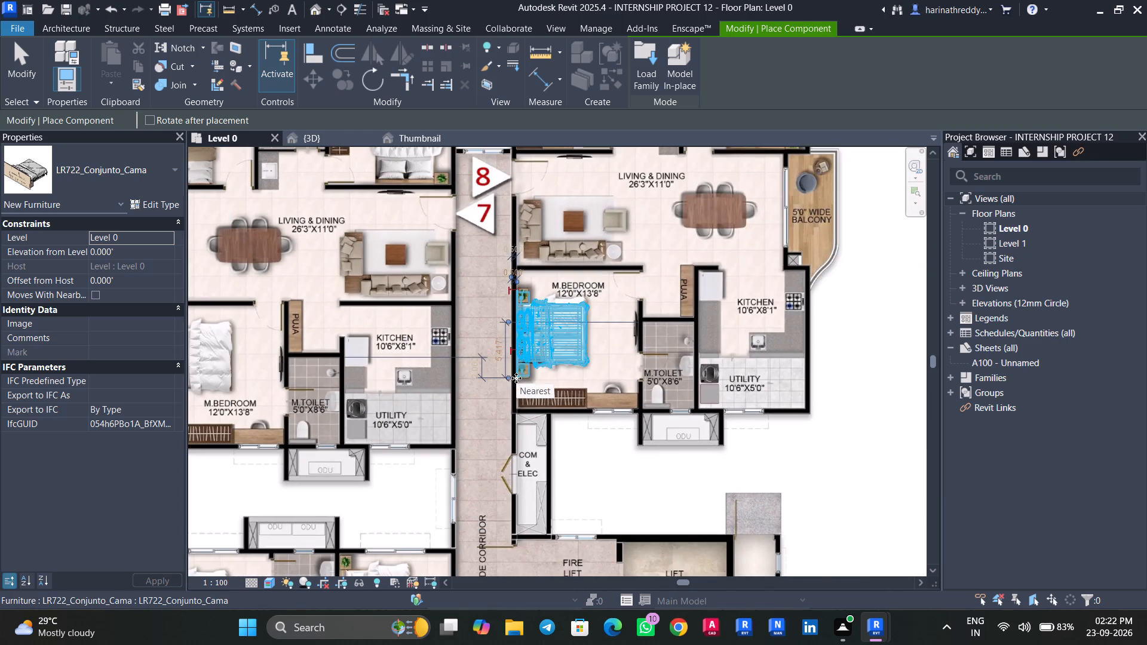
# Place an LR722_Conjunto_Cama bed in BEDROOM 01 of 1457sft apartment 8, rotated with its headboard against the living and dining wall.
pyautogui.moveTo(698, 265); pyautogui.dragTo(687, 491, button='middle')
pyautogui.press('space')
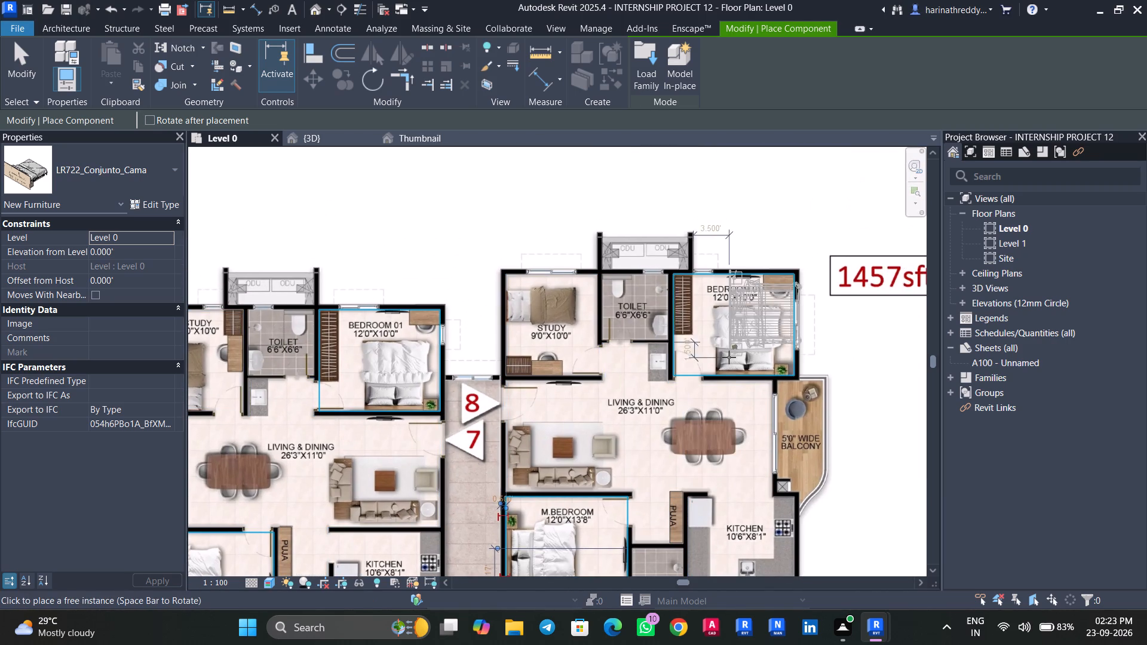
pyautogui.press('space')
pyautogui.press('space')
pyautogui.press('space')
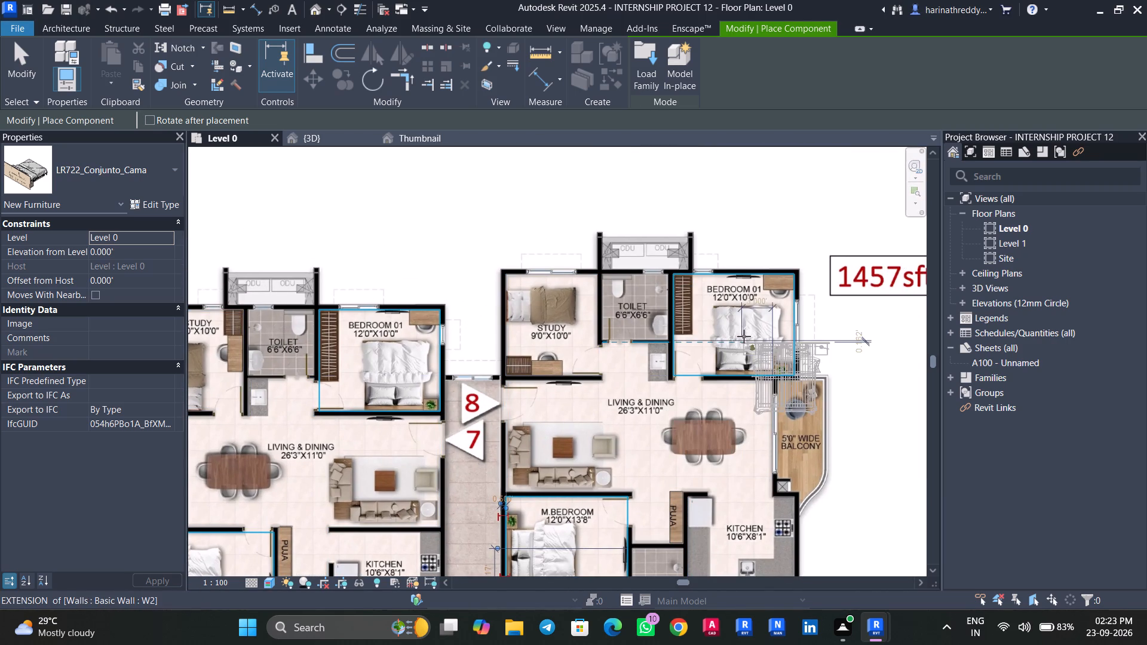
pyautogui.press('space')
pyautogui.scroll(5, 767, 364)
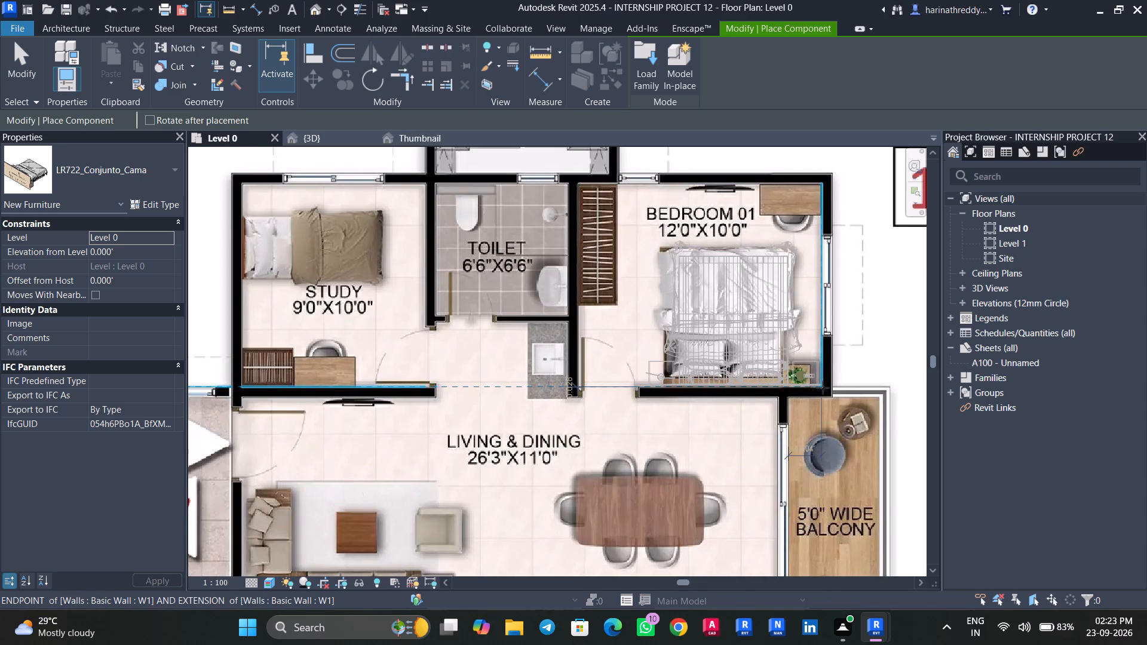
pyautogui.click(823, 388)
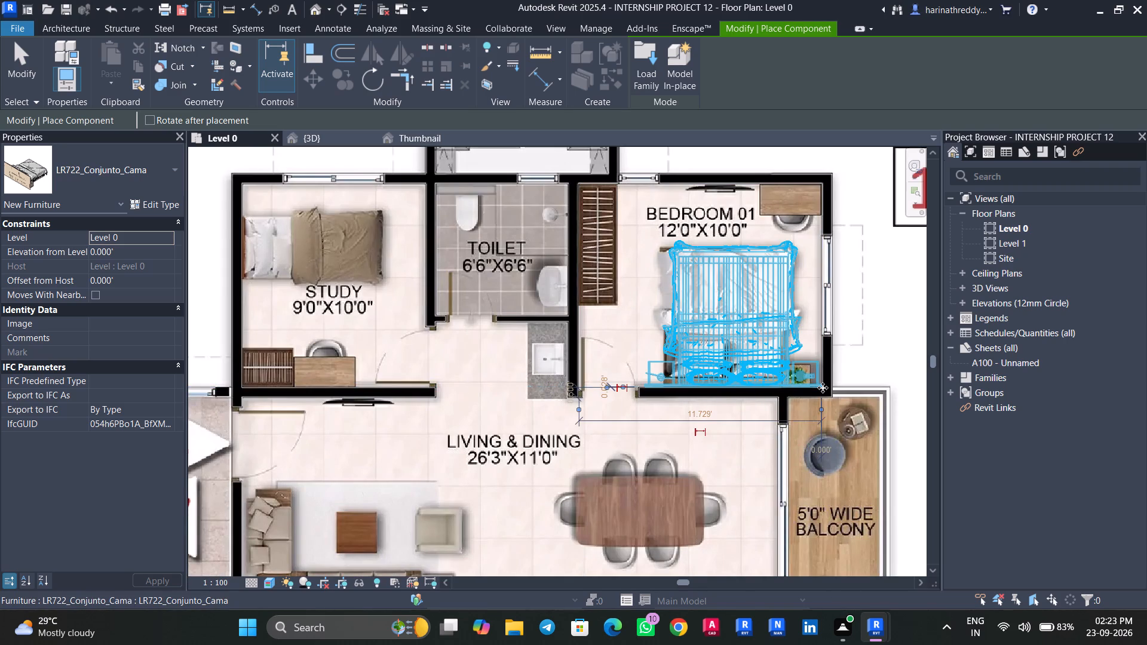
pyautogui.scroll(-5, 823, 388)
pyautogui.press('Escape')
pyautogui.press('Escape')
pyautogui.press('Escape')
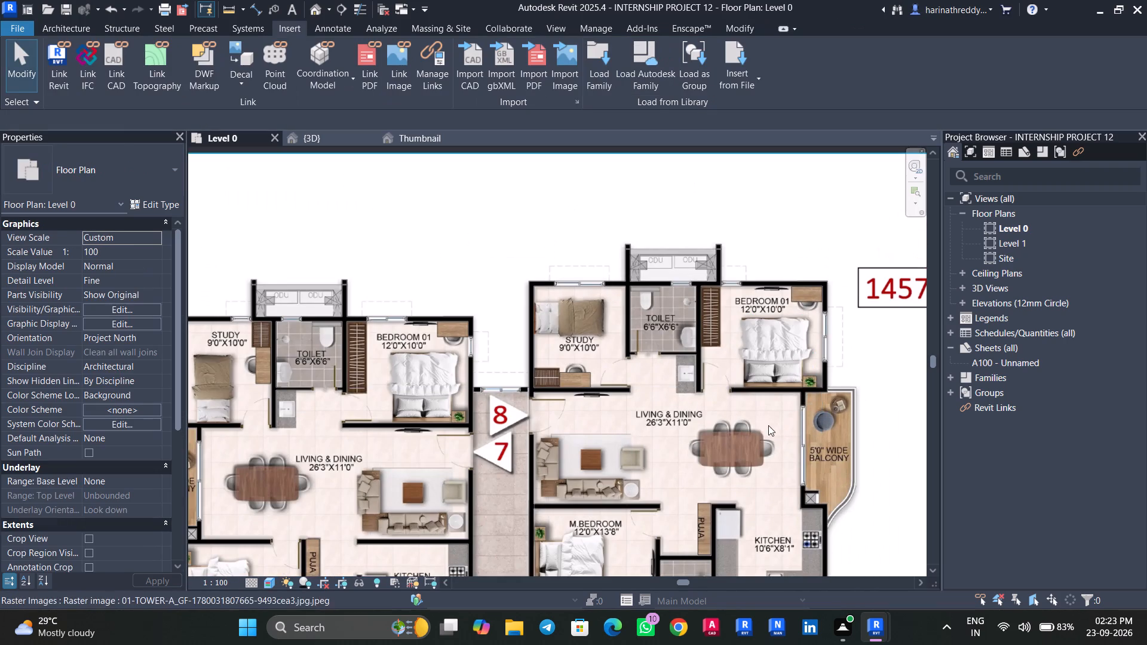
# Place an LR722_Conjunto_Cama bed in M.BEDROOM of 1457sft apartment 7, rotated with its headboard against the outer side wall.
pyautogui.moveTo(768, 425); pyautogui.dragTo(851, 275, button='middle')
pyautogui.scroll(1, 825, 295)
pyautogui.scroll(-3, 849, 291)
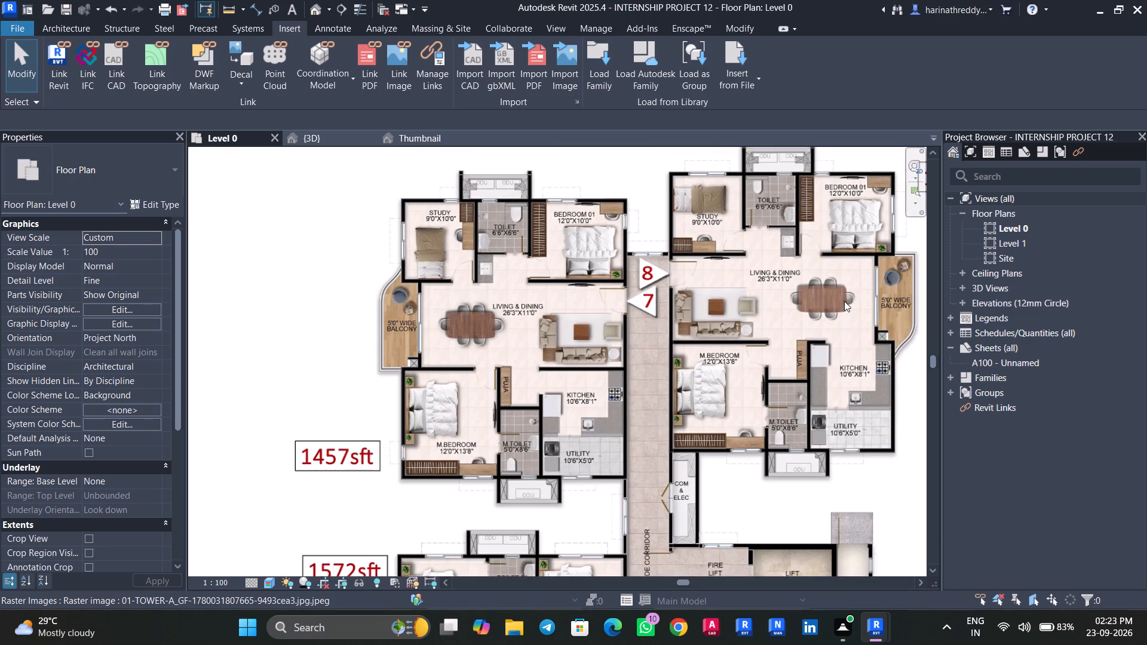
pyautogui.moveTo(817, 352); pyautogui.dragTo(788, 358, button='middle')
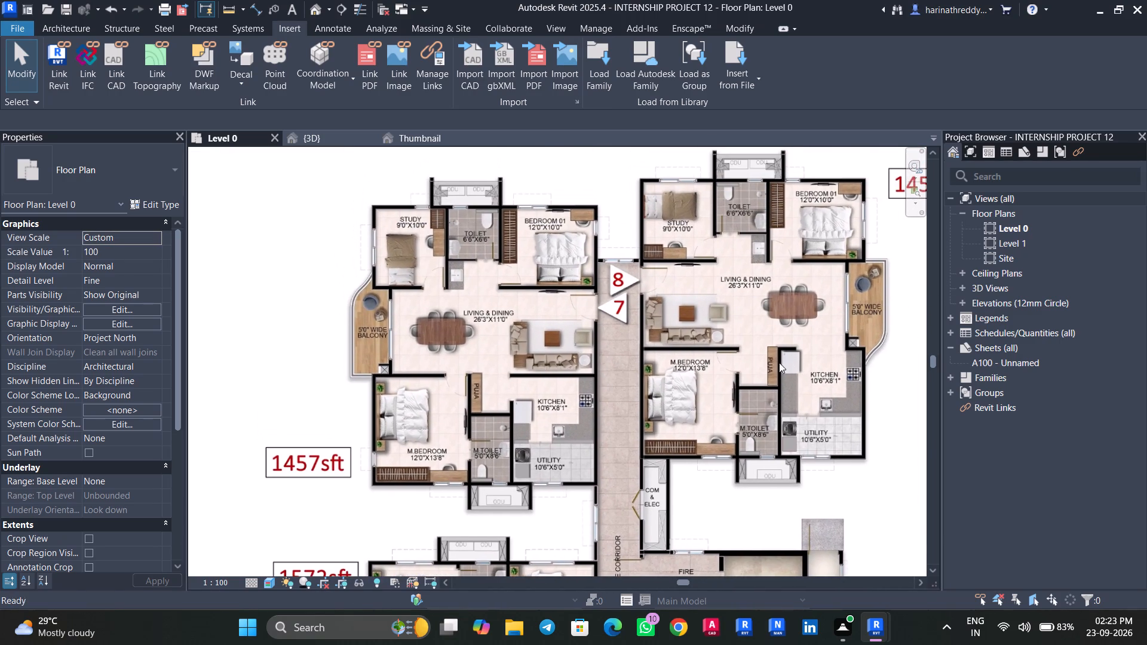
pyautogui.press('c')
pyautogui.press('m')
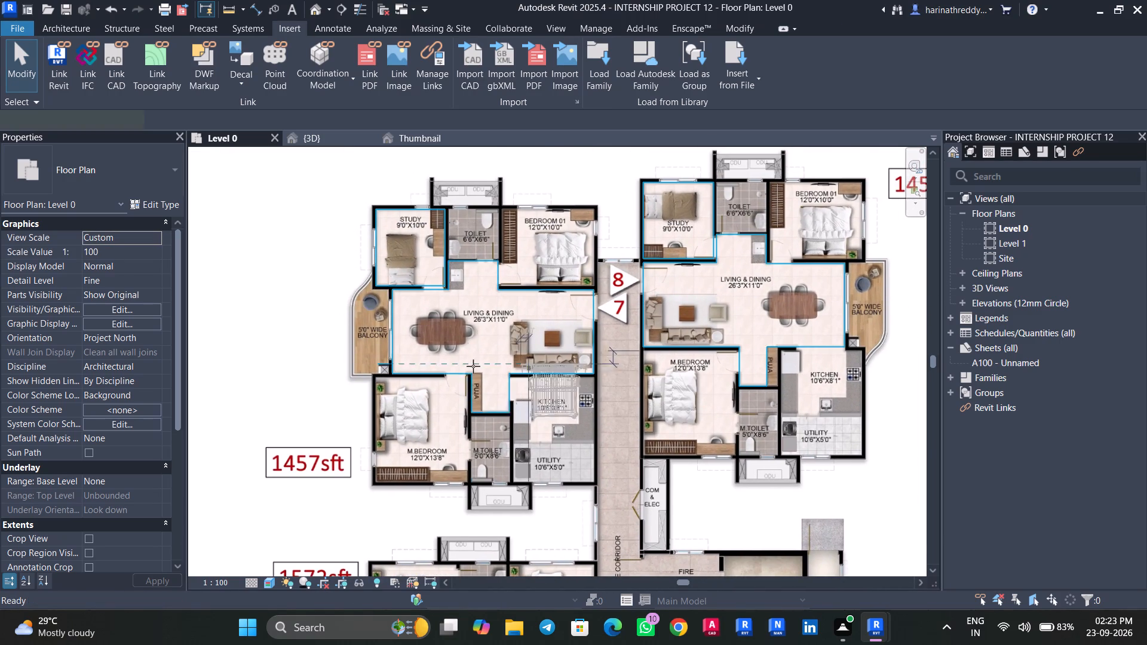
pyautogui.press('space')
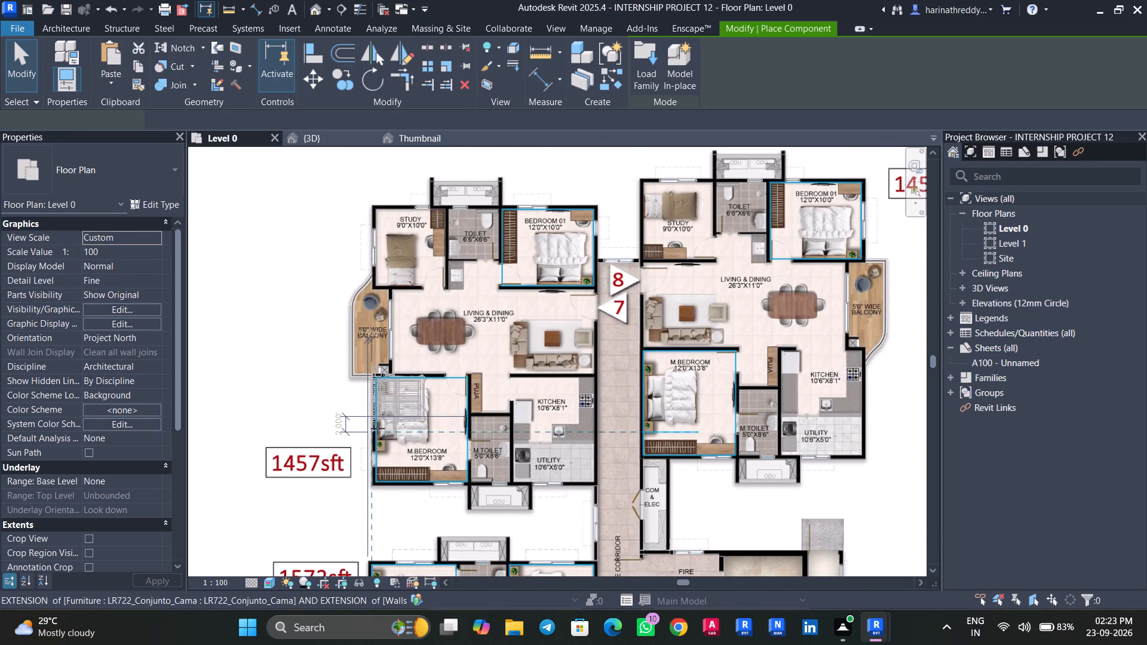
pyautogui.scroll(5, 384, 440)
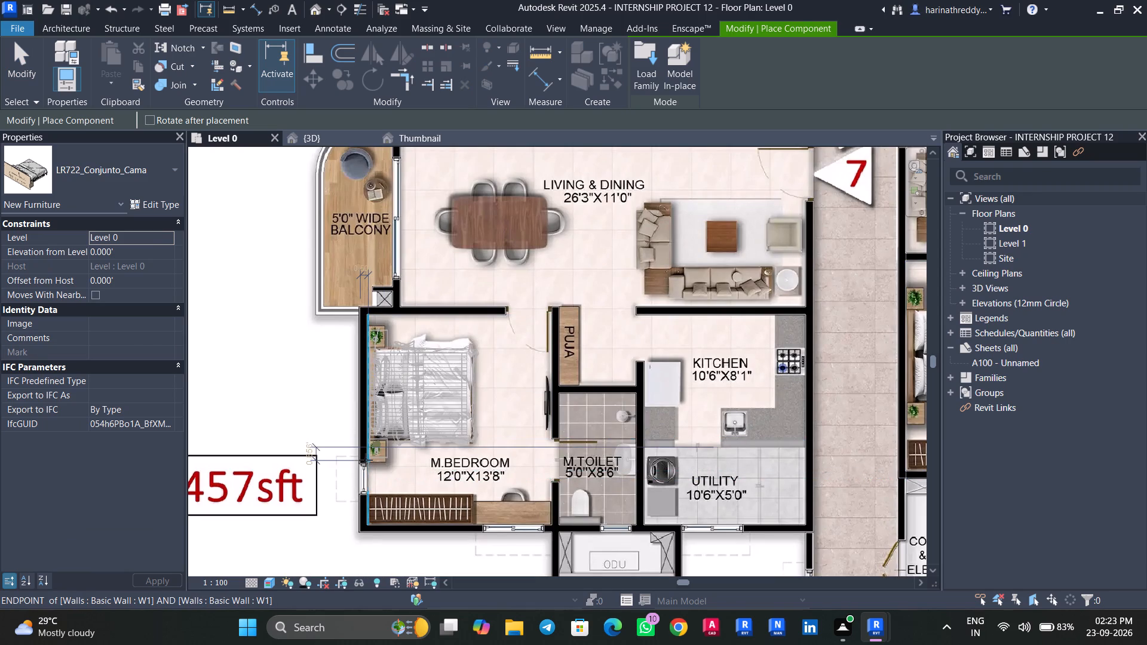
pyautogui.click(366, 460)
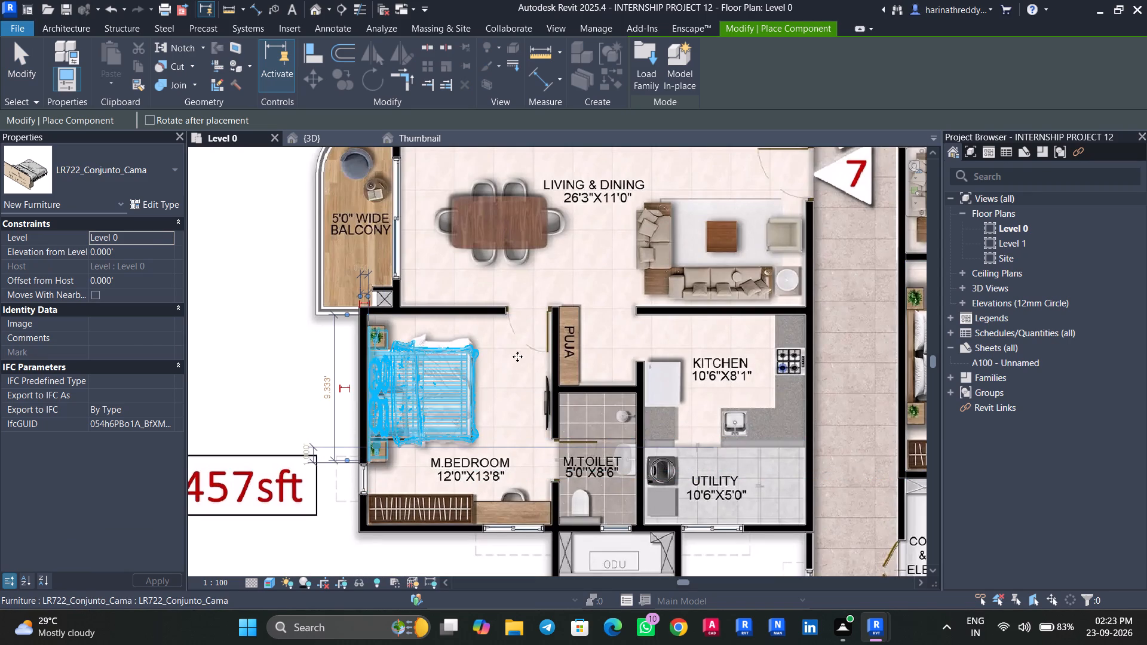
# Place an LR722_Conjunto_Cama bed in BEDROOM 01 of 1457sft apartment 7, rotated with its headboard against the living and dining wall.
pyautogui.moveTo(579, 315); pyautogui.dragTo(520, 608, button='middle')
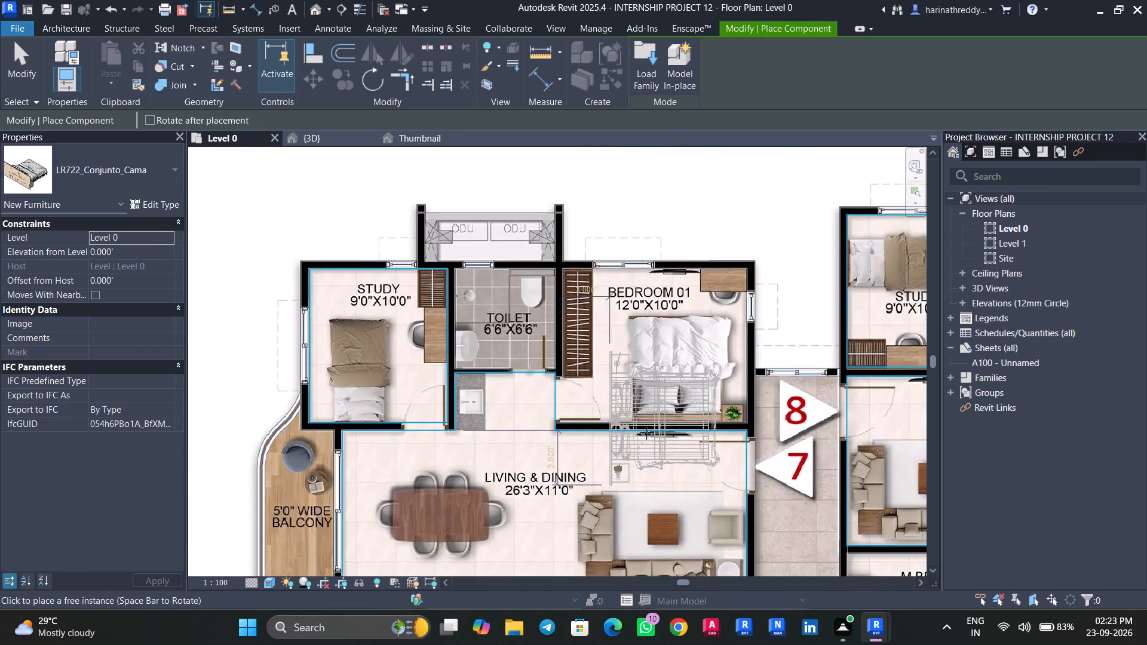
pyautogui.press('space')
pyautogui.press('space')
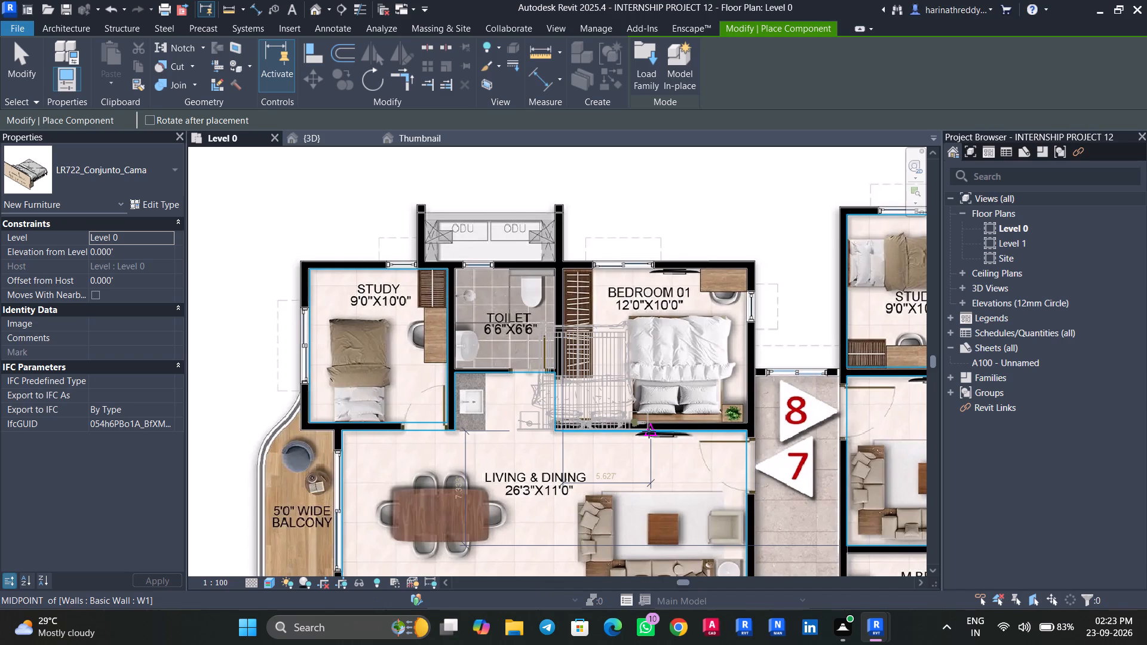
pyautogui.press('space')
pyautogui.press('space')
pyautogui.press('space')
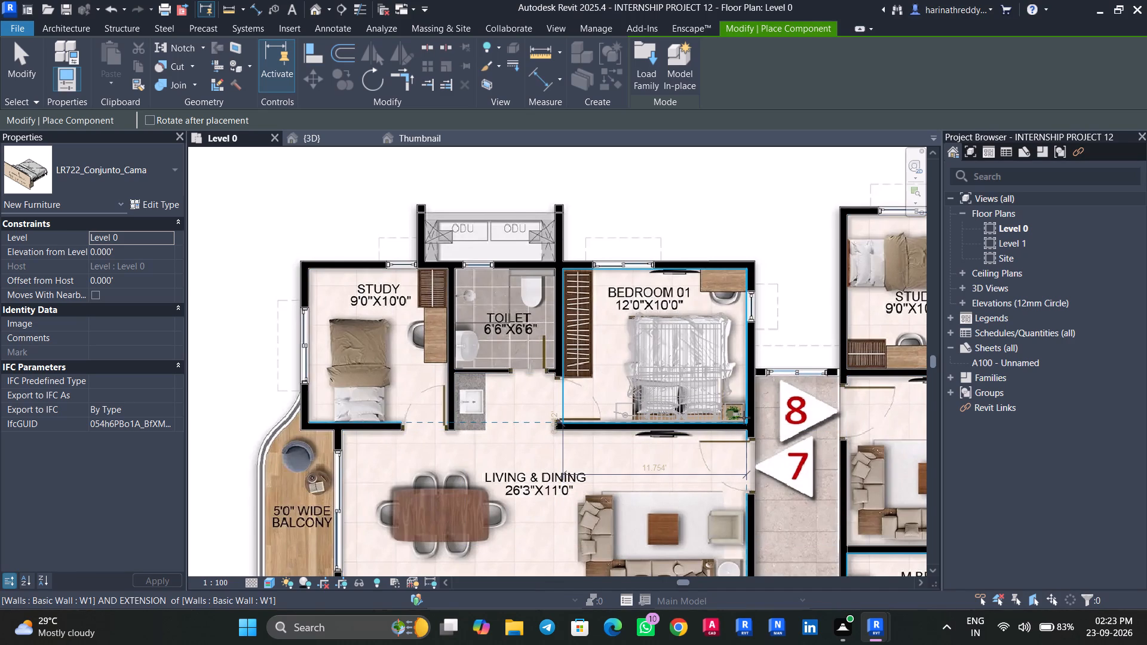
pyautogui.click(743, 417)
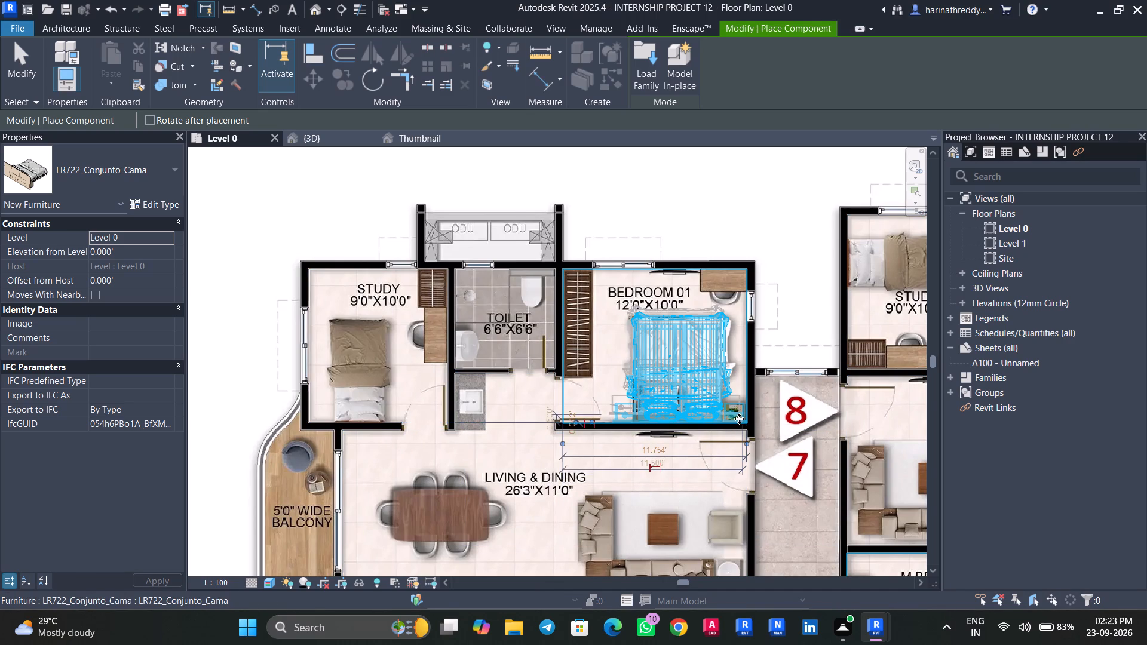
pyautogui.press('Escape')
pyautogui.press('Escape')
pyautogui.press('Escape')
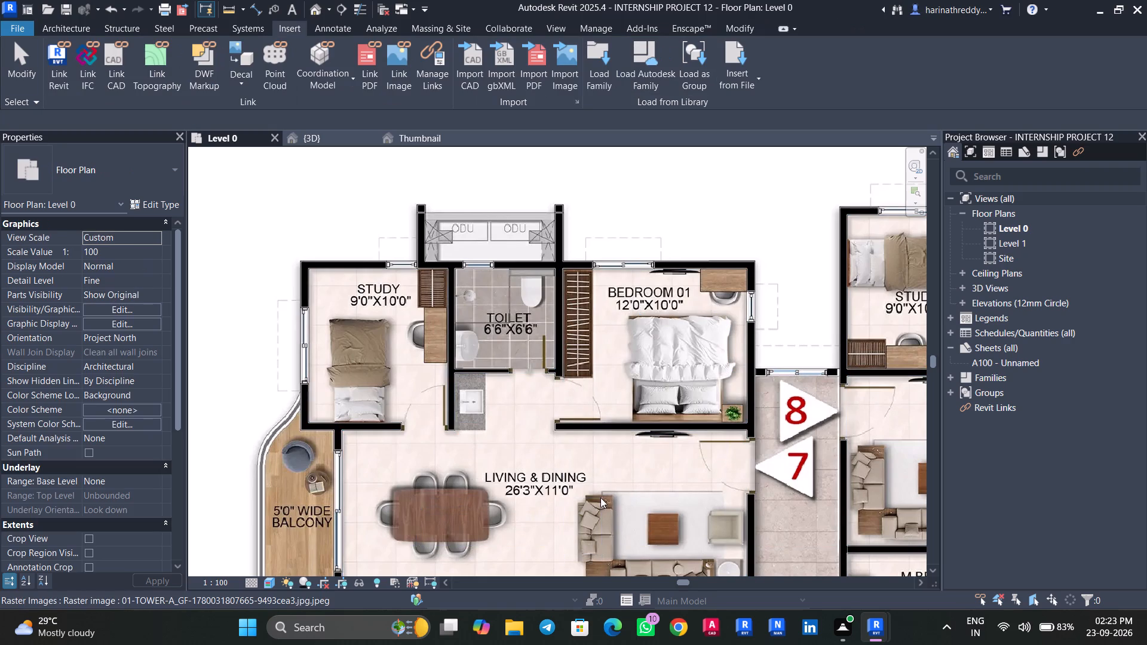
# Load the Furniture_Bed_2 family from the Furniture/Beds category of the Autodesk family library.
pyautogui.scroll(-7, 583, 477)
pyautogui.moveTo(582, 493); pyautogui.dragTo(581, 250, button='middle')
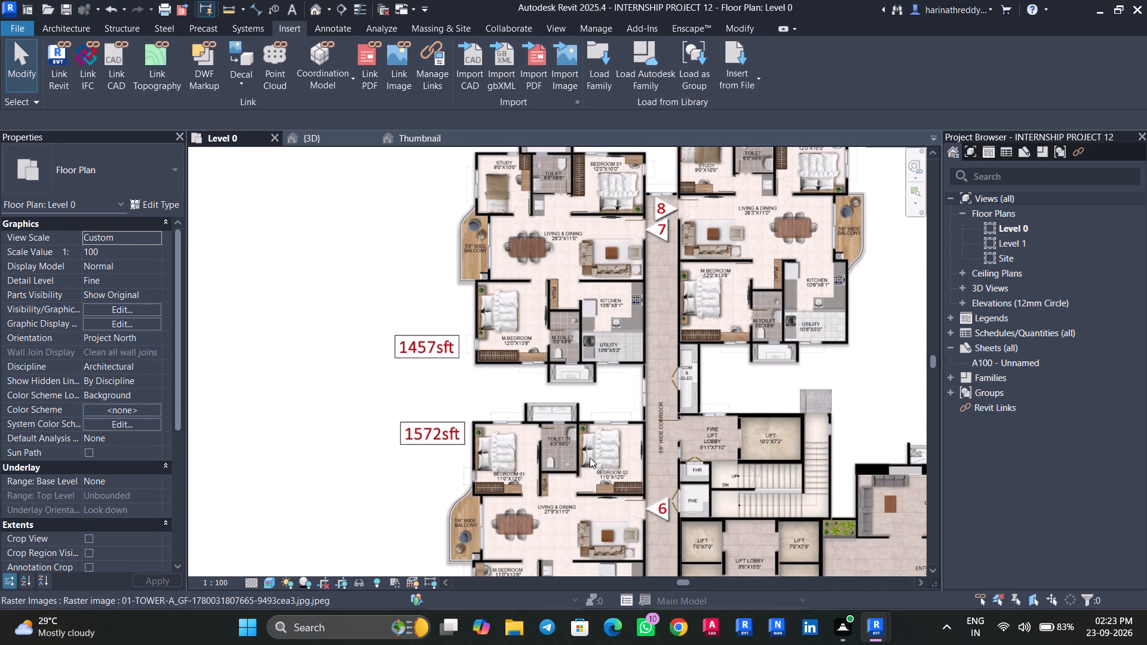
pyautogui.press('Tab')
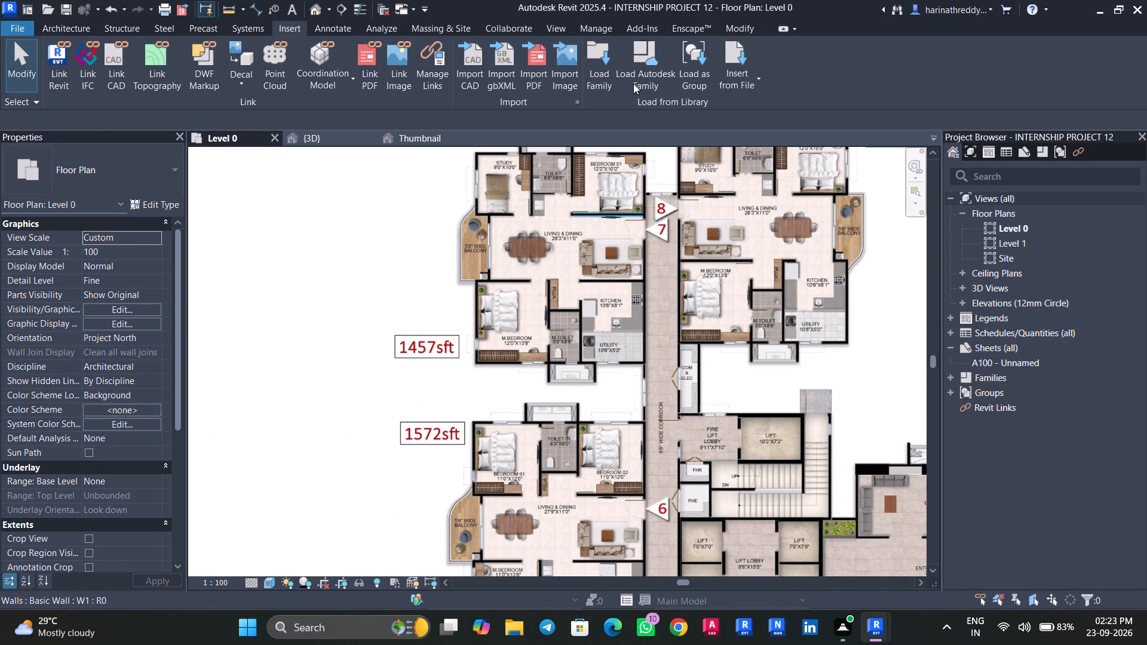
pyautogui.click(634, 68)
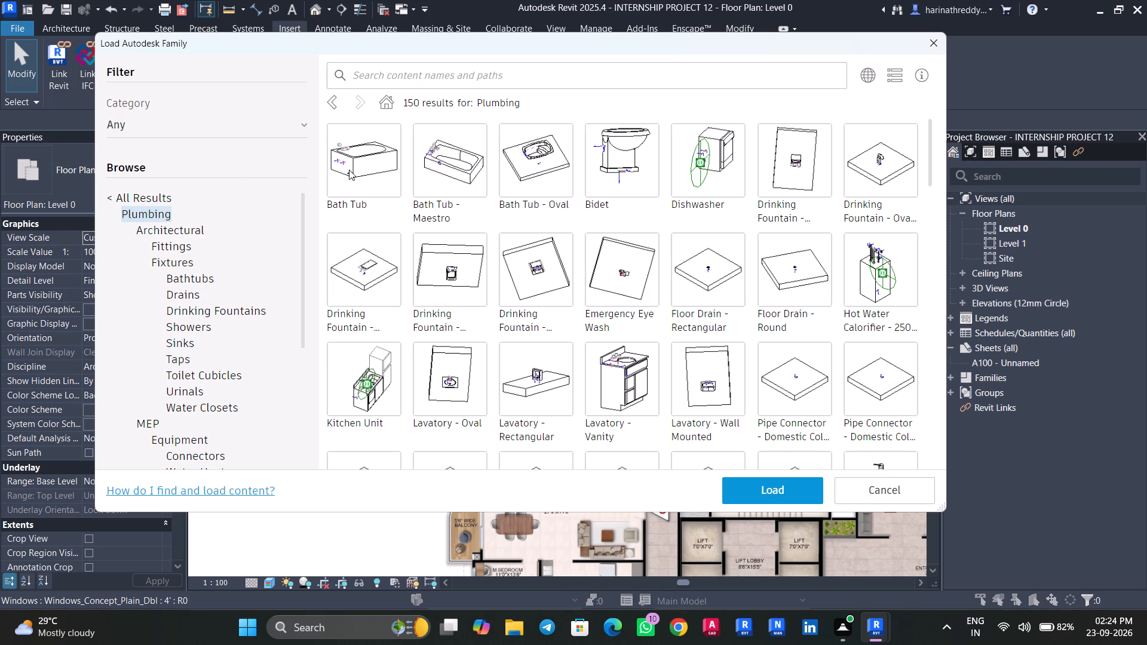
pyautogui.click(384, 109)
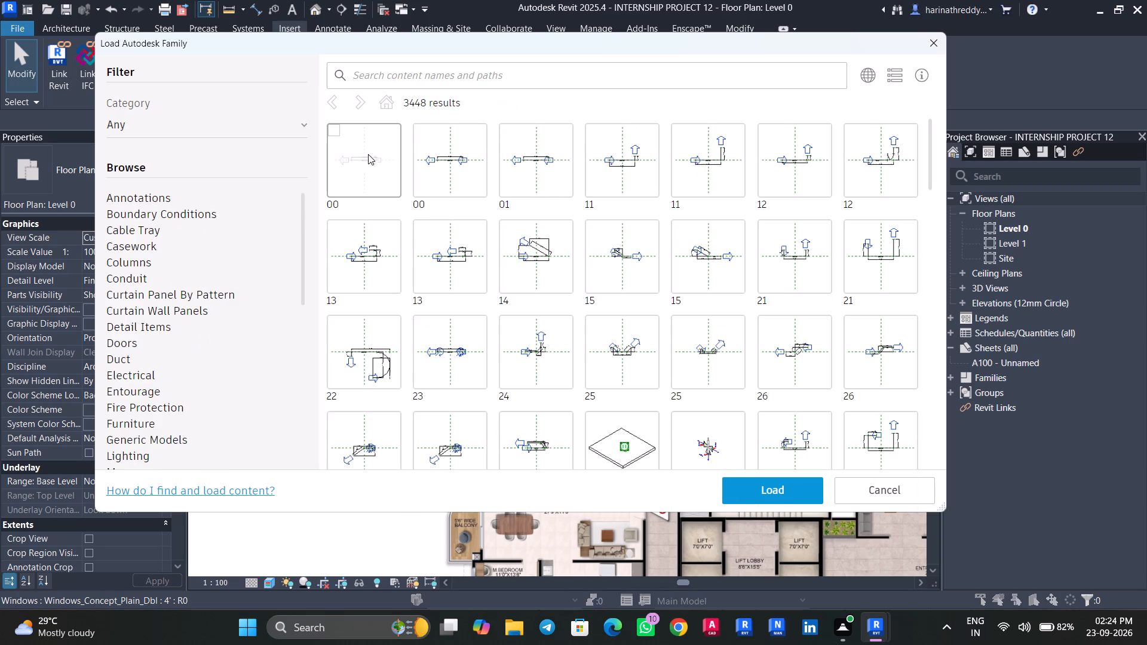
pyautogui.scroll(-2, 154, 395)
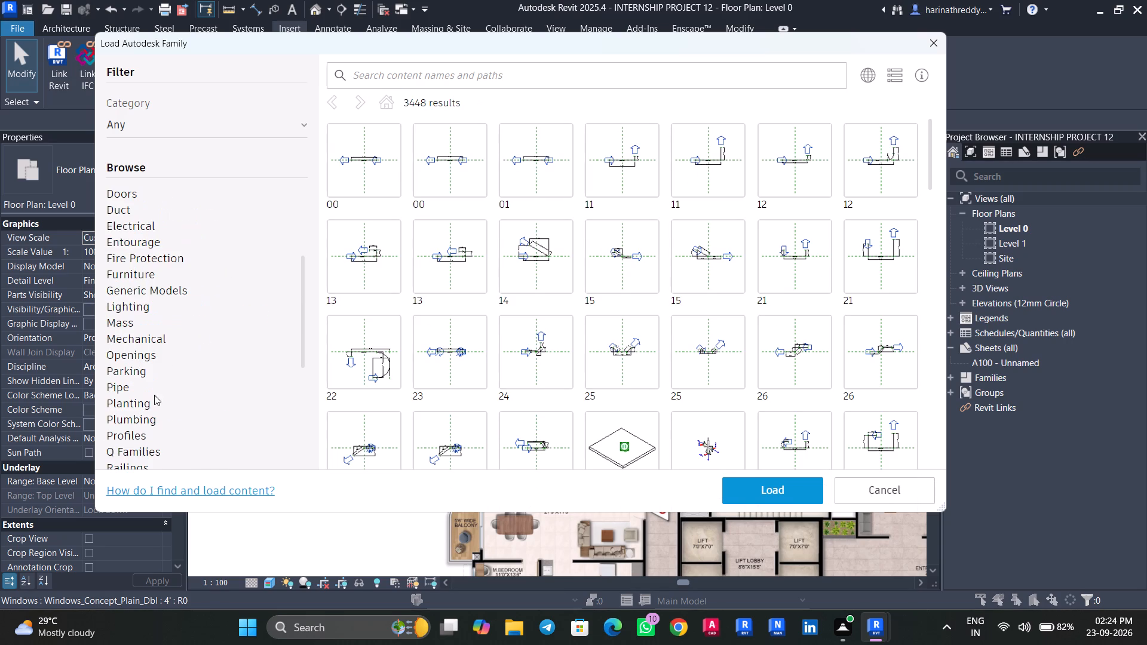
pyautogui.click(127, 281)
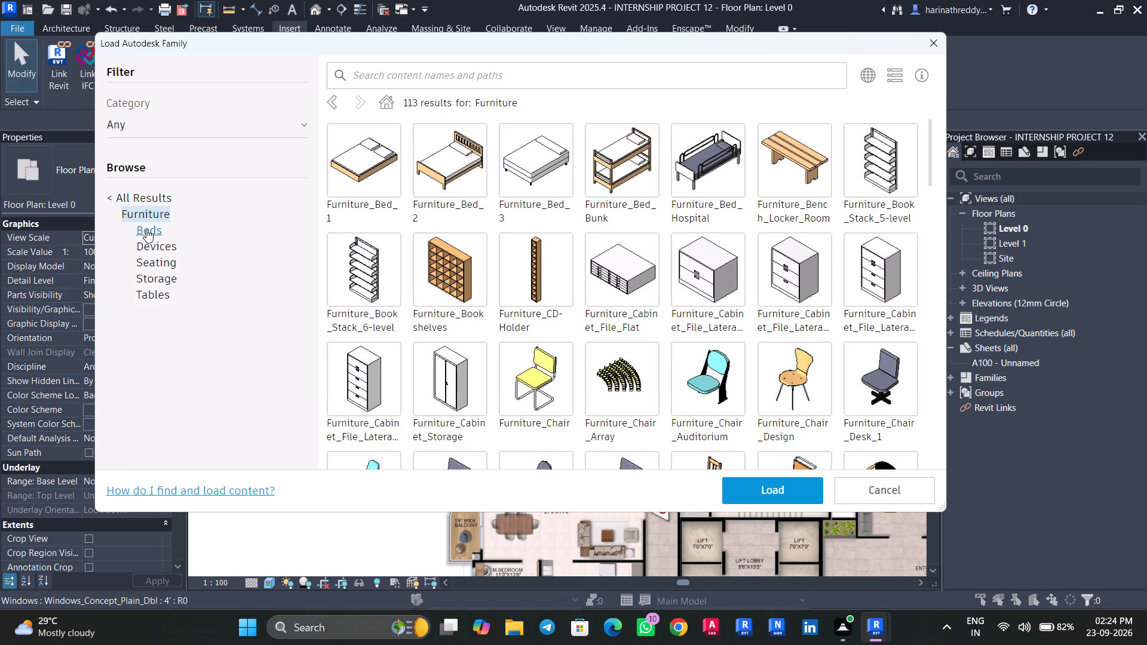
pyautogui.click(146, 229)
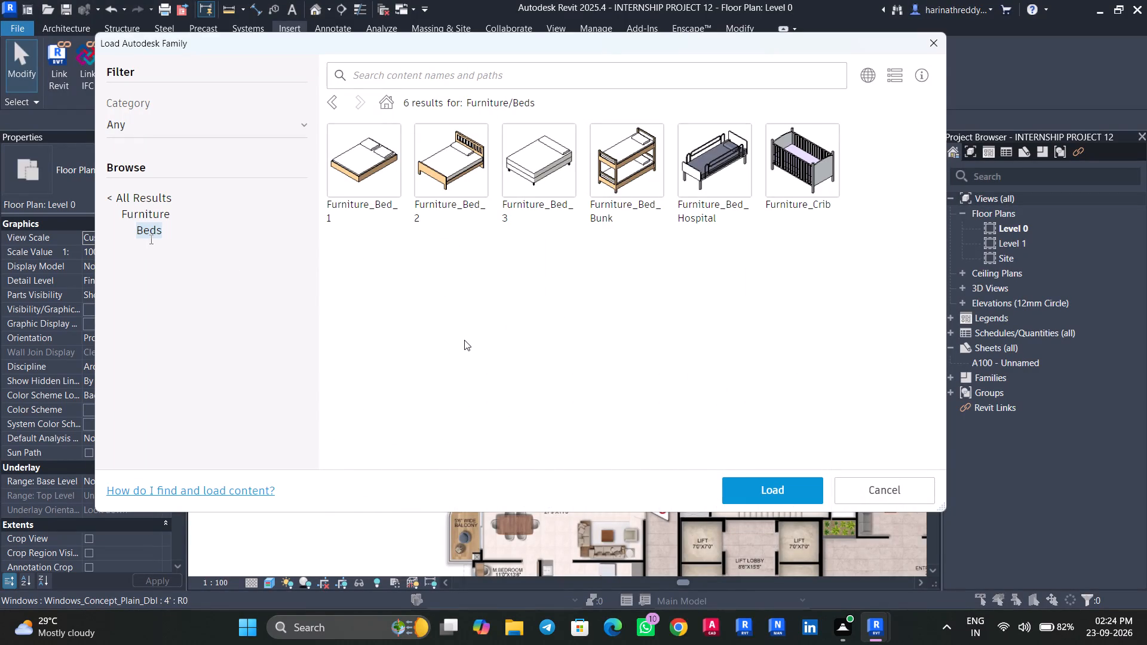
pyautogui.click(518, 184)
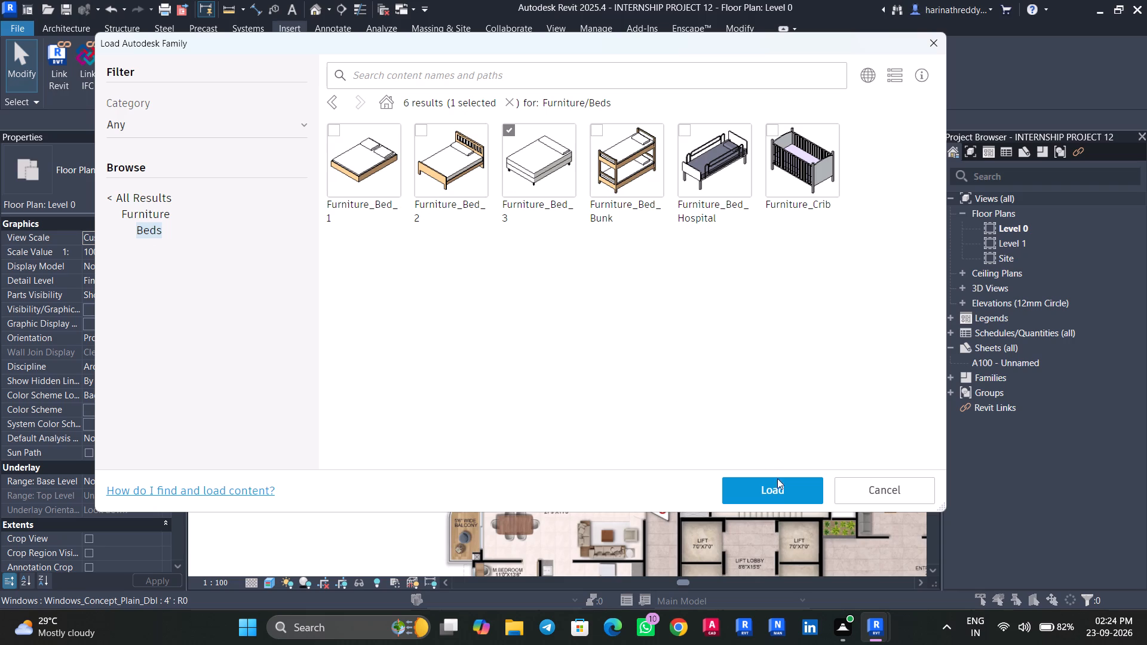
pyautogui.click(531, 156)
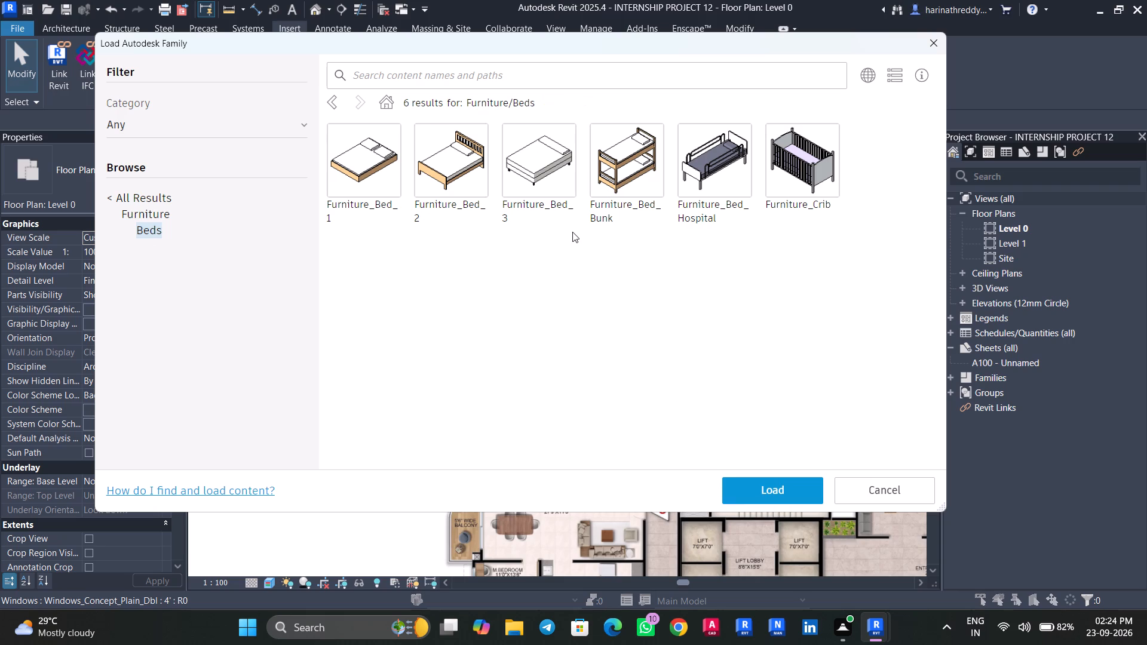
pyautogui.click(469, 168)
pyautogui.click(747, 490)
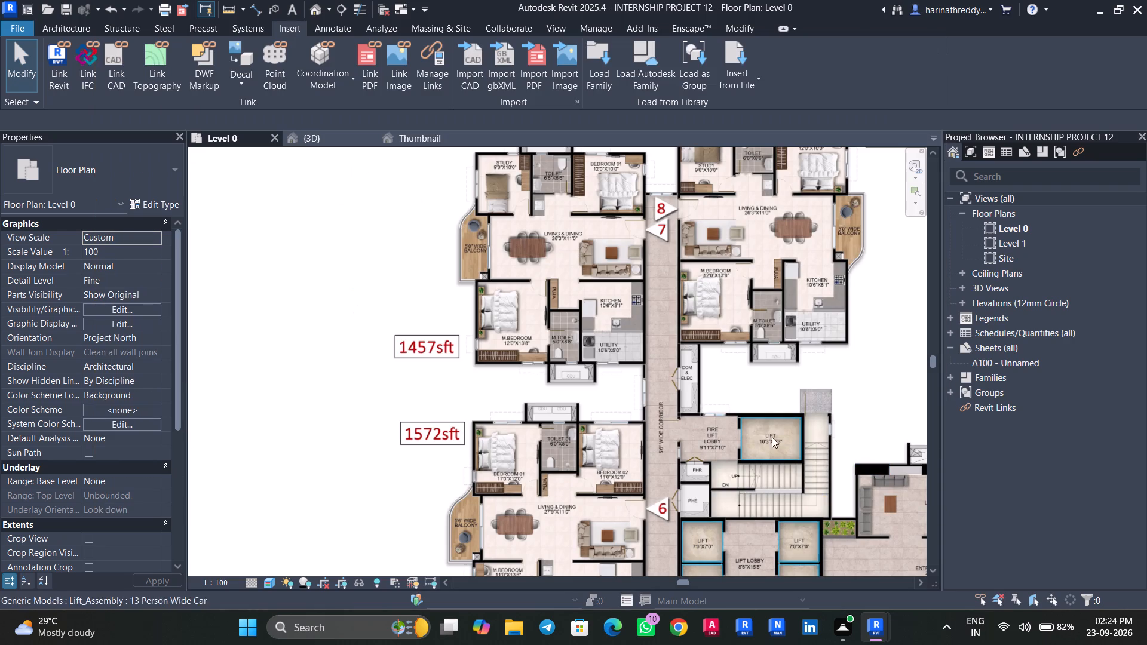
# Place a Furniture_Bed_2 1422x1981x330mm-Double bed in the STUDY of 1457sft apartment 7, rotated to match the bed drawn on the plan image.
pyautogui.press('c')
pyautogui.press('m')
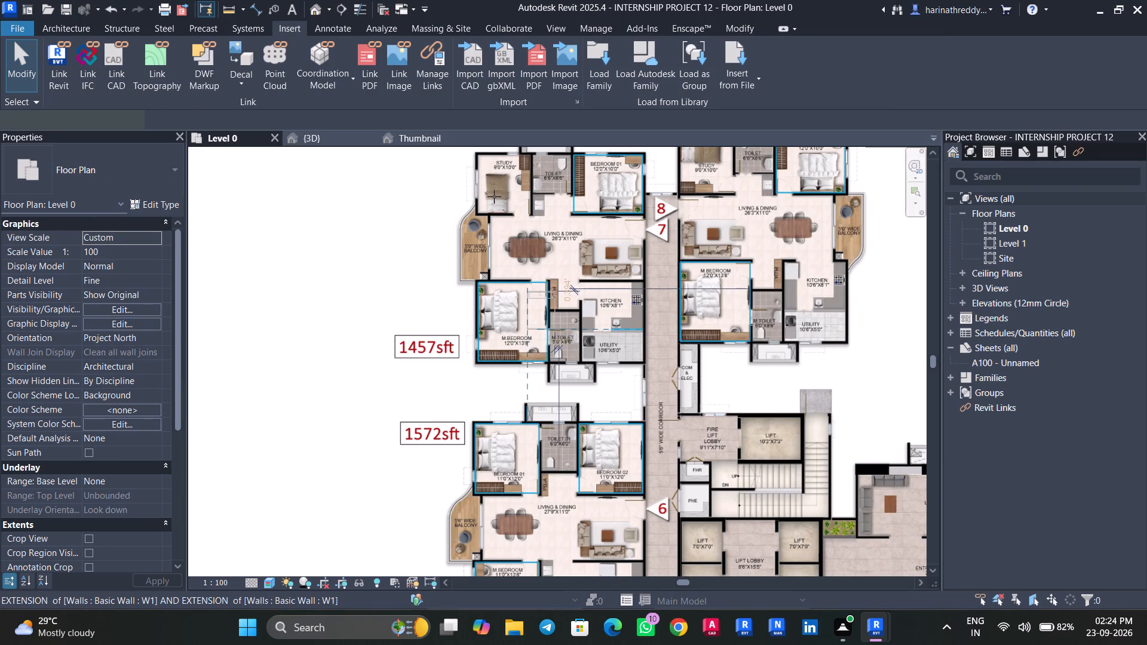
pyautogui.scroll(7, 493, 193)
pyautogui.moveTo(500, 203); pyautogui.dragTo(495, 357, button='middle')
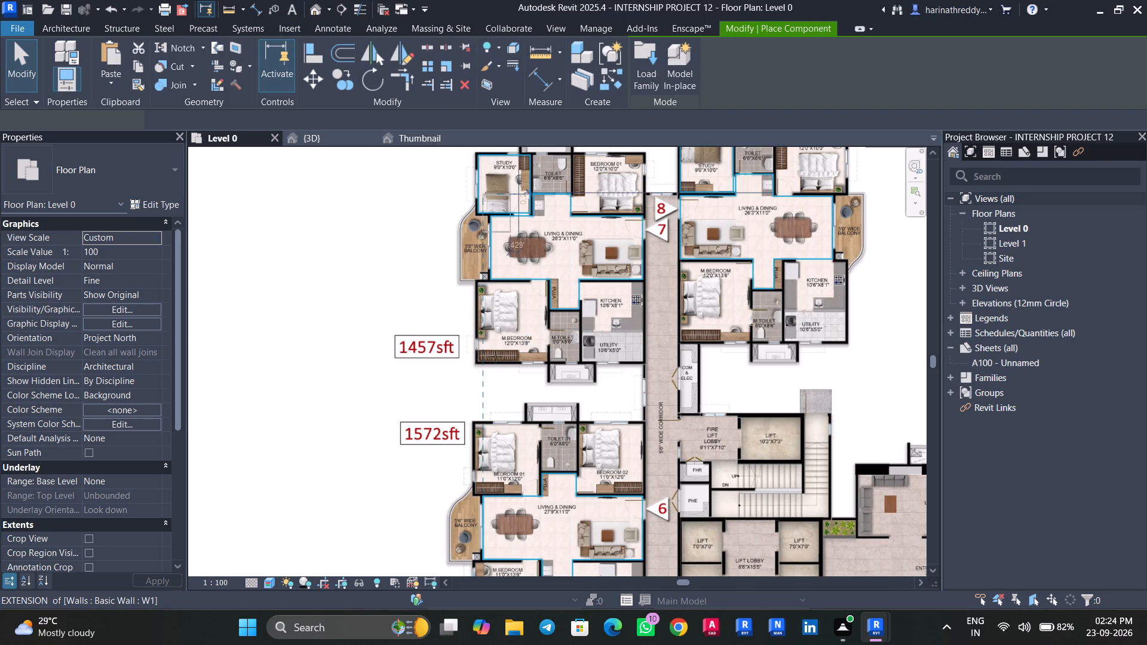
pyautogui.moveTo(495, 357); pyautogui.dragTo(494, 363, button='middle')
pyautogui.scroll(1, 494, 363)
pyautogui.press('space')
pyautogui.press('space')
pyautogui.press('space')
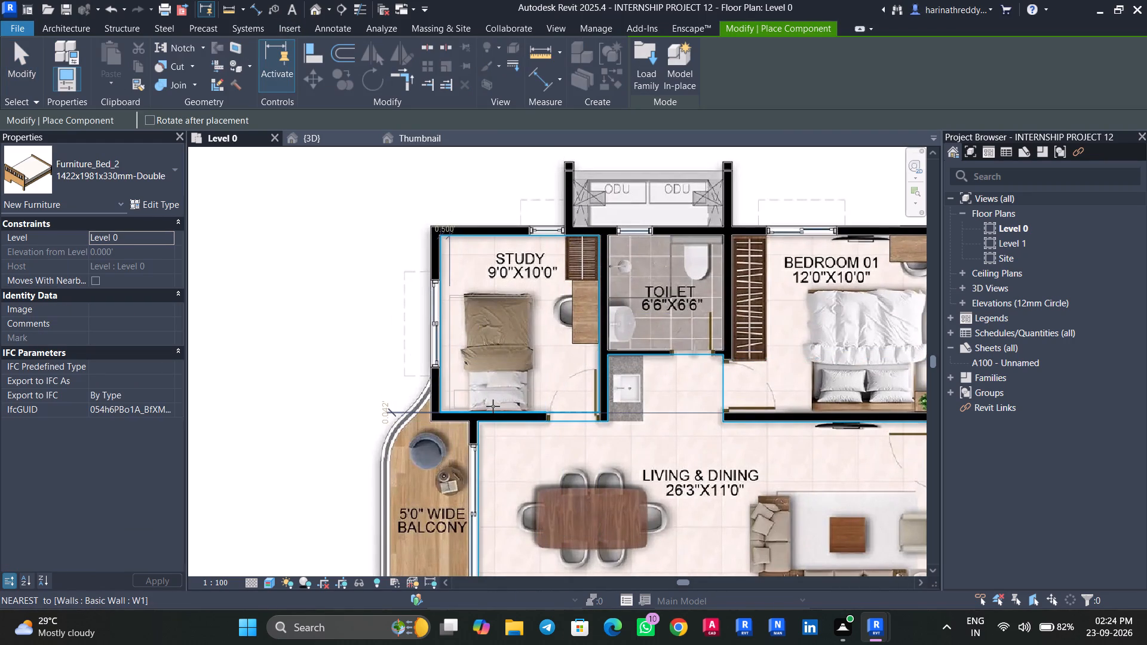
pyautogui.click(493, 406)
# Place a Furniture_Bed_2 1422x1981x330mm-Double bed in the STUDY of 1457sft apartment 8, rotated against the outer side wall.
pyautogui.scroll(-8, 493, 406)
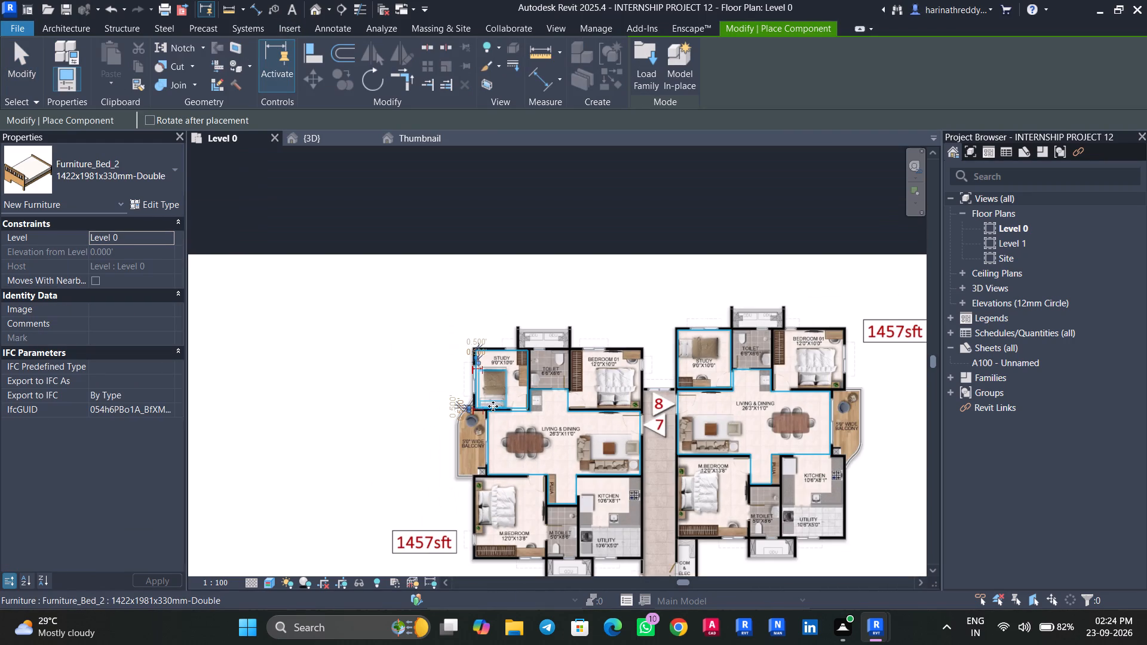
pyautogui.scroll(10, 706, 361)
pyautogui.press('space')
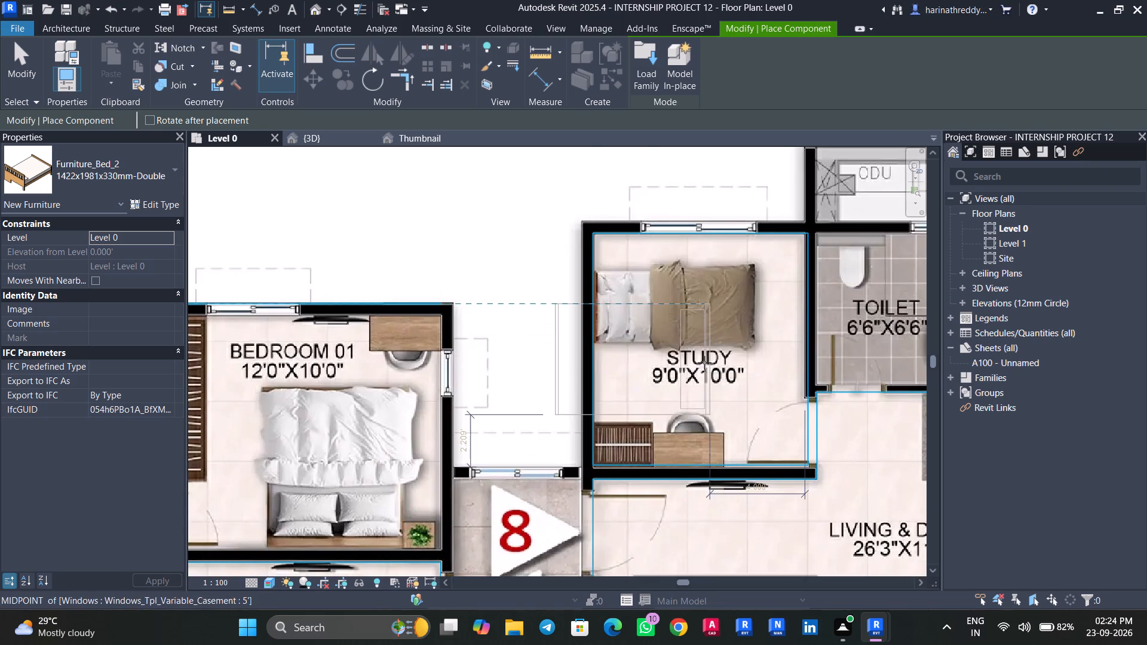
pyautogui.press('space')
pyautogui.press('space')
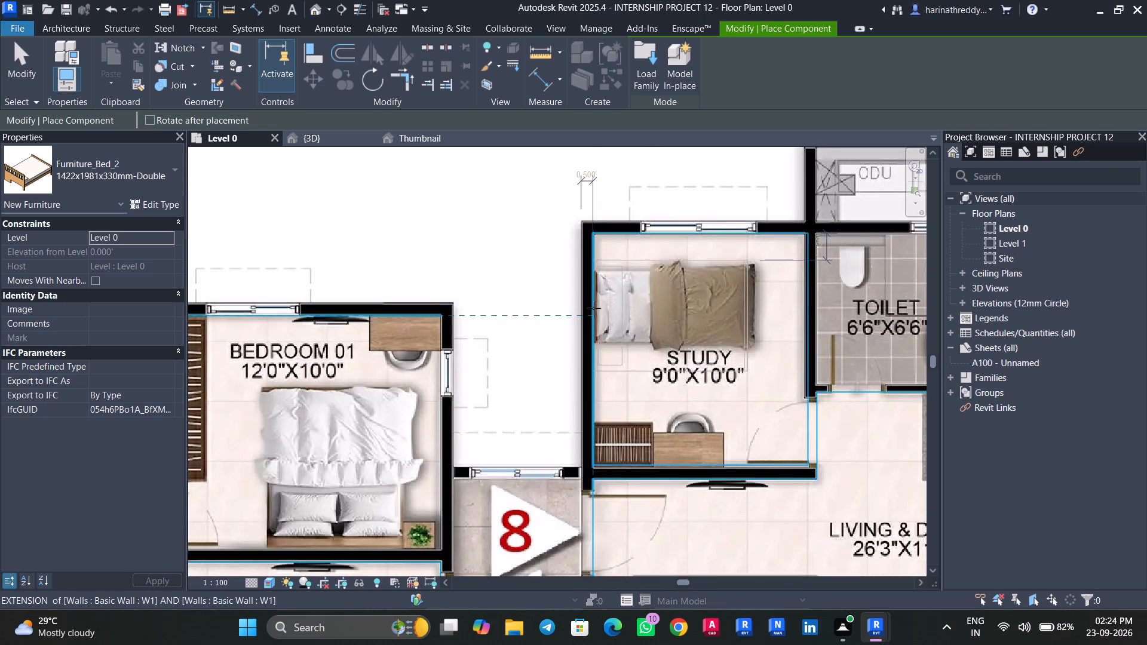
pyautogui.click(593, 305)
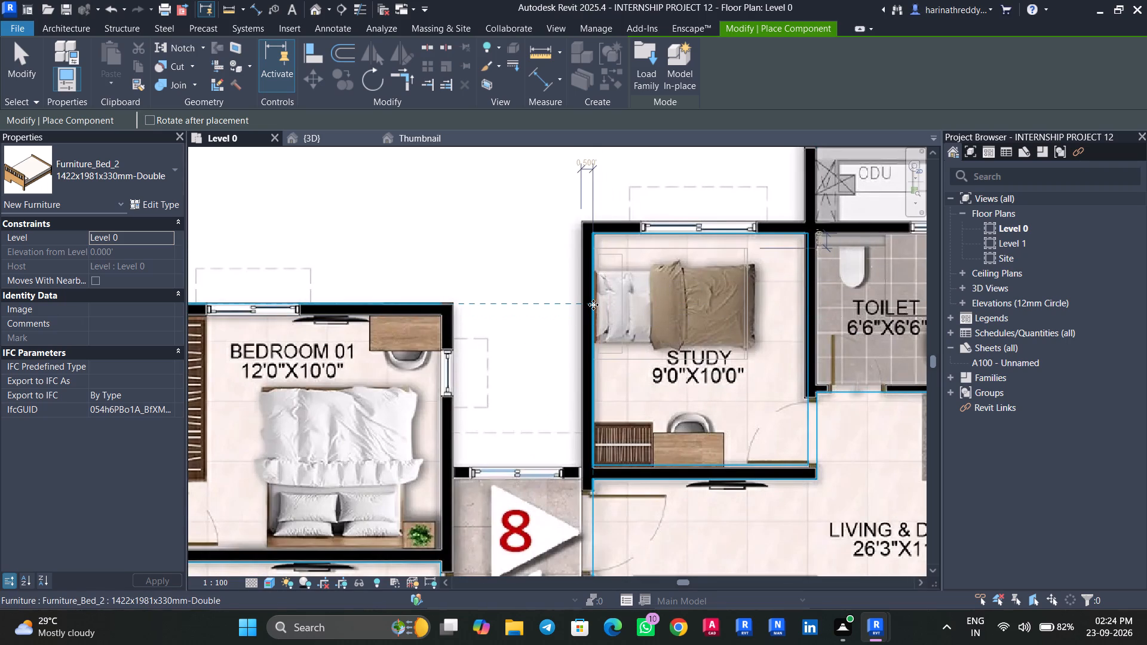
pyautogui.scroll(-13, 593, 305)
pyautogui.press('Escape')
pyautogui.press('Escape')
pyautogui.press('Escape')
pyautogui.press('Escape')
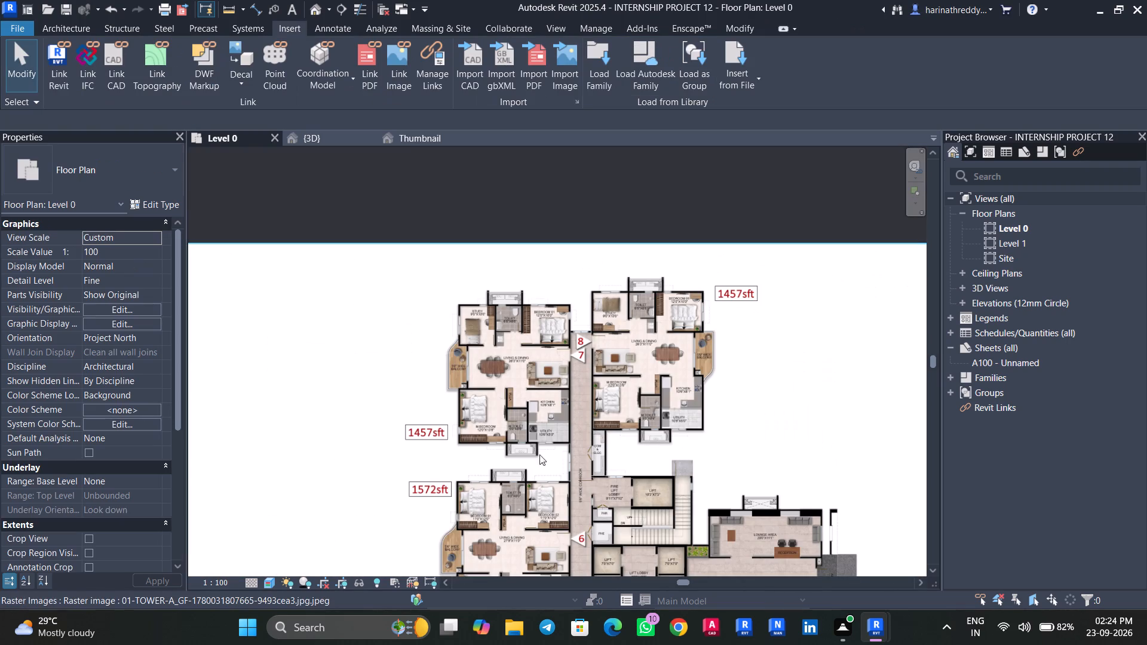
# Examine the bedrooms of the 1572sft, 1292sft and 1297sft apartments to check which ones already contain bed components.
pyautogui.moveTo(525, 459); pyautogui.dragTo(505, 275, button='middle')
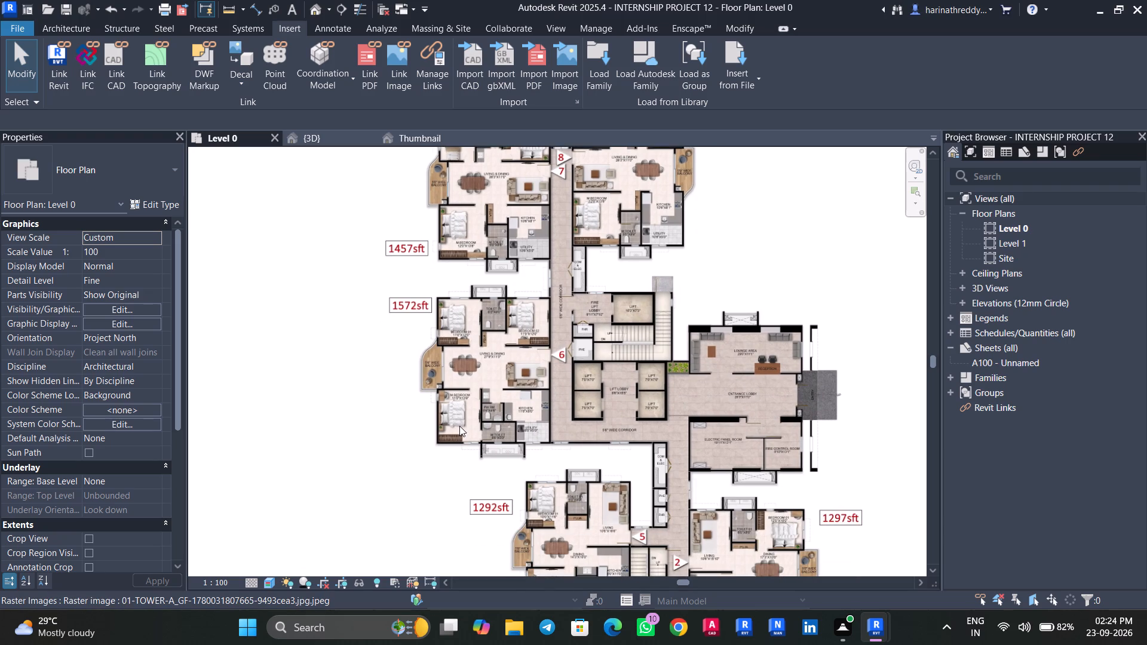
pyautogui.press('Tab')
pyautogui.scroll(6, 492, 431)
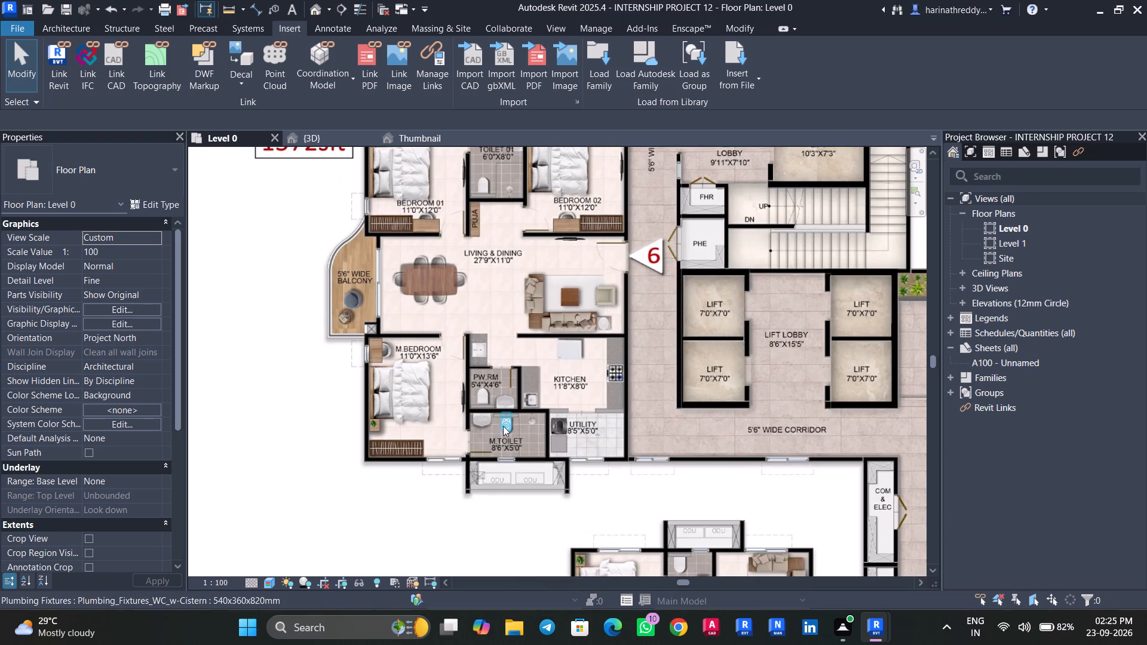
pyautogui.moveTo(511, 528); pyautogui.dragTo(446, 361, button='middle')
pyautogui.scroll(-9, 445, 359)
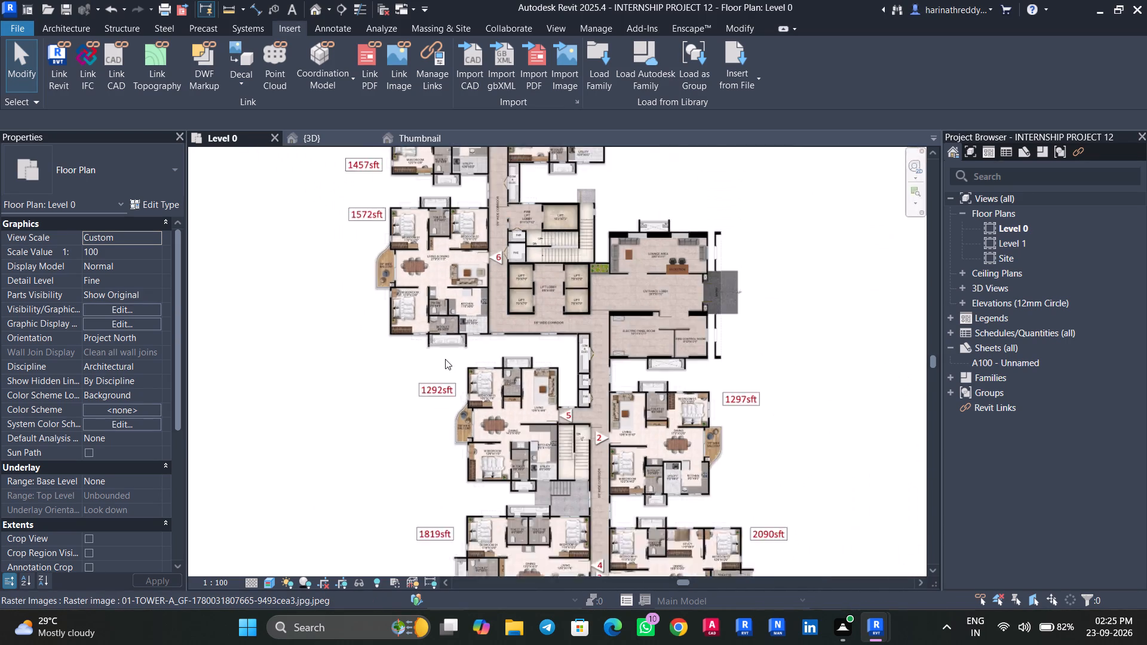
pyautogui.scroll(-2, 419, 407)
pyautogui.moveTo(421, 399); pyautogui.dragTo(421, 382, button='middle')
pyautogui.scroll(3, 466, 460)
pyautogui.scroll(8, 458, 320)
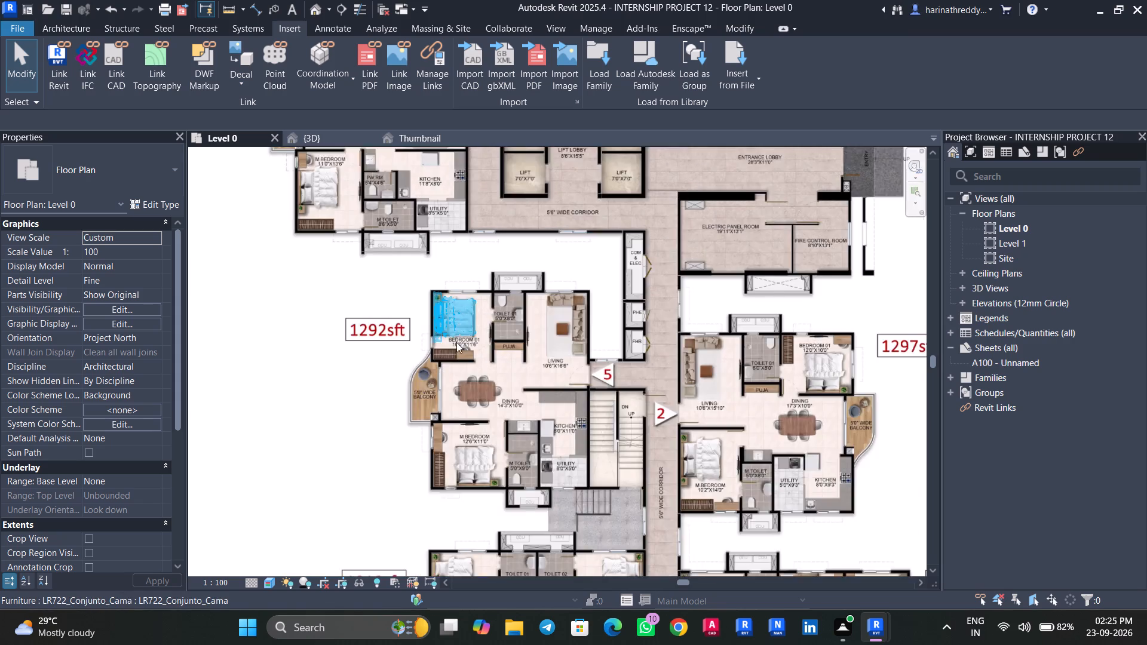
pyautogui.scroll(1, 456, 342)
pyautogui.scroll(-5, 334, 393)
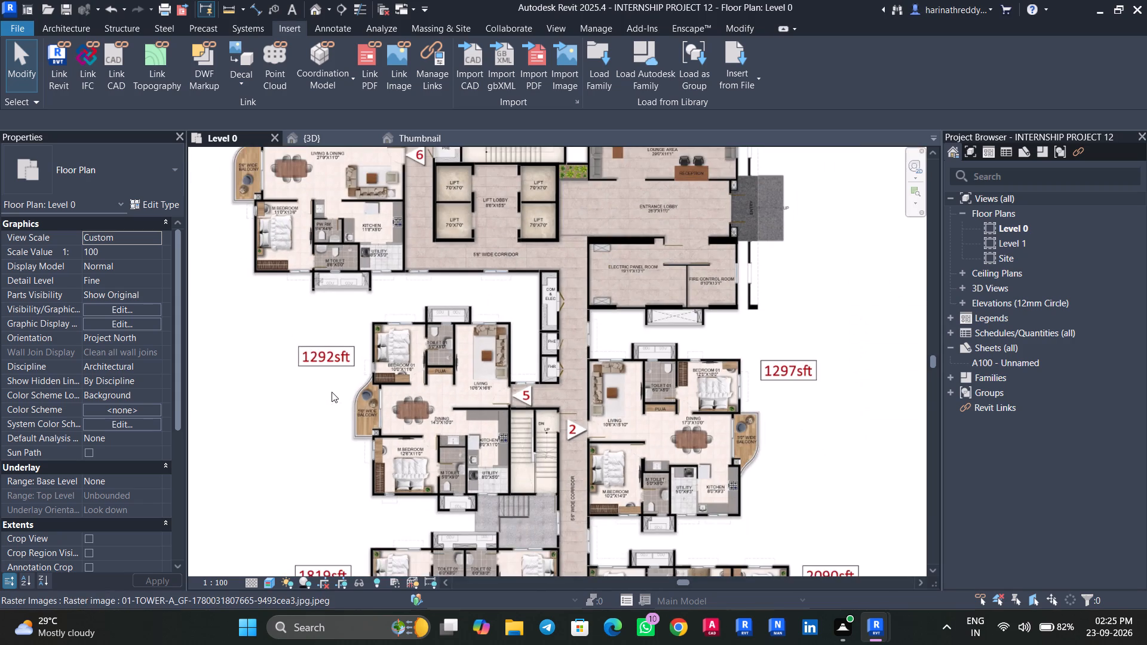
pyautogui.moveTo(324, 386); pyautogui.dragTo(334, 445, button='middle')
pyautogui.moveTo(332, 440); pyautogui.dragTo(319, 388, button='middle')
# Place a Furniture_Table_Dining_w-Chairs_Rectangular 2000x1000x750mm_w-6_Seats component over the dining table drawn in the DINING area of 1292sft apartment 5.
pyautogui.write('cm')
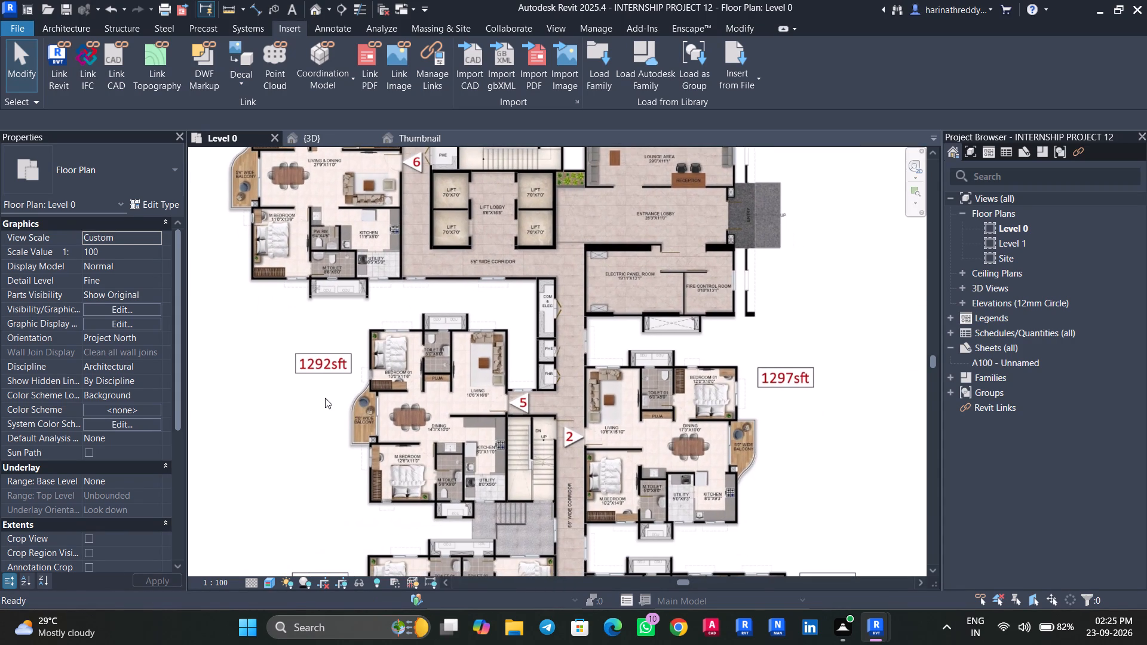
pyautogui.click(87, 170)
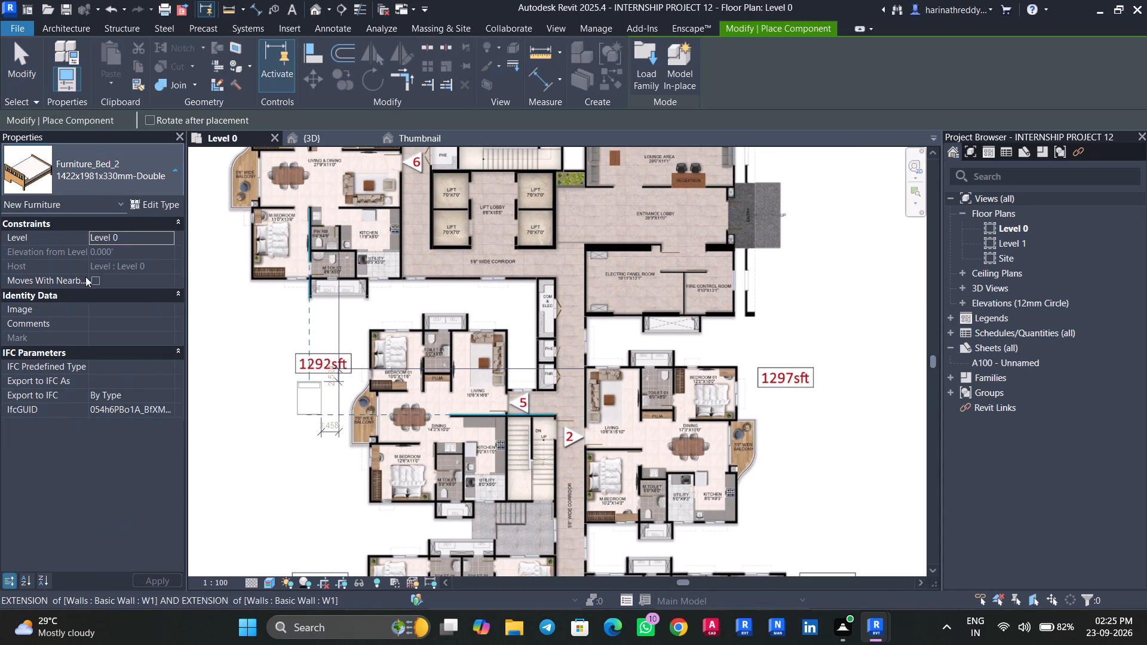
pyautogui.scroll(13, 83, 327)
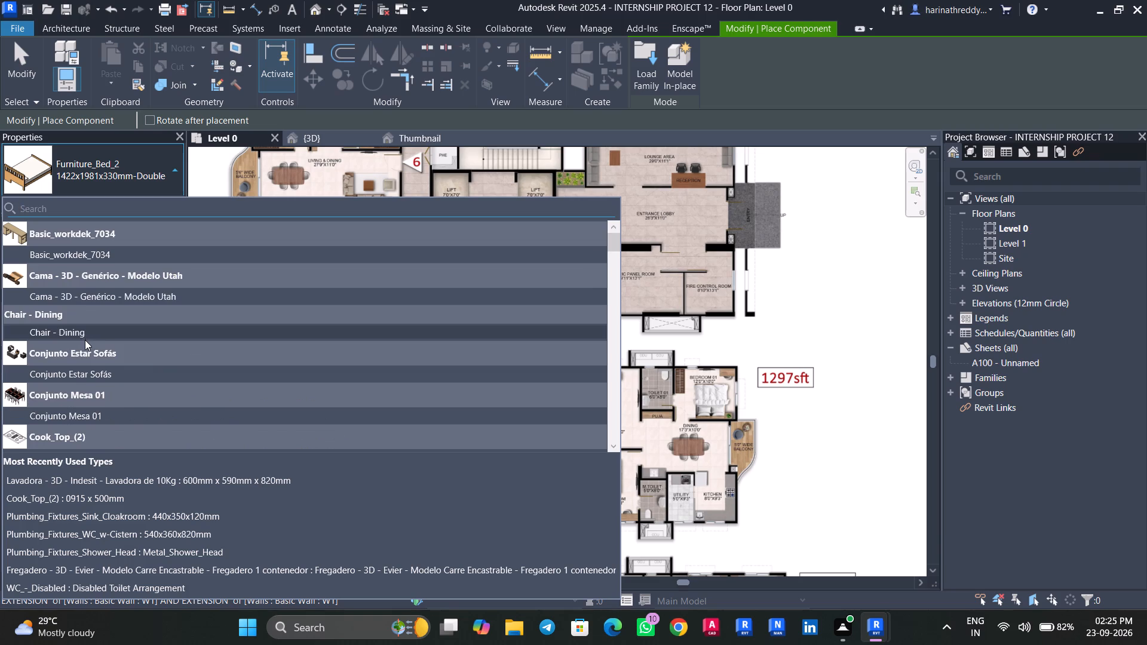
pyautogui.scroll(-5, 85, 340)
pyautogui.scroll(3, 85, 355)
pyautogui.scroll(-2, 86, 355)
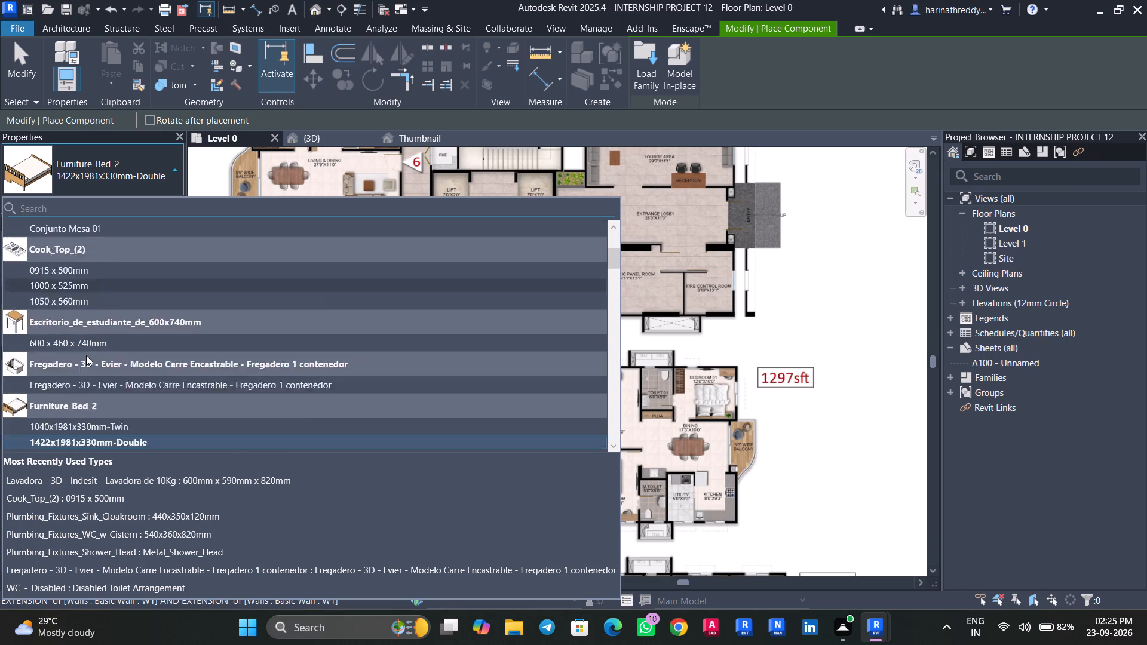
pyautogui.scroll(-13, 86, 355)
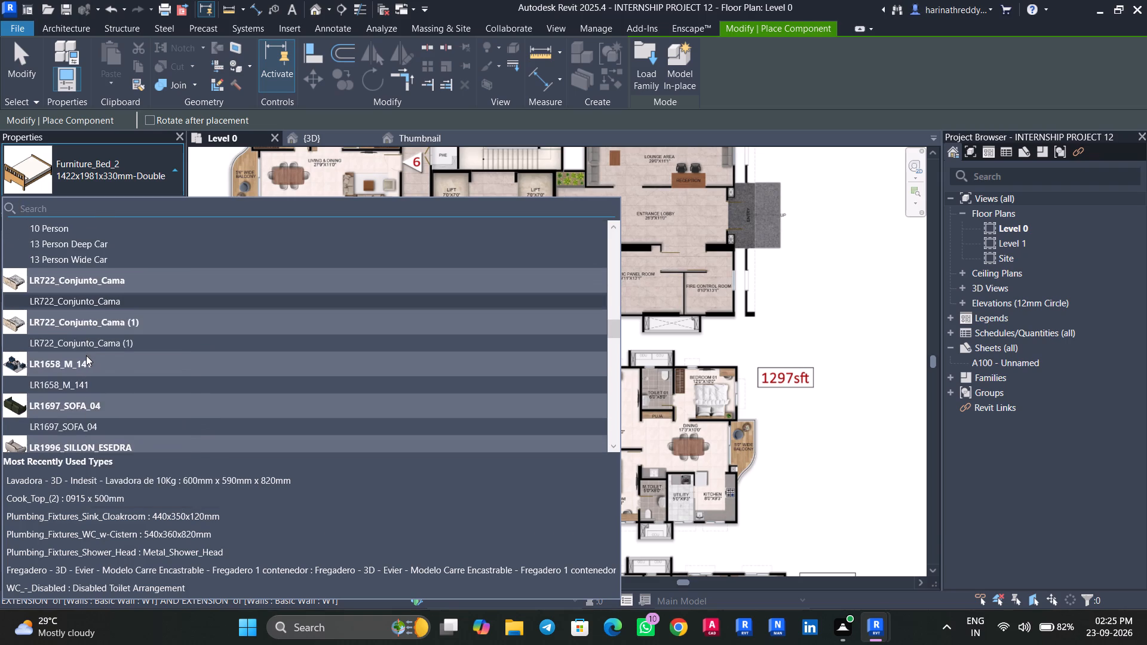
pyautogui.scroll(-4, 86, 355)
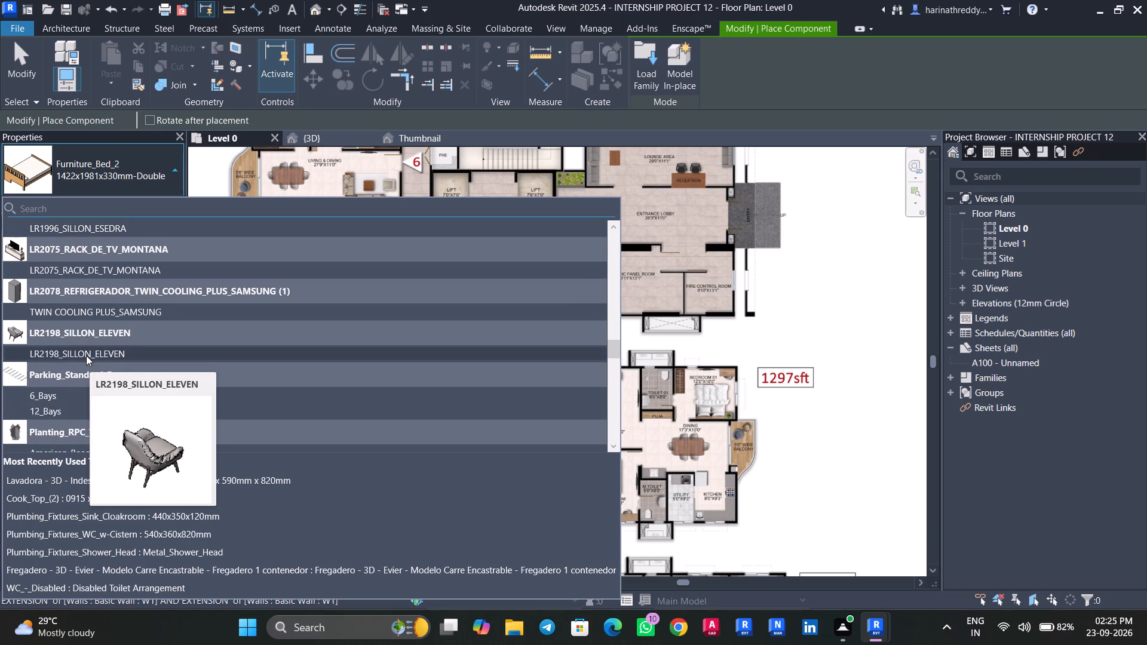
pyautogui.scroll(-12, 86, 355)
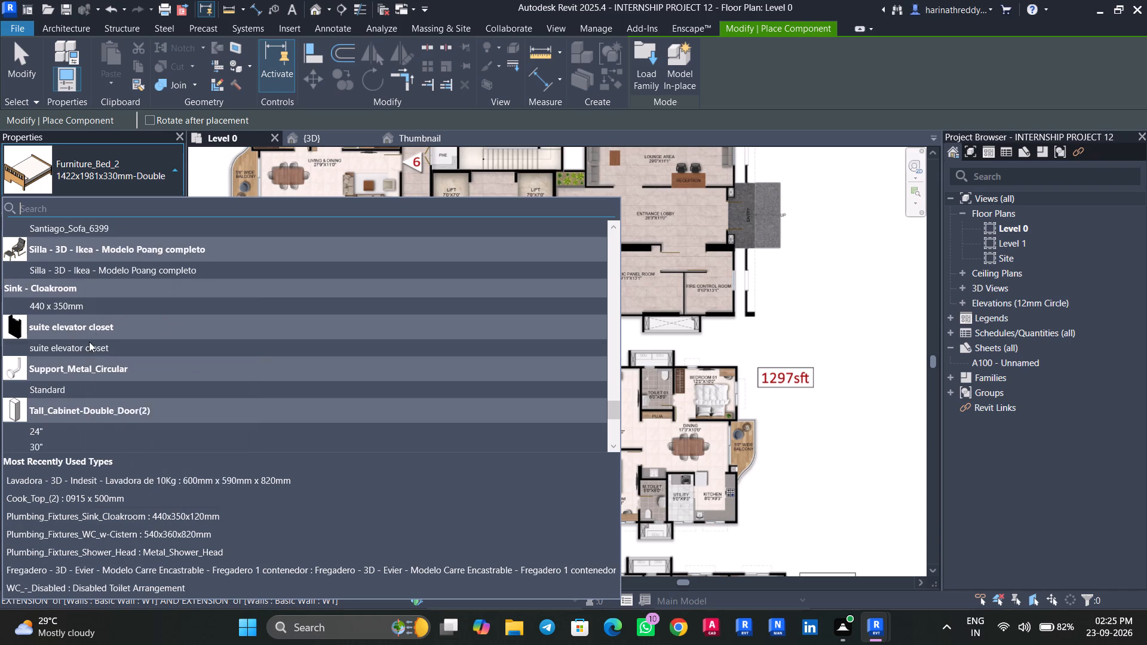
pyautogui.scroll(5, 93, 327)
pyautogui.scroll(-9, 97, 342)
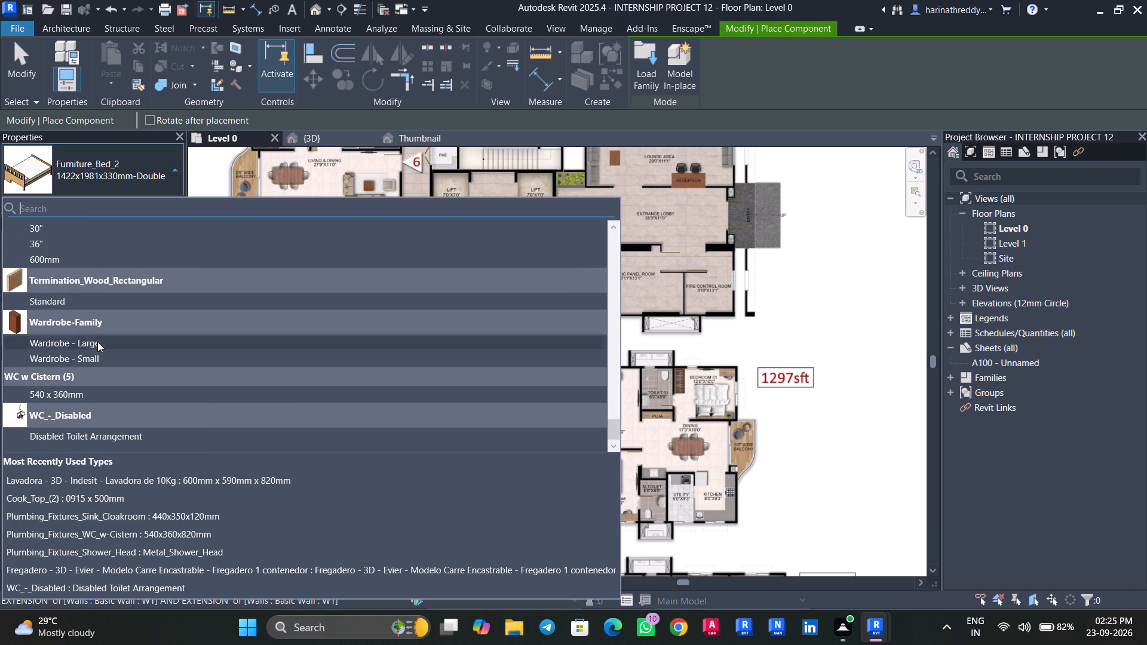
pyautogui.scroll(-3, 97, 342)
pyautogui.scroll(11, 97, 342)
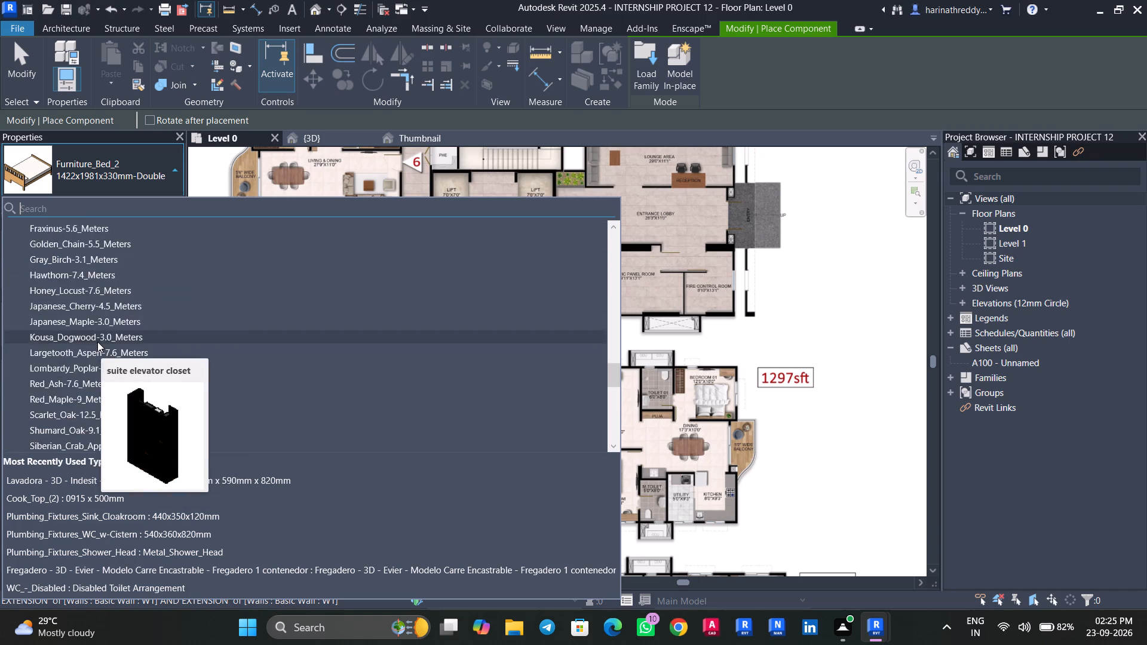
pyautogui.scroll(15, 97, 342)
pyautogui.scroll(-4, 99, 343)
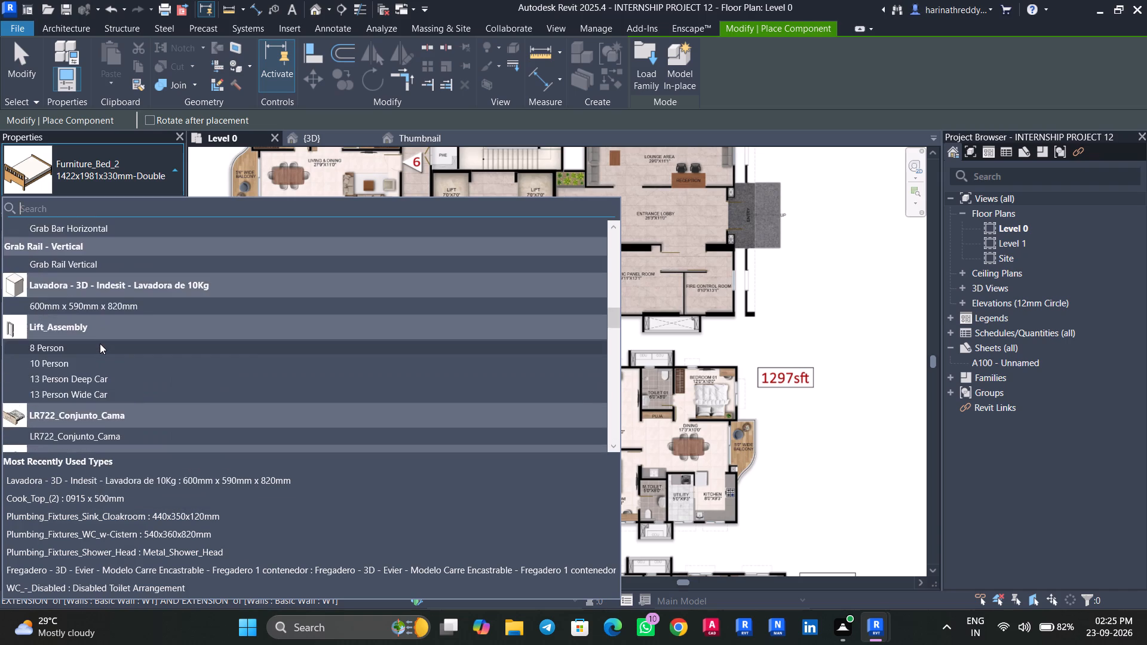
pyautogui.scroll(4, 100, 343)
pyautogui.scroll(-4, 100, 343)
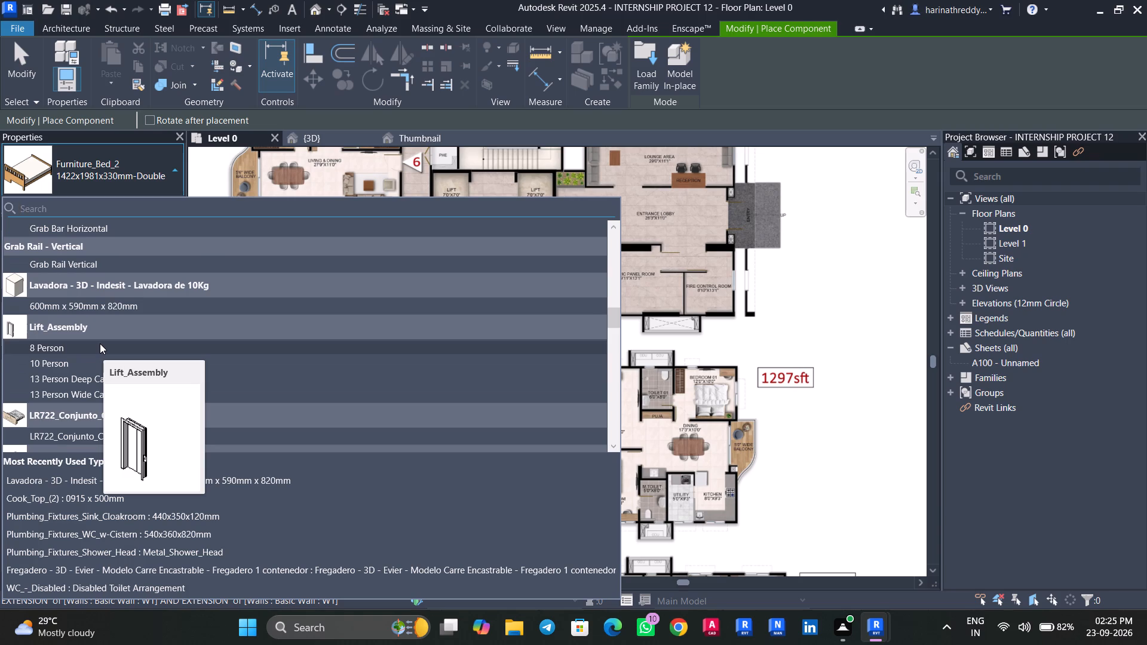
pyautogui.scroll(5, 100, 343)
pyautogui.click(103, 339)
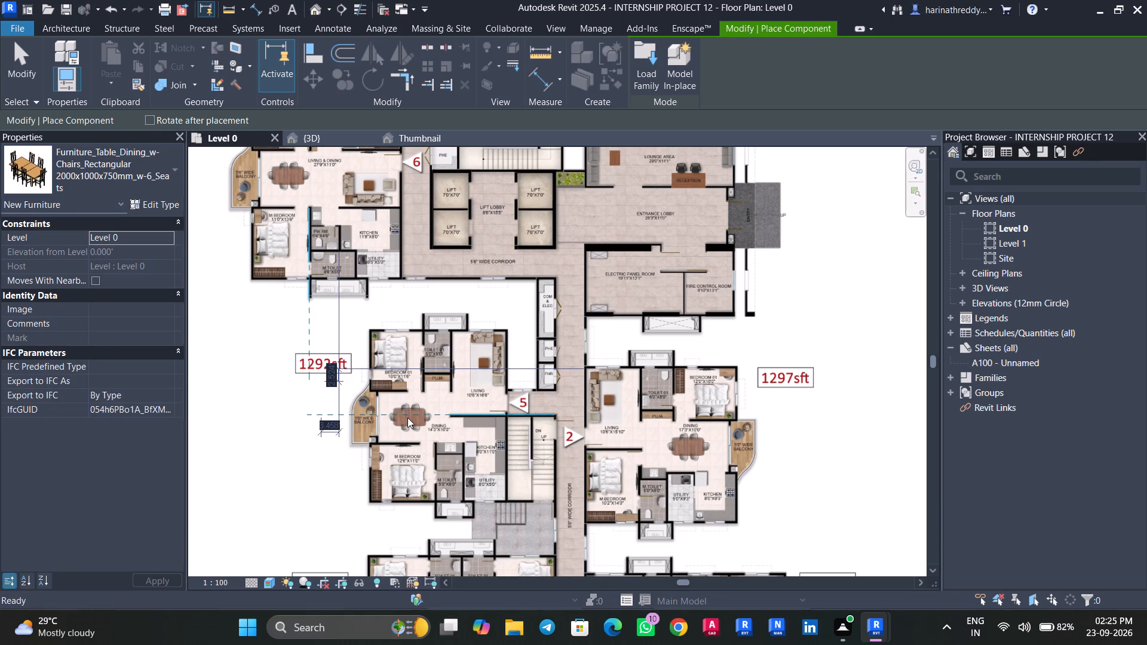
pyautogui.scroll(10, 410, 421)
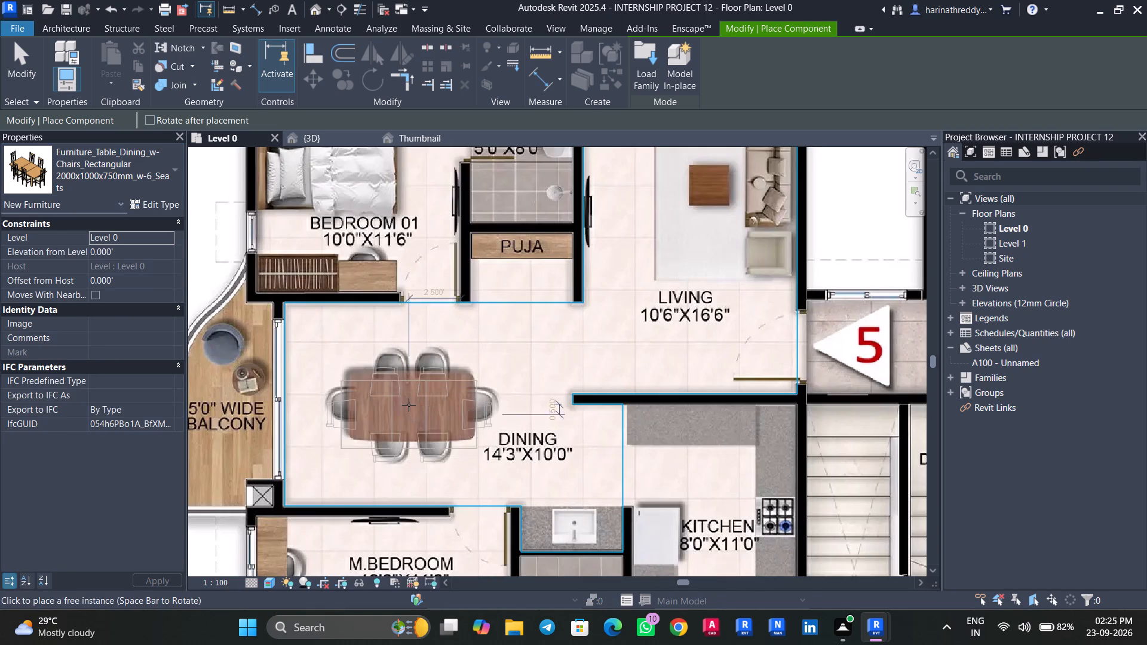
pyautogui.click(409, 404)
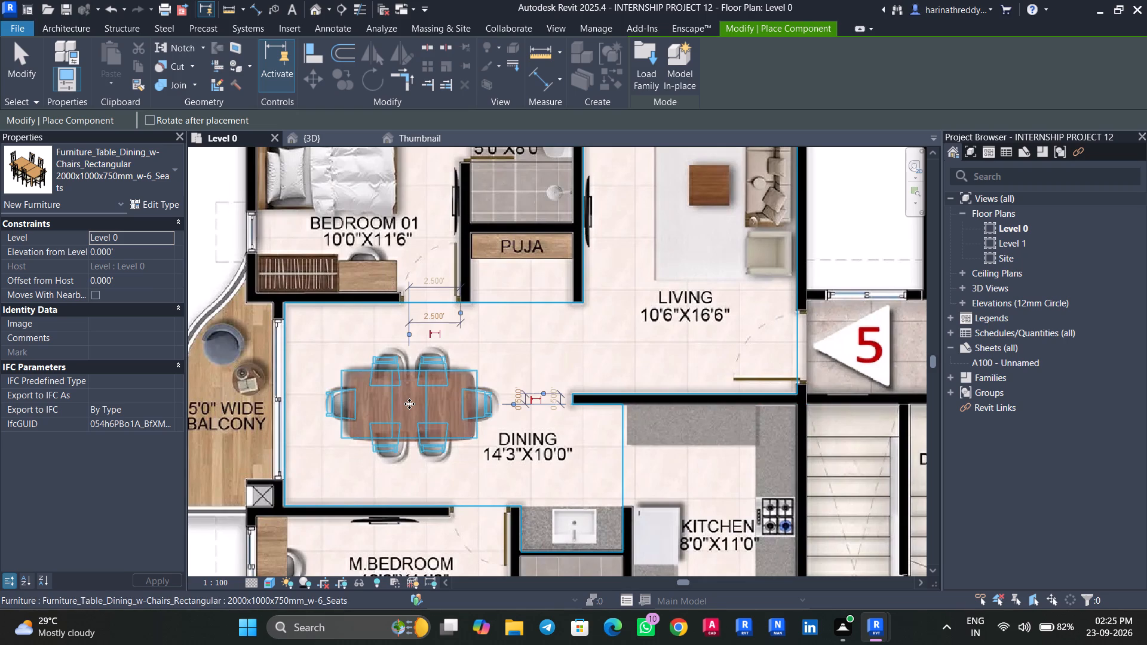
pyautogui.scroll(-20, 409, 404)
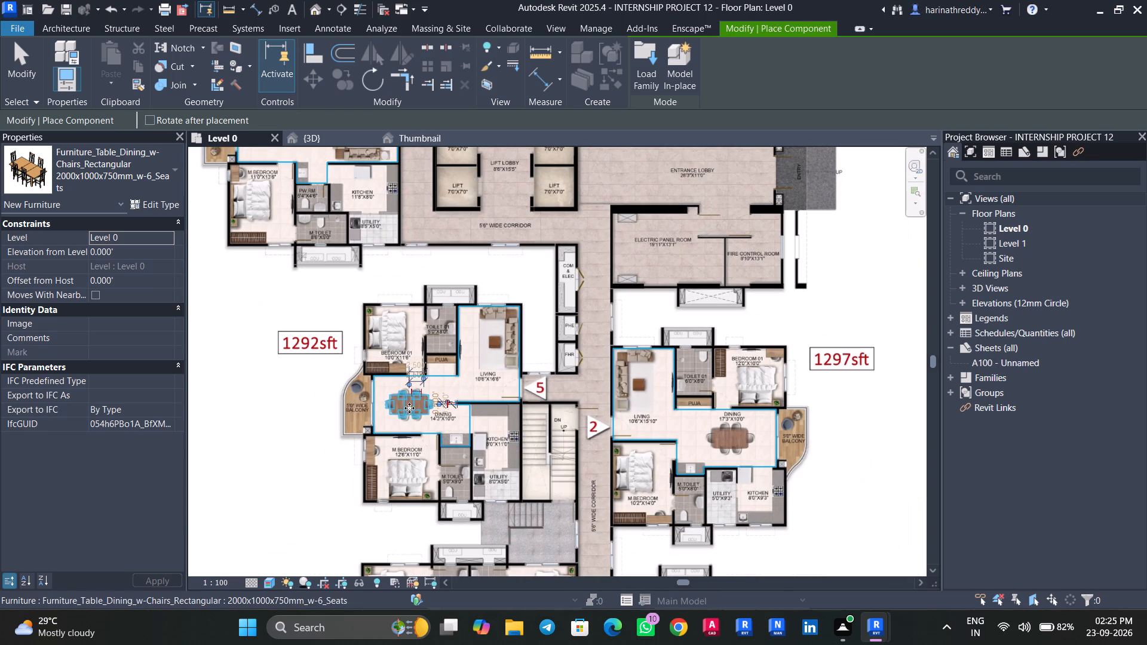
pyautogui.press('Escape')
pyautogui.press('Escape')
pyautogui.press('Escape')
pyautogui.press('Escape')
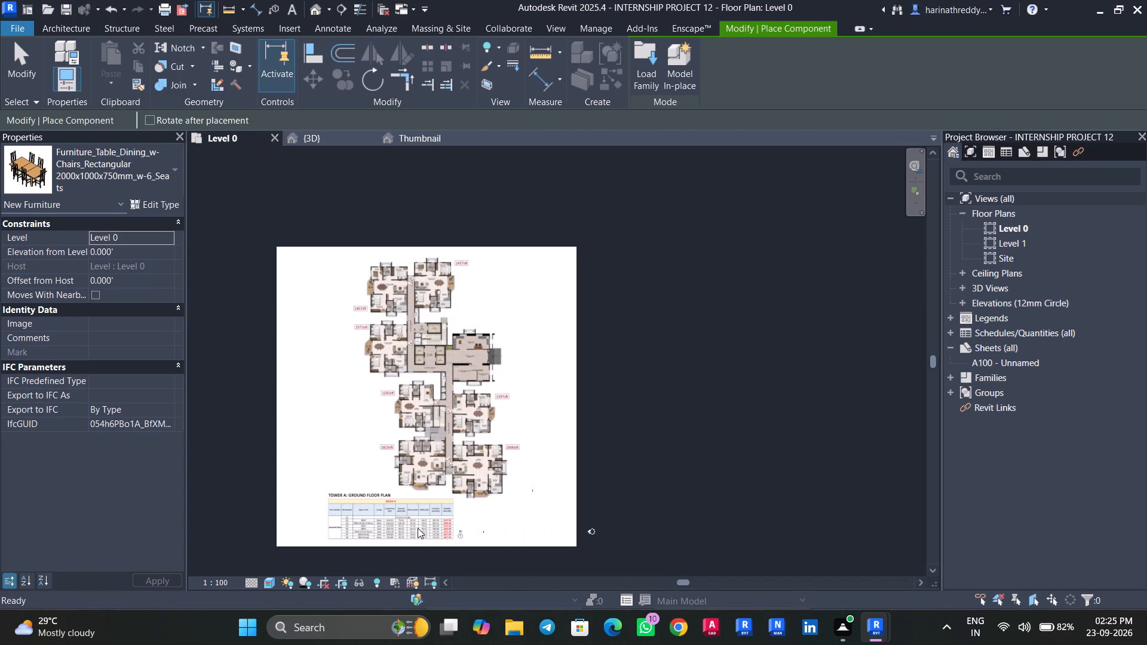
# Place the same rectangular 2000x1000x750mm six-seat dining table over the drawn table in the DINING area of 1819sft apartment 4.
pyautogui.scroll(-1, 418, 527)
pyautogui.scroll(3, 418, 527)
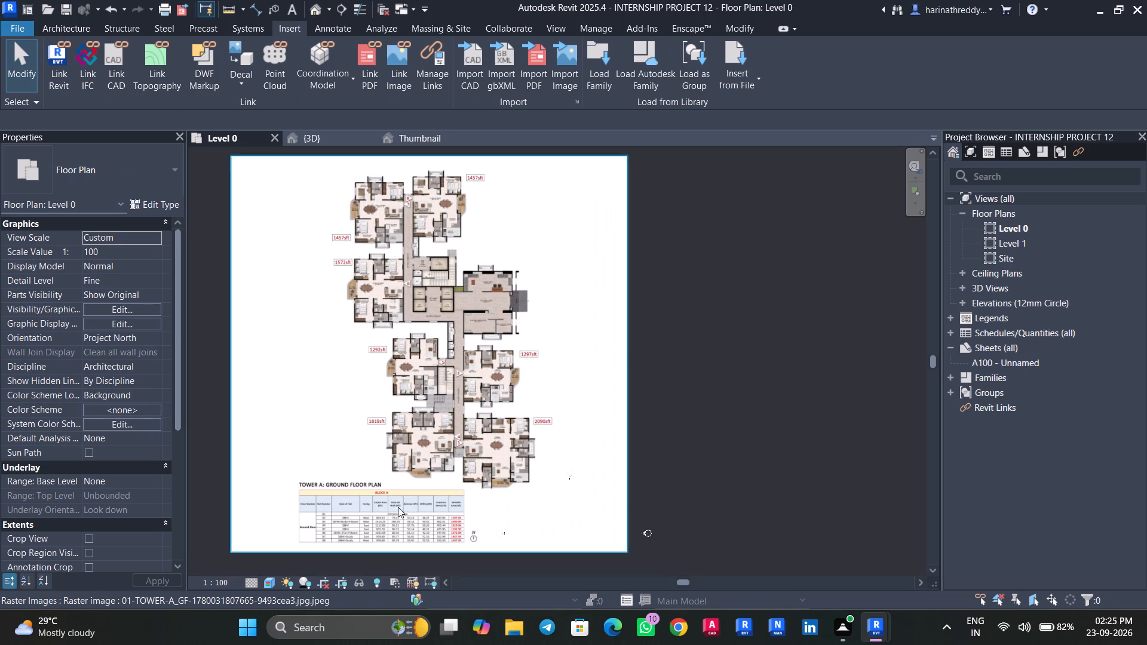
pyautogui.scroll(6, 407, 389)
pyautogui.moveTo(405, 345); pyautogui.dragTo(431, 428, button='middle')
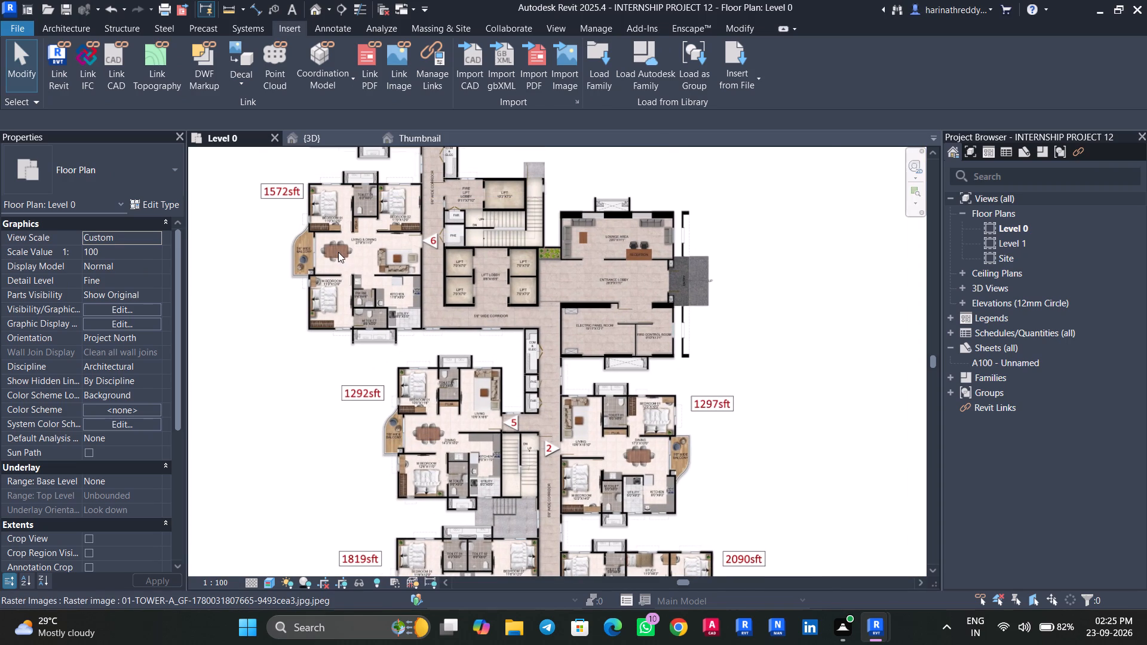
pyautogui.press('Tab')
pyautogui.moveTo(448, 477); pyautogui.dragTo(444, 341, button='middle')
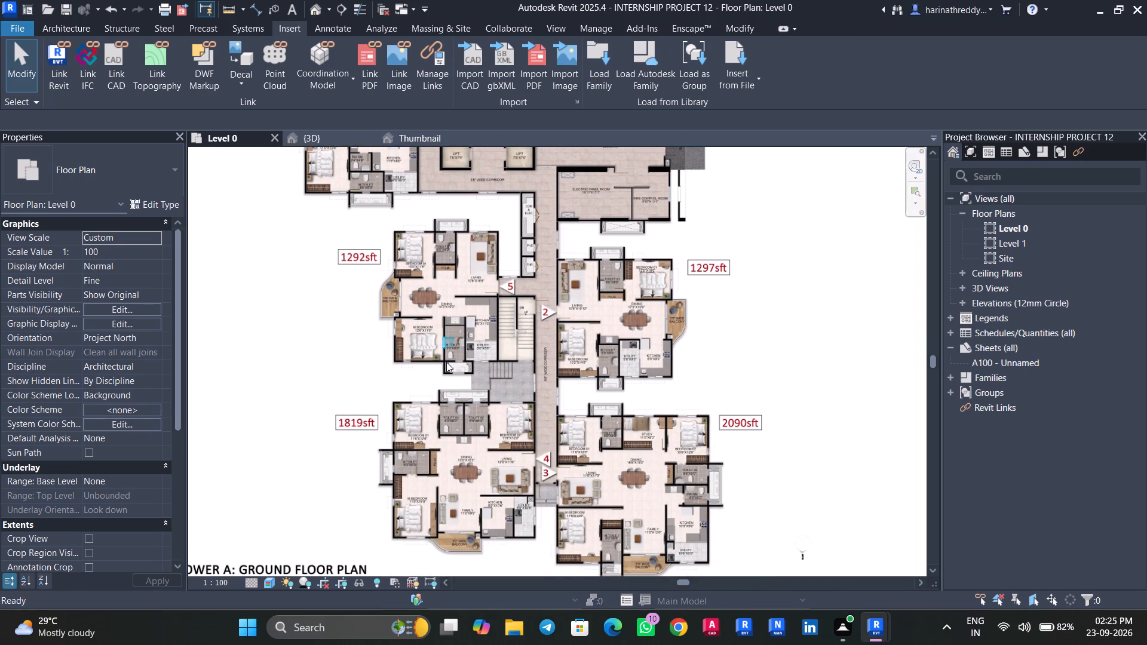
pyautogui.scroll(5, 452, 474)
pyautogui.moveTo(453, 477); pyautogui.dragTo(422, 413, button='middle')
pyautogui.scroll(1, 433, 434)
pyautogui.write('cm')
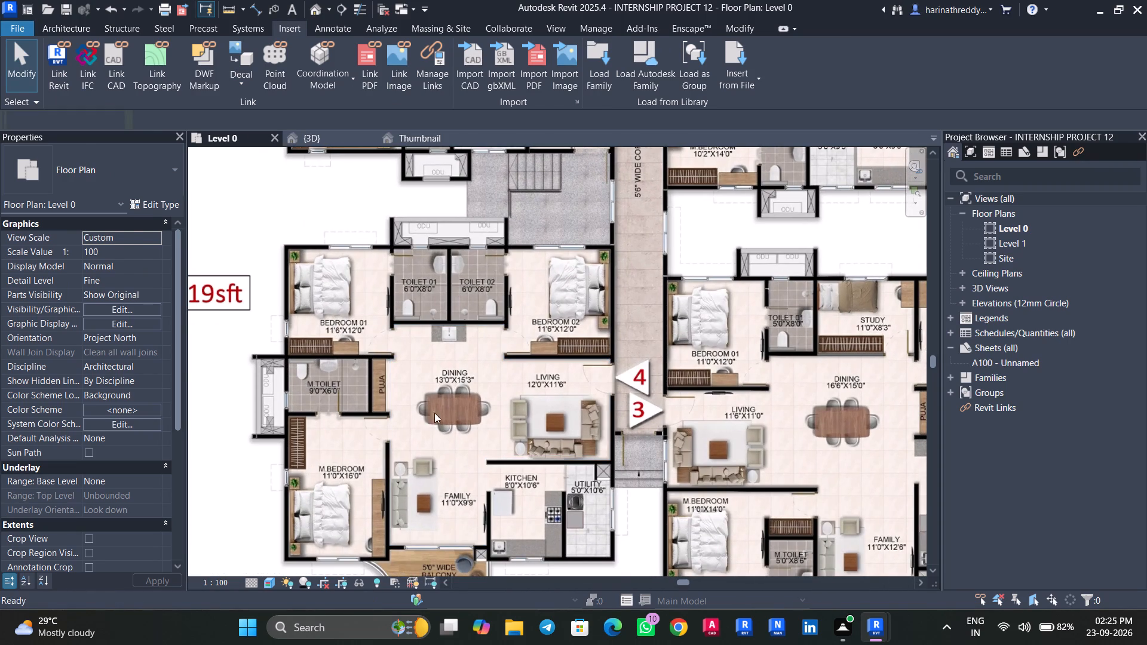
pyautogui.scroll(3, 448, 411)
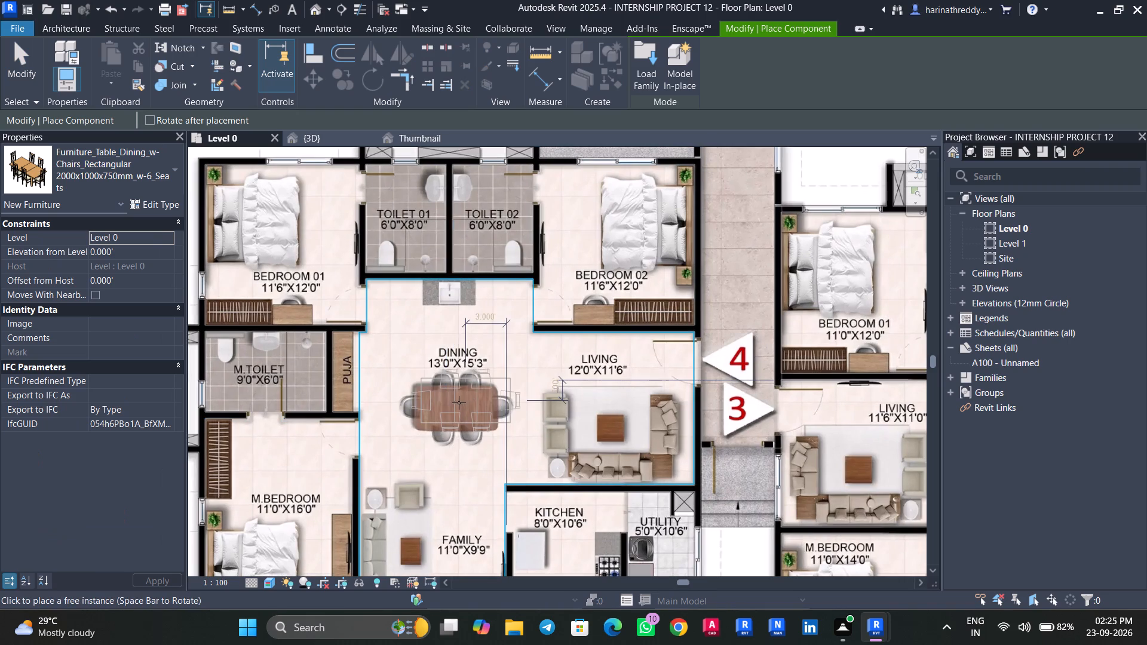
pyautogui.click(460, 404)
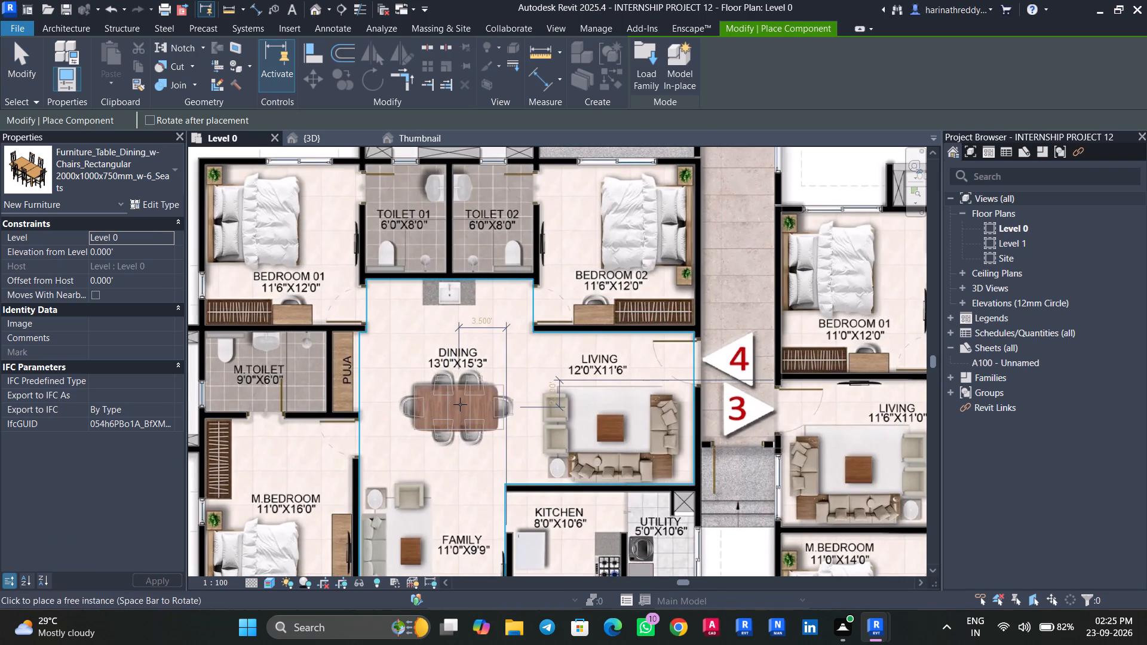
# Place the same six-seat dining table over the drawn tables in the DINING areas of 2090sft apartment 3 and 1297sft apartment 2.
pyautogui.scroll(-5, 460, 404)
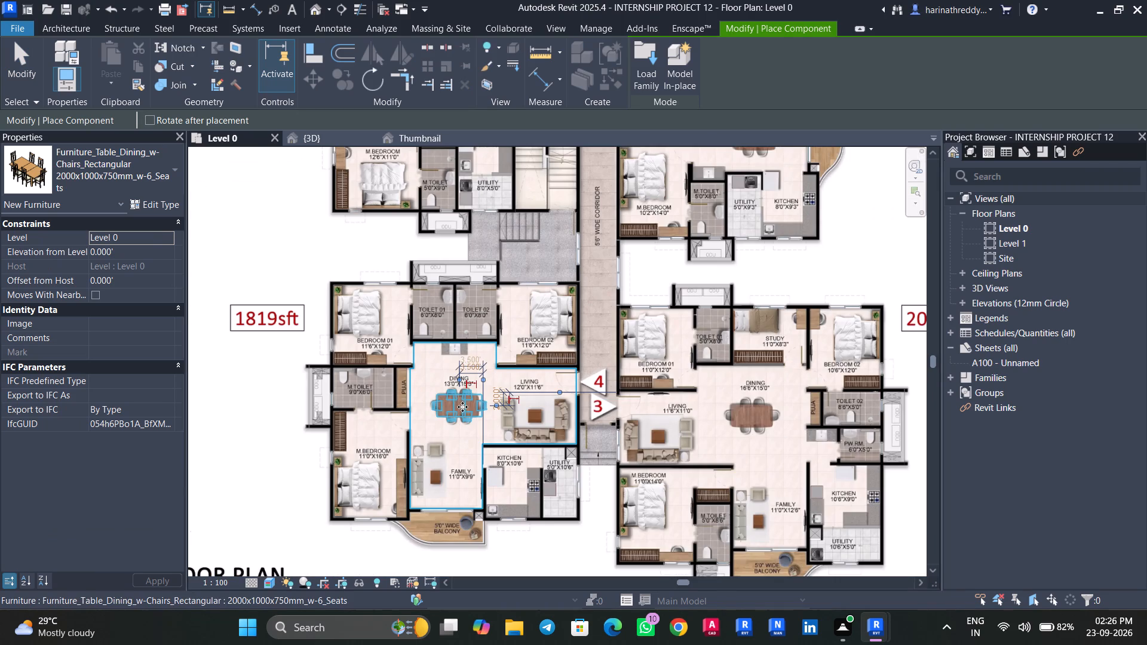
pyautogui.click(752, 415)
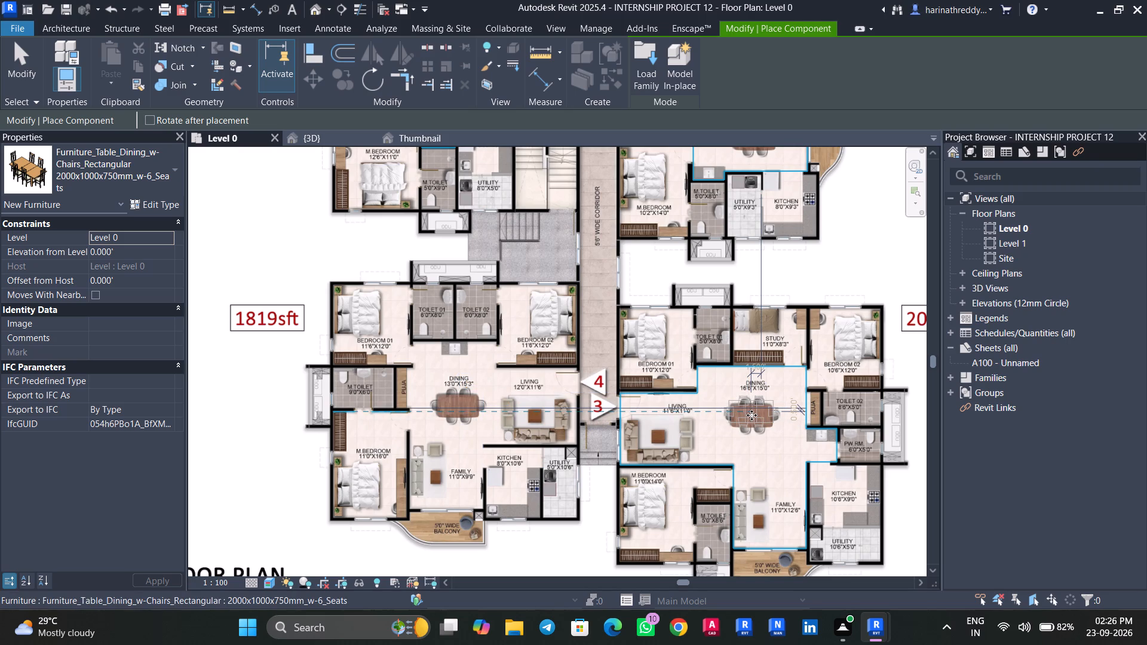
pyautogui.scroll(-2, 752, 415)
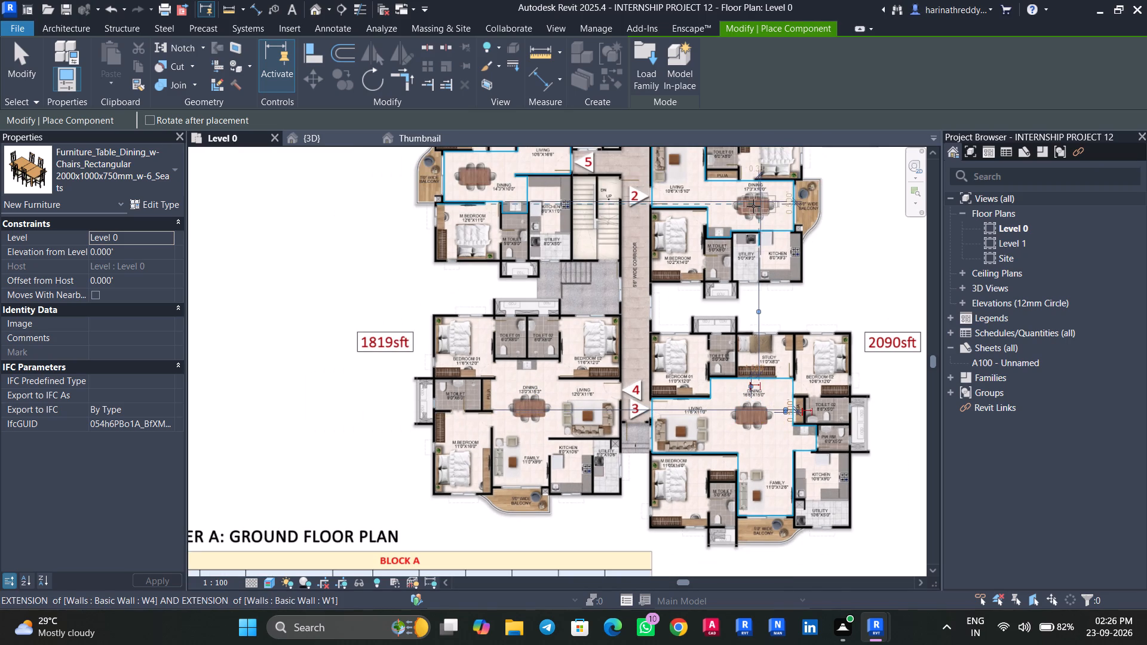
pyautogui.click(751, 208)
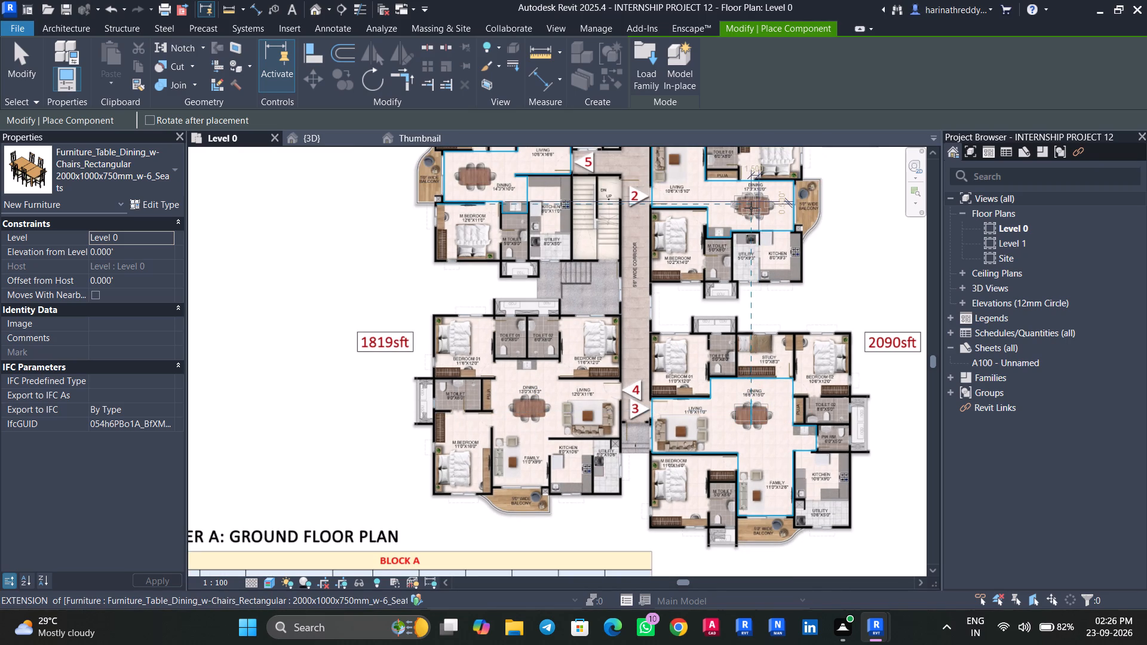
pyautogui.press('Escape')
pyautogui.press('Escape')
pyautogui.press('Escape')
pyautogui.press('Escape')
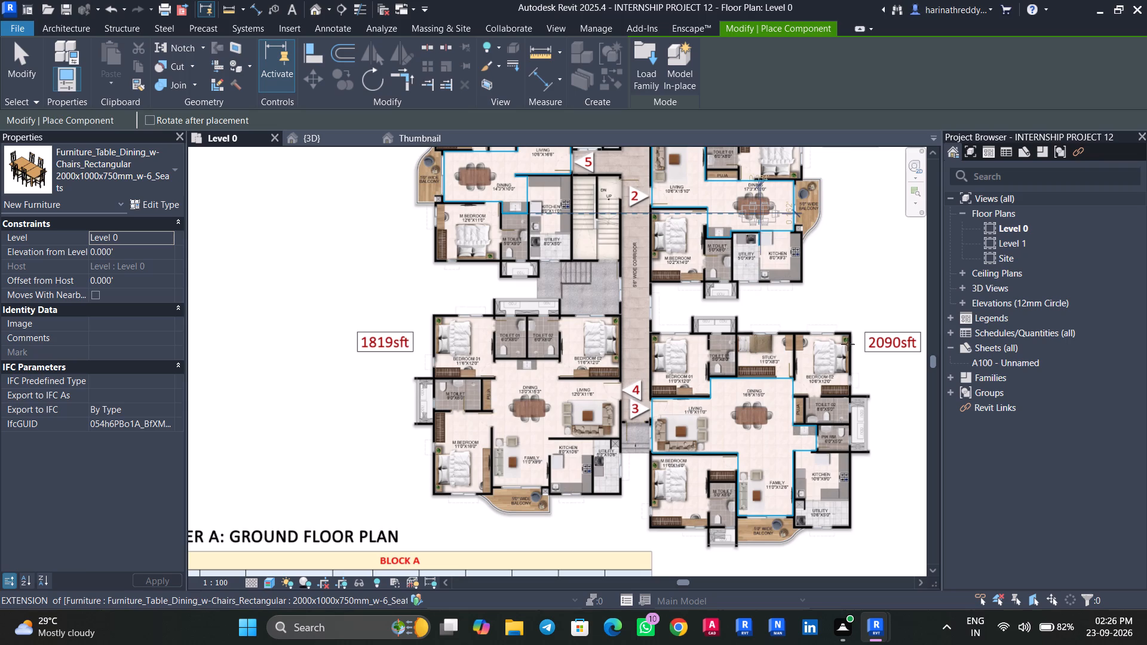
pyautogui.scroll(-4, 831, 297)
pyautogui.press('Escape')
# Place the same six-seat dining table over the drawn tables in the LIVING & DINING rooms of 1457sft apartments 8 and 7.
pyautogui.moveTo(836, 279); pyautogui.dragTo(807, 483, button='middle')
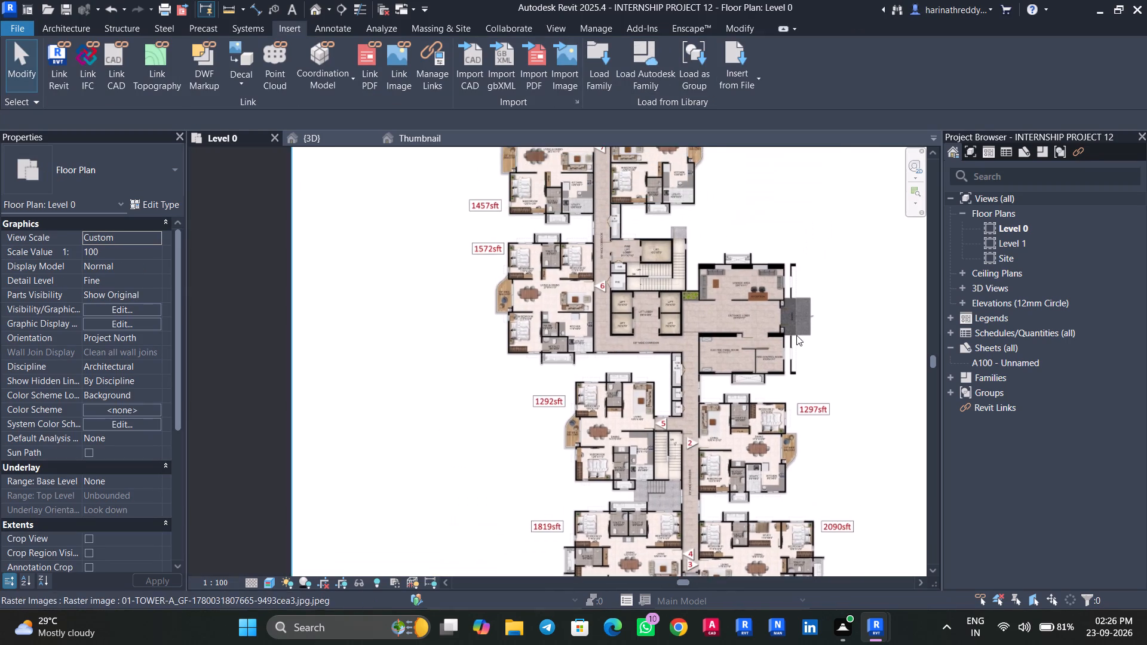
pyautogui.moveTo(803, 361); pyautogui.dragTo(813, 479, button='middle')
pyautogui.scroll(8, 677, 275)
pyautogui.press('c')
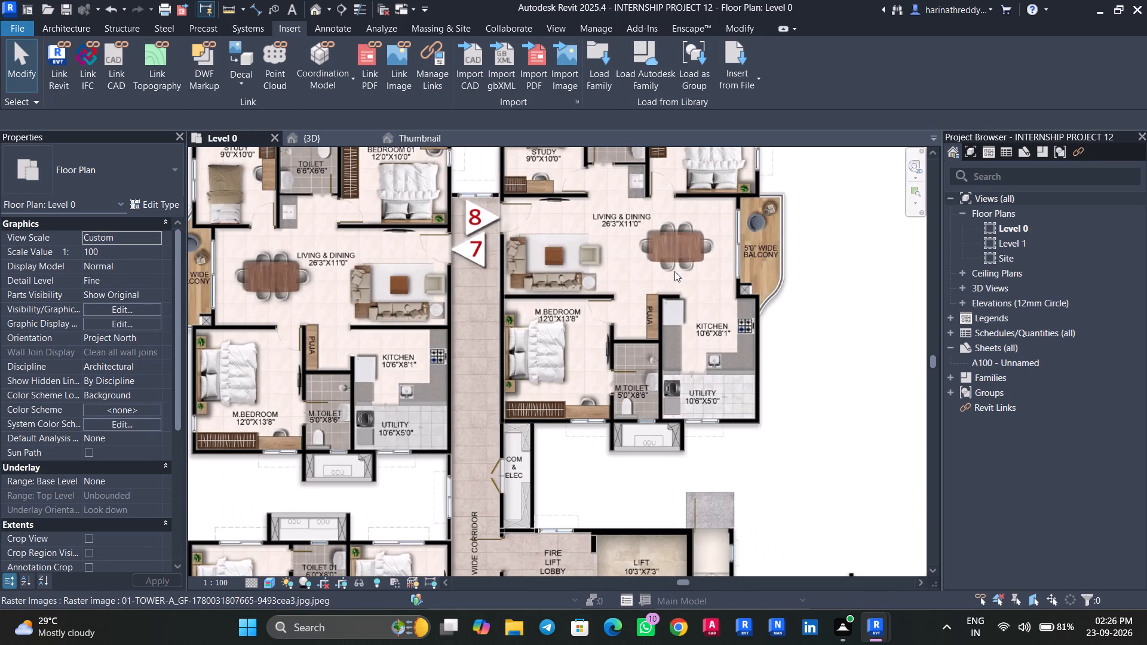
pyautogui.press('m')
pyautogui.click(675, 247)
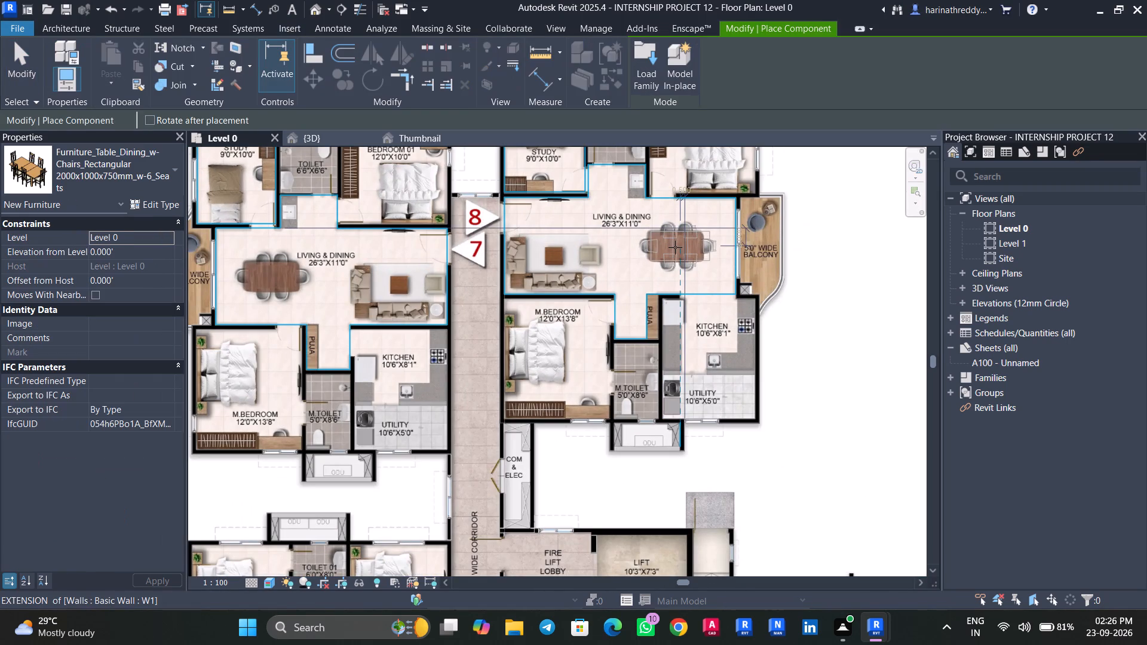
pyautogui.click(272, 275)
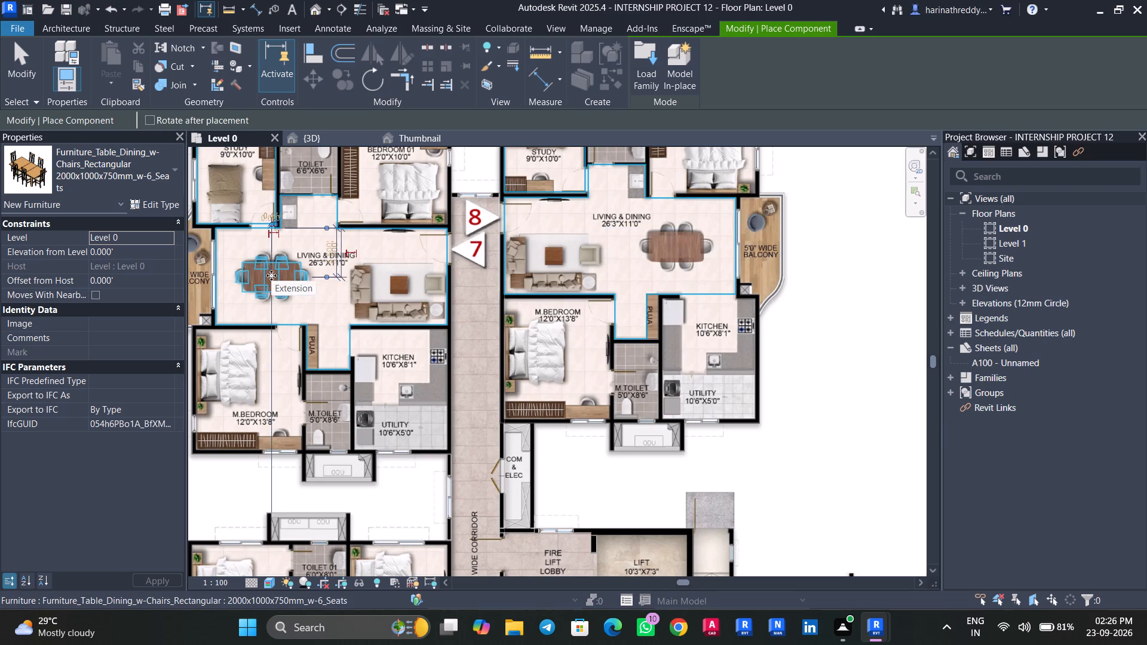
pyautogui.press('Escape')
pyautogui.press('Escape')
pyautogui.press('Escape')
# Place the same rectangular 2000x1000x750mm six-seat dining table over the drawn table in the LIVING & DINING room of 1572sft apartment 6.
pyautogui.scroll(-3, 296, 307)
pyautogui.moveTo(309, 327); pyautogui.dragTo(369, 156, button='middle')
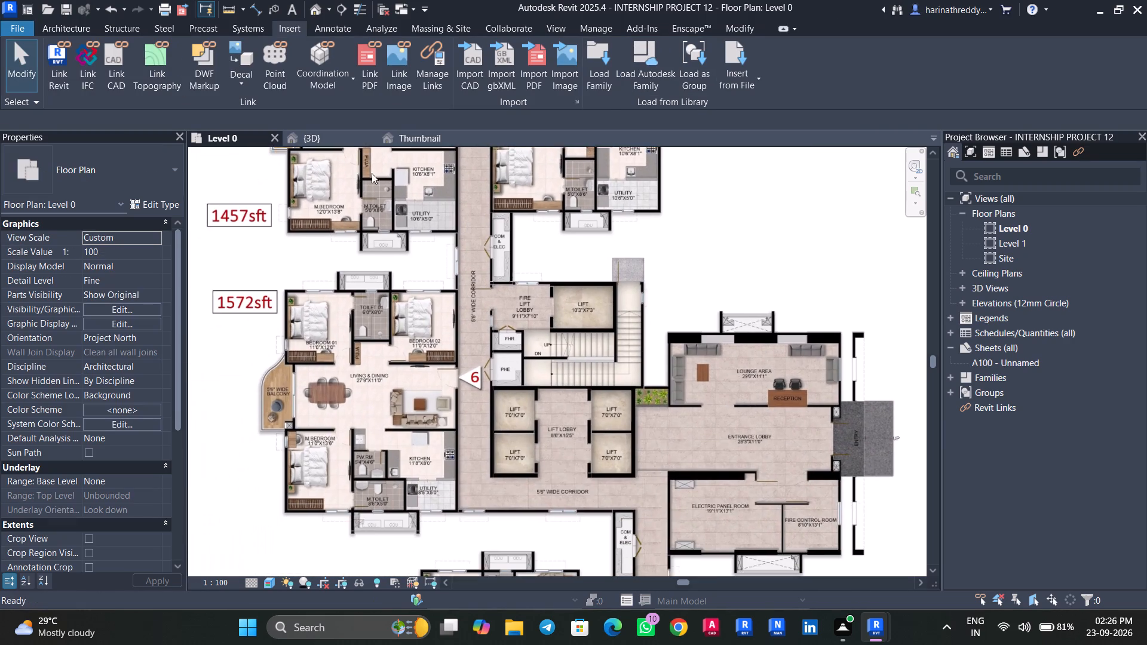
pyautogui.scroll(6, 326, 392)
pyautogui.press('c')
pyautogui.press('m')
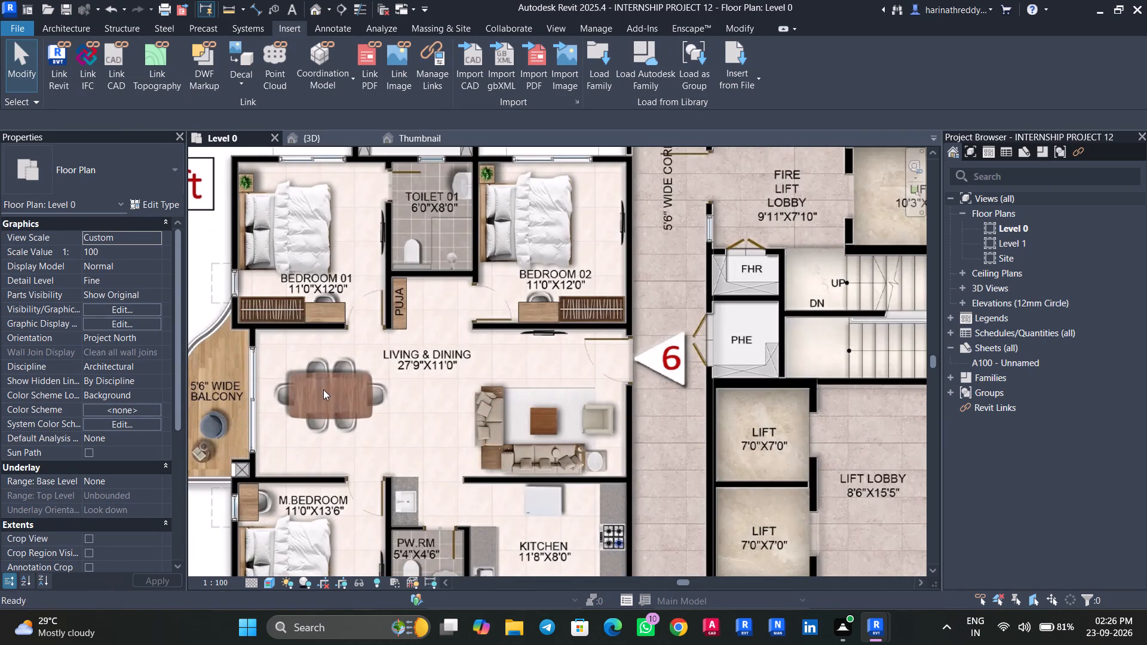
pyautogui.click(329, 395)
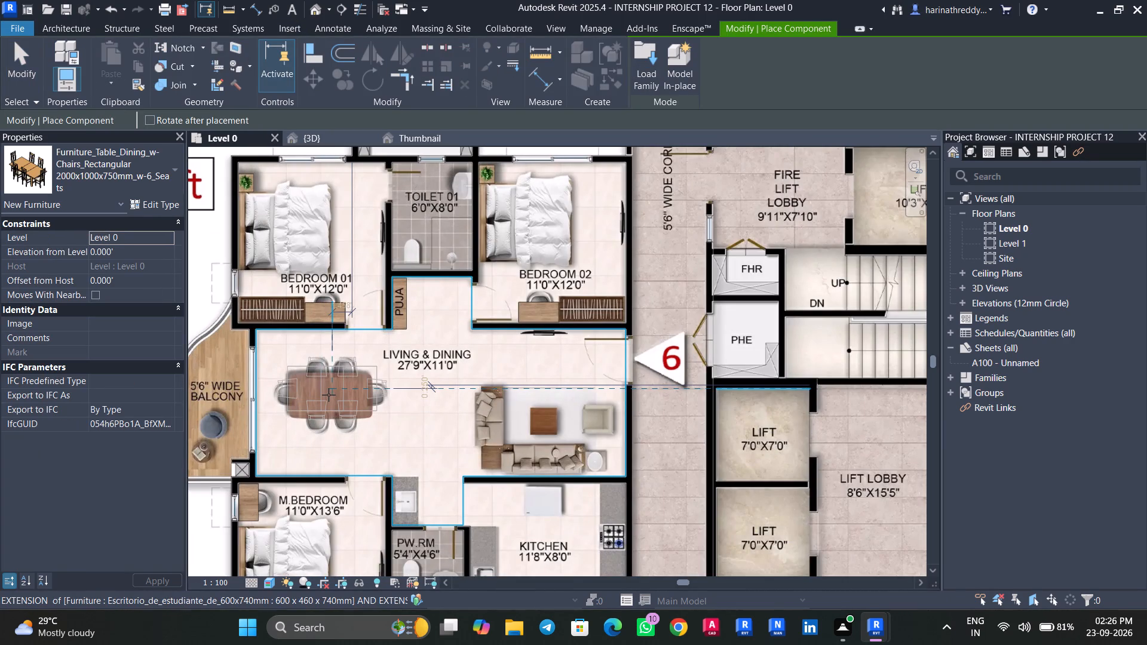
pyautogui.press('Escape')
pyautogui.press('Escape')
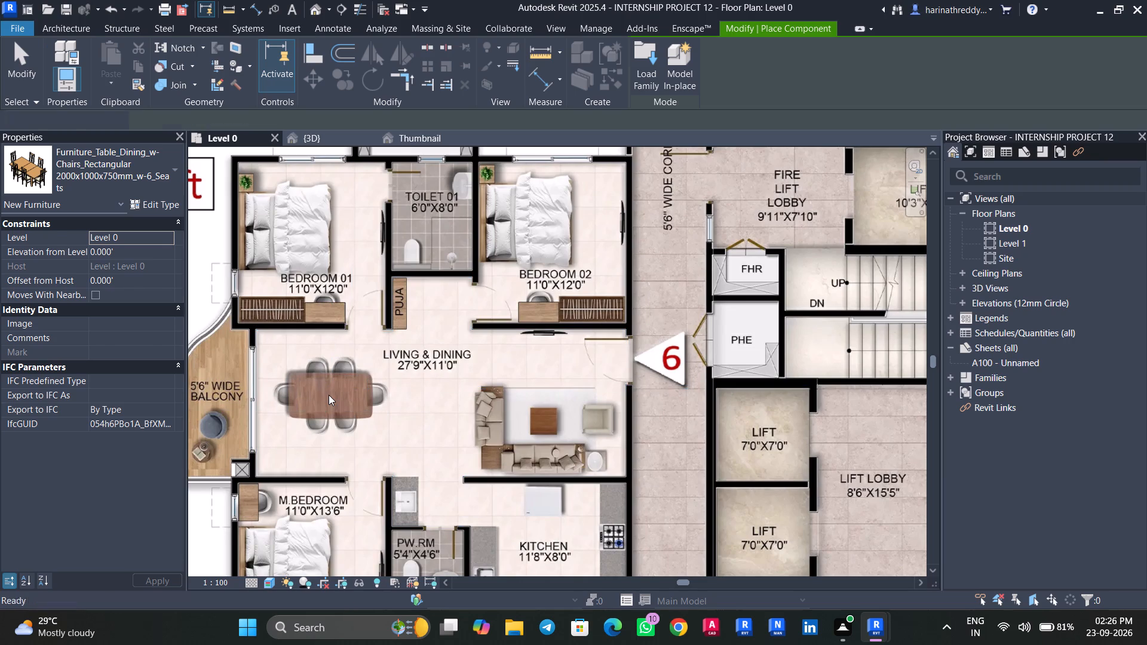
# Finish placing dining tables and look over apartments 6, 5 and 2 on the plan.
pyautogui.press('Tab')
pyautogui.scroll(-9, 329, 395)
pyautogui.moveTo(342, 422); pyautogui.dragTo(344, 311, button='middle')
pyautogui.middleClick(344, 311)
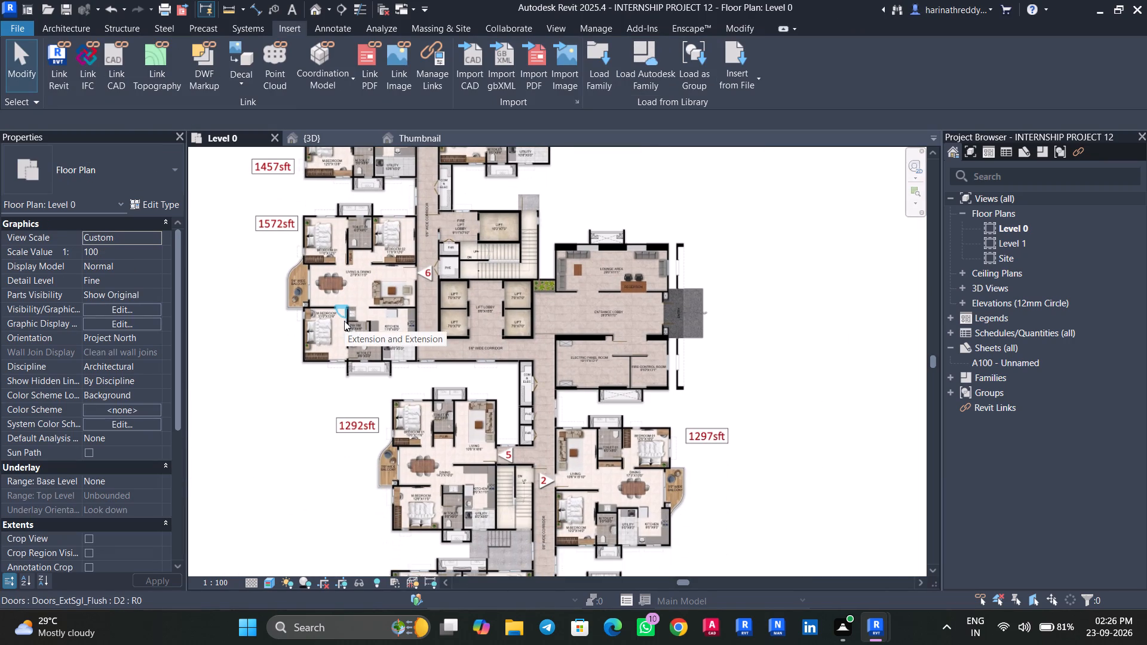
pyautogui.scroll(2, 334, 386)
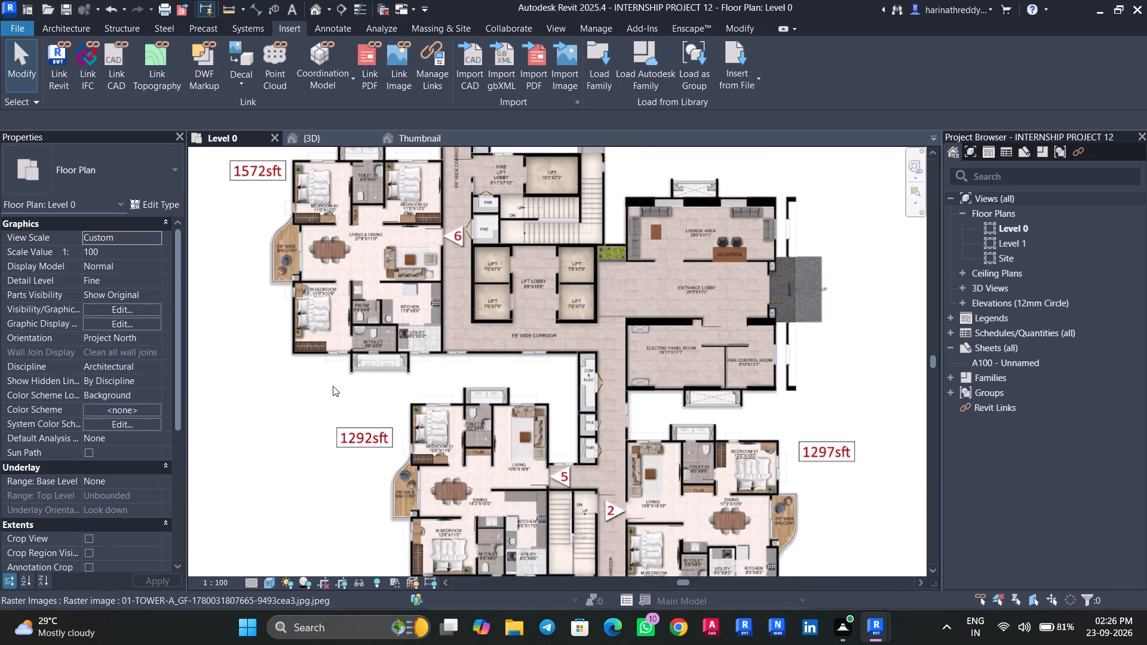
pyautogui.moveTo(333, 389); pyautogui.dragTo(339, 477, button='middle')
pyautogui.moveTo(339, 468); pyautogui.dragTo(305, 292, button='middle')
pyautogui.scroll(1, 305, 293)
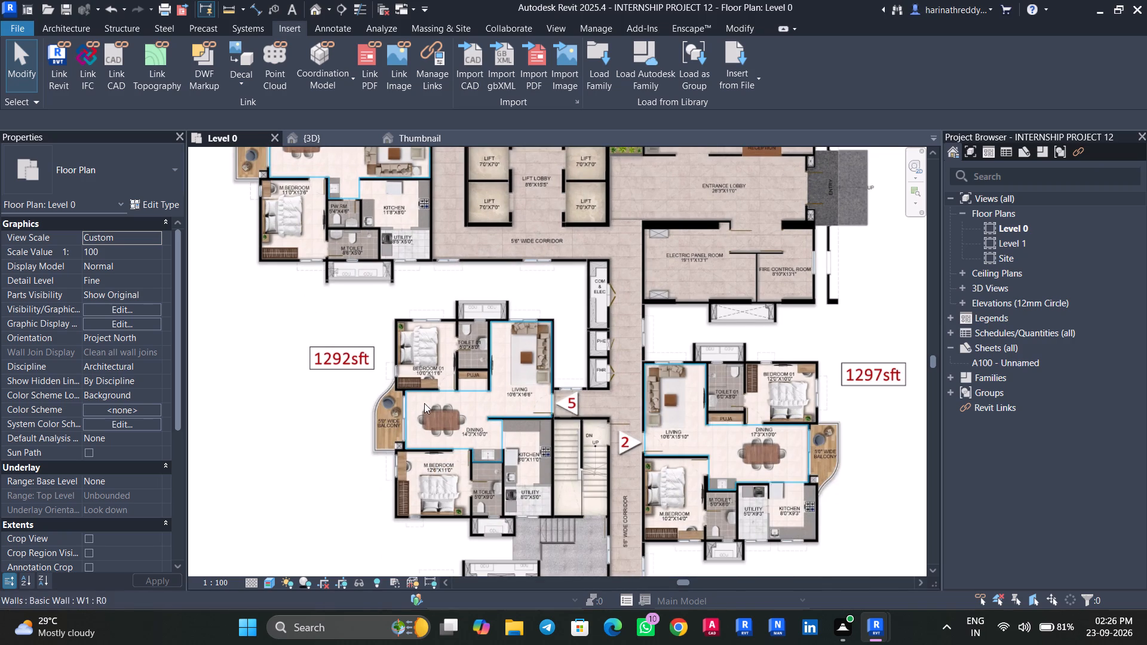
pyautogui.moveTo(317, 419); pyautogui.dragTo(301, 377, button='middle')
pyautogui.scroll(3, 303, 393)
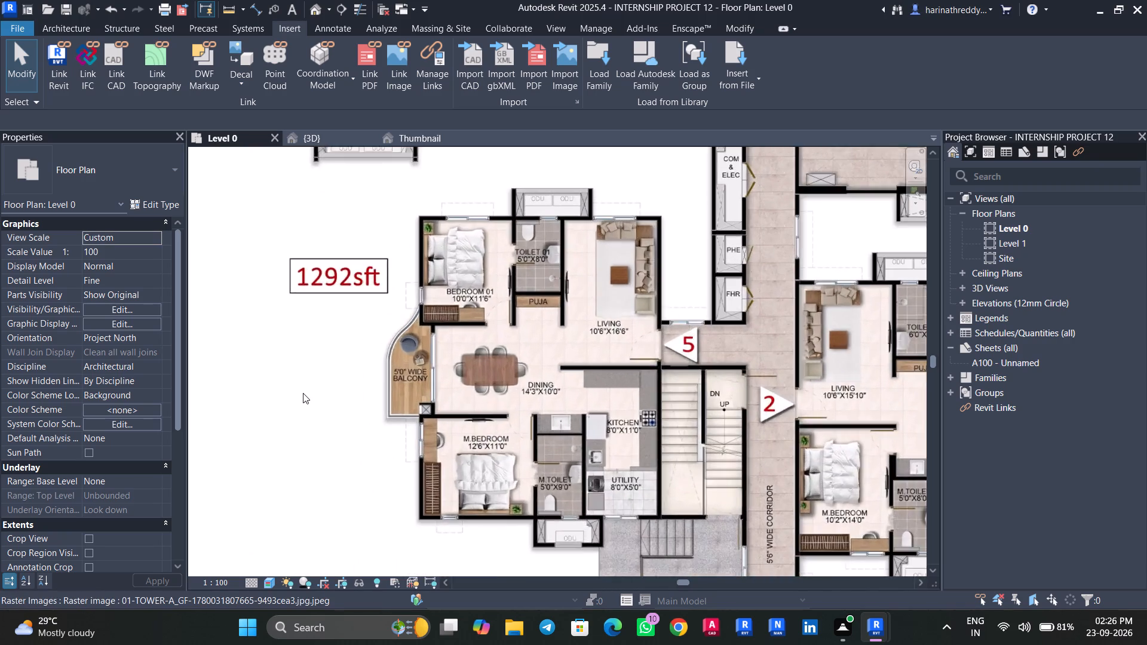
pyautogui.scroll(-5, 303, 393)
pyautogui.moveTo(296, 393); pyautogui.dragTo(276, 364, button='middle')
# Place two 600mm x 590mm x 820mm Lavadora 10Kg washing machines, rotated against the wall, over the drawn appliances in apartment 5's UTILITY.
pyautogui.write('cm')
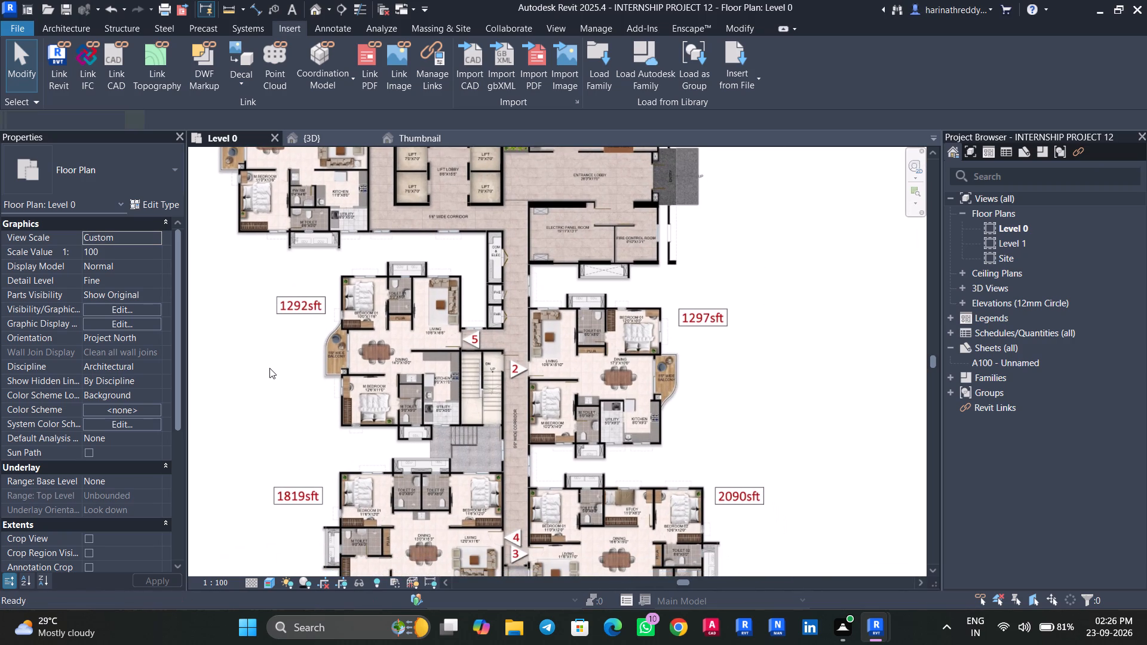
pyautogui.click(106, 184)
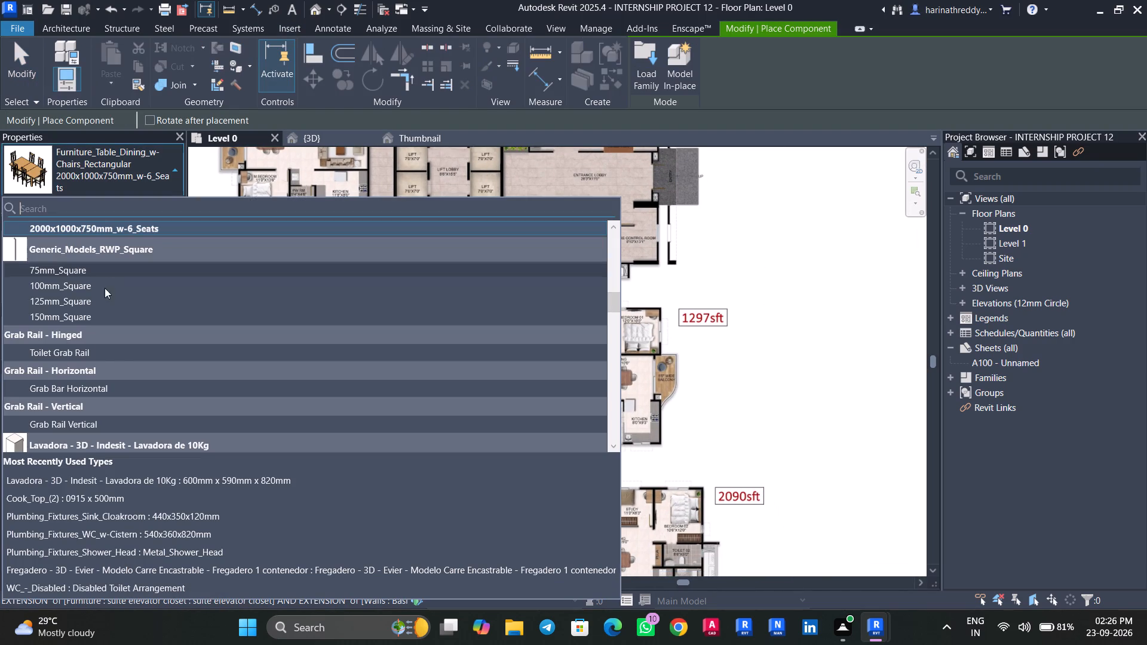
pyautogui.scroll(-1, 123, 358)
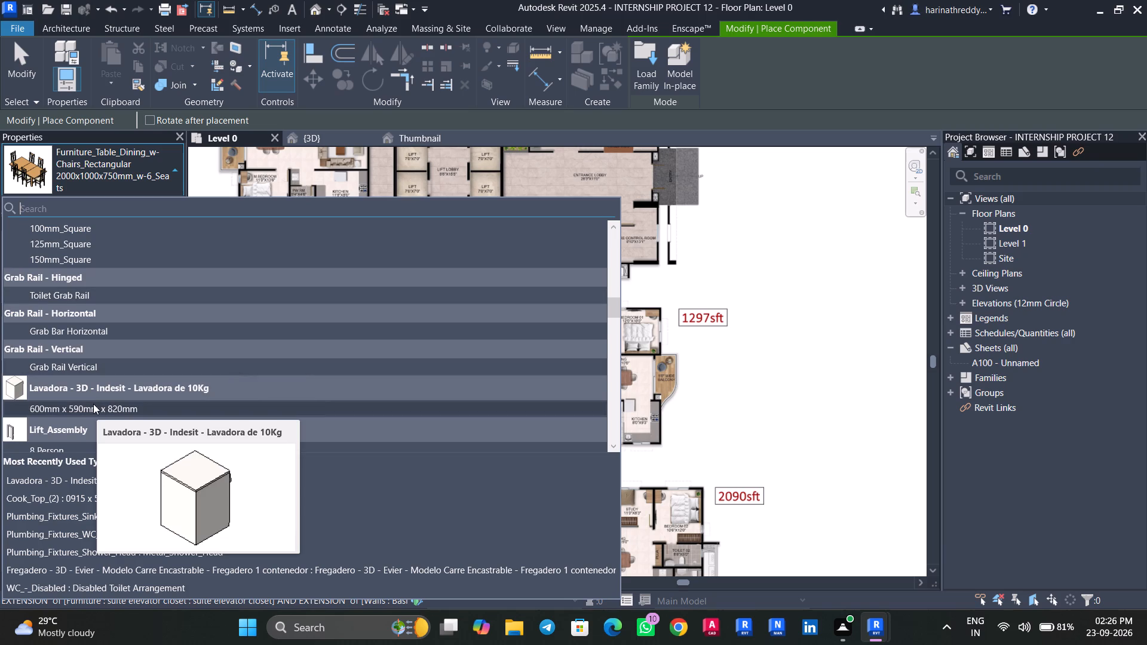
pyautogui.click(93, 404)
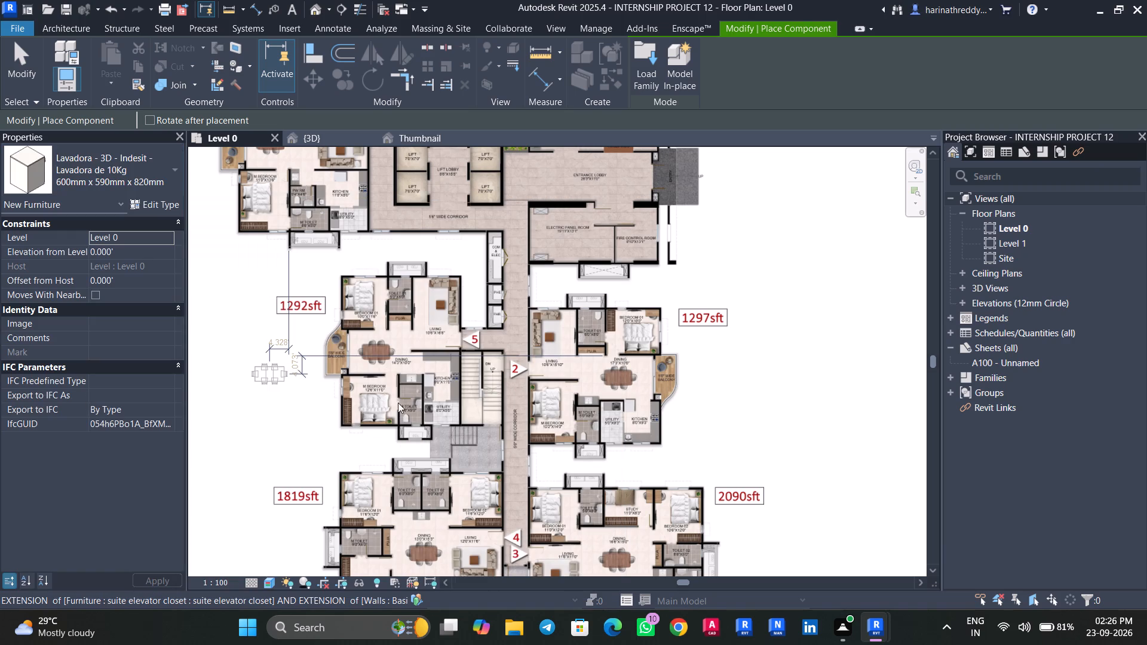
pyautogui.scroll(5, 440, 437)
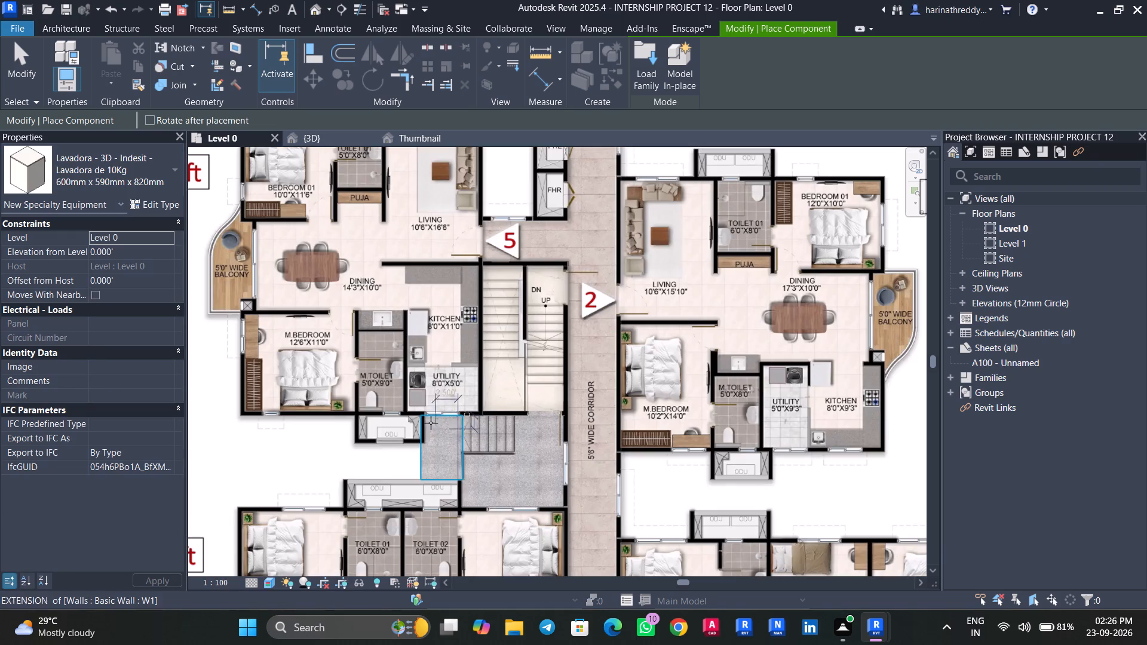
pyautogui.scroll(2, 431, 423)
pyautogui.scroll(-1, 427, 419)
pyautogui.scroll(8, 426, 418)
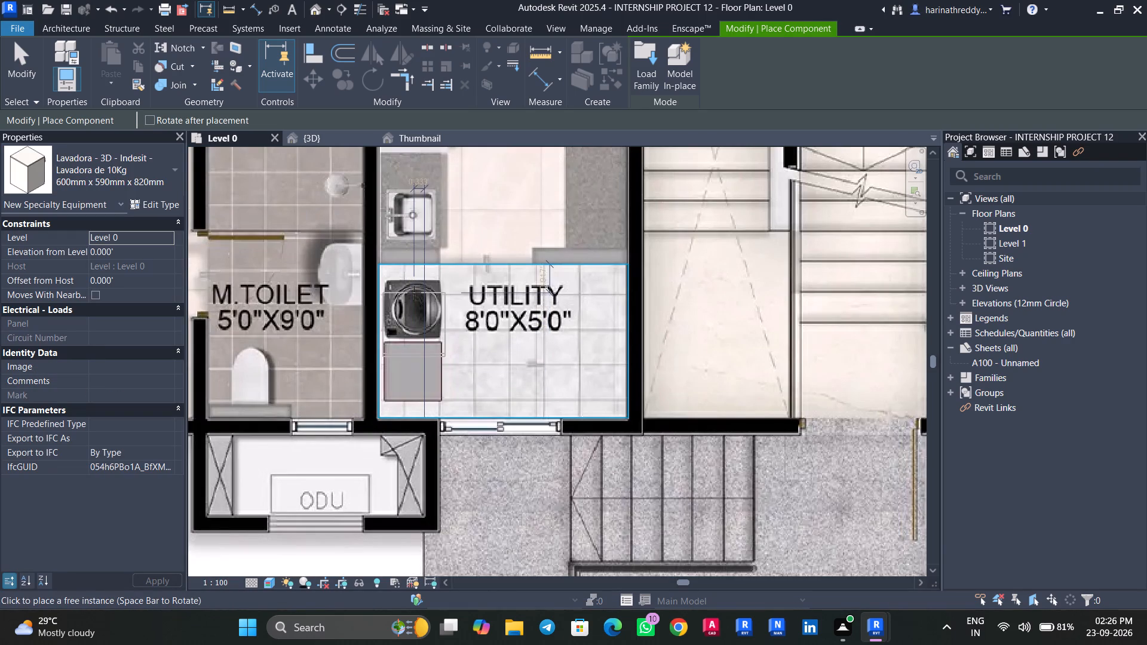
pyautogui.press('space')
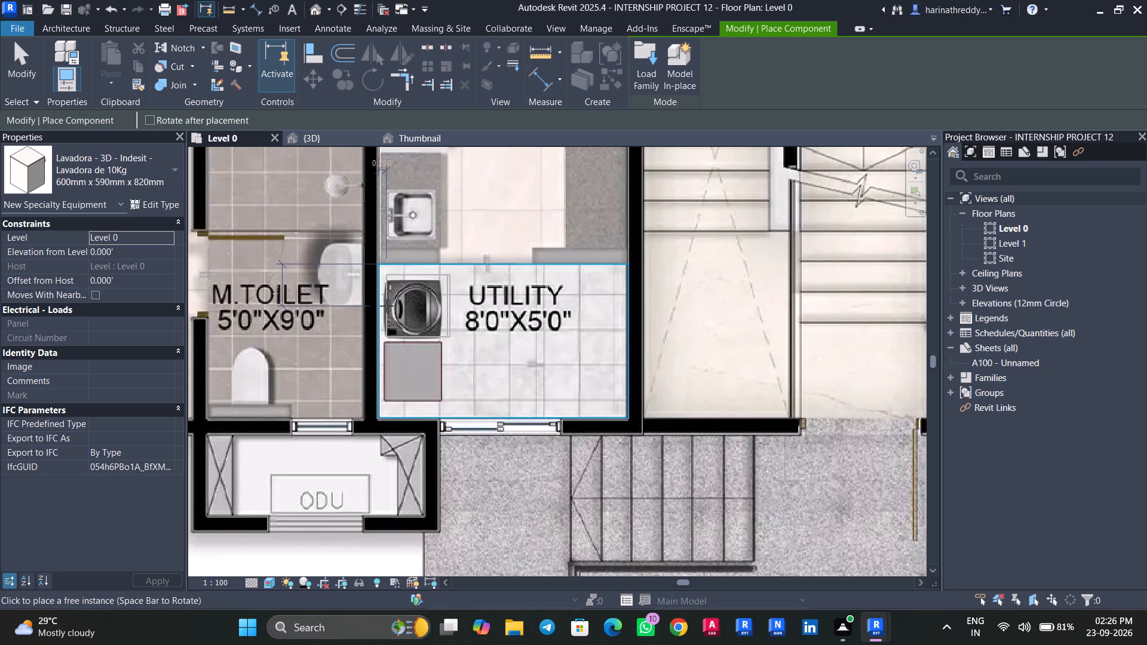
pyautogui.click(382, 305)
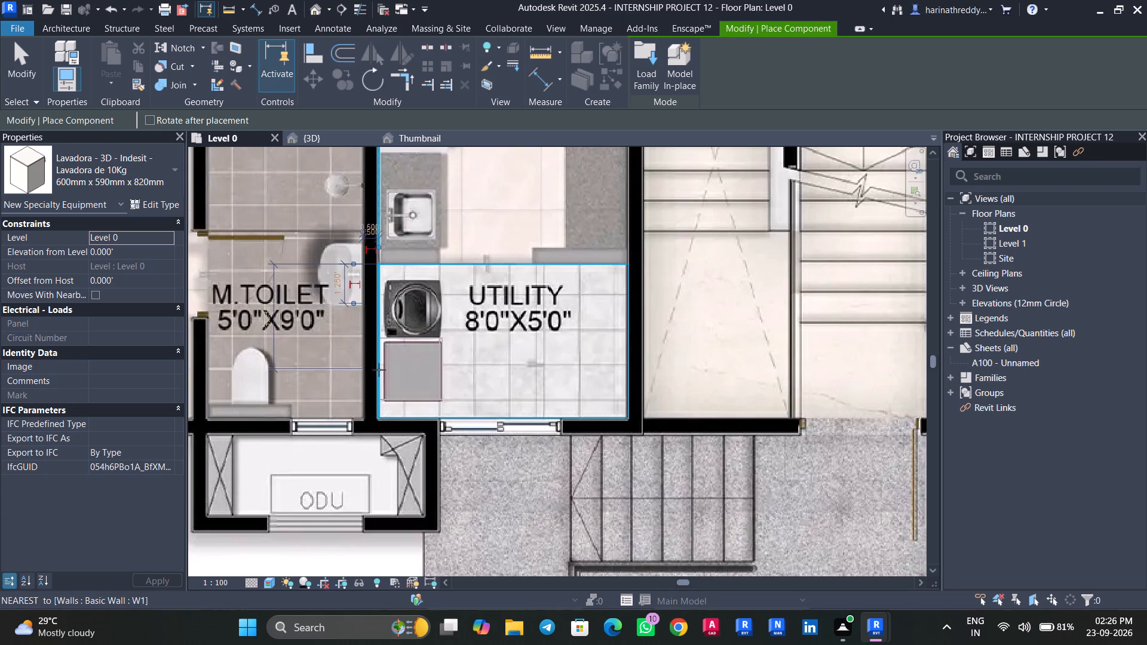
pyautogui.click(379, 370)
# Place two of the same Lavadora washing machines over the drawn appliances along the kitchen-side wall in the UTILITY of 1819sft apartment 4.
pyautogui.scroll(-8, 382, 400)
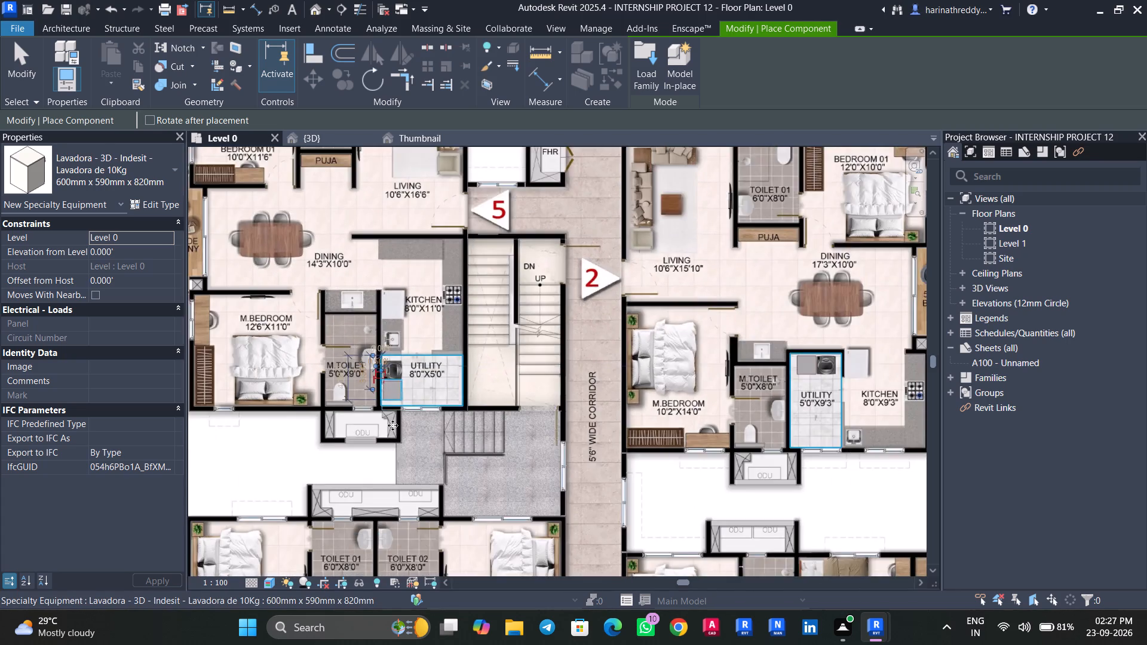
pyautogui.moveTo(397, 461); pyautogui.dragTo(410, 228, button='middle')
pyautogui.moveTo(441, 424); pyautogui.dragTo(445, 255, button='middle')
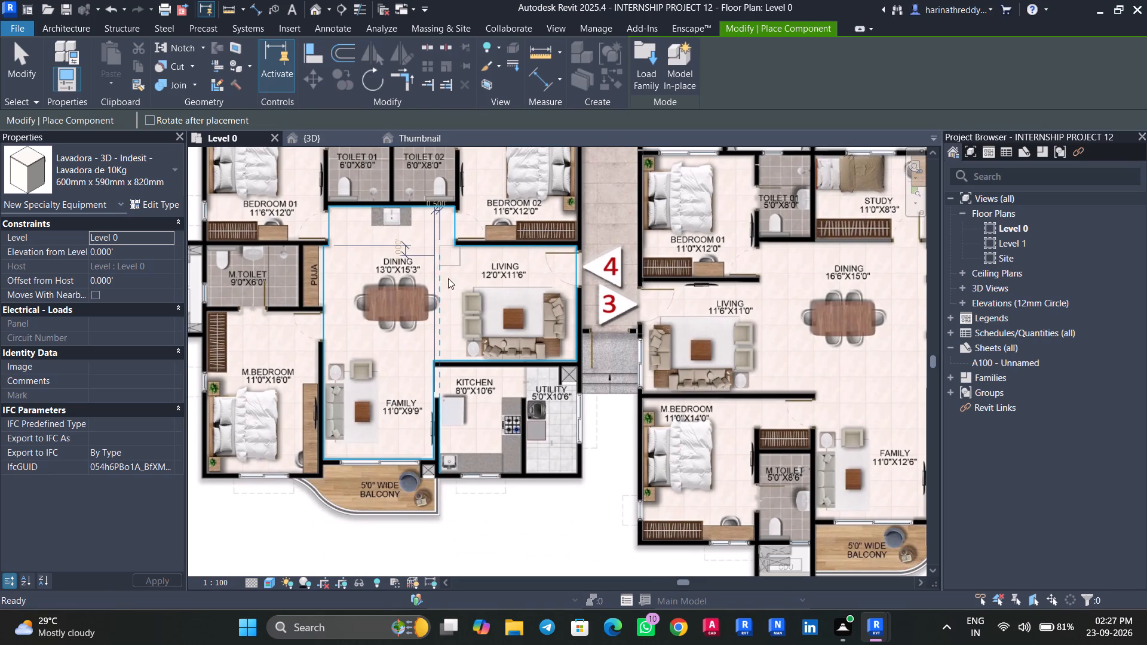
pyautogui.scroll(11, 542, 443)
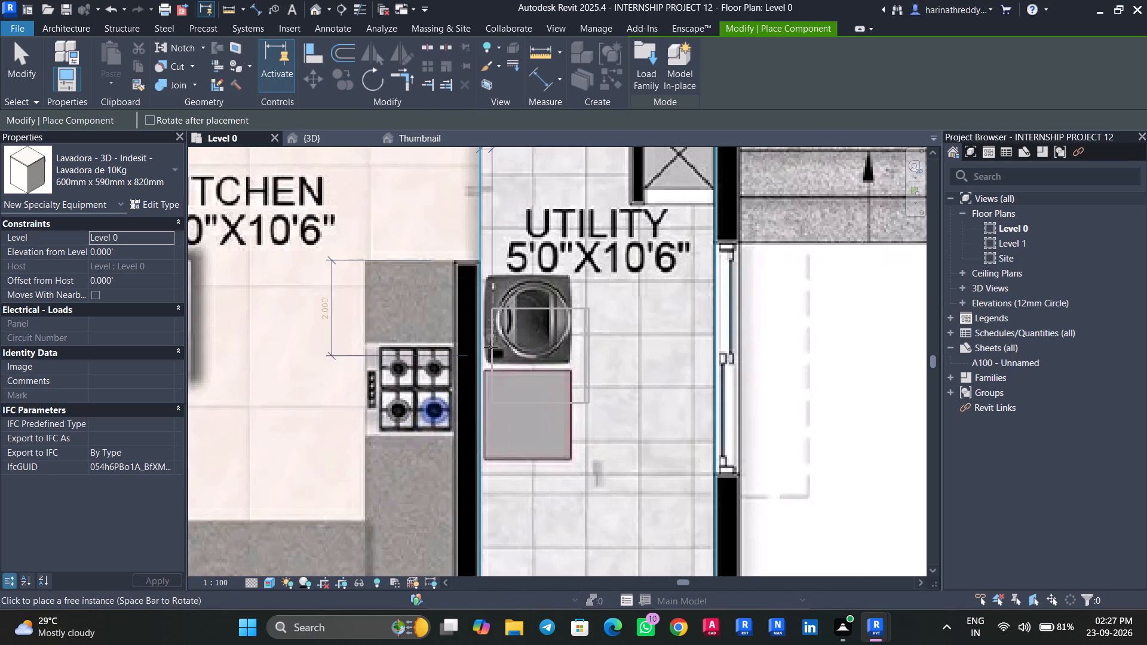
pyautogui.click(482, 317)
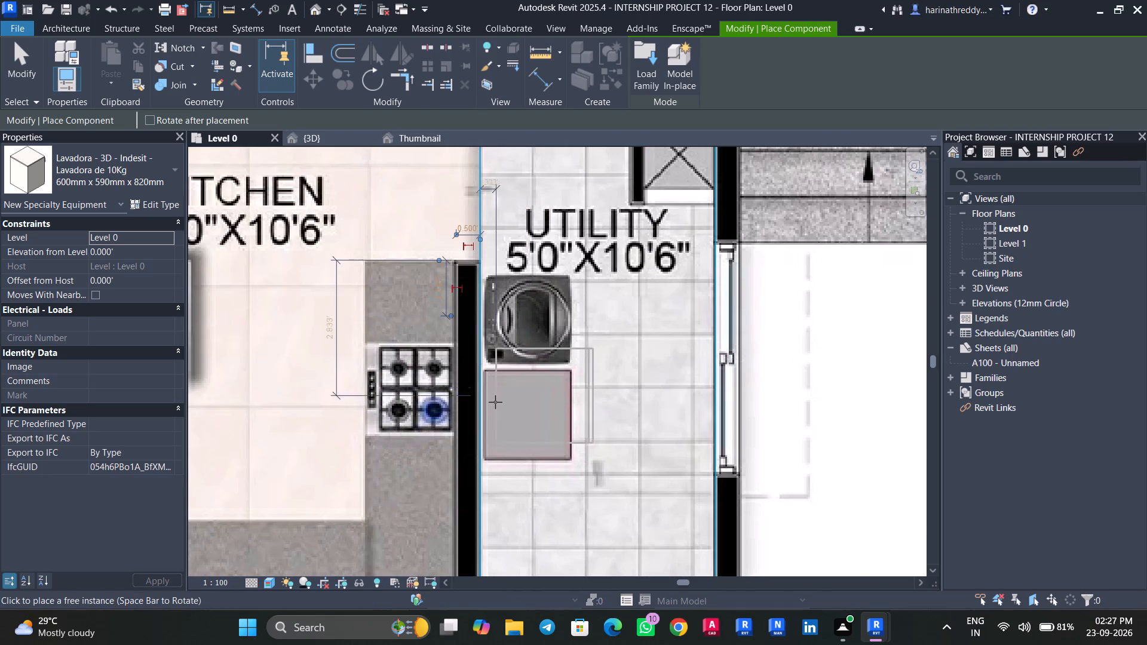
pyautogui.click(484, 419)
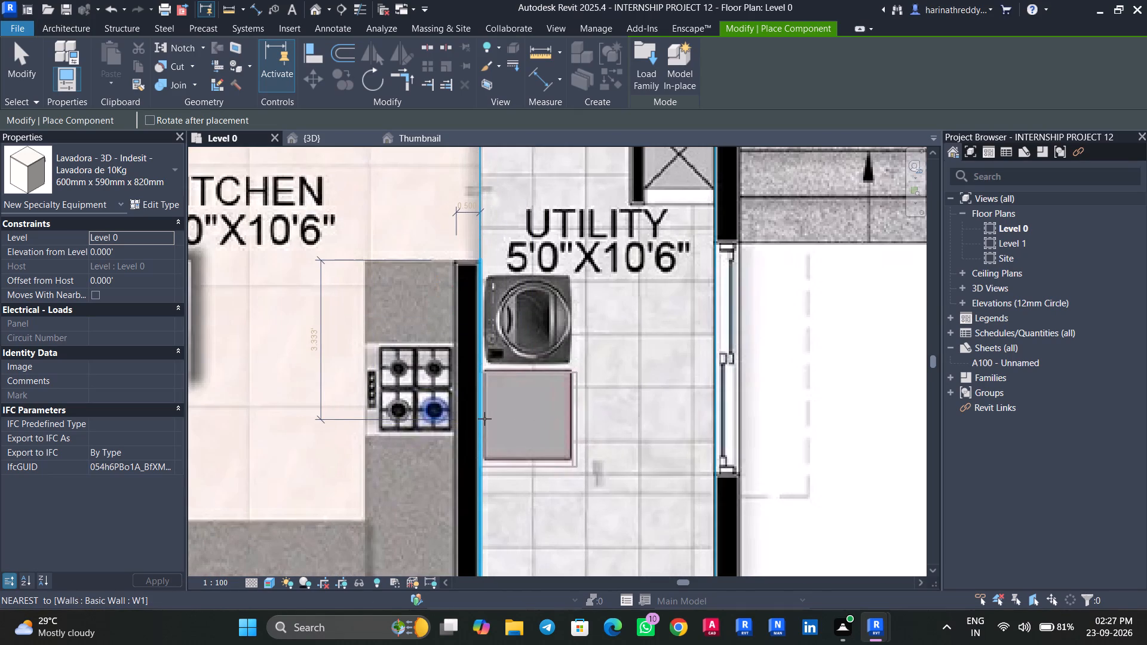
# Place the same Lavadora washing machine over the drawn one in the 10'6"x5'0" UTILITY of 2090sft apartment 3.
pyautogui.scroll(-17, 484, 419)
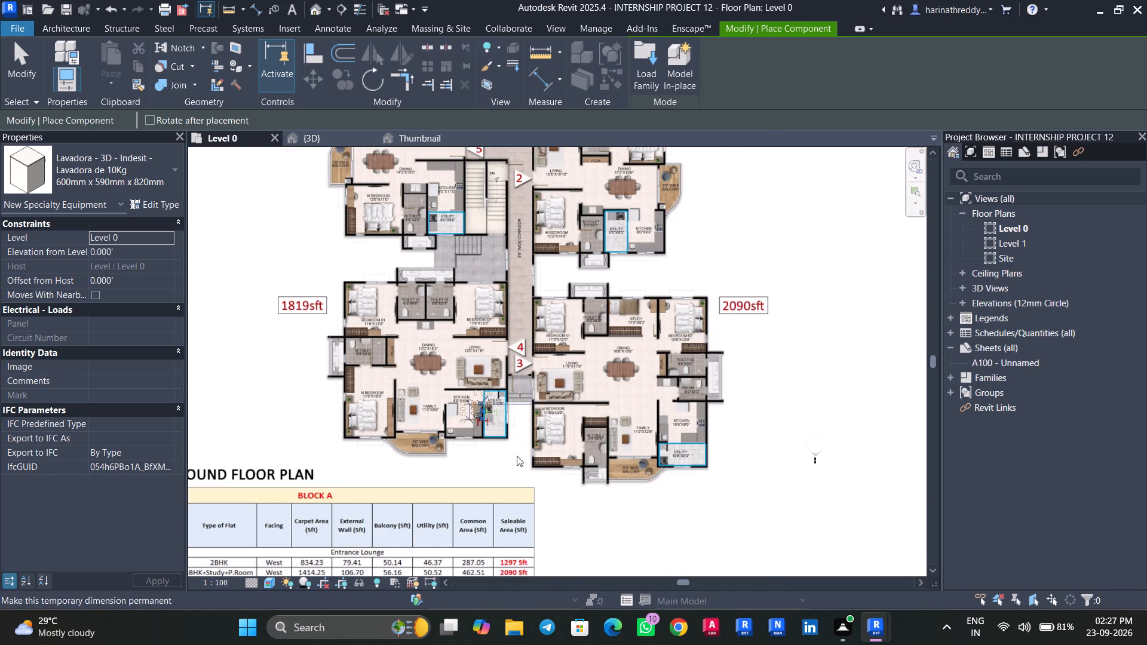
pyautogui.scroll(10, 683, 461)
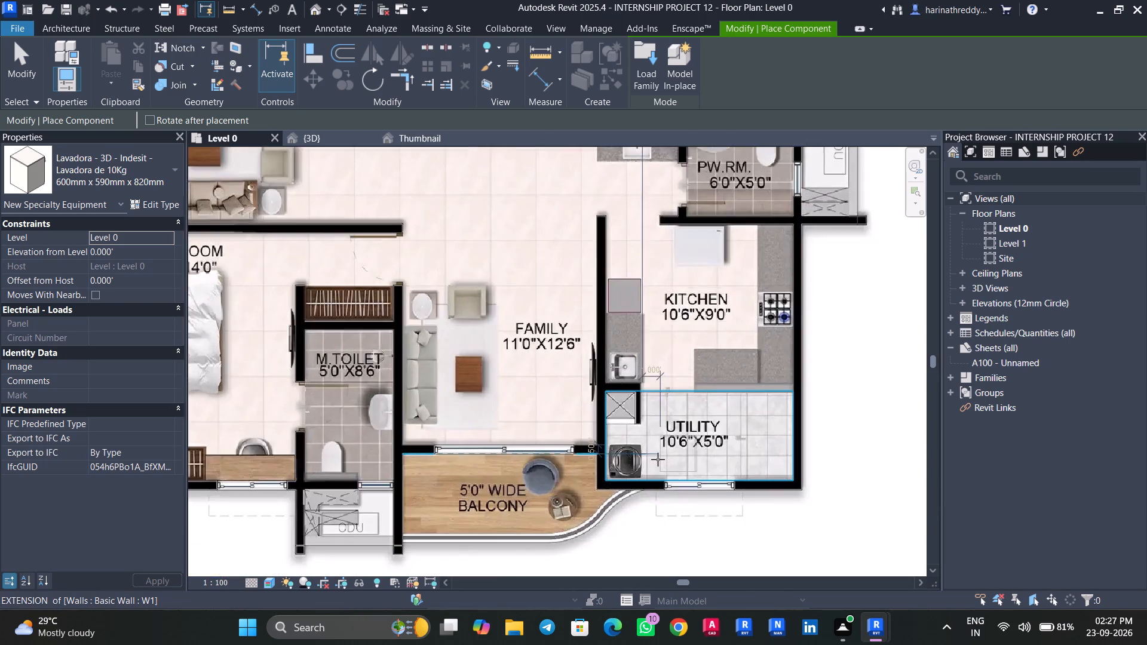
pyautogui.scroll(5, 658, 459)
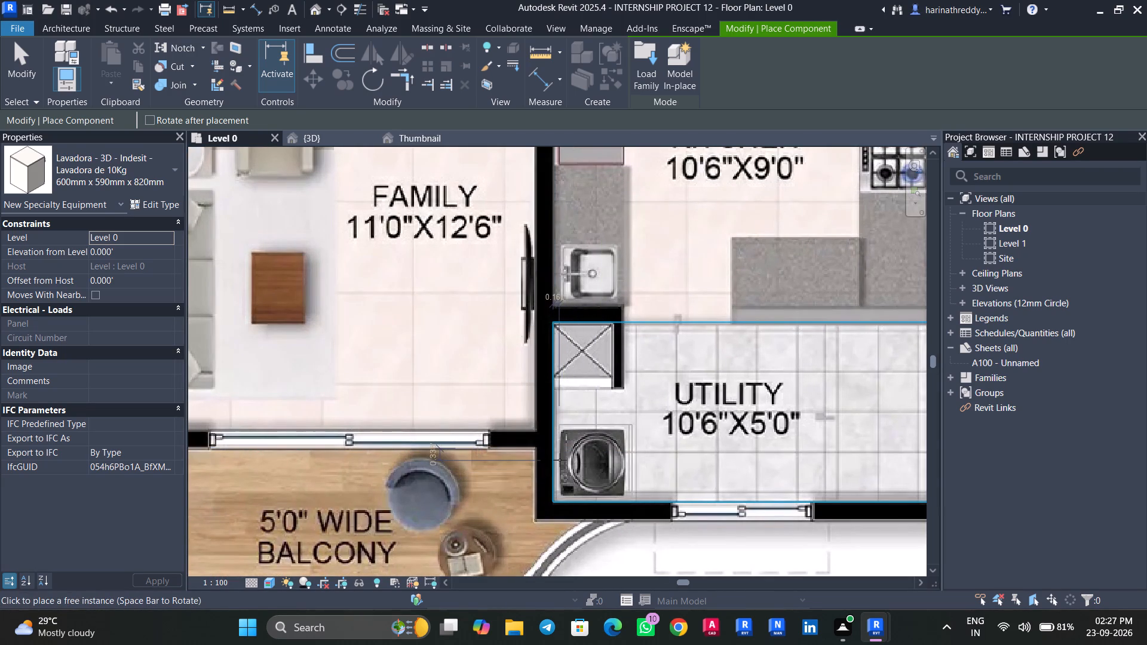
pyautogui.click(557, 459)
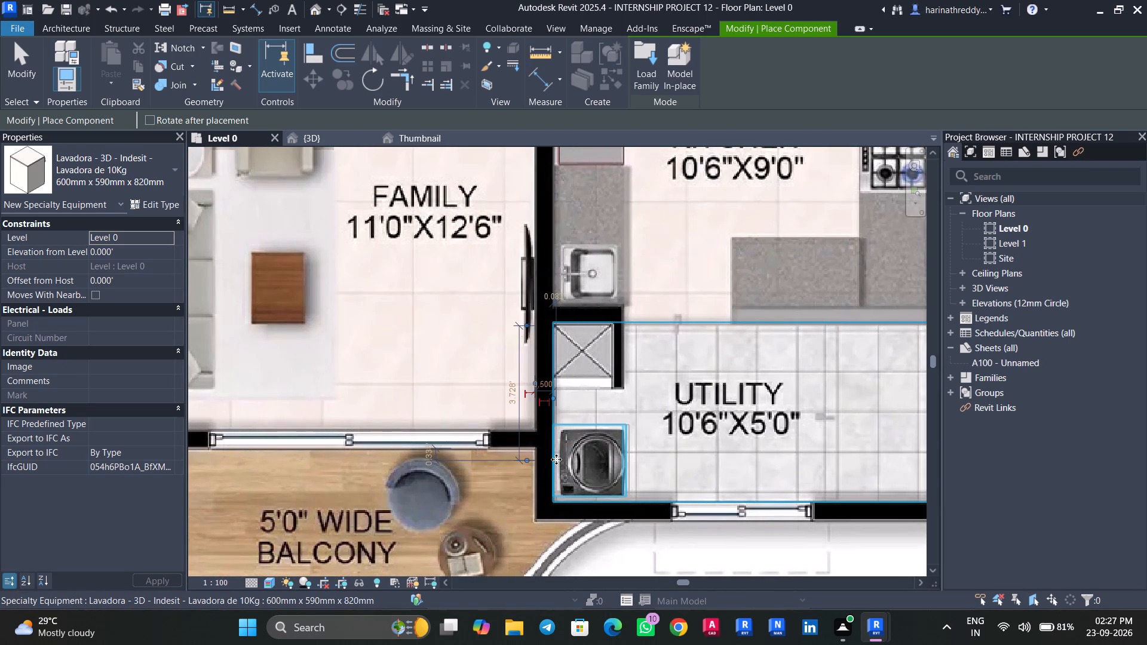
# Place the same washing machine, rotated to back onto the dining-side wall, over the drawn grey square in 1297sft apartment 2's UTILITY.
pyautogui.scroll(-8, 556, 459)
pyautogui.scroll(1, 556, 459)
pyautogui.scroll(-2, 556, 459)
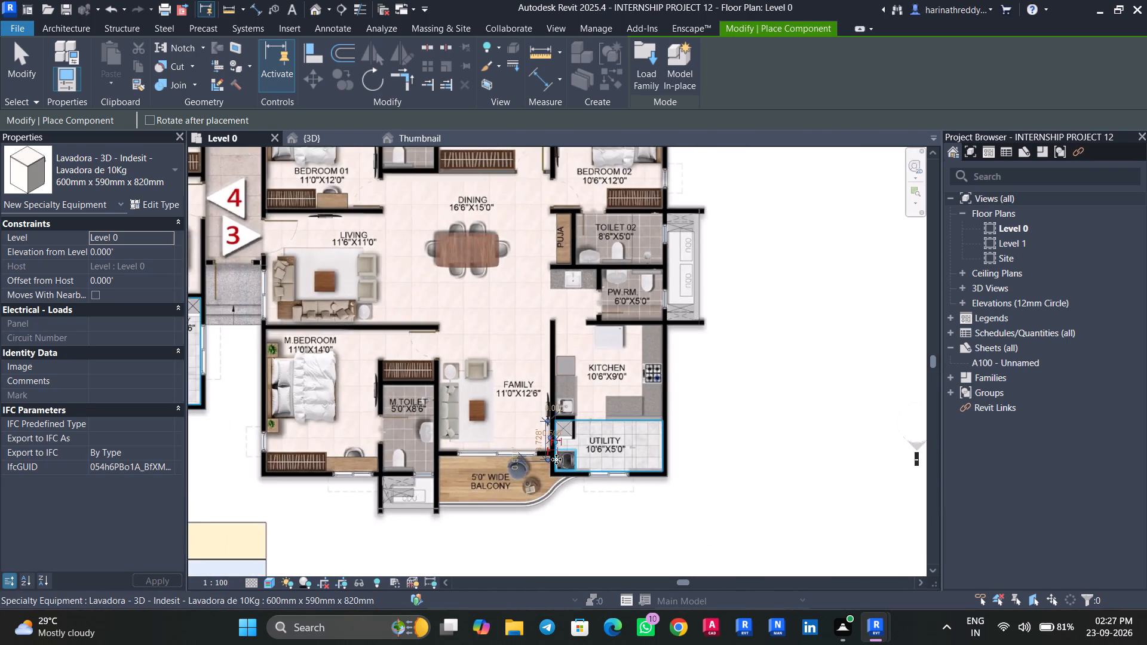
pyautogui.scroll(-6, 556, 459)
pyautogui.moveTo(585, 318); pyautogui.dragTo(607, 487, button='middle')
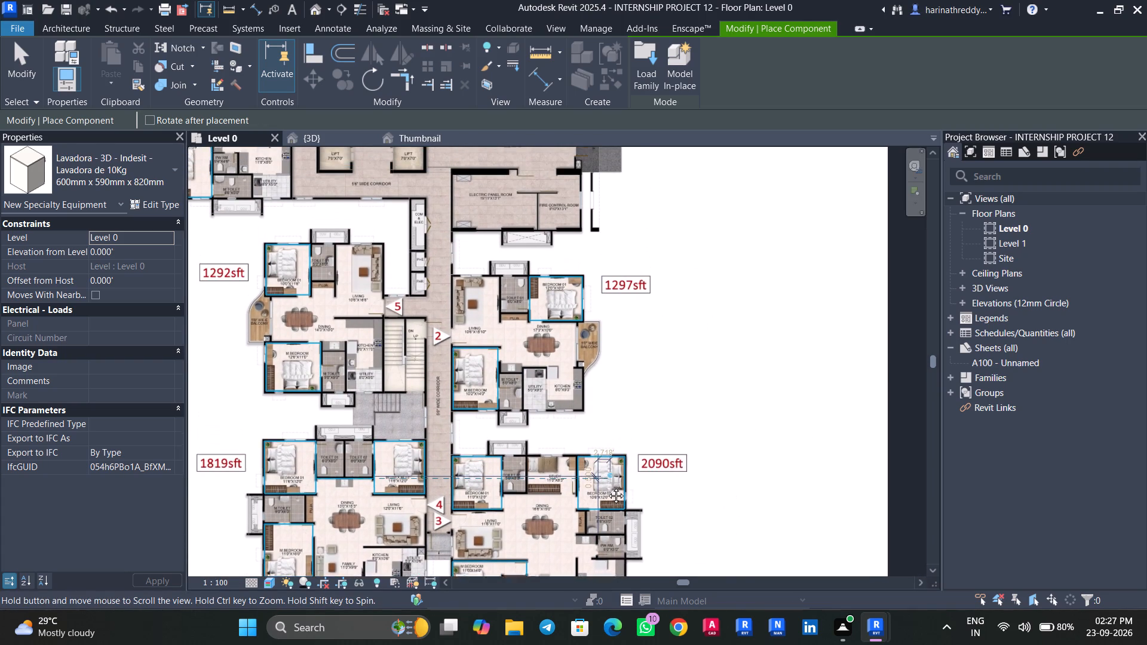
pyautogui.moveTo(607, 487); pyautogui.dragTo(609, 500, button='middle')
pyautogui.scroll(6, 541, 445)
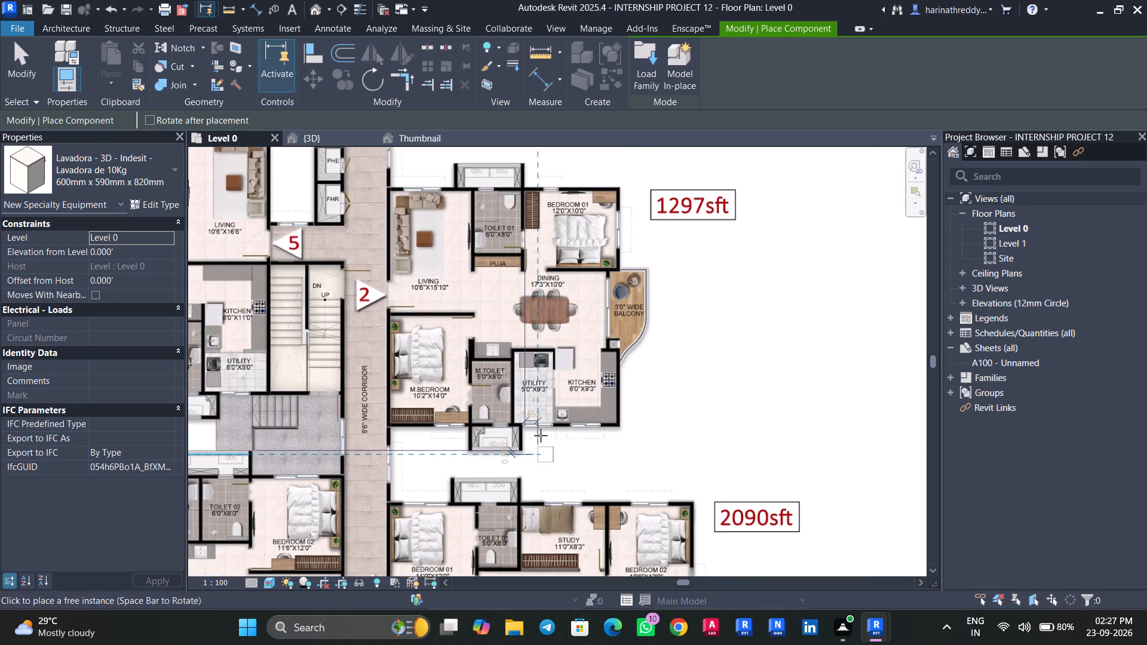
pyautogui.scroll(8, 541, 435)
pyautogui.moveTo(530, 352); pyautogui.dragTo(547, 518, button='middle')
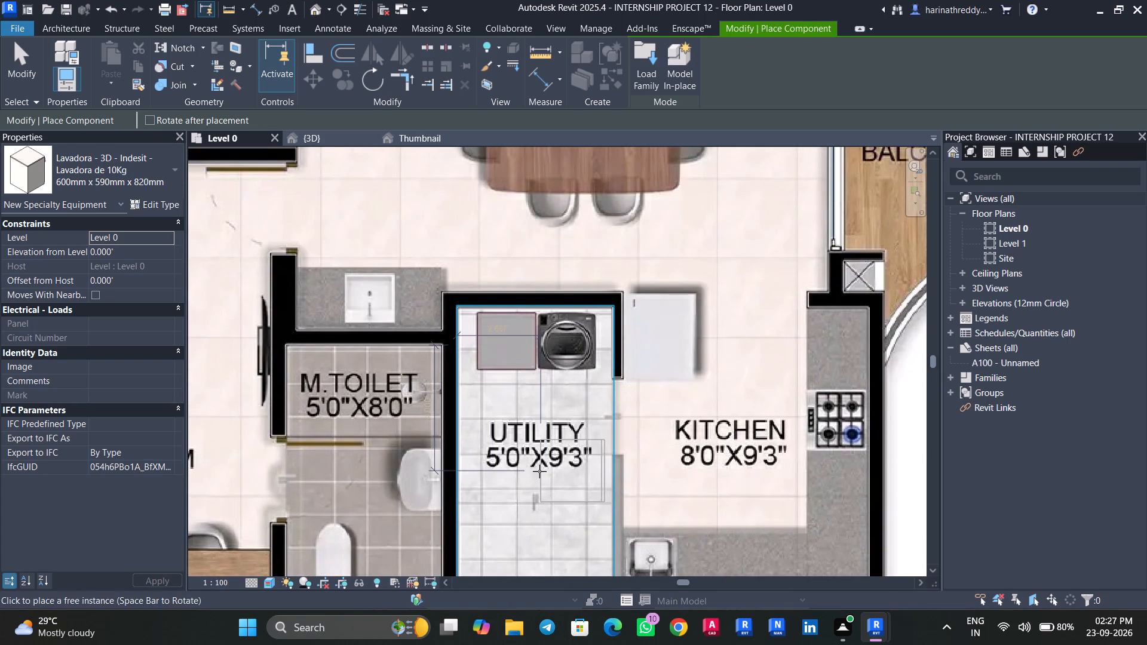
pyautogui.press('space')
pyautogui.press('space')
pyautogui.press('space')
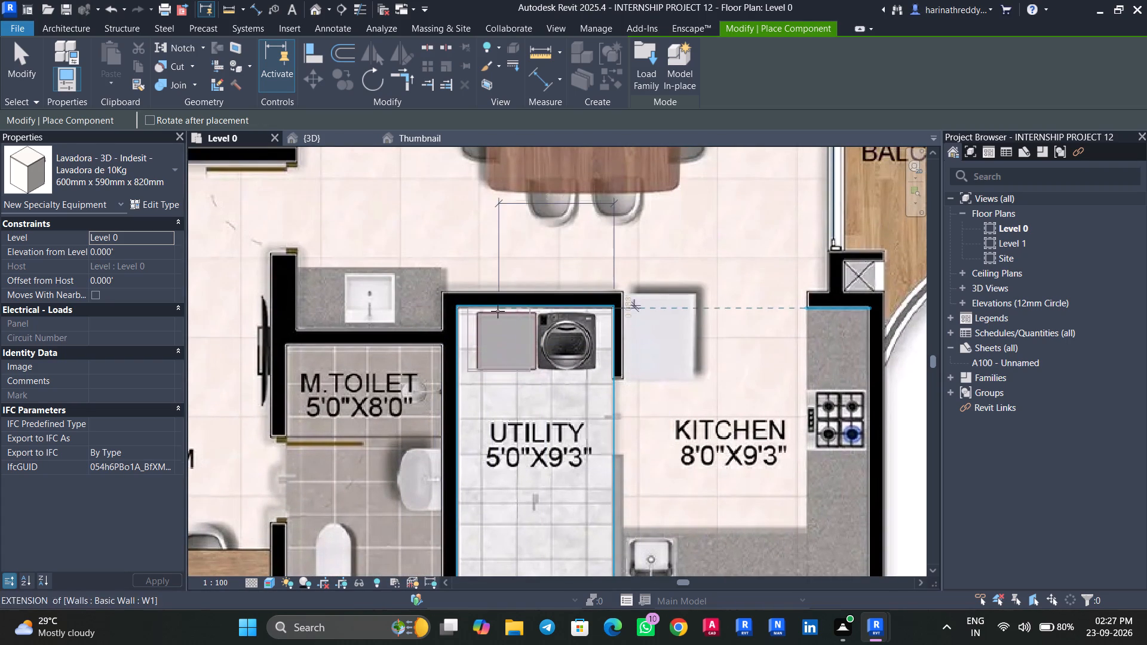
pyautogui.click(503, 309)
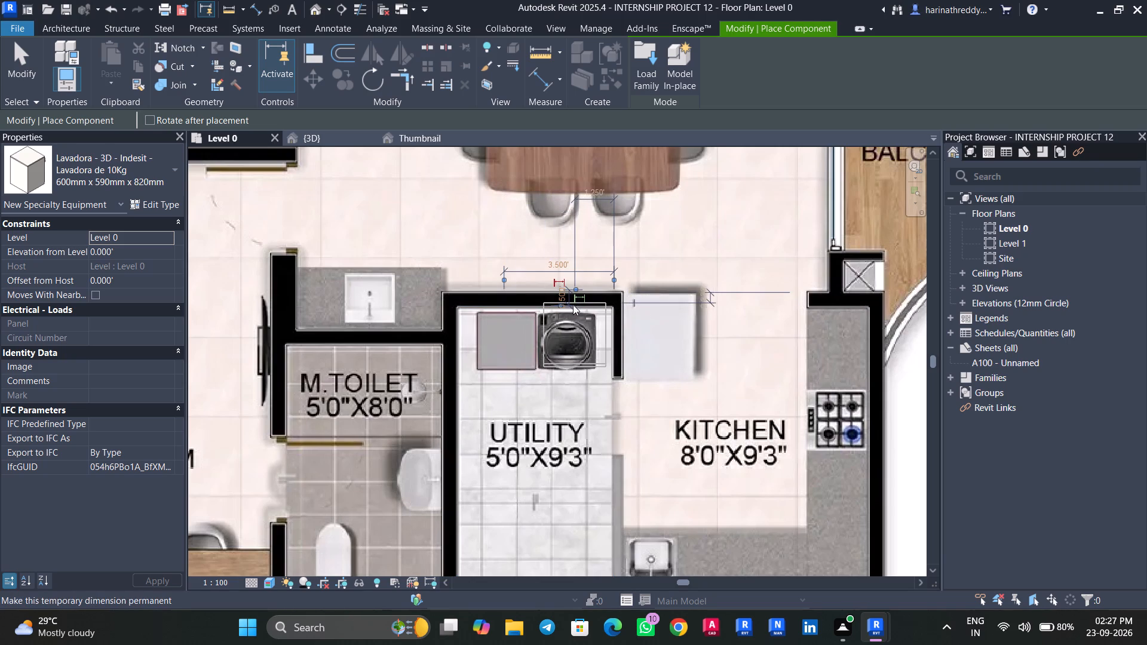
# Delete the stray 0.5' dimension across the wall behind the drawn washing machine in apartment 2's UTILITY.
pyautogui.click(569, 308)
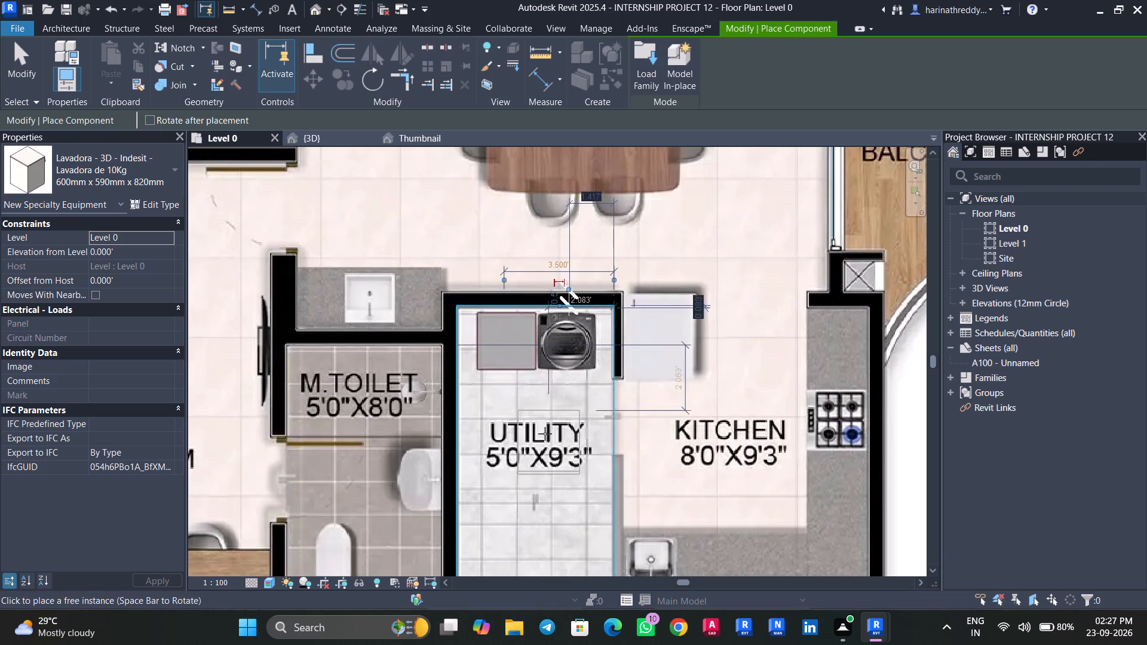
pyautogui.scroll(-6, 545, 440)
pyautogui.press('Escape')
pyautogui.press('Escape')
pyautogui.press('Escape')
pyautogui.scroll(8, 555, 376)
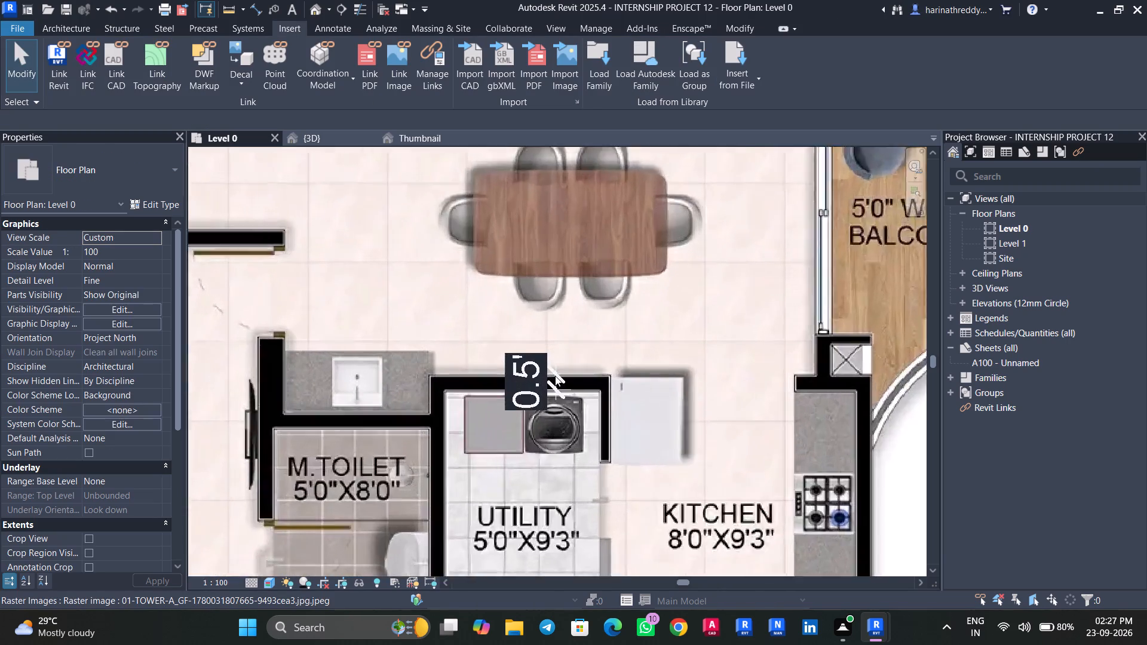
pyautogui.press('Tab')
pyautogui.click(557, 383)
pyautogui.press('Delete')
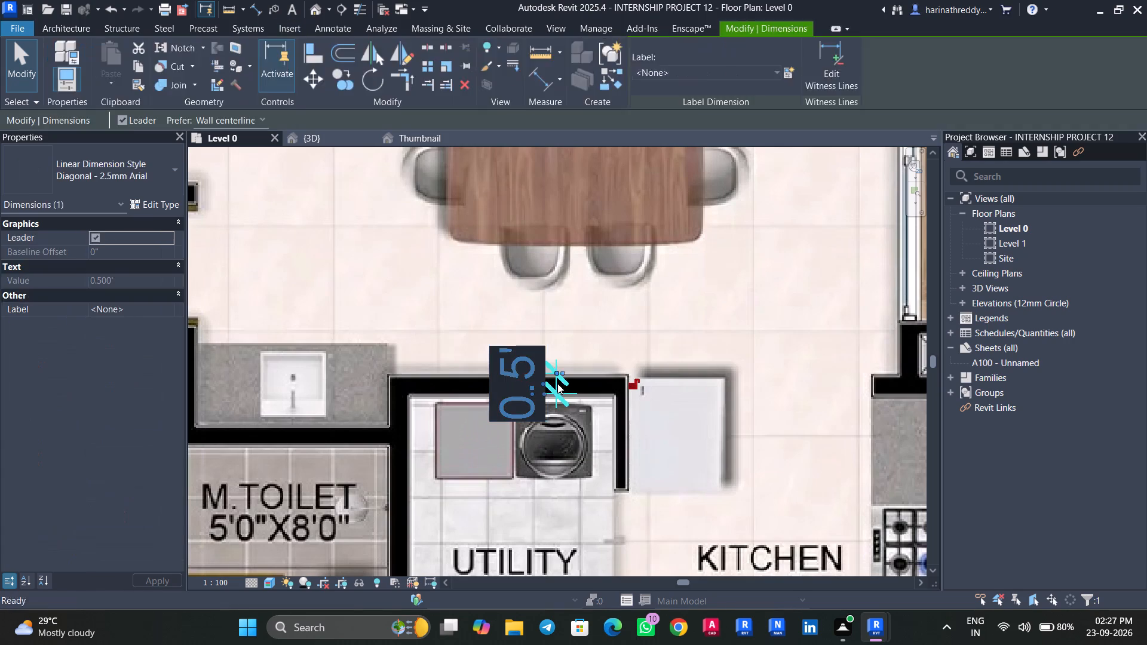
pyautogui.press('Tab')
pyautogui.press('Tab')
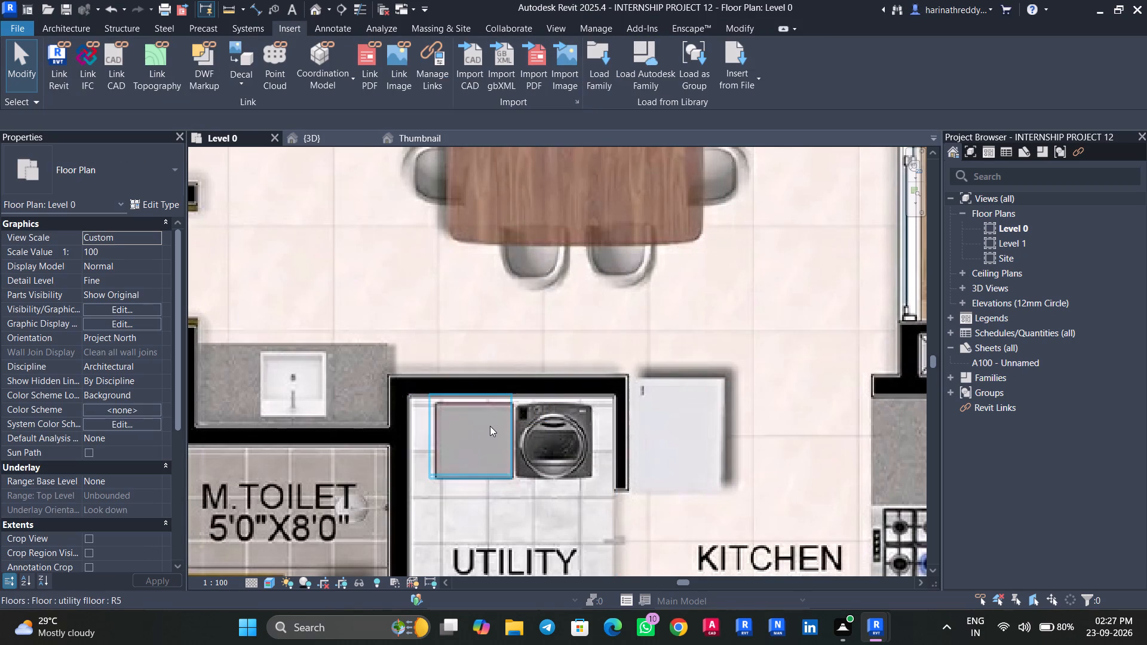
# Place a second Lavadora washing machine over the drawn one beside the grey square in apartment 2's UTILITY.
pyautogui.write('cm')
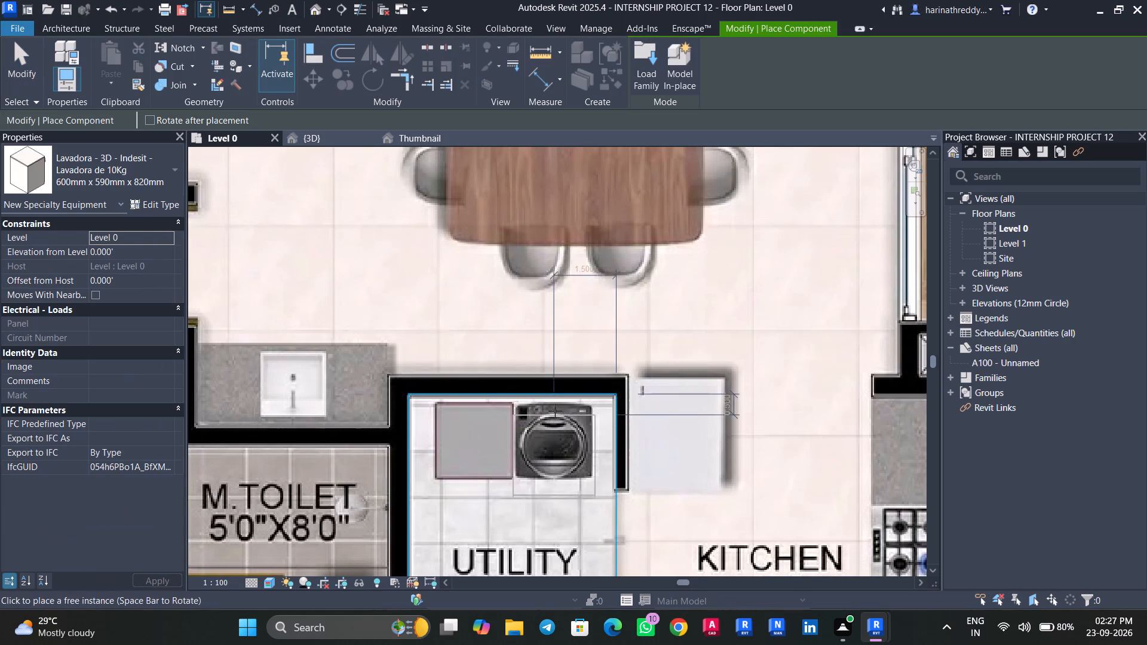
pyautogui.click(563, 395)
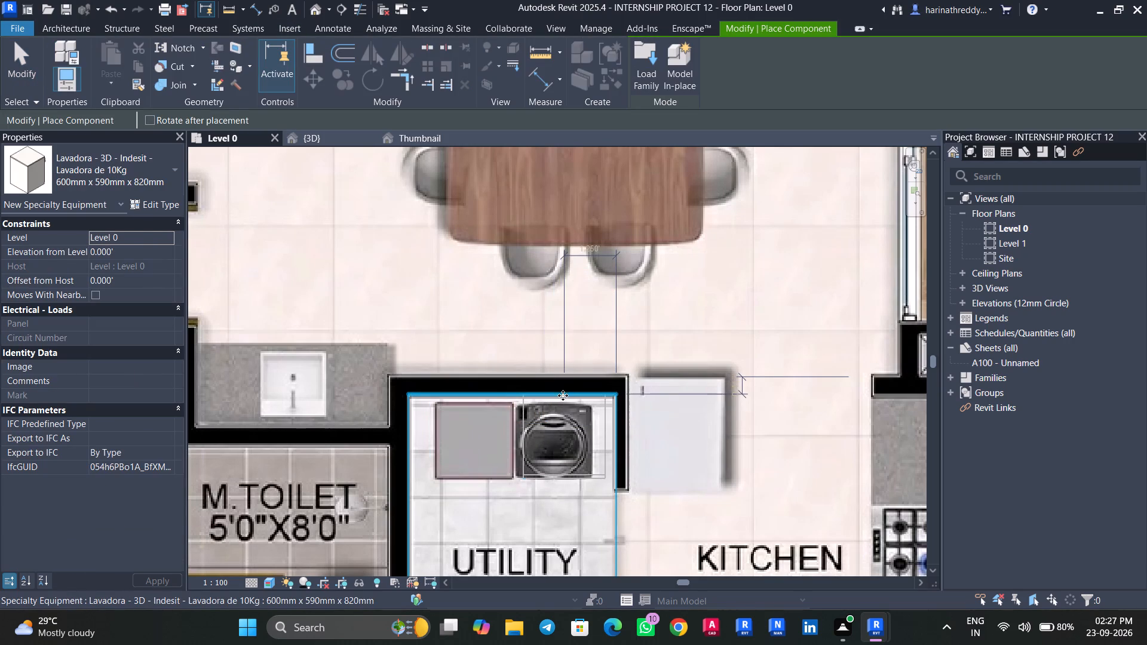
# Place a Lavadora washing machine, rotated to back onto the M.TOILET wall, over the drawn one in 1457sft apartment 8's UTILITY.
pyautogui.scroll(-15, 545, 468)
pyautogui.moveTo(546, 345); pyautogui.dragTo(573, 514, button='middle')
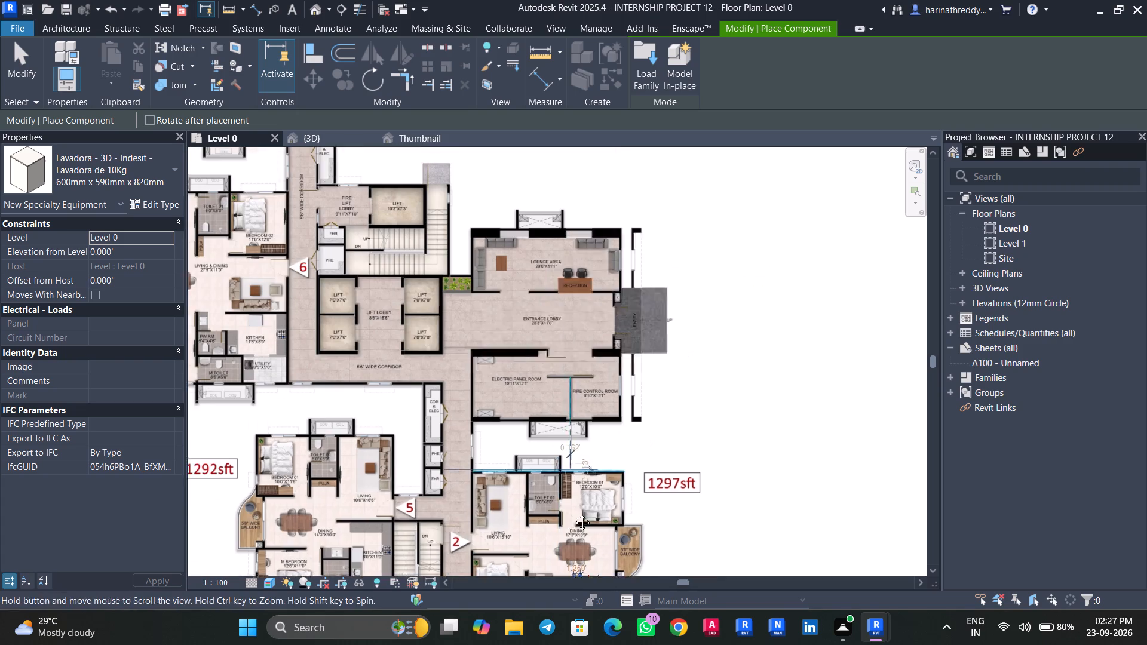
pyautogui.moveTo(573, 514); pyautogui.dragTo(575, 518, button='middle')
pyautogui.moveTo(577, 411); pyautogui.dragTo(622, 527, button='middle')
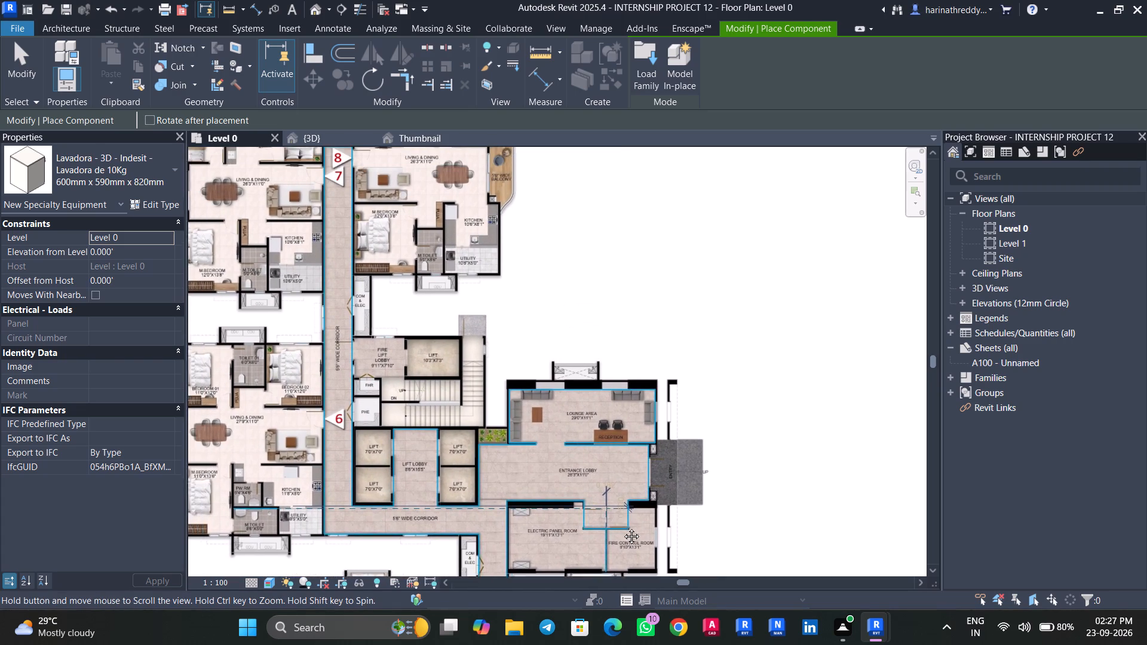
pyautogui.moveTo(622, 527); pyautogui.dragTo(670, 593, button='middle')
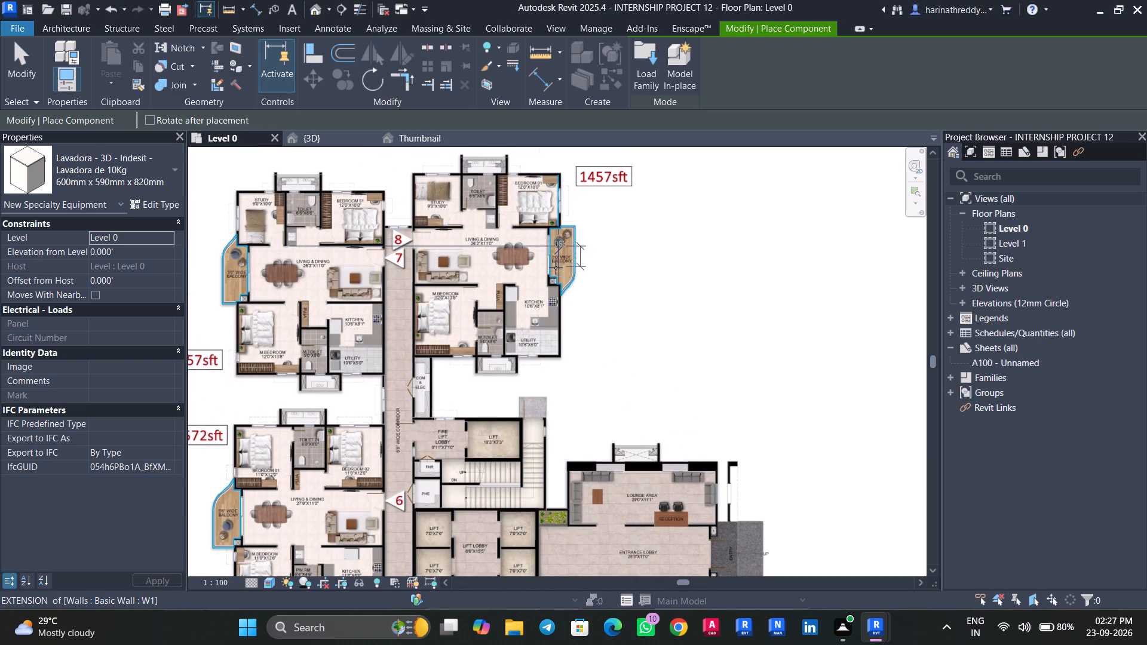
pyautogui.scroll(10, 508, 334)
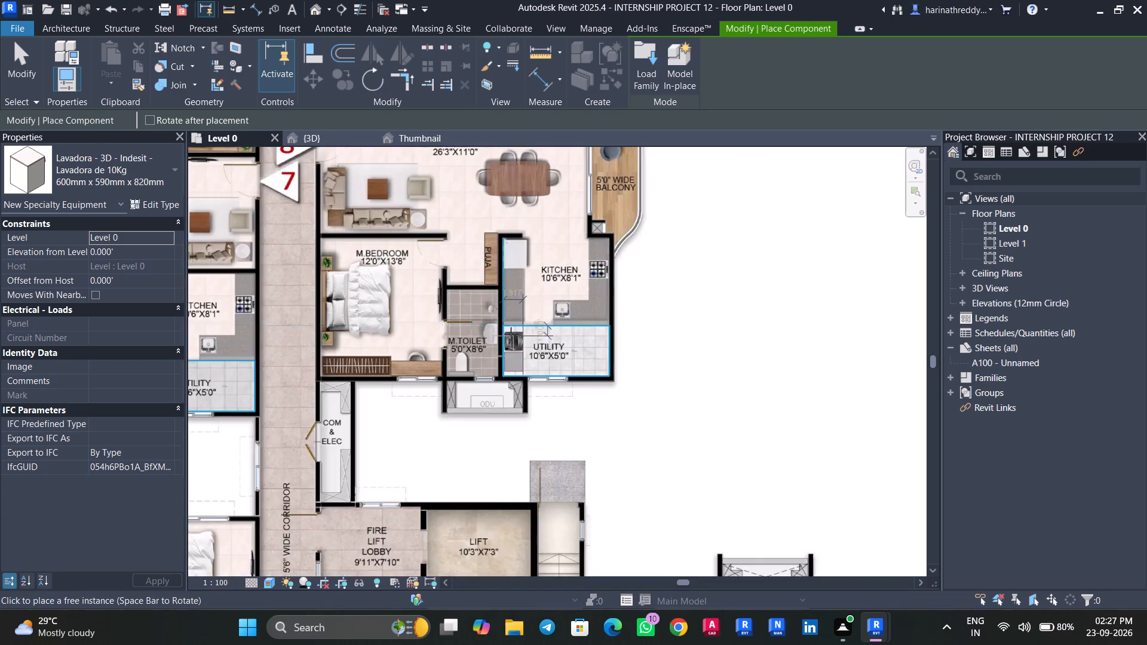
pyautogui.scroll(6, 511, 336)
pyautogui.press('space')
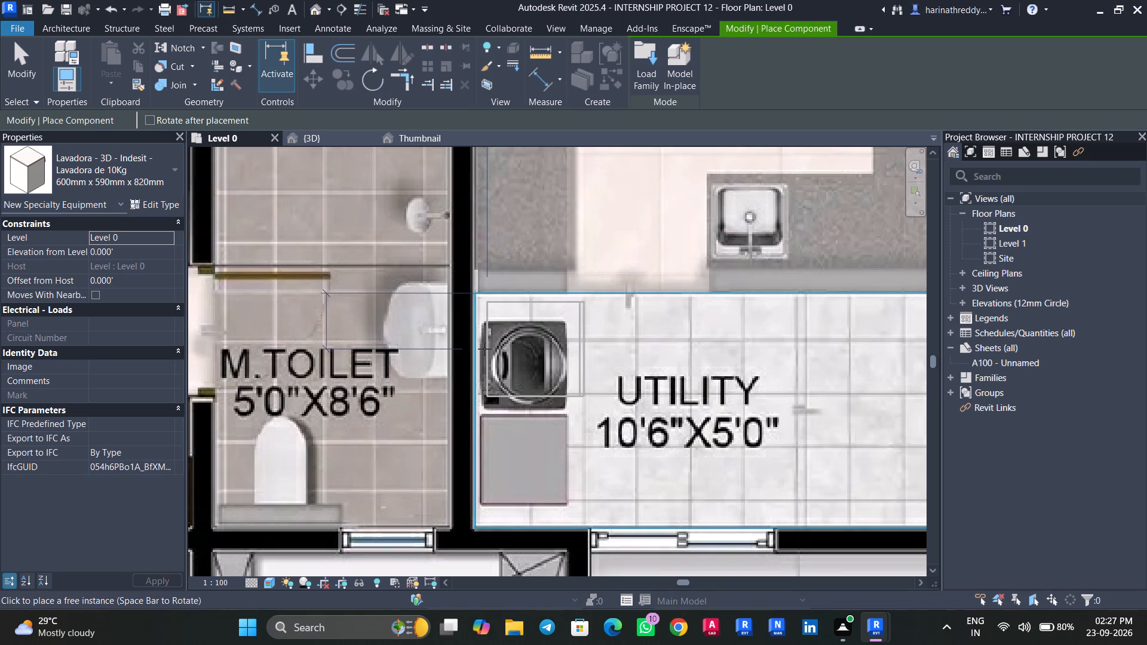
pyautogui.click(478, 342)
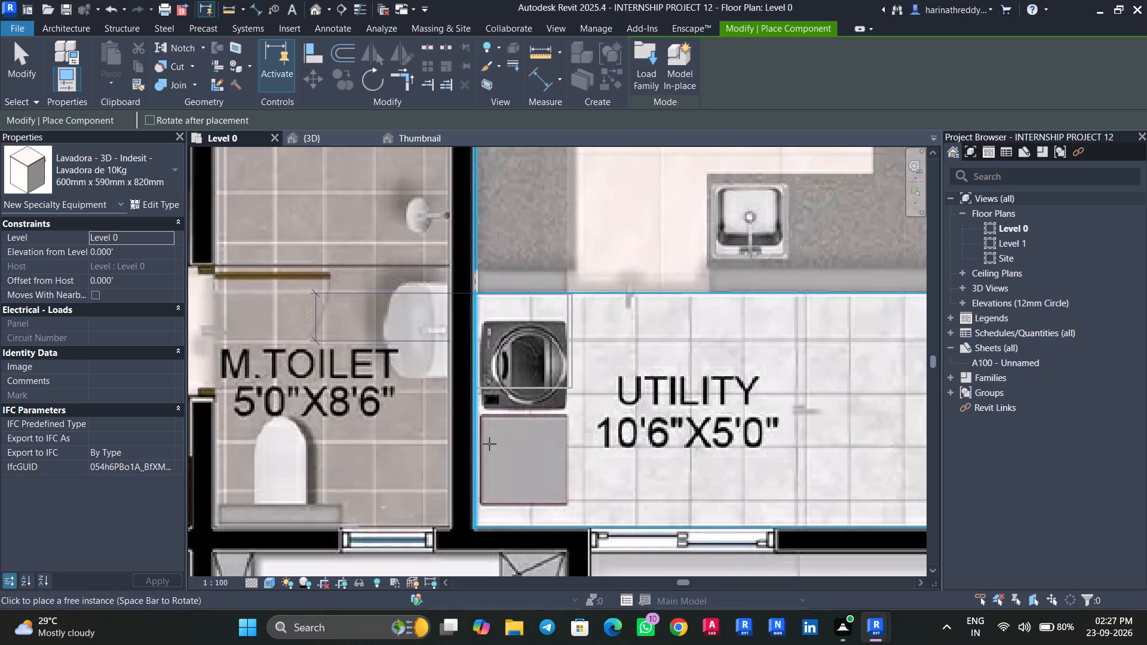
# Place a second Lavadora washing machine over the drawn grey square beside it in apartment 8's UTILITY.
pyautogui.click(480, 455)
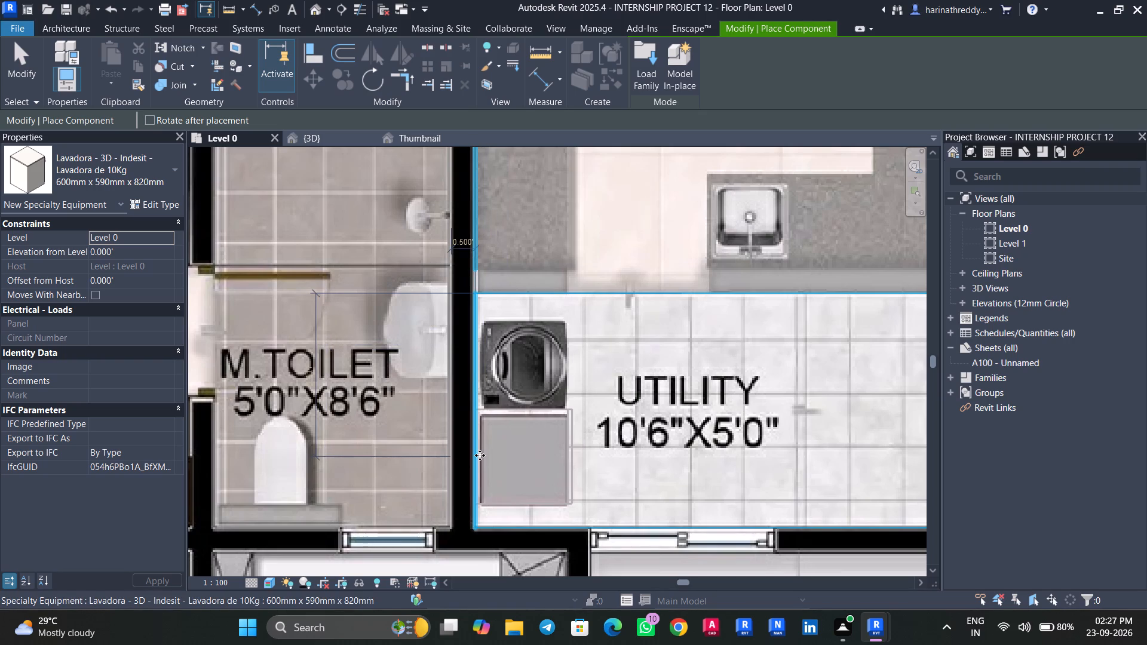
pyautogui.press('Escape')
pyautogui.press('Escape')
pyautogui.press('Escape')
# Place the same washing machine, backing onto the M.TOILET wall, over the drawn one in 1457sft apartment 7's UTILITY.
pyautogui.scroll(-12, 555, 426)
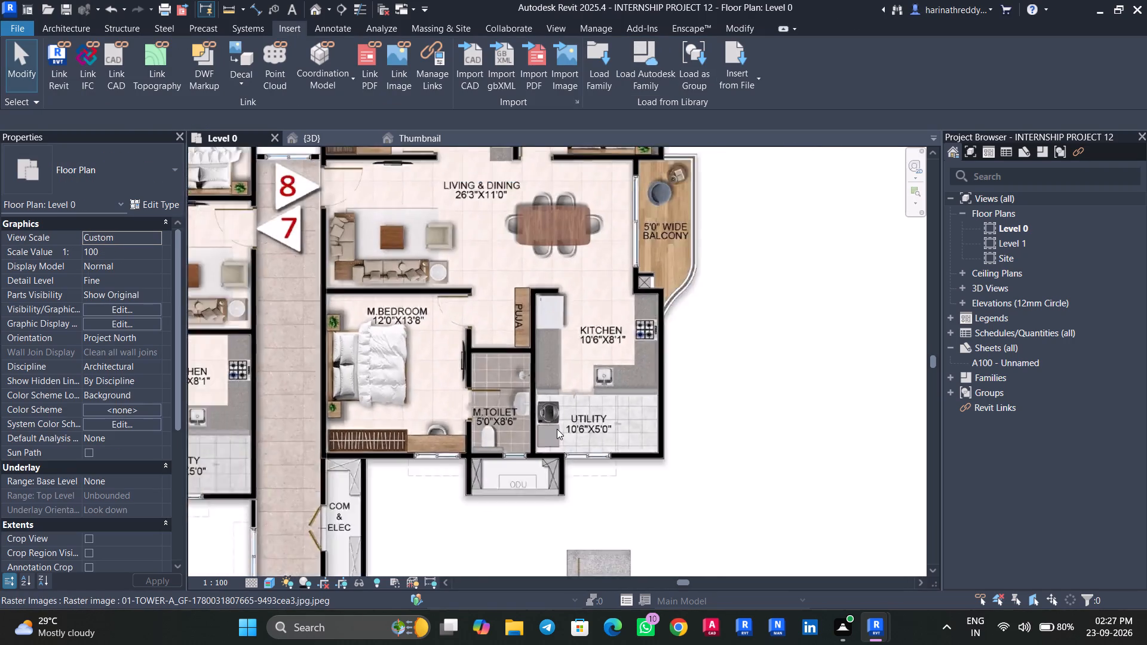
pyautogui.scroll(-1, 547, 351)
pyautogui.moveTo(548, 358); pyautogui.dragTo(583, 437, button='middle')
pyautogui.scroll(-3, 582, 430)
pyautogui.moveTo(428, 472); pyautogui.dragTo(530, 442, button='middle')
pyautogui.scroll(7, 477, 476)
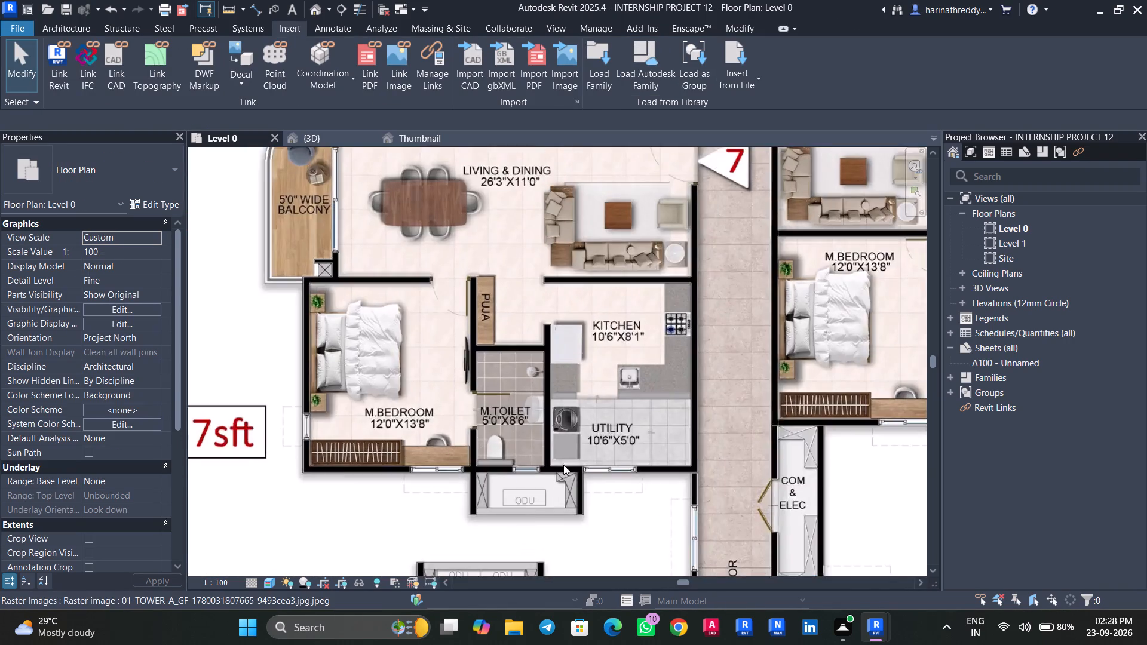
pyautogui.scroll(4, 563, 465)
pyautogui.press('c')
pyautogui.press('m')
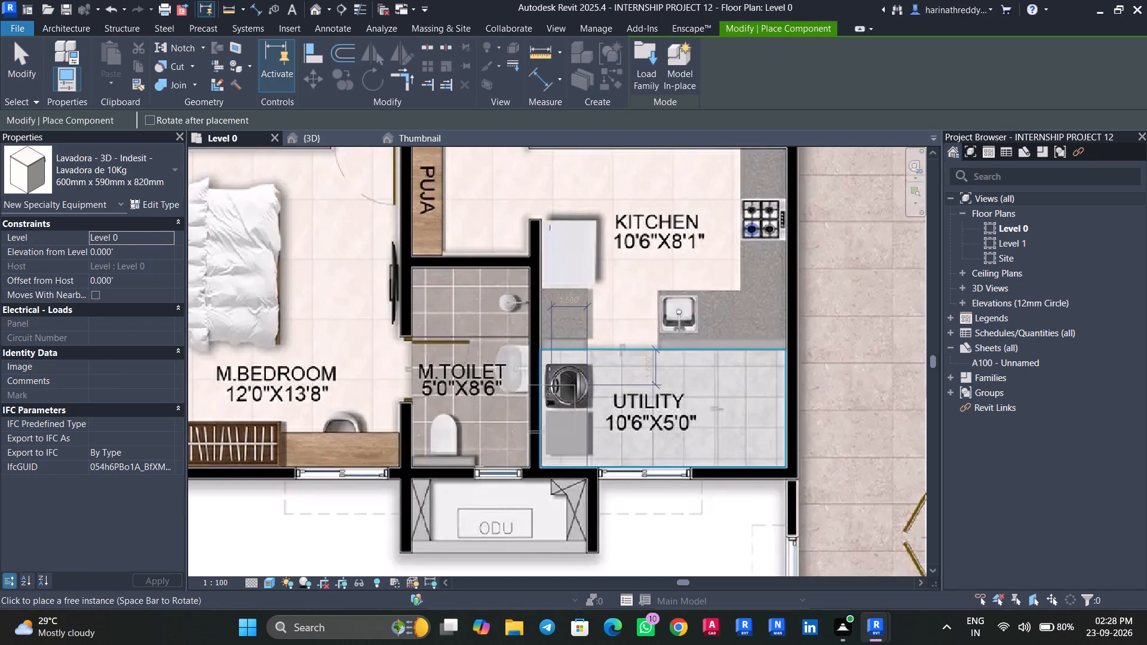
pyautogui.press('space')
pyautogui.scroll(10, 553, 380)
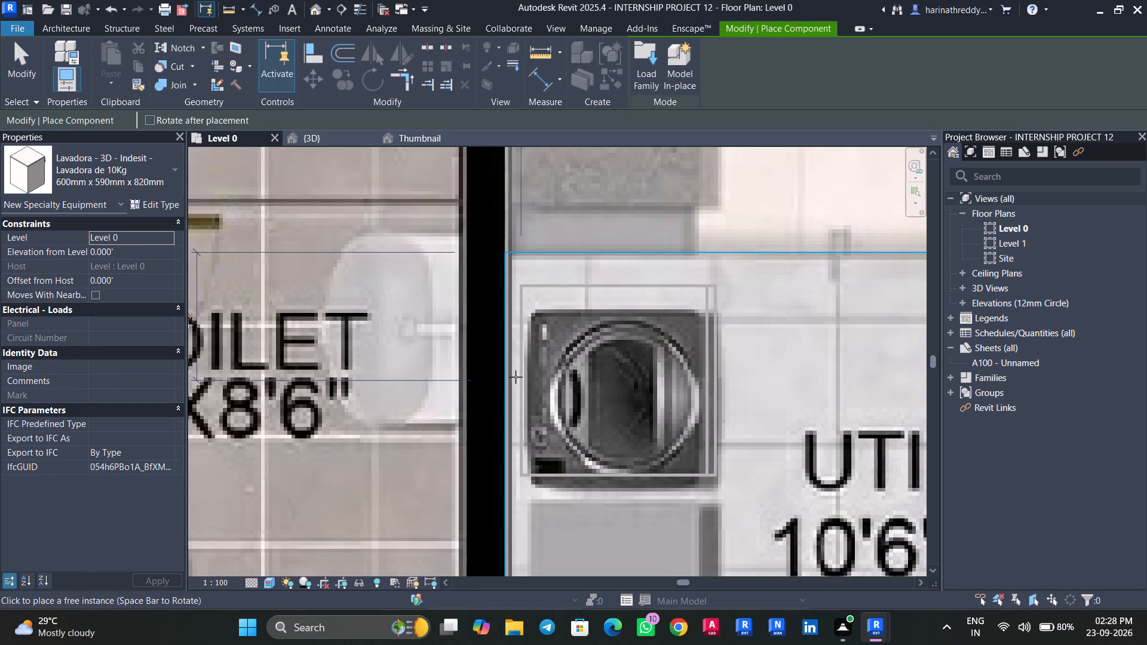
pyautogui.click(511, 375)
# Place a second Lavadora washing machine over the drawn grey square in apartment 7's UTILITY.
pyautogui.moveTo(537, 453); pyautogui.dragTo(531, 368, button='middle')
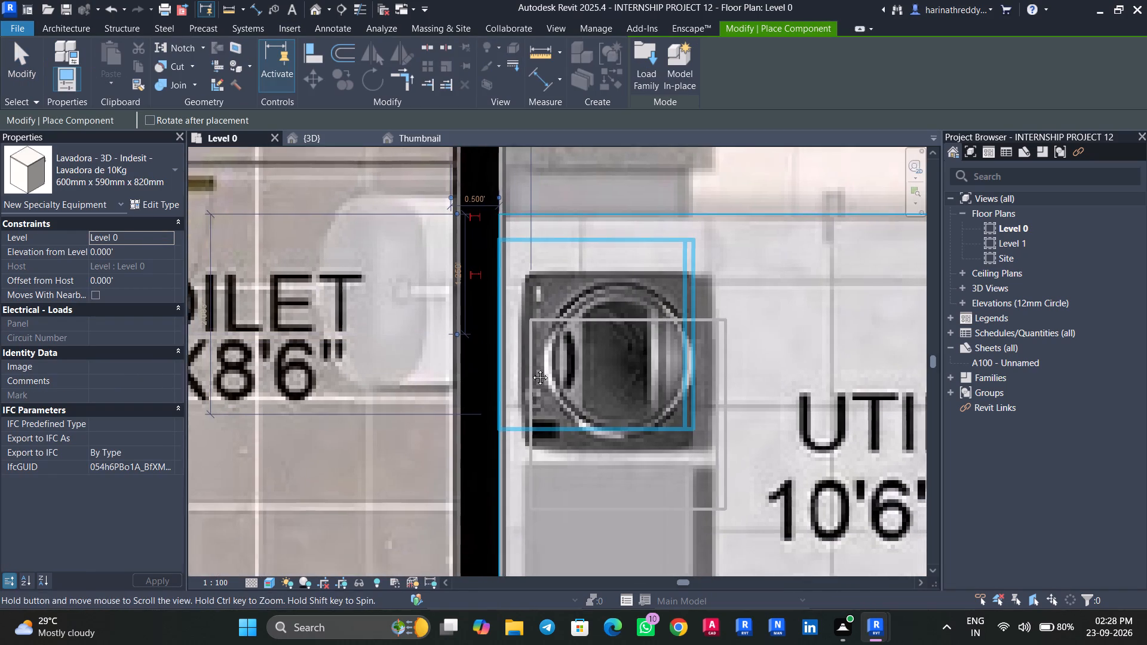
pyautogui.moveTo(531, 368); pyautogui.dragTo(539, 304, button='middle')
pyautogui.click(511, 438)
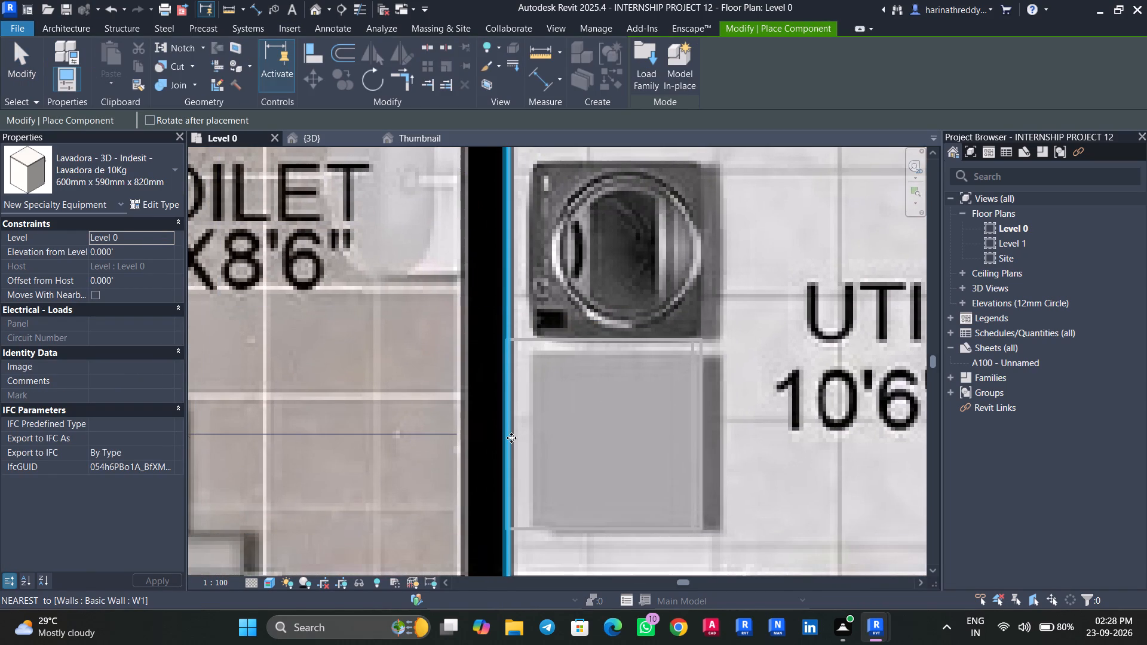
pyautogui.scroll(-4, 511, 438)
pyautogui.scroll(1, 511, 438)
pyautogui.scroll(-16, 511, 438)
pyautogui.press('Escape')
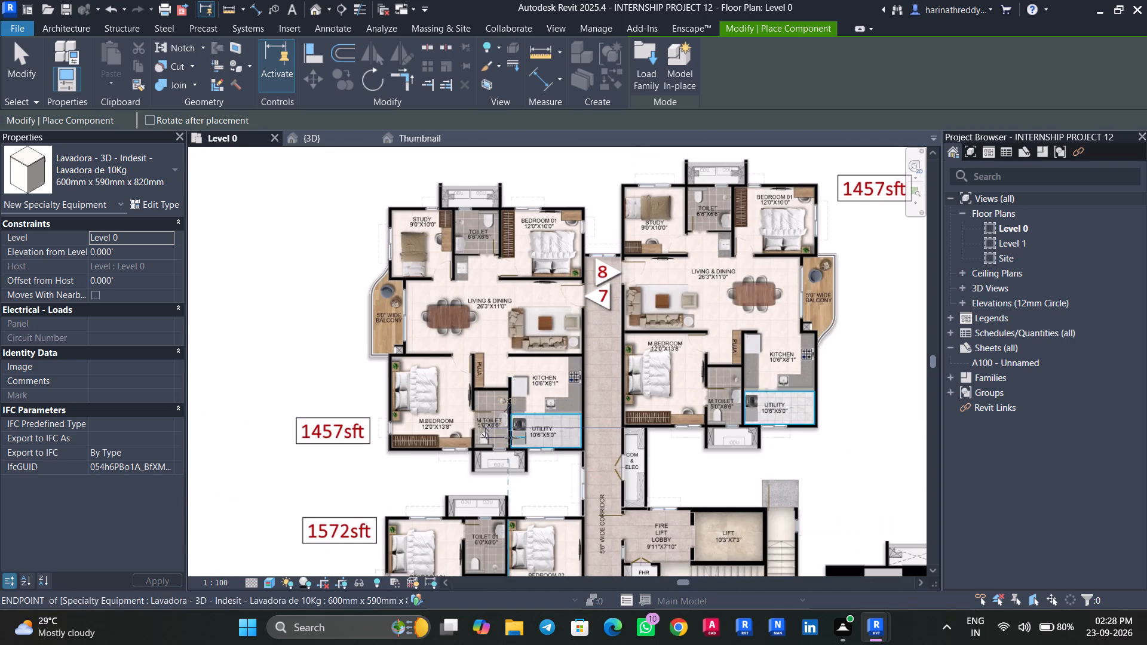
pyautogui.press('Escape')
pyautogui.press('Escape')
# Check the utility of 1572sft apartment 6 for placed washing machines and look over 1292sft apartment 5's layout.
pyautogui.moveTo(520, 486); pyautogui.dragTo(546, 289, button='middle')
pyautogui.moveTo(551, 441); pyautogui.dragTo(553, 263, button='middle')
pyautogui.scroll(2, 539, 367)
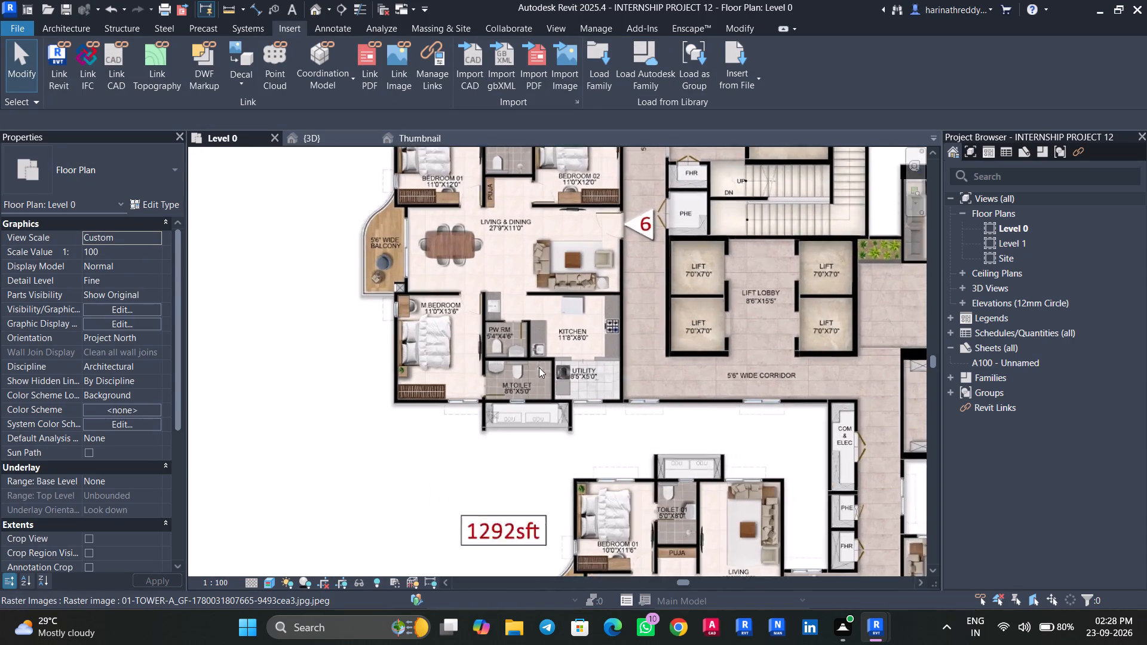
pyautogui.scroll(7, 539, 367)
pyautogui.press('Tab')
pyautogui.scroll(-2, 565, 411)
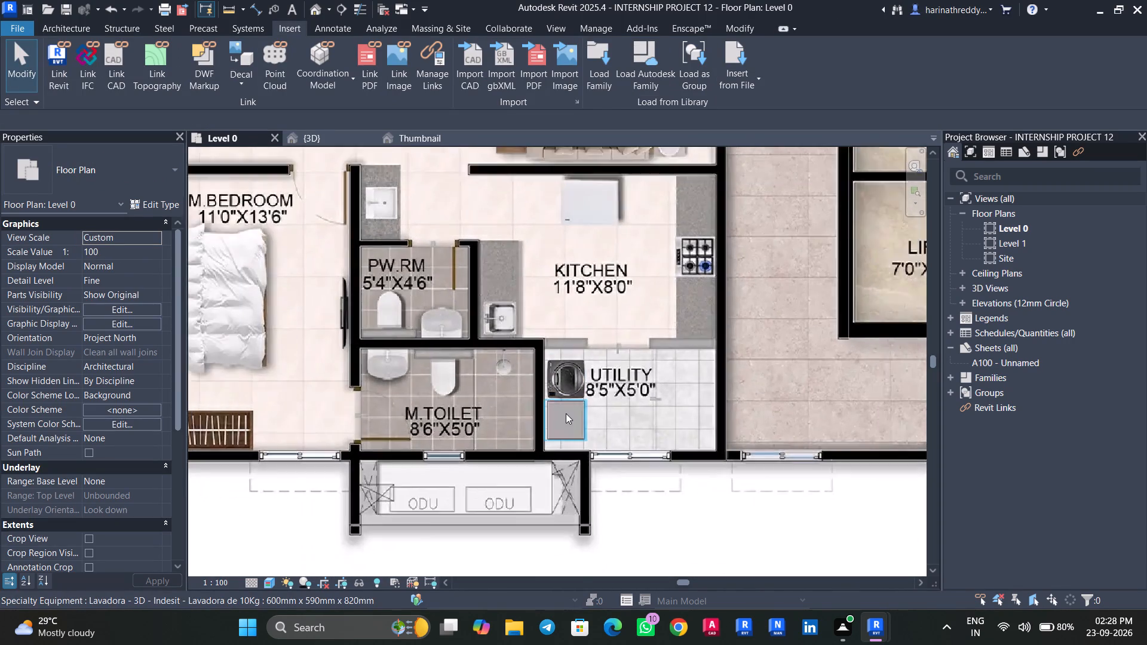
pyautogui.scroll(-14, 566, 413)
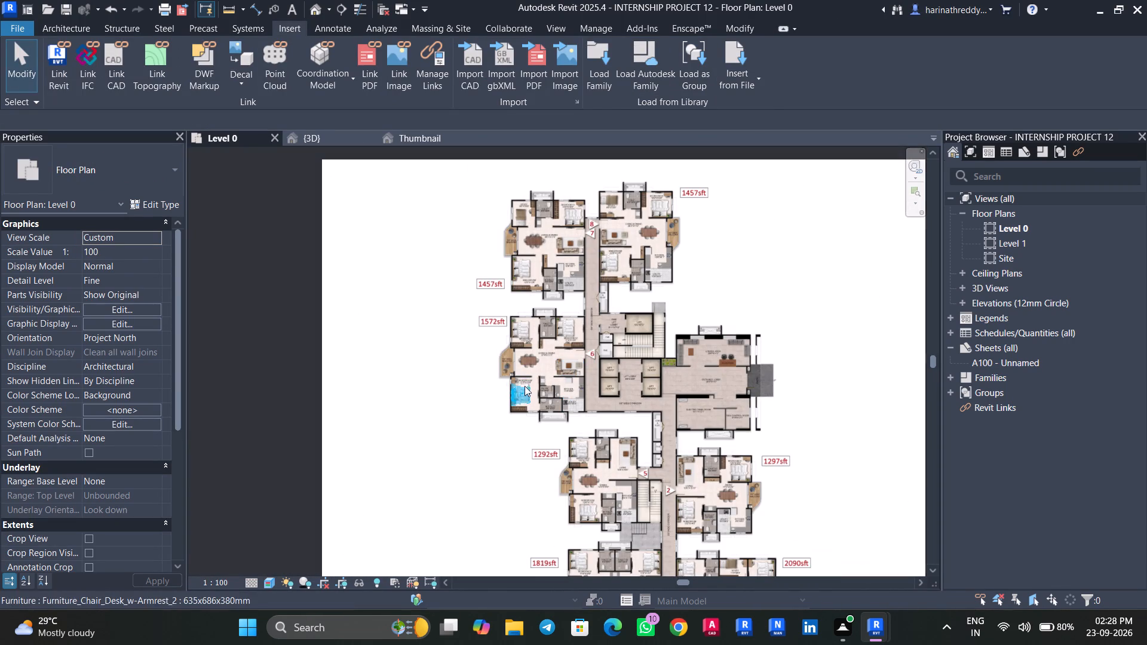
pyautogui.scroll(6, 524, 387)
pyautogui.scroll(5, 571, 419)
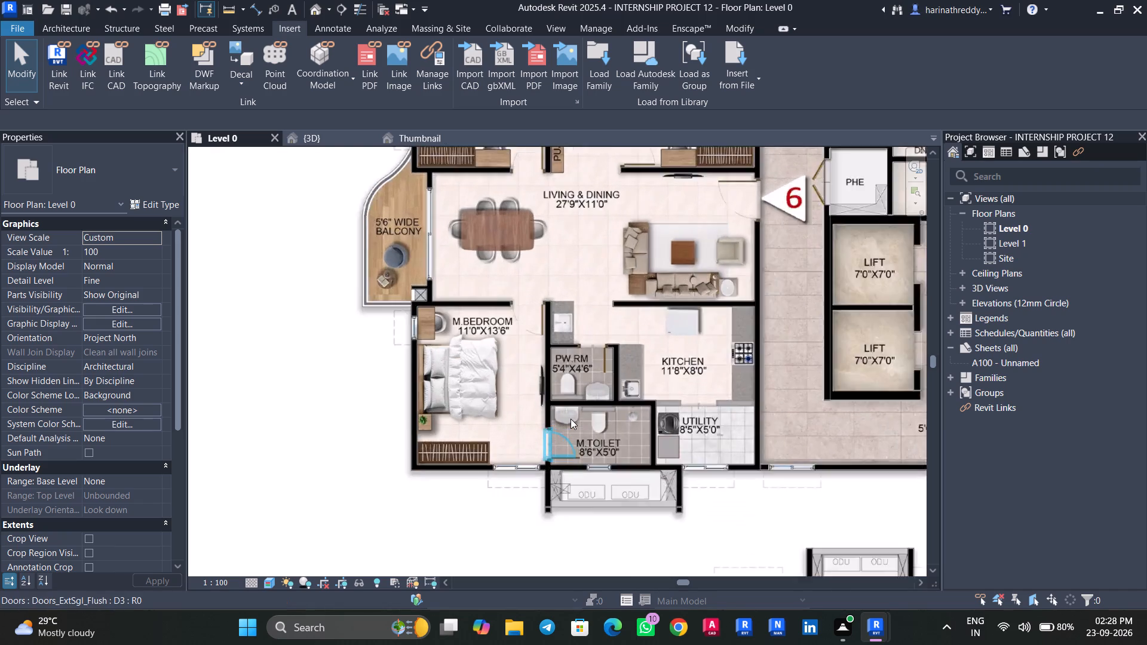
pyautogui.scroll(-1, 571, 419)
pyautogui.scroll(5, 571, 419)
pyautogui.press('Tab')
pyautogui.press('Tab')
pyautogui.press('Tab')
pyautogui.scroll(-2, 601, 425)
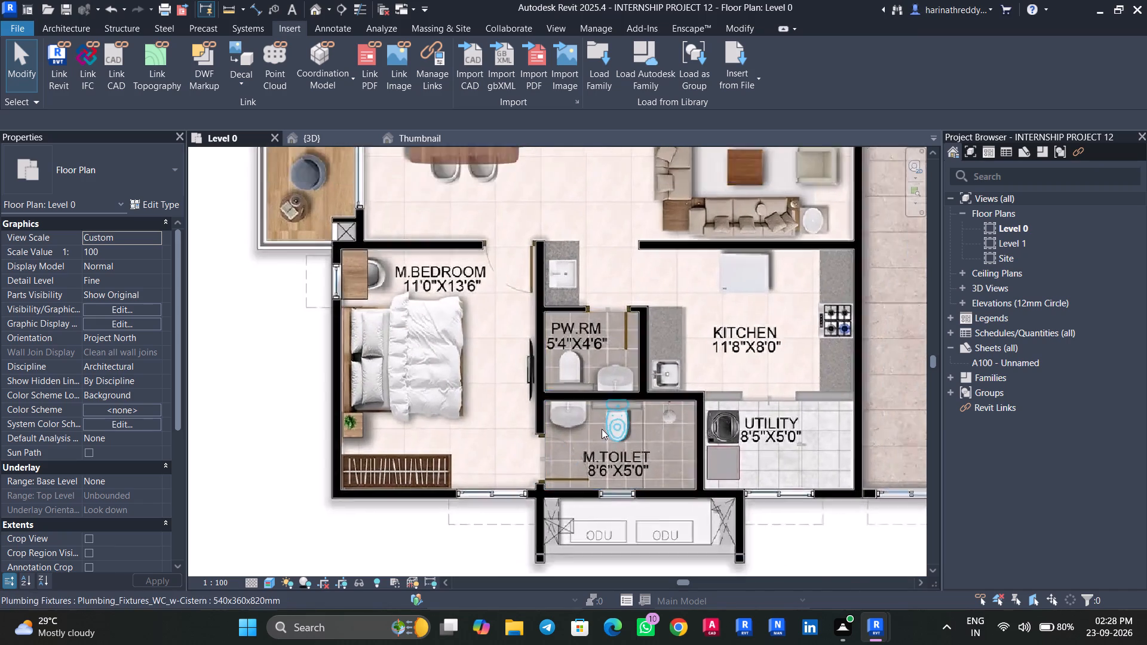
pyautogui.scroll(-6, 602, 429)
pyautogui.moveTo(607, 478); pyautogui.dragTo(562, 362, button='middle')
pyautogui.scroll(1, 560, 358)
pyautogui.moveTo(580, 484); pyautogui.dragTo(490, 340, button='middle')
pyautogui.moveTo(489, 432); pyautogui.dragTo(450, 428, button='middle')
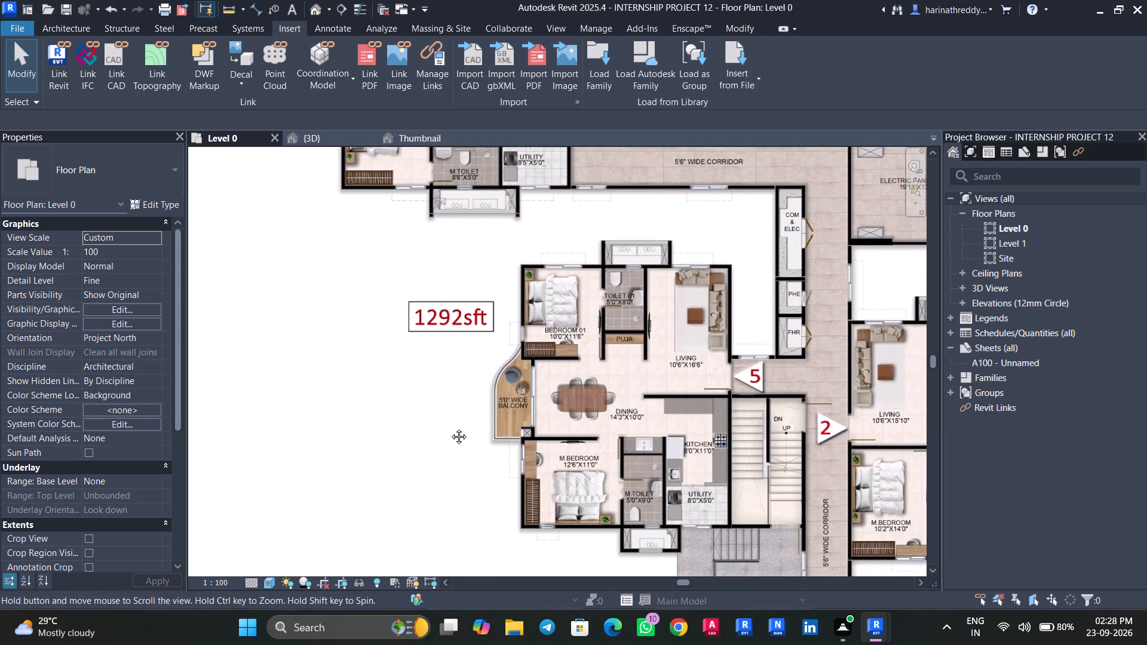
pyautogui.moveTo(450, 428); pyautogui.dragTo(423, 432, button='middle')
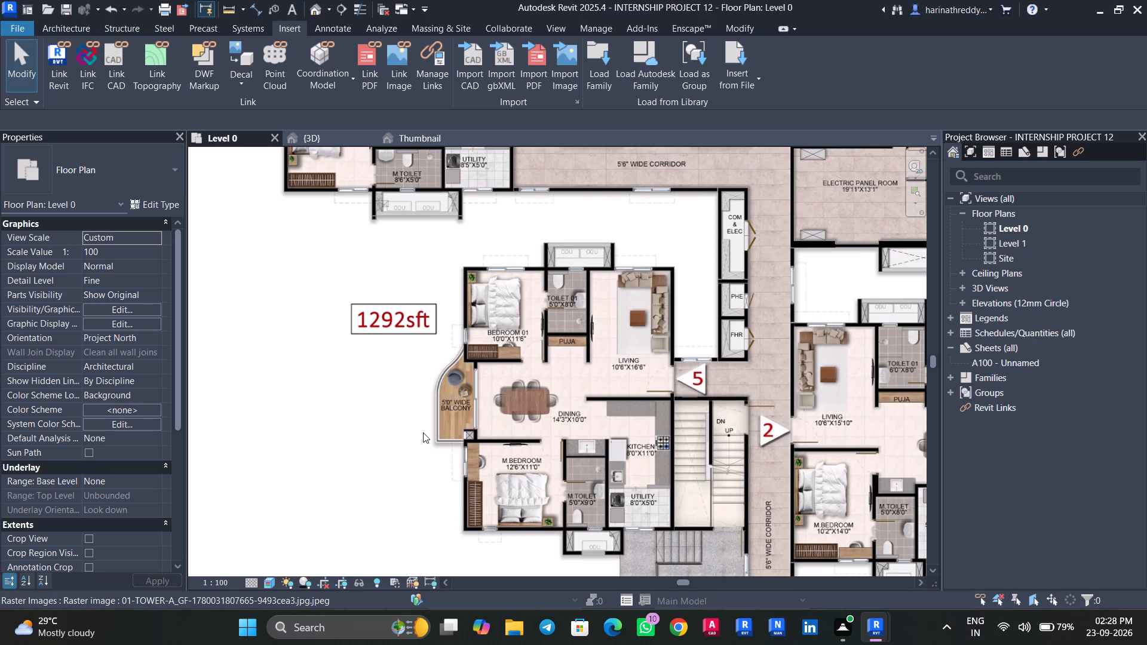
# Place the Silla - 3D - Ikea - Modelo Poang completo chair in 1292sft apartment 5's balcony, footstool pointing towards the M.BEDROOM end.
pyautogui.scroll(5, 453, 413)
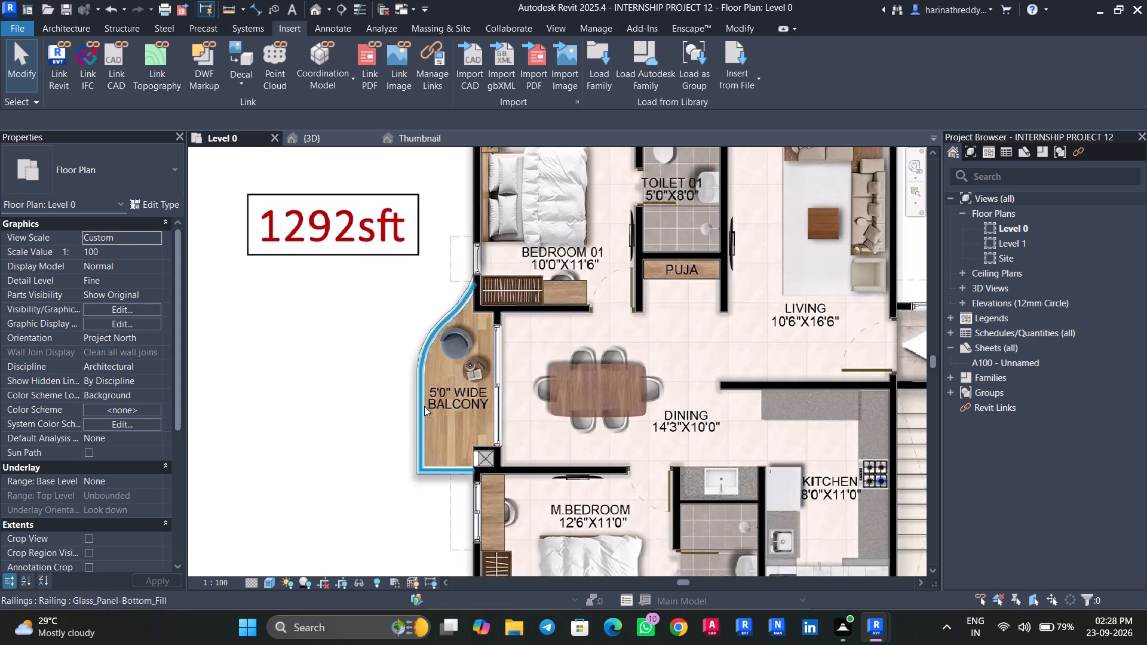
pyautogui.write('cm')
pyautogui.click(121, 179)
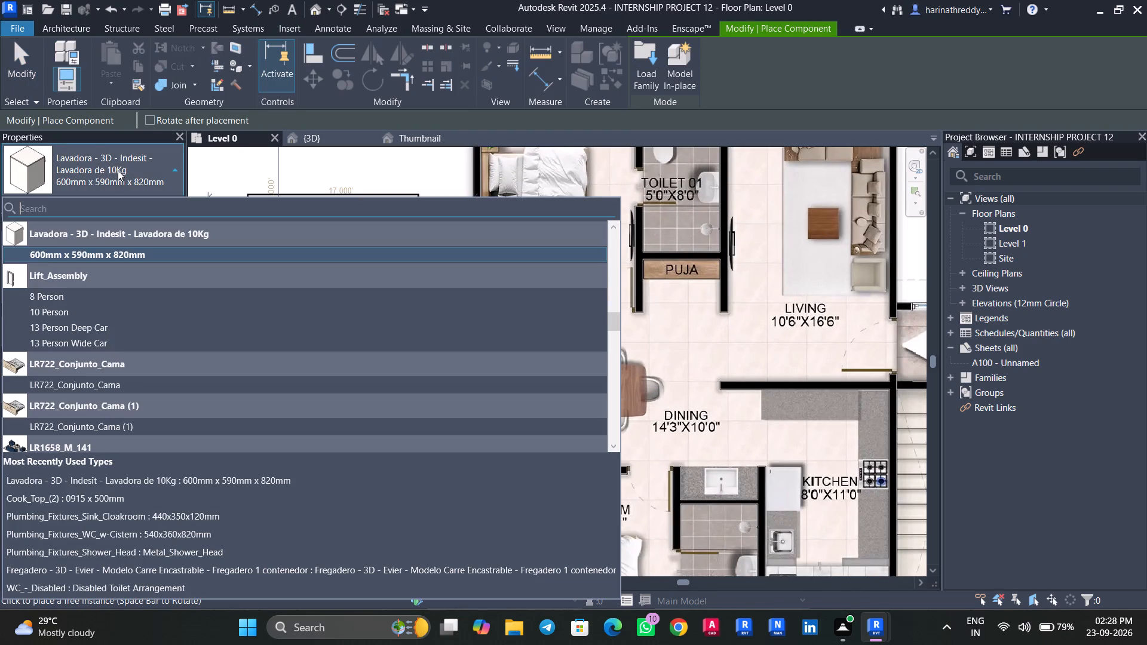
pyautogui.scroll(3, 143, 308)
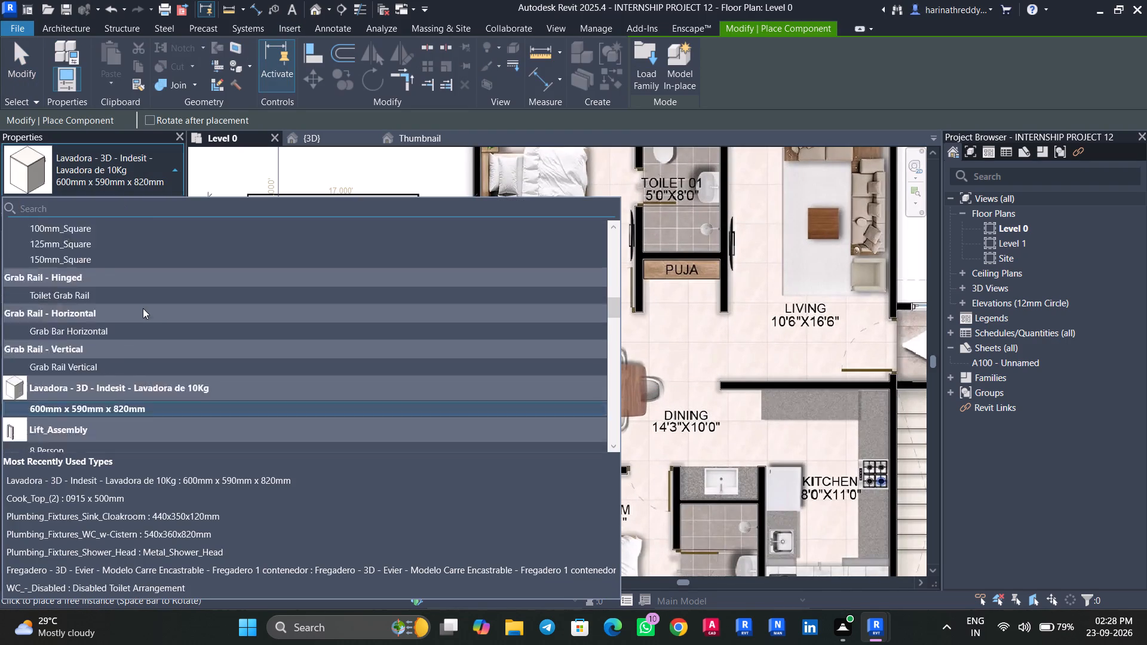
pyautogui.scroll(8, 143, 308)
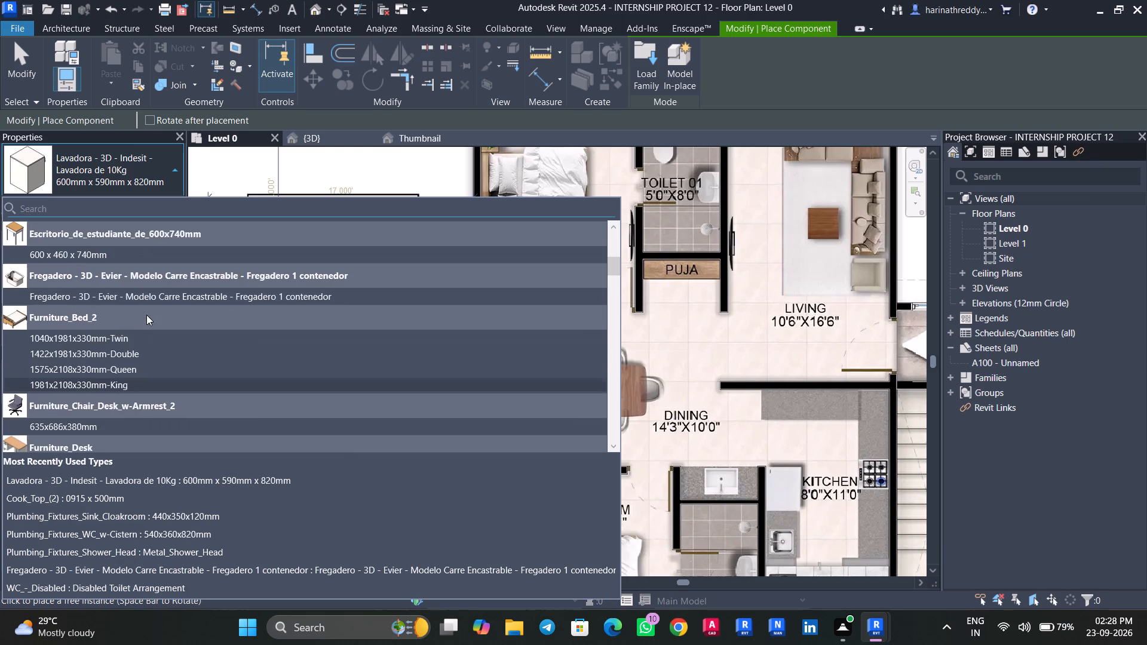
pyautogui.scroll(4, 146, 315)
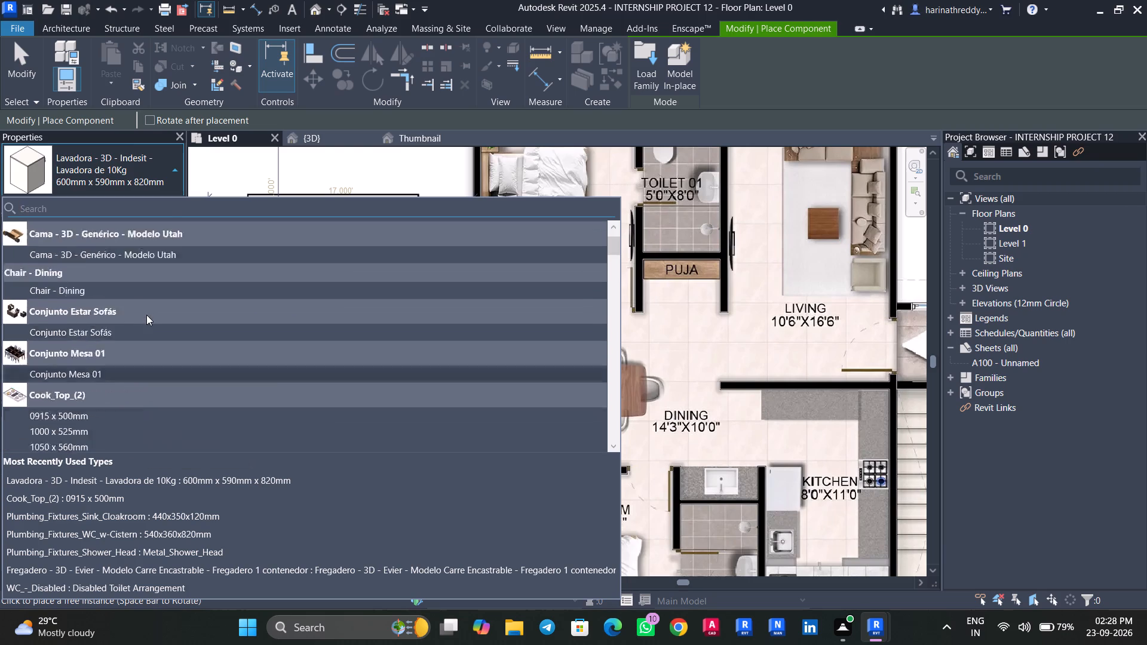
pyautogui.scroll(5, 146, 315)
pyautogui.scroll(-3, 147, 315)
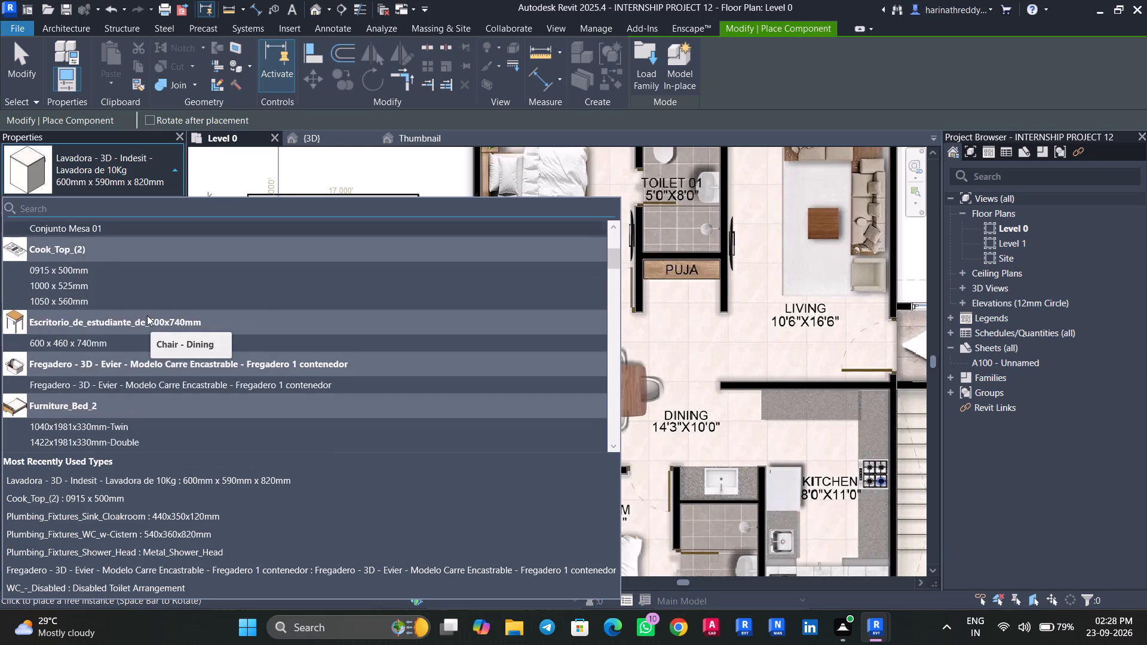
pyautogui.scroll(-9, 148, 315)
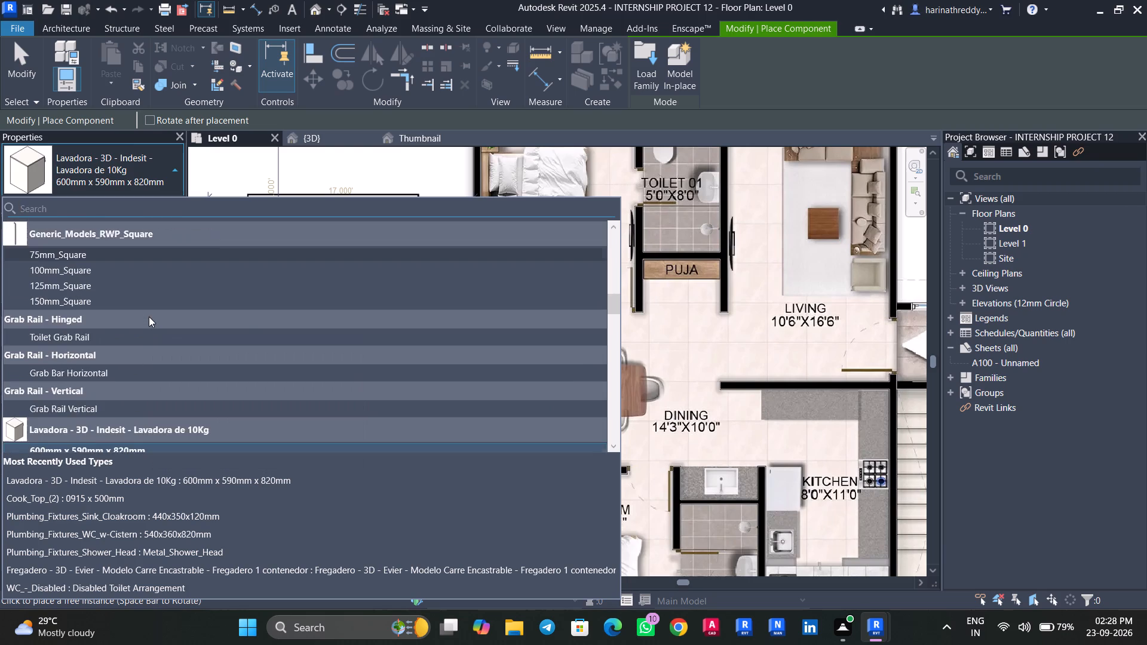
pyautogui.scroll(-6, 149, 317)
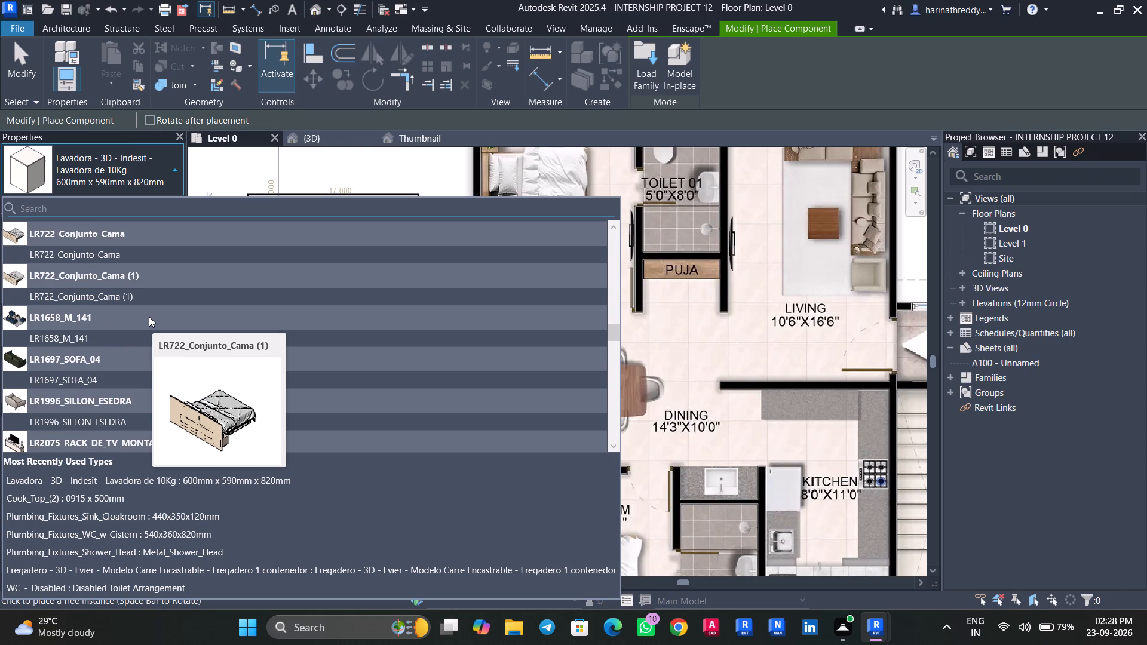
pyautogui.scroll(-6, 149, 317)
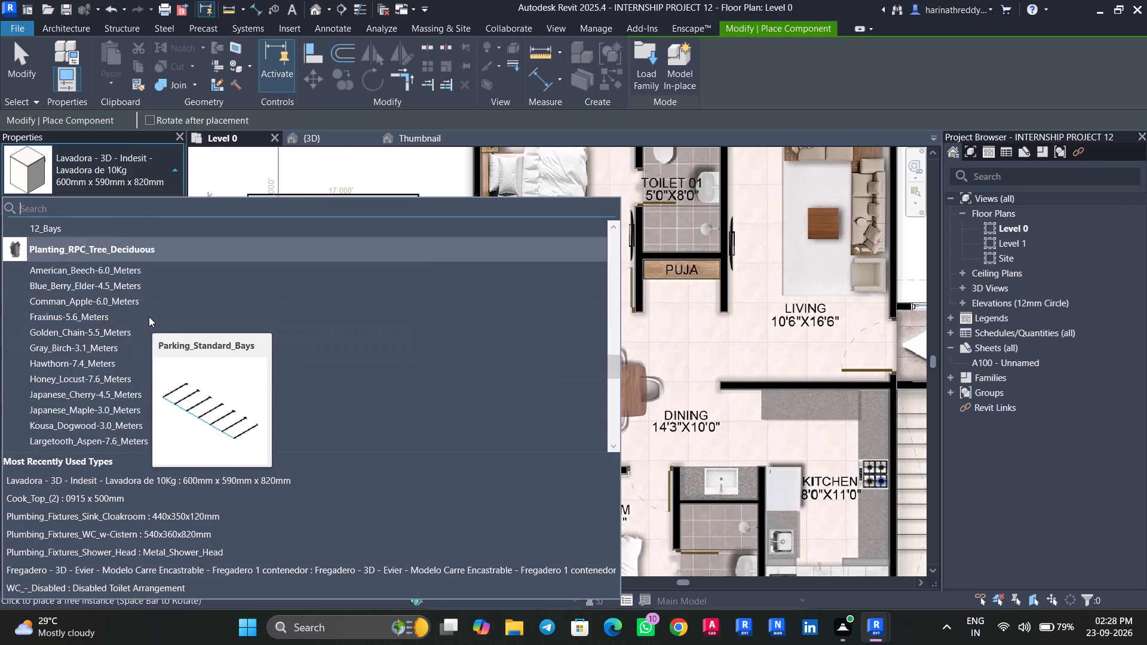
pyautogui.scroll(-6, 149, 317)
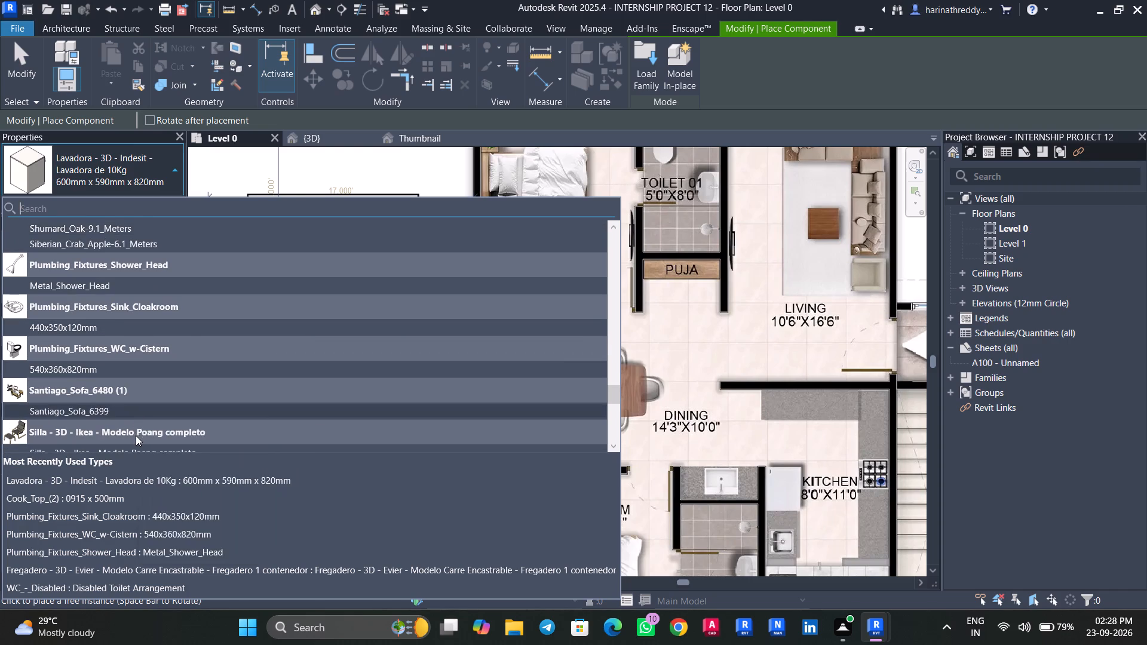
pyautogui.scroll(-1, 136, 435)
pyautogui.click(133, 398)
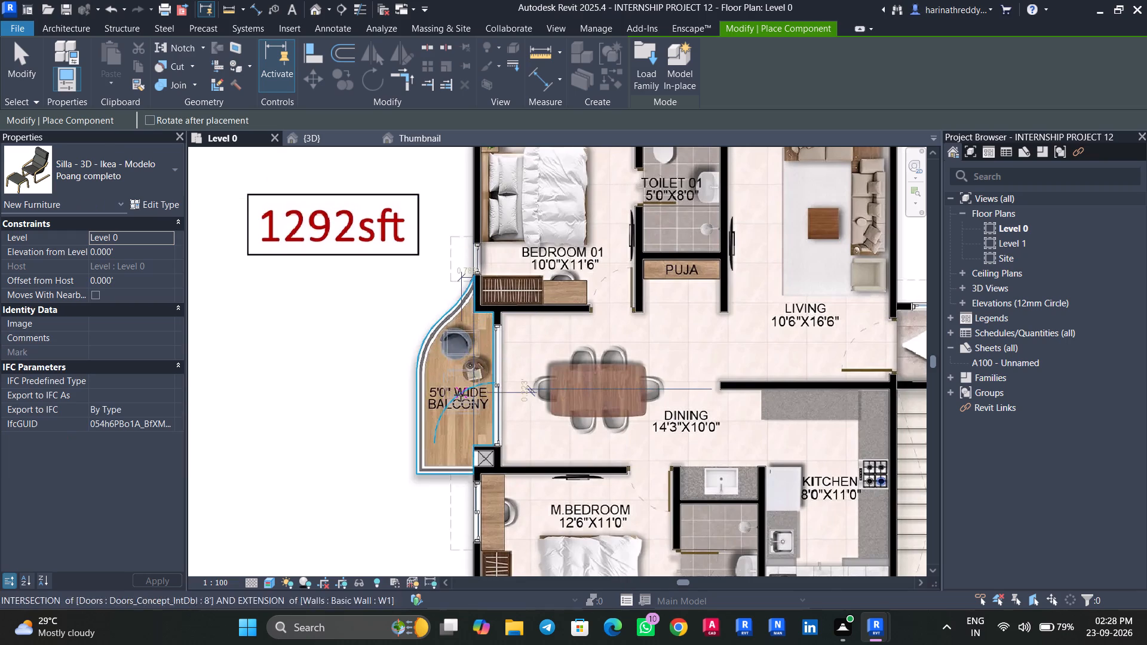
pyautogui.scroll(4, 460, 395)
pyautogui.press('space')
pyautogui.press('space')
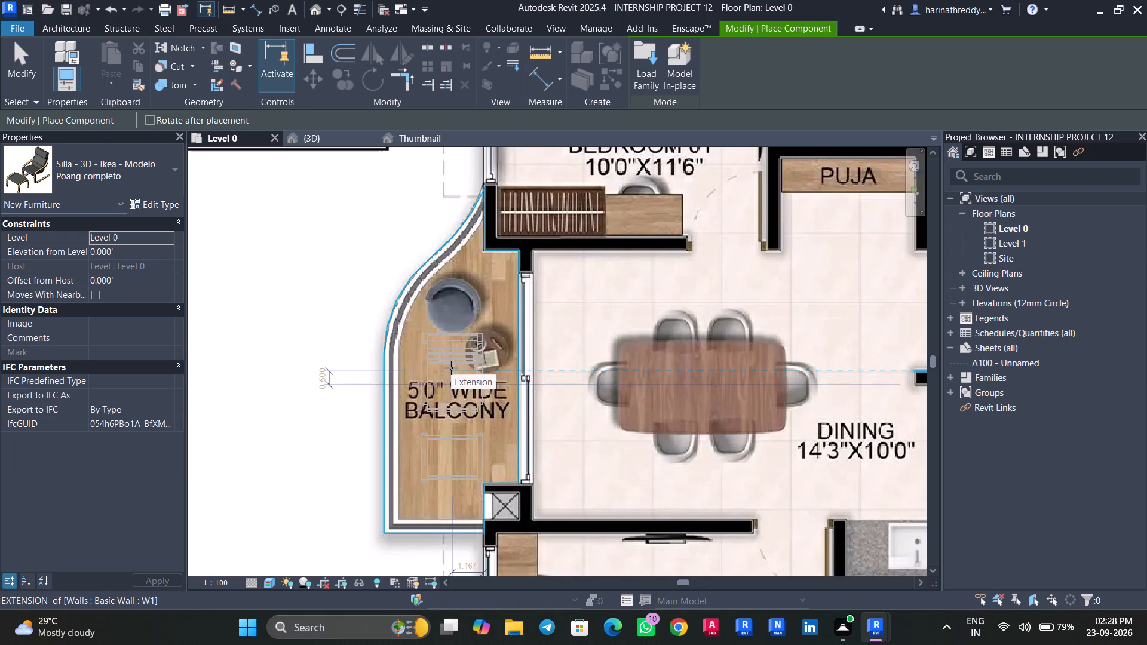
pyautogui.press('space')
pyautogui.press('space')
pyautogui.press('space')
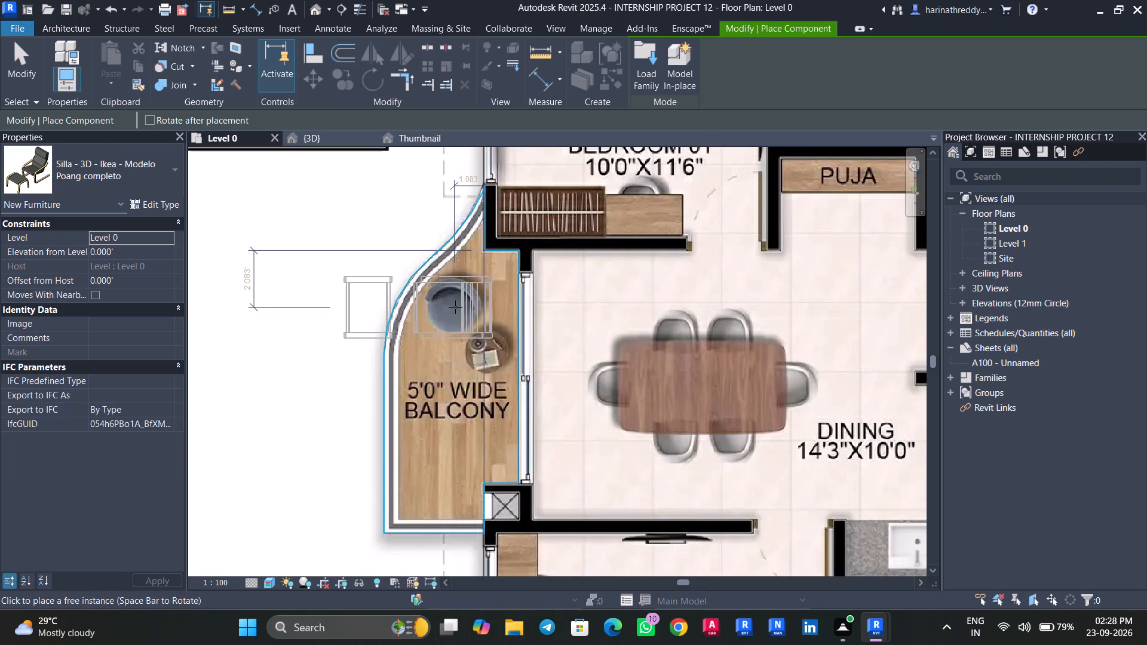
pyautogui.press('space')
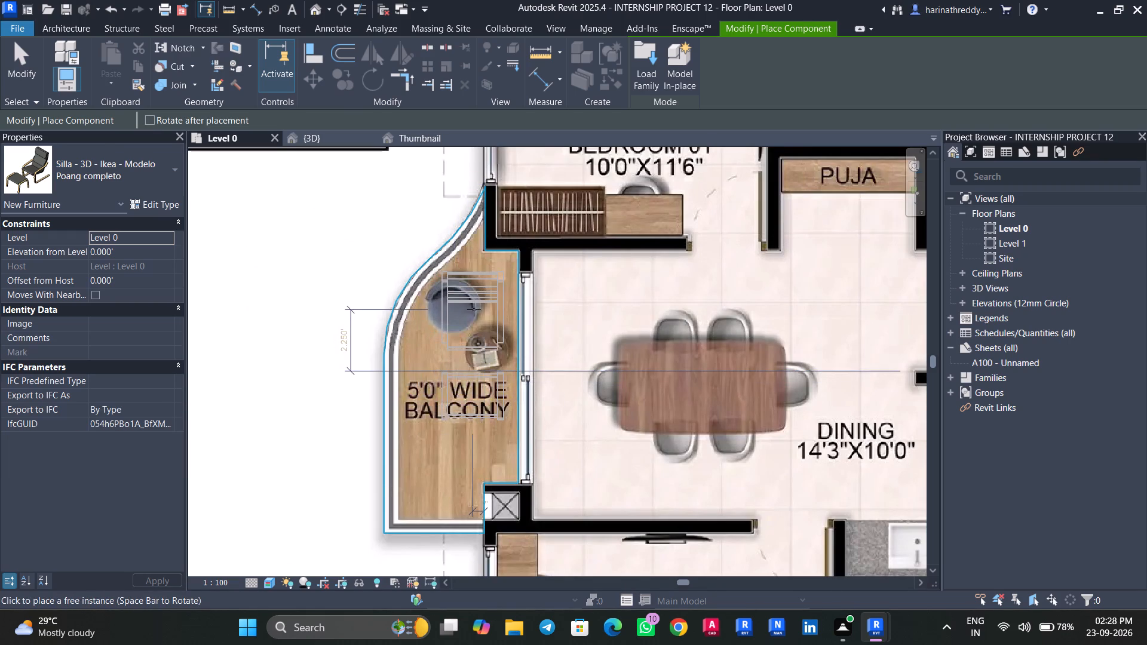
pyautogui.click(473, 305)
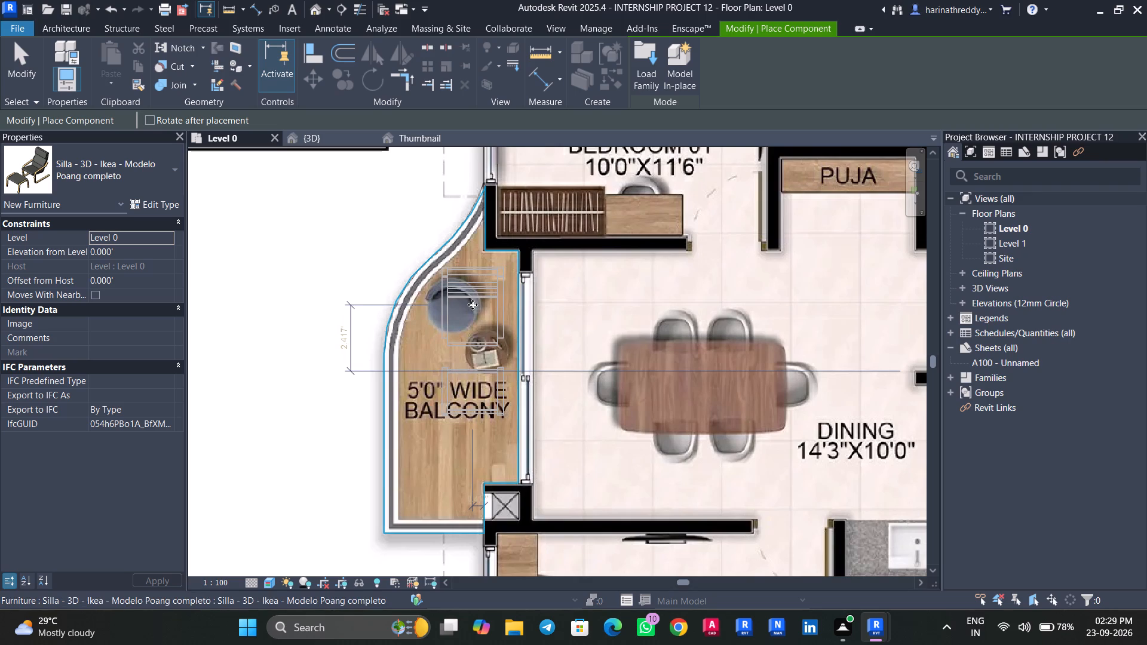
pyautogui.press('Escape')
pyautogui.press('Escape')
# Rotate apartment 5's balcony chair clockwise so its footstool points diagonally towards the outer railing.
pyautogui.press('Tab')
pyautogui.click(473, 305)
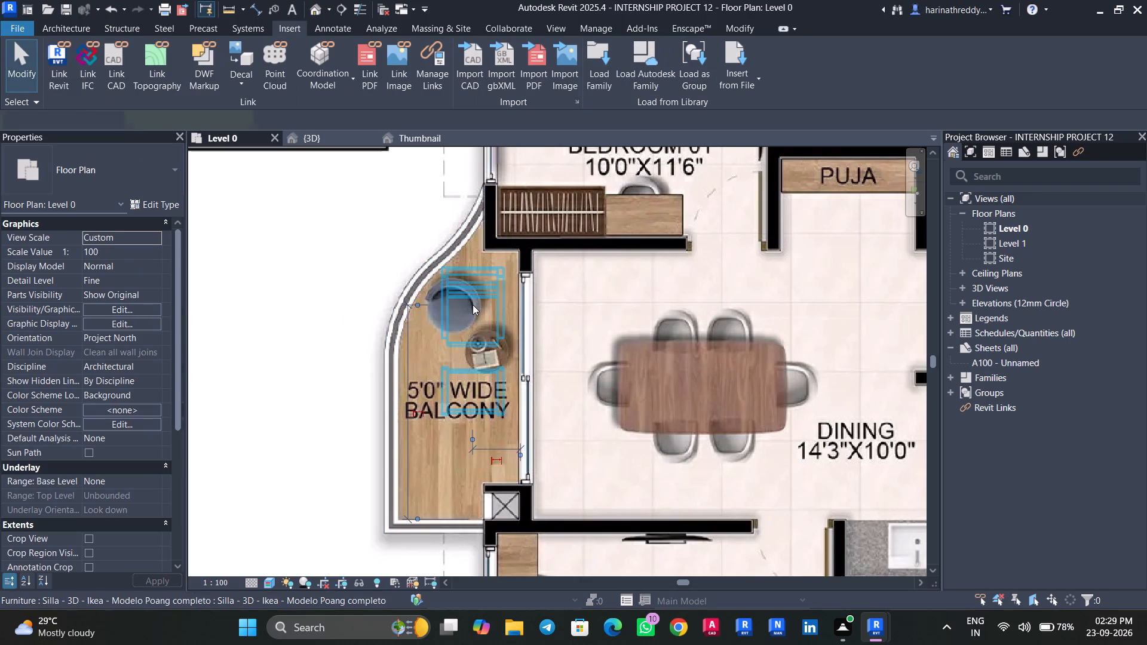
pyautogui.click(372, 81)
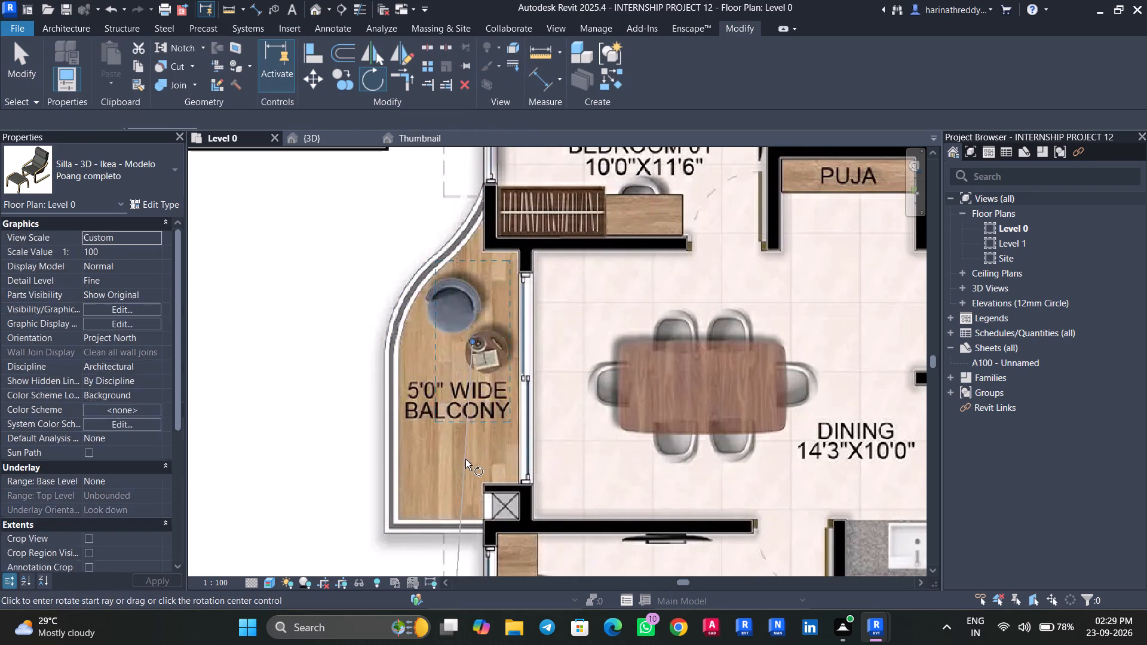
pyautogui.click(471, 466)
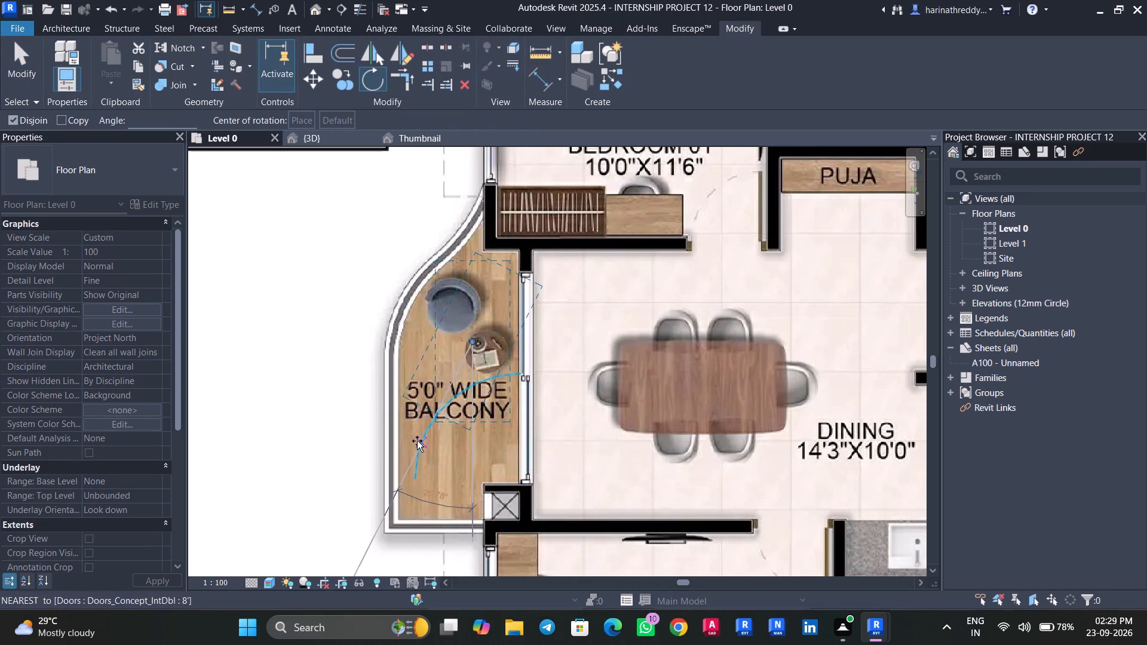
pyautogui.click(412, 436)
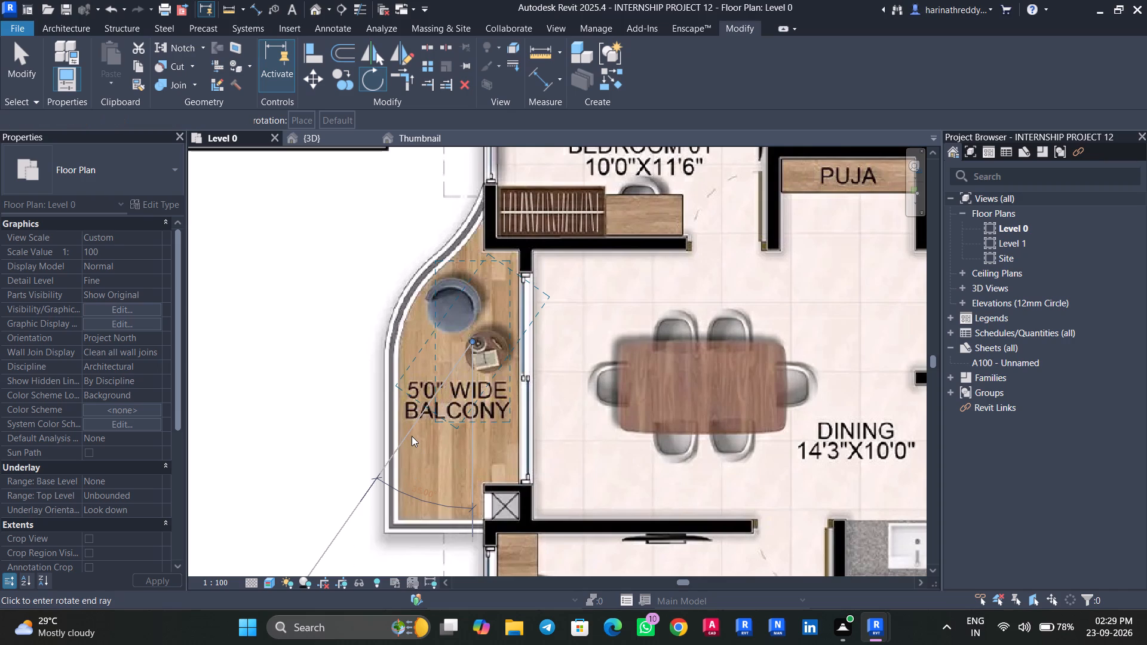
pyautogui.press('Escape')
# Nudge the rotated chair in apartment 5's balcony away from the dining-side door, towards the outer railing.
pyautogui.press('Tab')
pyautogui.press('Tab')
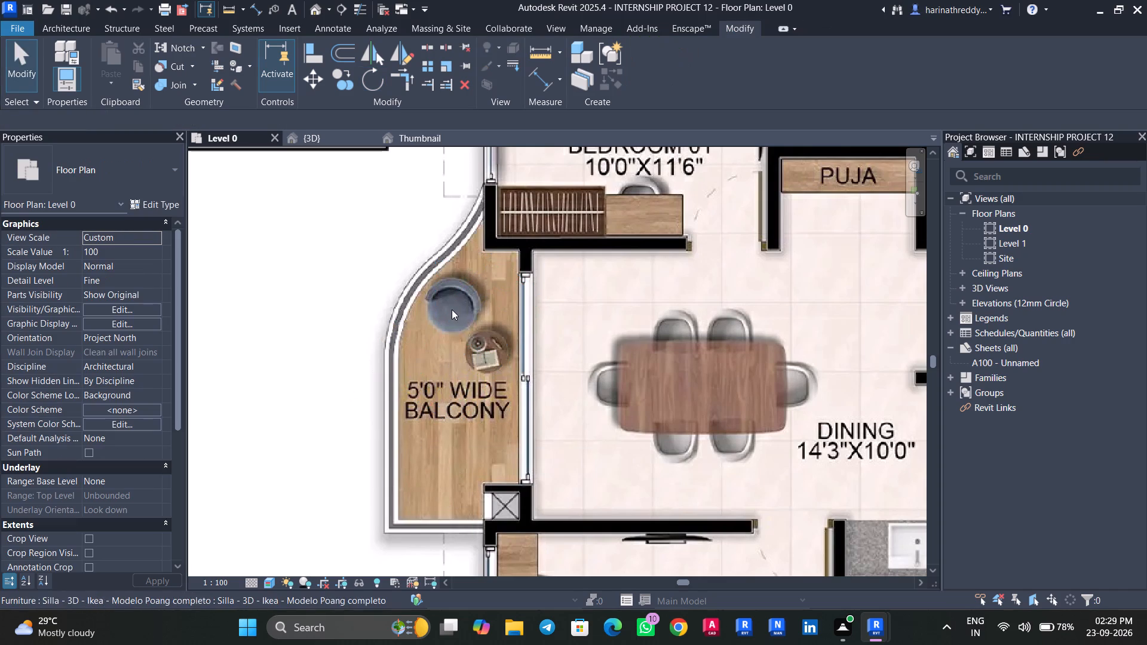
pyautogui.press('Tab')
pyautogui.press('Tab')
pyautogui.click(482, 329)
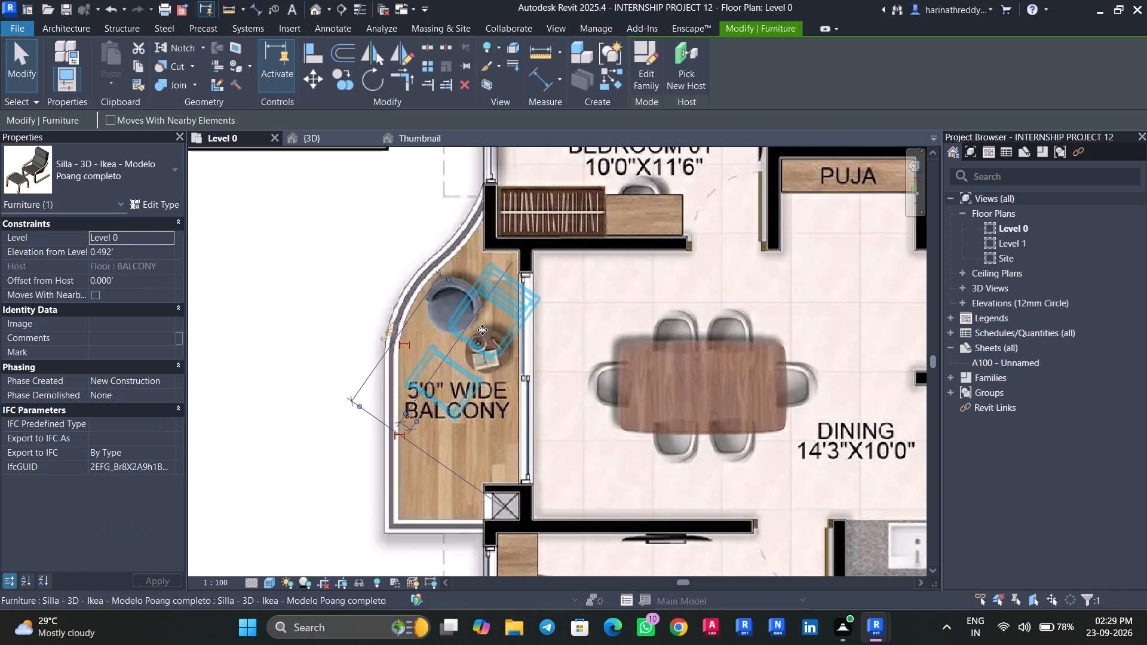
pyautogui.press('Left')
pyautogui.press('Left')
pyautogui.press('Left')
pyautogui.press('Left')
pyautogui.press('Left')
pyautogui.press('Left')
pyautogui.press('Left')
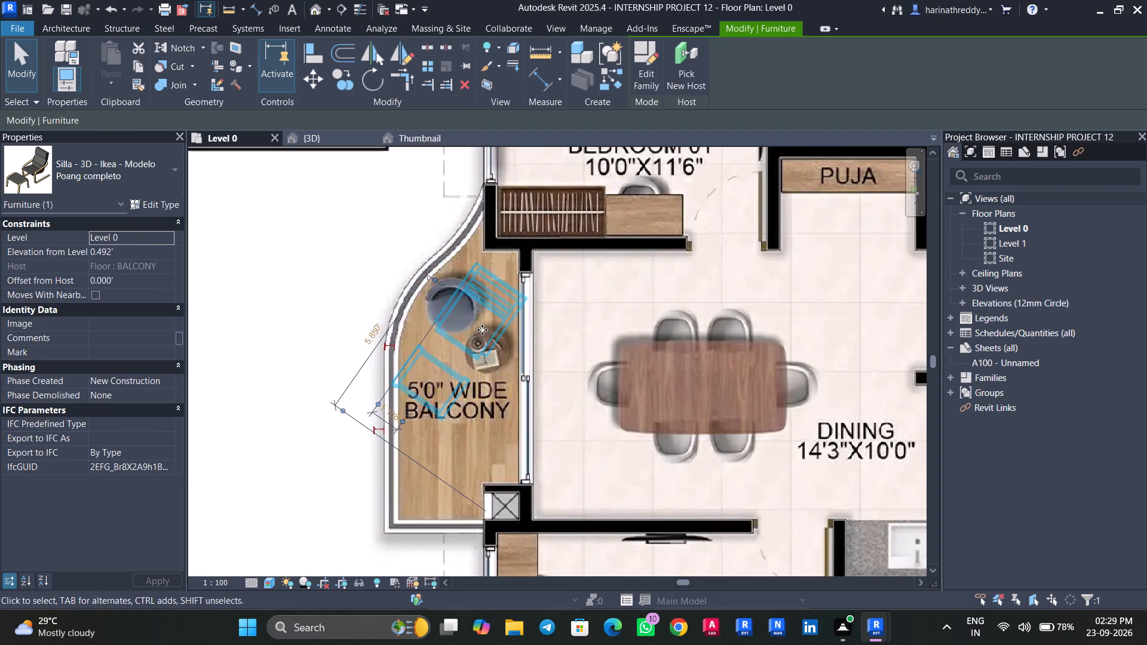
pyautogui.press('Left')
pyautogui.press('Escape')
# Place the same Poang chair in 1819sft apartment 4's balcony, between the curved railing and the balcony label, with its footstool facing outward.
pyautogui.scroll(-2, 482, 330)
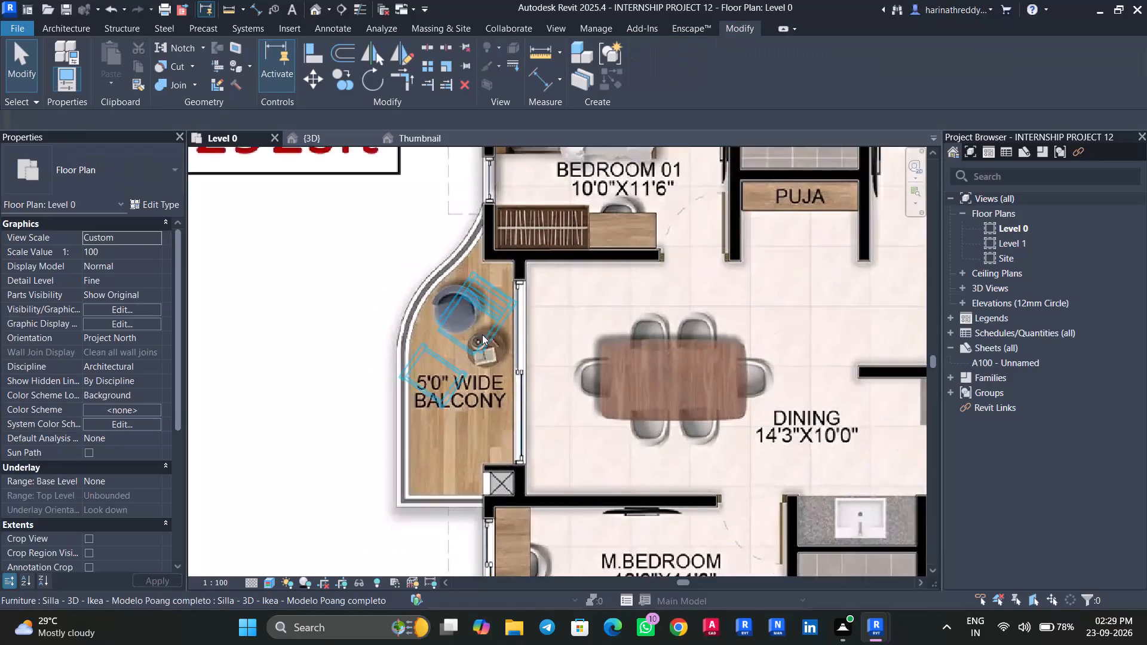
pyautogui.scroll(-8, 482, 334)
pyautogui.moveTo(443, 454); pyautogui.dragTo(333, 205, button='middle')
pyautogui.scroll(2, 488, 527)
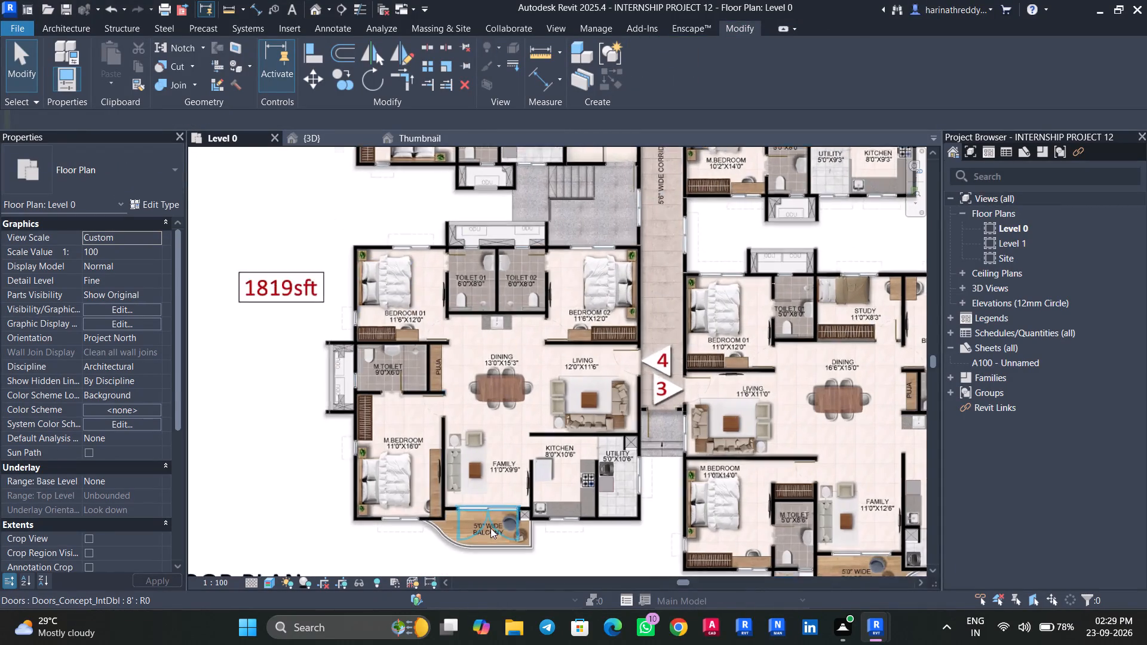
pyautogui.scroll(8, 490, 528)
pyautogui.moveTo(502, 527); pyautogui.dragTo(489, 424, button='middle')
pyautogui.press('c')
pyautogui.press('m')
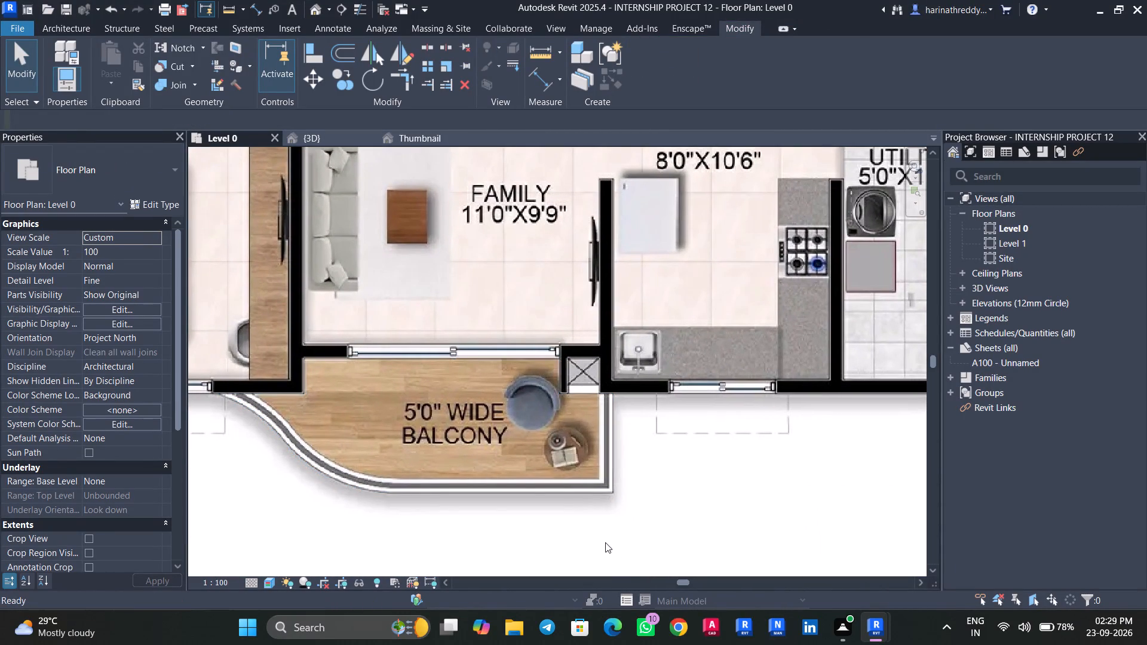
pyautogui.press('space')
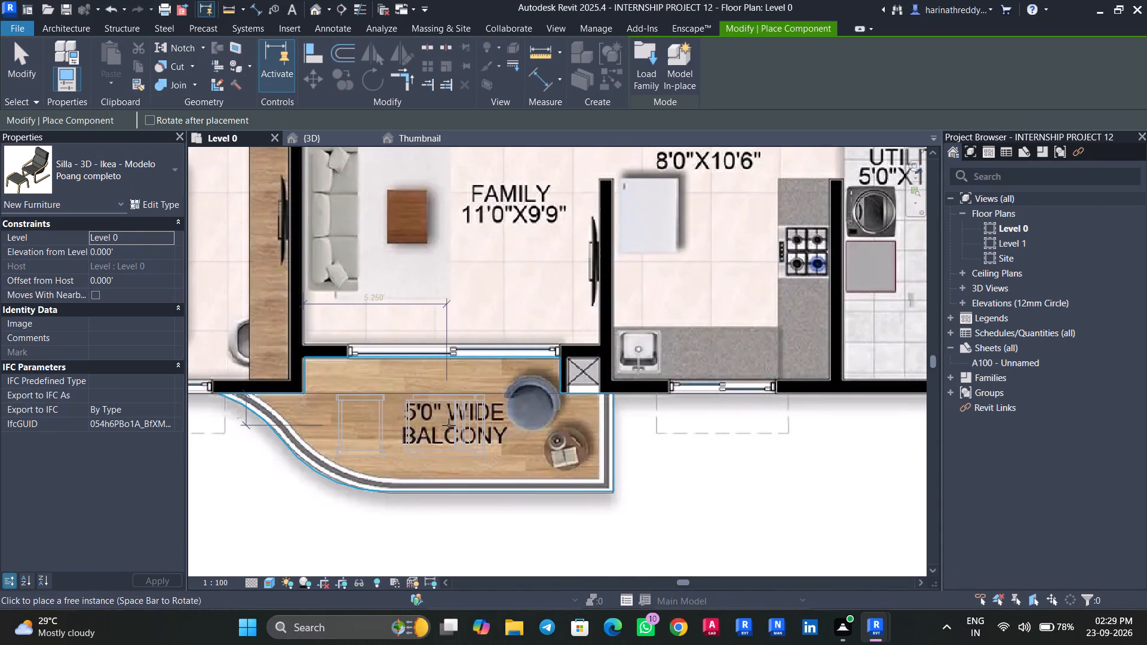
pyautogui.press('space')
pyautogui.press('space')
pyautogui.press('space')
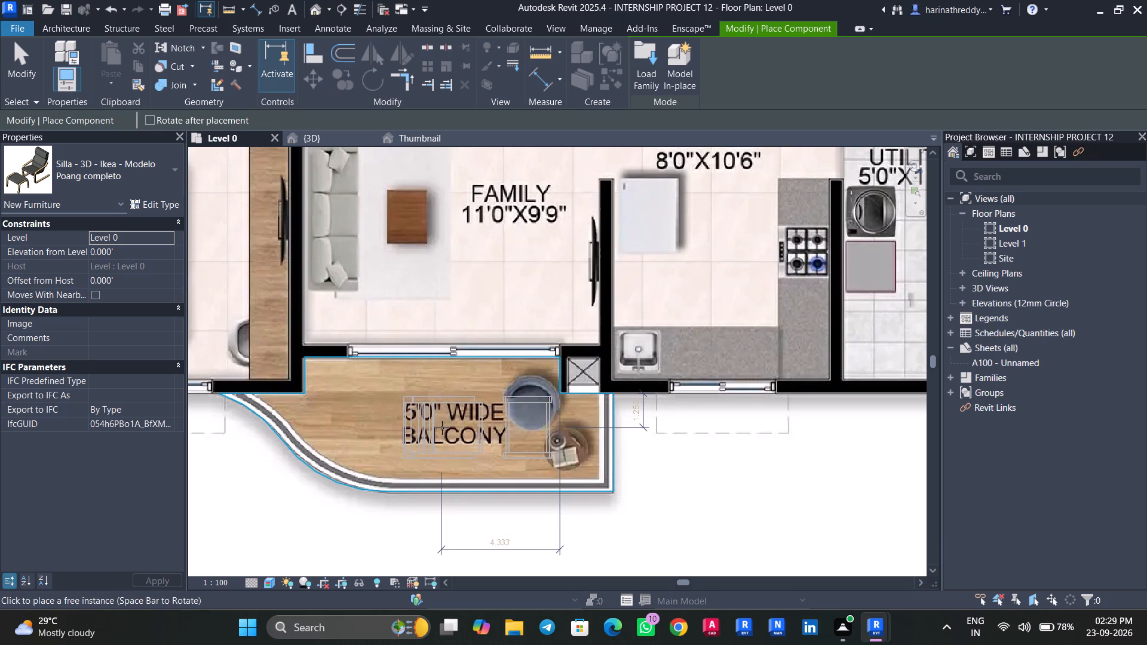
pyautogui.press('space')
pyautogui.press('space')
pyautogui.click(374, 404)
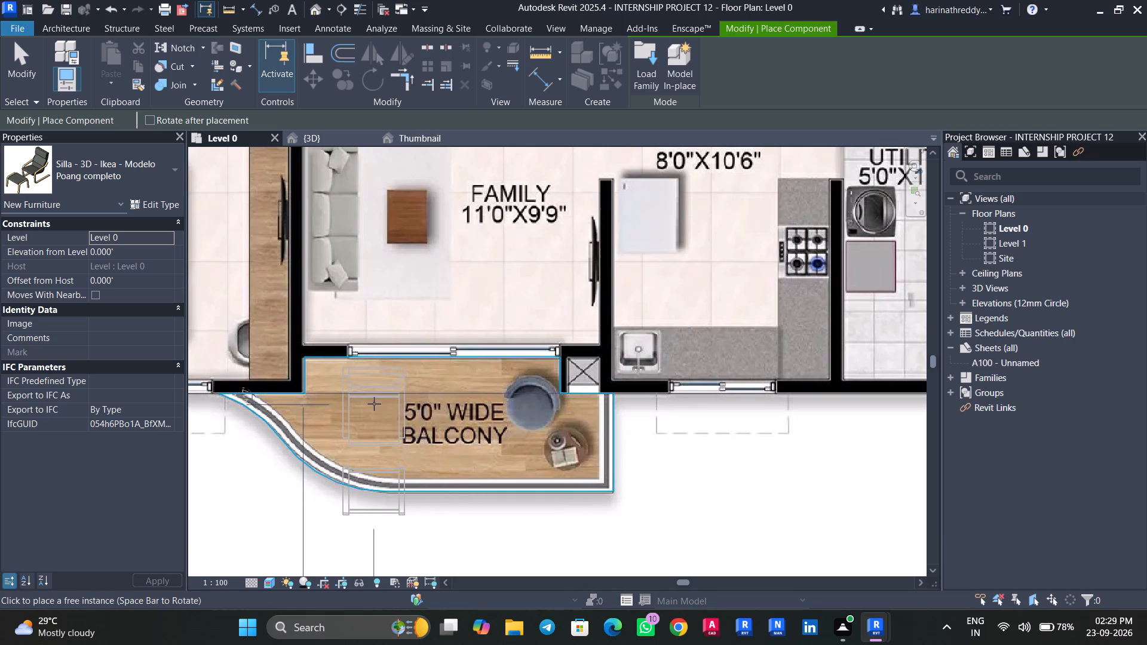
pyautogui.press('Escape')
pyautogui.press('Escape')
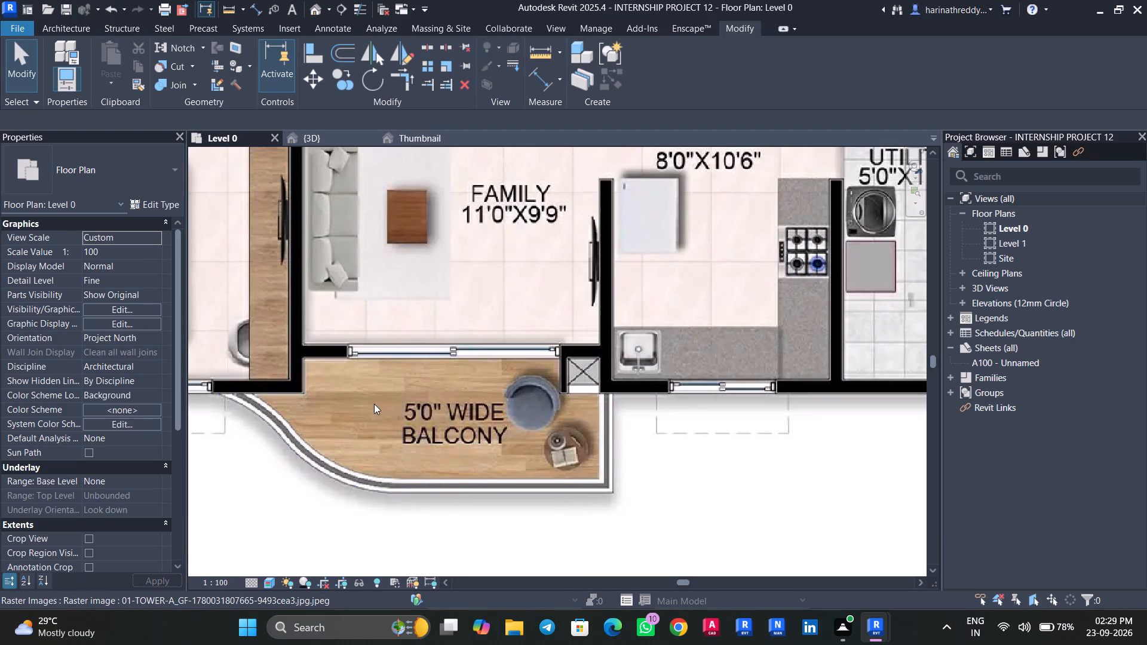
# Rotate apartment 4's balcony chair 34° counterclockwise so its footstool points diagonally away from the curved railing.
pyautogui.press('Tab')
pyautogui.click(374, 404)
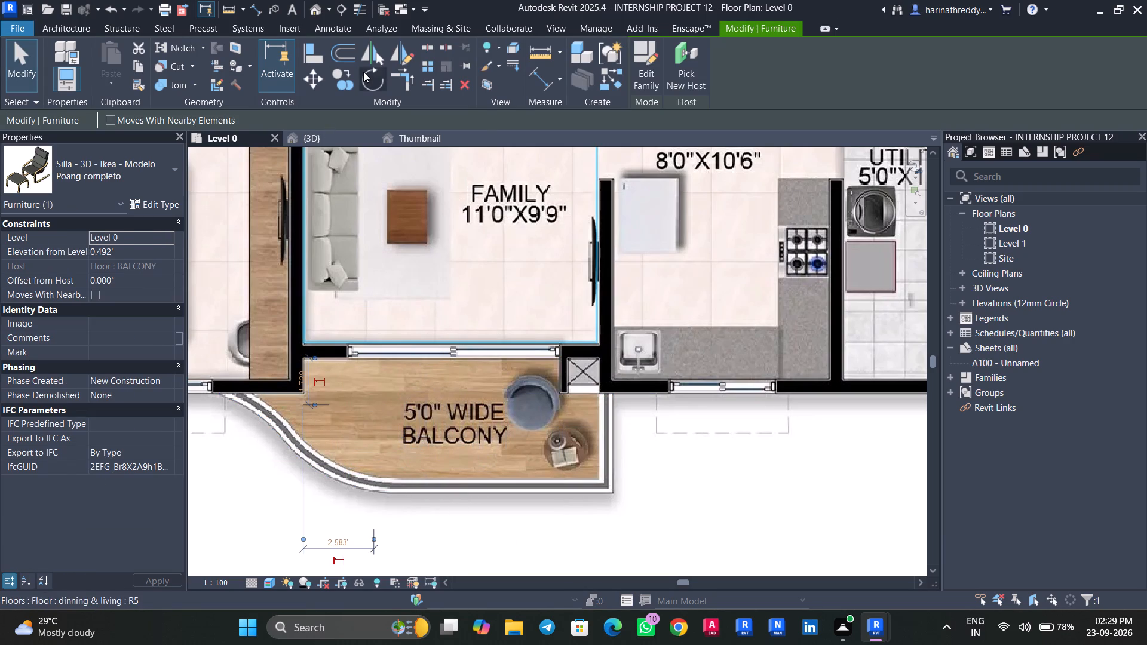
pyautogui.click(363, 72)
pyautogui.moveTo(398, 548); pyautogui.dragTo(434, 386, button='middle')
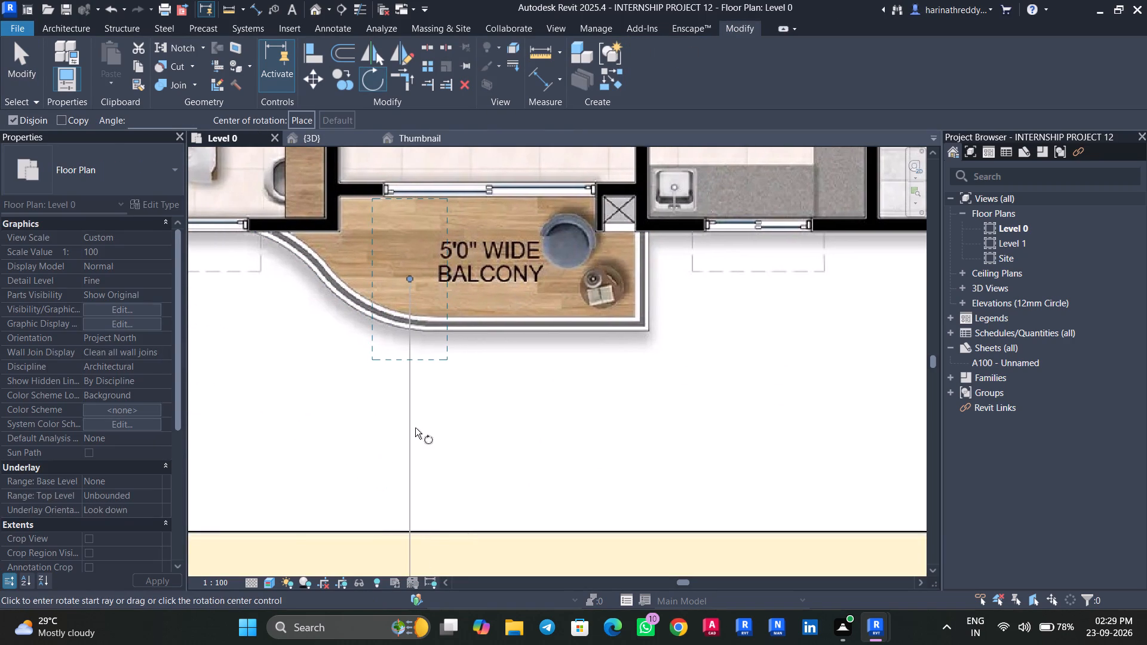
pyautogui.click(410, 428)
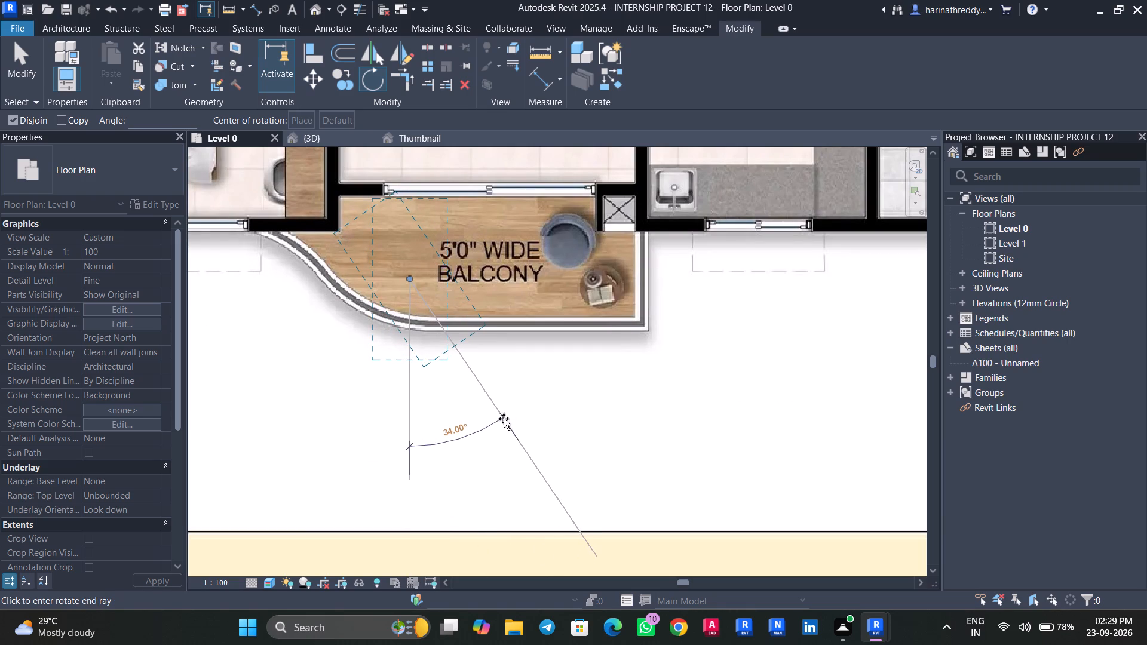
pyautogui.click(504, 419)
pyautogui.press('Escape')
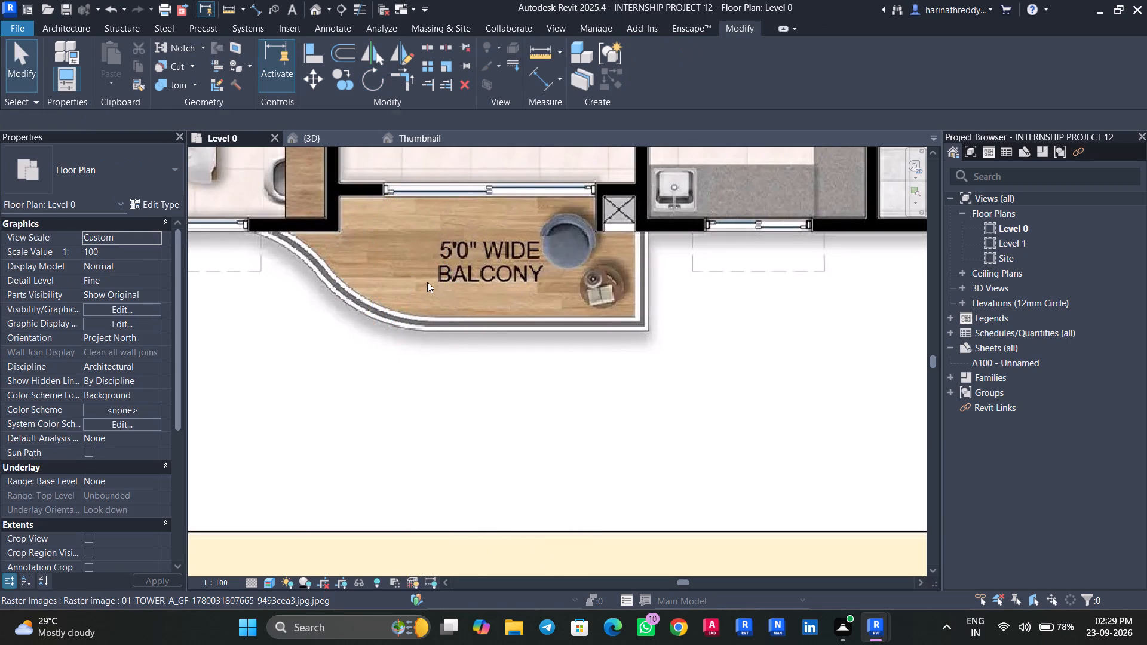
# Nudge apartment 4's balcony chair away from the curved railing, along the balcony and up towards the family room door.
pyautogui.press('Tab')
pyautogui.press('Tab')
pyautogui.click(414, 269)
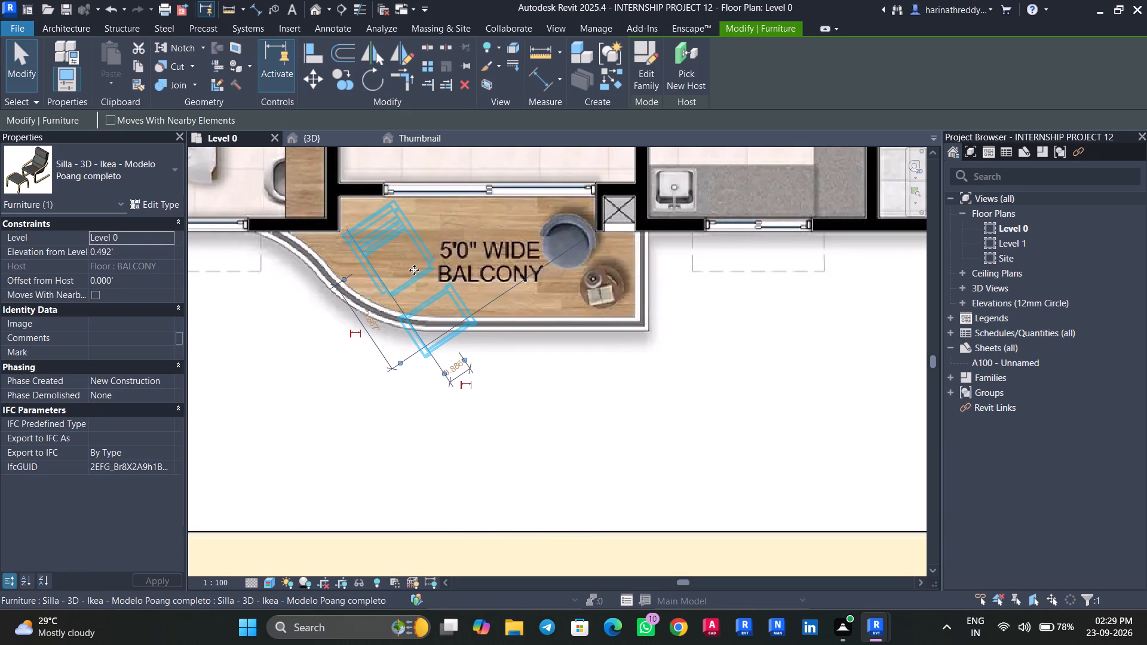
pyautogui.press('Up')
pyautogui.press('Up')
pyautogui.press('Right')
pyautogui.press('Right')
pyautogui.press('Right')
pyautogui.press('Right')
pyautogui.press('Right')
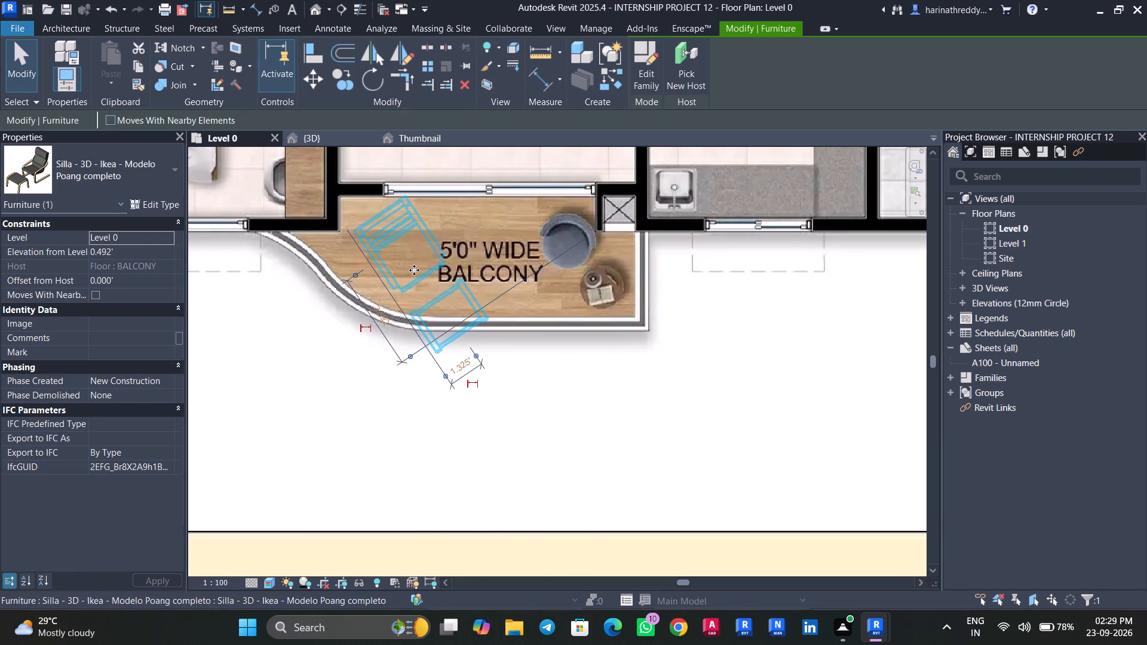
pyautogui.press('Right')
pyautogui.press('Right')
pyautogui.press('Right')
pyautogui.press('Right')
pyautogui.press('Right')
pyautogui.press('Down')
pyautogui.press('Up')
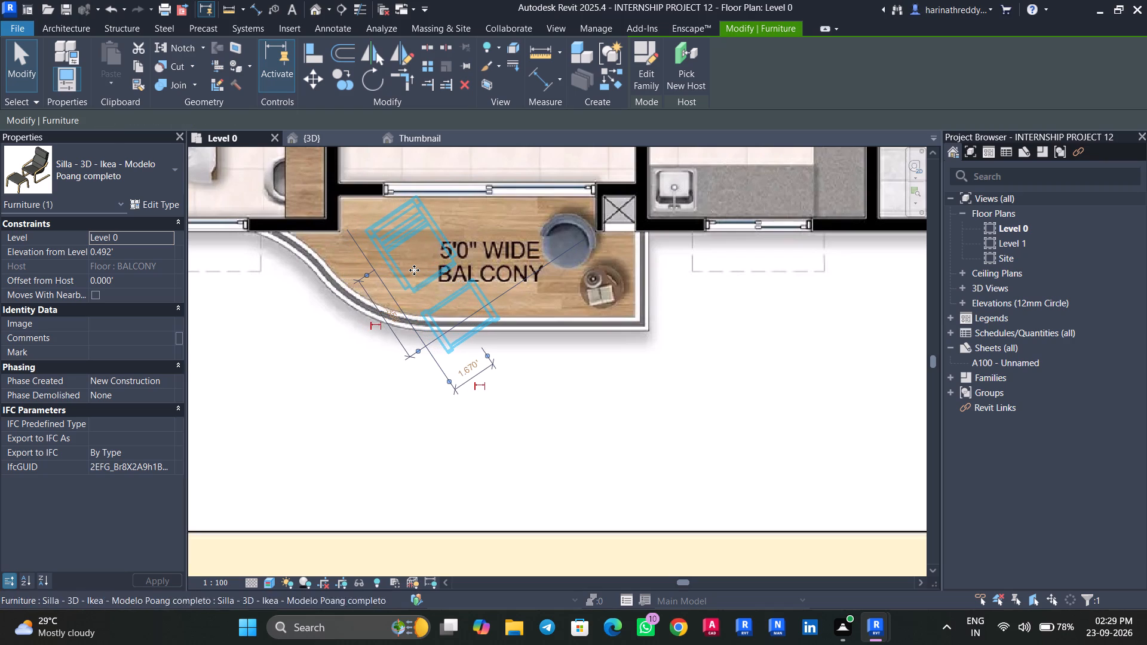
pyautogui.press('Up')
pyautogui.press('Up')
pyautogui.press('Up')
pyautogui.press('Up')
pyautogui.press('Up')
pyautogui.press('Up')
pyautogui.press('Up')
pyautogui.press('Up')
pyautogui.press('Up')
pyautogui.press('Up')
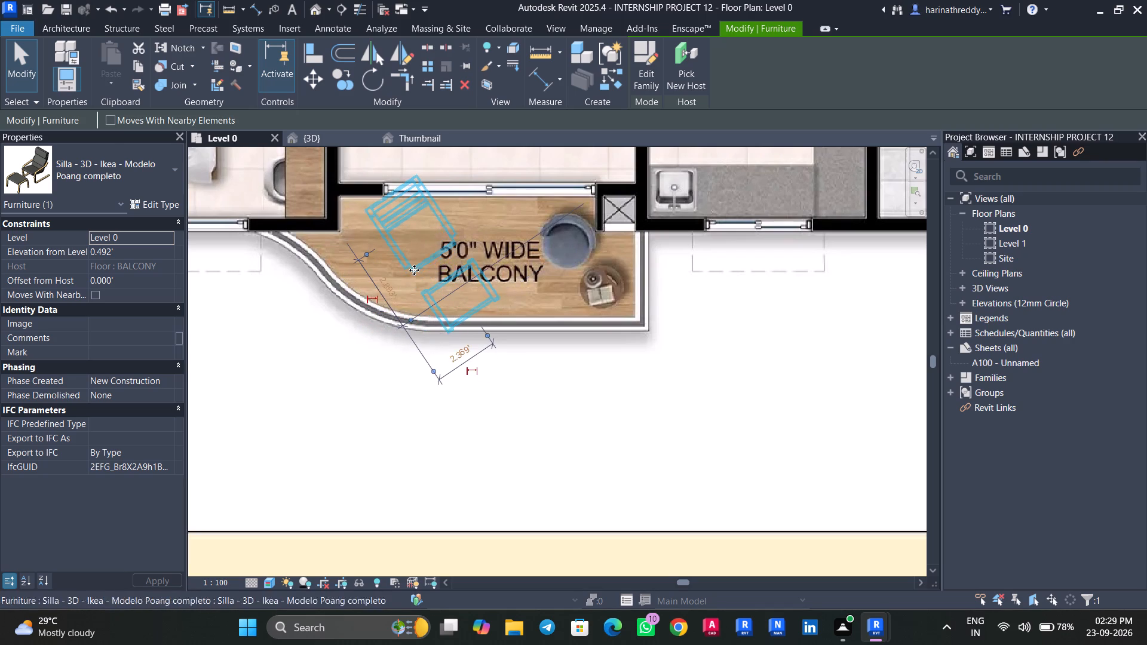
pyautogui.press('Up')
pyautogui.press('Up')
pyautogui.press('Up')
pyautogui.press('Down')
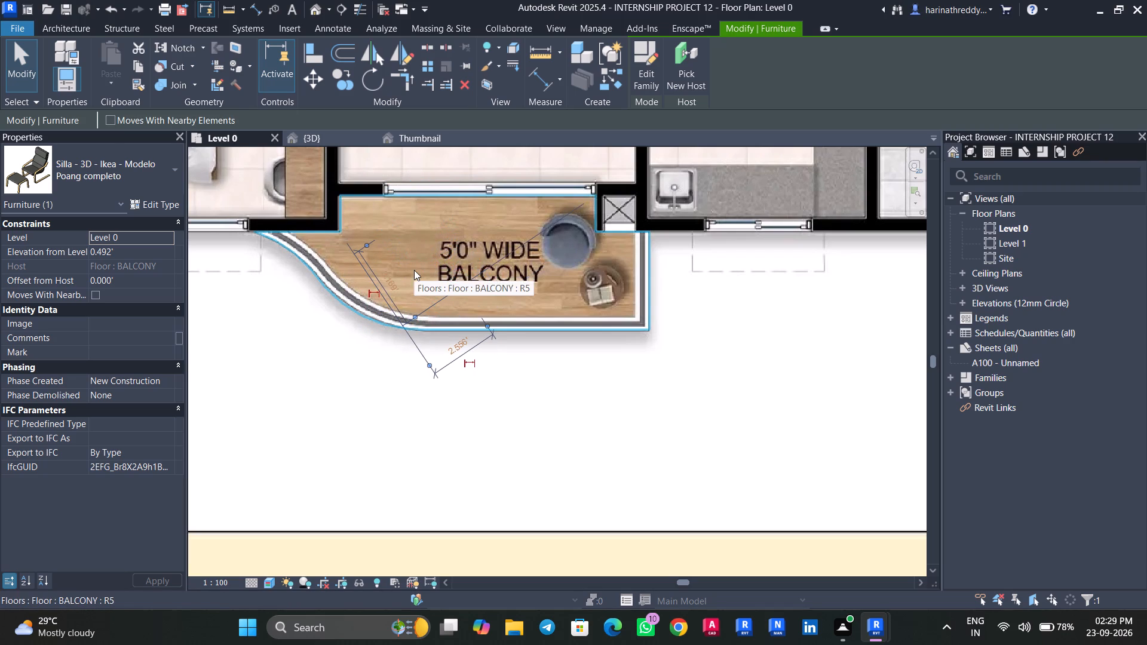
pyautogui.press('Down')
pyautogui.press('Left')
pyautogui.press('Left')
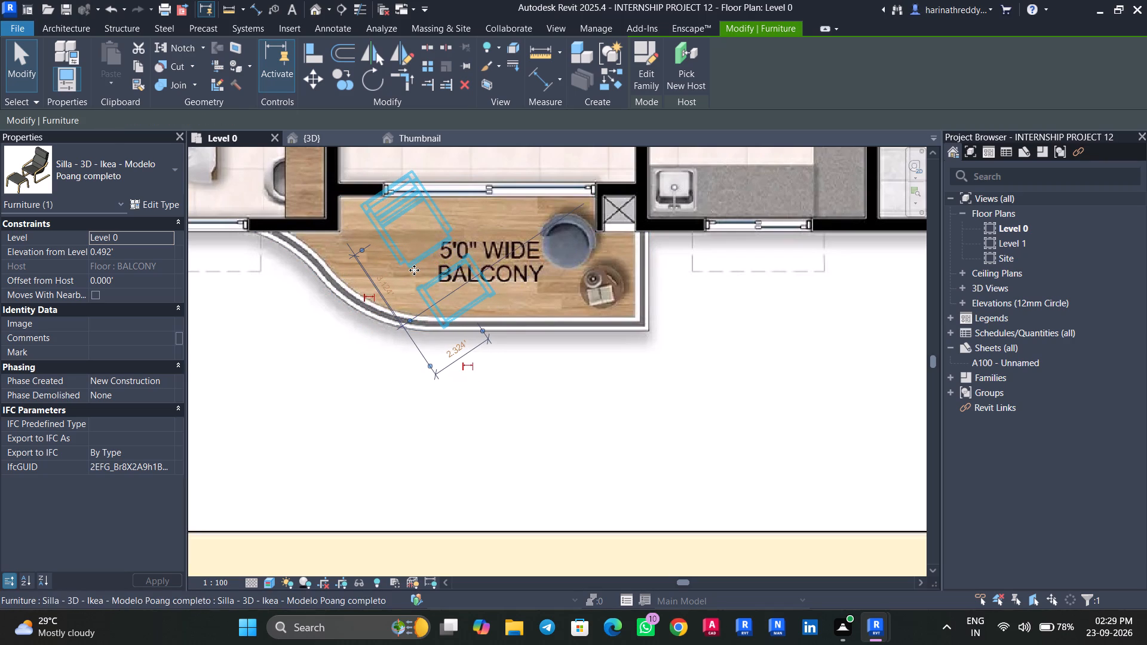
pyautogui.press('Left')
pyautogui.press('Left')
pyautogui.press('Left')
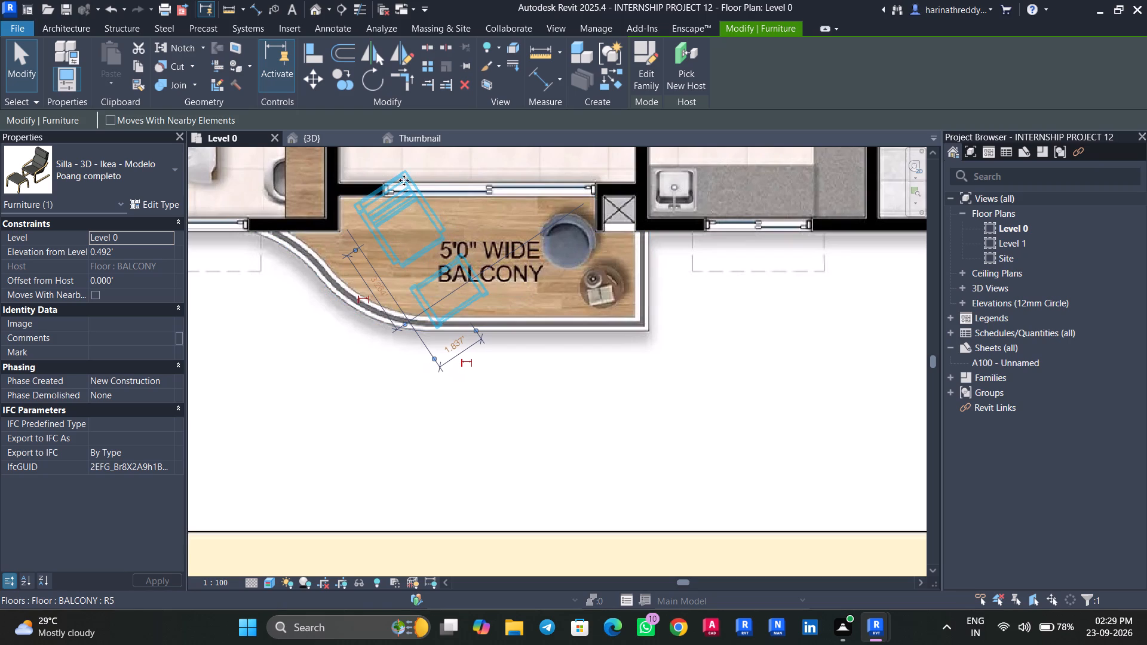
# Rotate apartment 4's balcony chair counterclockwise so its footstool points lengthwise along the balcony, away from the curved railing.
pyautogui.click(382, 87)
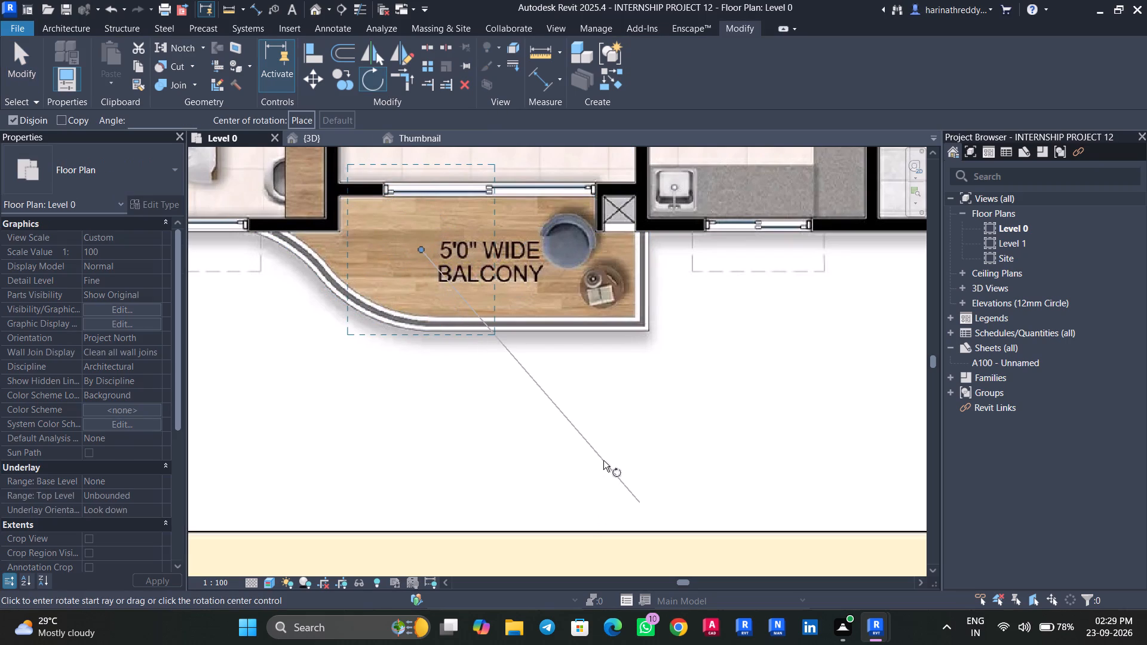
pyautogui.click(603, 460)
pyautogui.click(743, 250)
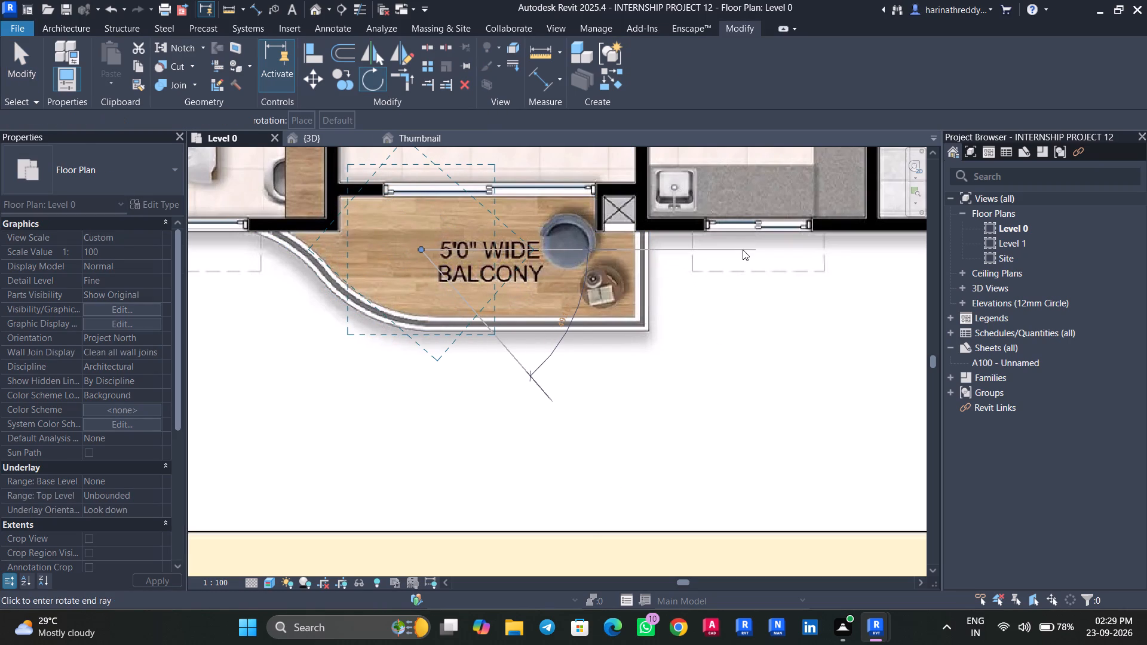
pyautogui.press('Escape')
pyautogui.press('Tab')
pyautogui.click(459, 255)
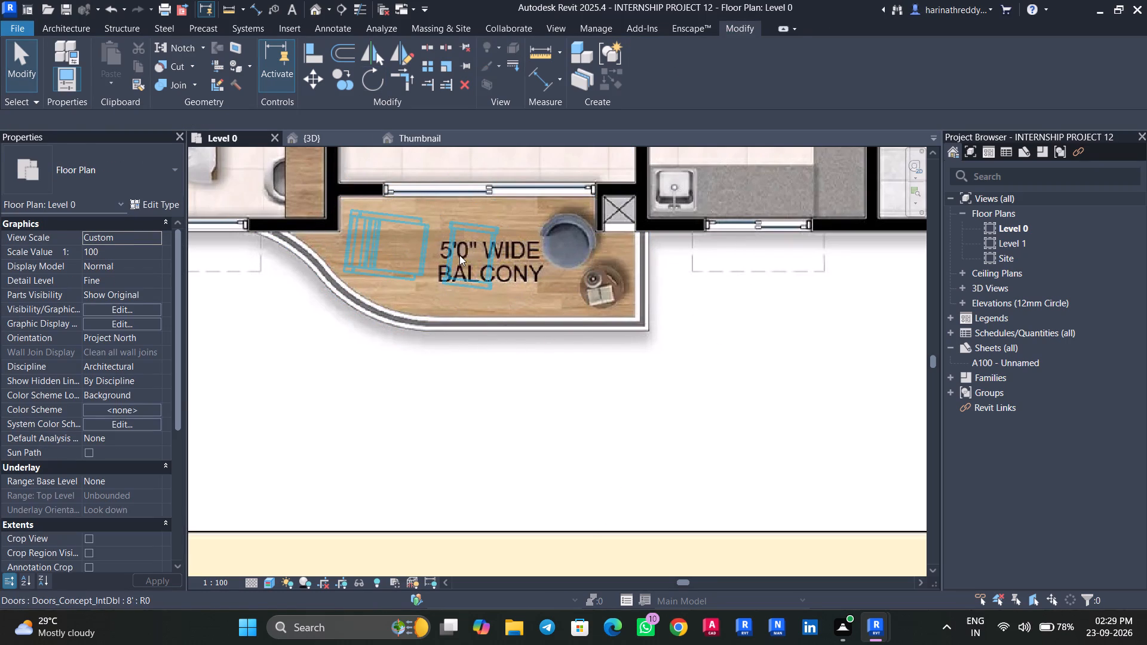
pyautogui.press('Escape')
# Place the same Poang chair in apartment 3's balcony, near the drawn table, with its footstool facing diagonally outward.
pyautogui.scroll(-7, 558, 408)
pyautogui.moveTo(643, 401); pyautogui.dragTo(432, 435, button='middle')
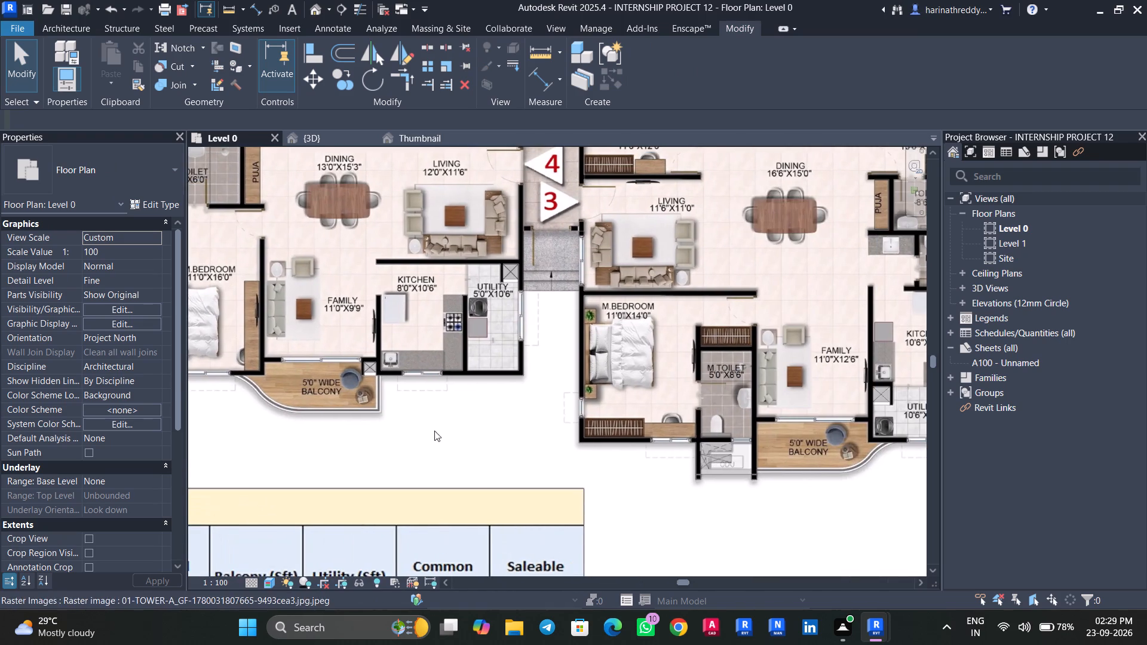
pyautogui.press('Escape')
pyautogui.moveTo(738, 471); pyautogui.dragTo(529, 413, button='middle')
pyautogui.scroll(-1, 529, 413)
pyautogui.scroll(4, 673, 435)
pyautogui.write('cm')
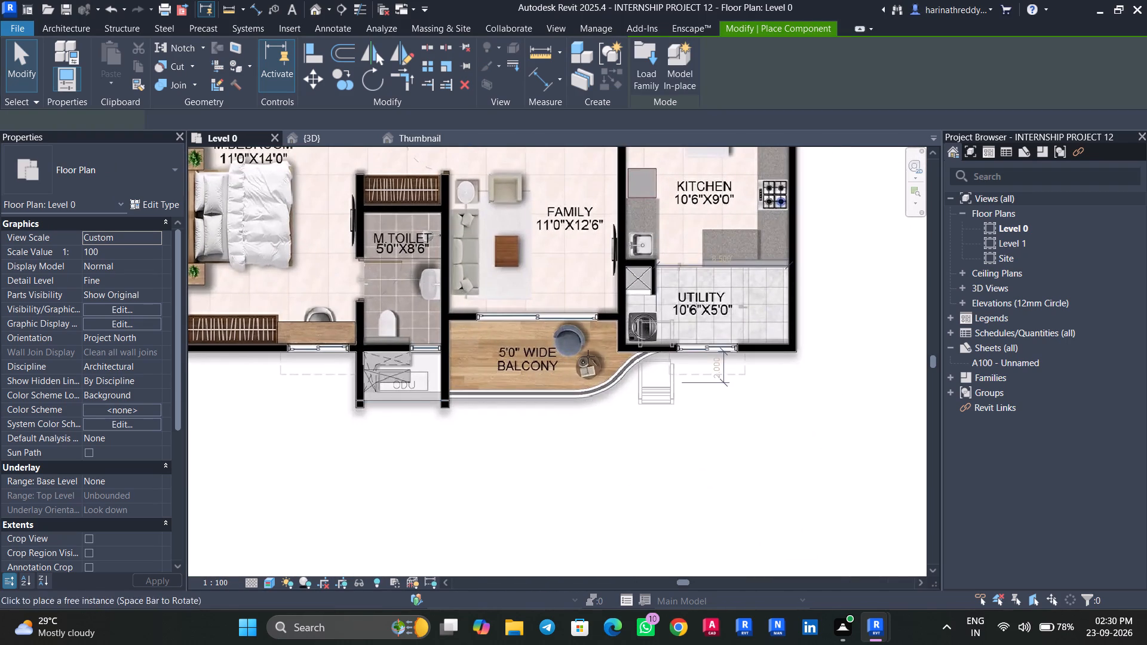
pyautogui.press('space')
pyautogui.press('space')
pyautogui.scroll(6, 562, 367)
pyautogui.press('space')
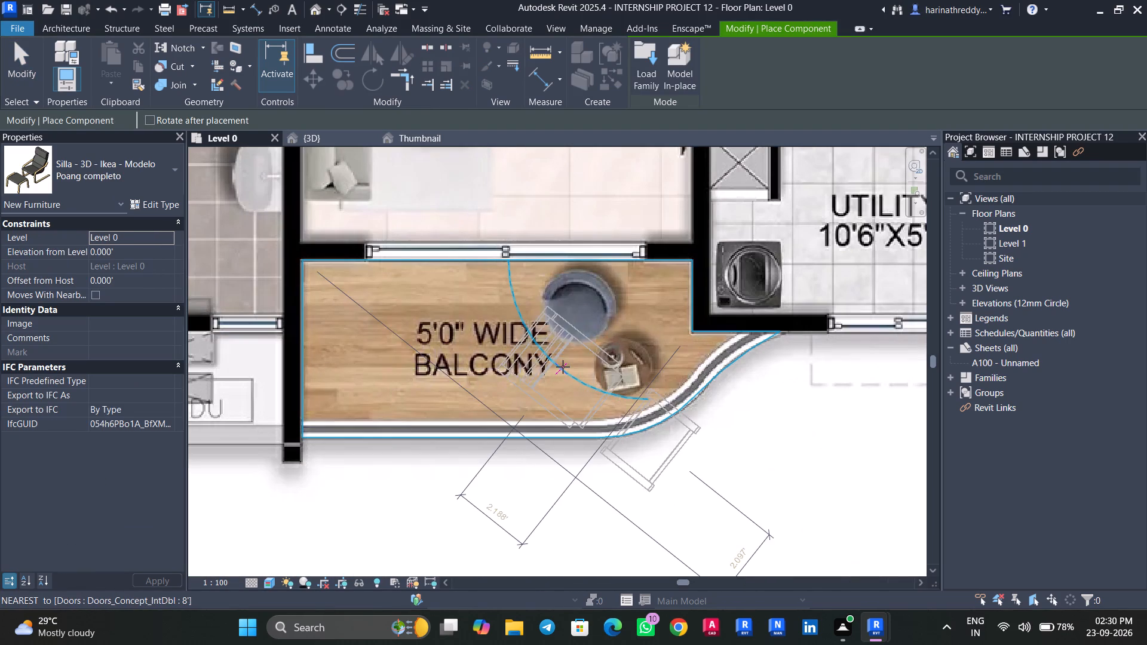
pyautogui.press('space')
pyautogui.press('space')
pyautogui.press('space')
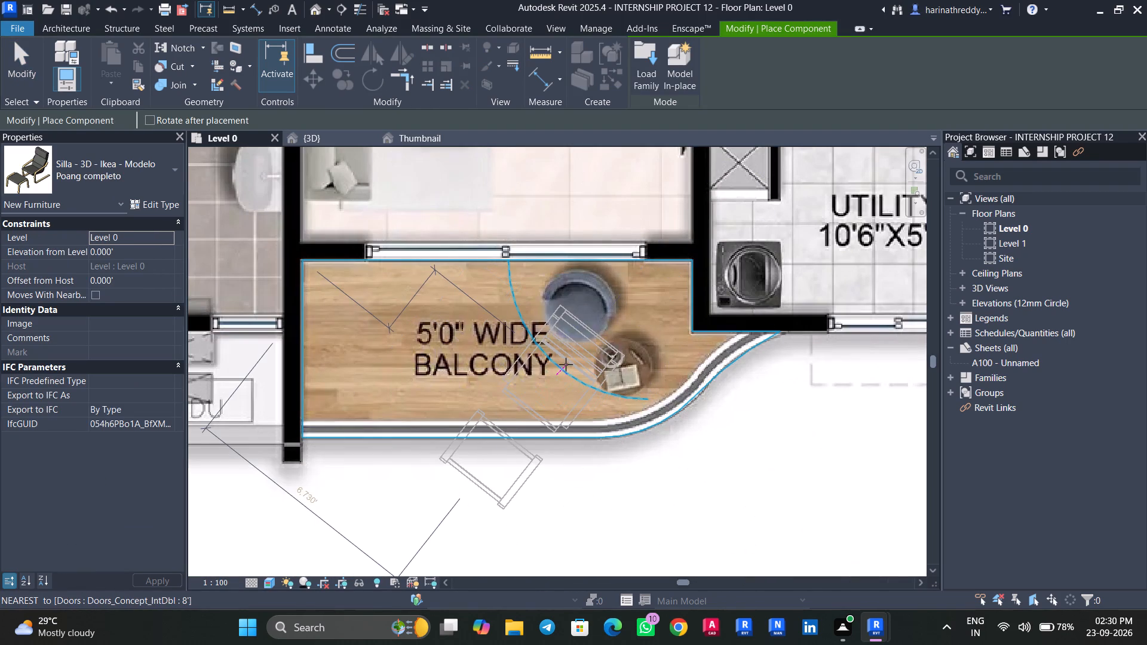
pyautogui.click(590, 331)
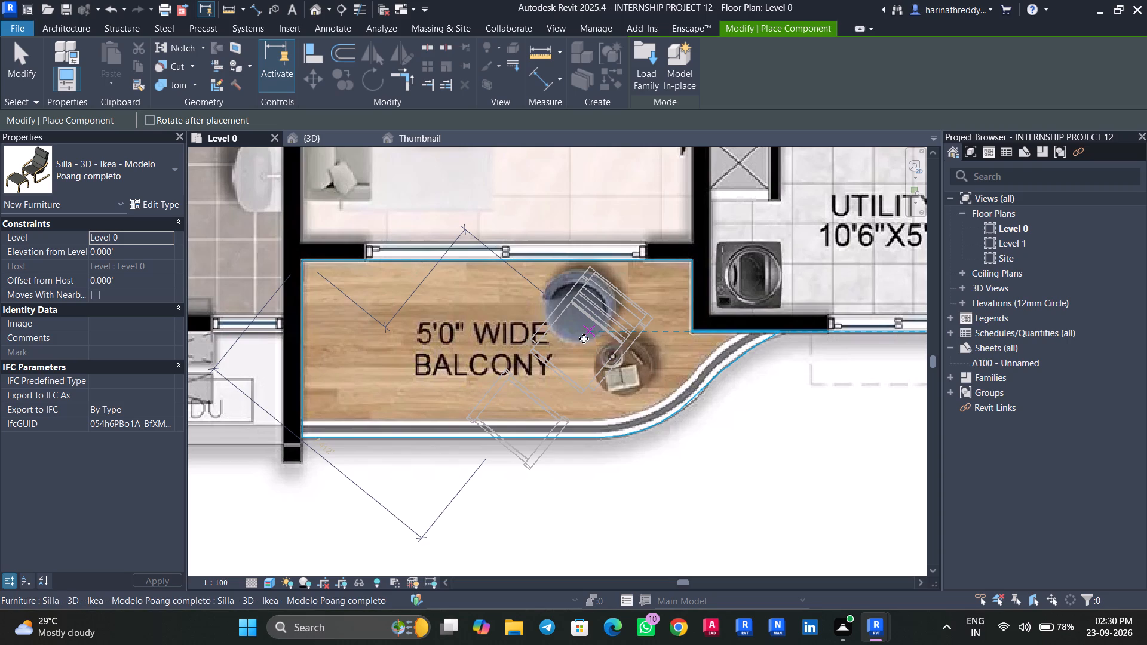
# Rotate apartment 3's balcony chair clockwise so its footstool points lengthwise along the balcony, away from the curved railing.
pyautogui.click(376, 77)
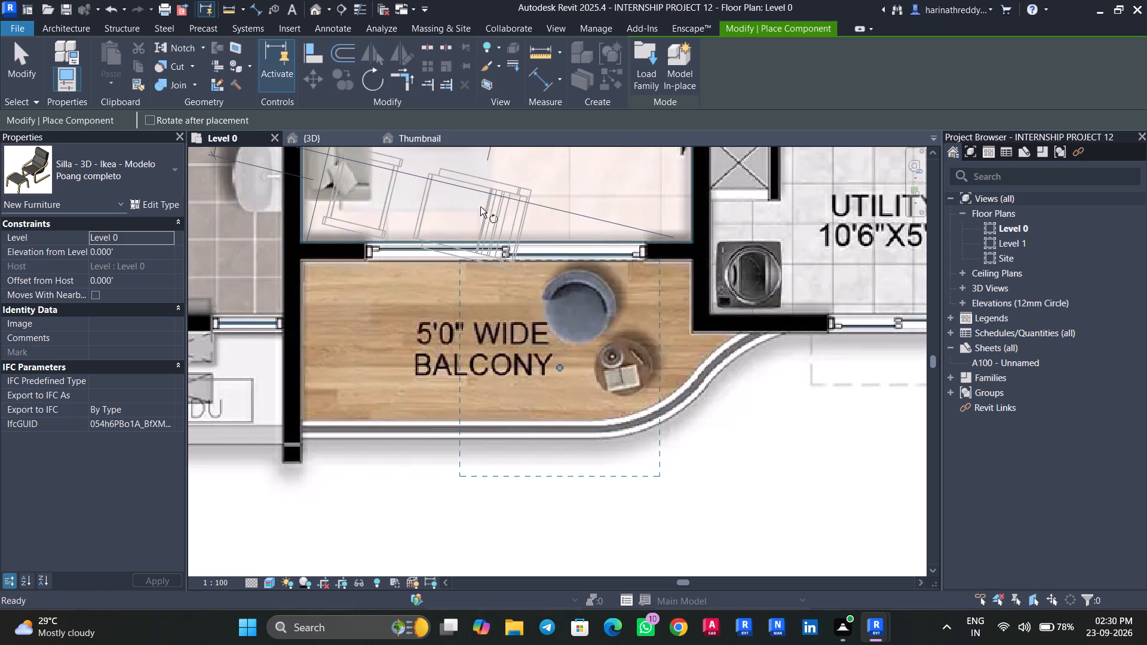
pyautogui.click(474, 477)
pyautogui.click(438, 382)
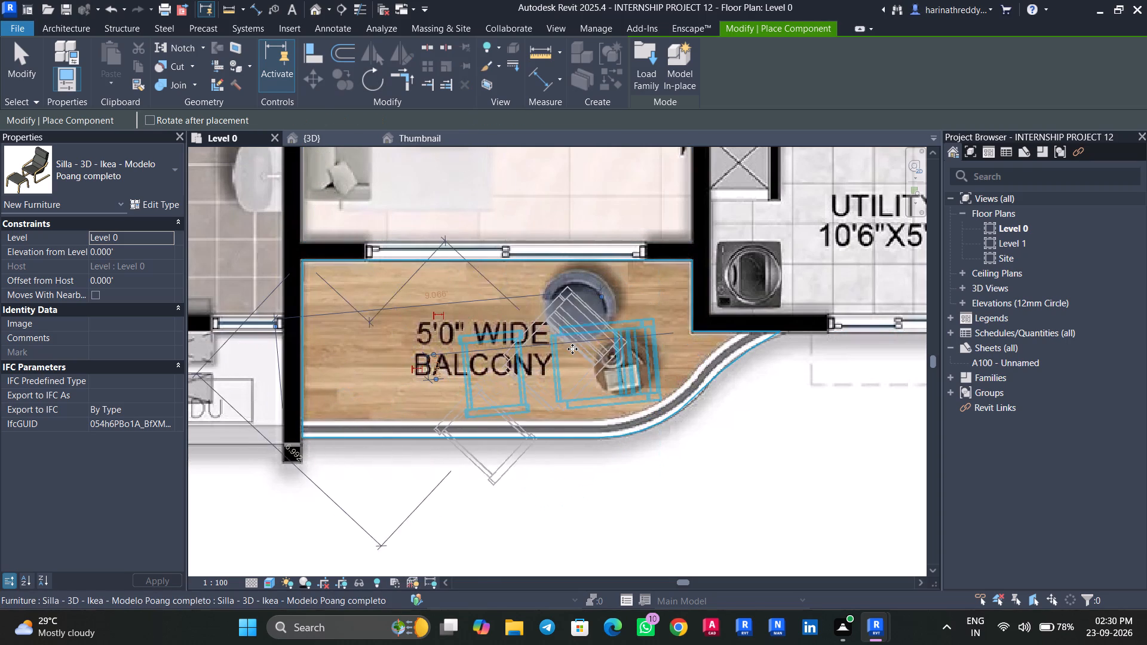
pyautogui.press('Escape')
pyautogui.press('Escape')
pyautogui.press('Escape')
# Nudge apartment 3's balcony chair away from the outer railing, towards the family room door.
pyautogui.press('Tab')
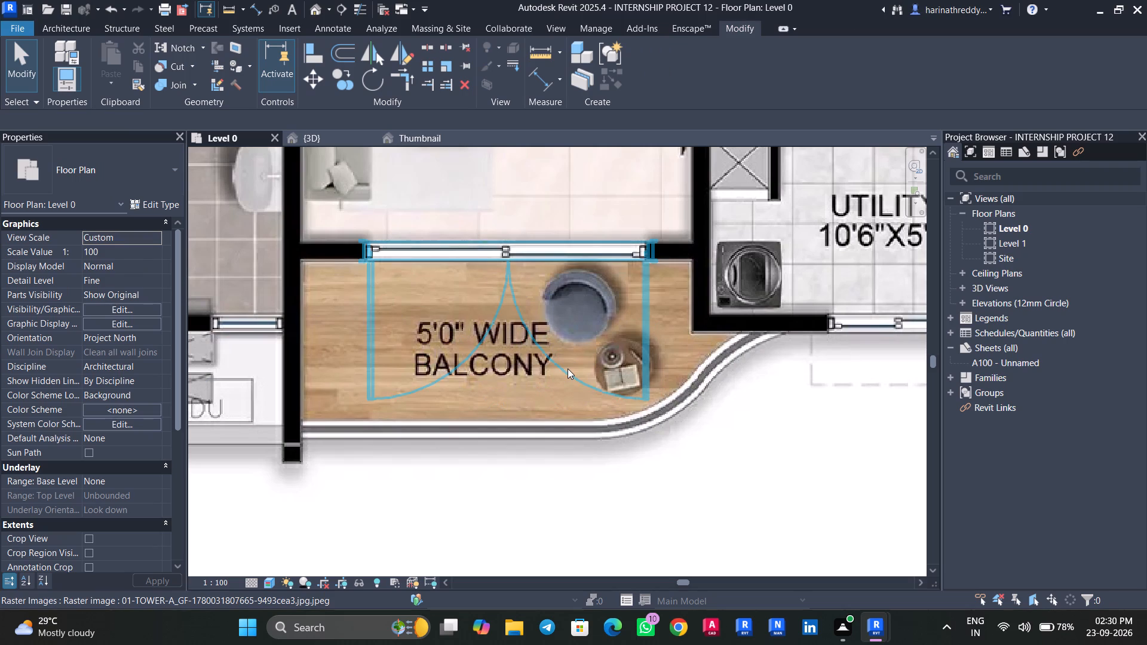
pyautogui.press('Tab')
pyautogui.click(567, 373)
pyautogui.press('Up')
pyautogui.press('Up')
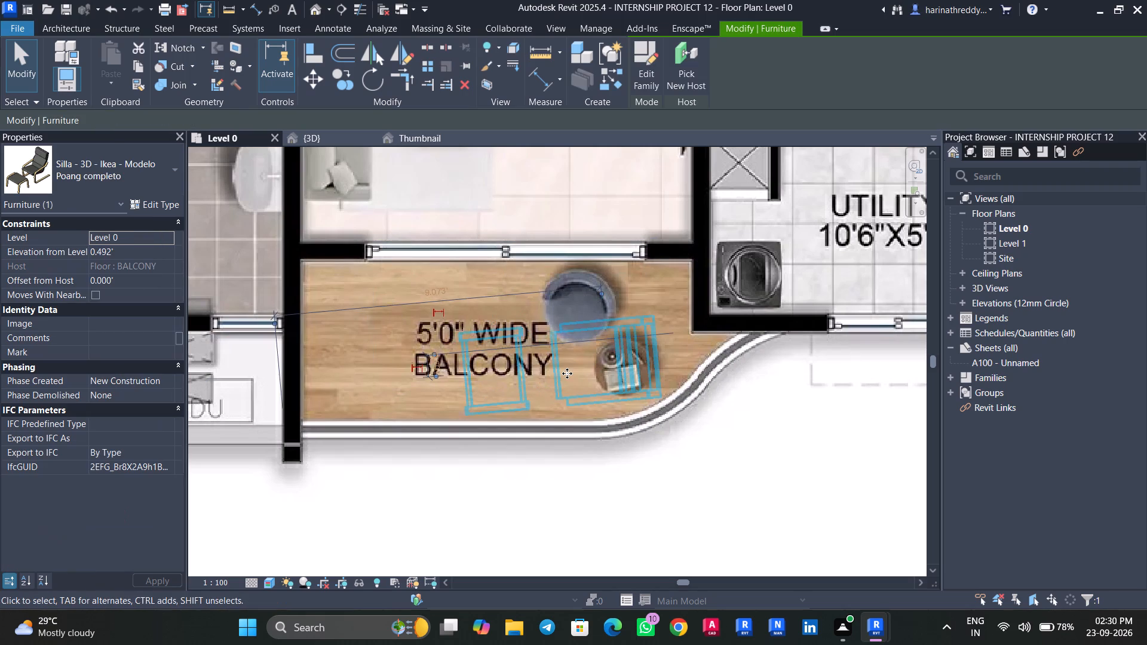
pyautogui.press('Up')
pyautogui.press('Up')
pyautogui.press('Up')
pyautogui.press('Up')
pyautogui.press('Up')
pyautogui.press('Up')
pyautogui.press('Up')
pyautogui.press('Up')
pyautogui.press('Escape')
pyautogui.press('Escape')
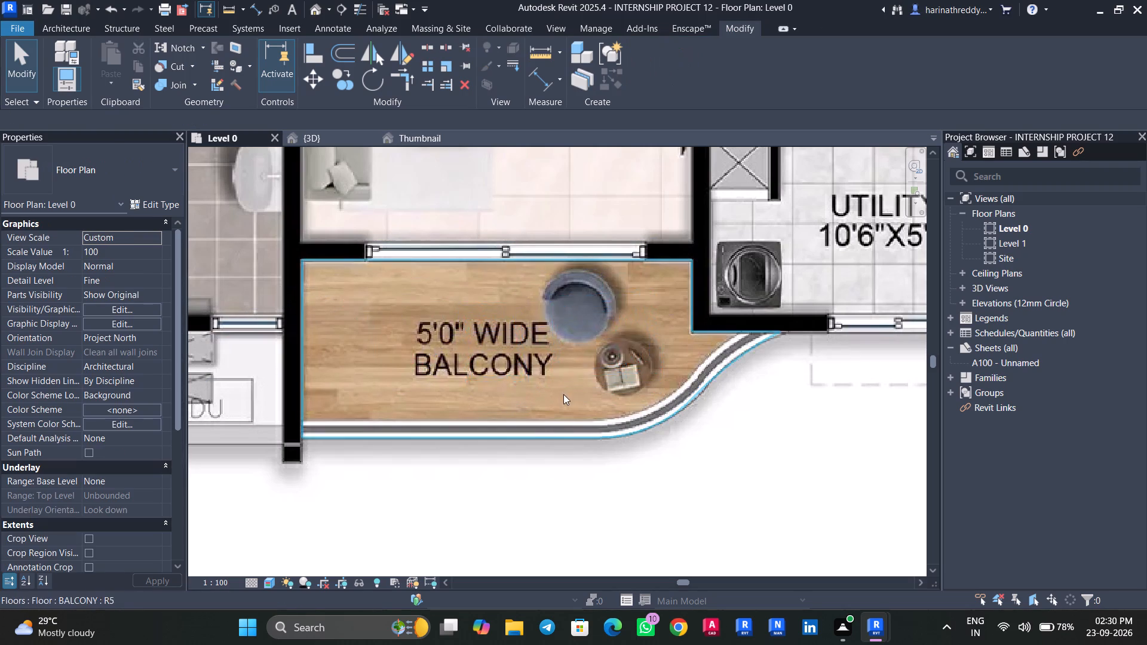
# Place the same Poang chair on the balcony label in 1297sft apartment 2, with its footstool facing the bedroom end.
pyautogui.scroll(-13, 561, 403)
pyautogui.moveTo(702, 293); pyautogui.dragTo(750, 483, button='middle')
pyautogui.moveTo(754, 374); pyautogui.dragTo(785, 480, button='middle')
pyautogui.scroll(5, 683, 321)
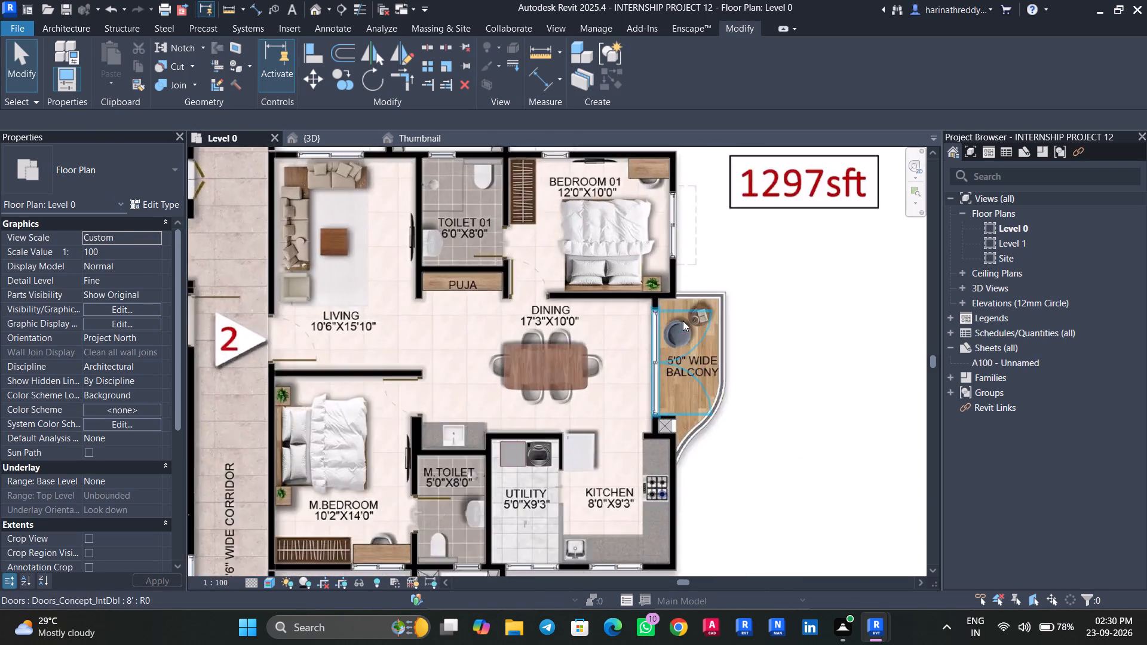
pyautogui.scroll(5, 683, 321)
pyautogui.write('cm')
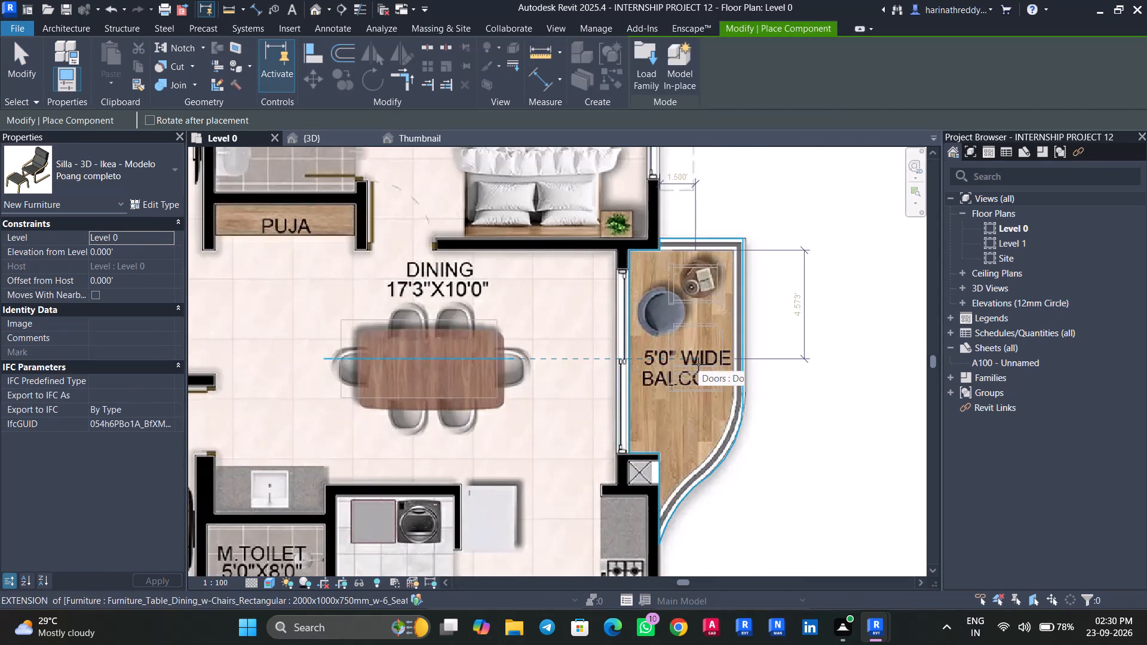
pyautogui.click(689, 365)
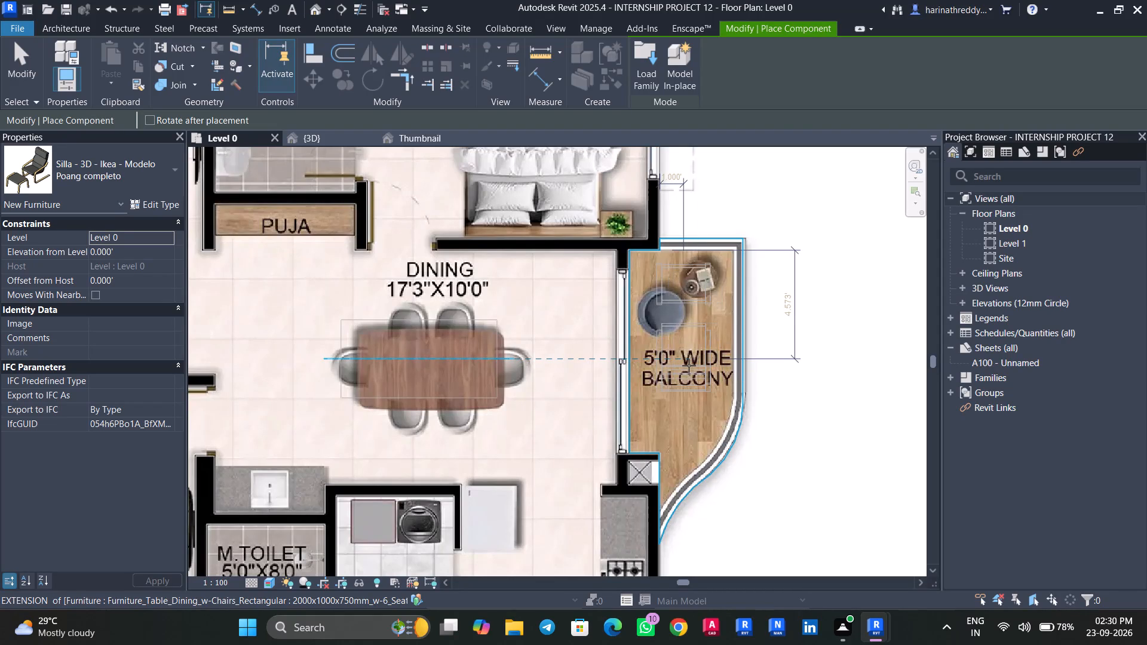
# Rotate apartment 2's balcony chair slightly clockwise so its footstool angles towards the outer railing.
pyautogui.click(369, 91)
pyautogui.click(683, 192)
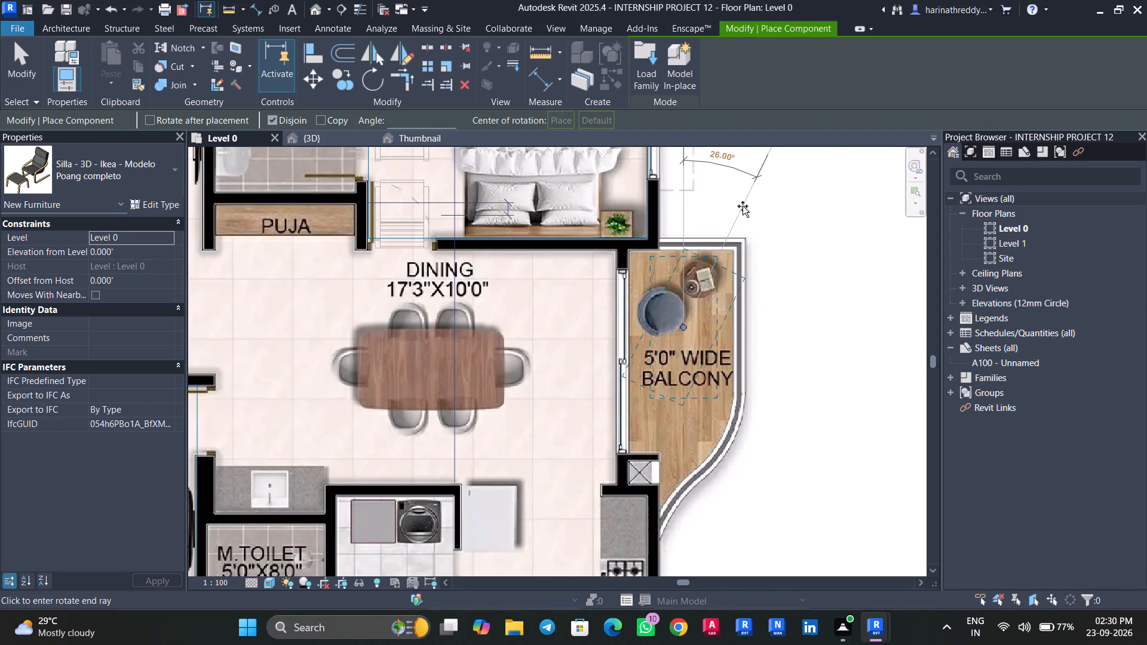
pyautogui.click(727, 187)
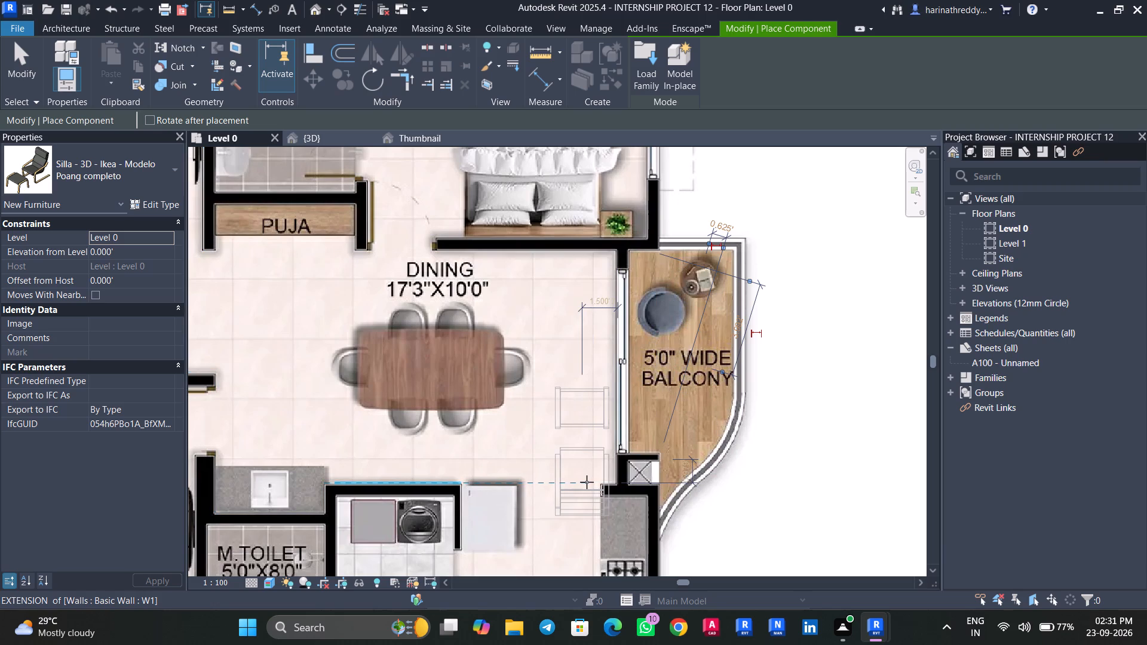
pyautogui.press('Escape')
pyautogui.press('Escape')
pyautogui.press('Escape')
pyautogui.press('Escape')
# Nudge apartment 2's balcony chair away from the bedroom end, towards the kitchen end of the balcony.
pyautogui.press('Tab')
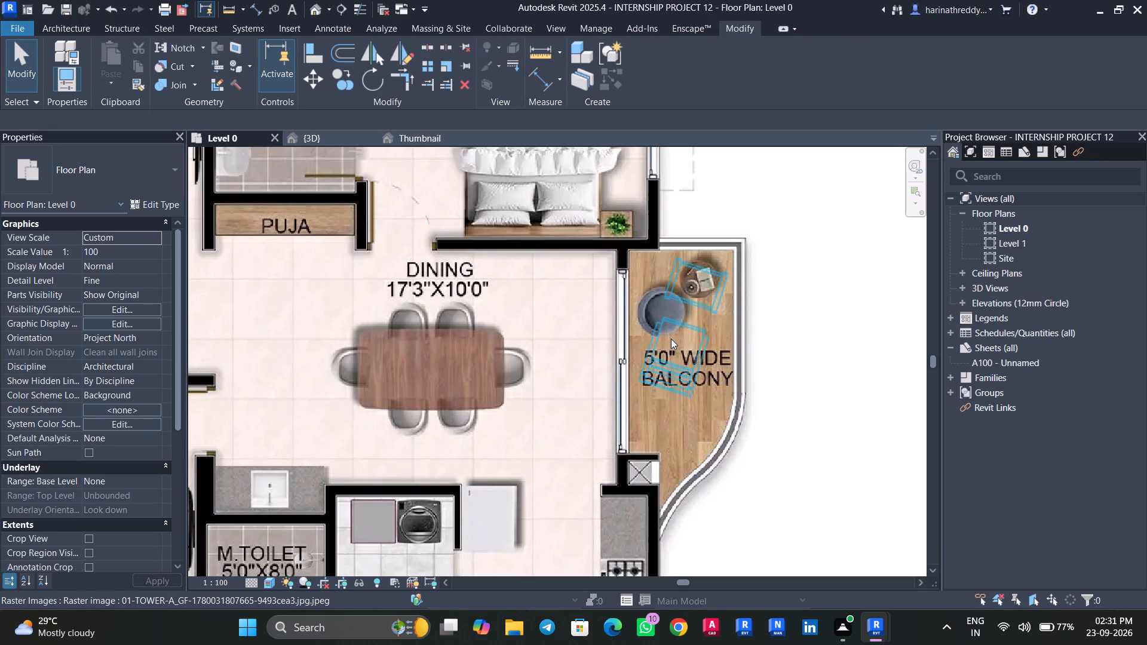
pyautogui.press('Tab')
pyautogui.click(672, 345)
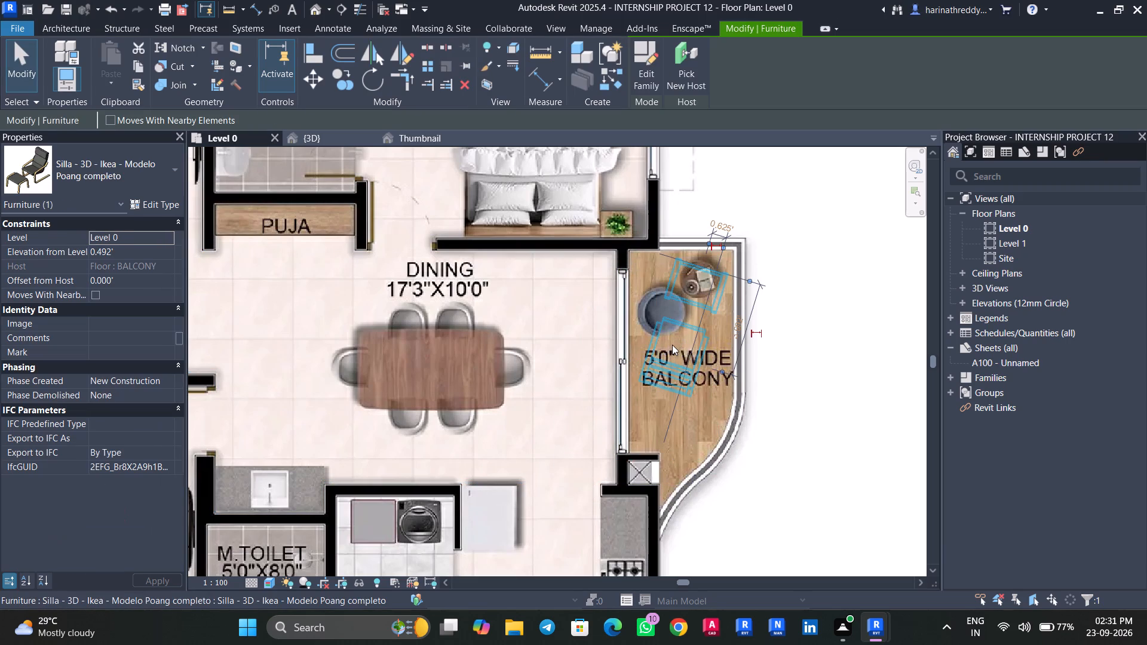
pyautogui.press('Down')
pyautogui.press('Down')
pyautogui.press('Down')
pyautogui.press('Down')
pyautogui.press('Down')
pyautogui.press('Down')
pyautogui.press('Down')
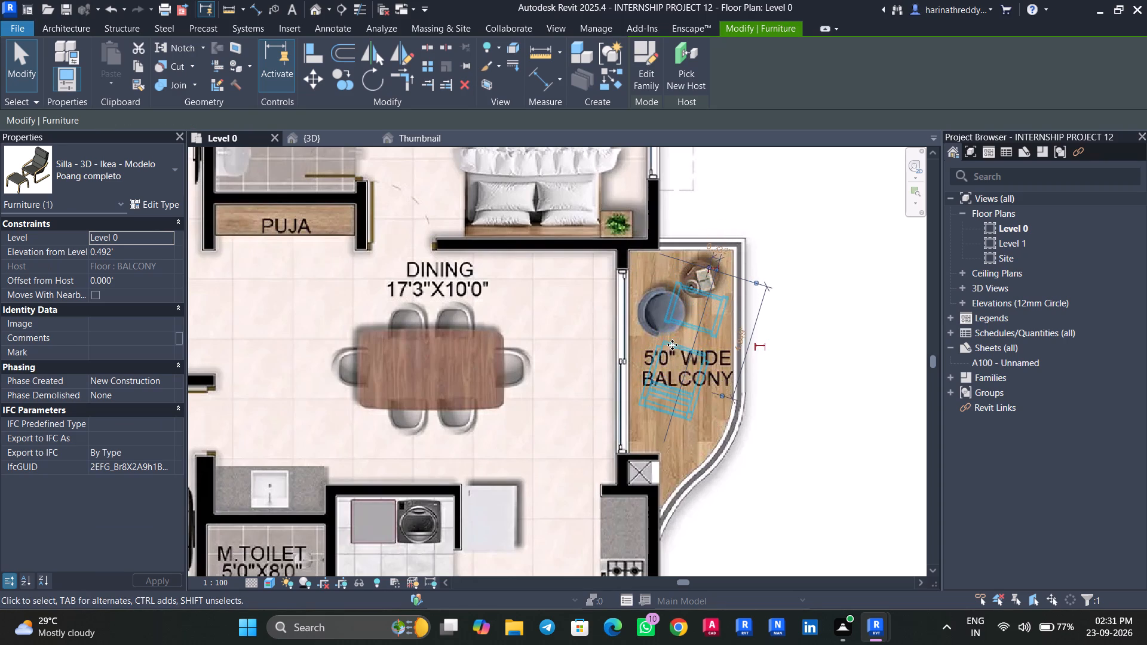
pyautogui.press('Down')
pyautogui.press('Down')
pyautogui.press('Down')
pyautogui.press('Down')
pyautogui.press('Down')
pyautogui.press('Down')
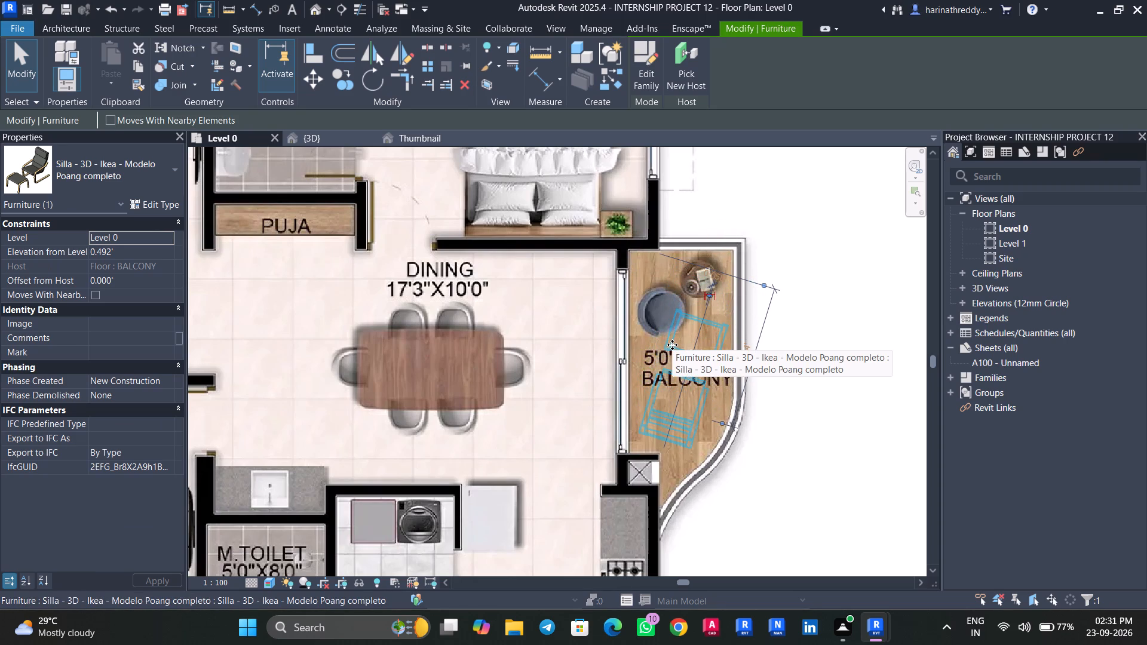
pyautogui.press('Escape')
pyautogui.press('Escape')
pyautogui.press('Escape')
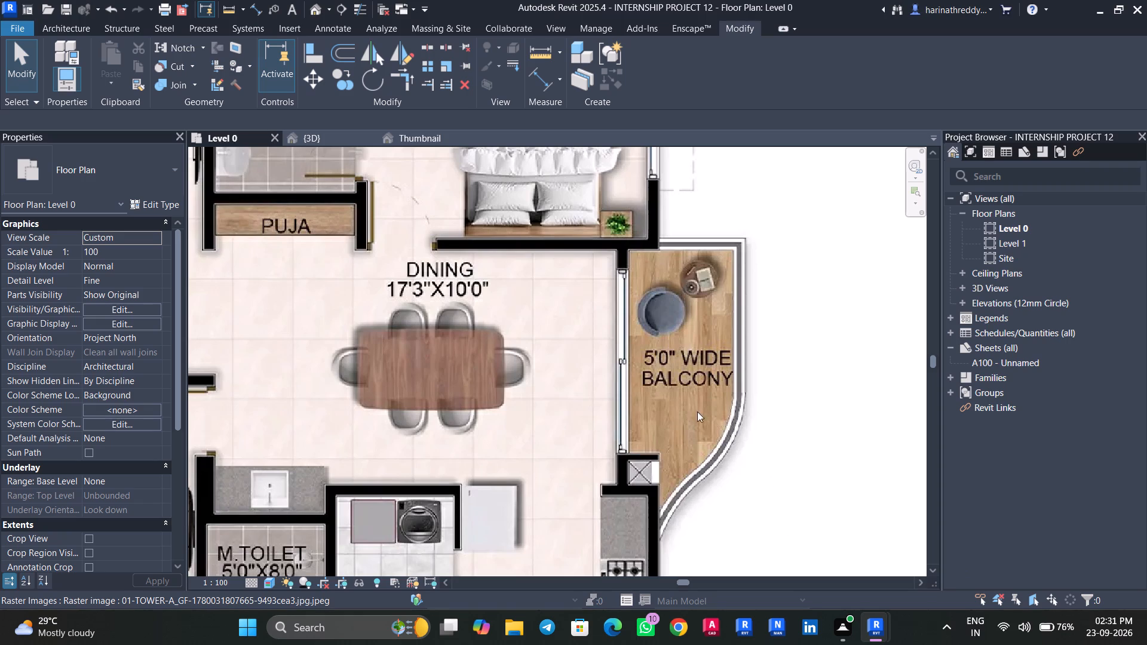
# Place the same Poang chair on the balcony label in 1457sft apartment 8, with its footstool facing the bedroom end.
pyautogui.scroll(-13, 671, 352)
pyautogui.moveTo(741, 297); pyautogui.dragTo(745, 499, button='middle')
pyautogui.moveTo(741, 401); pyautogui.dragTo(741, 428, button='middle')
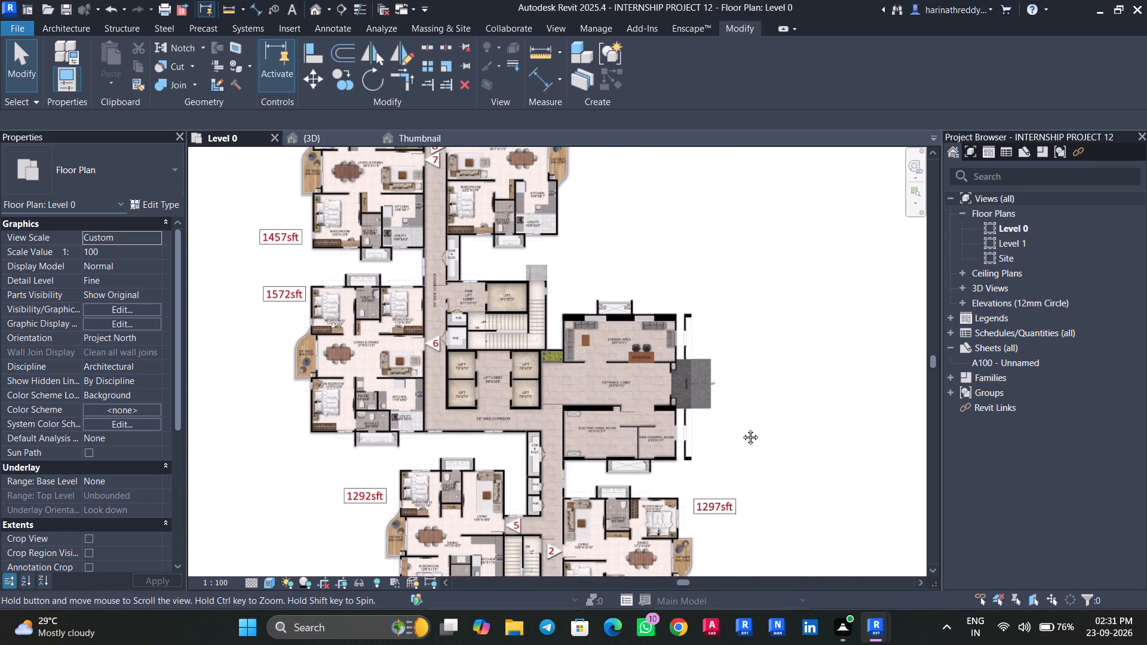
pyautogui.moveTo(741, 428); pyautogui.dragTo(741, 484, button='middle')
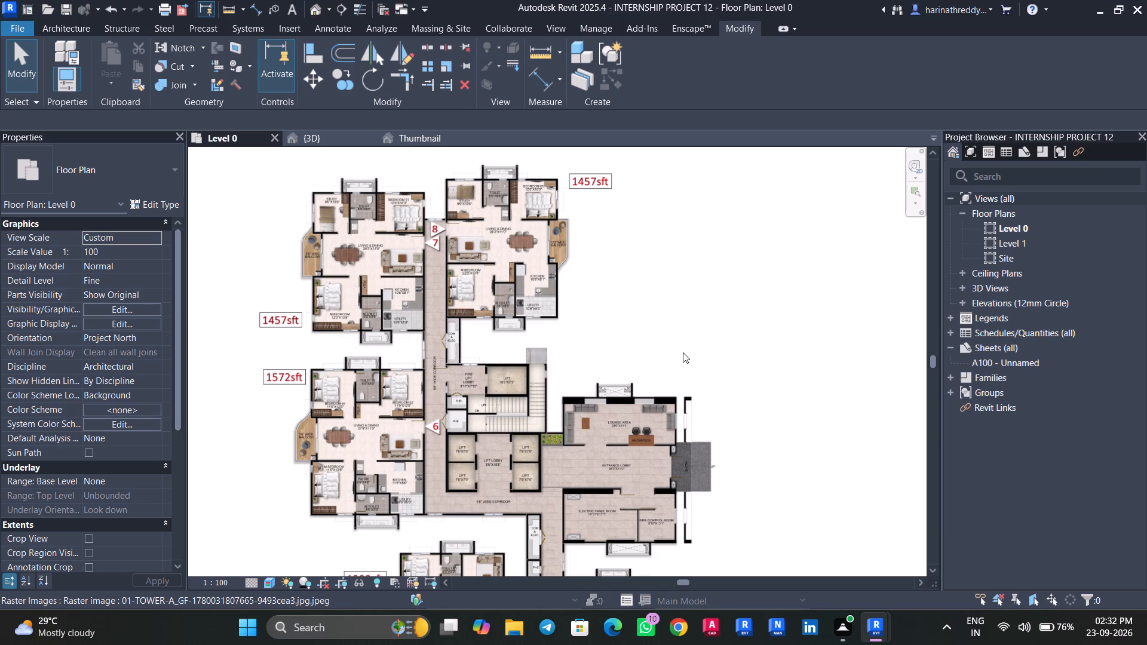
pyautogui.scroll(9, 670, 449)
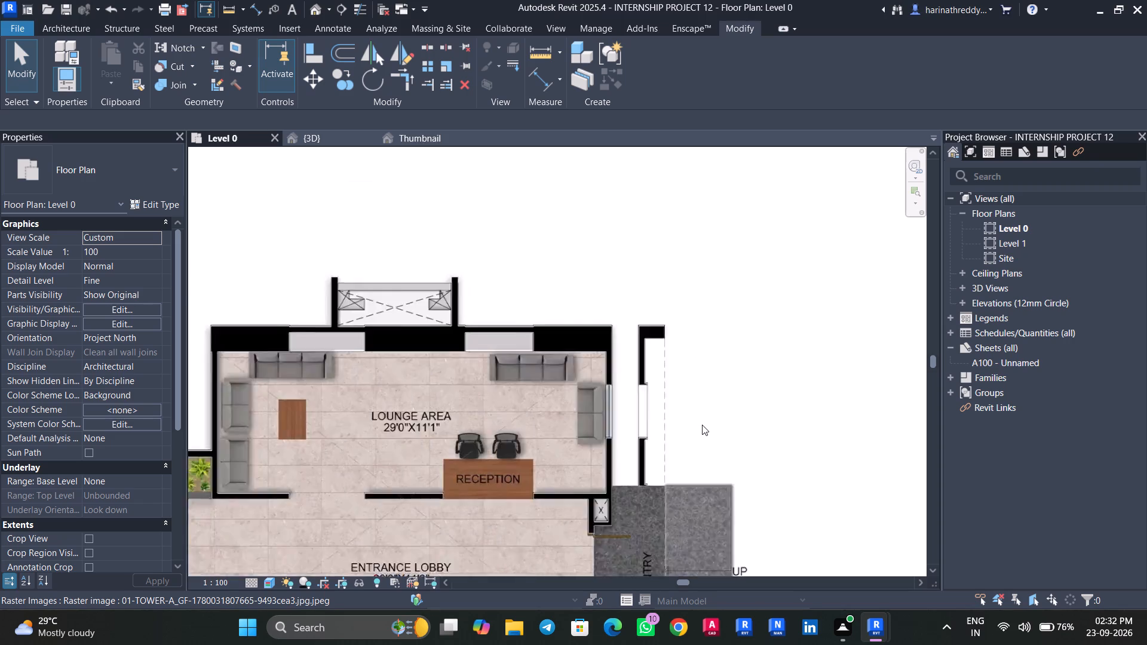
pyautogui.scroll(5, 702, 425)
pyautogui.scroll(-10, 702, 423)
pyautogui.moveTo(719, 463); pyautogui.dragTo(701, 213, button='middle')
pyautogui.moveTo(656, 487); pyautogui.dragTo(654, 438, button='middle')
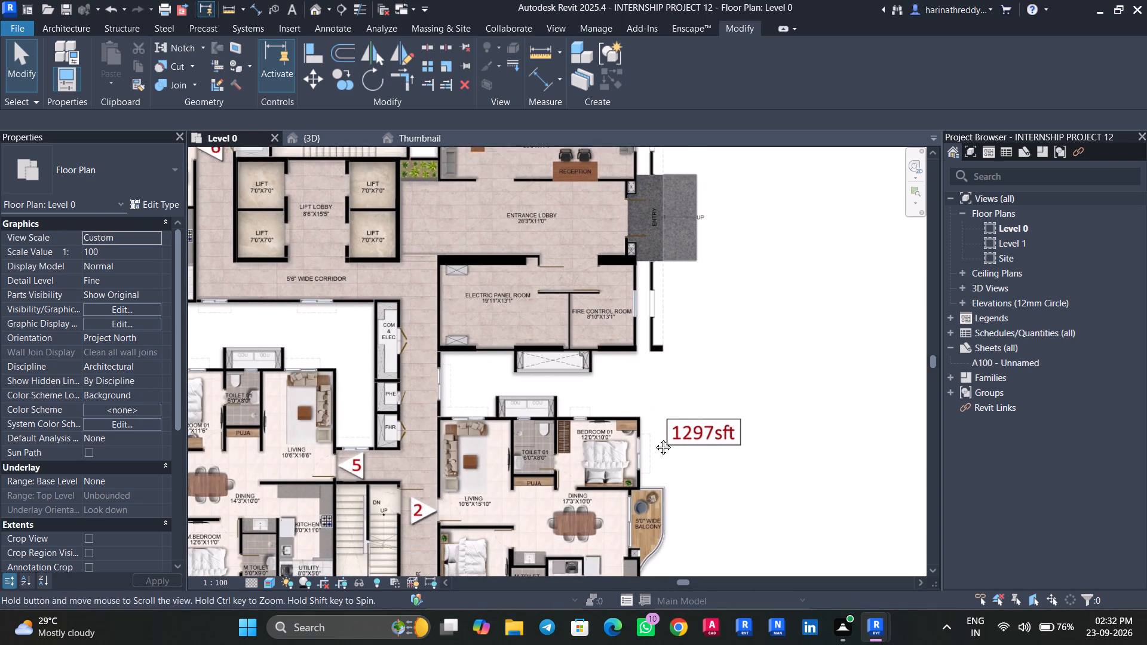
pyautogui.moveTo(654, 438); pyautogui.dragTo(655, 435, button='middle')
pyautogui.moveTo(709, 396); pyautogui.dragTo(765, 578, button='middle')
pyautogui.moveTo(741, 419); pyautogui.dragTo(793, 569, button='middle')
pyautogui.moveTo(729, 397); pyautogui.dragTo(806, 641, button='middle')
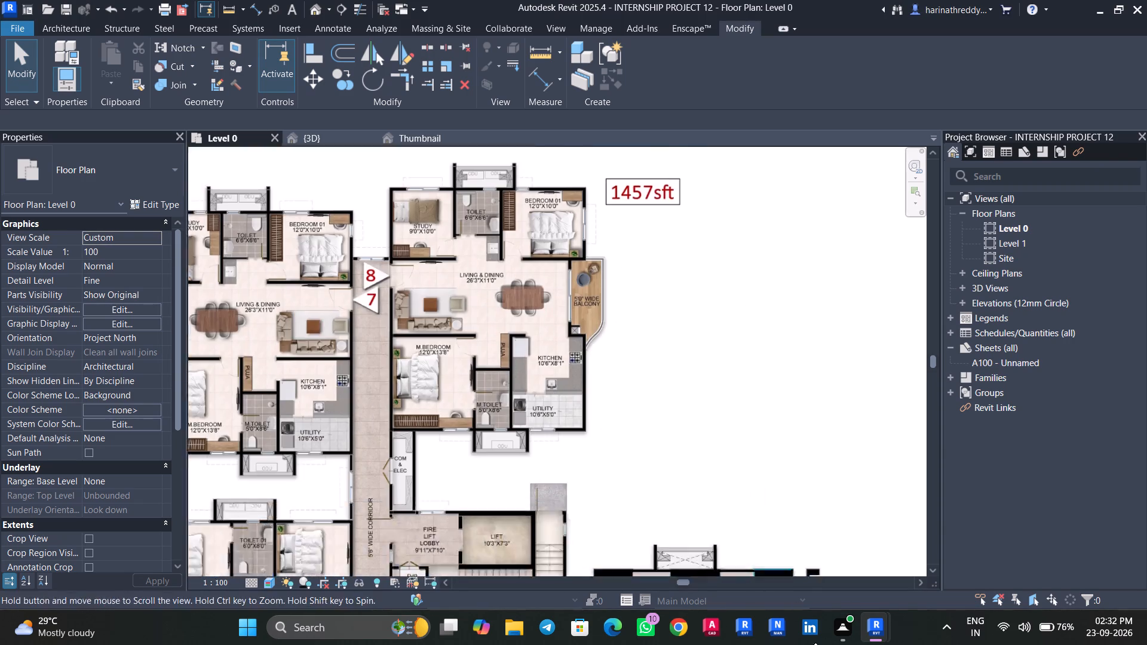
pyautogui.moveTo(806, 641); pyautogui.dragTo(811, 643, button='middle')
pyautogui.scroll(5, 646, 398)
pyautogui.write('cm')
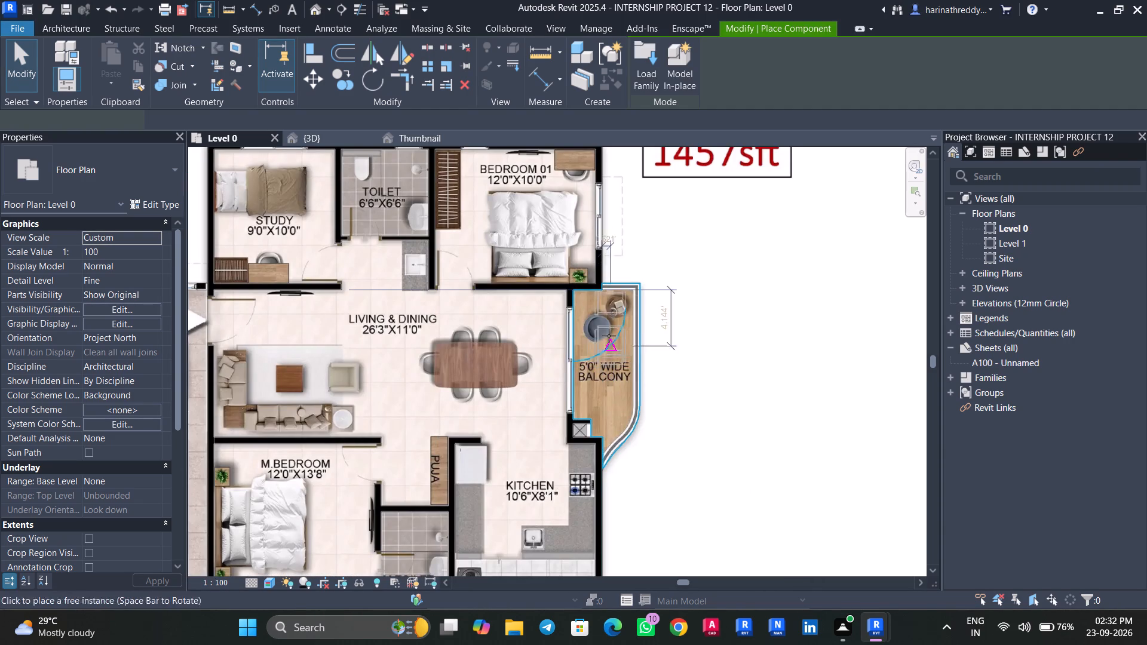
pyautogui.scroll(4, 602, 357)
pyautogui.scroll(-1, 602, 357)
pyautogui.scroll(1, 602, 357)
pyautogui.click(609, 351)
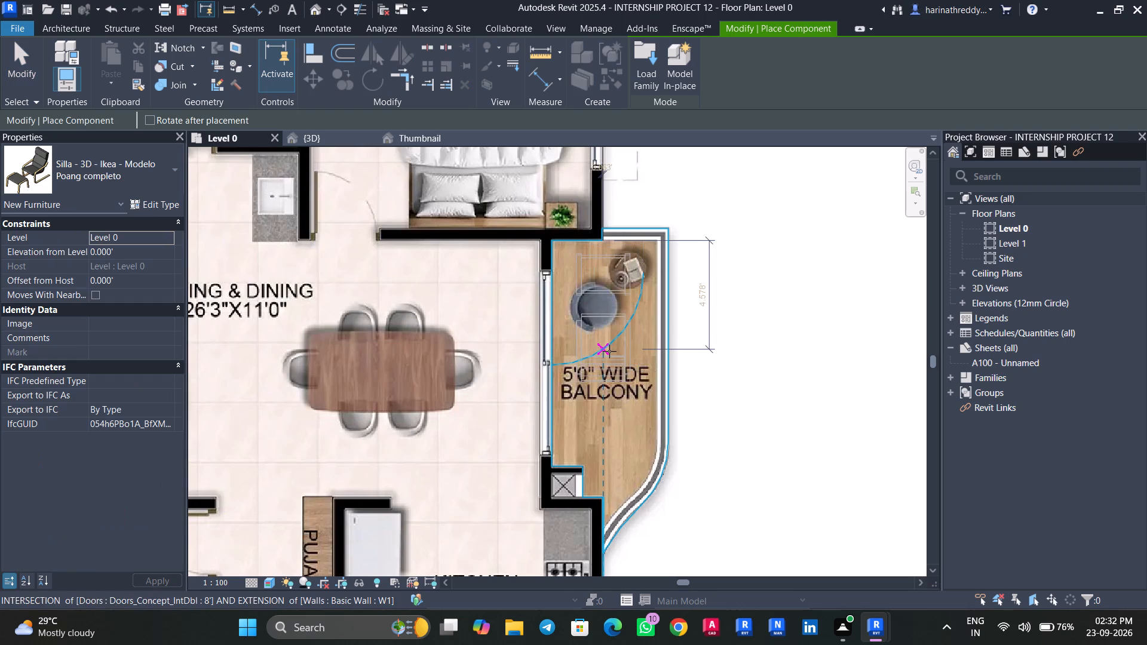
# Rotate apartment 8's balcony chair slightly clockwise so its footstool angles towards the outer railing.
pyautogui.click(365, 86)
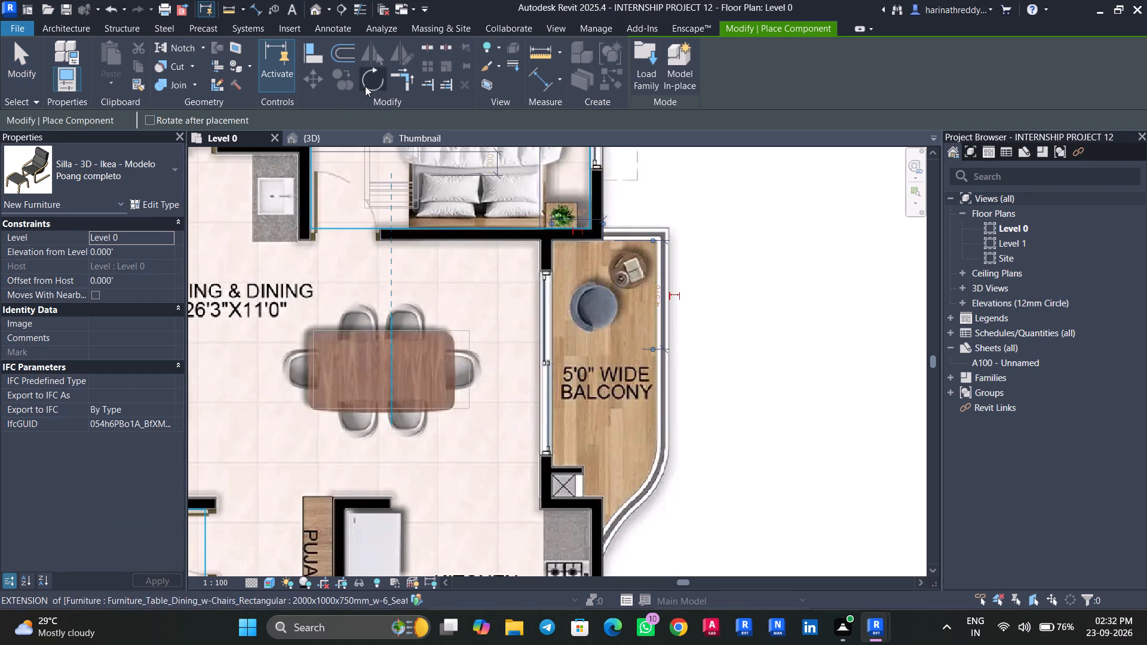
pyautogui.click(601, 153)
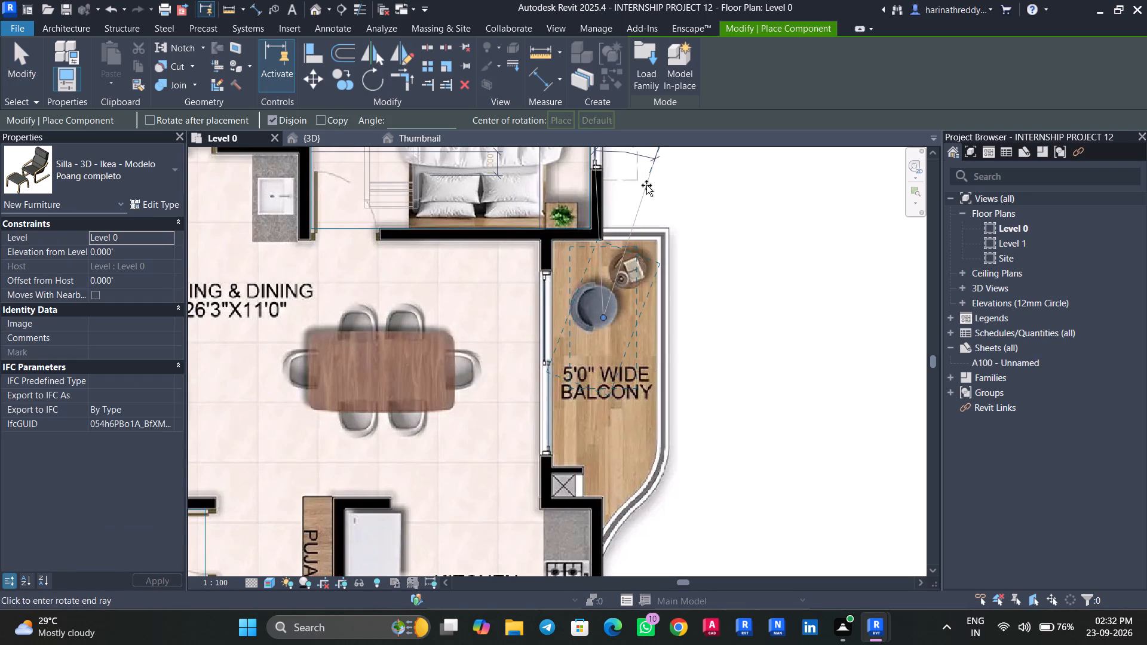
pyautogui.click(632, 172)
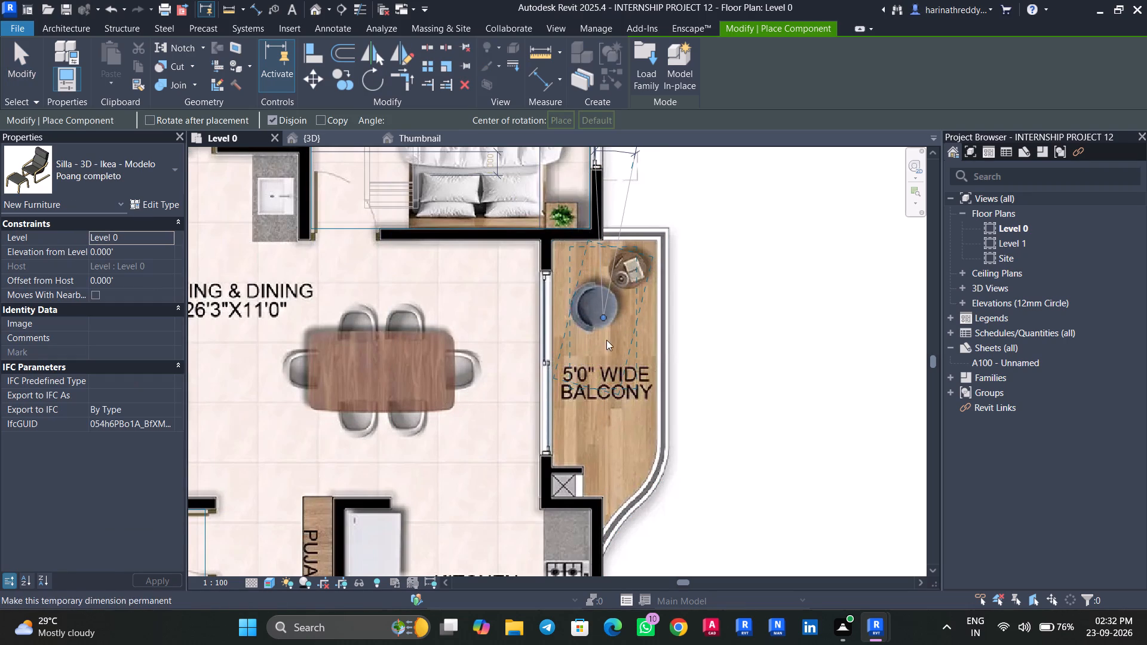
pyautogui.click(606, 339)
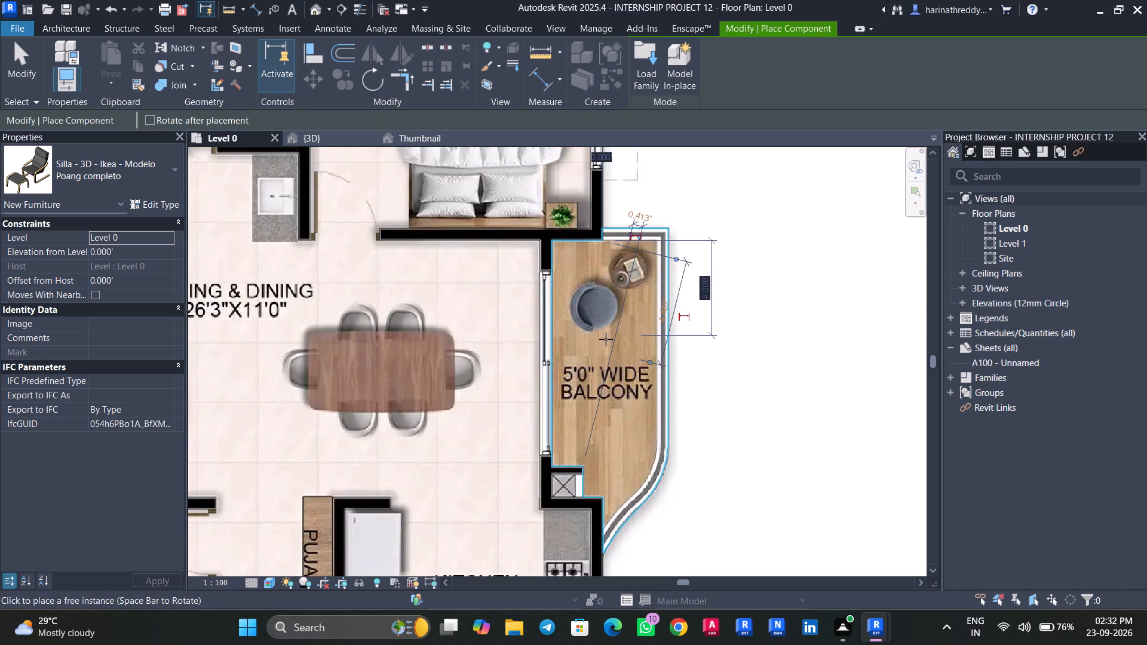
pyautogui.press('Down')
pyautogui.press('Down')
pyautogui.press('Down')
pyautogui.press('Down')
pyautogui.press('Escape')
pyautogui.press('Escape')
pyautogui.press('Escape')
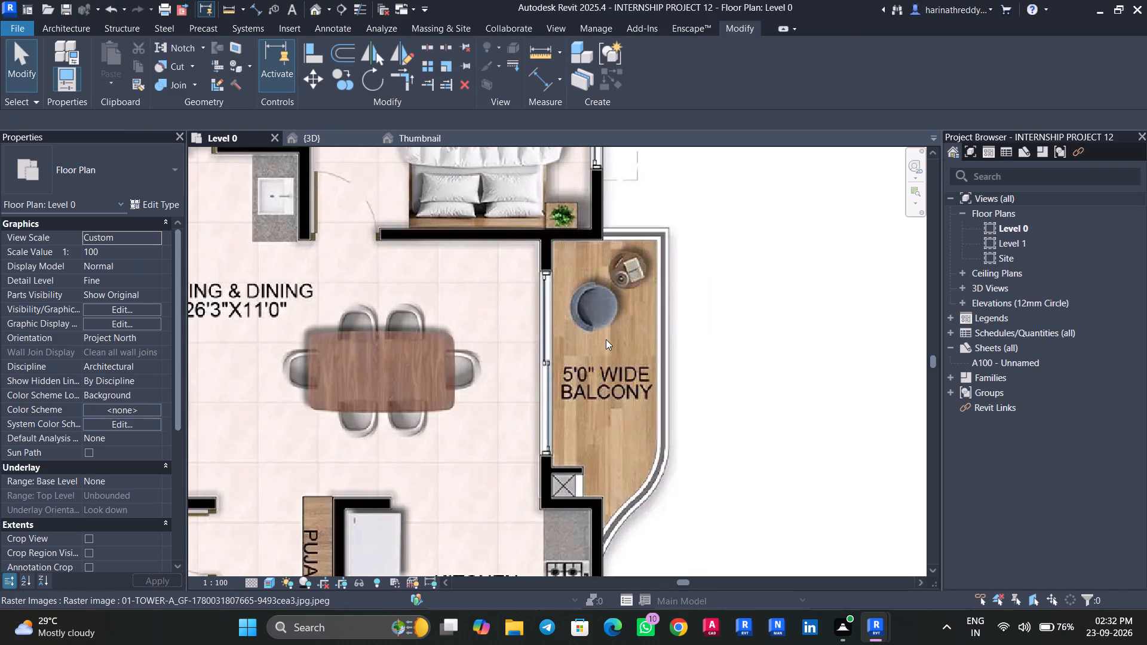
# Nudge apartment 8's balcony chair towards the kitchen end and adjust its distance from the dining door.
pyautogui.press('Tab')
pyautogui.press('Tab')
pyautogui.press('Tab')
pyautogui.press('Tab')
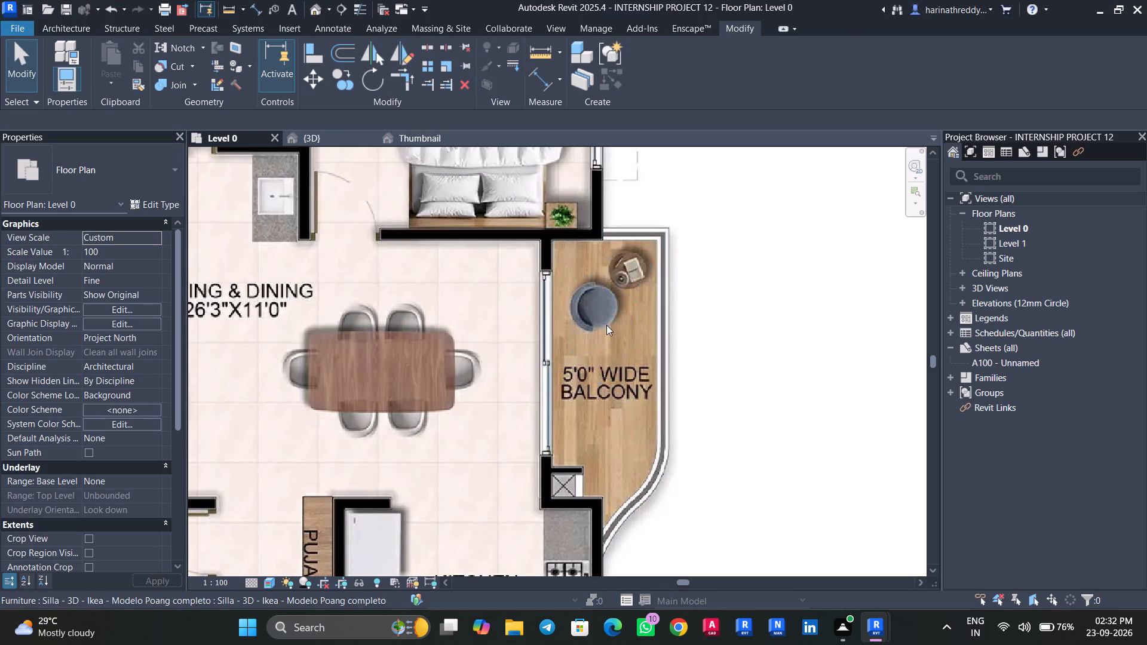
pyautogui.press('Tab')
pyautogui.click(599, 325)
pyautogui.press('Down')
pyautogui.press('Down')
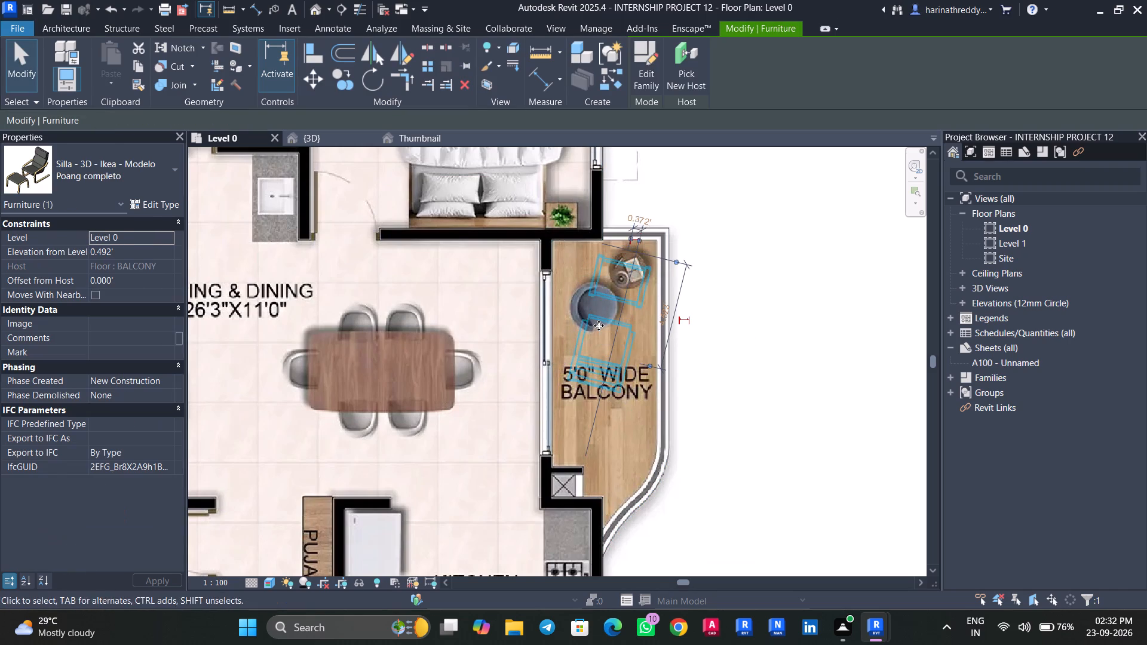
pyautogui.press('Down')
pyautogui.press('Down')
pyautogui.press('Down')
pyautogui.press('Down')
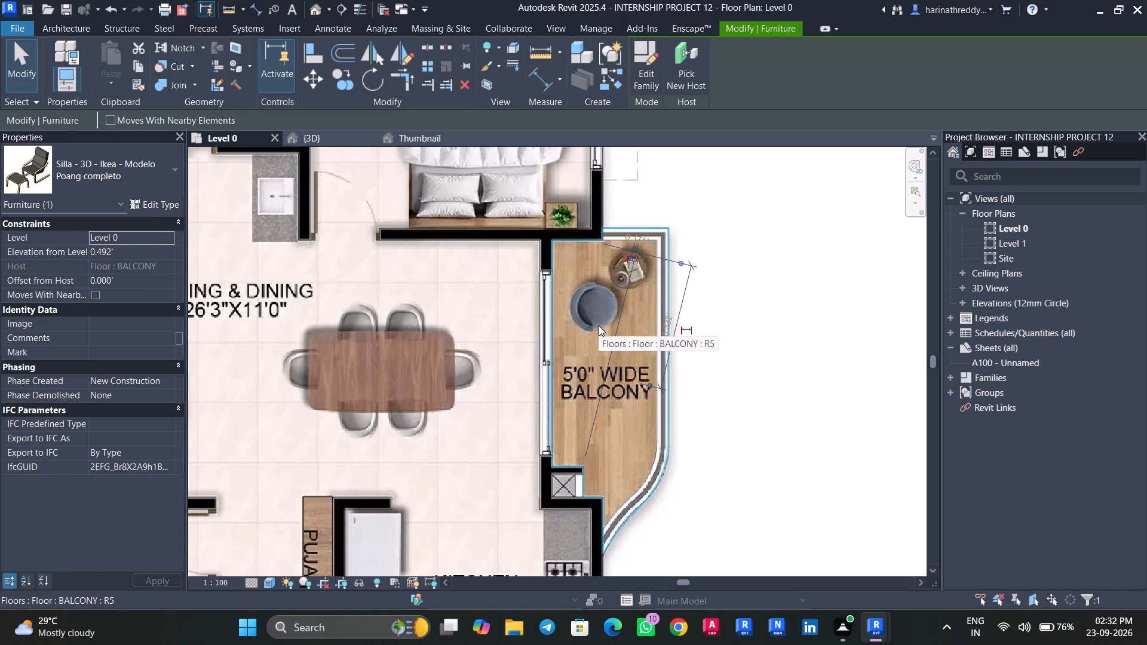
pyautogui.press('Left')
pyautogui.press('Left')
pyautogui.press('Left')
pyautogui.press('Left')
pyautogui.press('Left')
pyautogui.press('Up')
pyautogui.press('Up')
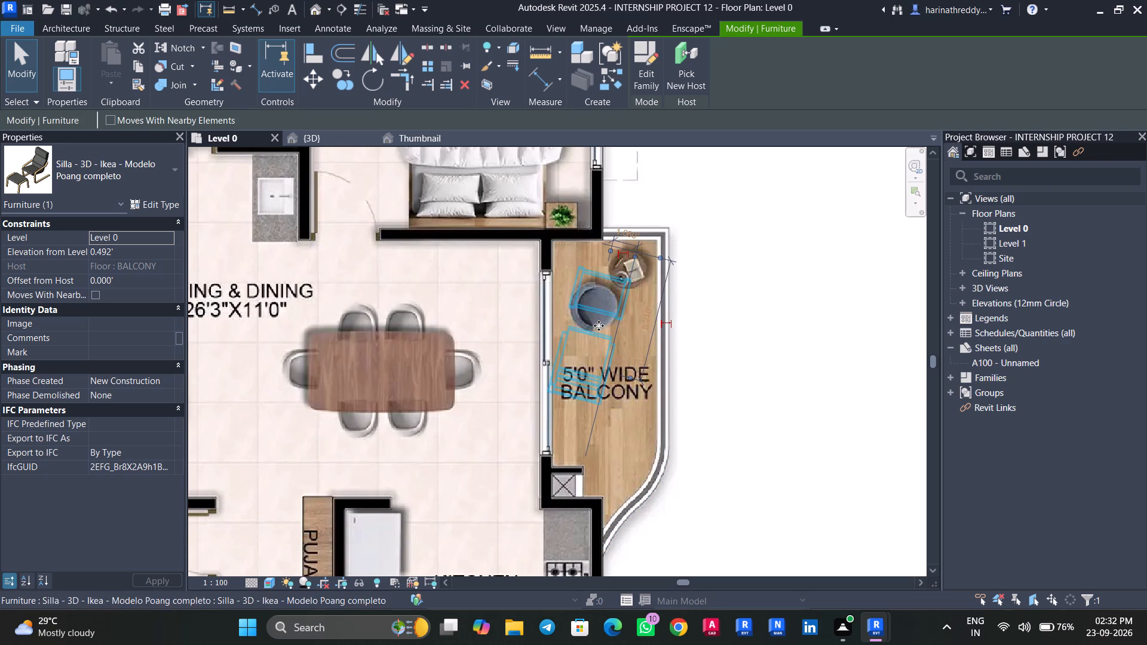
pyautogui.press('Right')
pyautogui.press('Right')
pyautogui.press('Right')
pyautogui.press('Right')
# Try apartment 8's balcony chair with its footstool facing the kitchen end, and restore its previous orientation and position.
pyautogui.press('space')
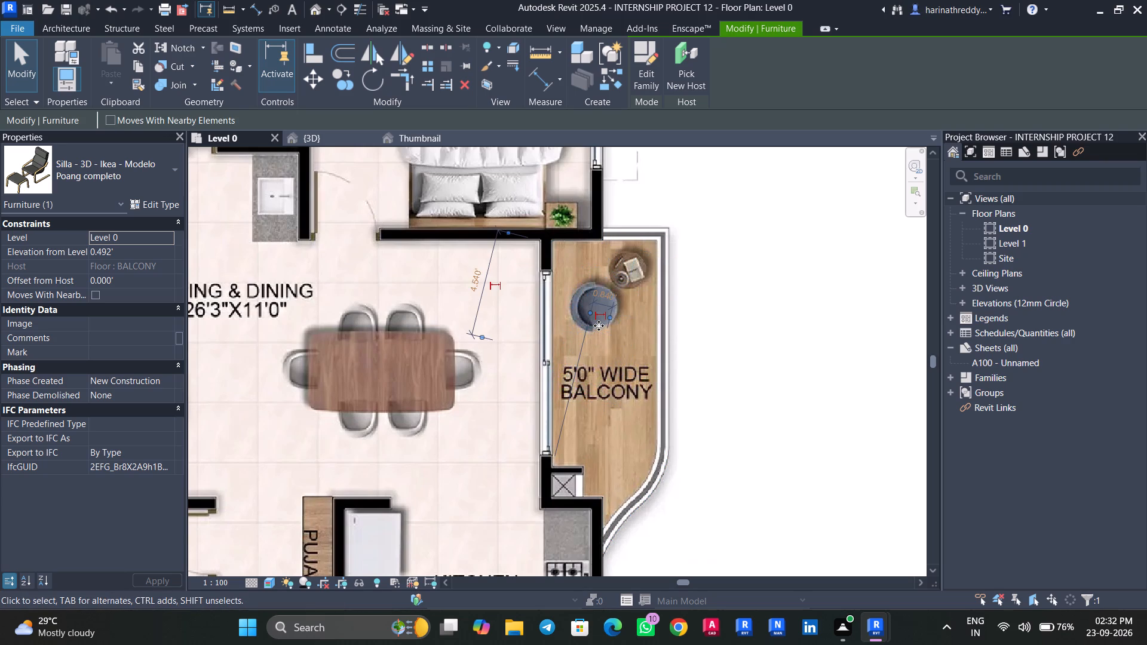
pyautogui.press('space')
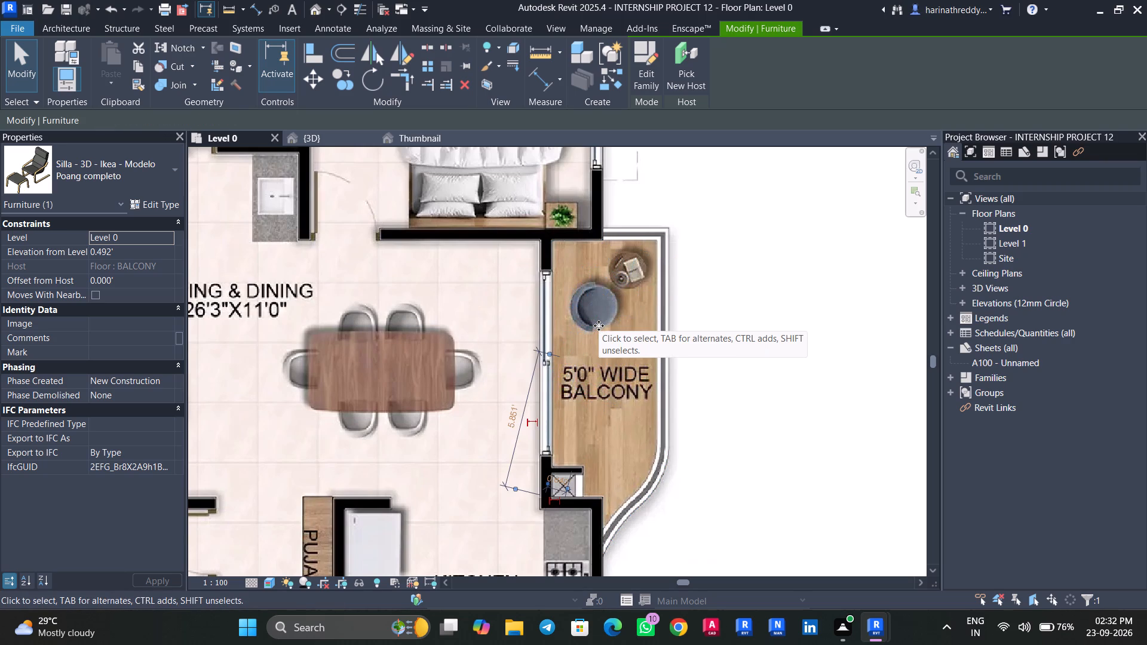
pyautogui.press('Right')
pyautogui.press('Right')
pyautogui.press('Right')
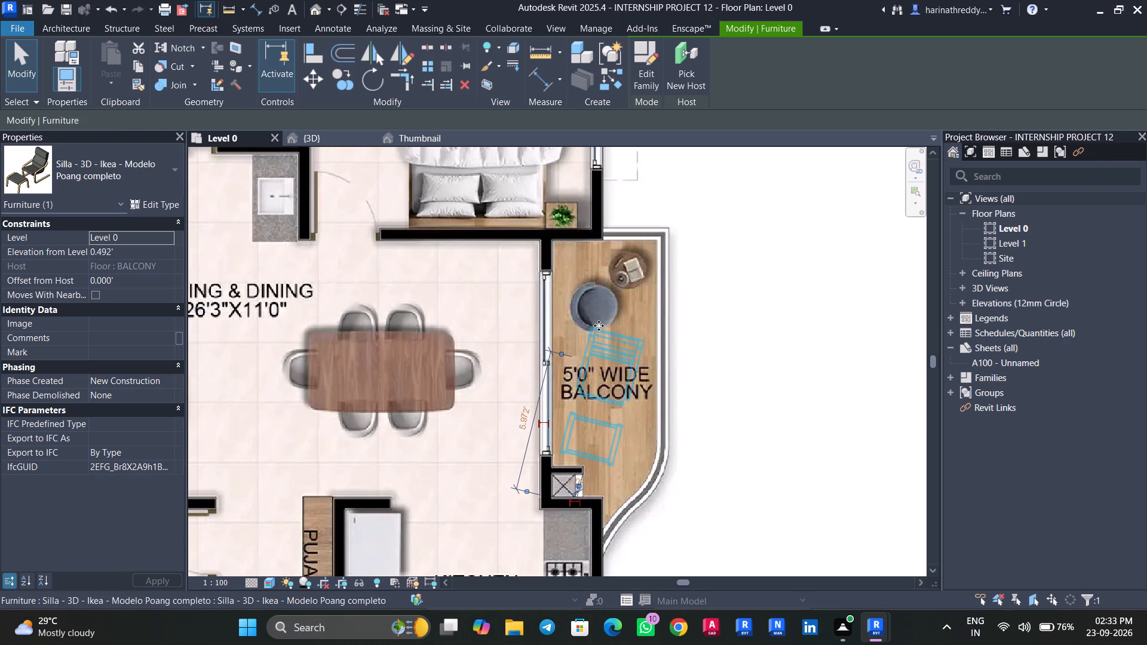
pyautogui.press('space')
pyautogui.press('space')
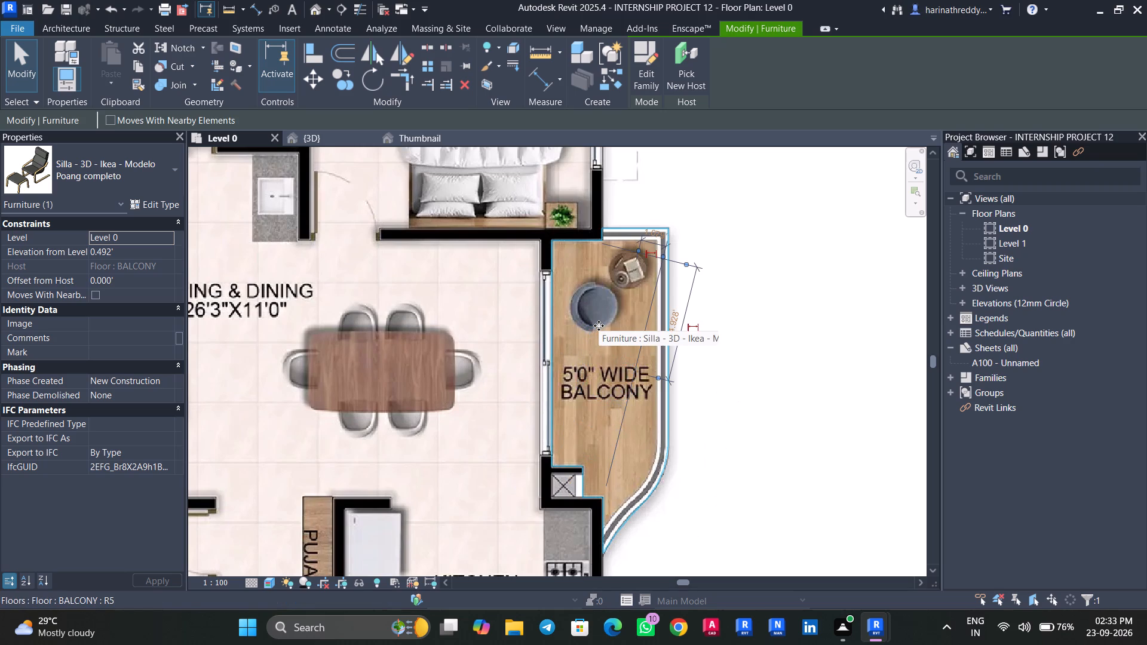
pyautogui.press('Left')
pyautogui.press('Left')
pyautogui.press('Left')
# Nudge apartment 8's balcony chair further towards the kitchen end and slightly closer to the dining door.
pyautogui.press('Down')
pyautogui.press('Down')
pyautogui.press('Down')
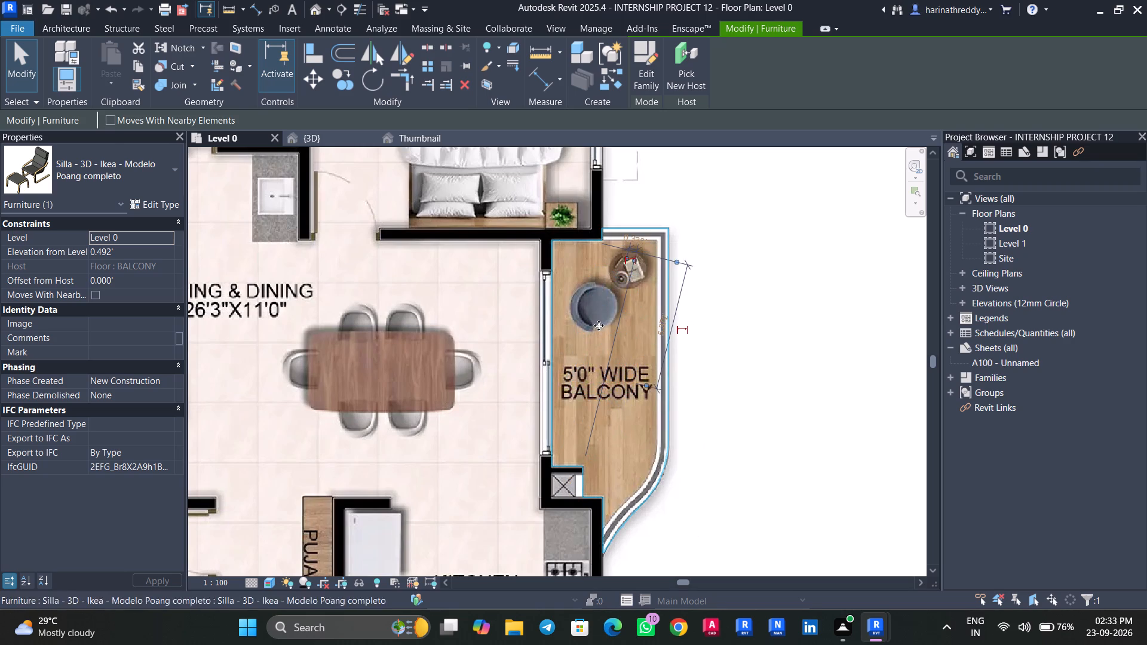
pyautogui.press('Down')
pyautogui.press('Down')
pyautogui.press('Down')
pyautogui.press('Down')
pyautogui.press('Down')
pyautogui.press('Down')
pyautogui.press('Down')
pyautogui.press('Down')
pyautogui.press('Down')
pyautogui.press('Down')
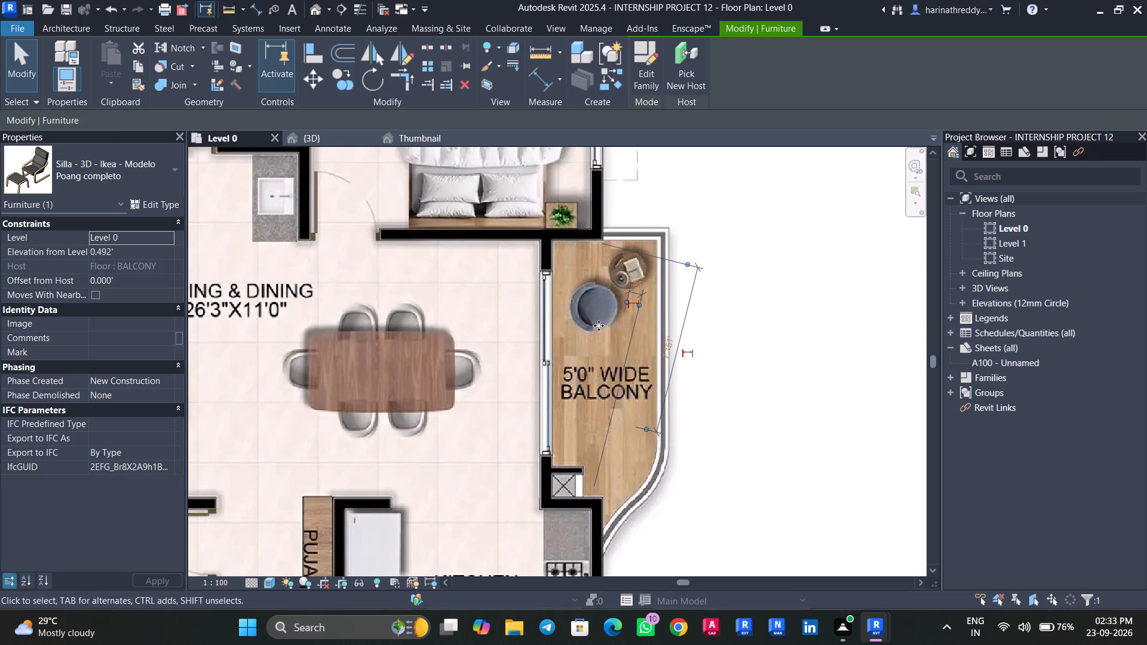
pyautogui.press('Left')
pyautogui.press('Left')
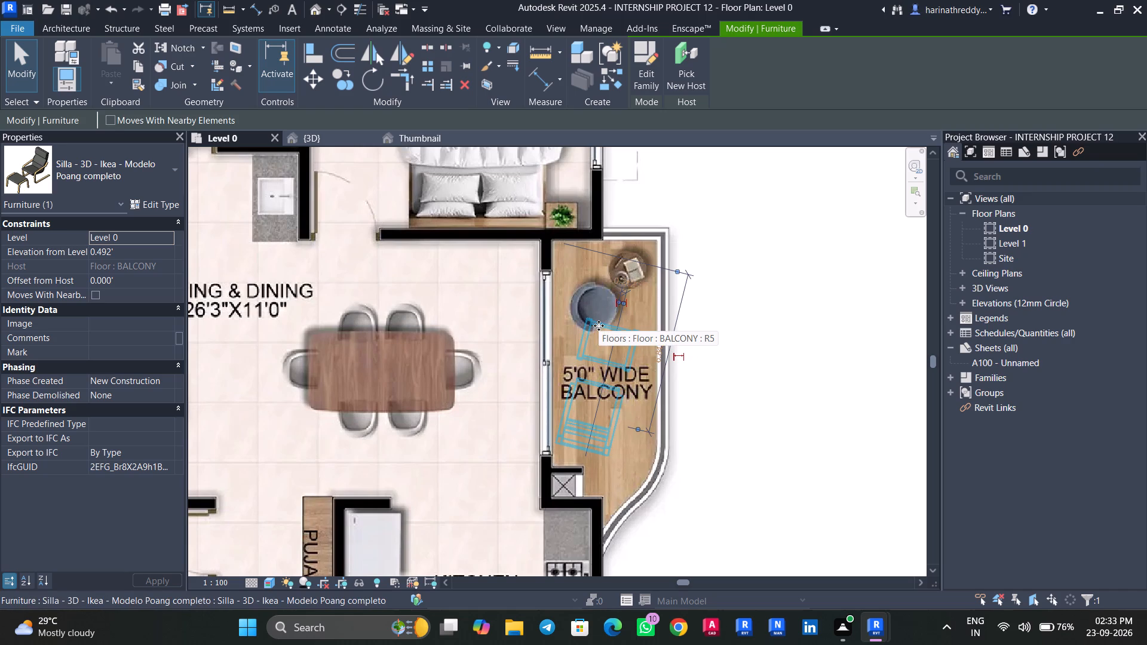
pyautogui.press('Escape')
pyautogui.press('Escape')
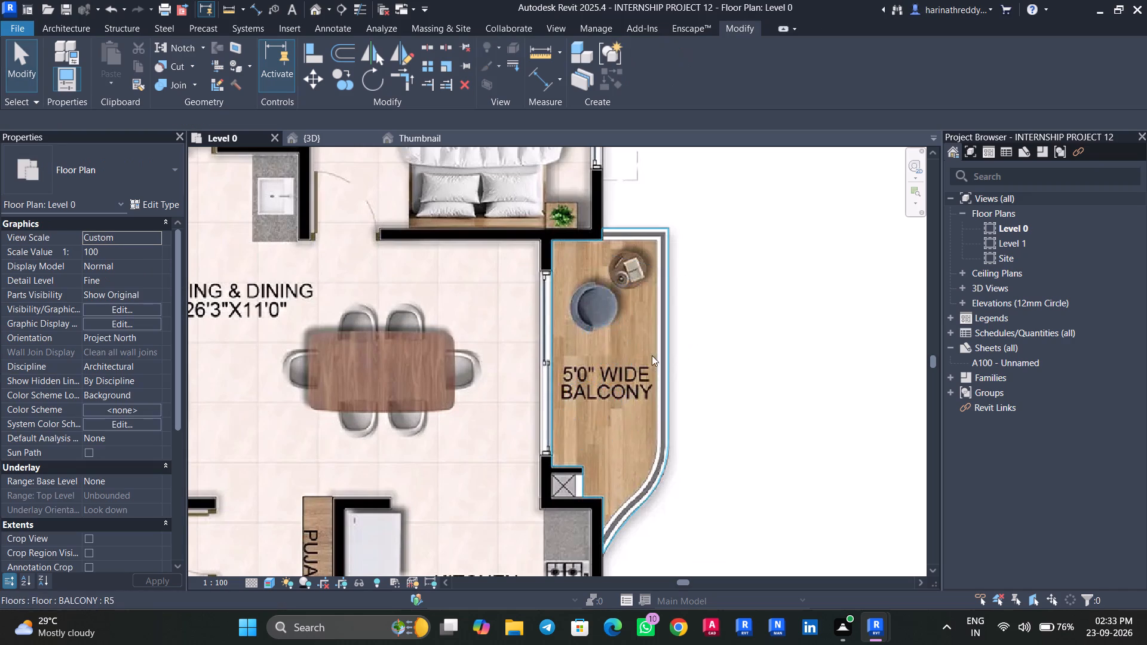
# Place the Poang chair in 1457sft apartment 7's balcony, over the drawn round chair, with its footstool facing the master bedroom end.
pyautogui.scroll(-9, 657, 348)
pyautogui.moveTo(712, 345); pyautogui.dragTo(852, 303, button='middle')
pyautogui.scroll(11, 339, 325)
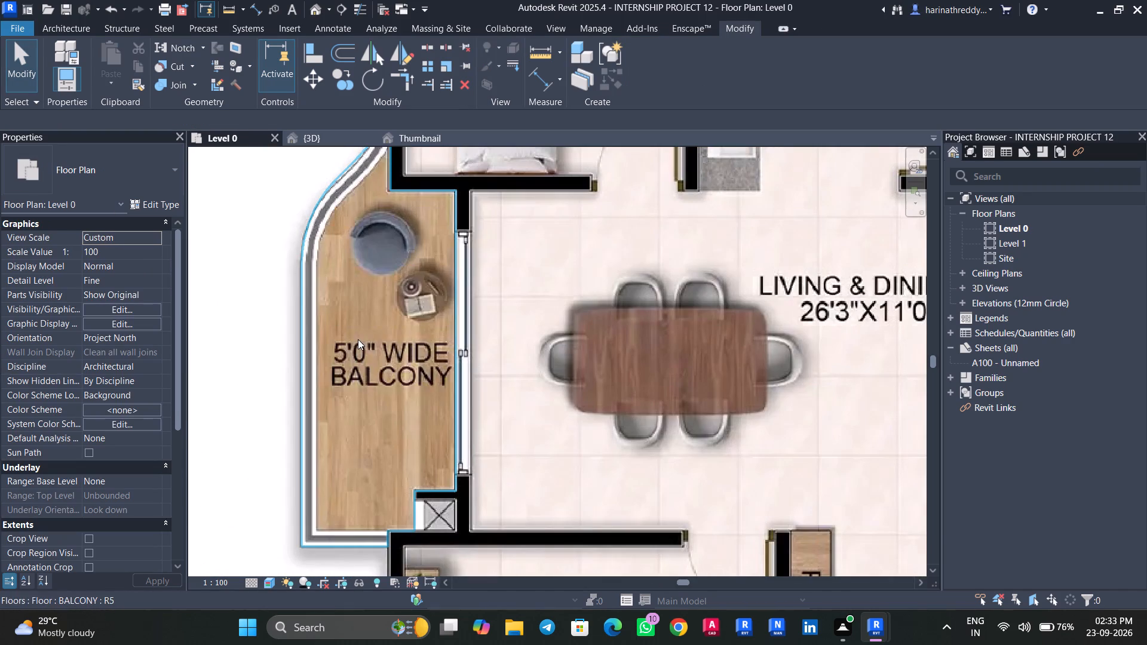
pyautogui.write('cm')
pyautogui.press('space')
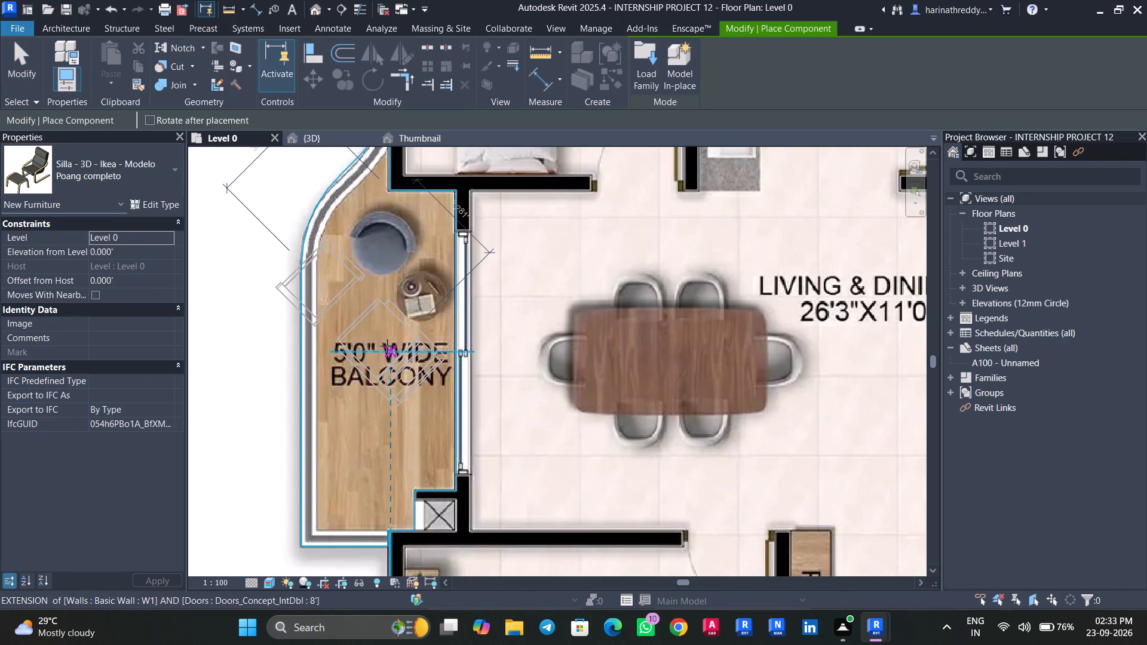
pyautogui.press('space')
pyautogui.press('space')
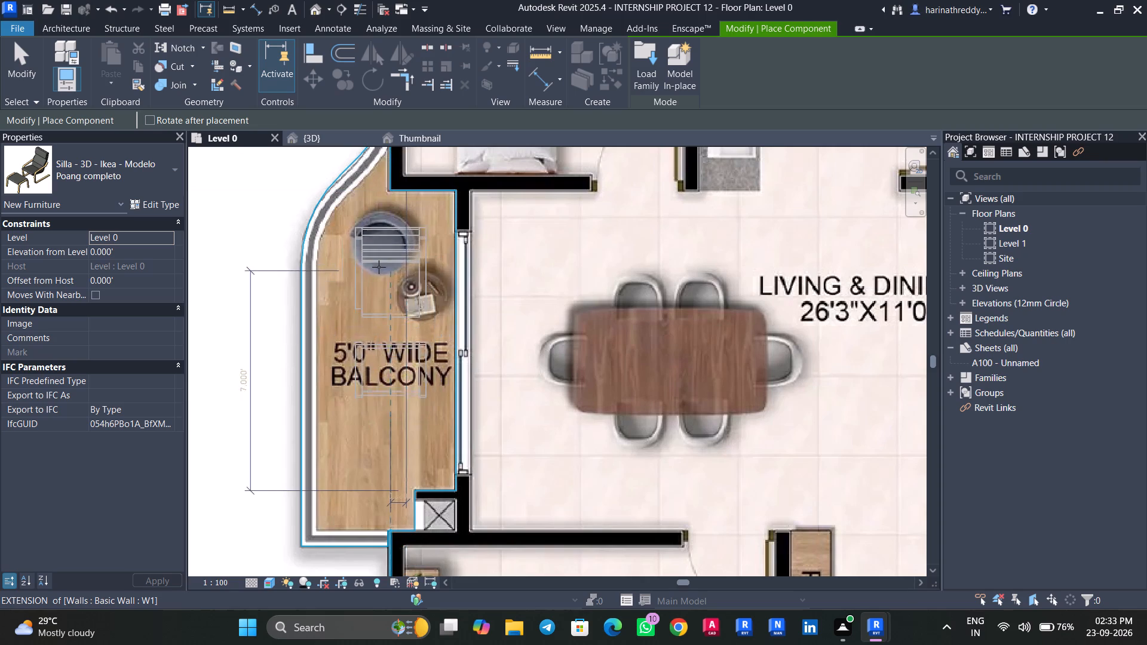
pyautogui.click(374, 268)
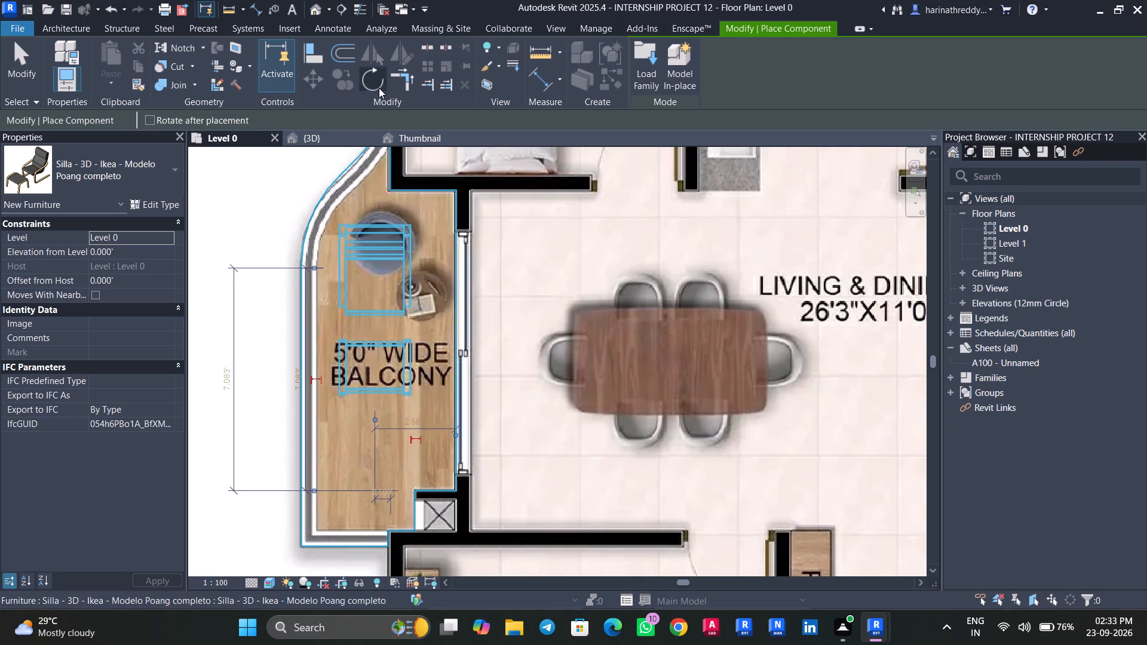
# Rotate apartment 7's balcony chair slightly clockwise so its footstool angles towards the outer railing.
pyautogui.click(378, 87)
pyautogui.moveTo(362, 493); pyautogui.dragTo(370, 407, button='middle')
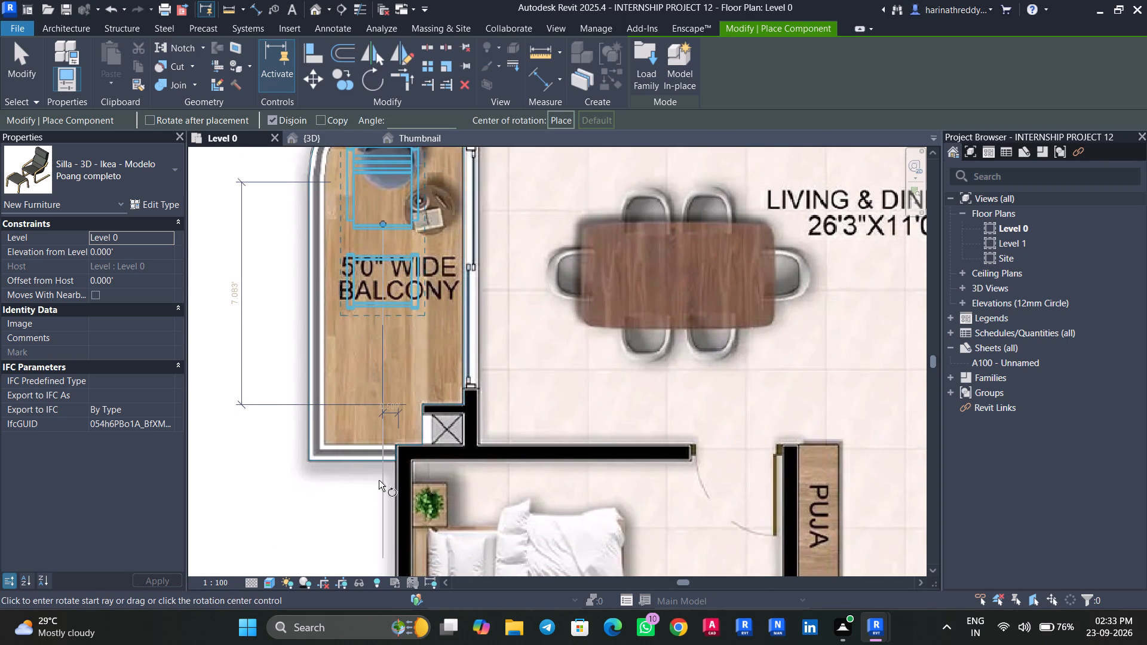
pyautogui.click(379, 480)
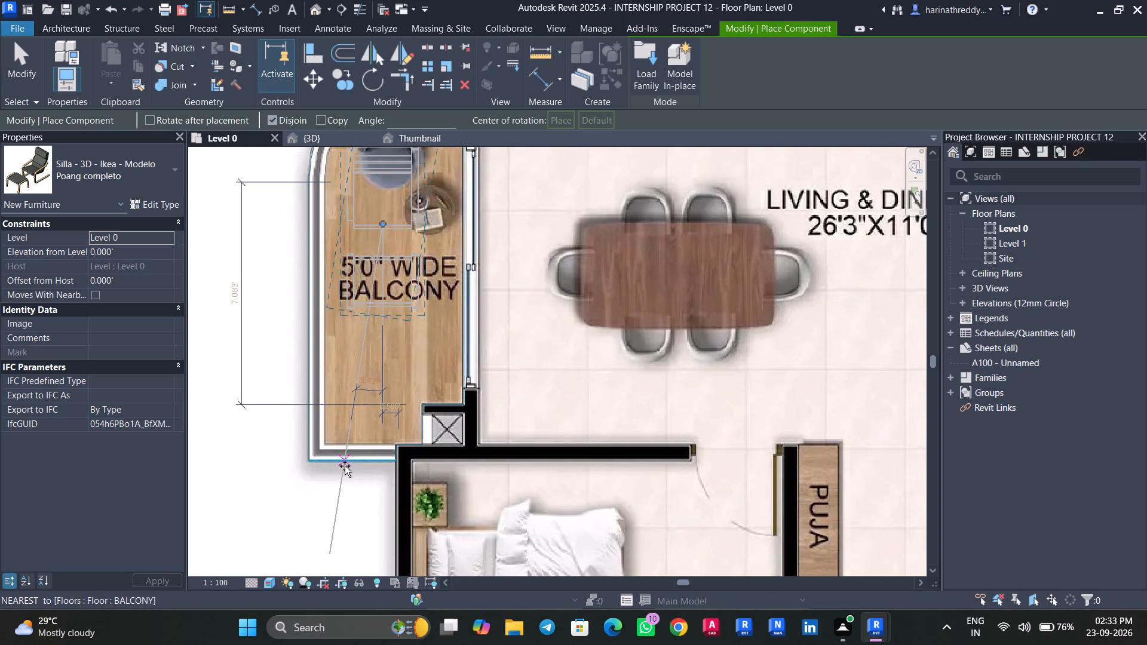
pyautogui.click(347, 466)
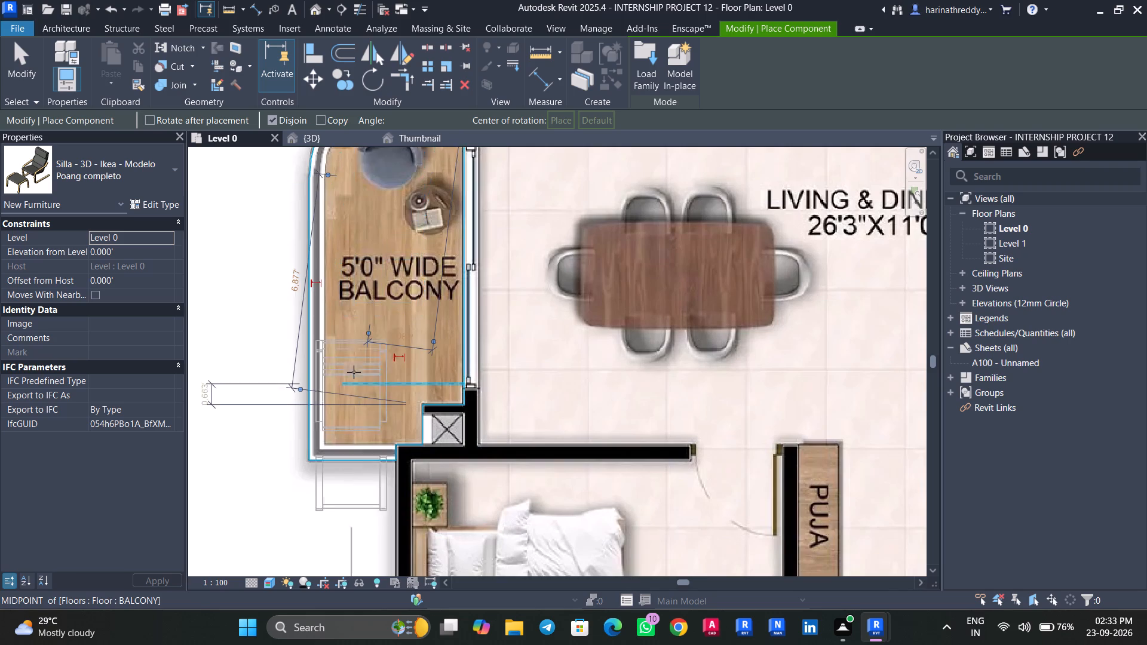
pyautogui.scroll(1, 357, 354)
pyautogui.moveTo(358, 355); pyautogui.dragTo(373, 466, button='middle')
pyautogui.press('Escape')
pyautogui.press('Escape')
pyautogui.press('Escape')
pyautogui.press('Tab')
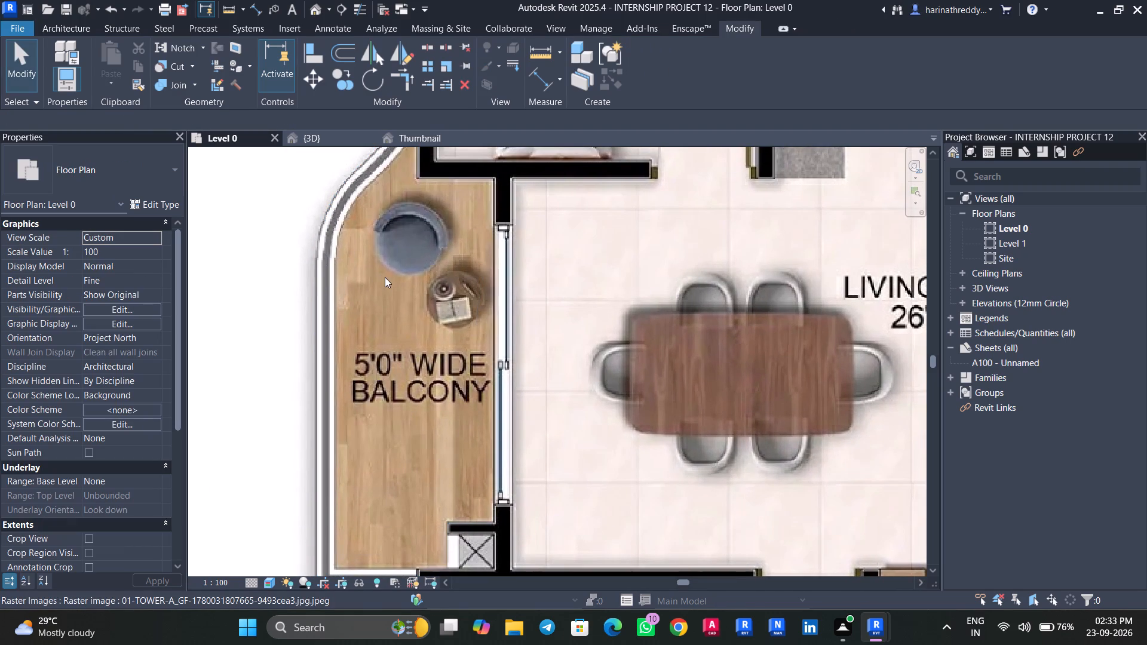
# Place the Poang chair just below the balcony label in 1572sft apartment 6, with its footstool facing away from the master bedroom.
pyautogui.scroll(-9, 326, 448)
pyautogui.moveTo(271, 503); pyautogui.dragTo(273, 228, button='middle')
pyautogui.moveTo(309, 393); pyautogui.dragTo(355, 164, button='middle')
pyautogui.scroll(6, 364, 428)
pyautogui.press('c')
pyautogui.press('m')
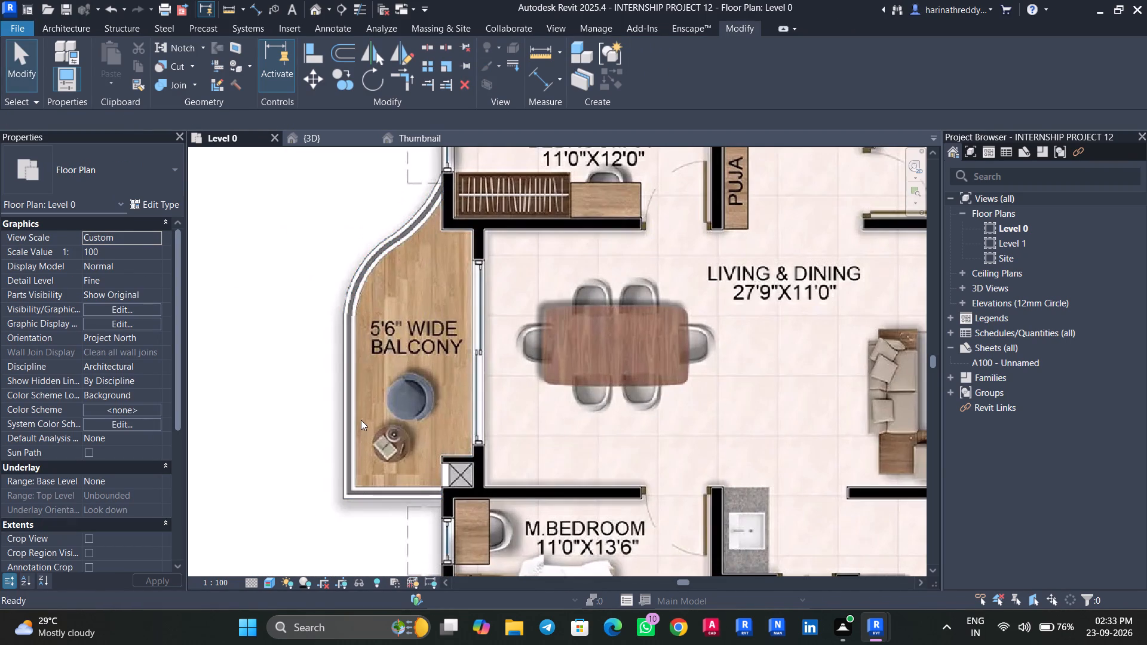
pyautogui.click(415, 377)
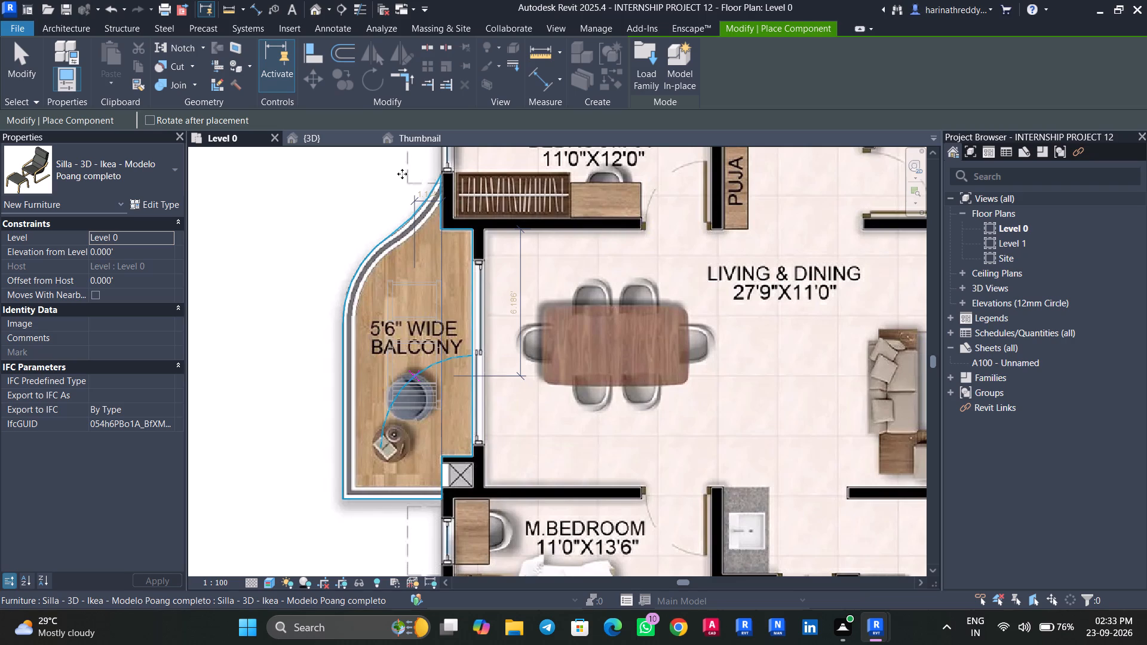
# Rotate apartment 6's balcony chair slightly clockwise so its footstool end tilts towards the dining door.
pyautogui.click(378, 90)
pyautogui.moveTo(412, 529); pyautogui.dragTo(437, 385, button='middle')
pyautogui.click(438, 436)
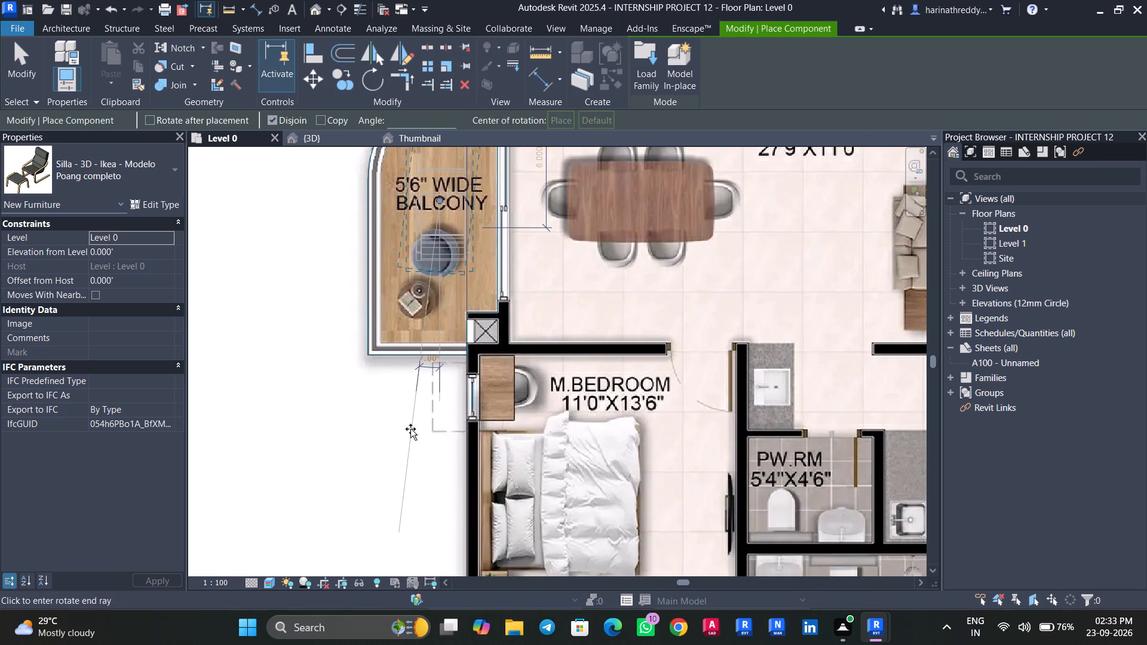
pyautogui.click(410, 428)
pyautogui.moveTo(391, 415); pyautogui.dragTo(381, 570, button='middle')
pyautogui.press('Escape')
pyautogui.press('Escape')
pyautogui.press('Escape')
# Reposition apartment 6's balcony chair with its back beside the dining door and its footstool angled diagonally towards the outer railing.
pyautogui.press('Tab')
pyautogui.click(428, 329)
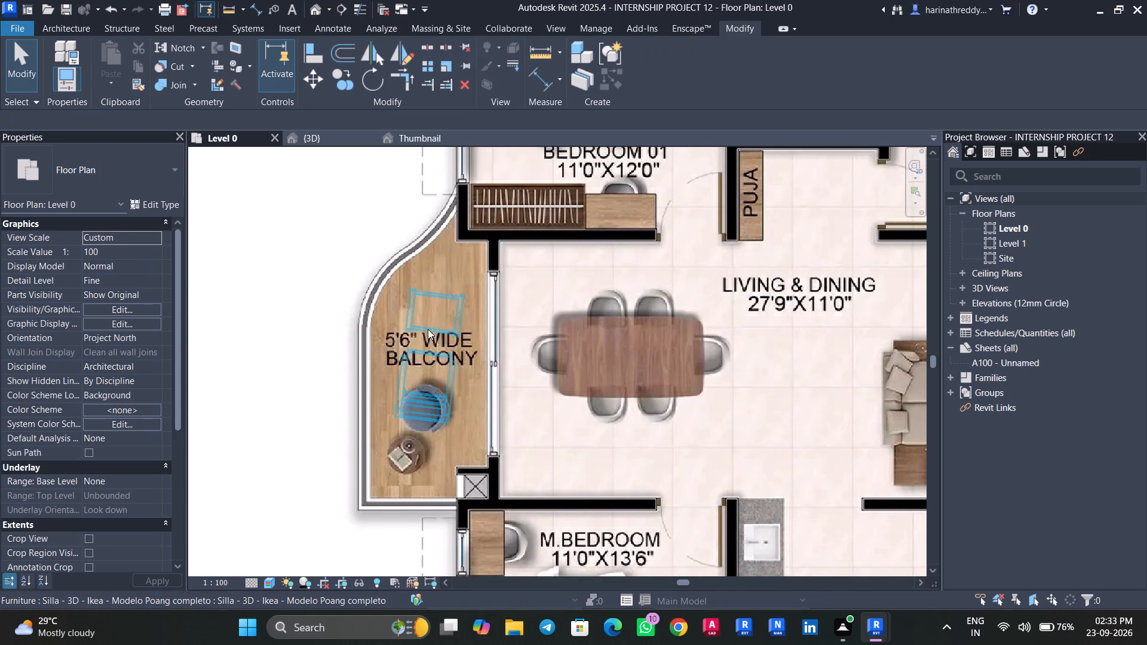
pyautogui.press('Down')
pyautogui.press('Down')
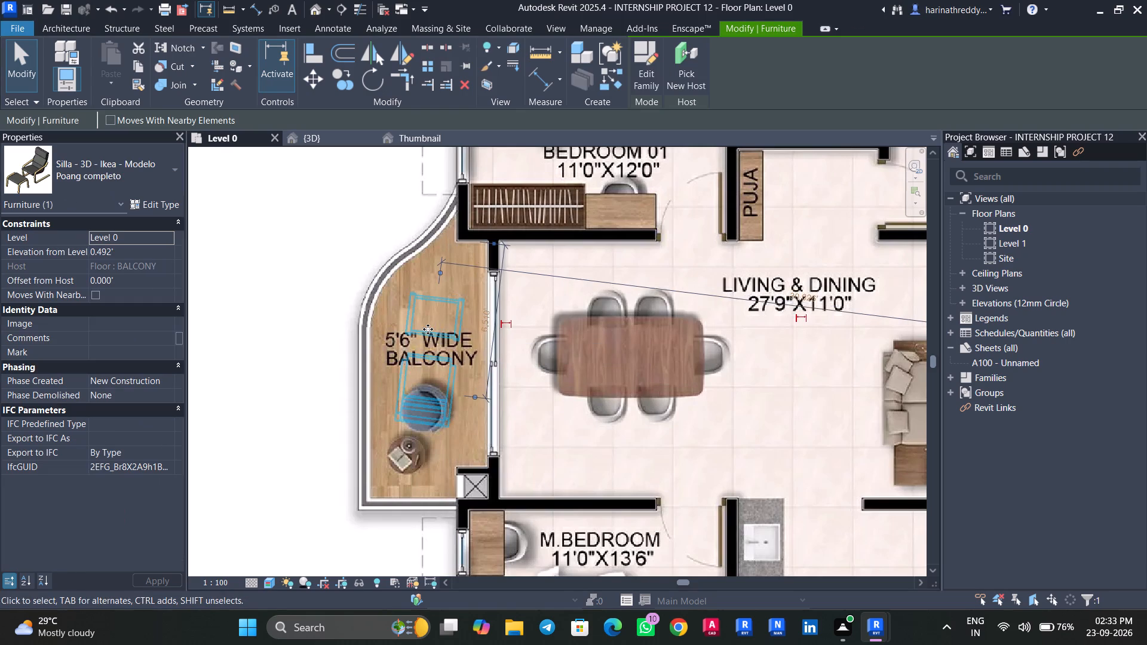
pyautogui.press('Down')
pyautogui.press('Down')
pyautogui.press('Down')
pyautogui.press('Down')
pyautogui.press('Down')
pyautogui.press('Down')
pyautogui.press('Down')
pyautogui.press('Down')
pyautogui.press('Down')
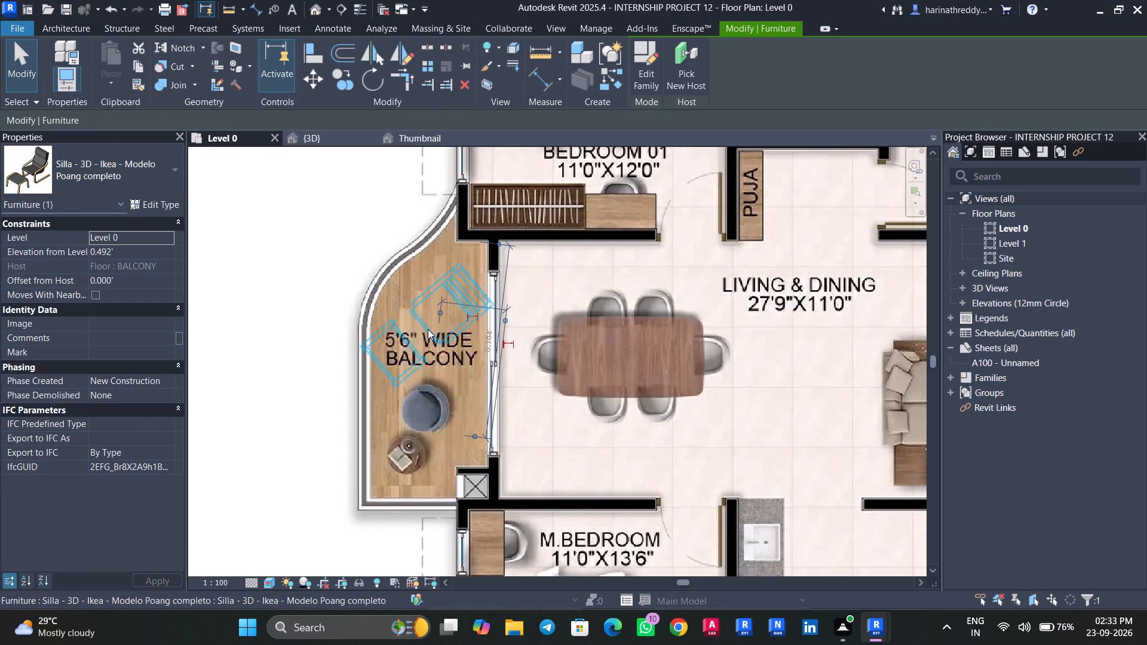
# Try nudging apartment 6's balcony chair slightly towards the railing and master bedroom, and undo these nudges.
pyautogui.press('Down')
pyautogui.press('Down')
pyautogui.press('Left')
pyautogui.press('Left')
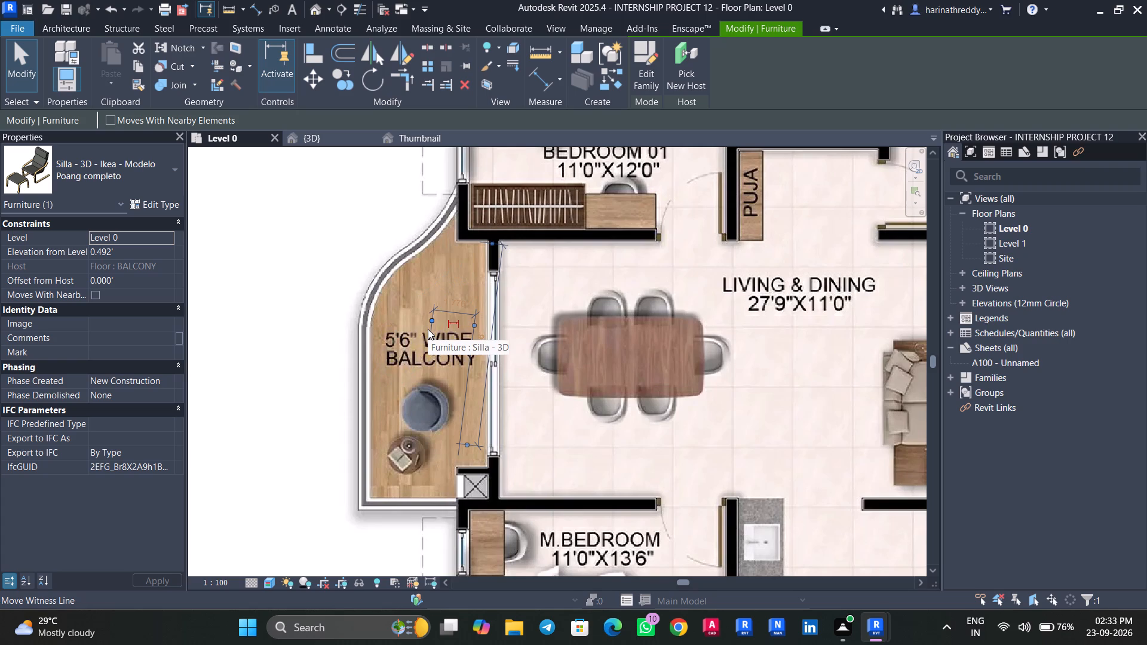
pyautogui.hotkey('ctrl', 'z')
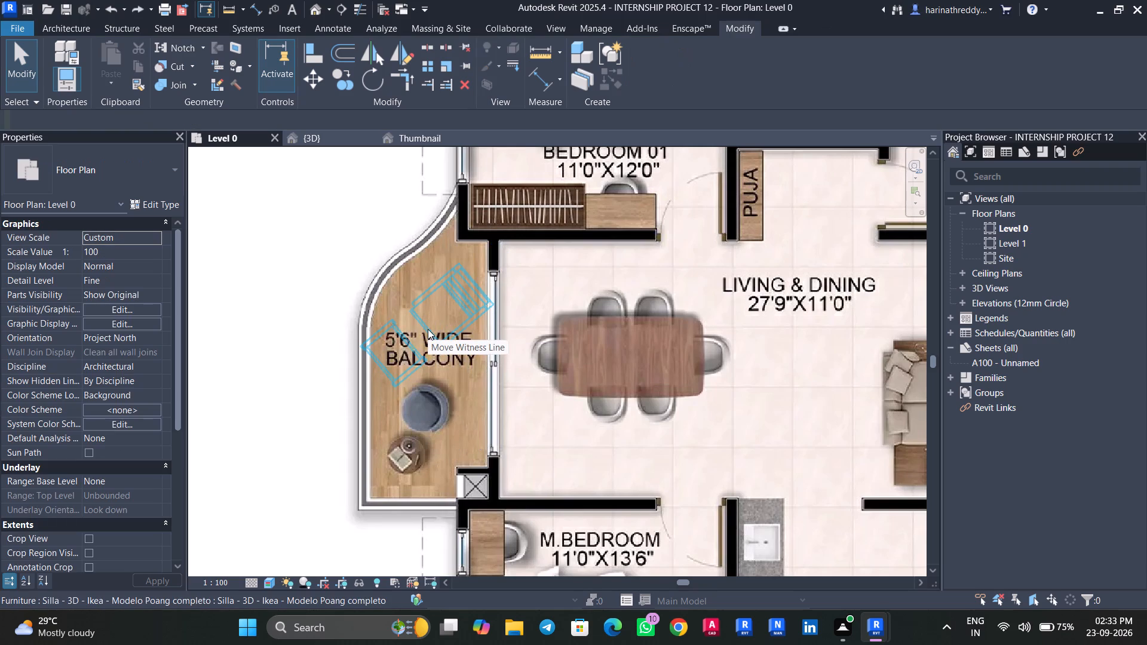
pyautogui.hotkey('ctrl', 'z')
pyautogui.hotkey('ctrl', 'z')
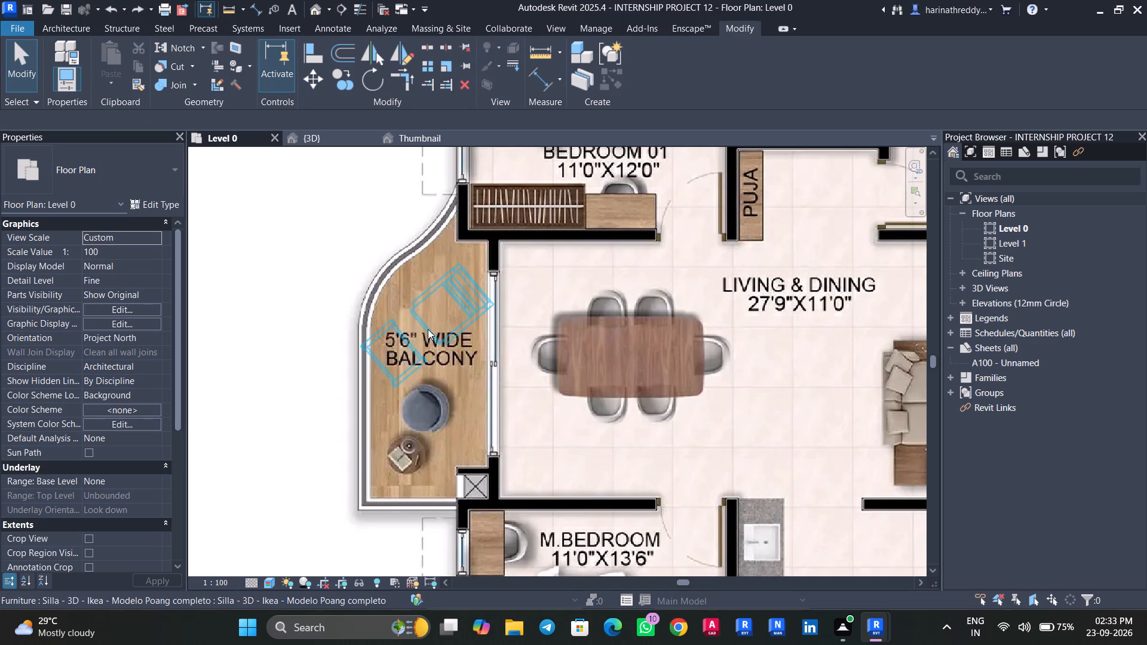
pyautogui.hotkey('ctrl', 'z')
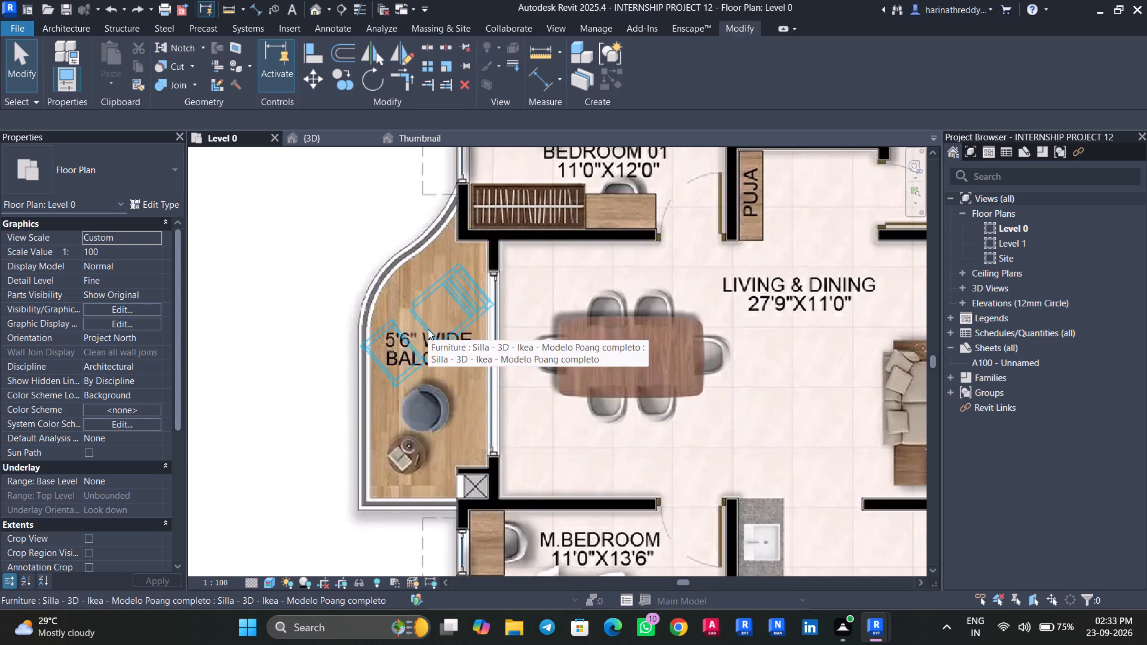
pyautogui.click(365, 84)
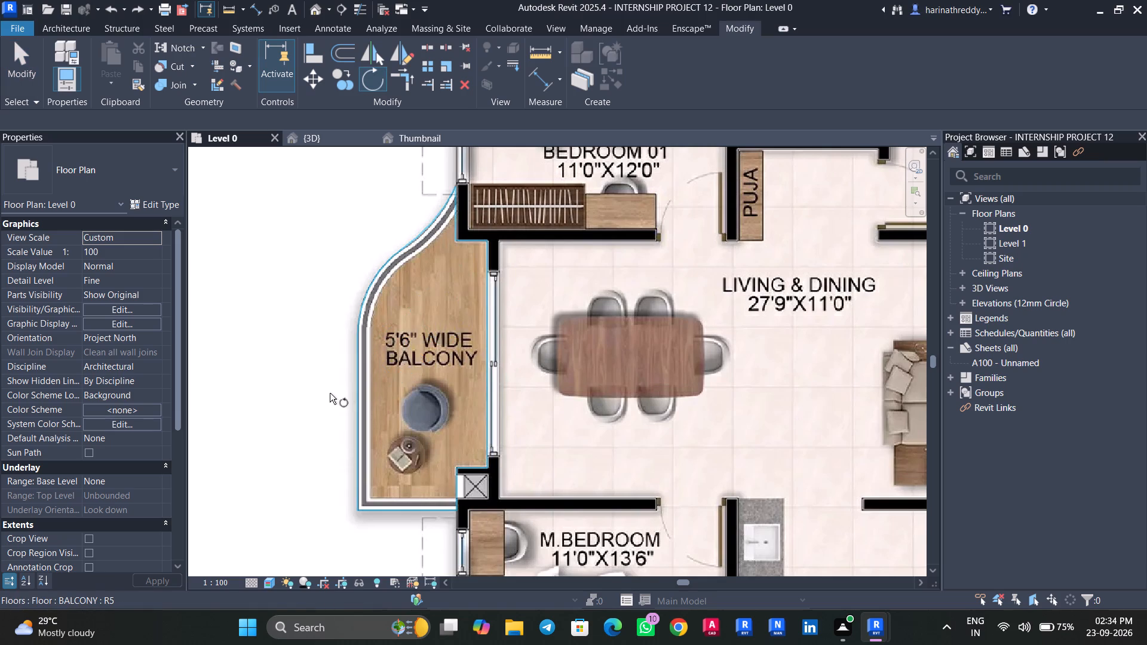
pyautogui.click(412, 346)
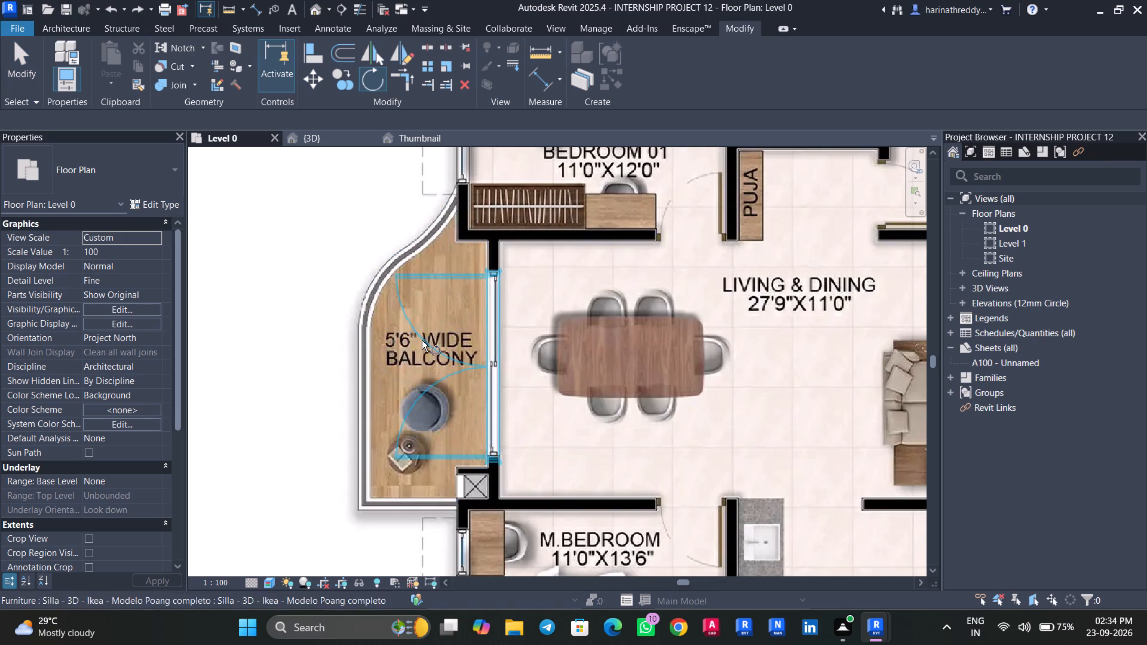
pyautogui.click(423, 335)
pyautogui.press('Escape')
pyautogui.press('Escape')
# Rotate apartment 6's balcony chair about 15° anticlockwise, swinging its footstool towards the master bedroom end.
pyautogui.click(403, 339)
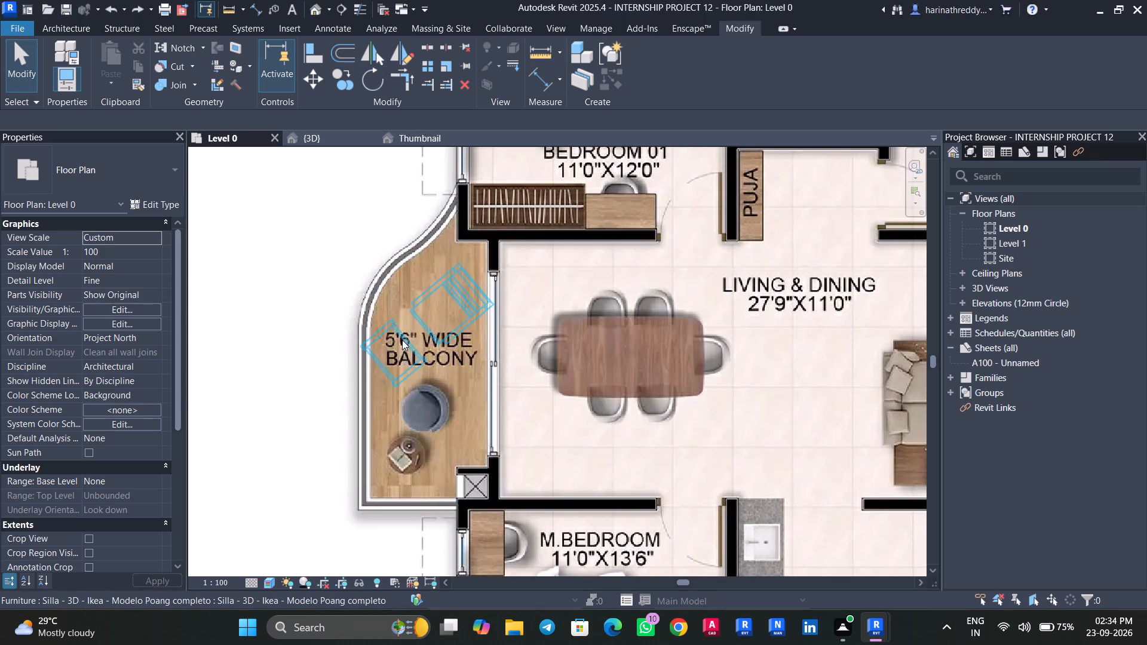
pyautogui.click(370, 80)
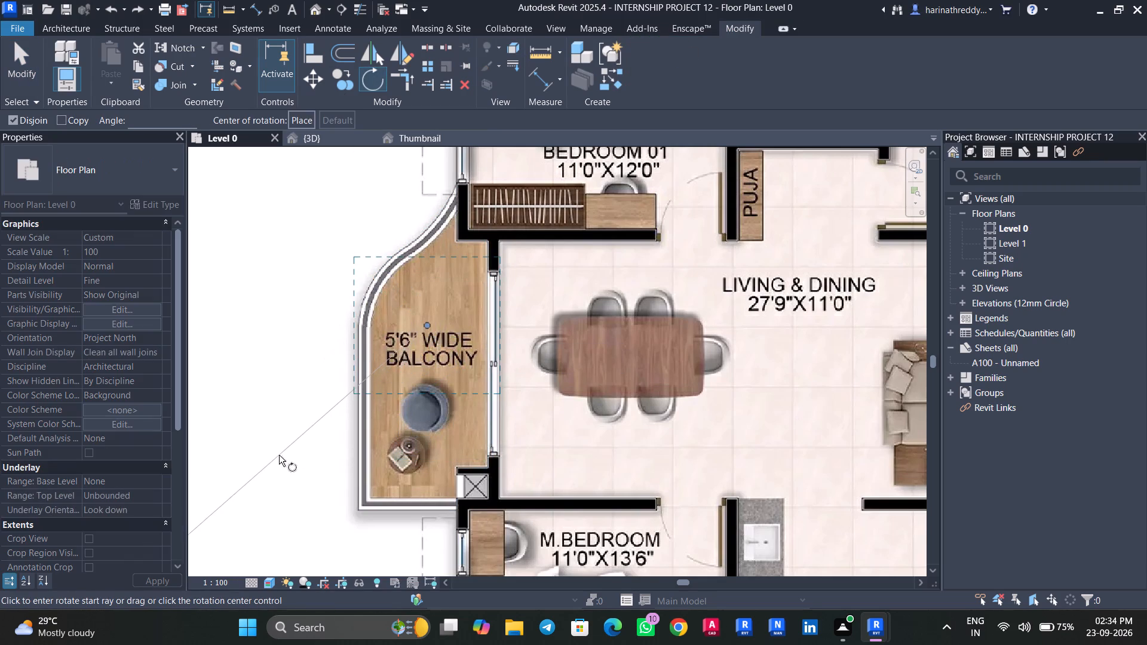
pyautogui.click(279, 455)
pyautogui.click(315, 493)
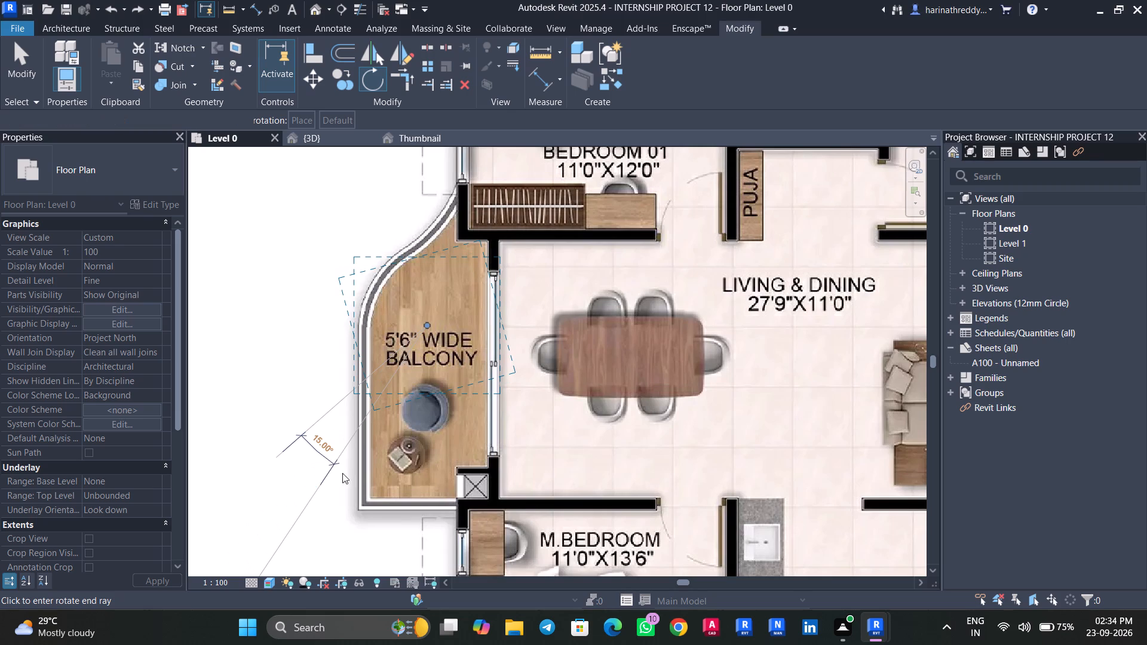
pyautogui.press('Escape')
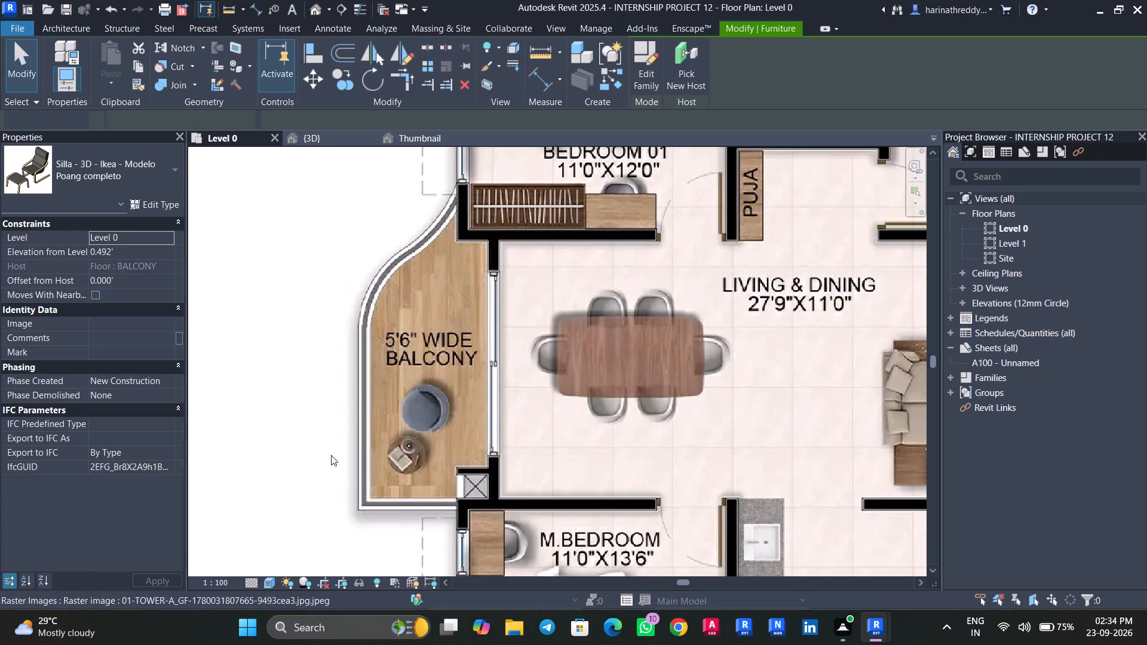
pyautogui.press('Escape')
# Examine the building in the 3D view from several sides, checking the furnished balconies and their Poang chairs.
pyautogui.scroll(-7, 324, 465)
pyautogui.scroll(1, 323, 459)
pyautogui.scroll(-4, 323, 459)
pyautogui.click(330, 139)
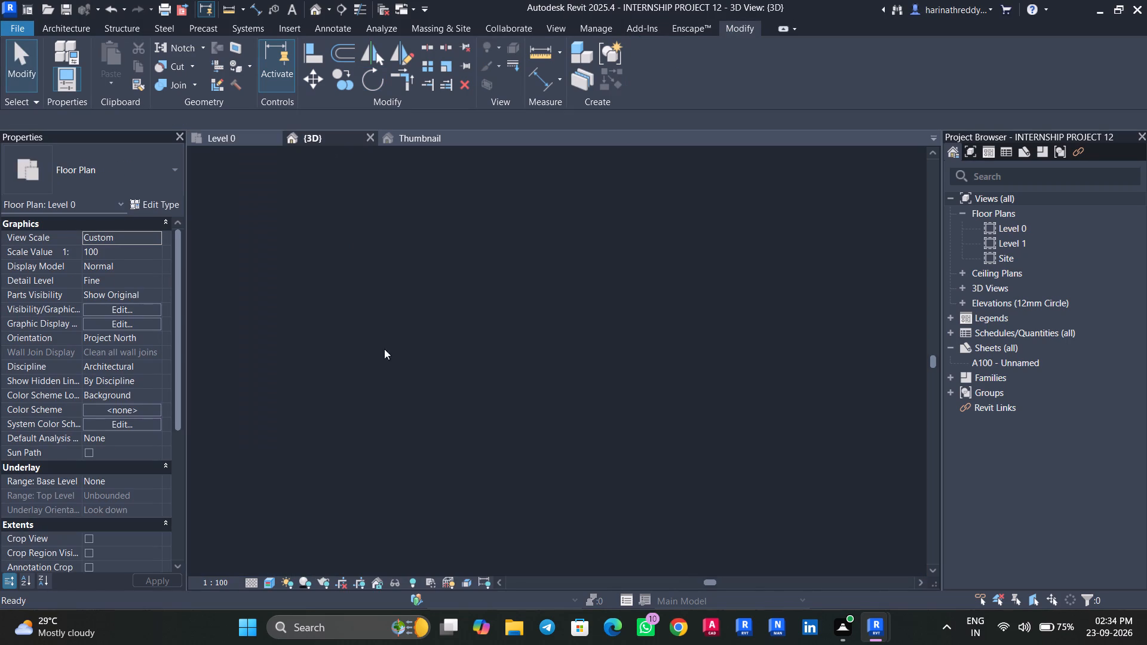
pyautogui.scroll(-12, 358, 494)
pyautogui.keyDown('shift'); pyautogui.moveTo(306, 431); pyautogui.dragTo(539, 435, button='middle'); pyautogui.keyUp('shift')
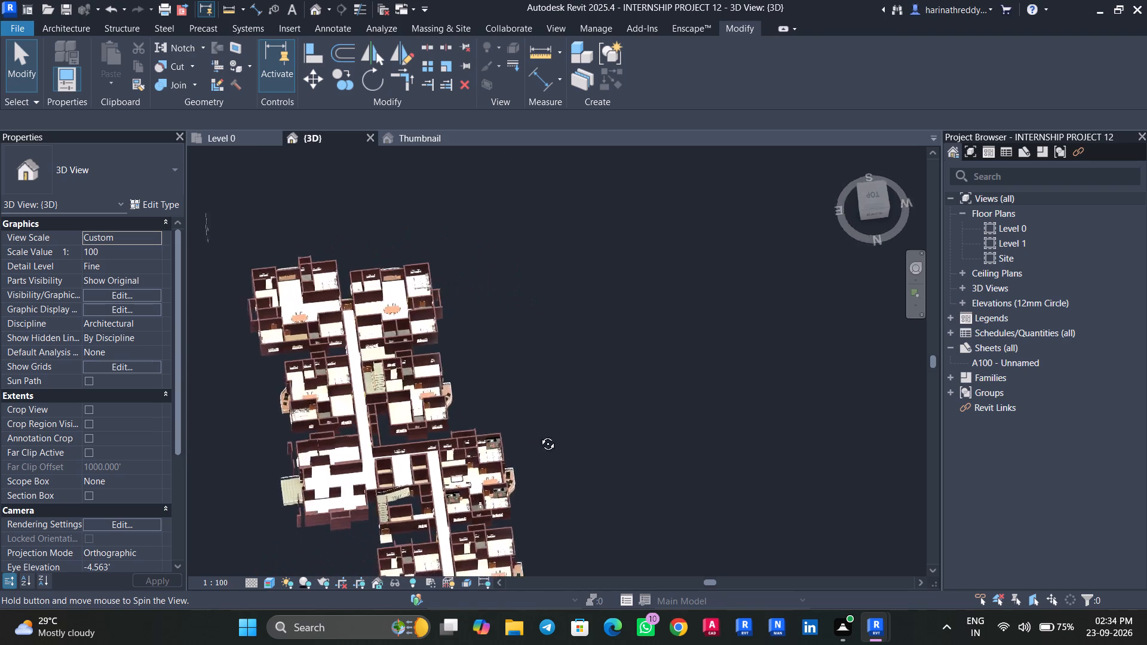
pyautogui.keyDown('shift'); pyautogui.moveTo(539, 435); pyautogui.dragTo(612, 431, button='middle'); pyautogui.keyUp('shift')
pyautogui.scroll(10, 400, 551)
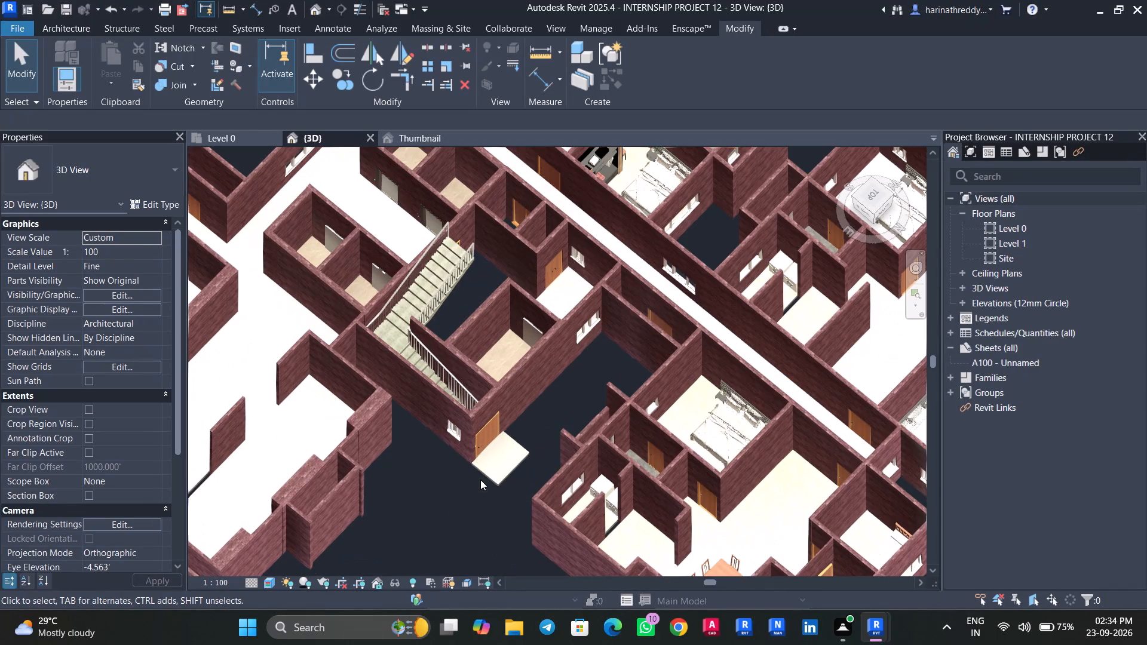
pyautogui.scroll(13, 480, 480)
pyautogui.scroll(-9, 388, 535)
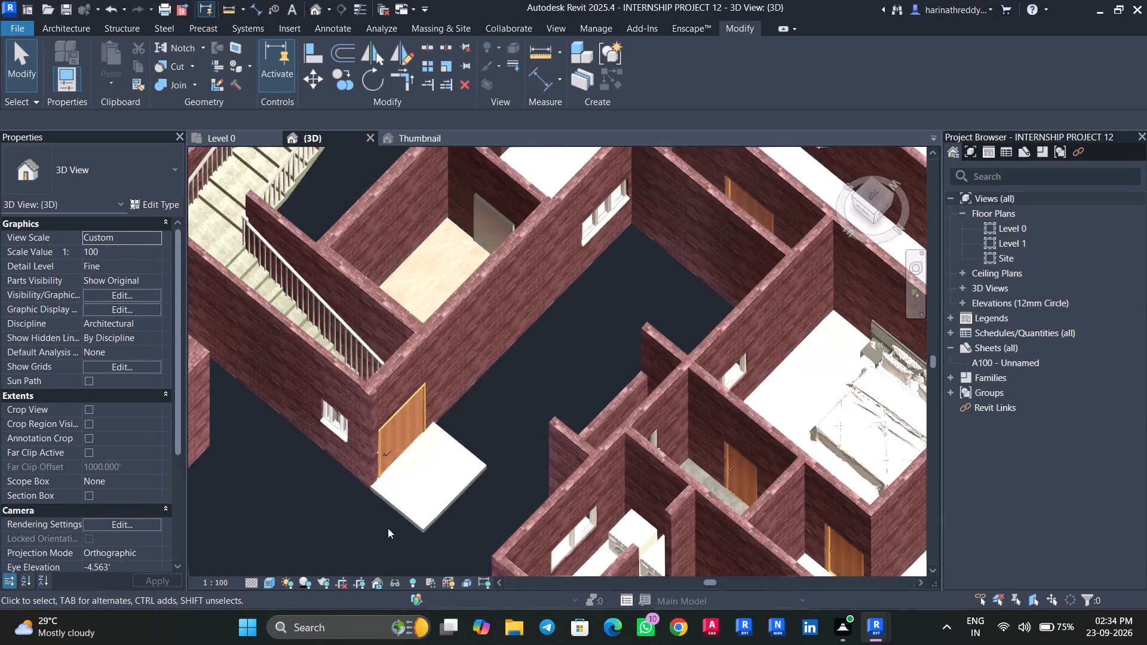
pyautogui.scroll(-13, 388, 528)
pyautogui.keyDown('shift'); pyautogui.moveTo(593, 560); pyautogui.dragTo(683, 435, button='middle'); pyautogui.keyUp('shift')
pyautogui.scroll(3, 204, 568)
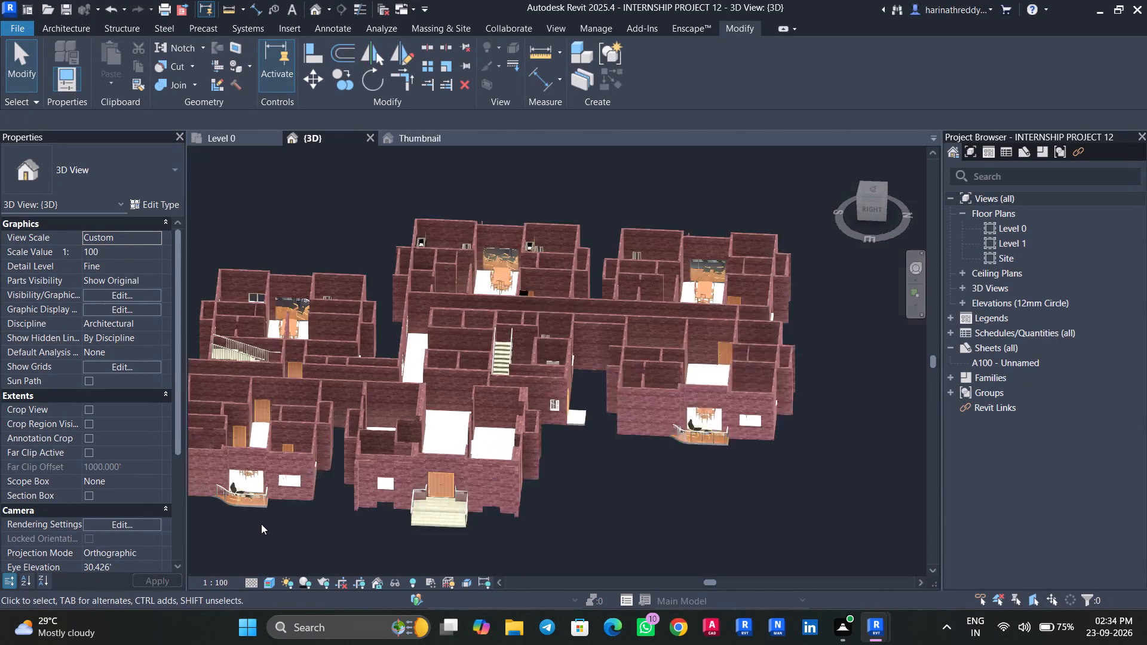
pyautogui.scroll(6, 261, 524)
pyautogui.moveTo(244, 512); pyautogui.dragTo(599, 513, button='middle')
pyautogui.scroll(-3, 533, 525)
pyautogui.moveTo(474, 536); pyautogui.dragTo(701, 497, button='middle')
pyautogui.keyDown('shift'); pyautogui.moveTo(585, 521); pyautogui.dragTo(750, 550, button='middle'); pyautogui.keyUp('shift')
pyautogui.scroll(-9, 562, 437)
pyautogui.keyDown('shift'); pyautogui.moveTo(504, 447); pyautogui.dragTo(518, 482, button='middle'); pyautogui.keyUp('shift')
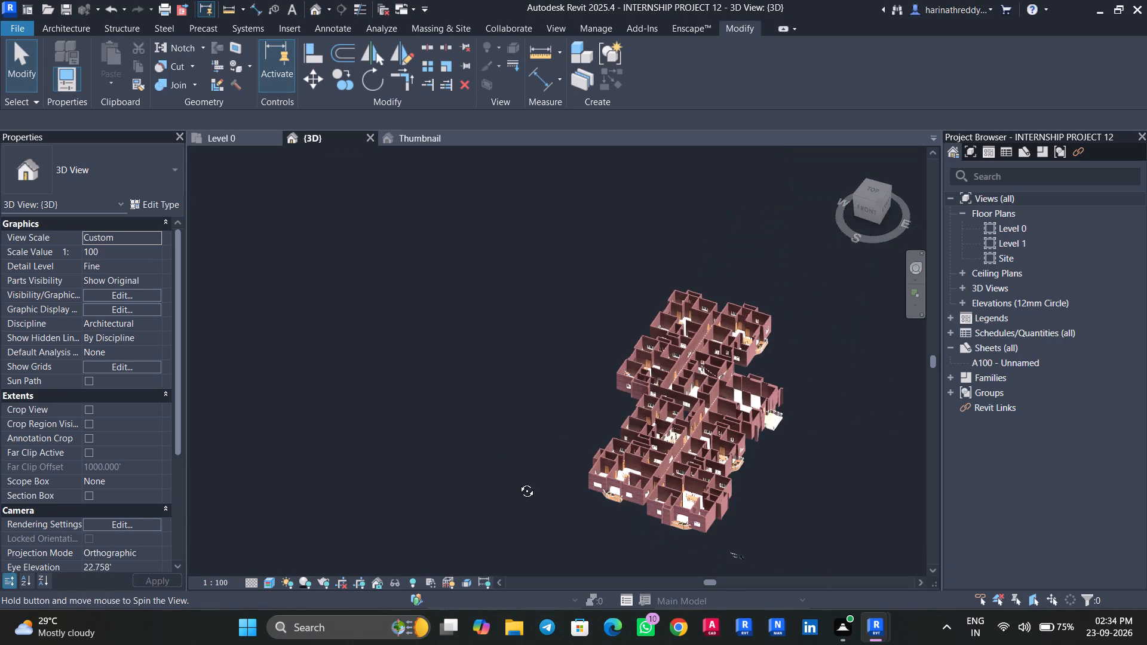
pyautogui.keyDown('shift'); pyautogui.moveTo(518, 482); pyautogui.dragTo(725, 439, button='middle'); pyautogui.keyUp('shift')
pyautogui.scroll(11, 716, 484)
pyautogui.scroll(3, 809, 472)
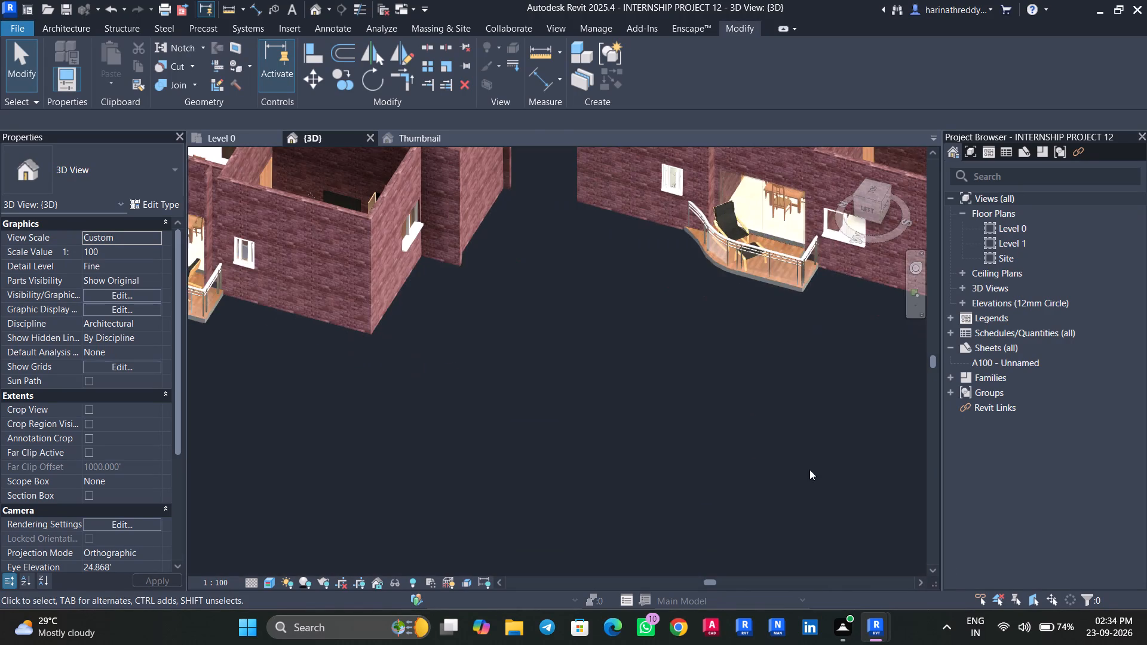
pyautogui.moveTo(801, 466); pyautogui.dragTo(522, 575, button='middle')
pyautogui.keyDown('shift'); pyautogui.moveTo(754, 493); pyautogui.dragTo(648, 340, button='middle'); pyautogui.keyUp('shift')
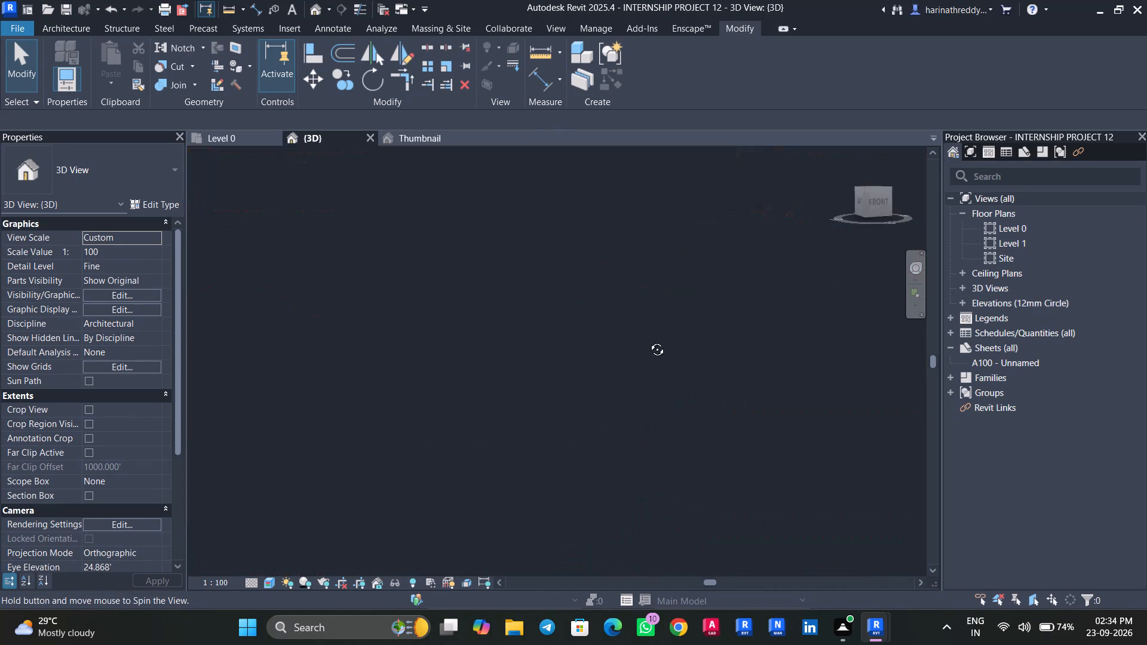
pyautogui.keyDown('shift'); pyautogui.moveTo(648, 340); pyautogui.dragTo(641, 463, button='middle'); pyautogui.keyUp('shift')
pyautogui.scroll(-11, 644, 463)
pyautogui.scroll(1, 644, 462)
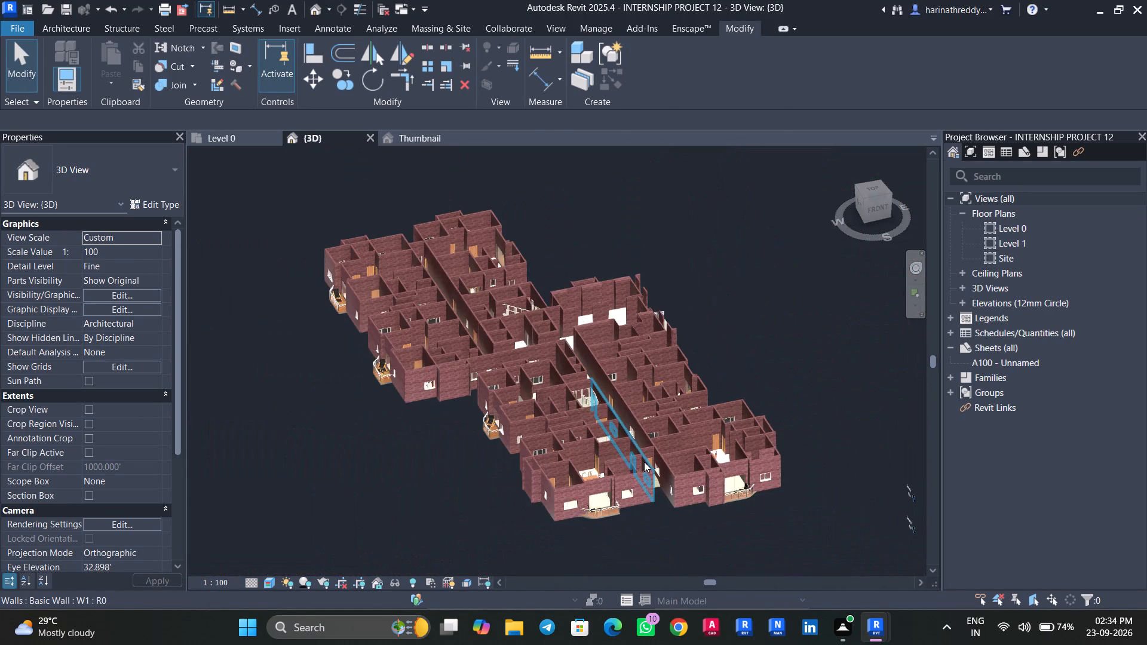
pyautogui.scroll(-1, 644, 462)
pyautogui.keyDown('shift'); pyautogui.moveTo(634, 542); pyautogui.dragTo(637, 553, button='middle'); pyautogui.keyUp('shift')
pyautogui.scroll(8, 617, 548)
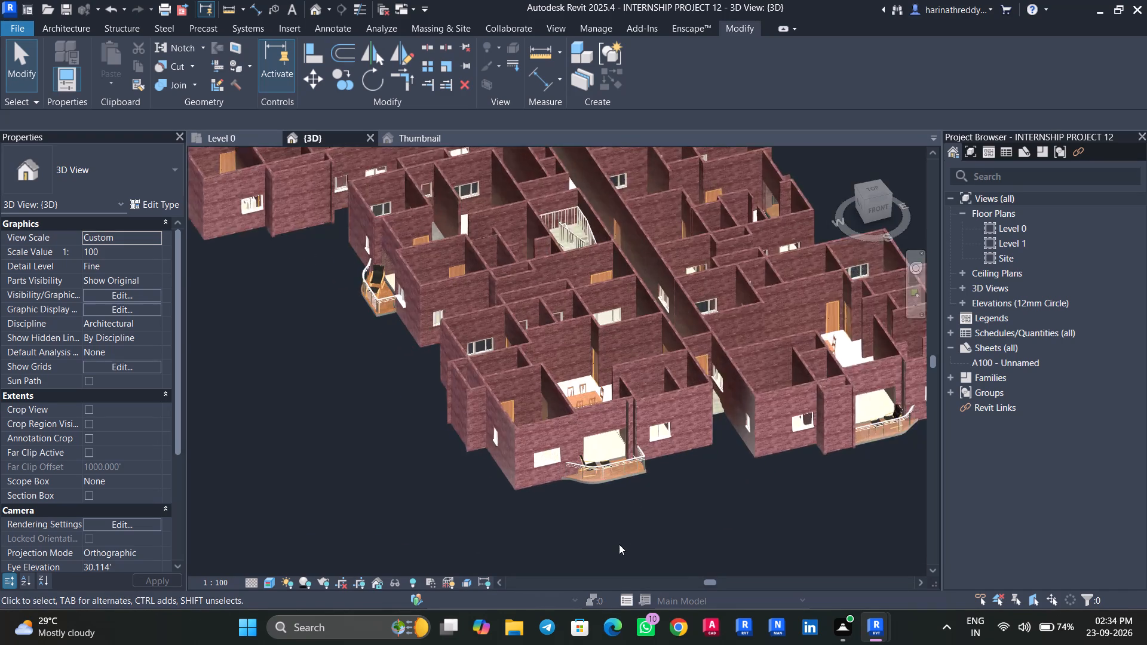
# Return to the Level 0 floor plan and look over apartment 6's rooms and the surrounding lobby areas.
pyautogui.click(219, 140)
pyautogui.scroll(-5, 303, 326)
pyautogui.scroll(7, 339, 417)
pyautogui.press('Tab')
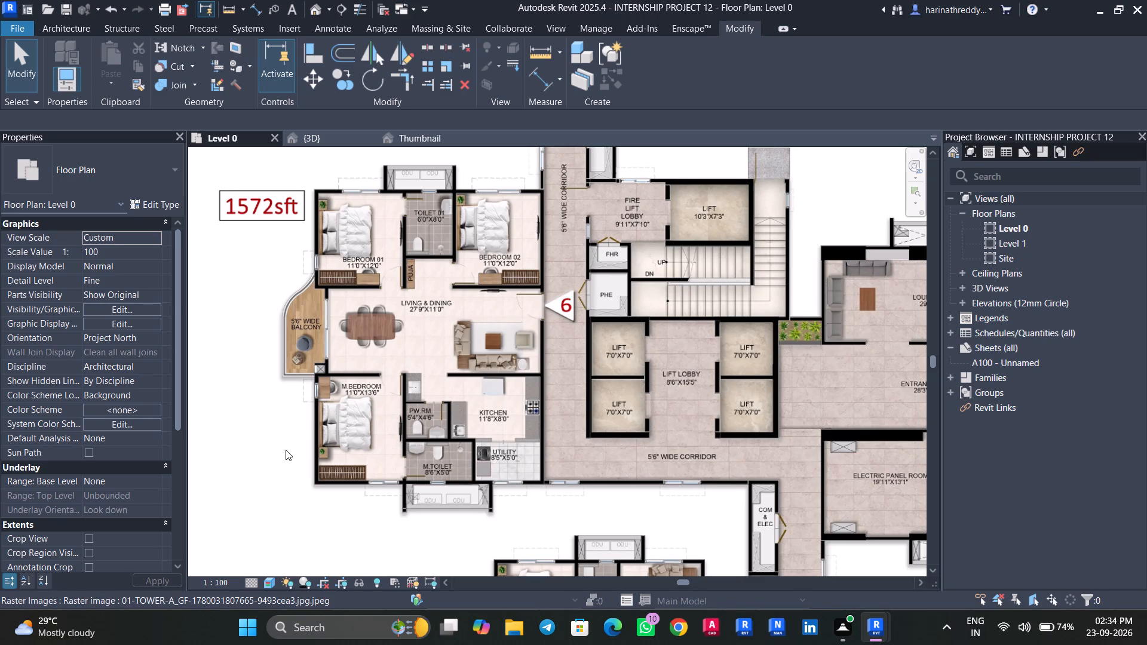
pyautogui.scroll(2, 287, 450)
pyautogui.scroll(-4, 289, 451)
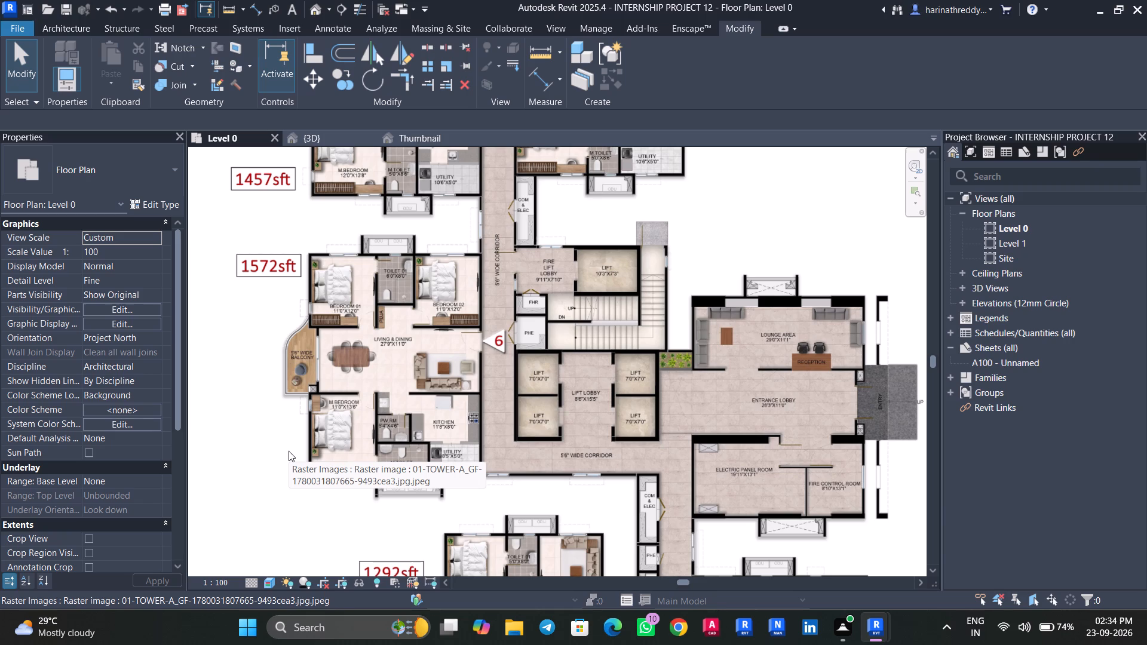
pyautogui.scroll(4, 289, 451)
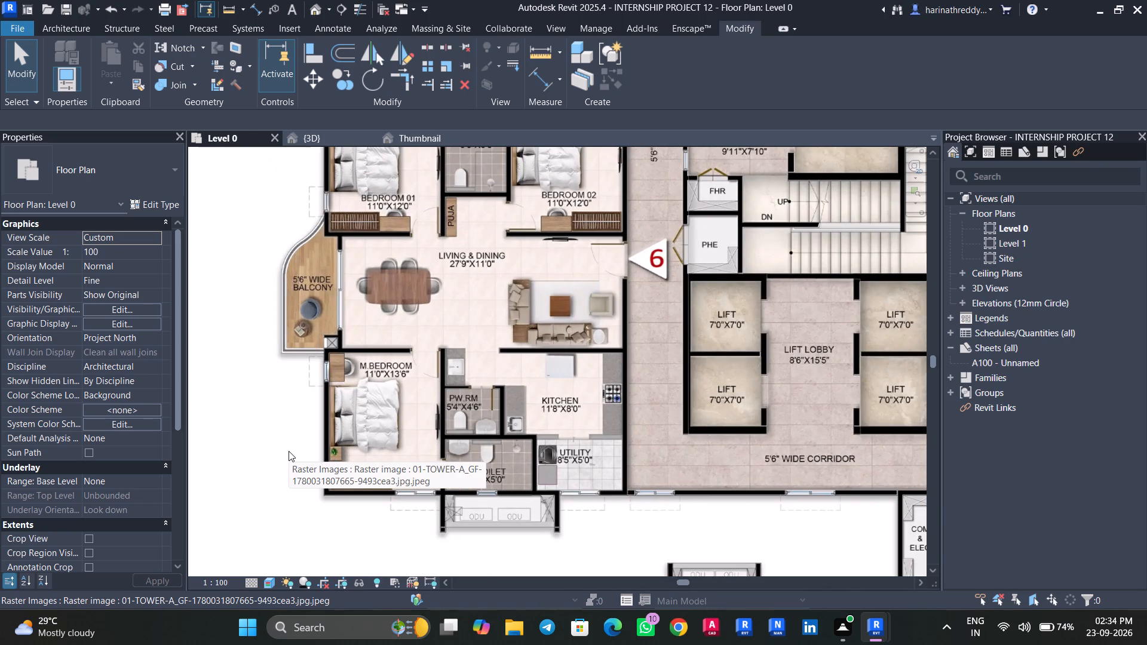
pyautogui.scroll(-1, 289, 451)
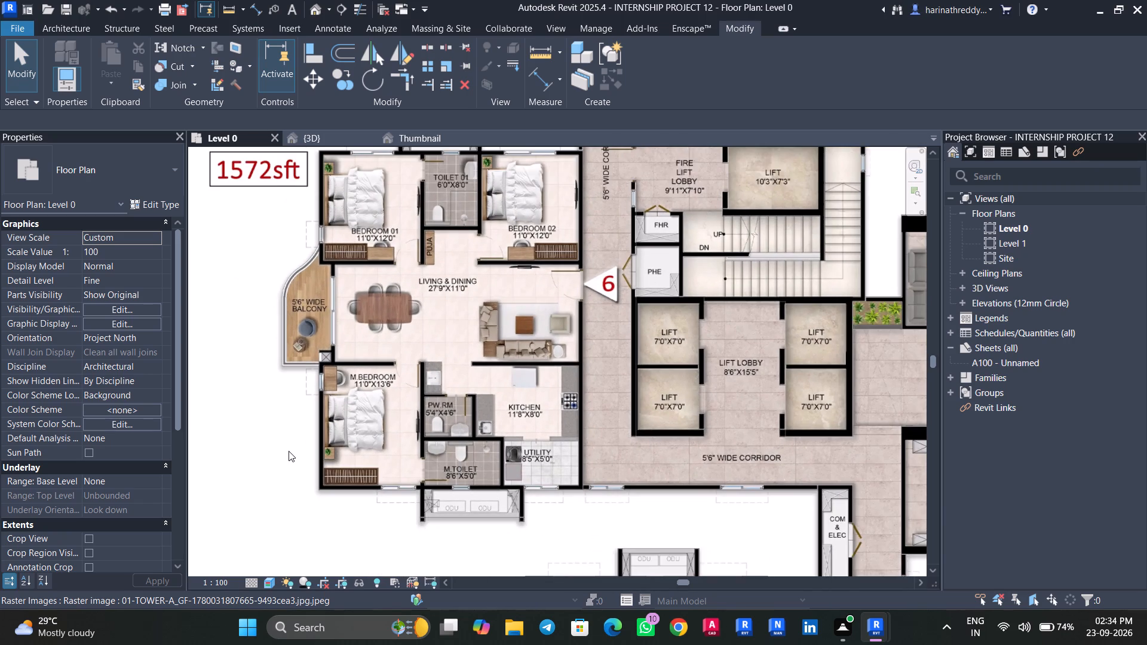
pyautogui.scroll(-2, 289, 451)
pyautogui.scroll(4, 289, 451)
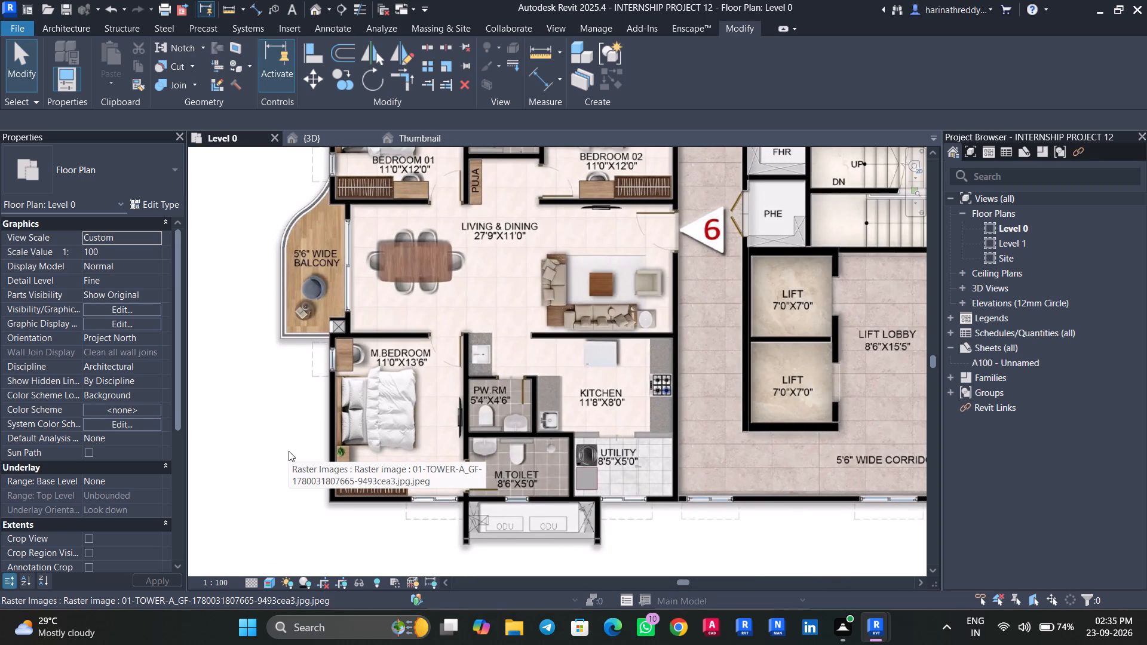
pyautogui.scroll(-5, 289, 451)
pyautogui.scroll(1, 289, 451)
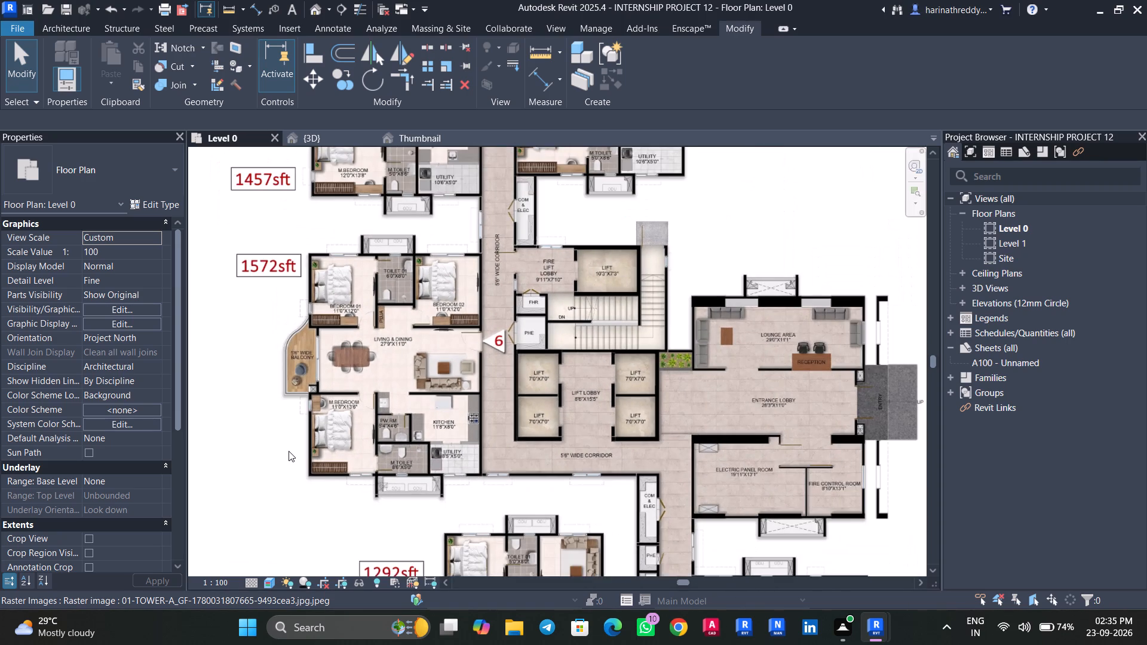
pyautogui.scroll(5, 289, 451)
pyautogui.scroll(-5, 289, 451)
pyautogui.scroll(5, 289, 451)
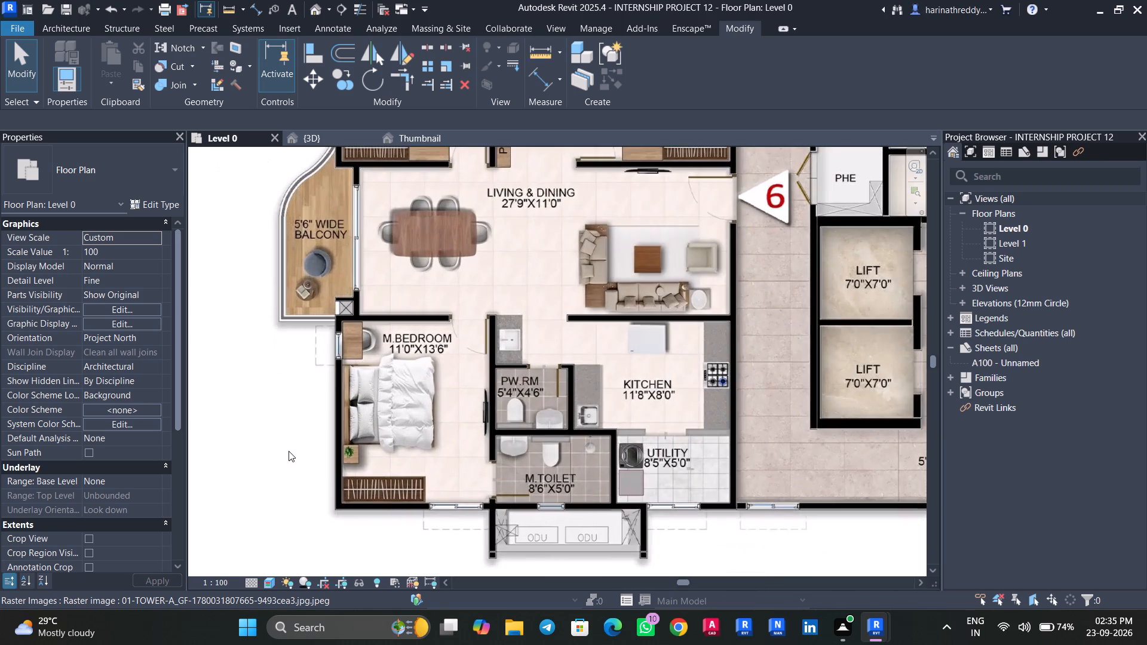
pyautogui.moveTo(274, 474); pyautogui.dragTo(194, 490, button='middle')
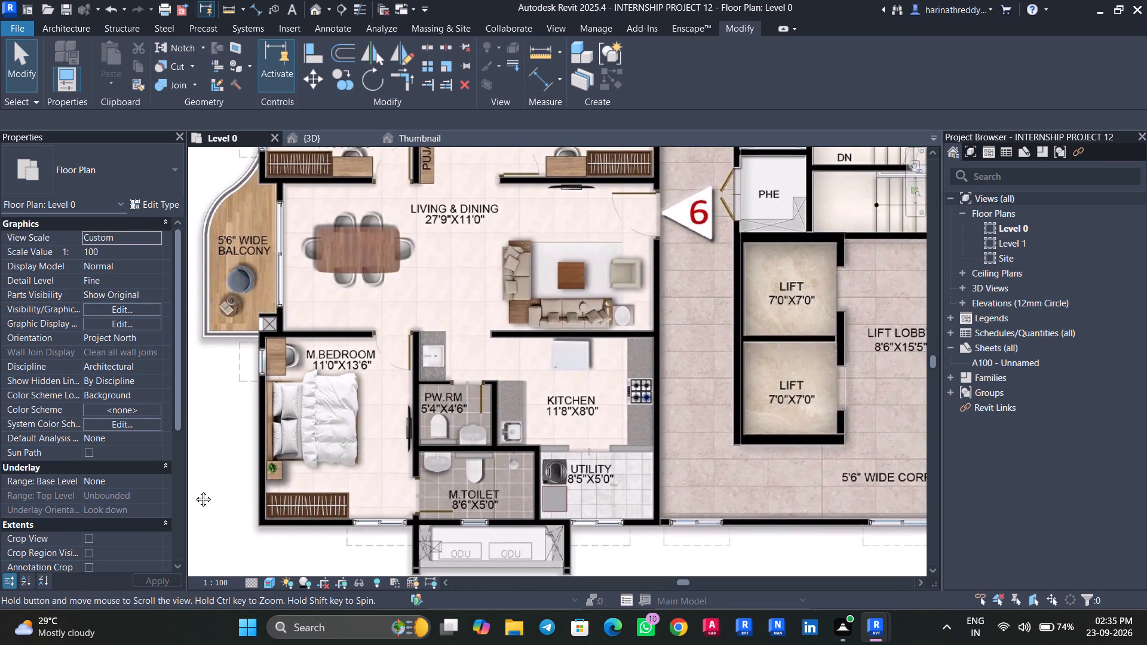
pyautogui.moveTo(194, 490); pyautogui.dragTo(168, 497, button='middle')
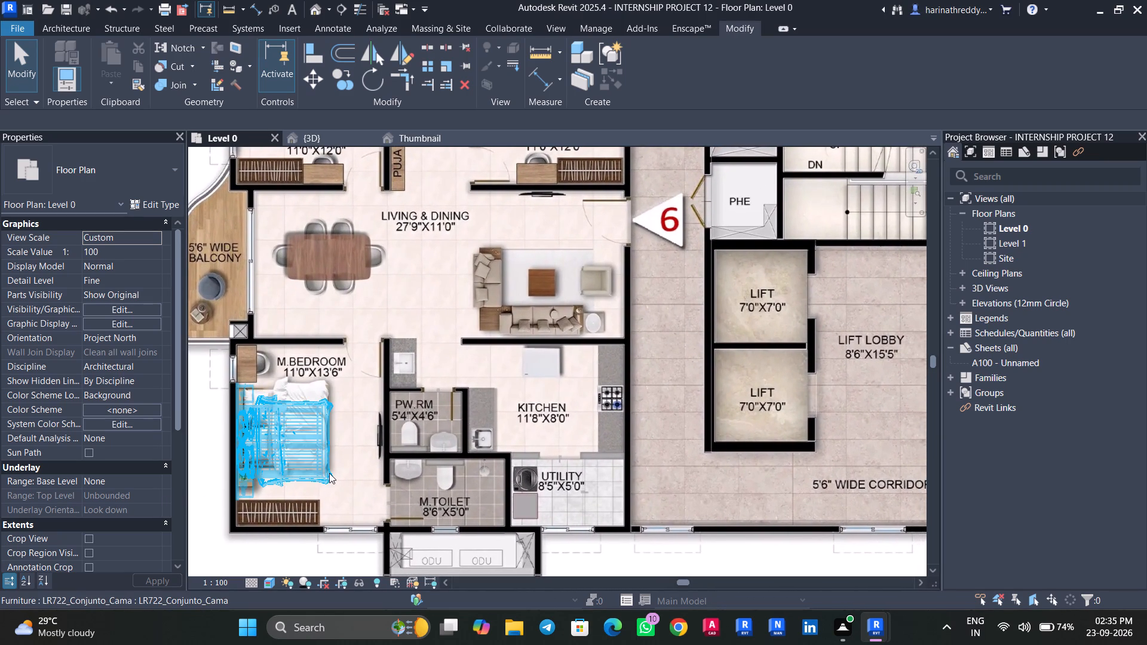
pyautogui.scroll(-11, 329, 473)
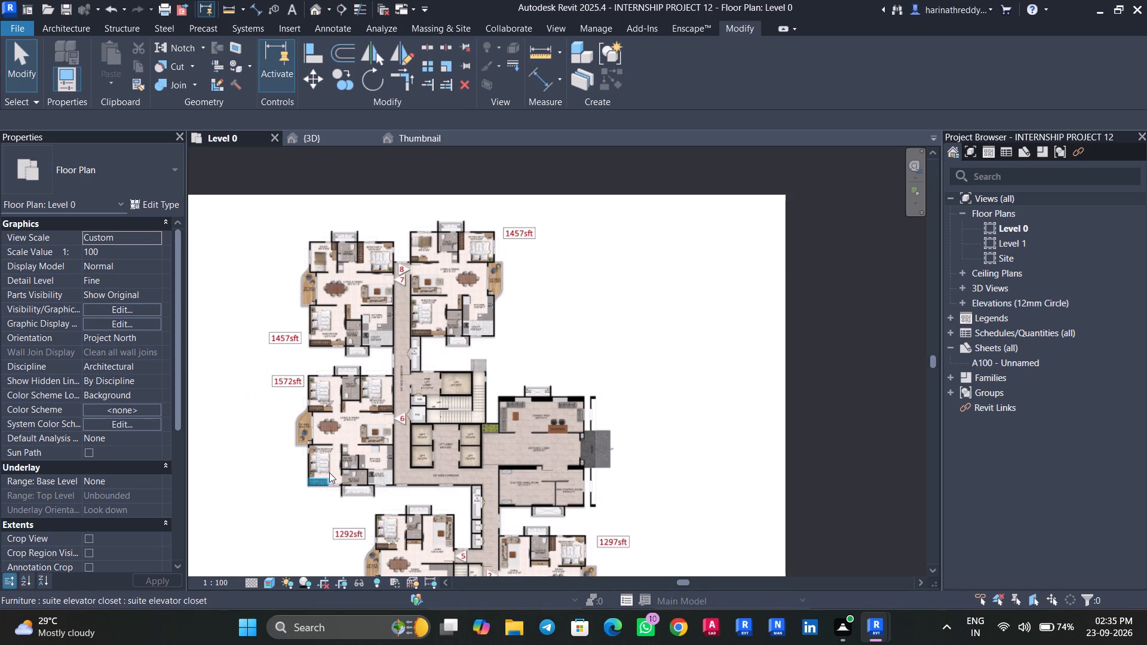
pyautogui.scroll(4, 329, 472)
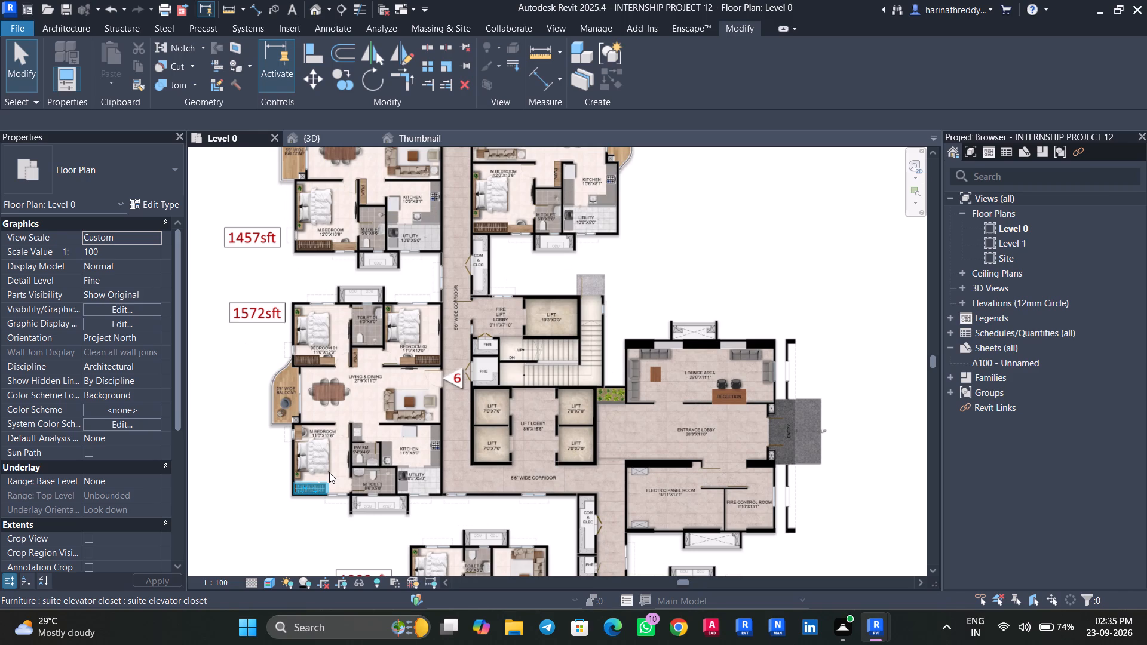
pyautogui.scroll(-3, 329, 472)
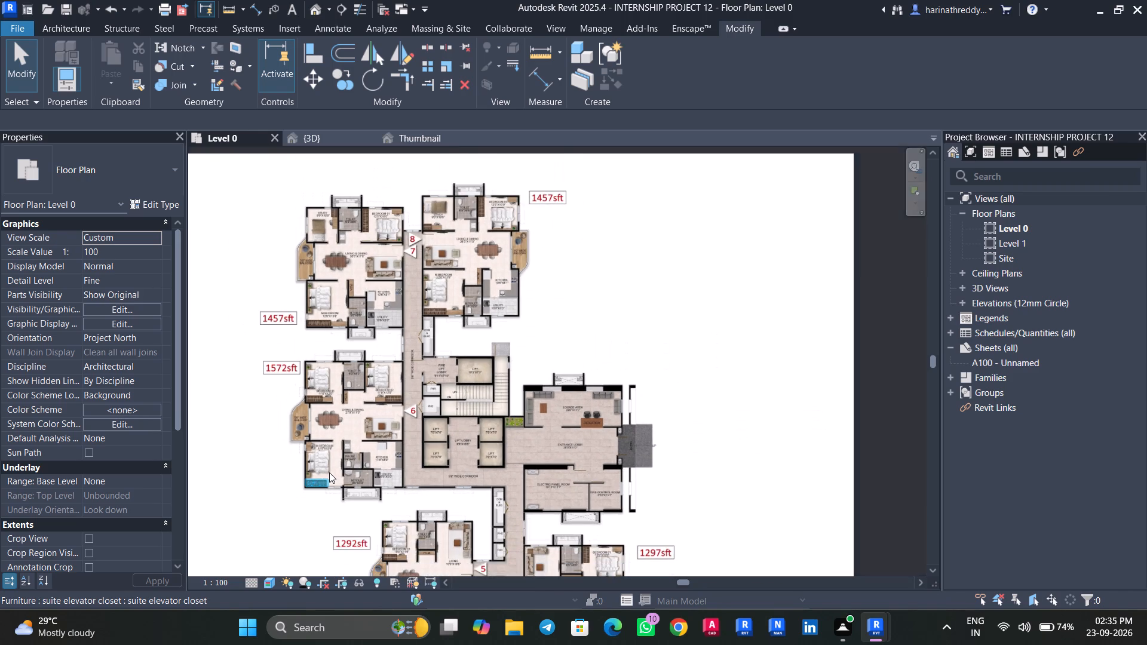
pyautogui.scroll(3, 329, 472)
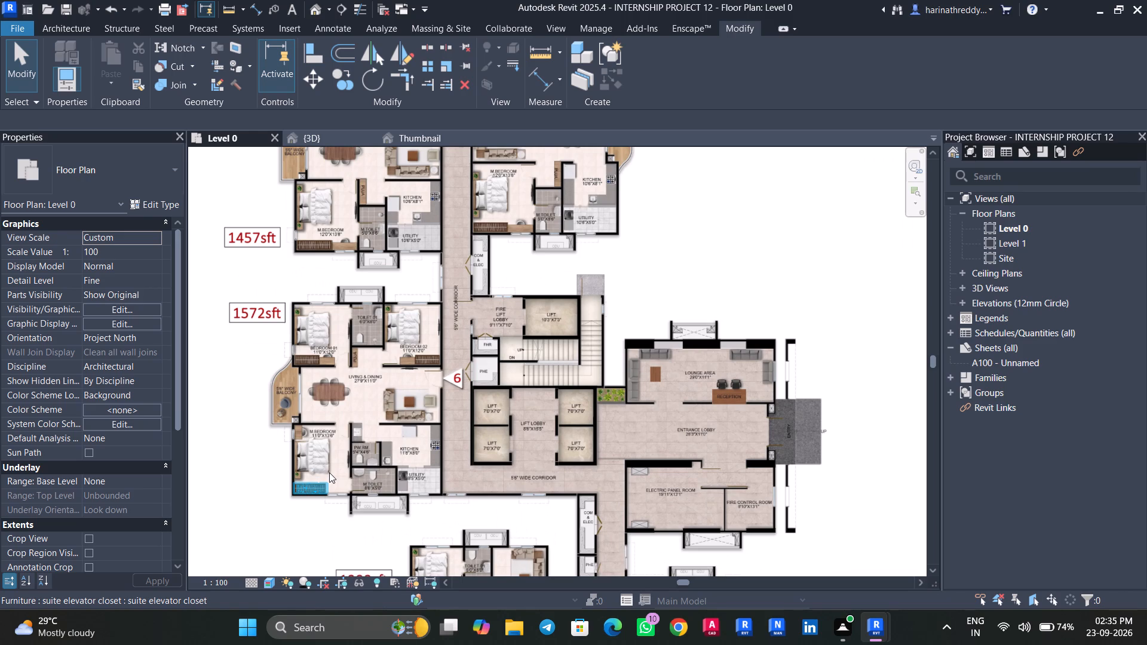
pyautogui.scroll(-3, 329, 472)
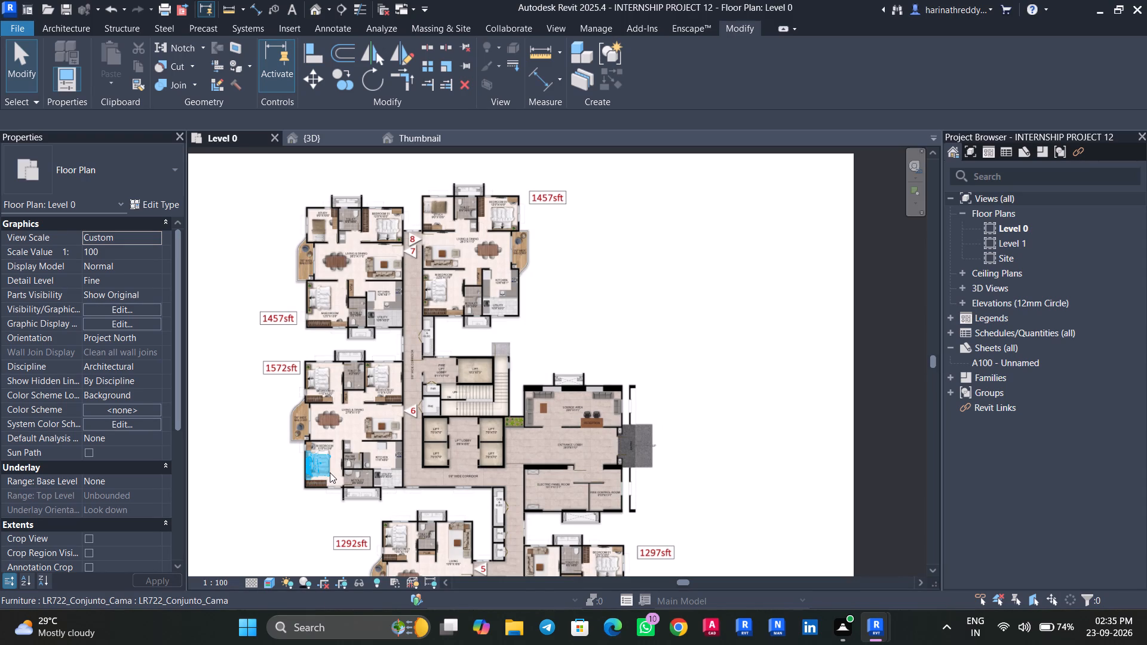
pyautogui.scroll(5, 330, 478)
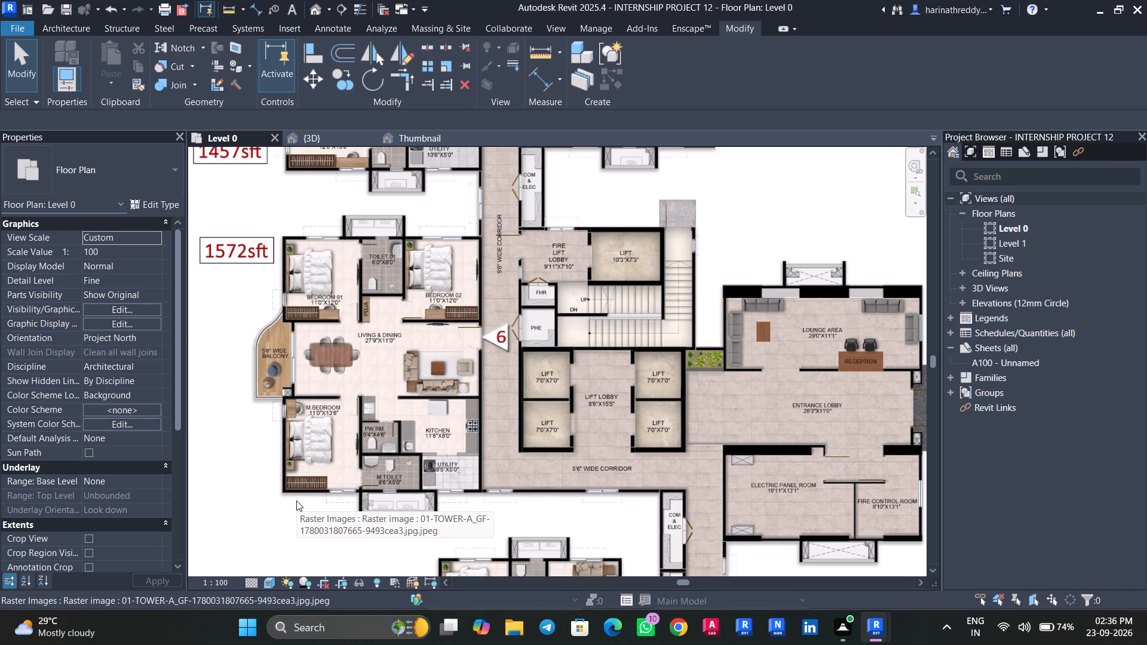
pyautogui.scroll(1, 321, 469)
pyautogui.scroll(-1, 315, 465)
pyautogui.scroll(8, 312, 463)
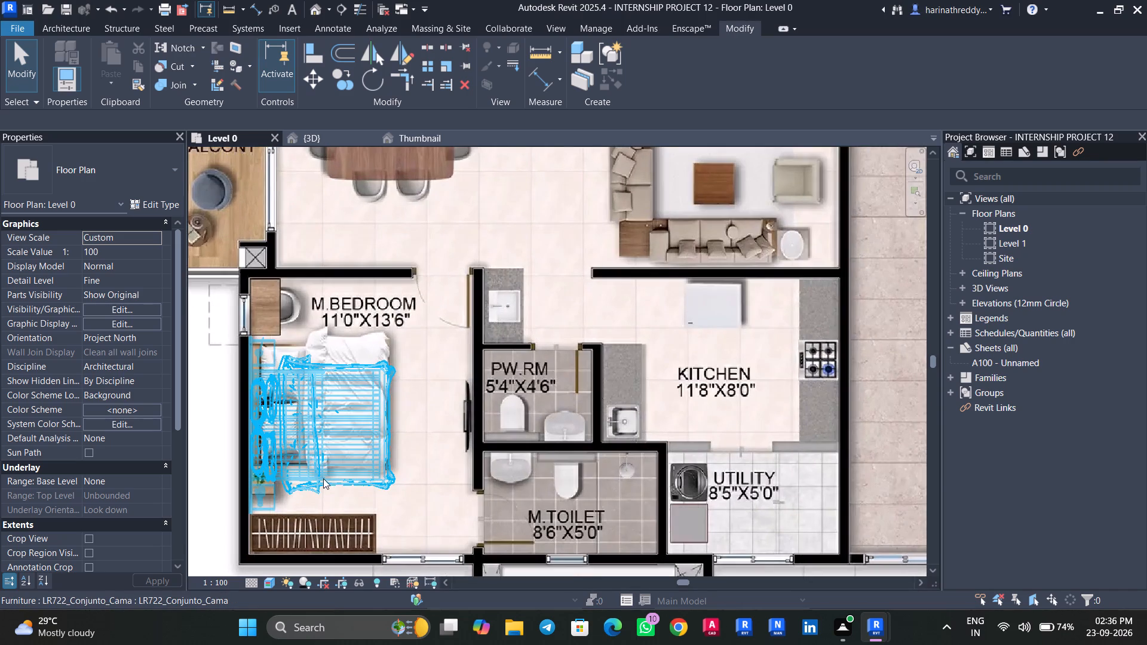
# Place a suite elevator closet component over the drawn wardrobe in apartment 5's Bedroom 01, turned to run along the wall shared with the dining area.
pyautogui.scroll(-5, 323, 478)
pyautogui.moveTo(358, 551); pyautogui.dragTo(302, 445, button='middle')
pyautogui.scroll(-5, 302, 447)
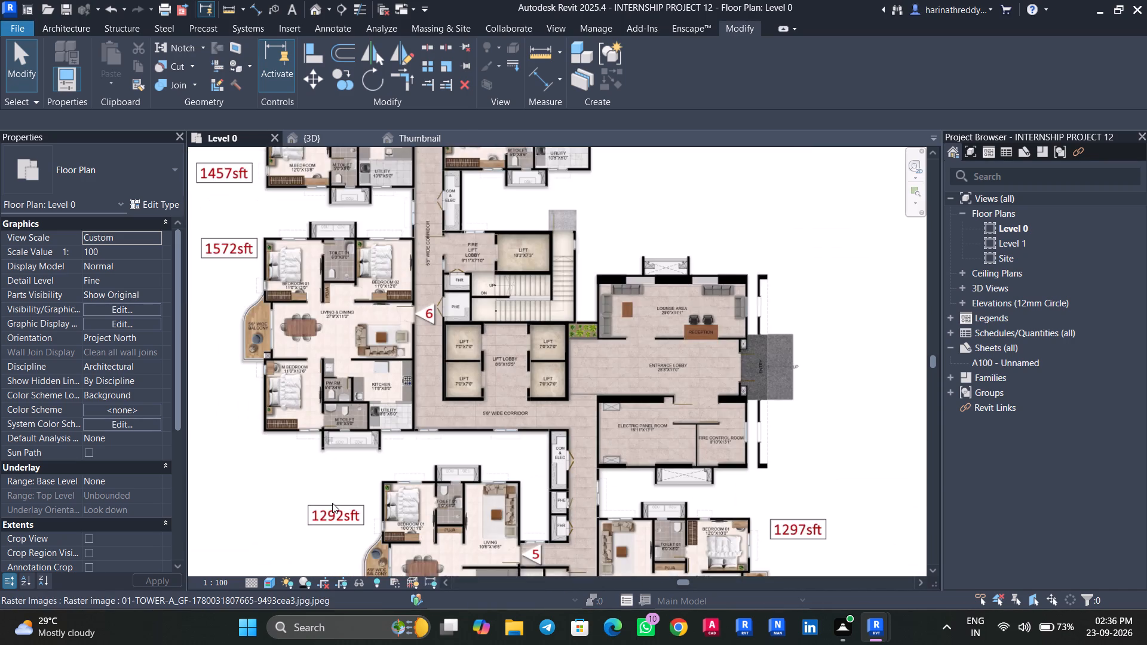
pyautogui.moveTo(331, 492); pyautogui.dragTo(330, 315, button='middle')
pyautogui.scroll(6, 429, 355)
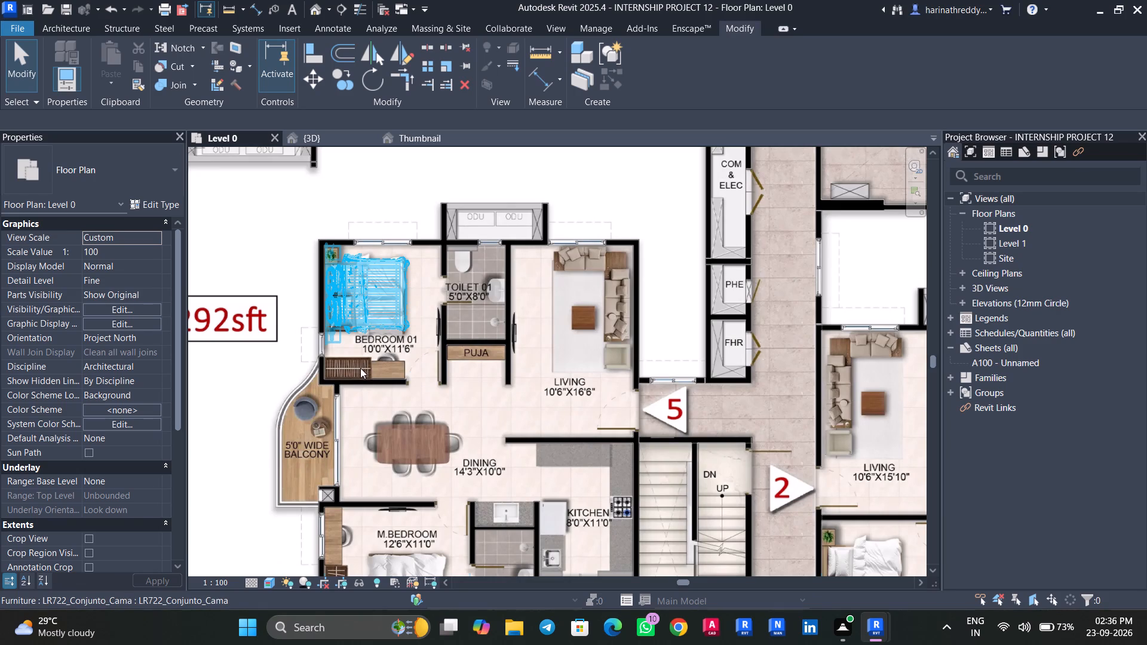
pyautogui.write('cm')
pyautogui.click(80, 178)
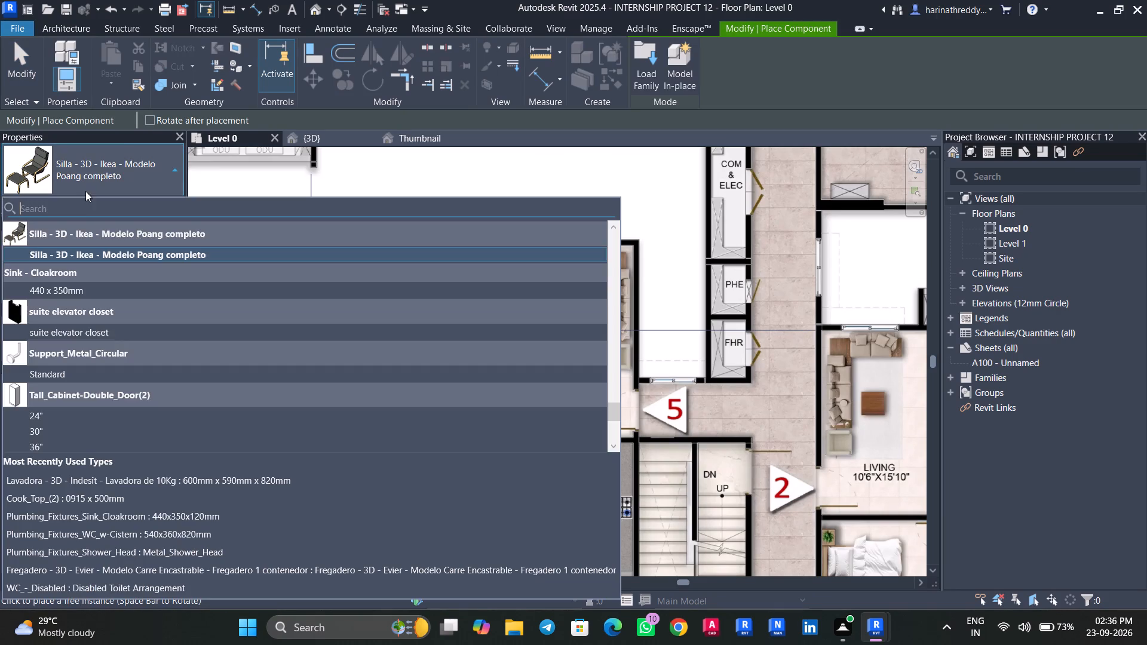
pyautogui.scroll(19, 97, 343)
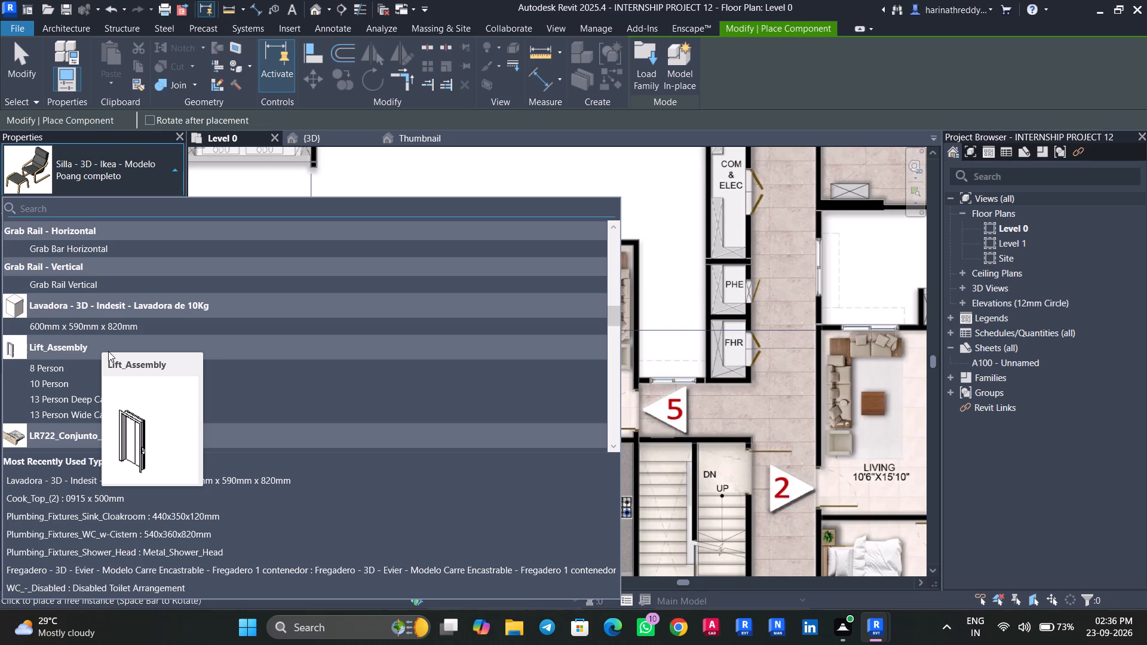
pyautogui.scroll(8, 122, 355)
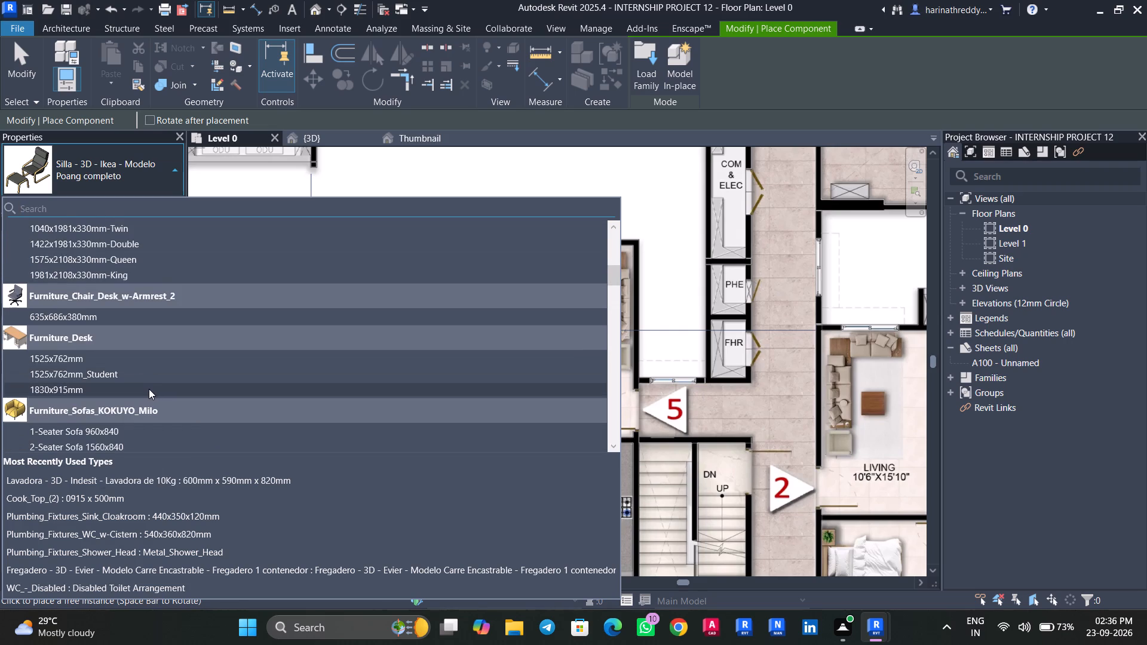
pyautogui.scroll(8, 149, 389)
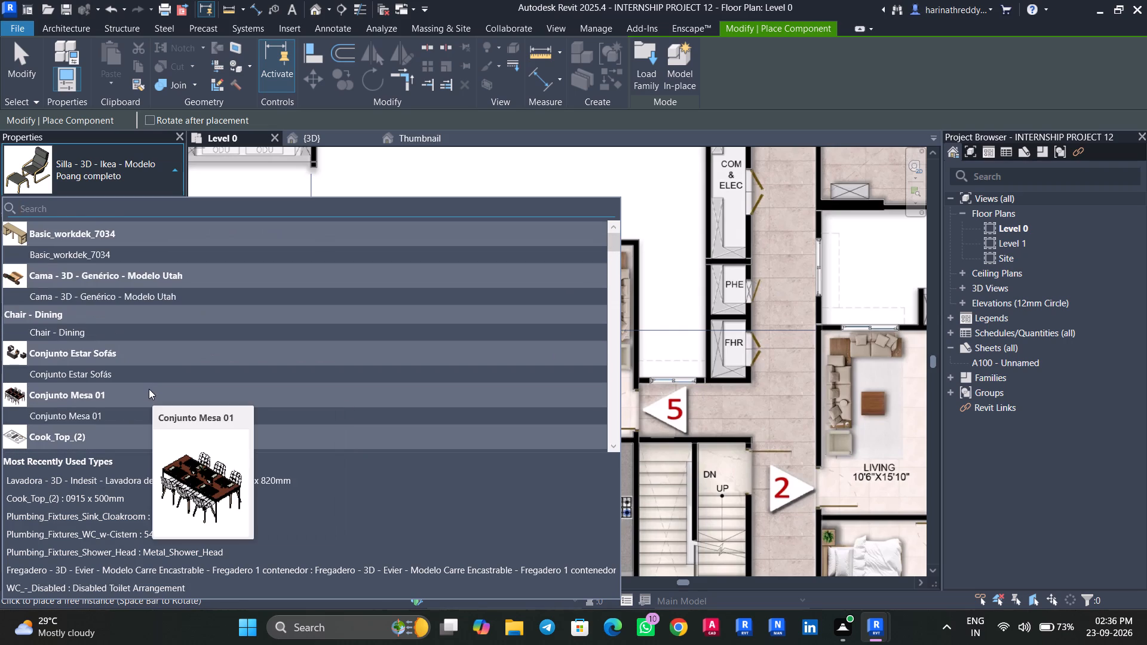
pyautogui.scroll(2, 149, 389)
pyautogui.scroll(-8, 149, 389)
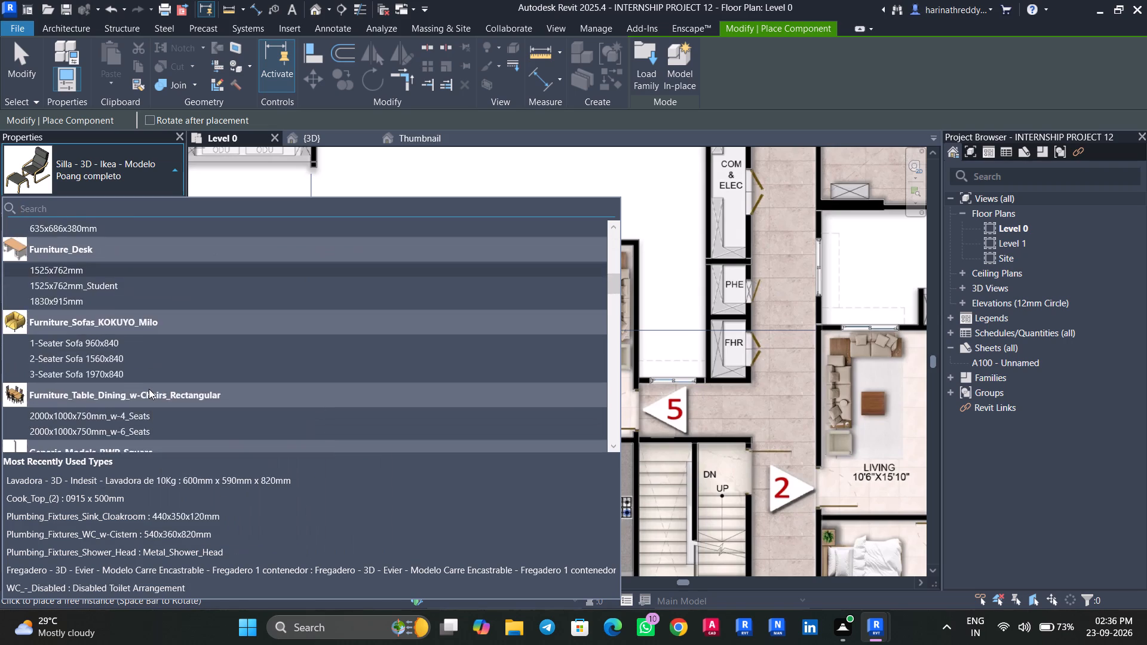
pyautogui.scroll(-10, 149, 389)
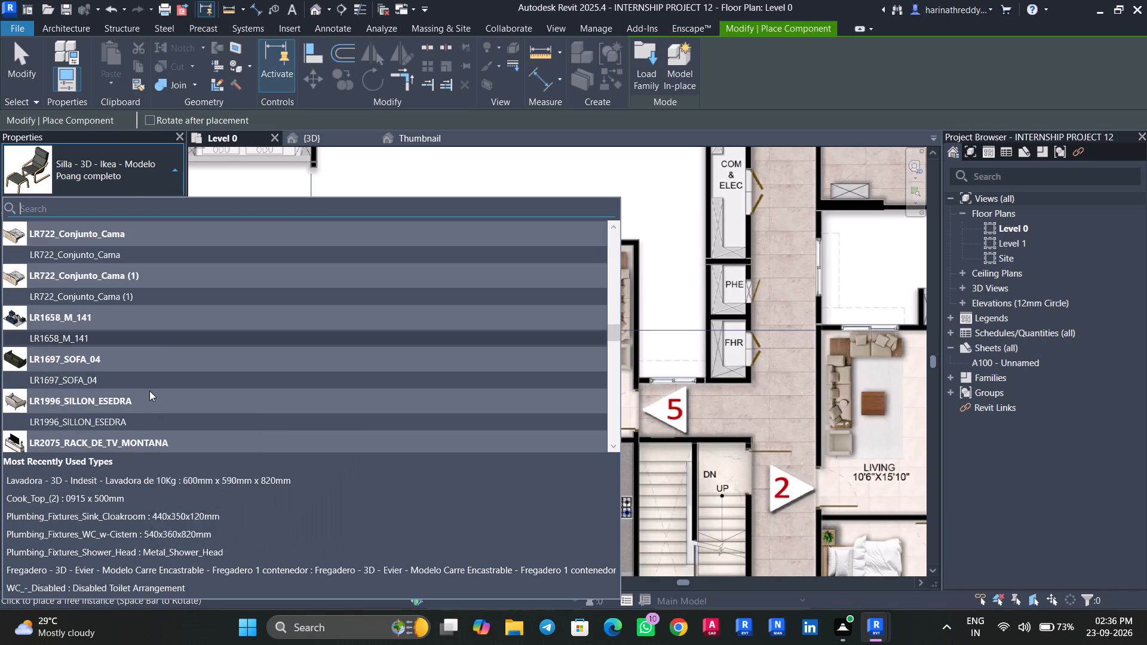
pyautogui.scroll(-6, 149, 391)
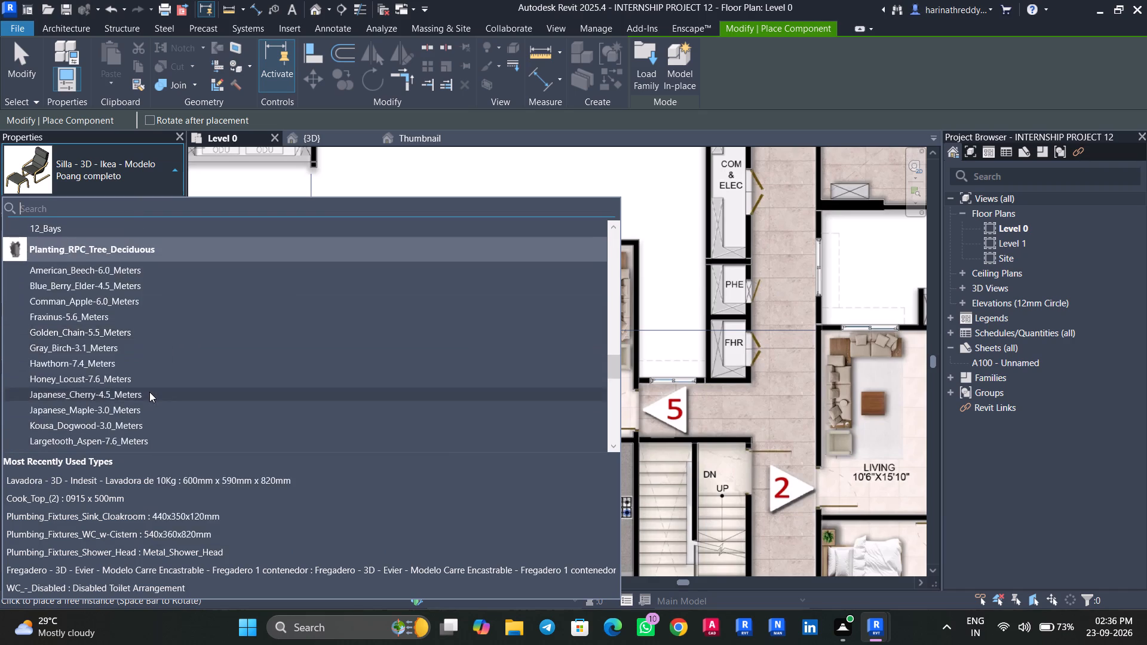
pyautogui.scroll(-3, 149, 392)
pyautogui.scroll(1, 149, 392)
pyautogui.scroll(-6, 149, 392)
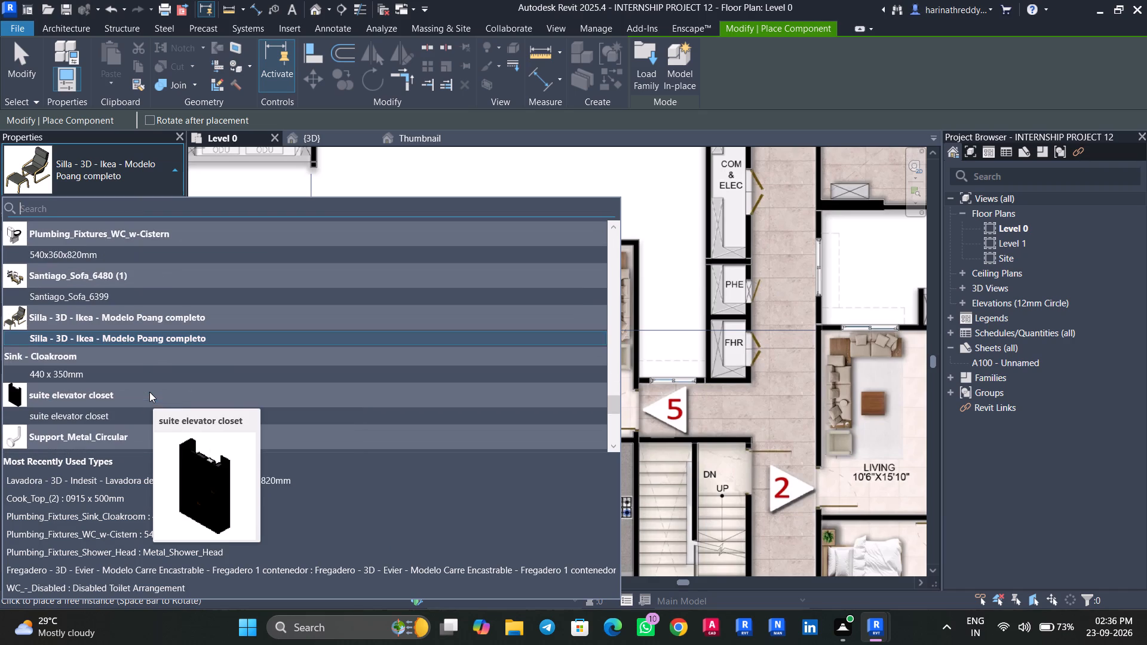
pyautogui.click(131, 420)
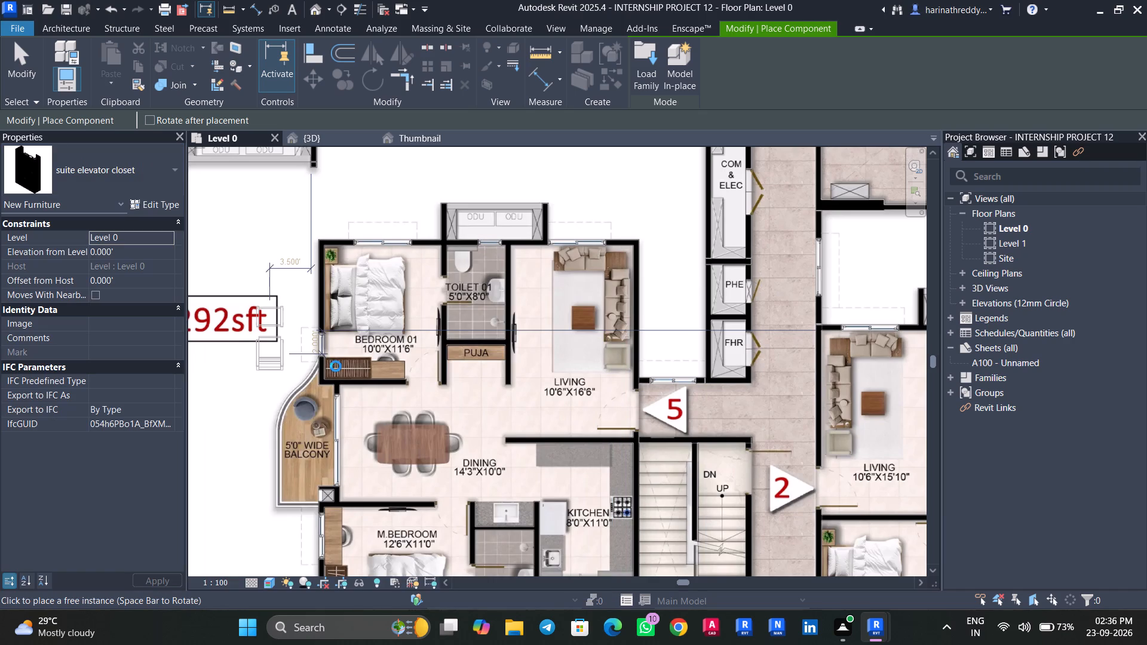
pyautogui.scroll(8, 336, 366)
pyautogui.press('space')
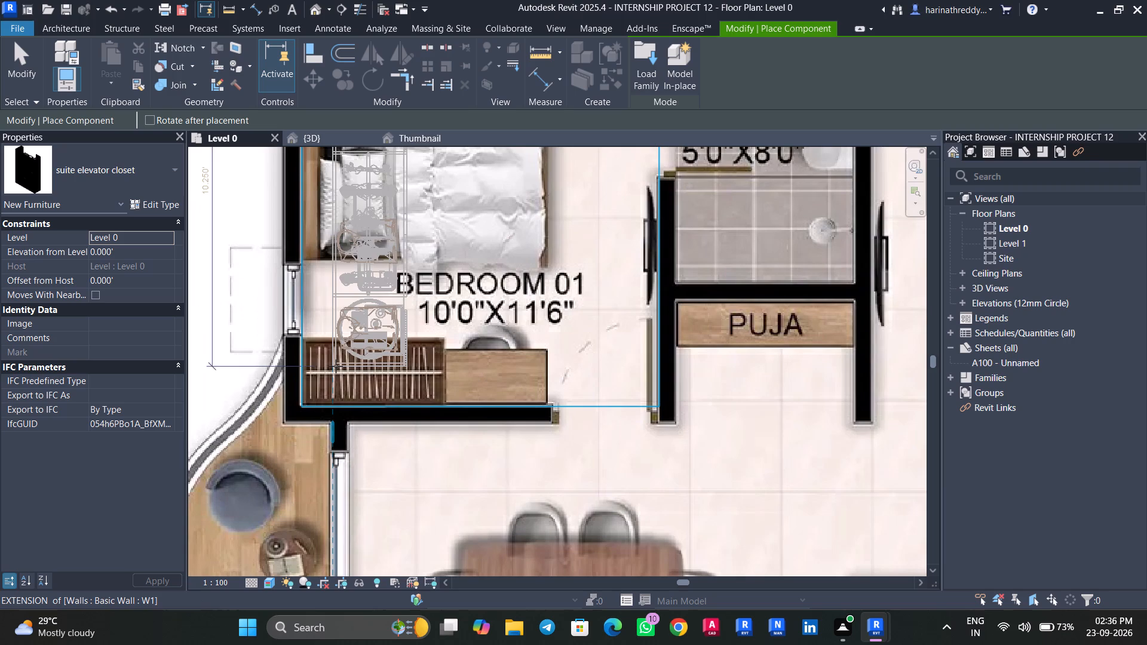
pyautogui.press('space')
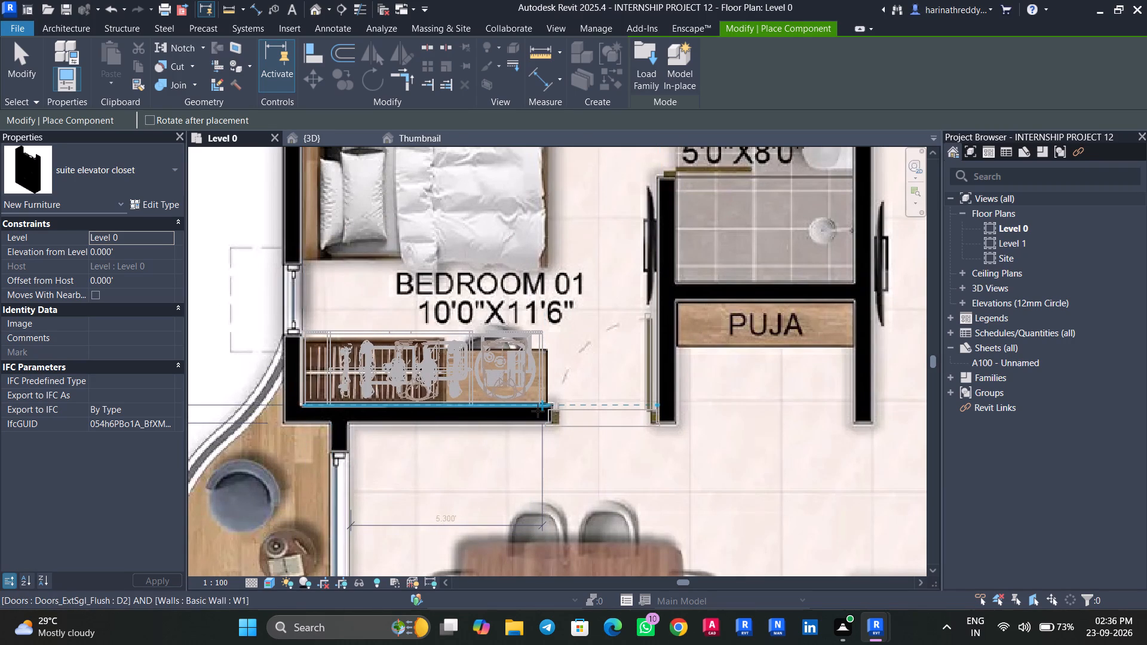
pyautogui.scroll(-5, 538, 411)
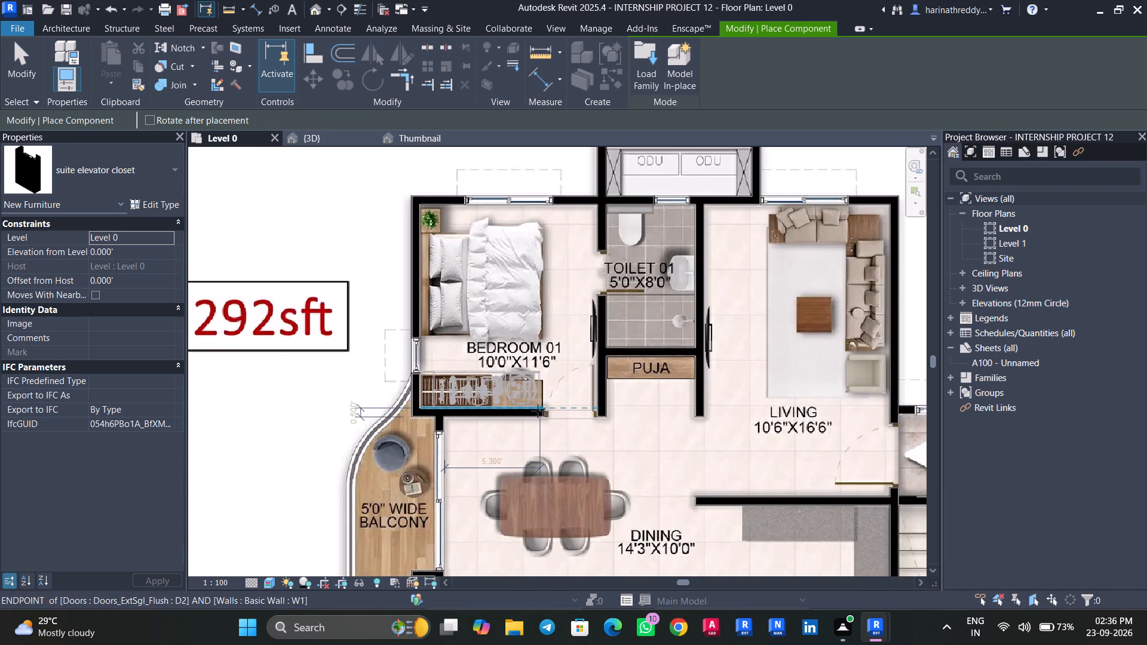
pyautogui.scroll(8, 538, 411)
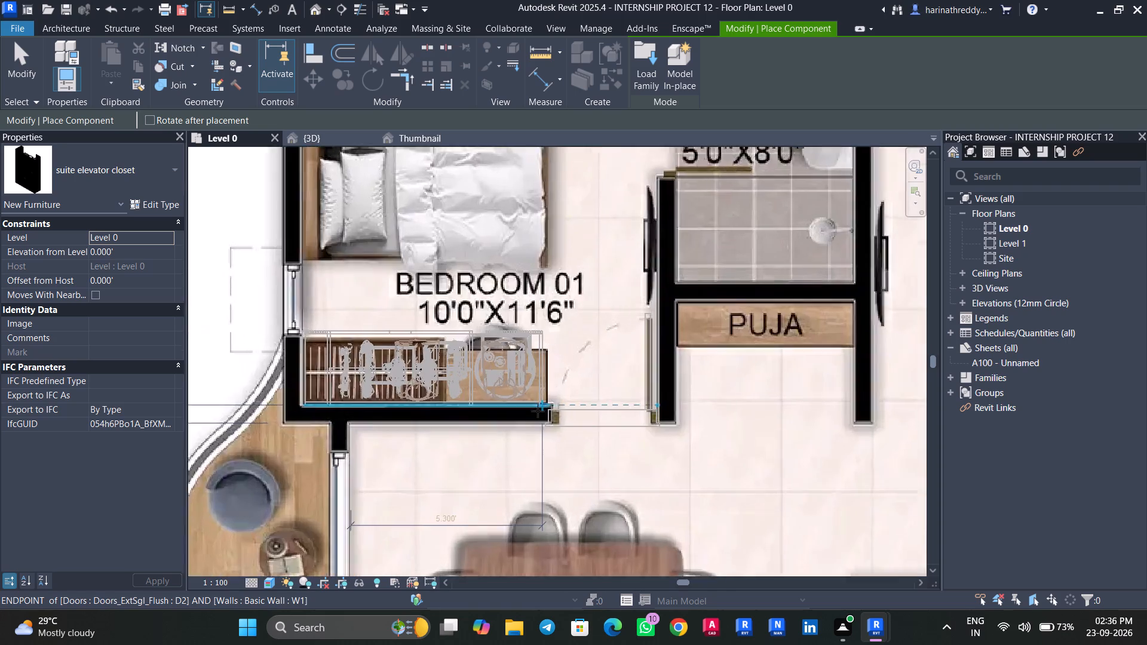
pyautogui.scroll(1, 538, 411)
pyautogui.moveTo(538, 411); pyautogui.dragTo(701, 408, button='middle')
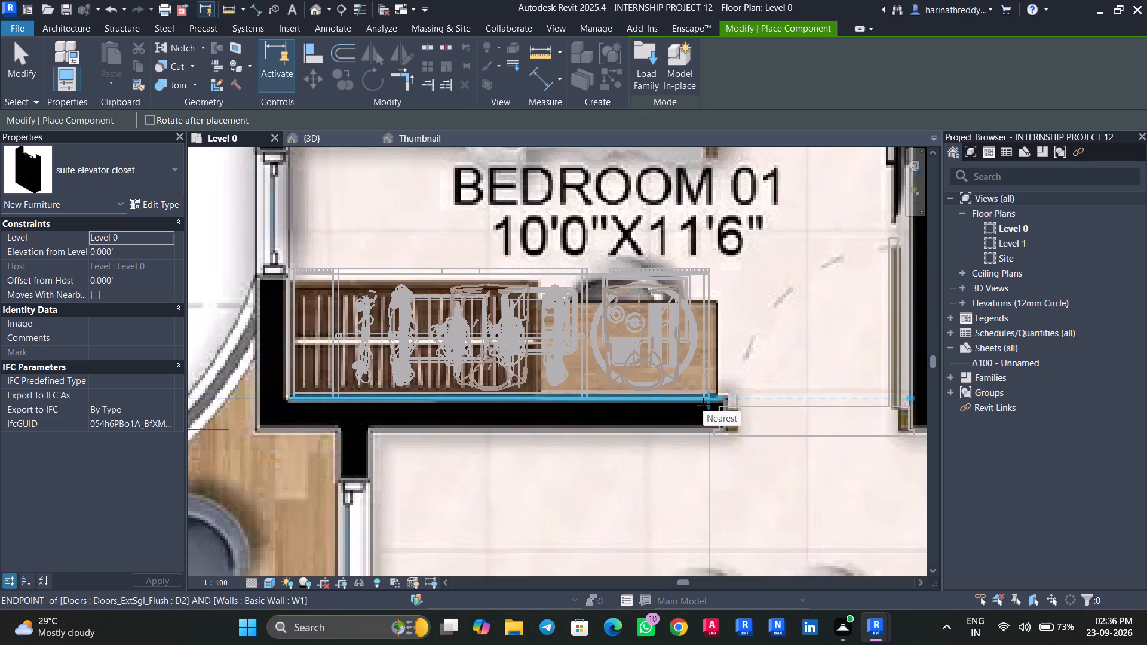
pyautogui.click(703, 404)
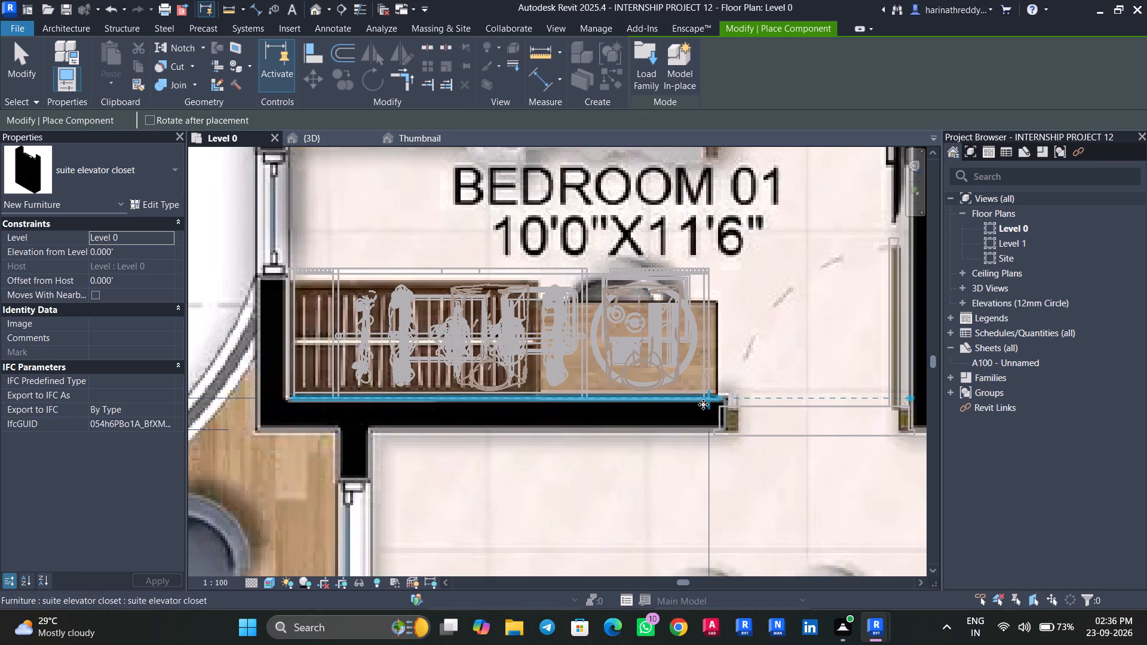
# Place another suite elevator closet over the drawn wardrobe in apartment 5's master bedroom, rotated along the outer wall and set into the corner.
pyautogui.scroll(-16, 663, 447)
pyautogui.moveTo(657, 456); pyautogui.dragTo(643, 443, button='middle')
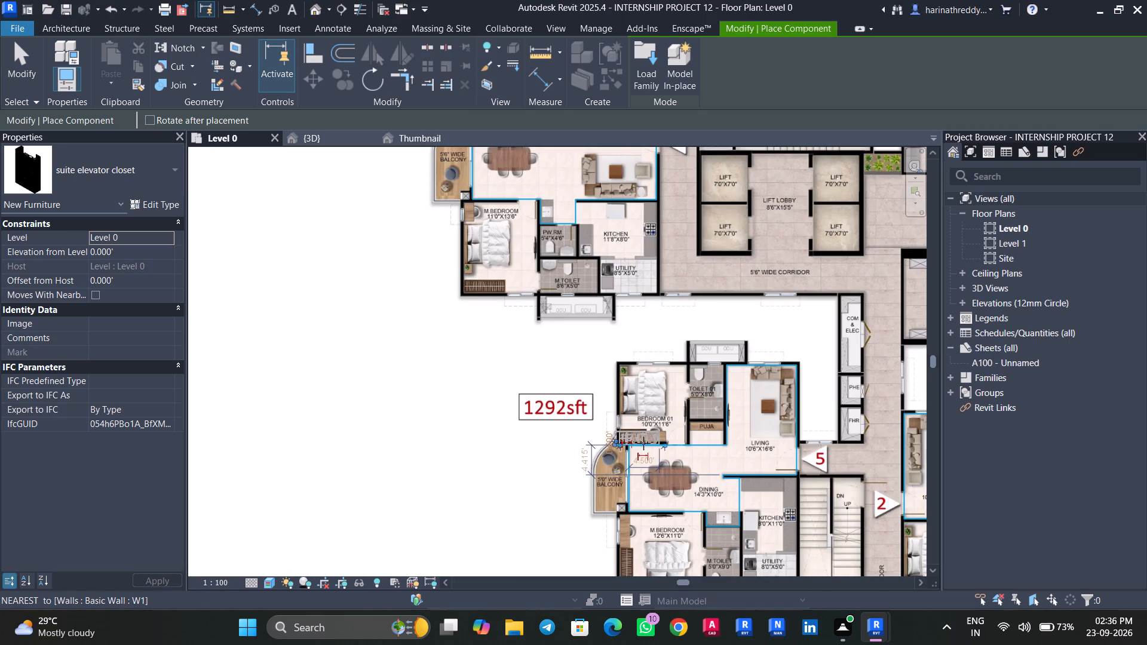
pyautogui.moveTo(643, 443); pyautogui.dragTo(562, 296, button='middle')
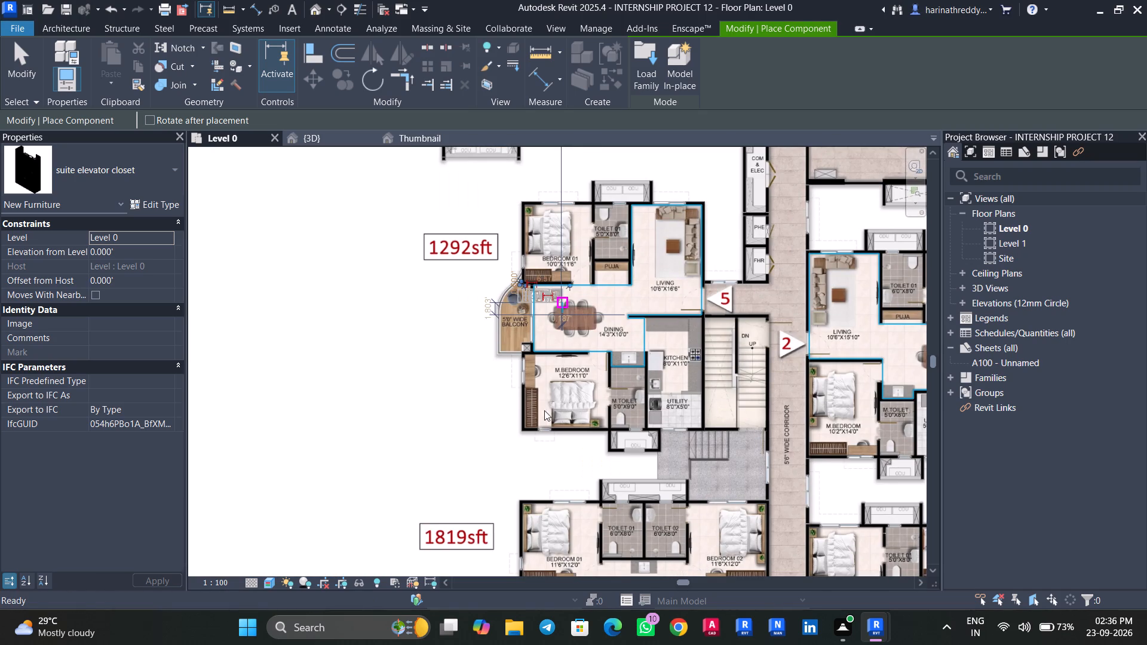
pyautogui.press('space')
pyautogui.scroll(4, 530, 434)
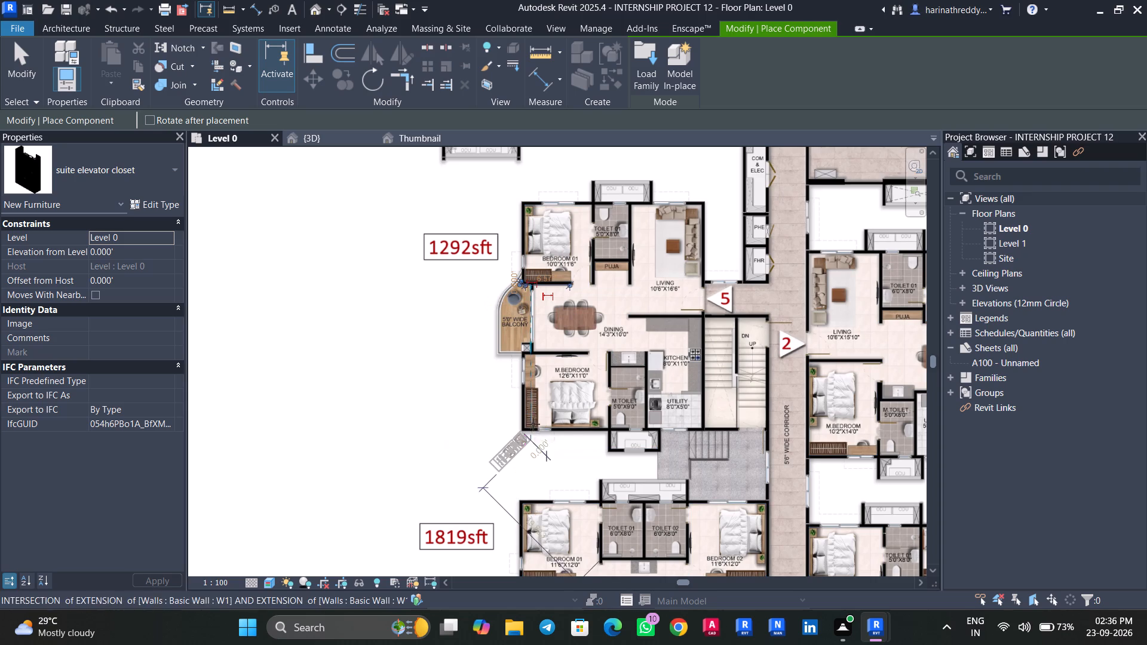
pyautogui.press('space')
pyautogui.scroll(4, 530, 377)
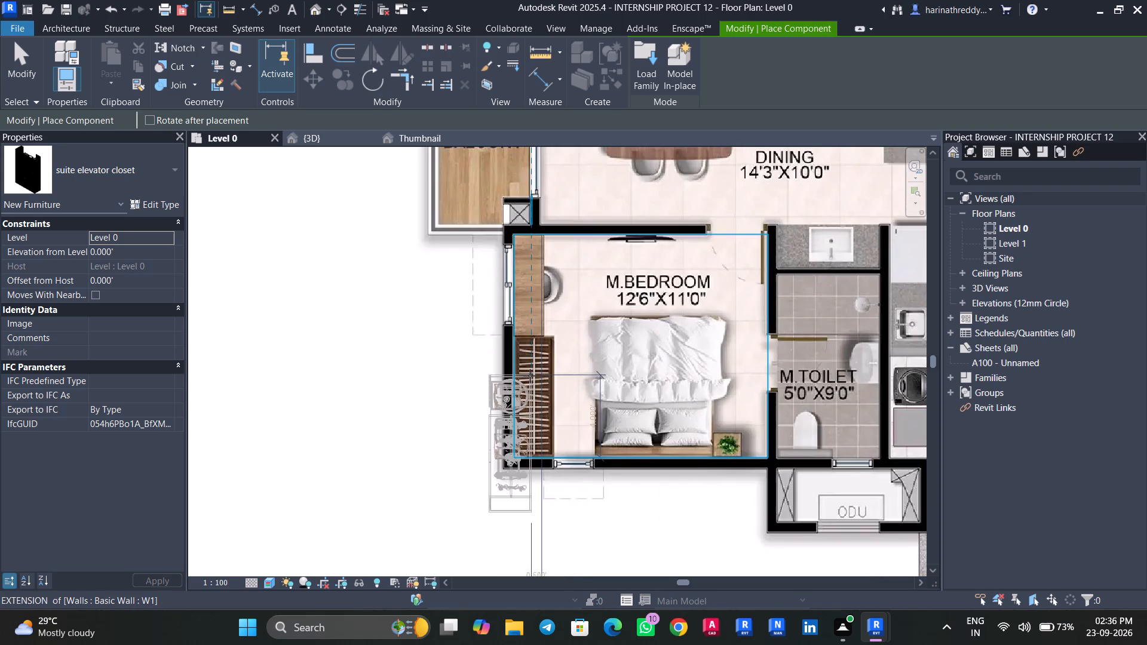
pyautogui.press('space')
pyautogui.press('space')
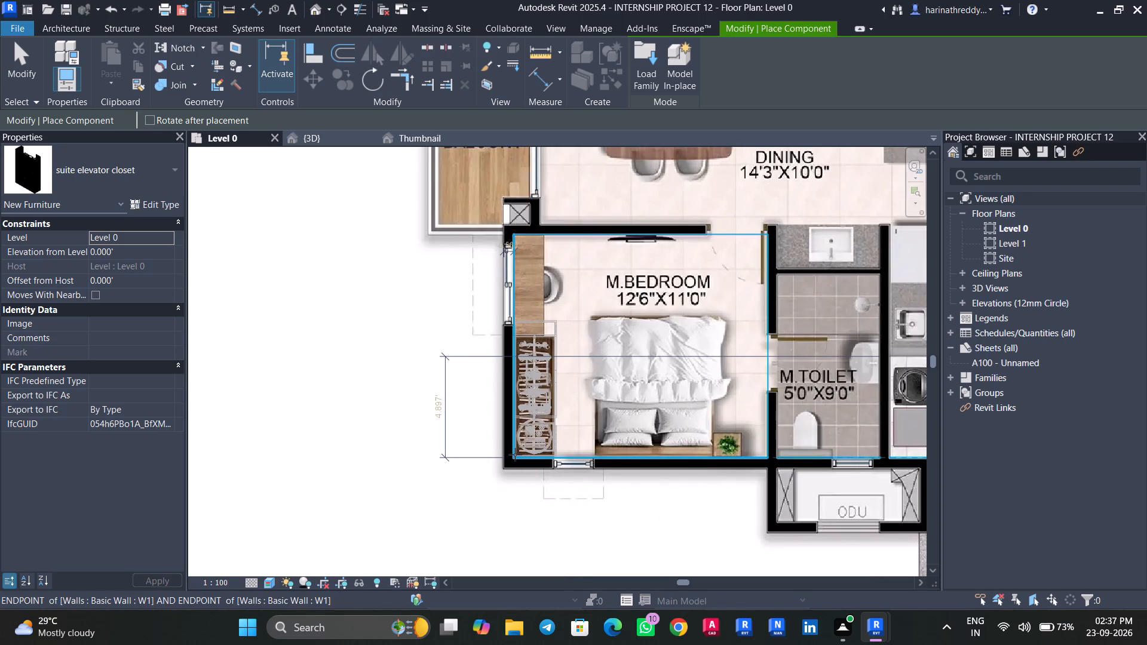
pyautogui.click(515, 457)
pyautogui.press('Escape')
pyautogui.press('Escape')
pyautogui.press('Escape')
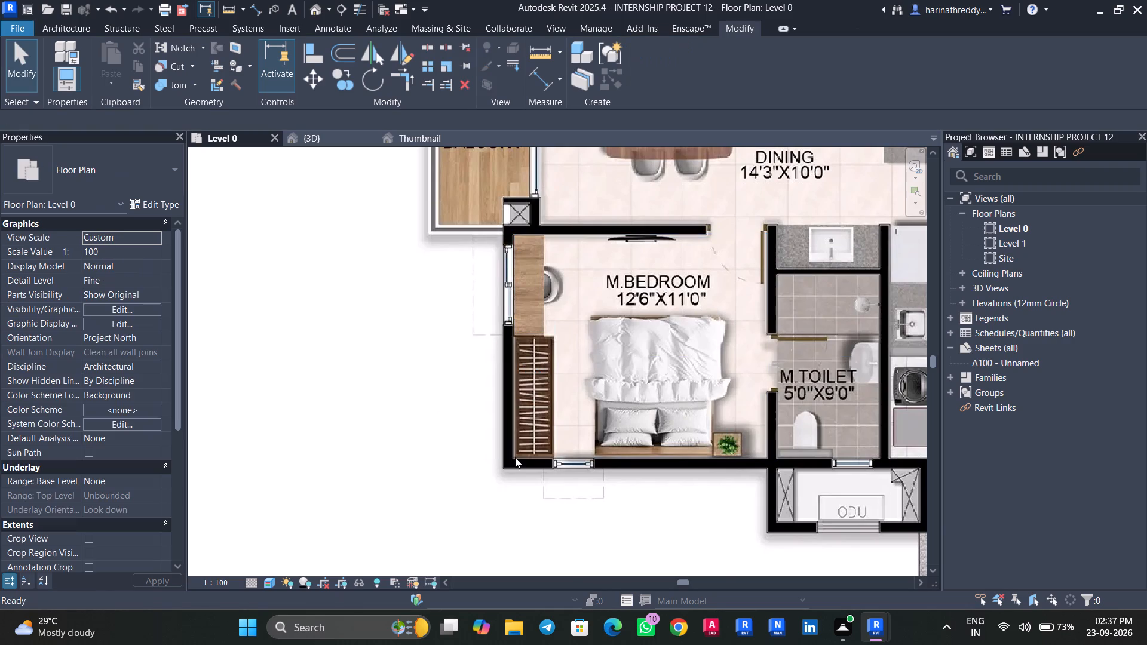
# Place a suite elevator closet over the drawn wardrobe in apartment 4's Bedroom 01, turned to run along the master toilet wall.
pyautogui.scroll(-9, 454, 459)
pyautogui.moveTo(435, 477); pyautogui.dragTo(413, 442, button='middle')
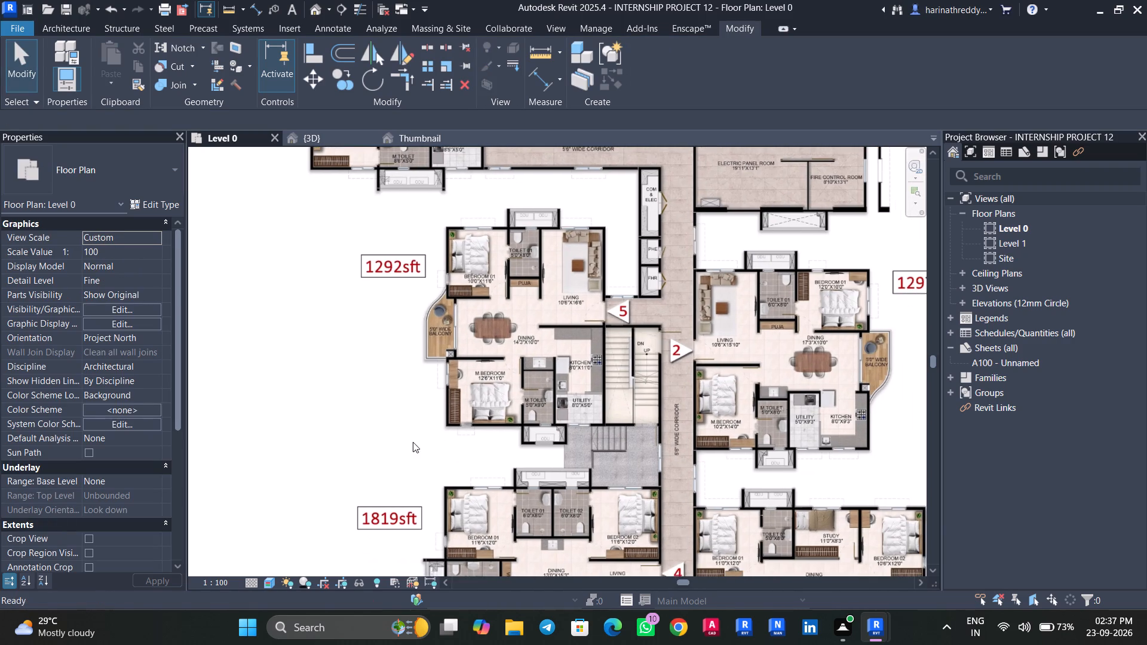
pyautogui.scroll(2, 401, 457)
pyautogui.moveTo(419, 474); pyautogui.dragTo(354, 424, button='middle')
pyautogui.scroll(1, 355, 426)
pyautogui.scroll(-3, 358, 440)
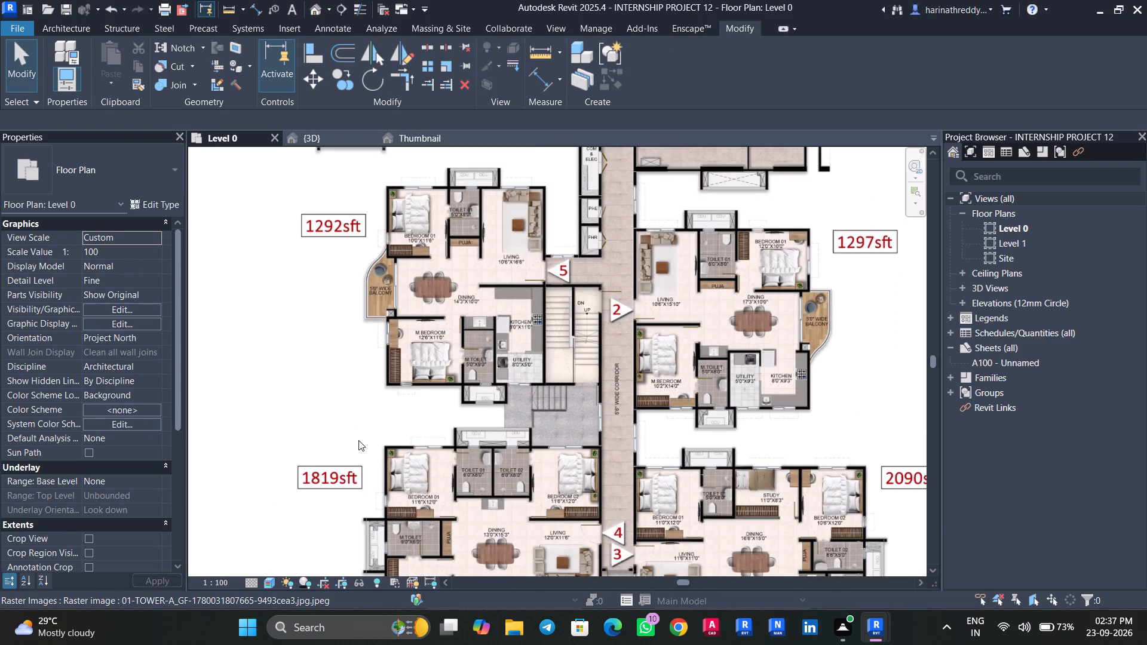
pyautogui.moveTo(360, 441); pyautogui.dragTo(336, 328, button='middle')
pyautogui.scroll(4, 369, 413)
pyautogui.press('c')
pyautogui.press('m')
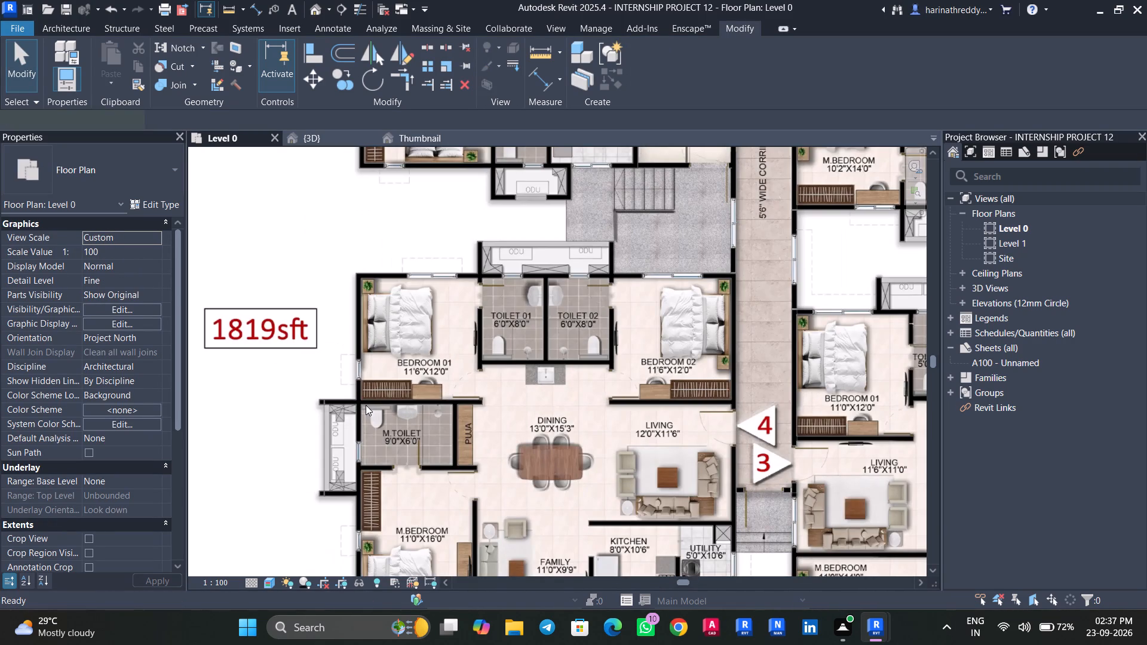
pyautogui.scroll(11, 379, 383)
pyautogui.scroll(-1, 379, 386)
pyautogui.scroll(1, 379, 386)
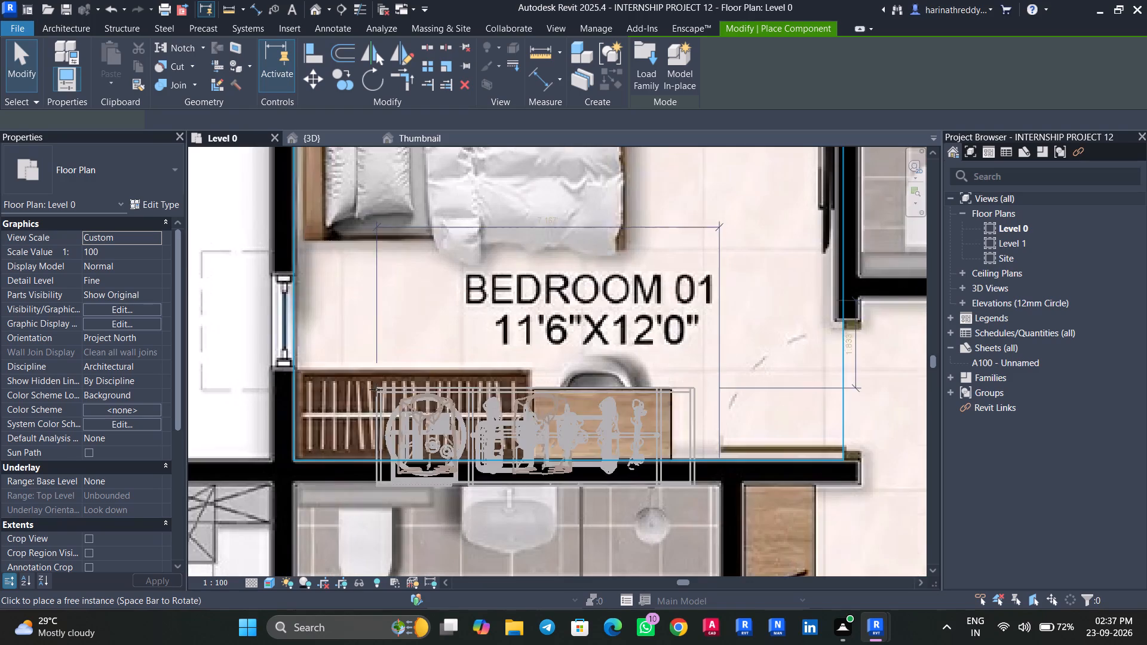
pyautogui.press('space')
pyautogui.press('space')
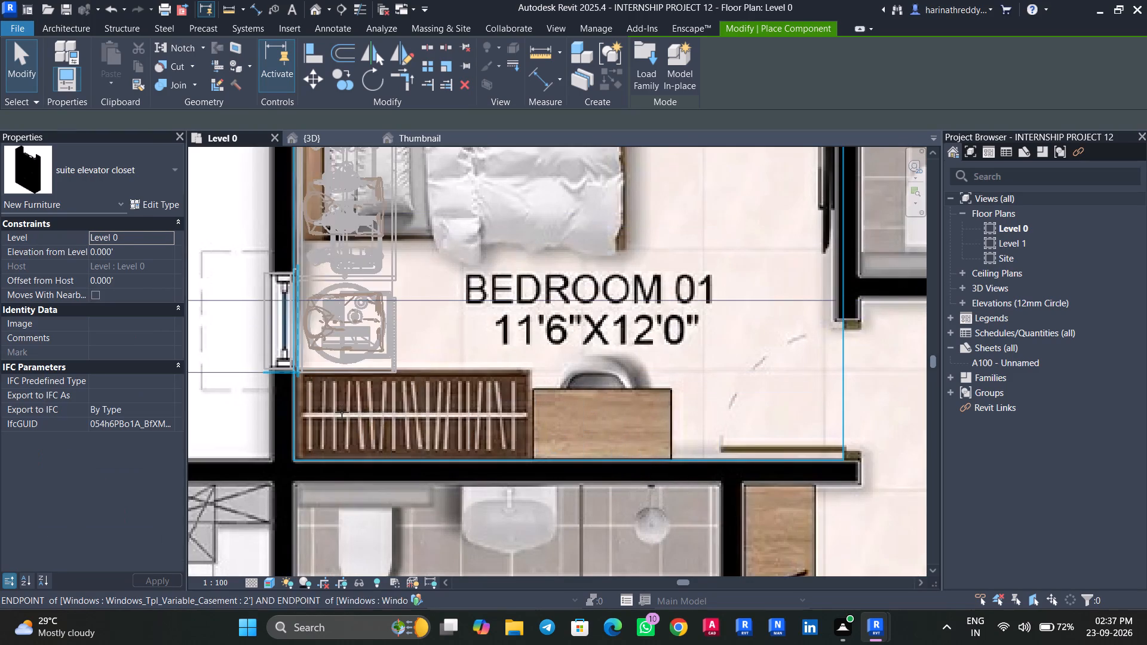
pyautogui.press('space')
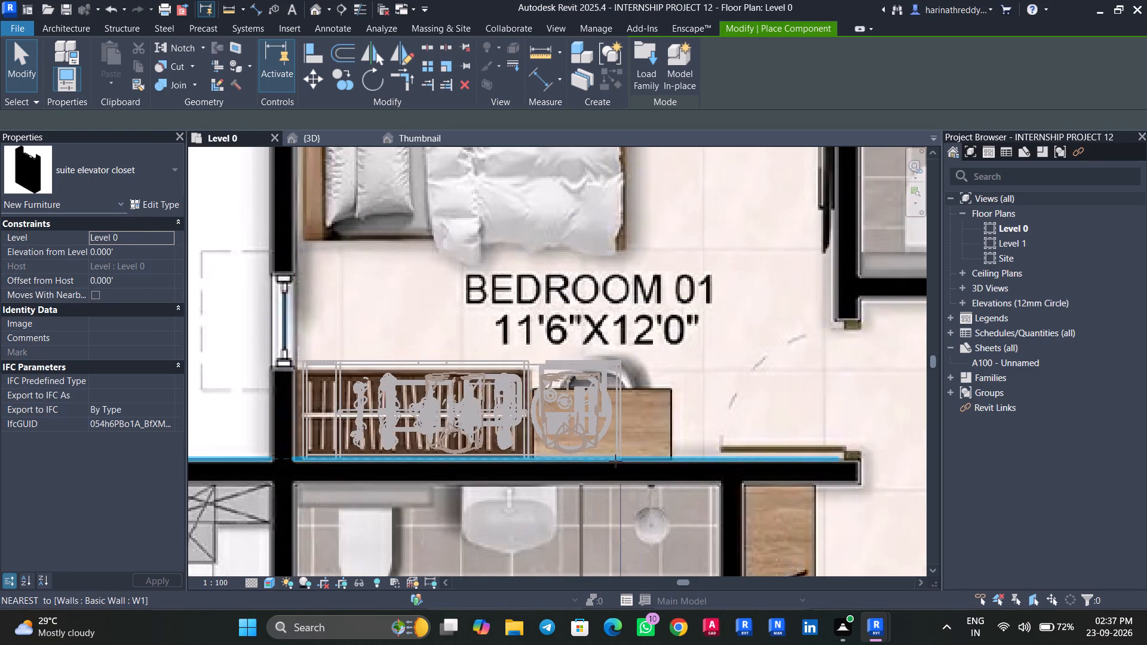
pyautogui.click(609, 461)
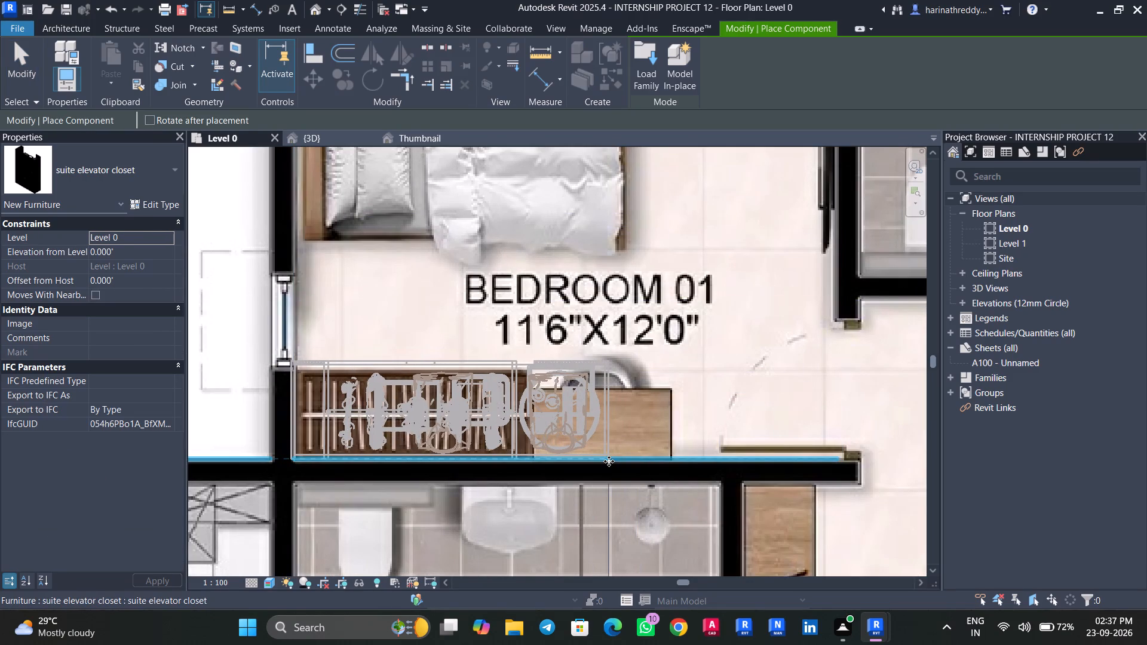
# Place a suite elevator closet over the drawn wardrobe in apartment 4's Bedroom 02, set into the corner by the corridor wall.
pyautogui.scroll(-11, 609, 461)
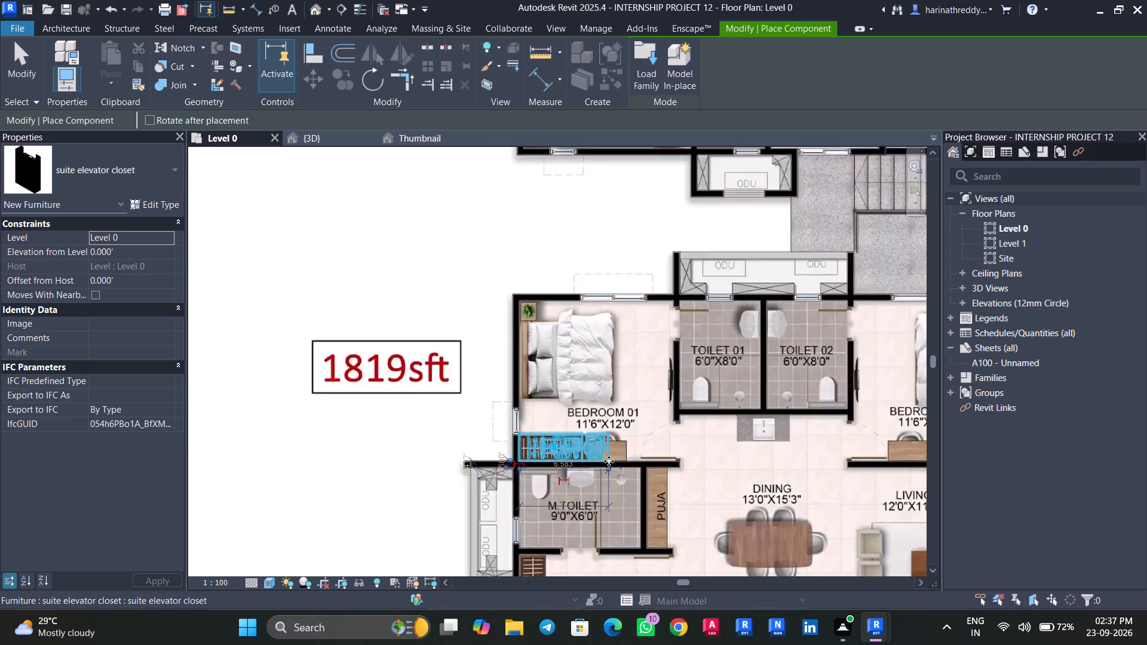
pyautogui.scroll(-1, 609, 461)
pyautogui.scroll(4, 861, 455)
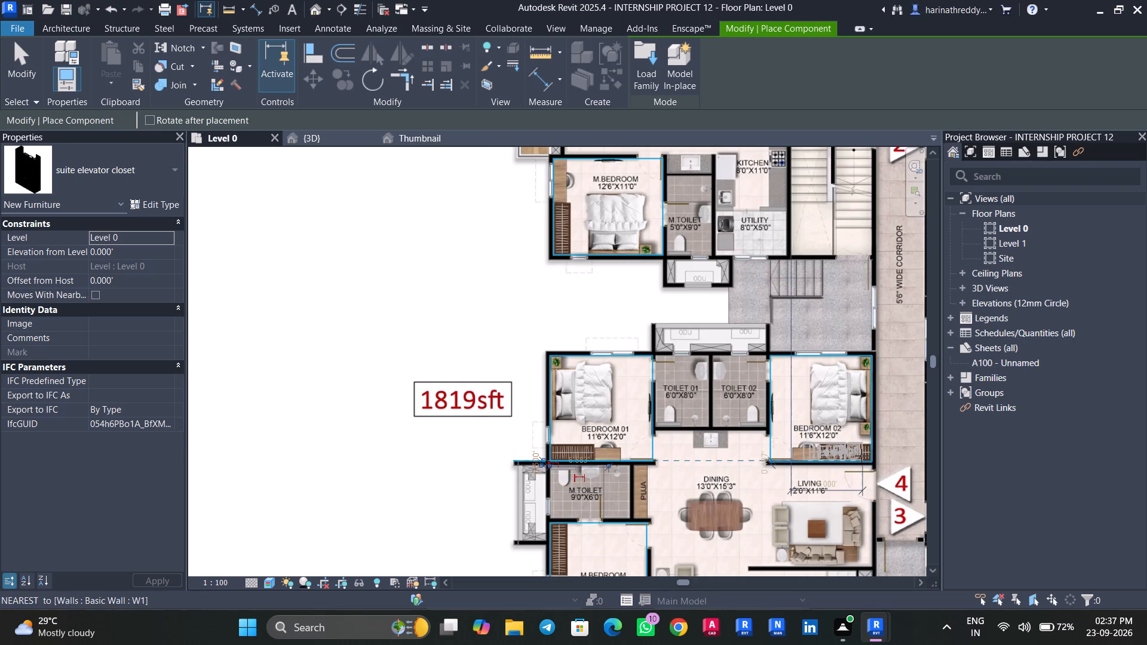
pyautogui.scroll(10, 861, 456)
pyautogui.moveTo(860, 456); pyautogui.dragTo(666, 438, button='middle')
pyautogui.click(740, 475)
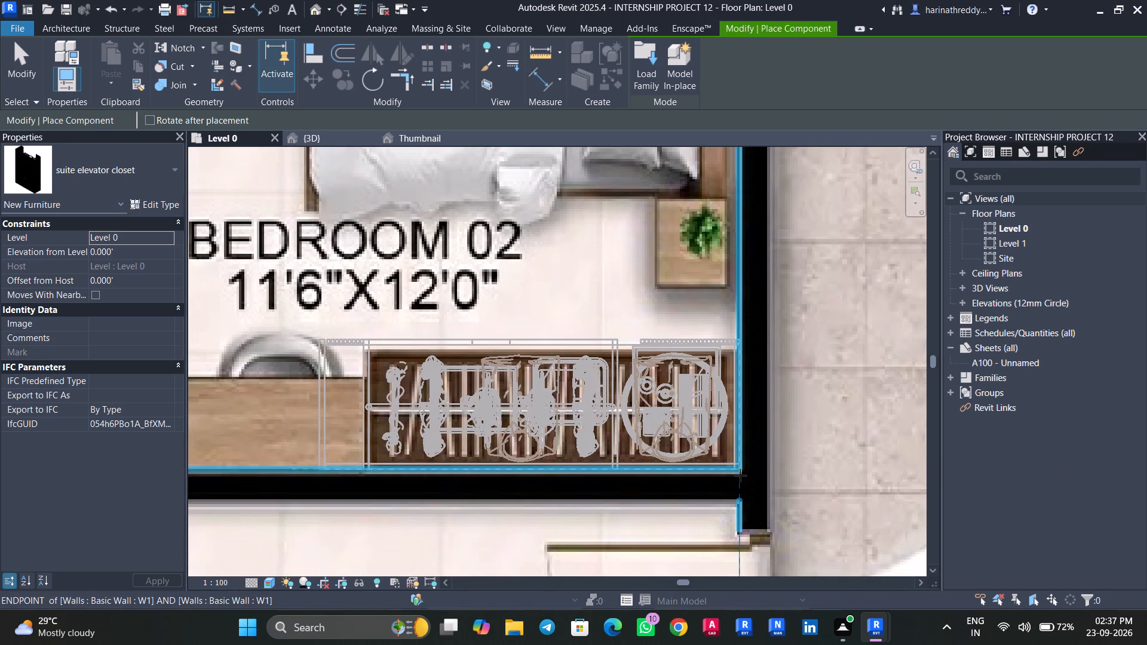
# Place a suite elevator closet over the drawn wardrobe in apartment 4's master bedroom, rotated to run along the outer wall beside the window.
pyautogui.scroll(-16, 740, 475)
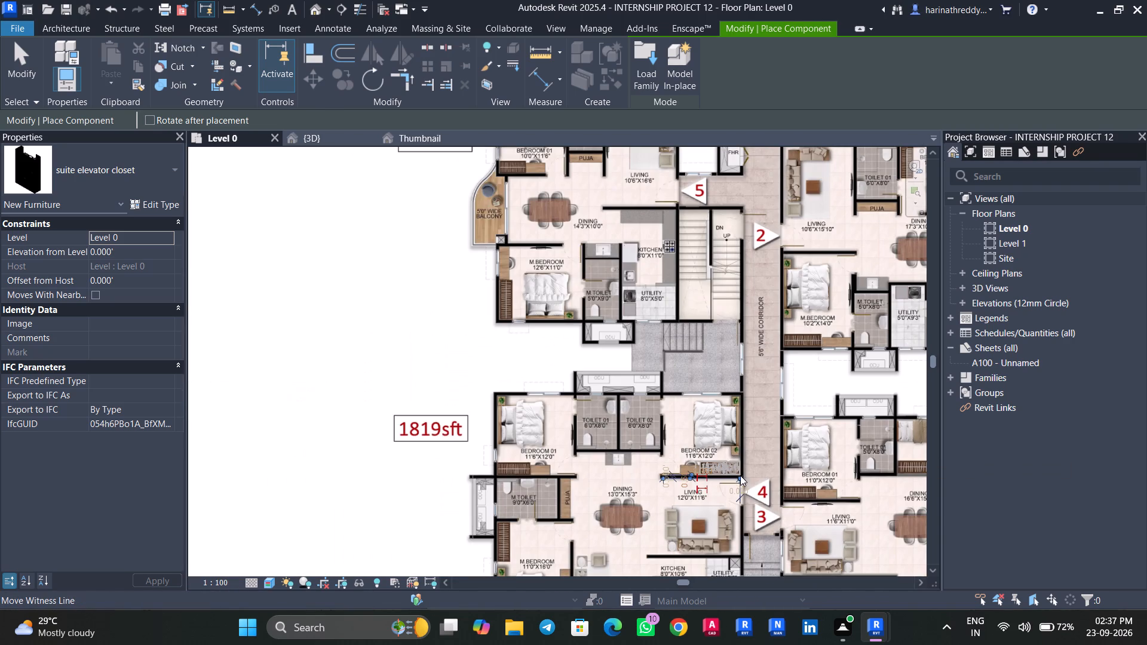
pyautogui.moveTo(686, 506); pyautogui.dragTo(756, 381, button='middle')
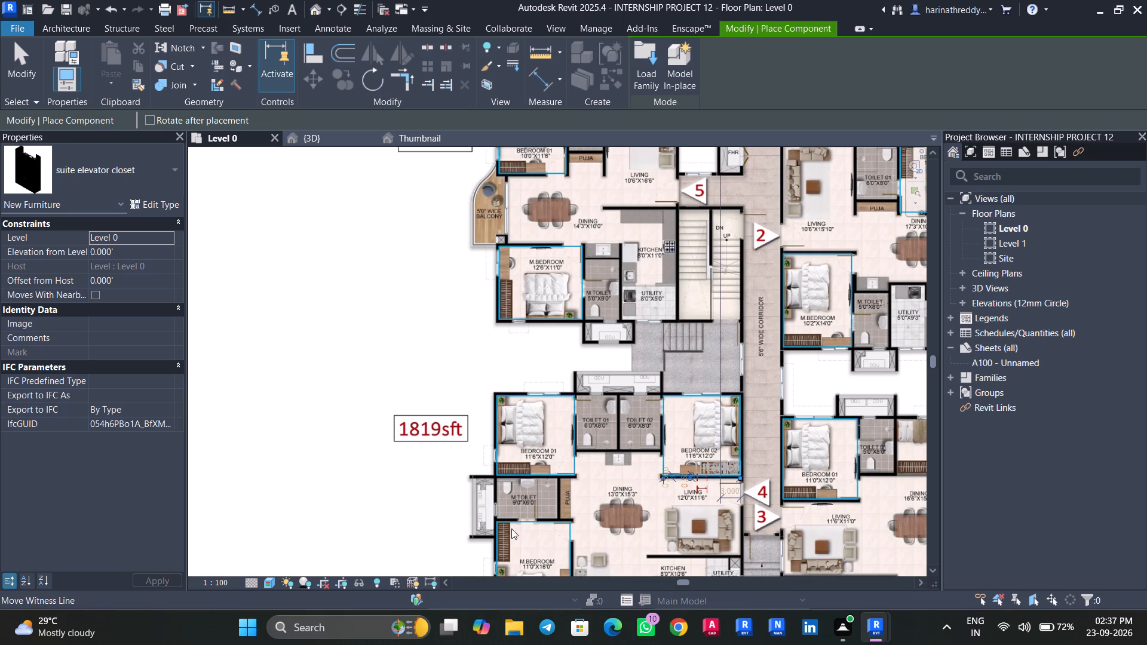
pyautogui.scroll(8, 506, 546)
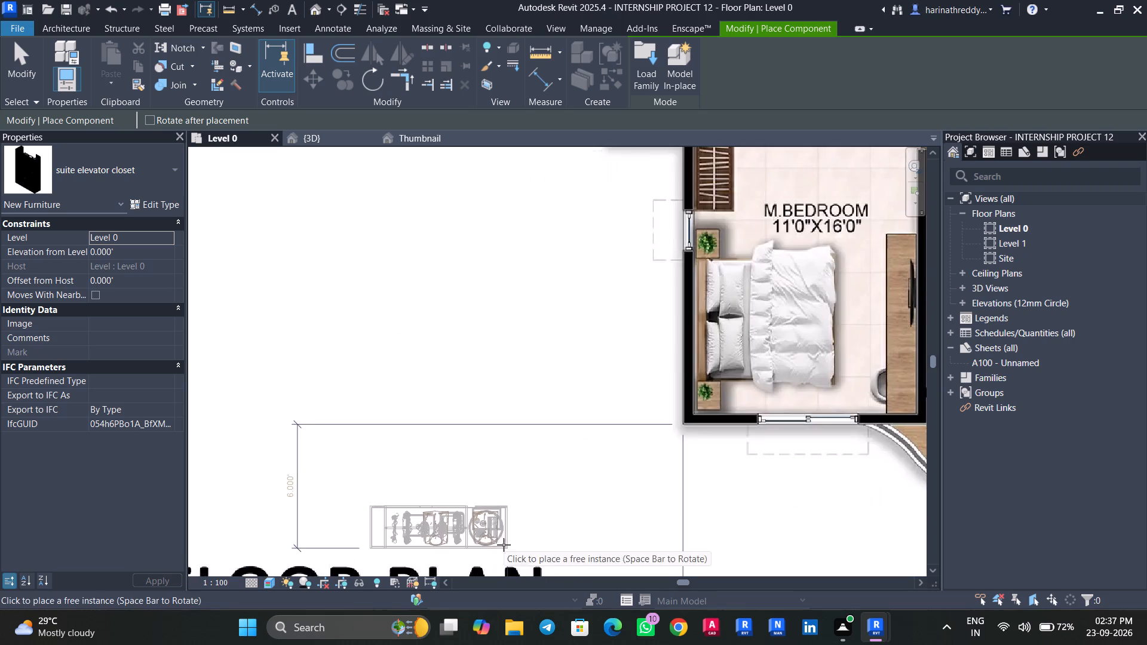
pyautogui.scroll(-7, 526, 509)
pyautogui.press('space')
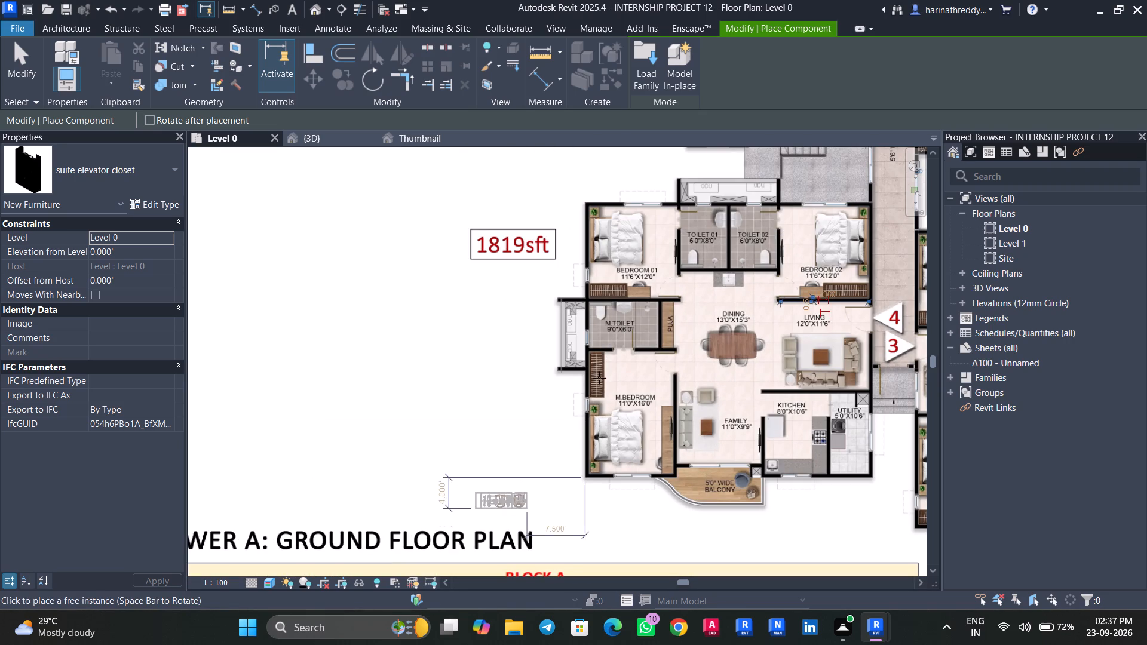
pyautogui.press('space')
pyautogui.press('space')
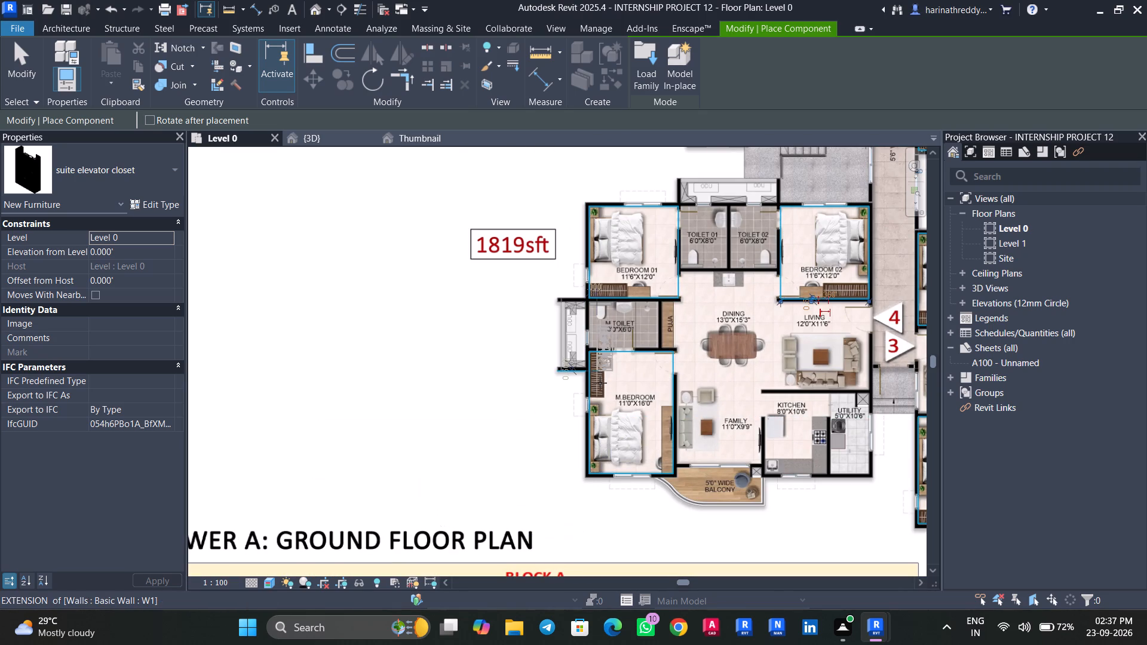
pyautogui.scroll(10, 603, 398)
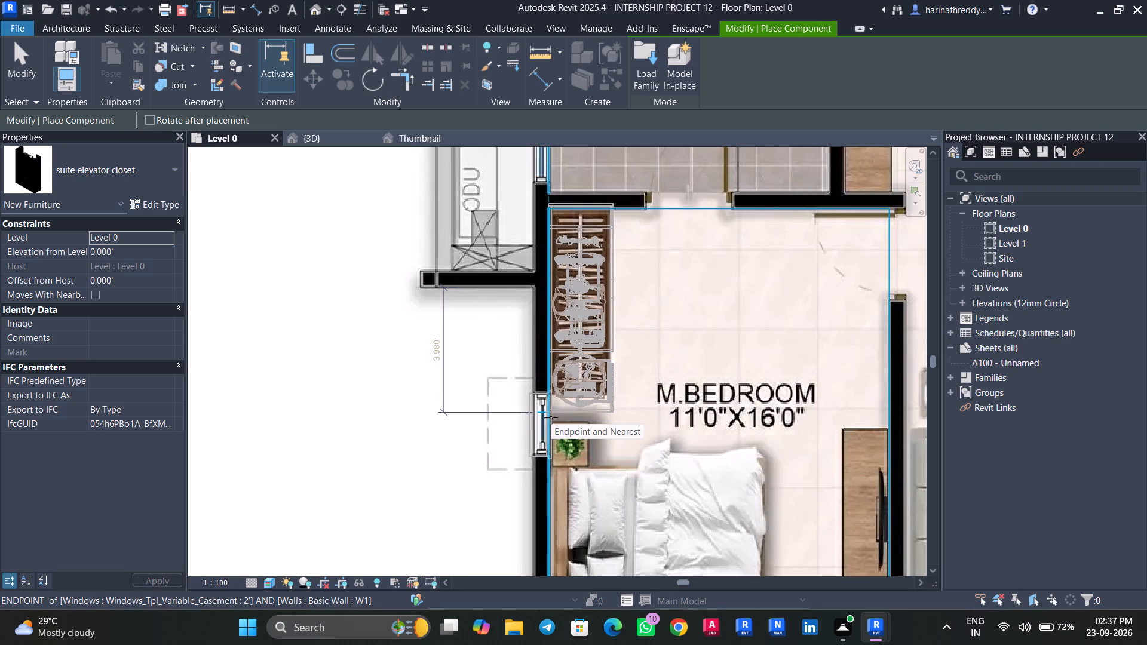
pyautogui.click(551, 417)
pyautogui.scroll(-4, 551, 417)
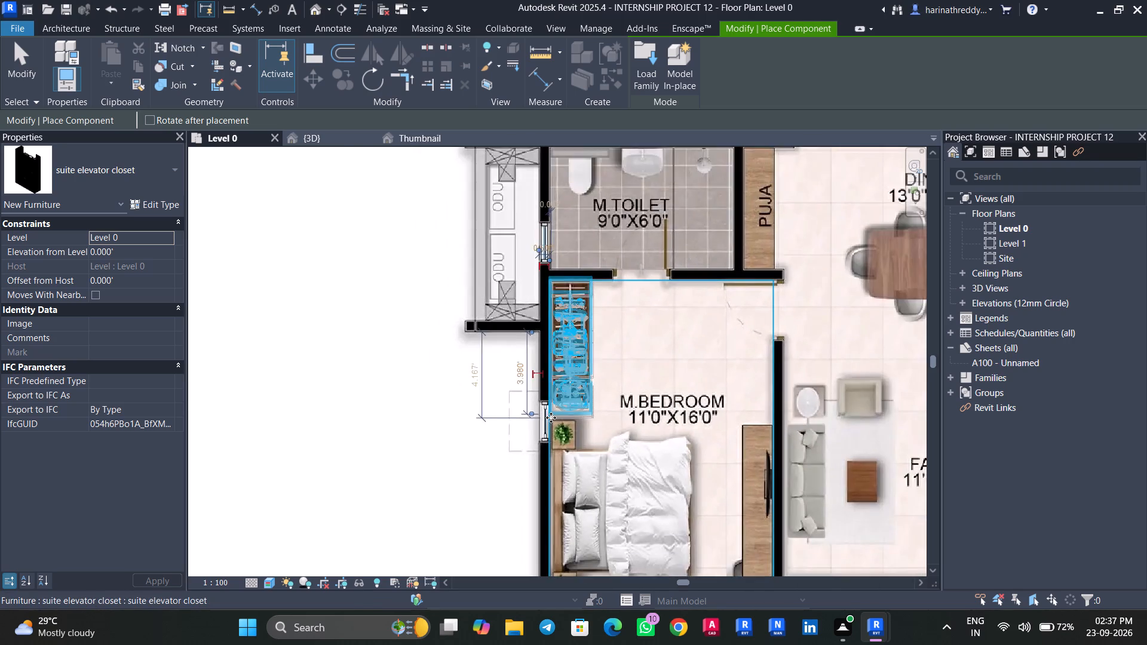
pyautogui.scroll(-8, 551, 417)
pyautogui.press('Escape')
pyautogui.press('Escape')
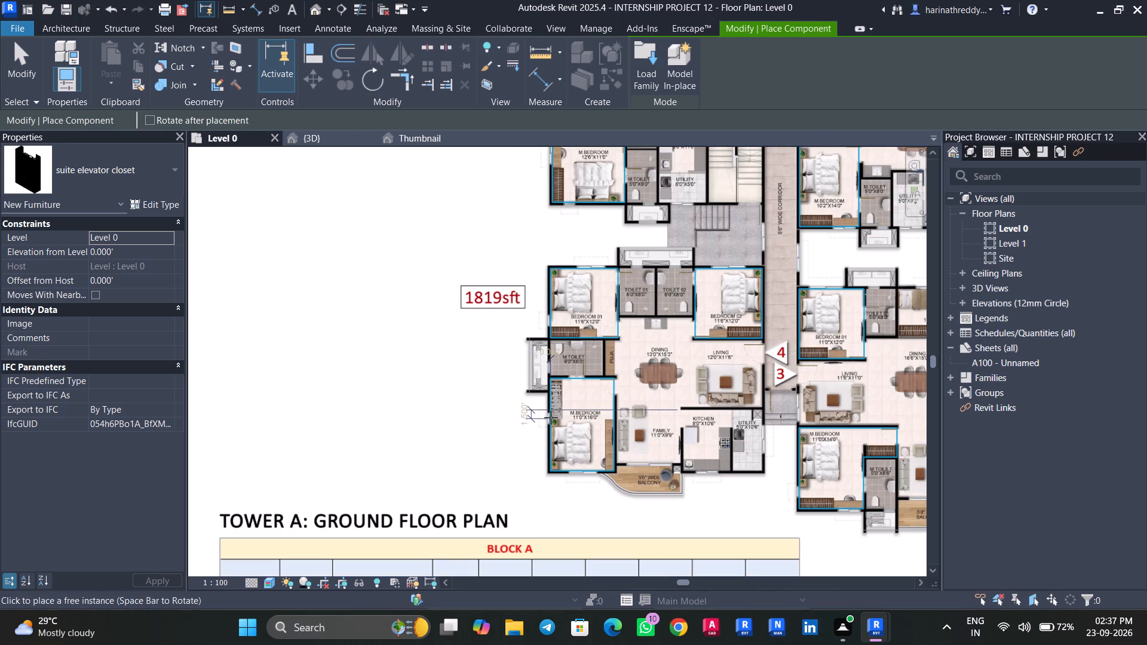
pyautogui.press('Escape')
# Place a suite elevator closet over the drawn wardrobe in apartment 3's master bedroom, turned along the outer wall and ending at the window.
pyautogui.scroll(2, 760, 507)
pyautogui.moveTo(757, 504); pyautogui.dragTo(557, 468, button='middle')
pyautogui.scroll(3, 731, 510)
pyautogui.moveTo(721, 506); pyautogui.dragTo(671, 495, button='middle')
pyautogui.press('c')
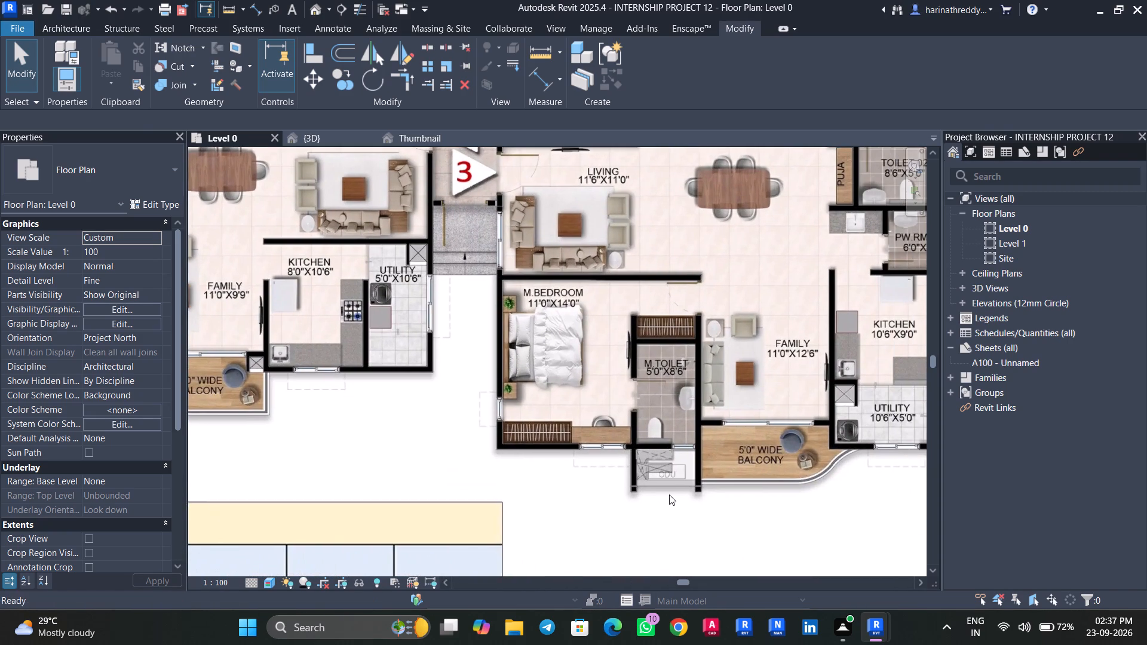
pyautogui.press('m')
pyautogui.scroll(4, 512, 439)
pyautogui.press('space')
pyautogui.press('space')
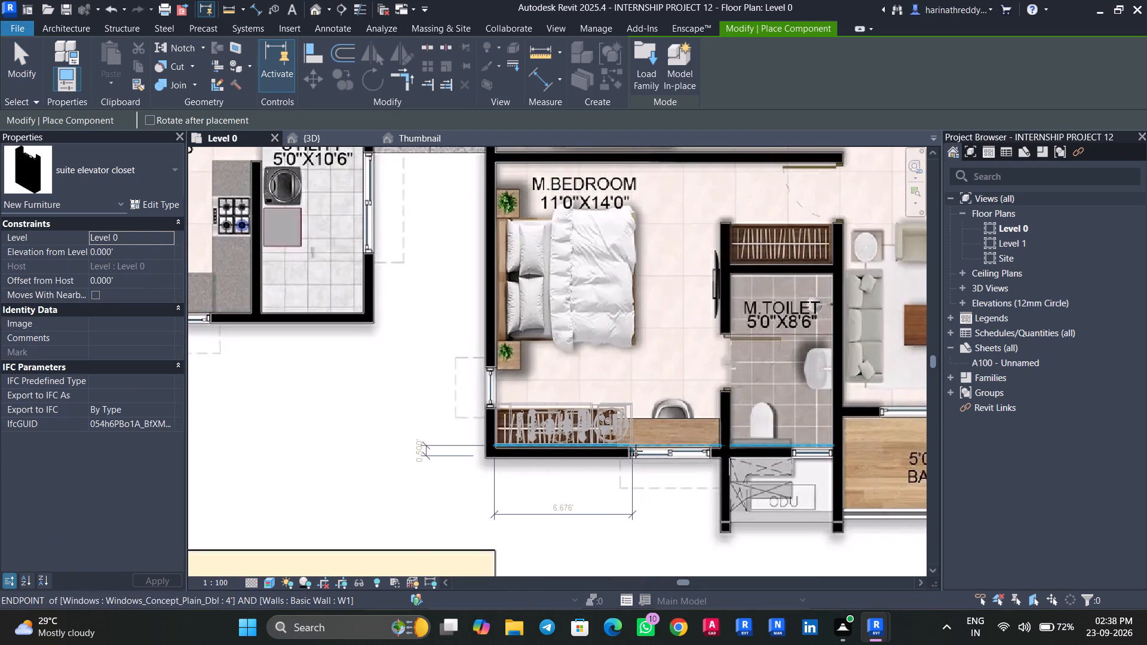
pyautogui.scroll(10, 636, 447)
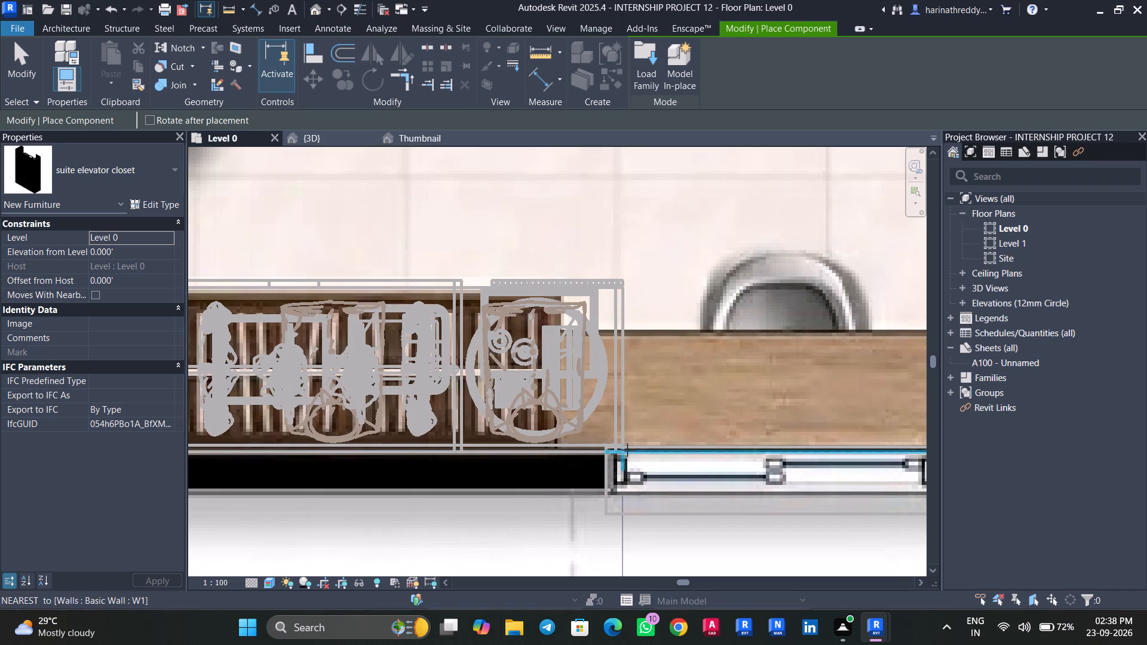
pyautogui.scroll(-3, 623, 450)
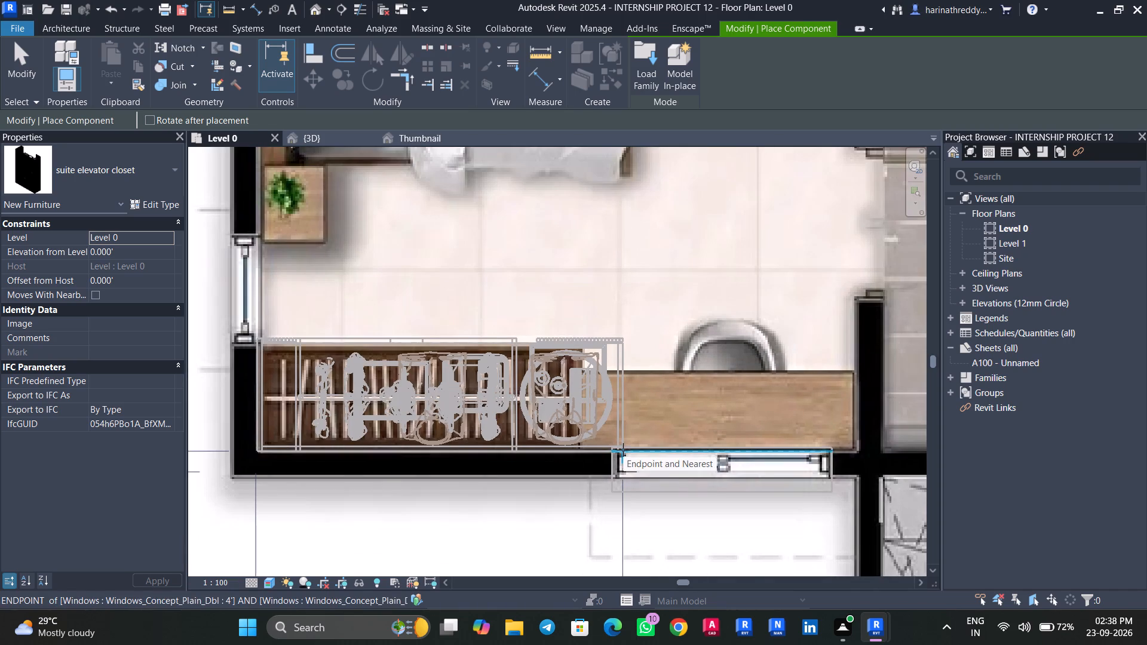
pyautogui.click(622, 452)
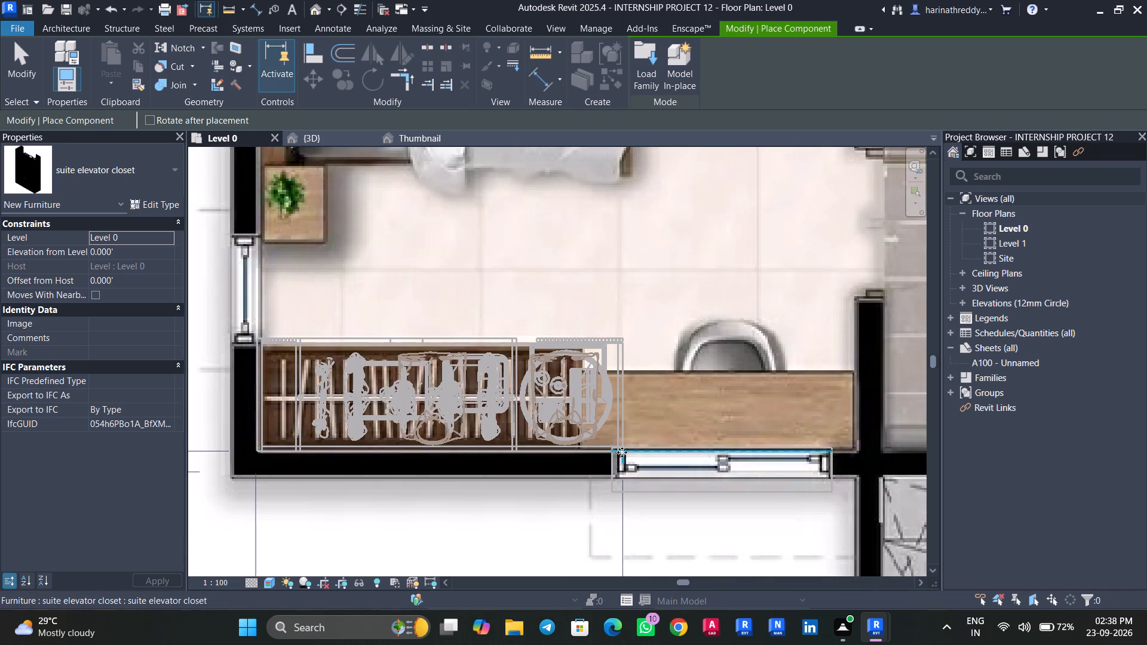
# Place another suite elevator closet over the drawn wardrobe niche beside apartment 3's master toilet, along the toilet wall.
pyautogui.scroll(-13, 622, 452)
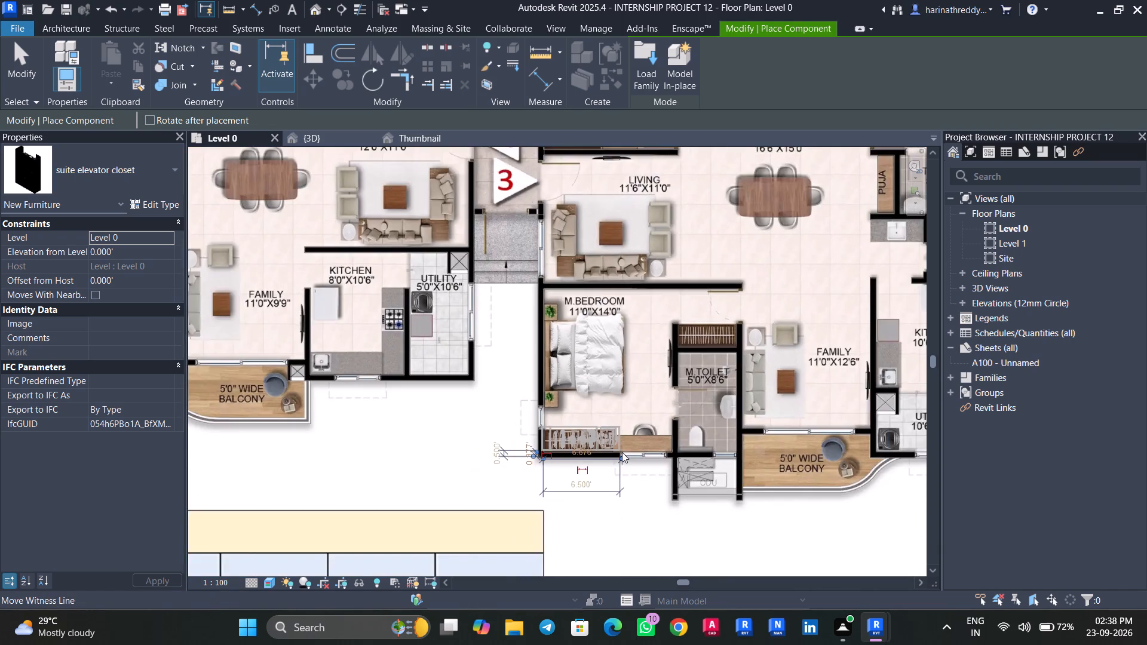
pyautogui.scroll(-2, 622, 452)
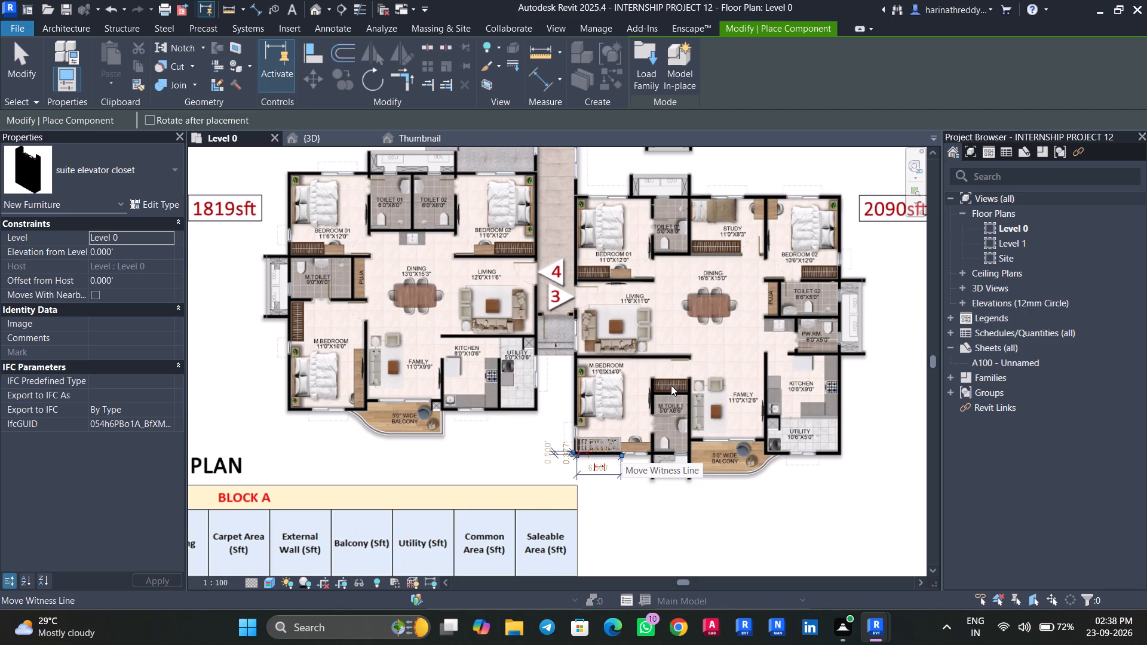
pyautogui.scroll(17, 671, 385)
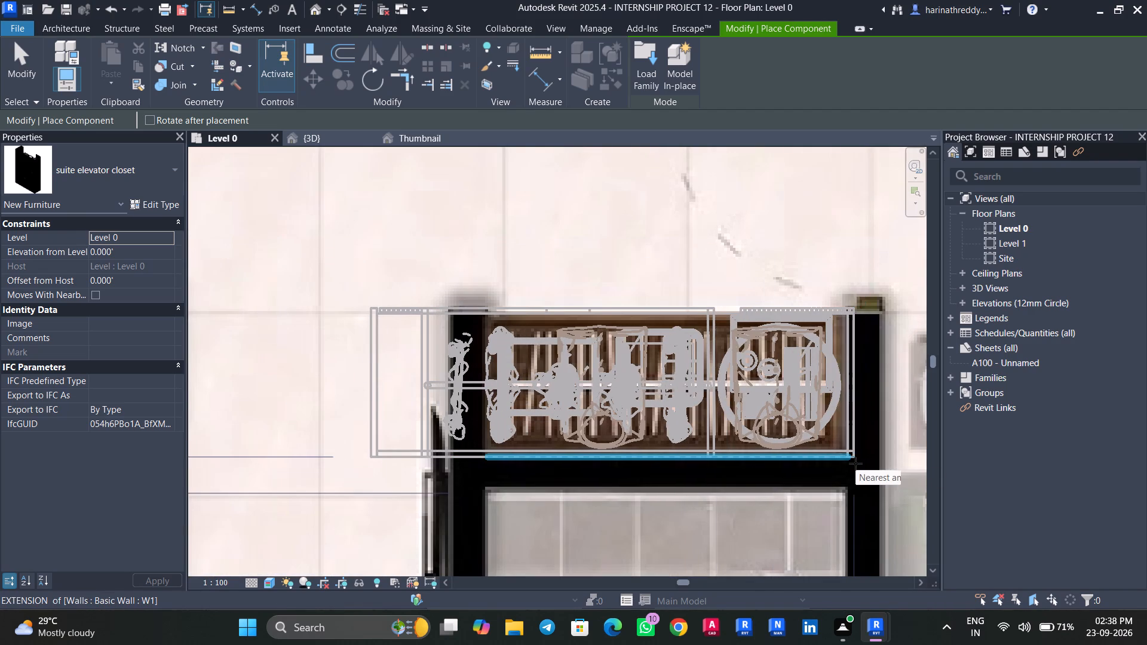
pyautogui.click(855, 463)
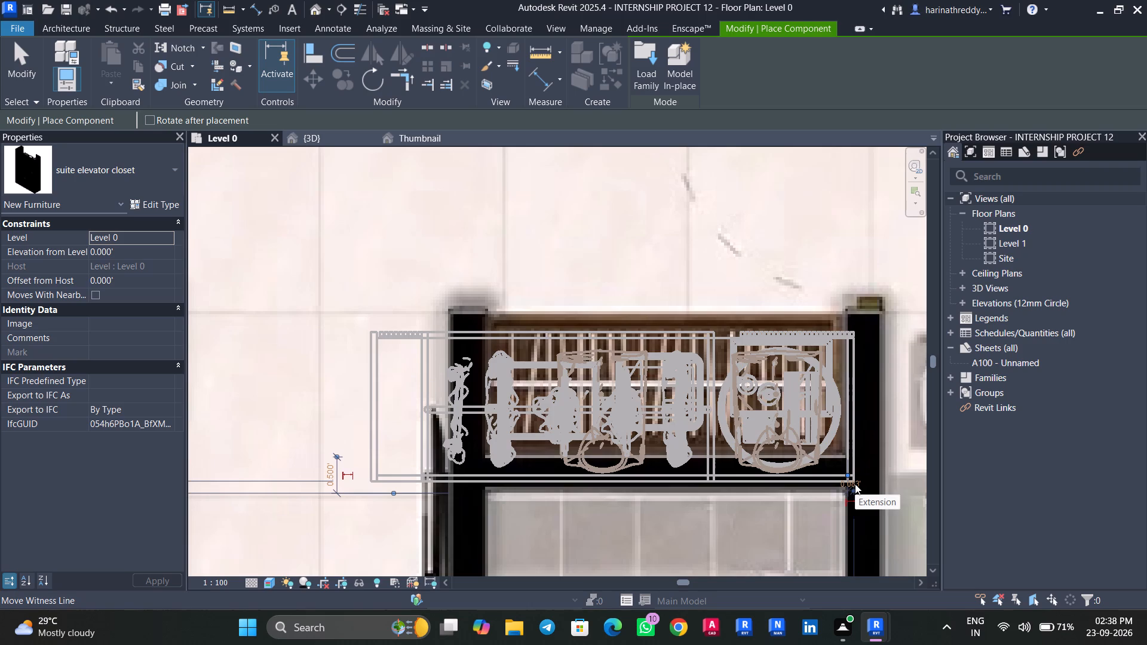
pyautogui.scroll(-9, 854, 484)
pyautogui.scroll(1, 851, 484)
pyautogui.scroll(-4, 851, 484)
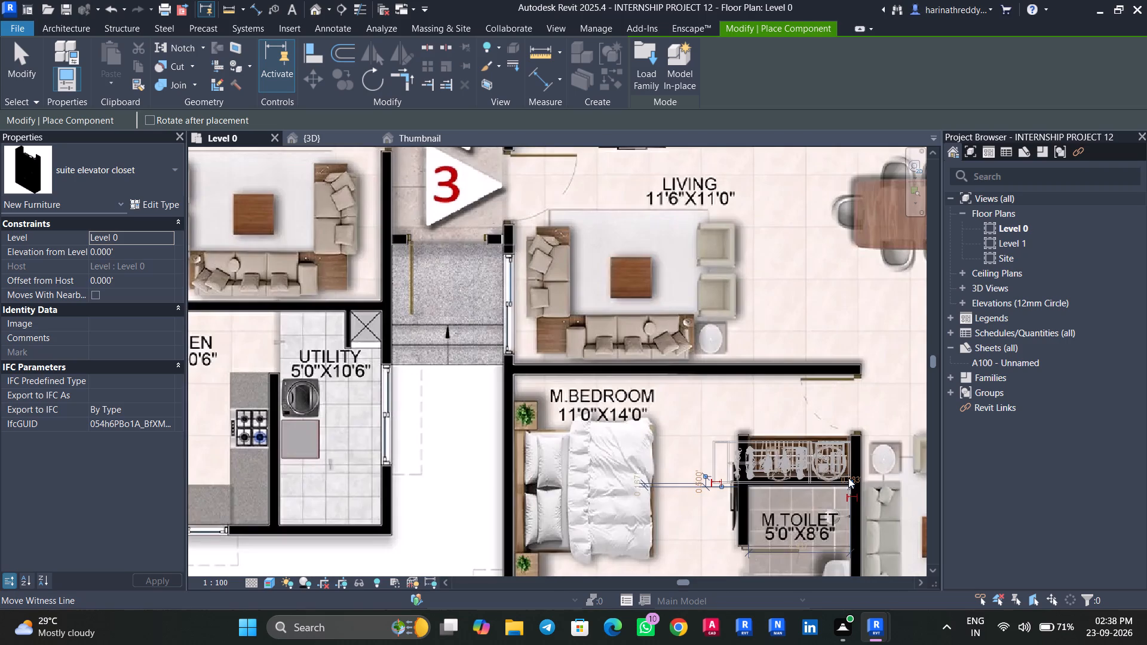
pyautogui.scroll(-5, 848, 478)
pyautogui.press('Escape')
pyautogui.press('Escape')
pyautogui.press('Escape')
pyautogui.press('Escape')
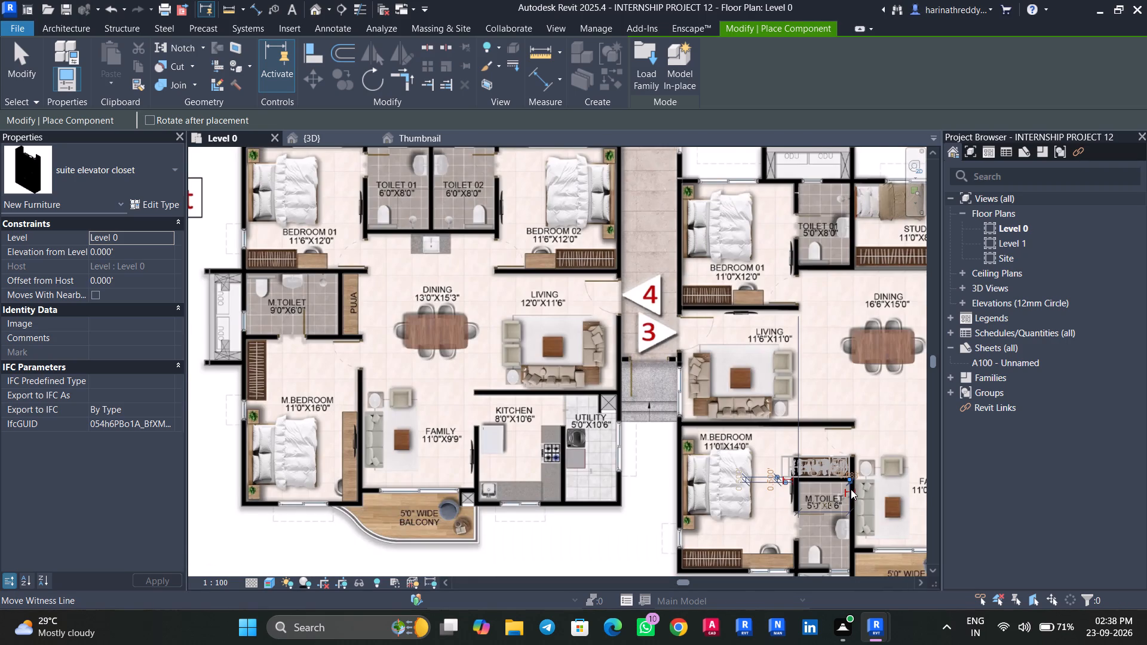
pyautogui.press('Escape')
# Place a suite elevator closet over the drawn wardrobe in apartment 3's Bedroom 01, turned to run along the wall shared with the living room.
pyautogui.moveTo(870, 509); pyautogui.dragTo(753, 524, button='middle')
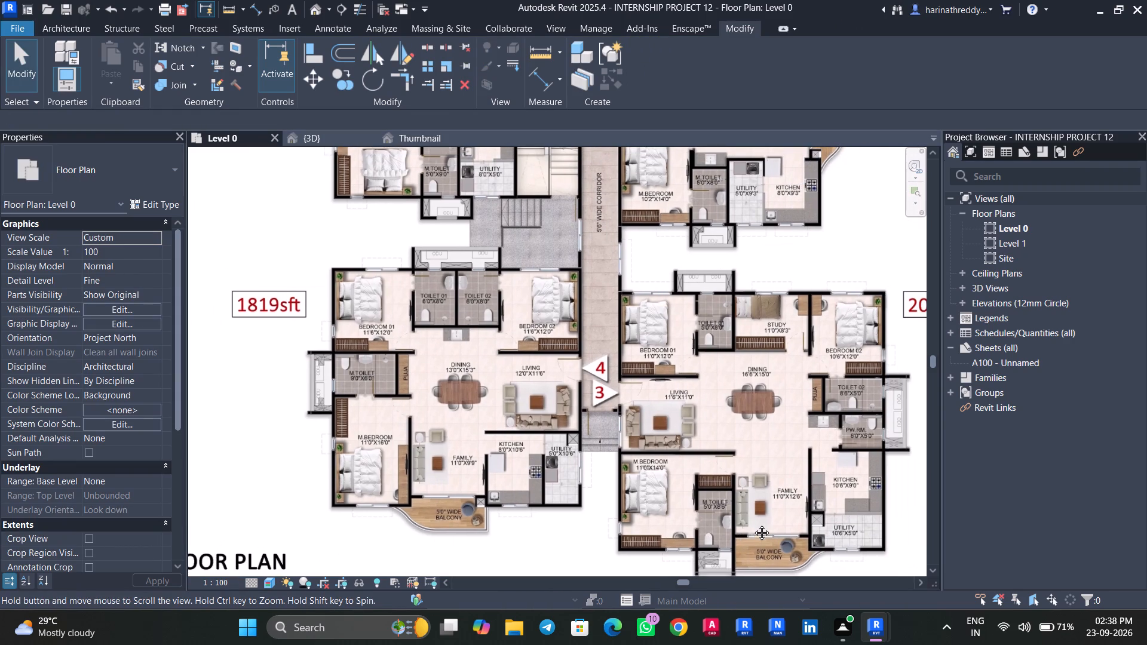
pyautogui.moveTo(753, 524); pyautogui.dragTo(753, 532, button='middle')
pyautogui.scroll(3, 635, 365)
pyautogui.scroll(-3, 637, 376)
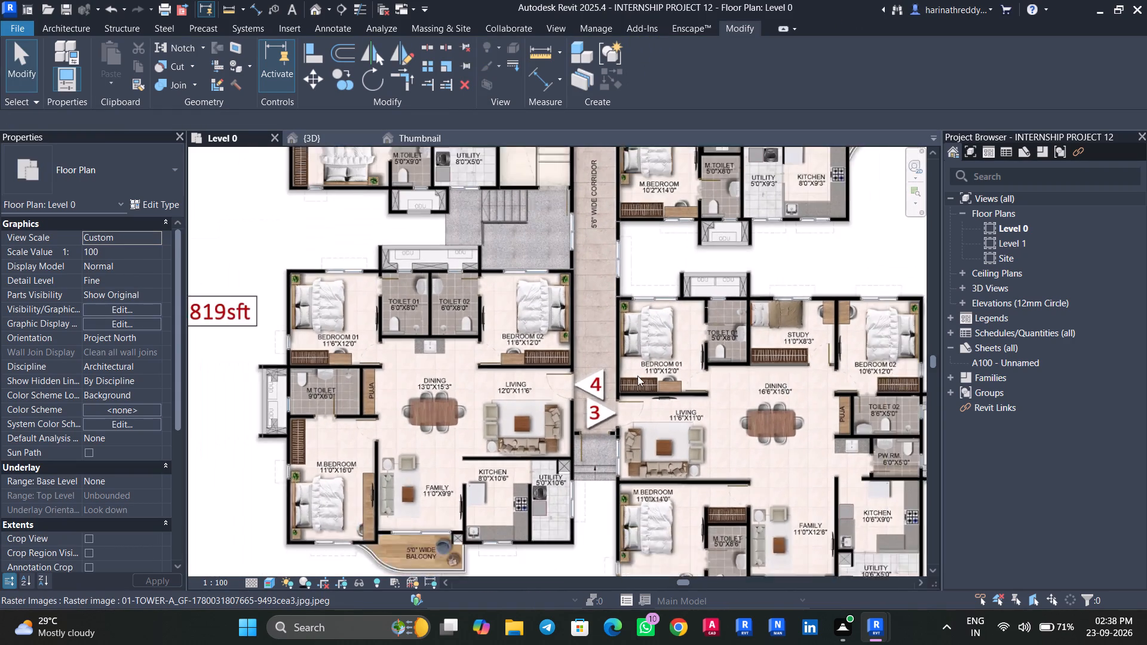
pyautogui.press('Tab')
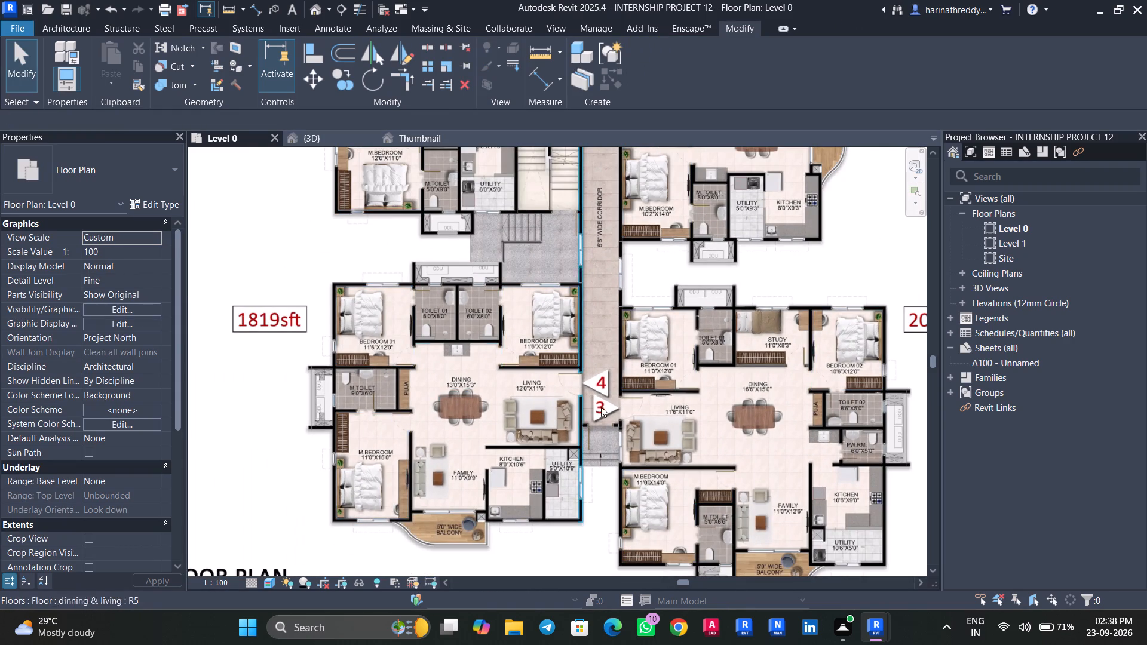
pyautogui.scroll(5, 674, 392)
pyautogui.write('cm')
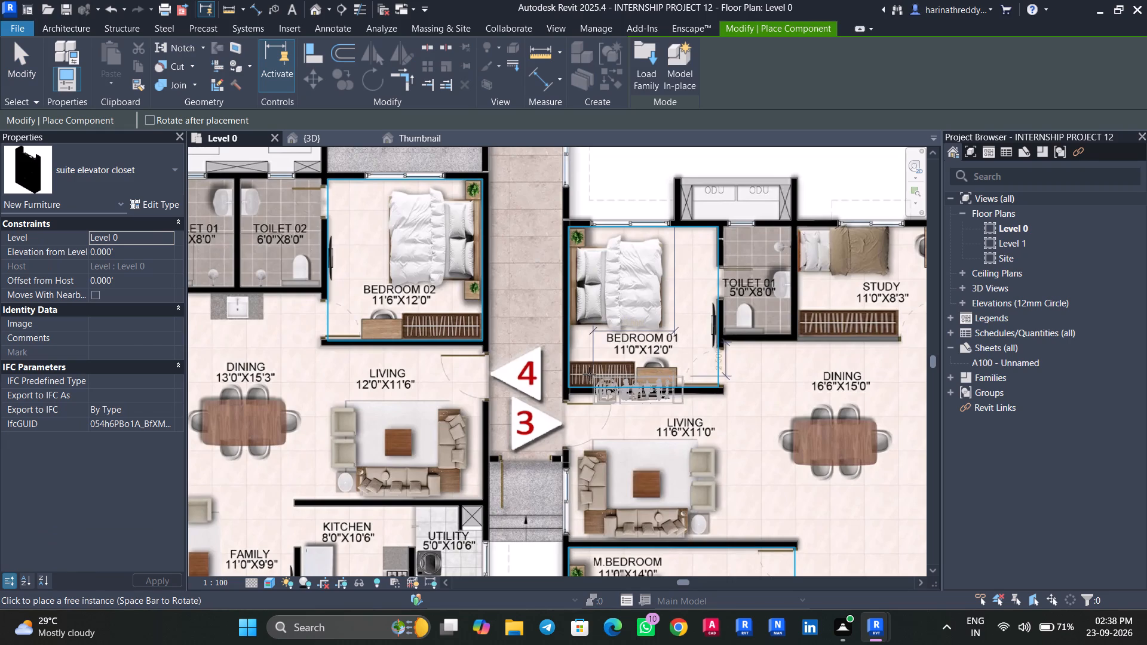
pyautogui.scroll(11, 589, 374)
pyautogui.press('space')
pyautogui.press('space')
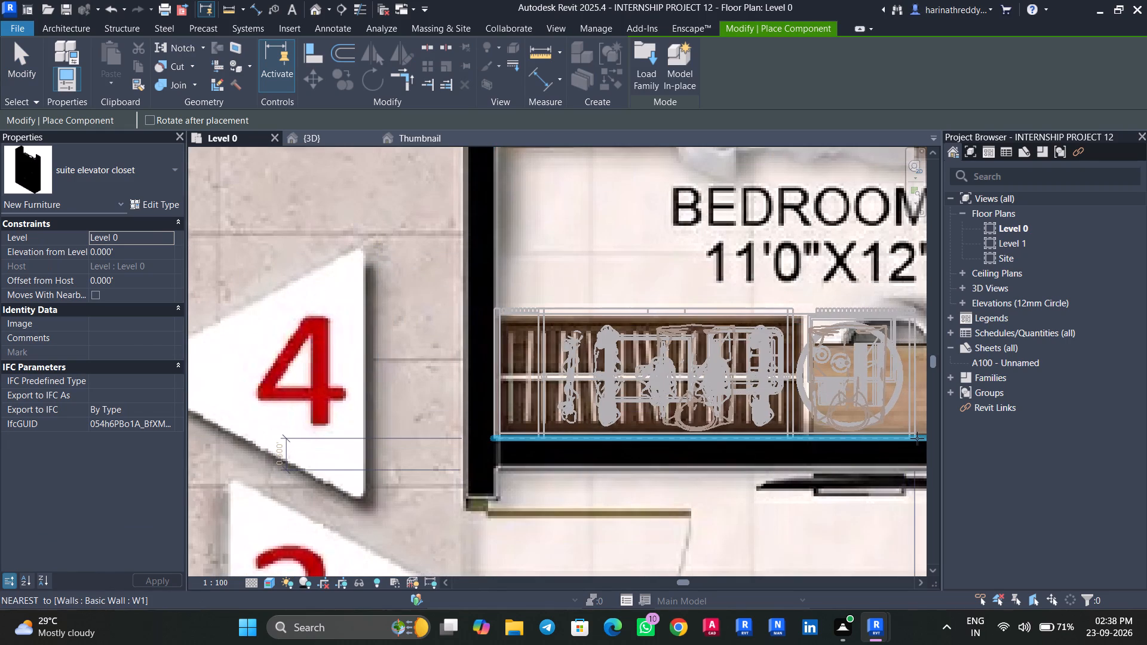
pyautogui.click(917, 438)
pyautogui.scroll(-4, 917, 438)
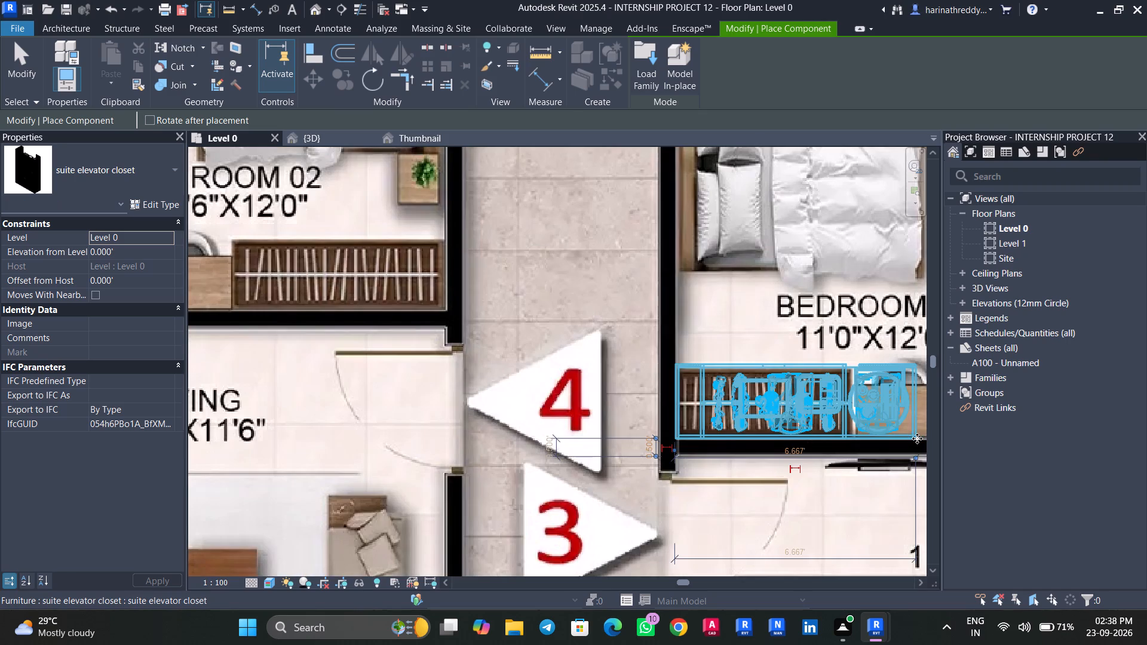
# Place a suite elevator closet over the drawn wardrobe in apartment 3's study, along the wall shared with the dining area.
pyautogui.moveTo(913, 438); pyautogui.dragTo(214, 445, button='middle')
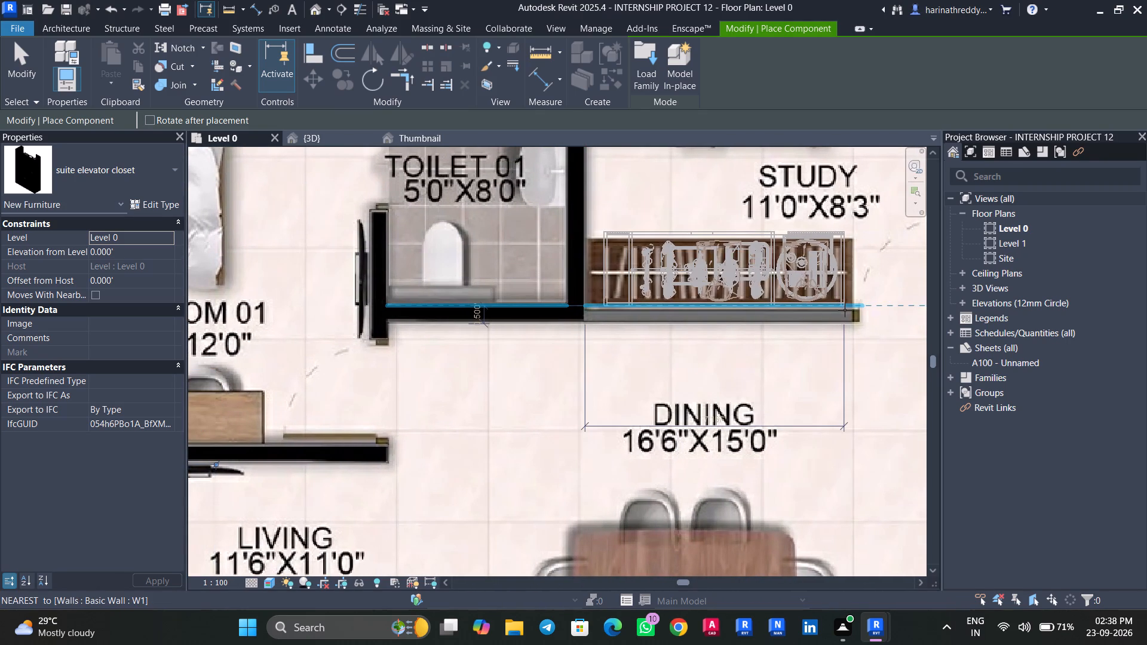
pyautogui.click(826, 310)
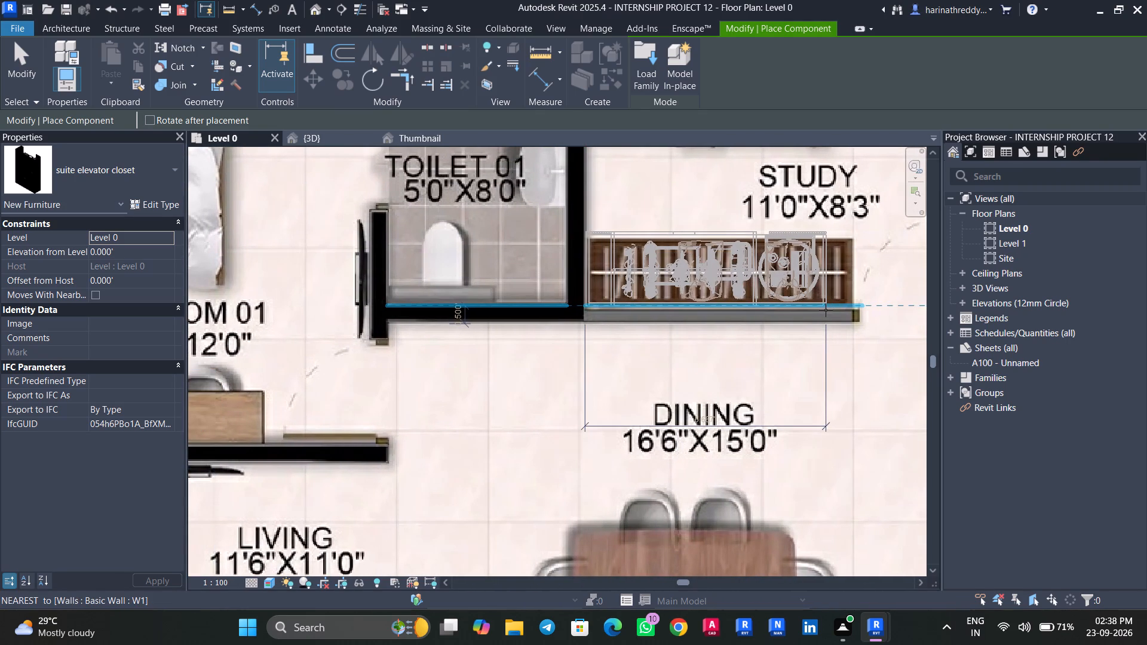
# Place a suite elevator closet over the drawn wardrobe in apartment 3's Bedroom 02, along the Toilet 02 wall and ending at the outer wall.
pyautogui.scroll(-11, 826, 310)
pyautogui.moveTo(824, 311); pyautogui.dragTo(680, 332, button='middle')
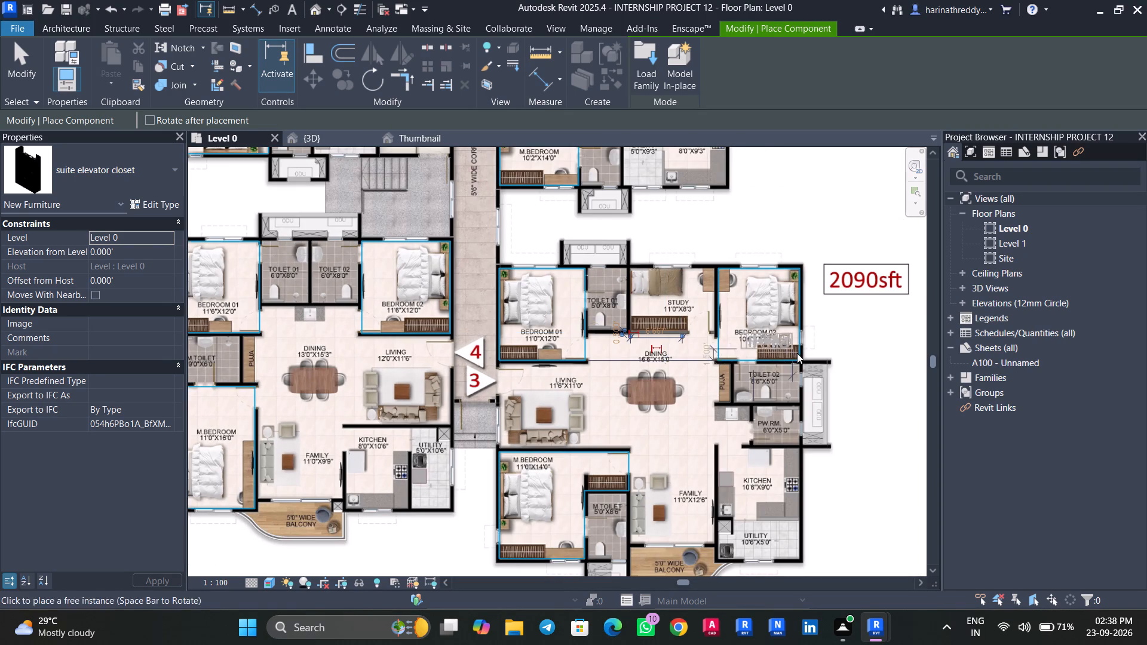
pyautogui.scroll(10, 797, 353)
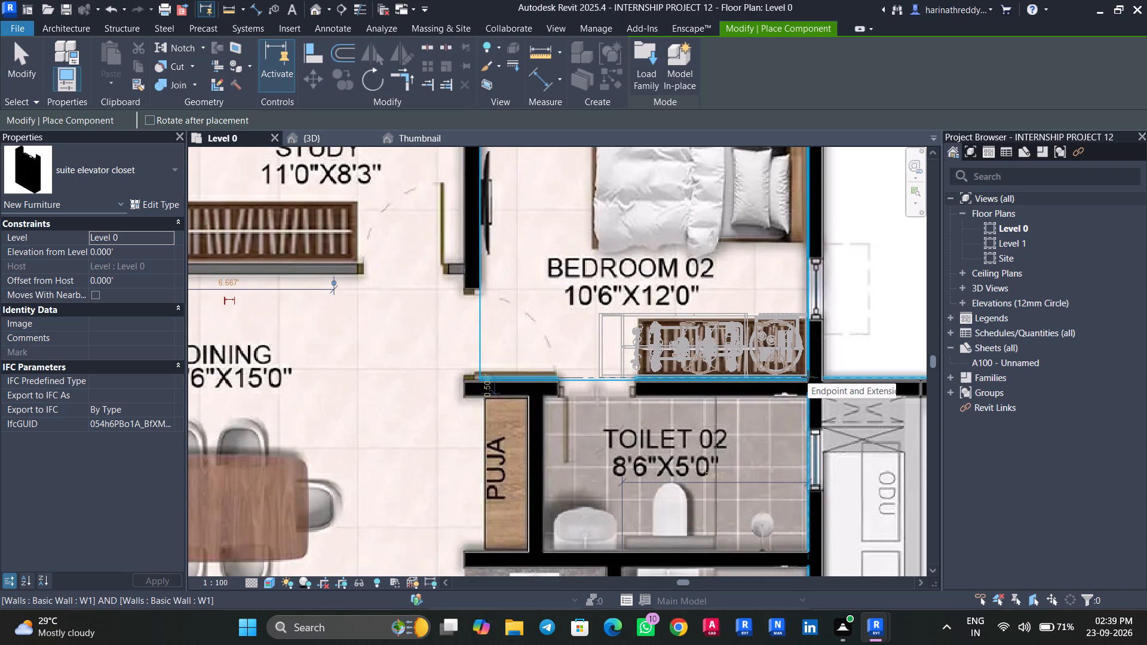
pyautogui.scroll(4, 808, 377)
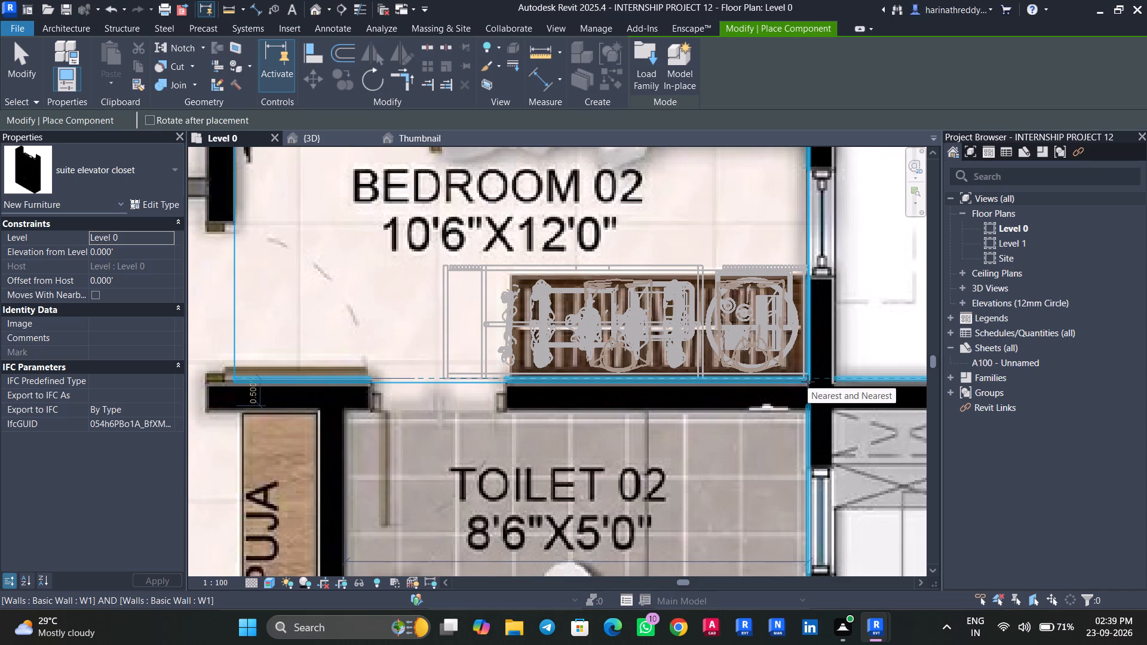
pyautogui.click(808, 382)
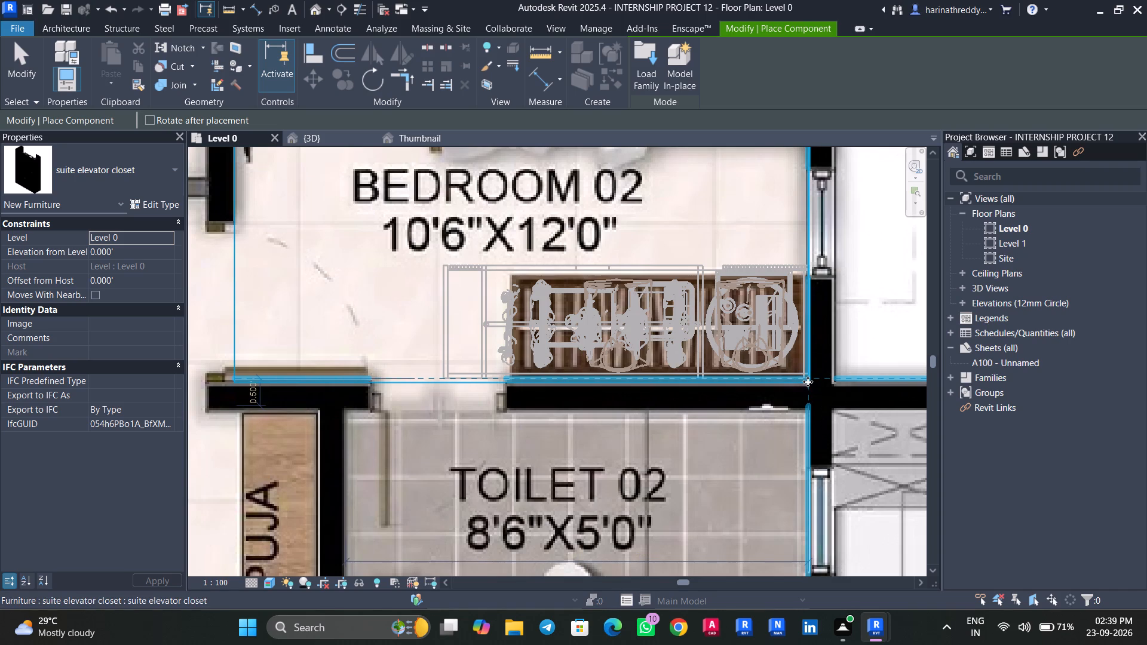
pyautogui.press('Escape')
pyautogui.press('Escape')
pyautogui.press('Escape')
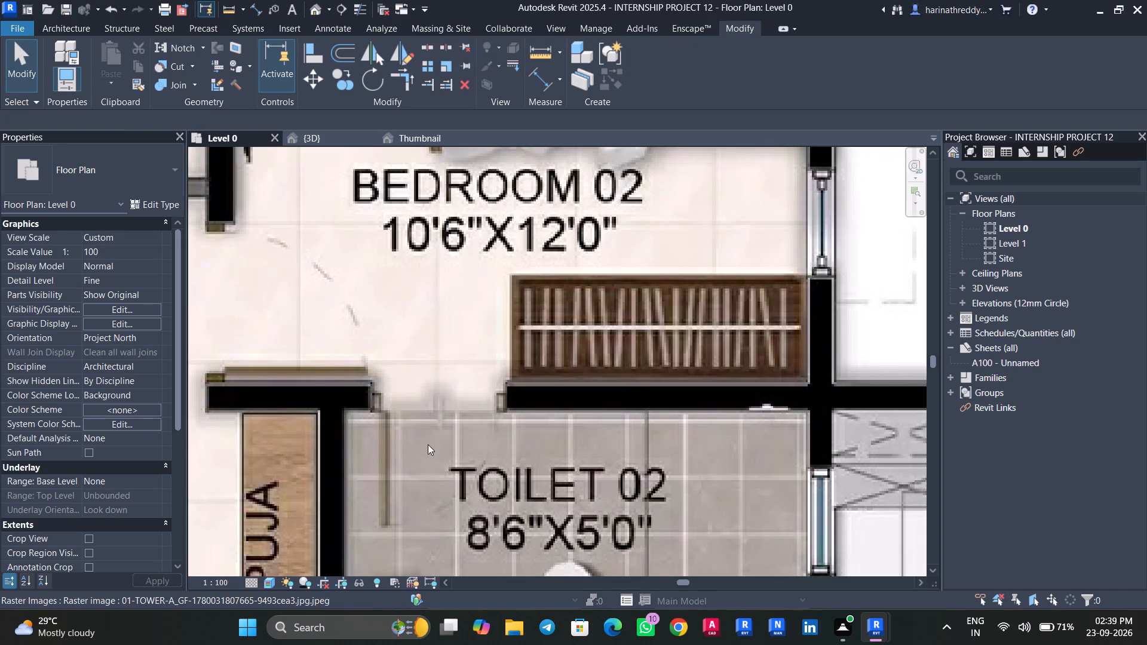
# Nudge apartment 3's Toilet 02 door (type D3) along its wall toward the puja niche, away from the Bedroom 02 closet.
pyautogui.press('Tab')
pyautogui.click(406, 412)
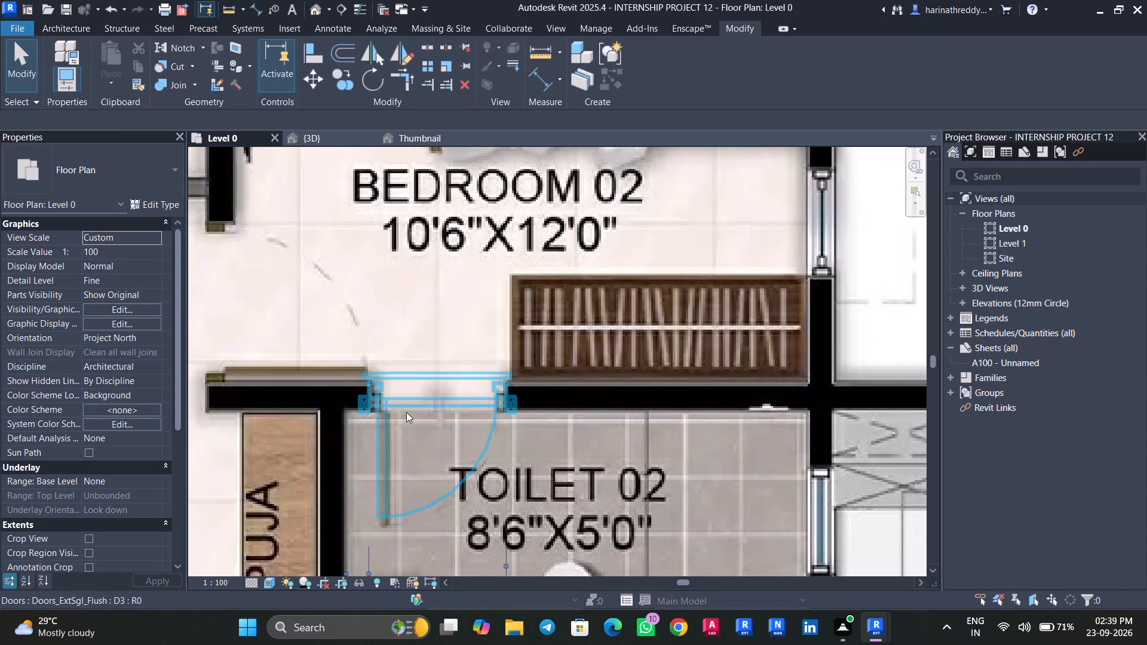
pyautogui.press('Left')
pyautogui.press('Left')
pyautogui.press('Left')
pyautogui.press('Left')
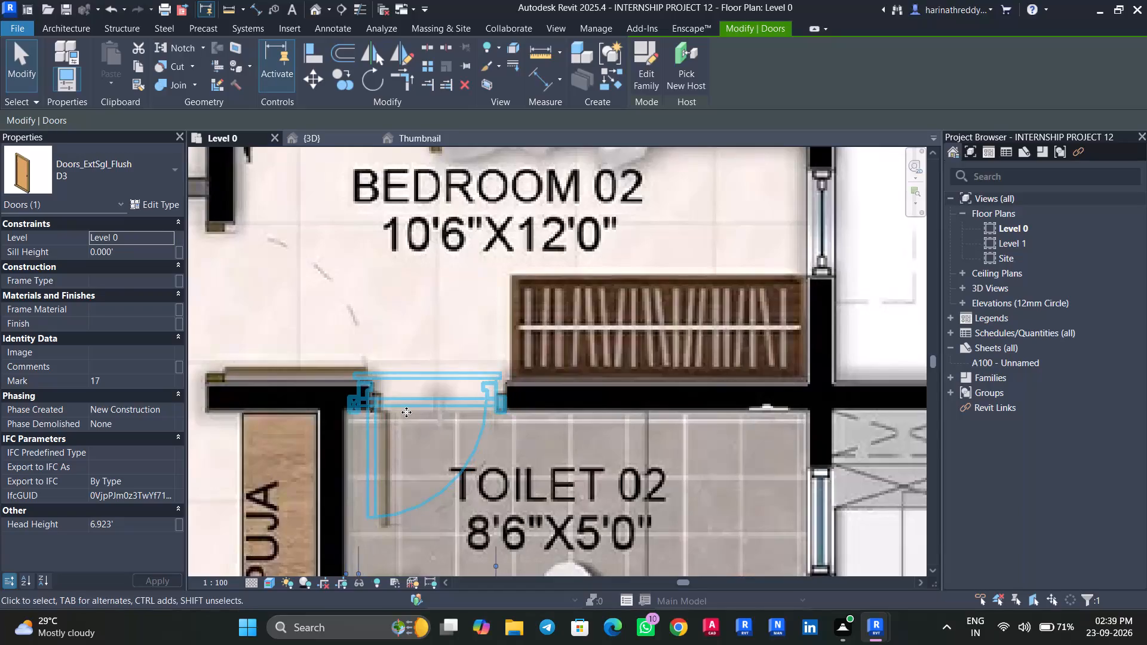
pyautogui.press('Left')
pyautogui.press('Left')
pyautogui.press('Left')
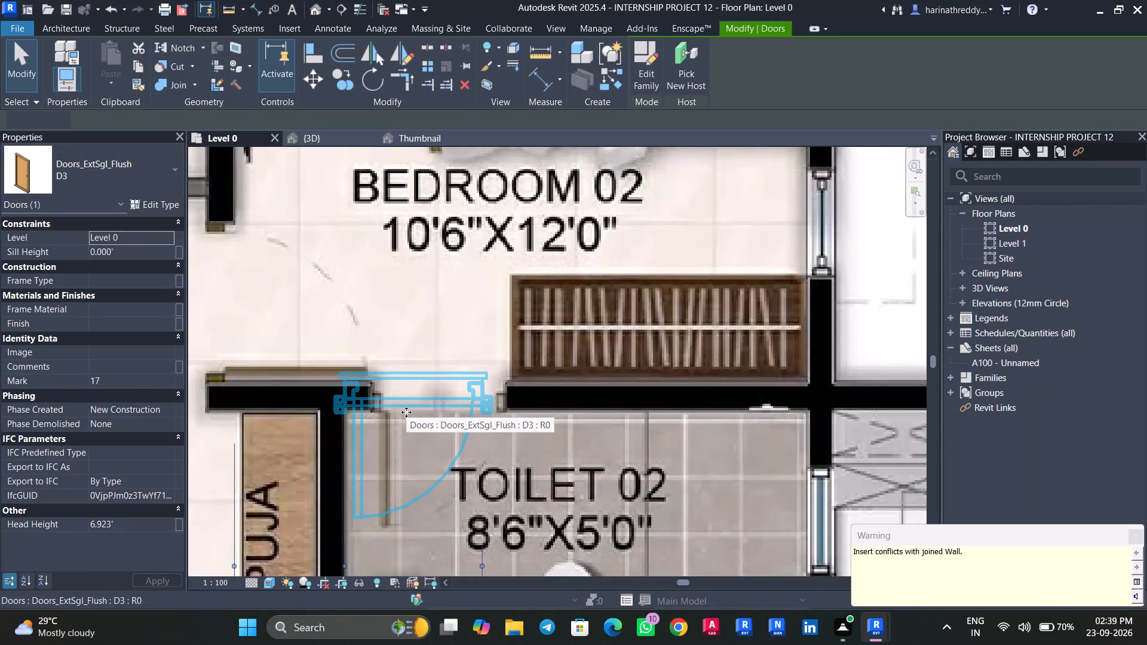
pyautogui.press('Right')
pyautogui.press('Escape')
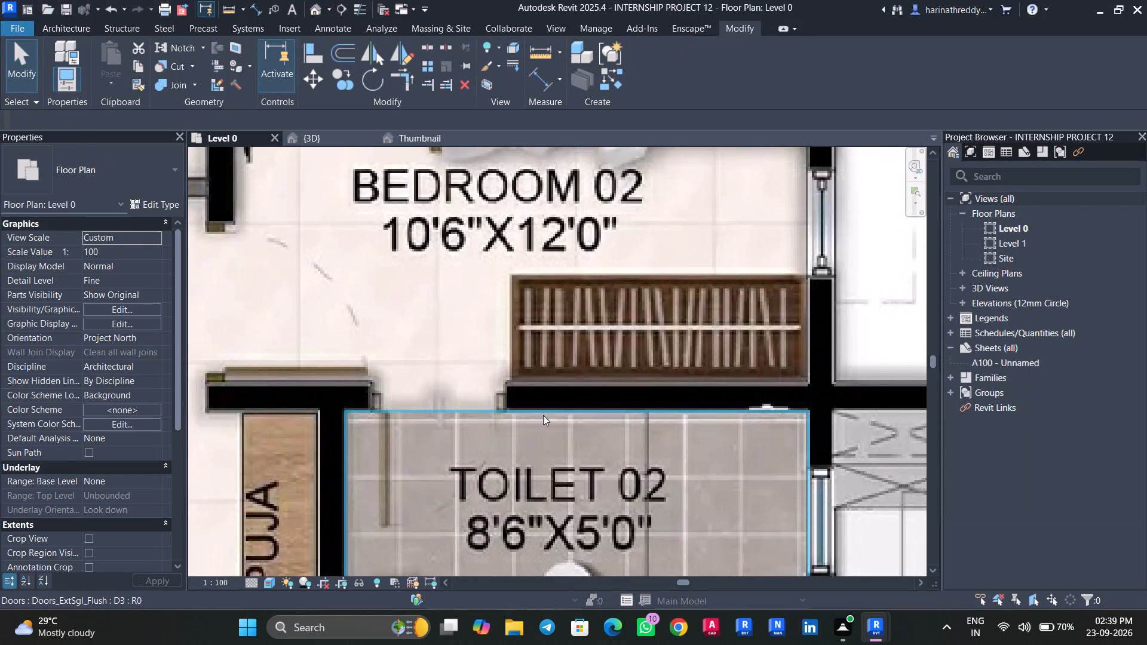
# Place a suite elevator closet over the drawn wardrobe in apartment 2's master bedroom, rotated along the window wall from the corridor-side corner.
pyautogui.scroll(-9, 457, 420)
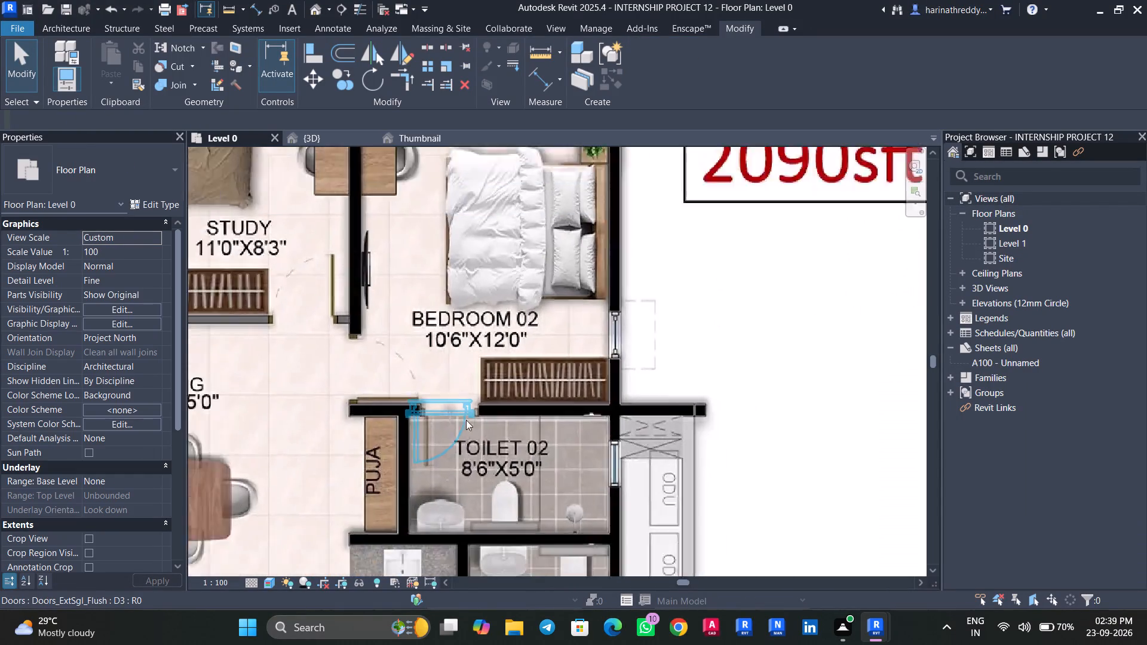
pyautogui.scroll(-1, 542, 301)
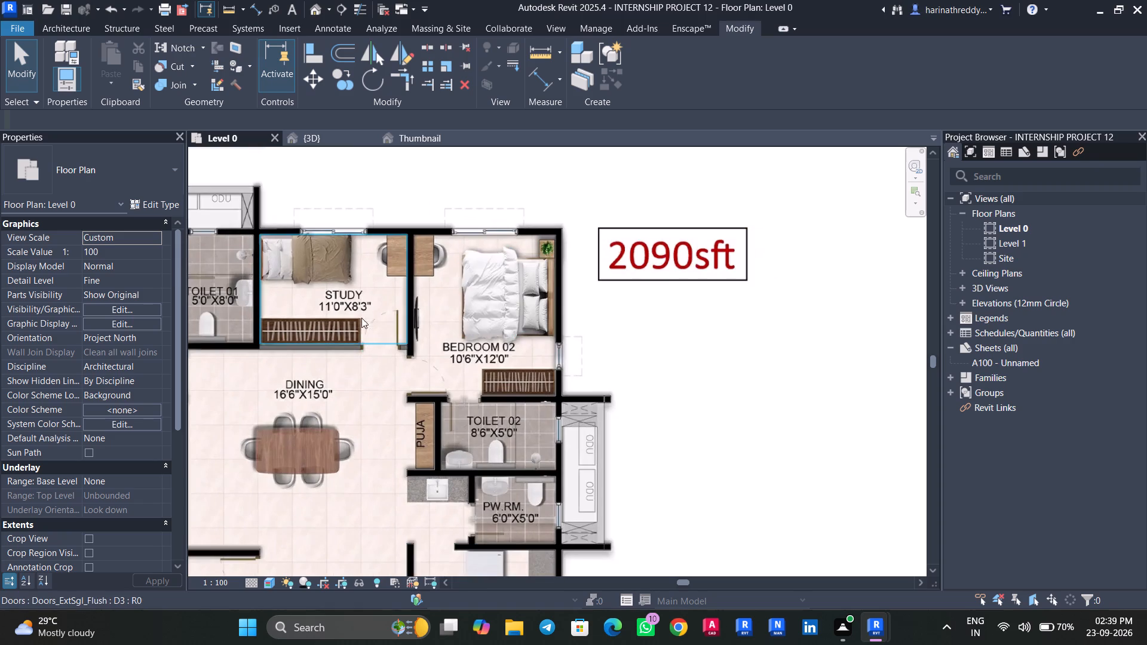
pyautogui.scroll(-3, 350, 380)
pyautogui.moveTo(355, 382); pyautogui.dragTo(545, 324, button='middle')
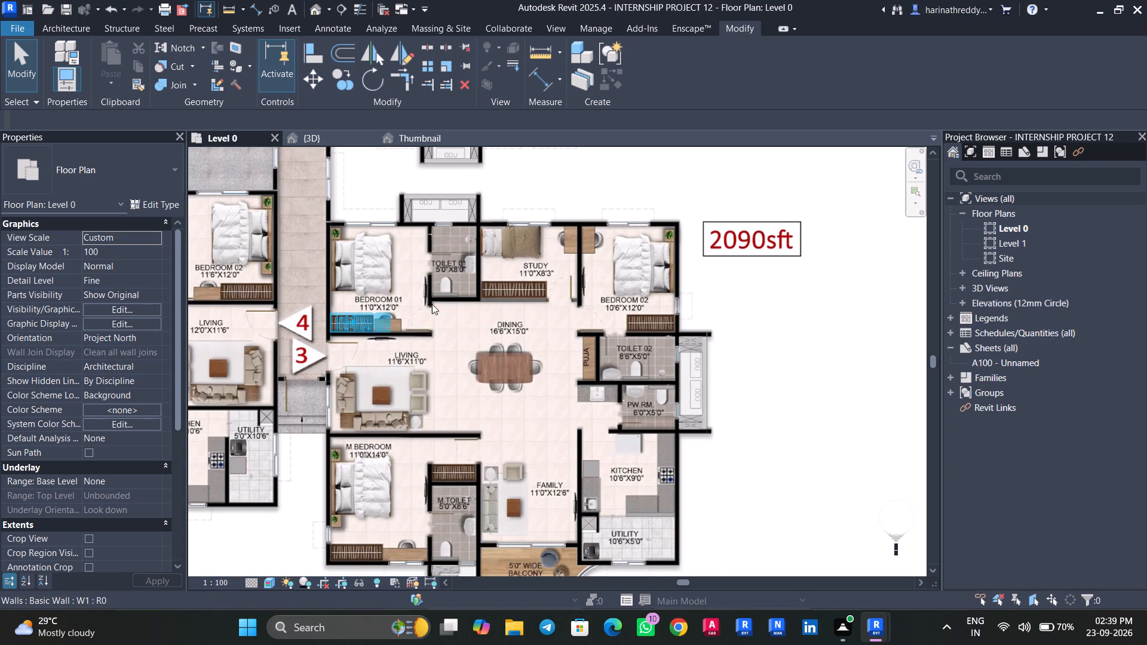
pyautogui.scroll(-3, 578, 501)
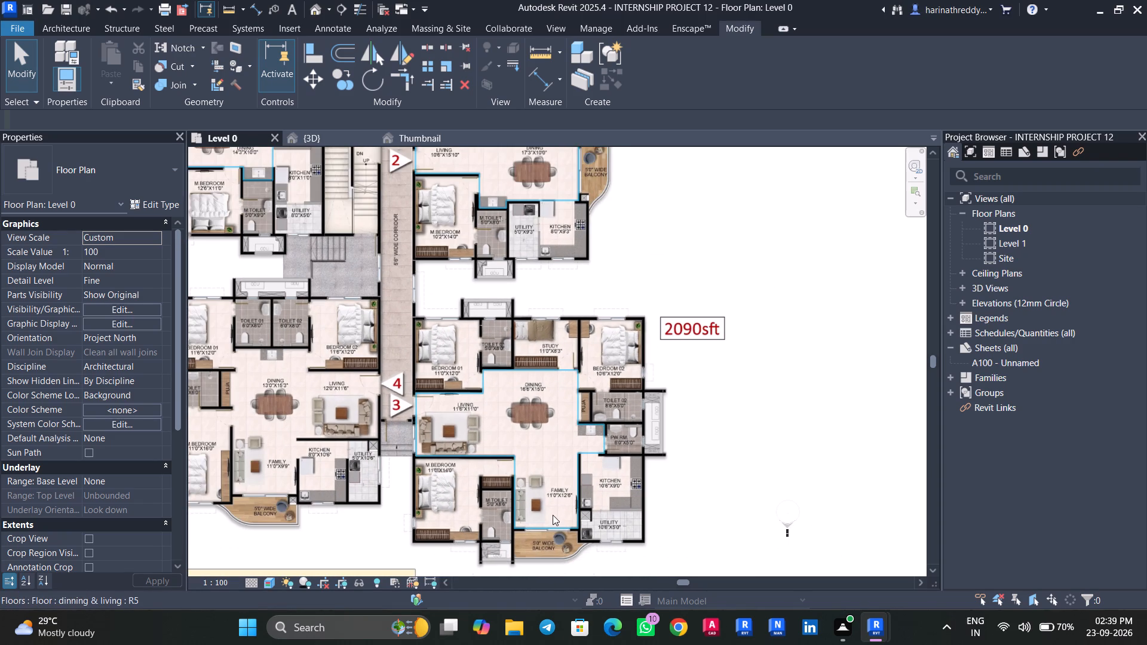
pyautogui.moveTo(651, 240); pyautogui.dragTo(722, 471, button='middle')
pyautogui.scroll(4, 495, 462)
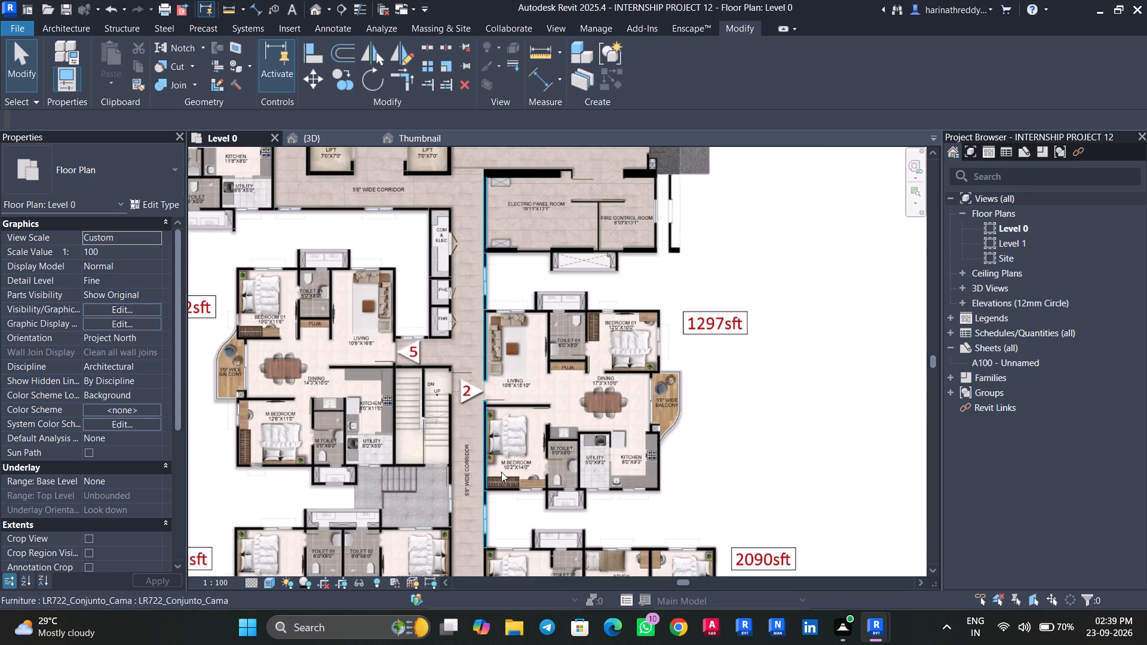
pyautogui.scroll(1, 501, 472)
pyautogui.press('c')
pyautogui.press('m')
pyautogui.scroll(6, 513, 493)
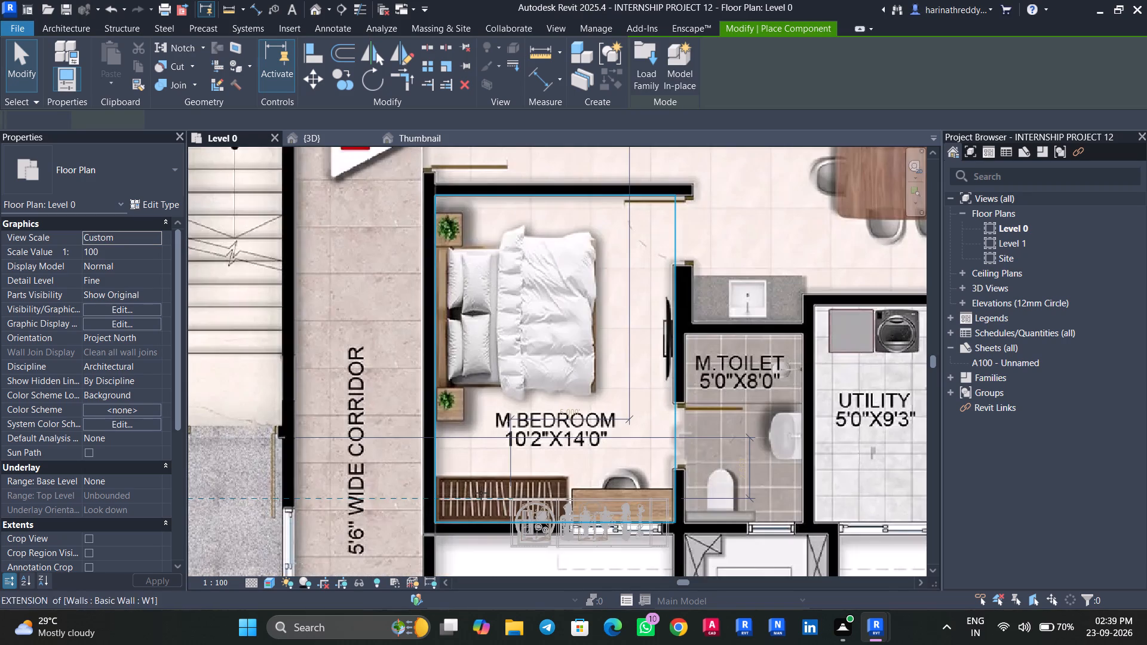
pyautogui.scroll(5, 480, 493)
pyautogui.press('space')
pyautogui.press('space')
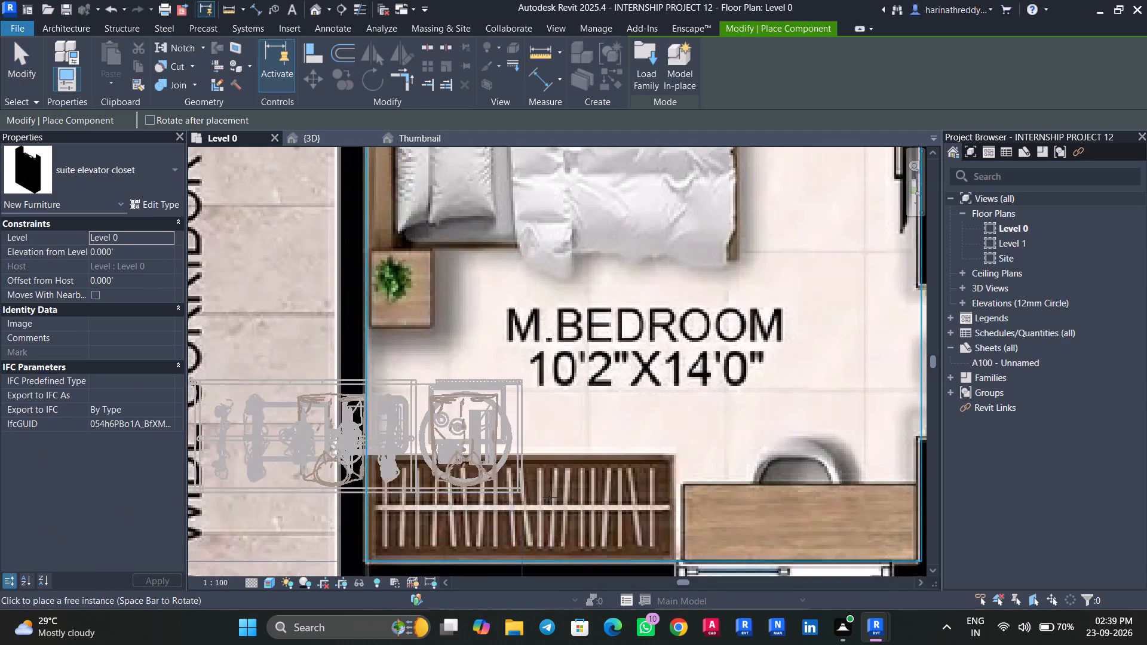
pyautogui.click(726, 560)
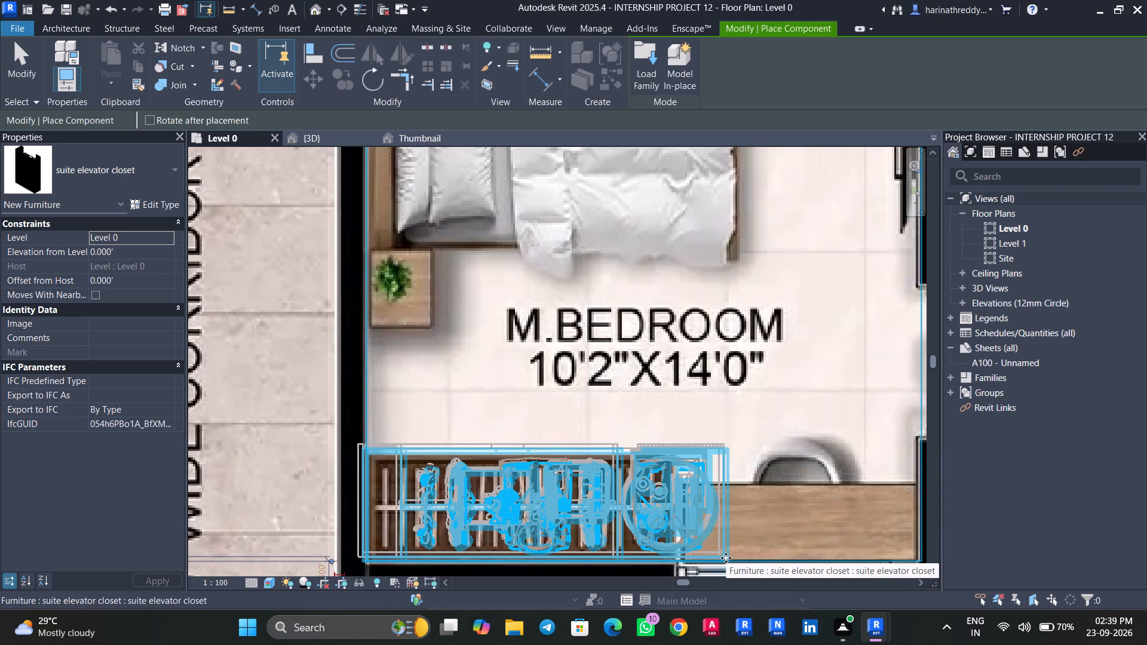
pyautogui.press('Escape')
pyautogui.press('Escape')
pyautogui.press('Escape')
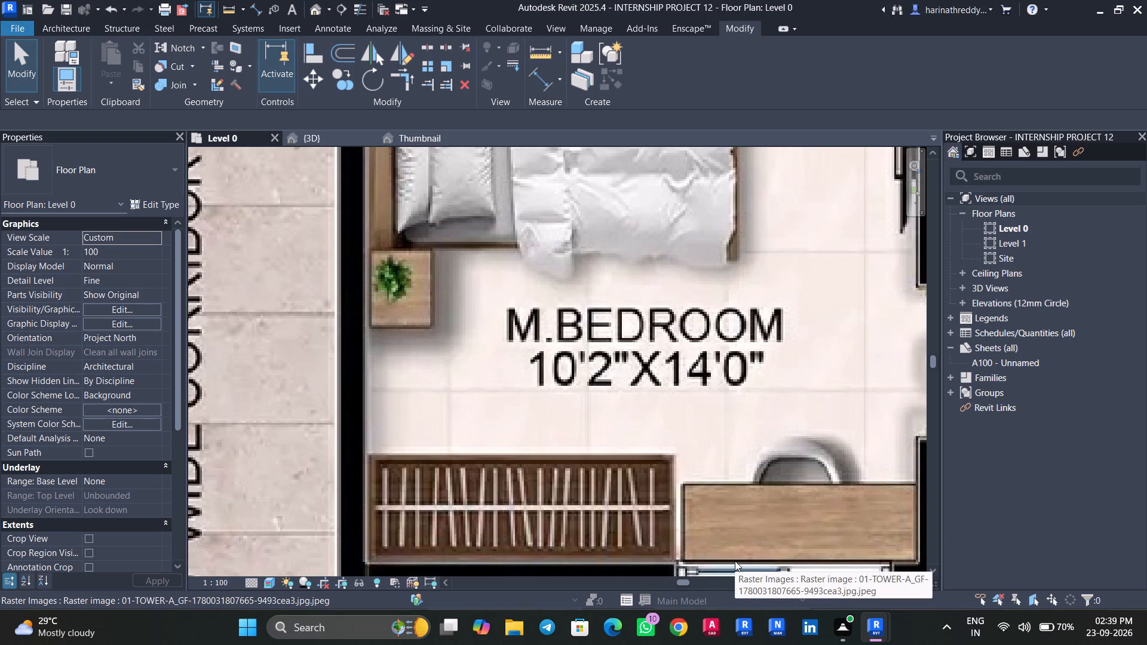
# Place a suite elevator closet over the drawn wardrobe in apartment 2's Bedroom 01, rotated to run along the wall shared with Toilet 01.
pyautogui.scroll(-13, 712, 422)
pyautogui.scroll(-8, 714, 424)
pyautogui.press('Escape')
pyautogui.press('Escape')
pyautogui.scroll(6, 710, 423)
pyautogui.press('Tab')
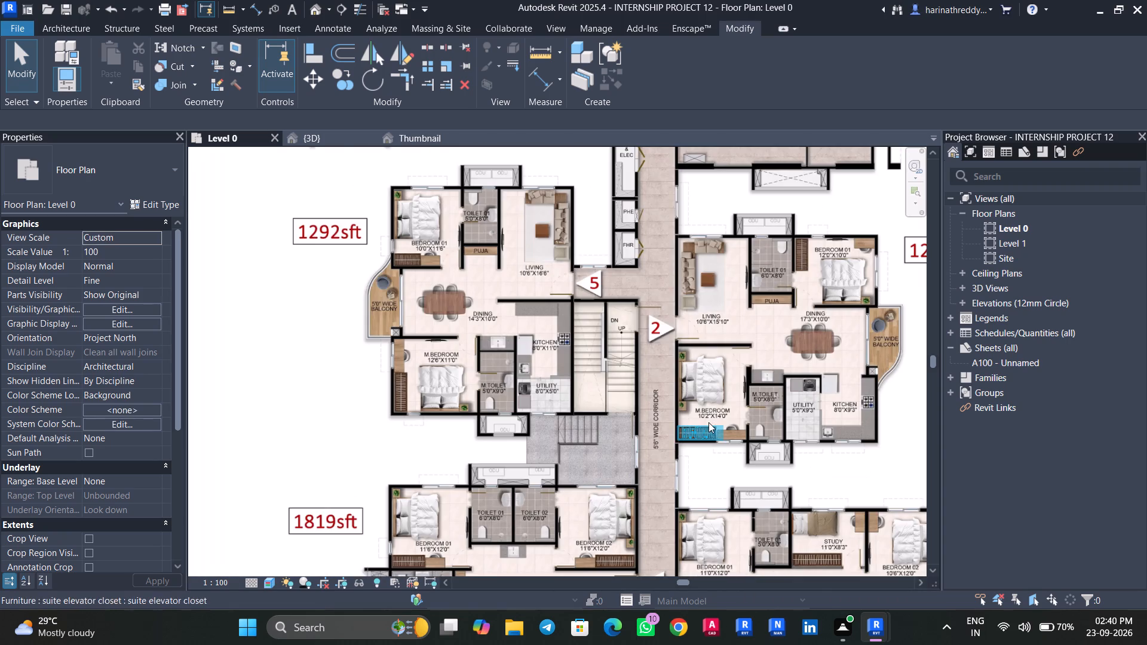
pyautogui.scroll(-4, 720, 404)
pyautogui.moveTo(864, 384); pyautogui.dragTo(760, 478, button='middle')
pyautogui.scroll(6, 641, 418)
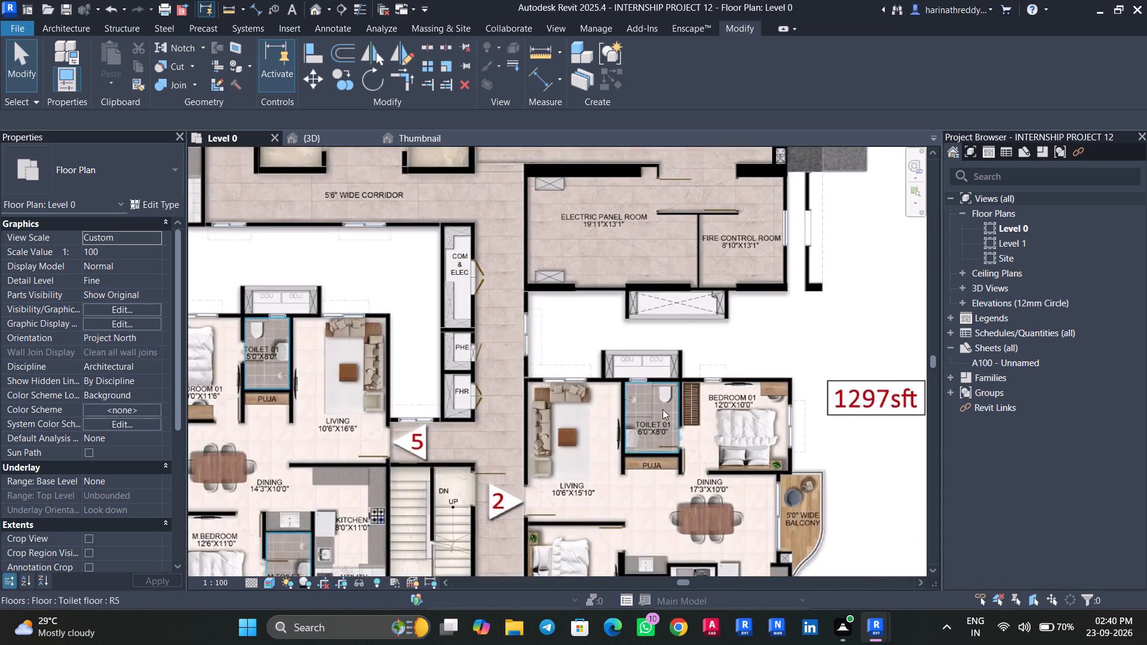
pyautogui.scroll(4, 663, 409)
pyautogui.scroll(-3, 478, 466)
pyautogui.moveTo(565, 520); pyautogui.dragTo(566, 461, button='middle')
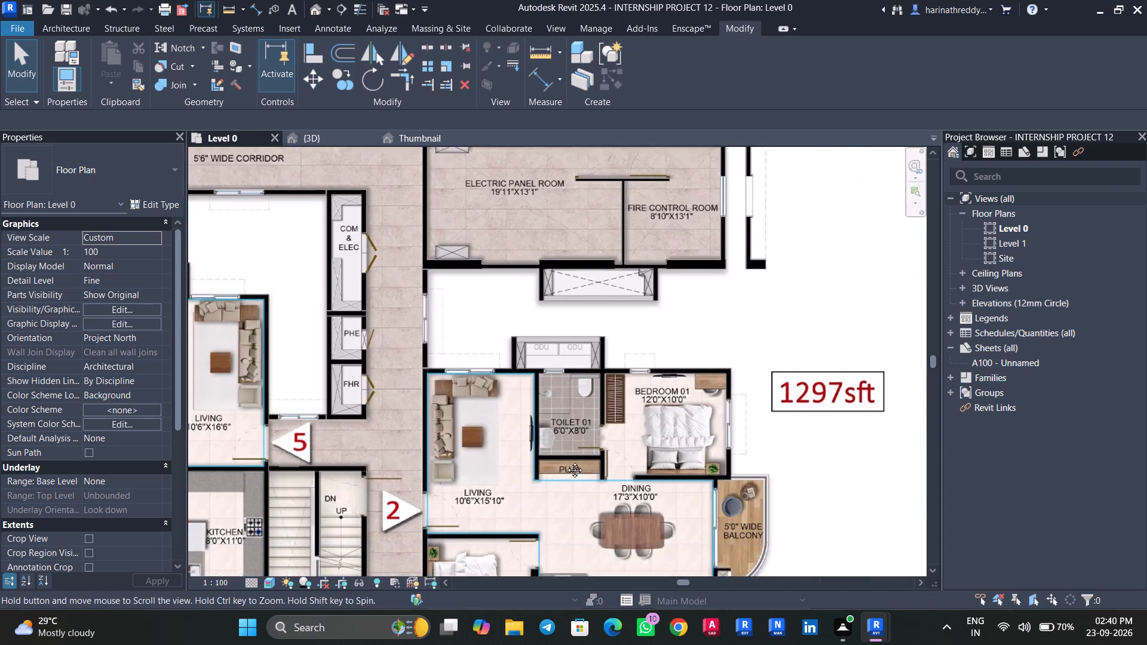
pyautogui.moveTo(566, 461); pyautogui.dragTo(563, 426, button='middle')
pyautogui.scroll(6, 596, 500)
pyautogui.moveTo(599, 499); pyautogui.dragTo(554, 387, button='middle')
pyautogui.scroll(-3, 553, 389)
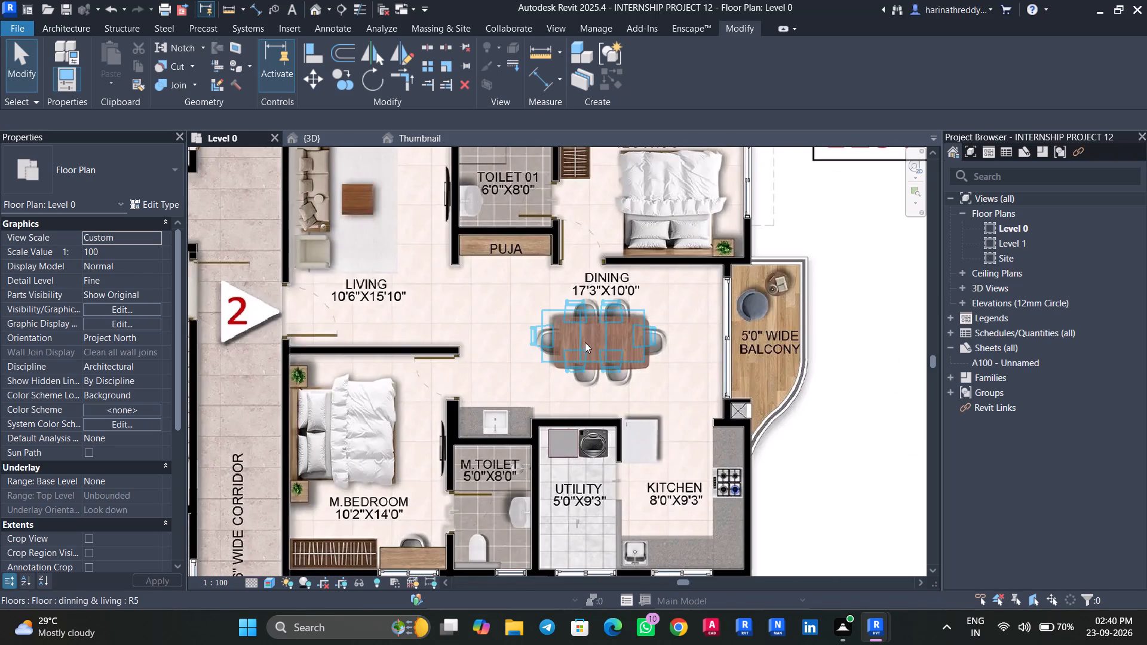
pyautogui.moveTo(553, 285); pyautogui.dragTo(543, 455, button='middle')
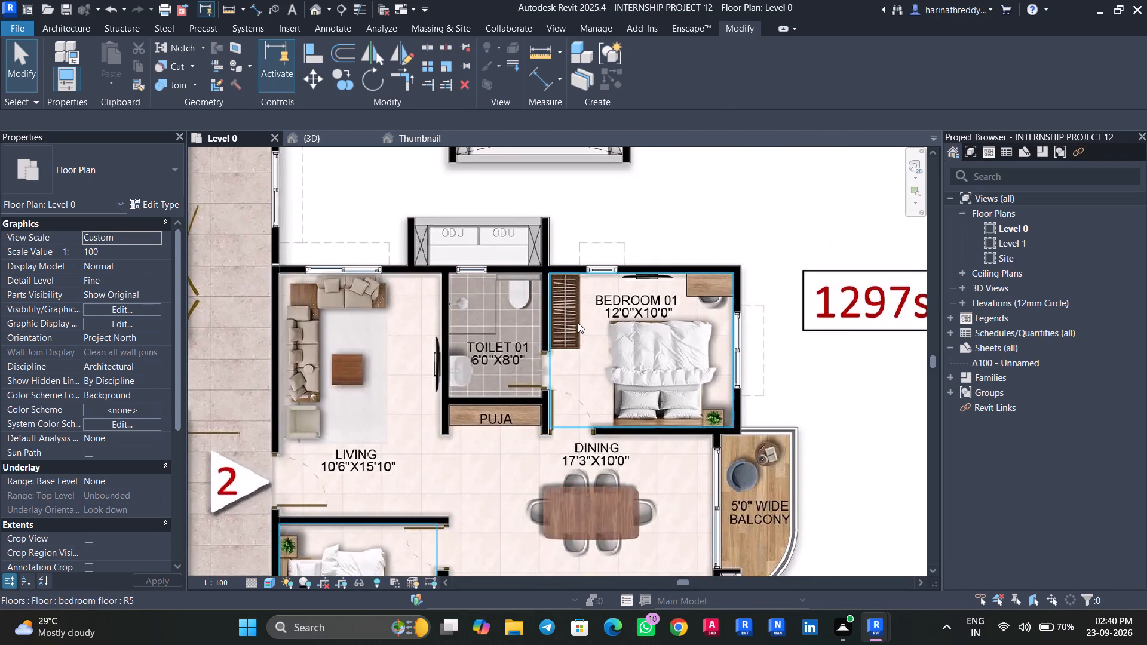
pyautogui.press('c')
pyautogui.press('m')
pyautogui.scroll(5, 553, 334)
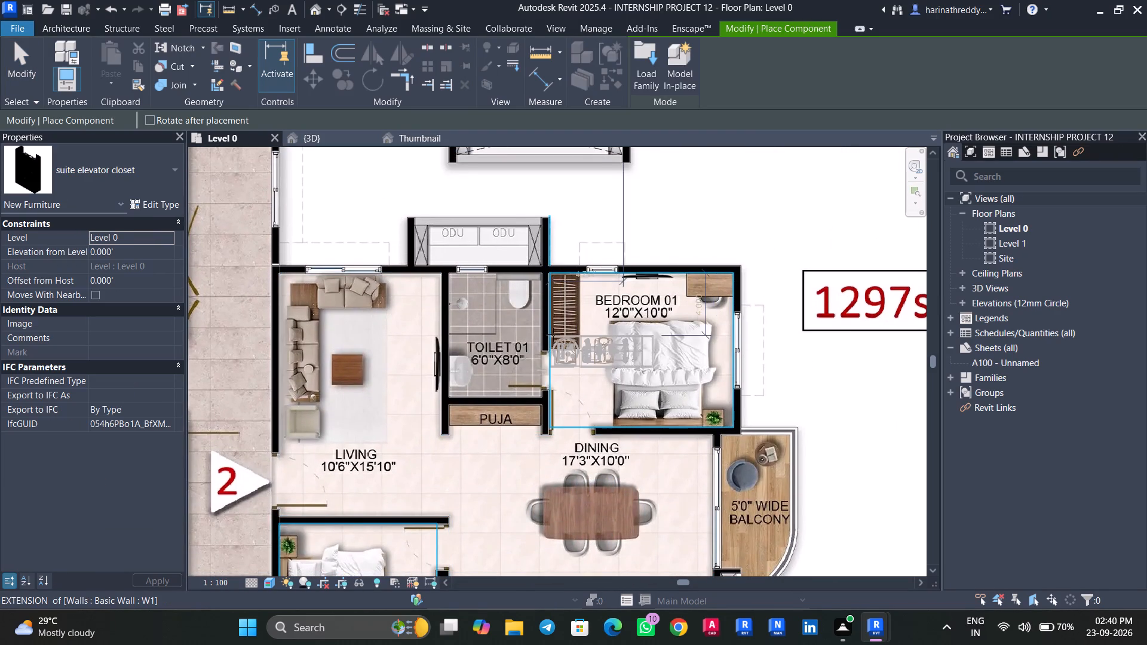
pyautogui.press('space')
pyautogui.press('space')
pyautogui.press('space')
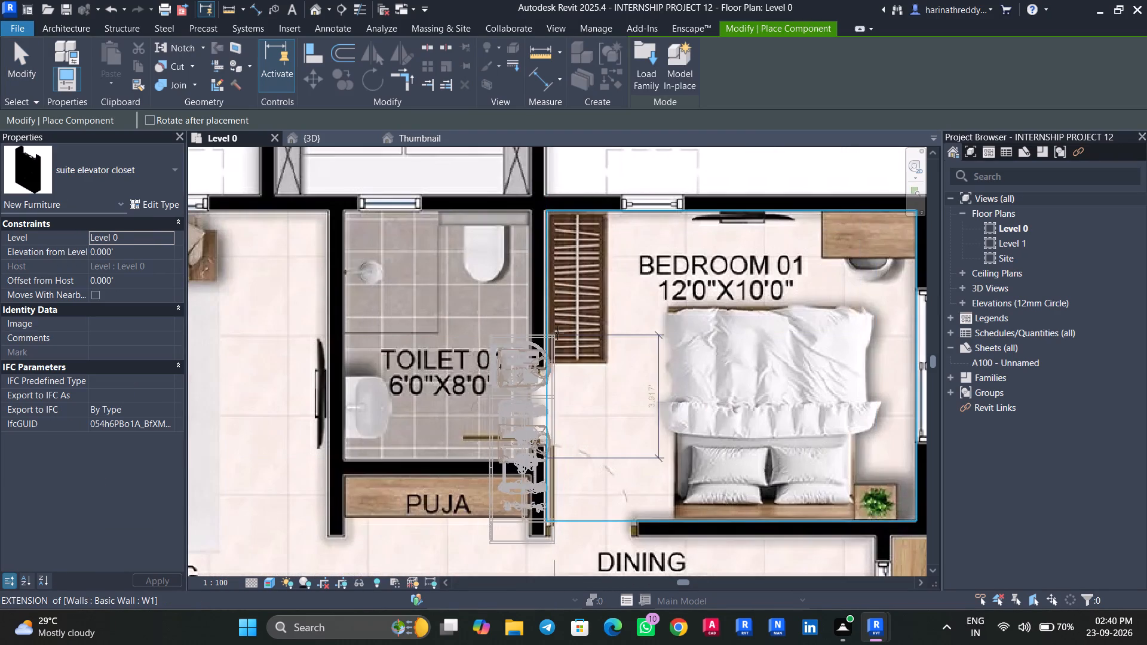
pyautogui.press('space')
pyautogui.press('space')
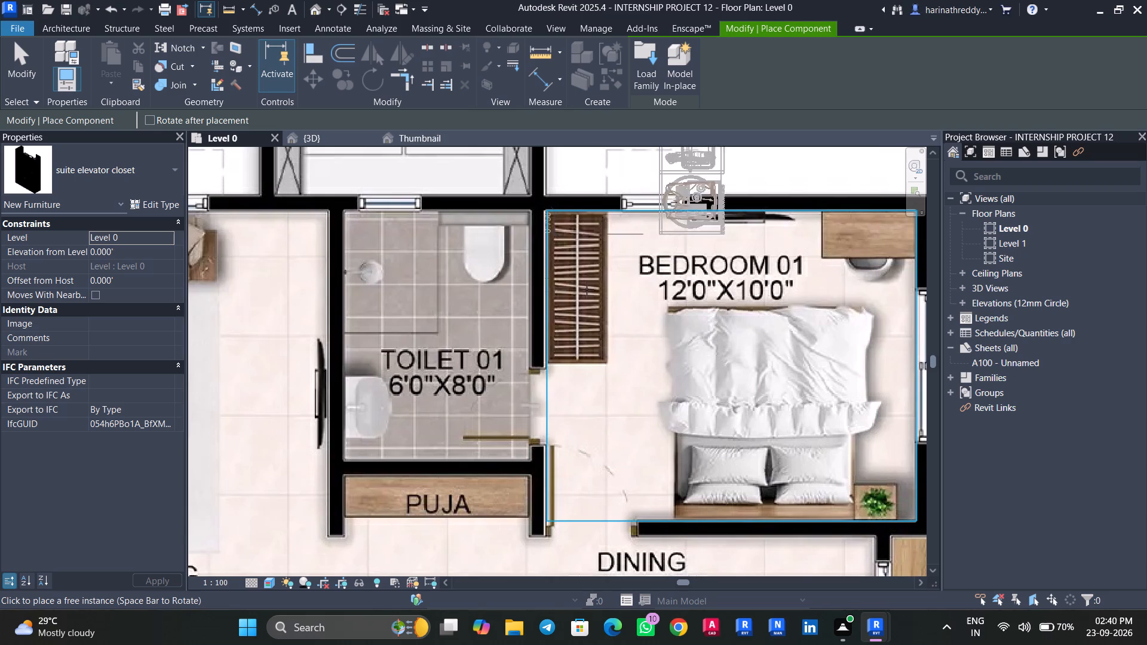
pyautogui.click(544, 420)
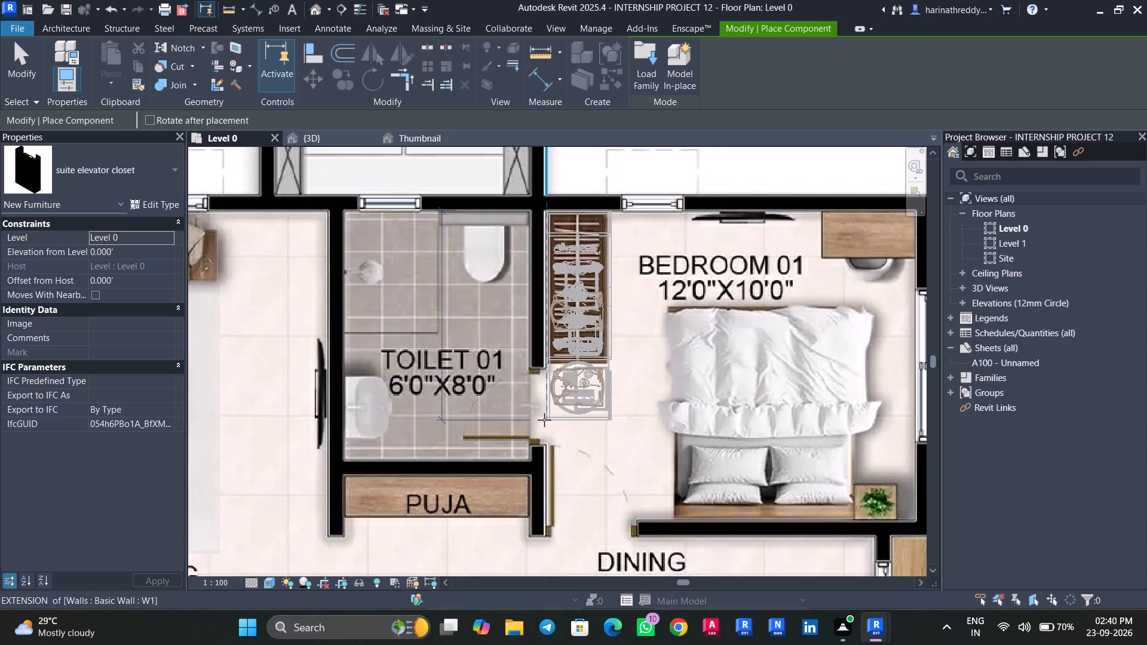
pyautogui.press('Escape')
pyautogui.press('Escape')
pyautogui.press('Escape')
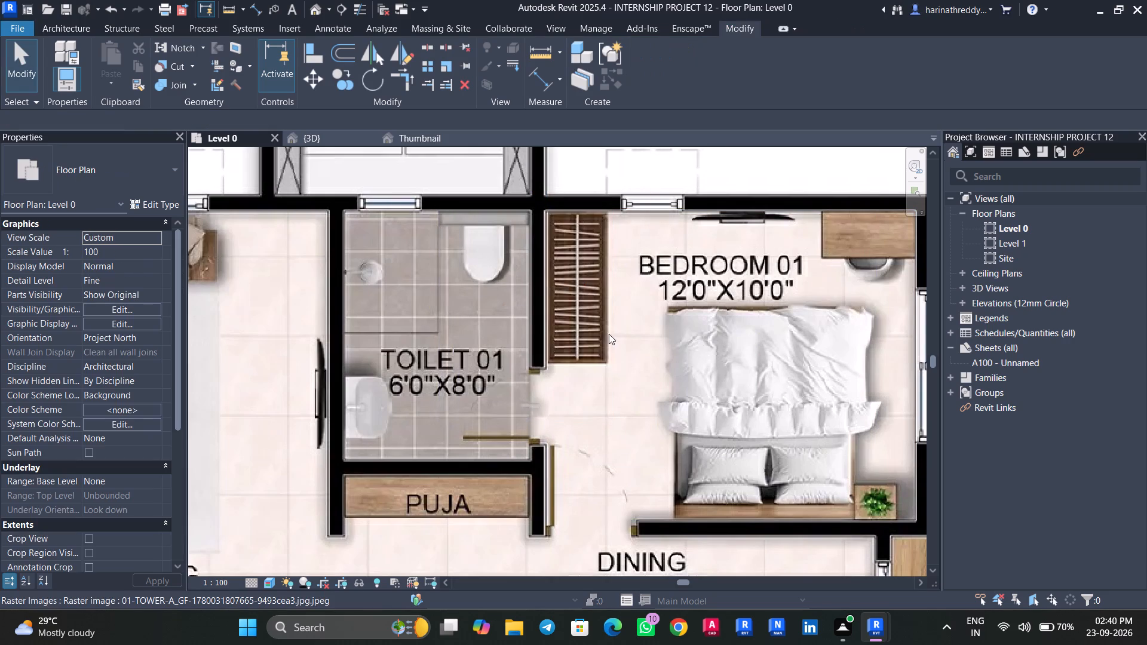
# Nudge apartment 2's Toilet 01 door (type D3) along its wall toward the puja niche, away from the Bedroom 01 closet.
pyautogui.press('Tab')
pyautogui.click(536, 400)
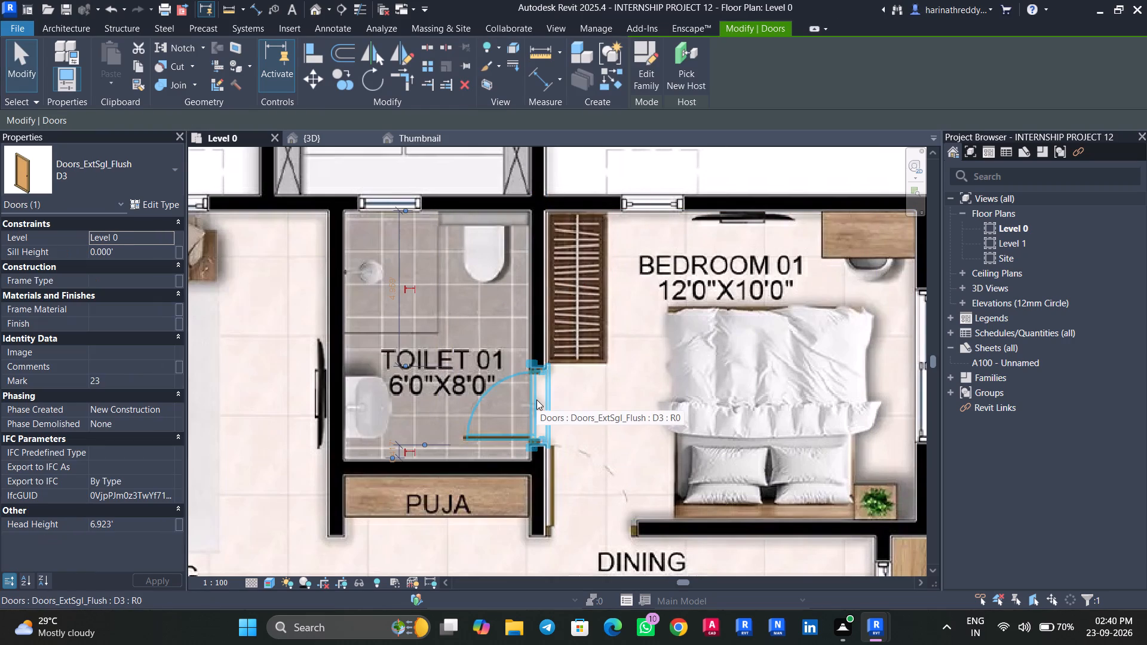
pyautogui.press('Down')
pyautogui.press('Down')
pyautogui.press('Down')
pyautogui.press('Down')
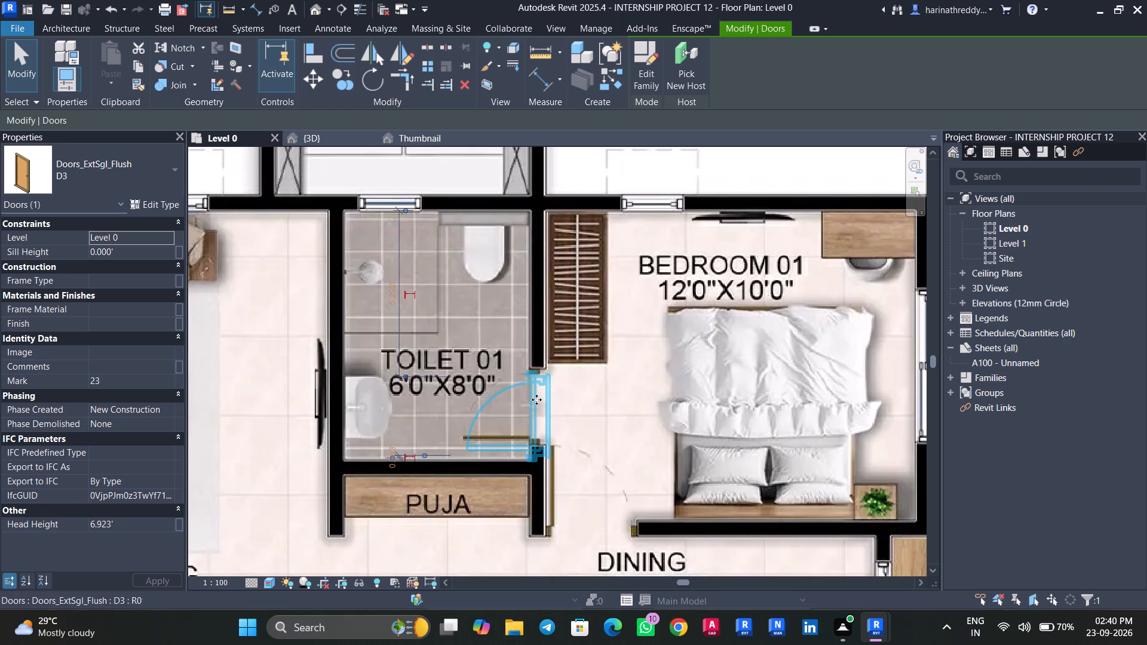
pyautogui.press('Down')
pyautogui.press('Down')
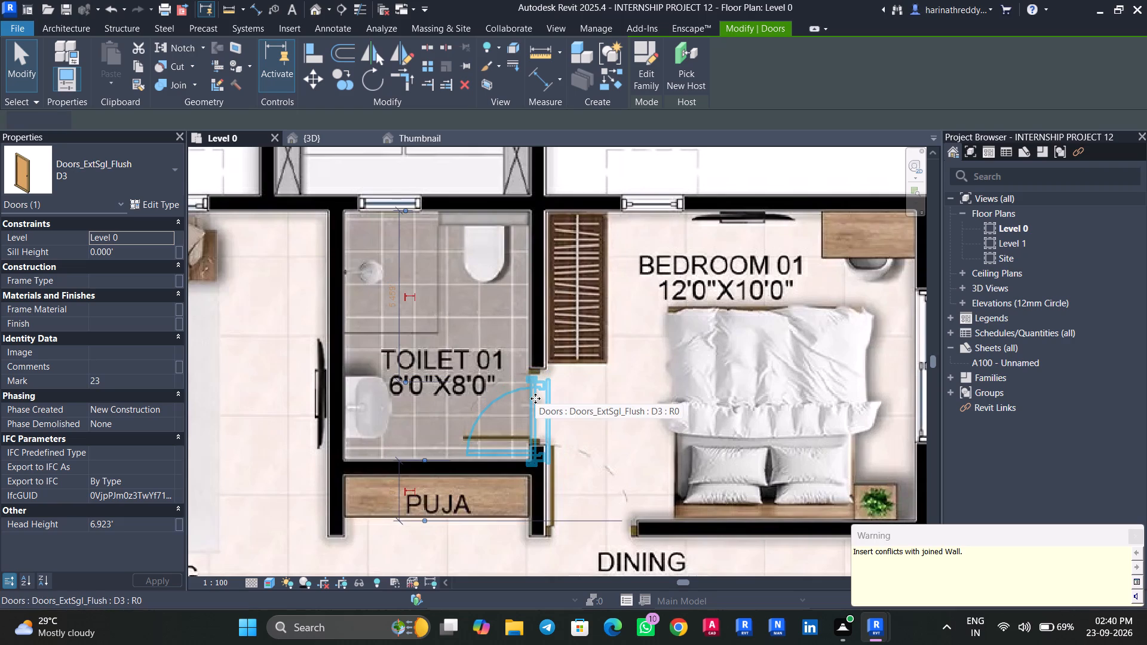
pyautogui.press('Down')
pyautogui.press('Escape')
pyautogui.press('Escape')
pyautogui.press('Escape')
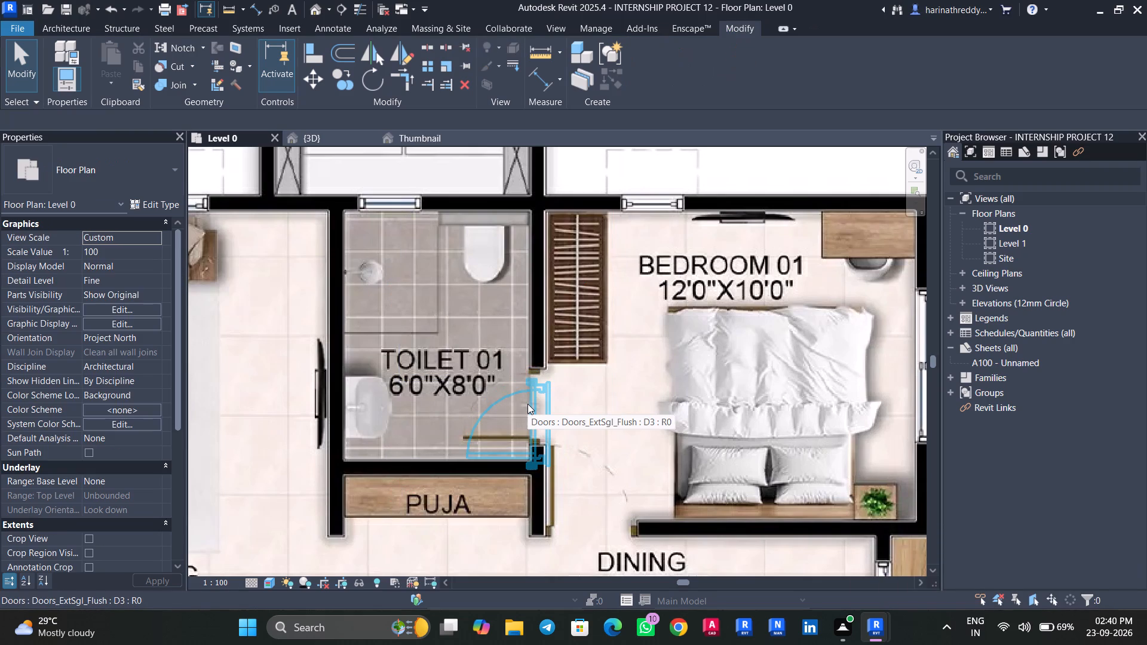
# Examine the furnished rooms and placed closets around apartment 2 in the 3D view.
pyautogui.click(528, 404)
pyautogui.press('Escape')
pyautogui.press('Escape')
pyautogui.click(321, 139)
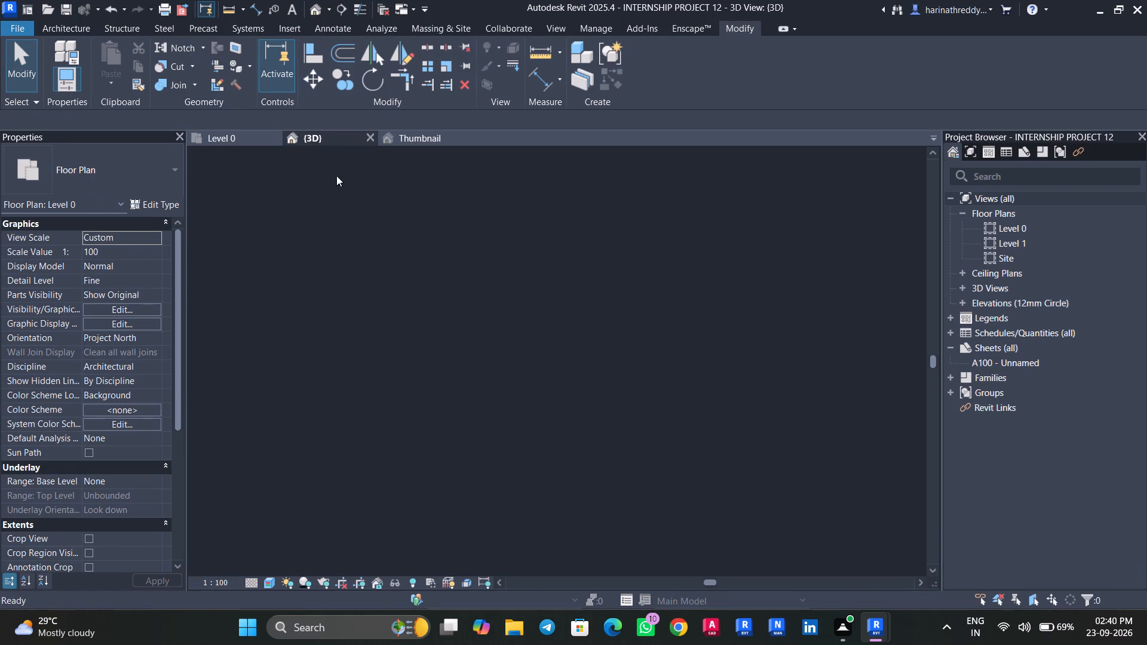
pyautogui.scroll(-3, 730, 476)
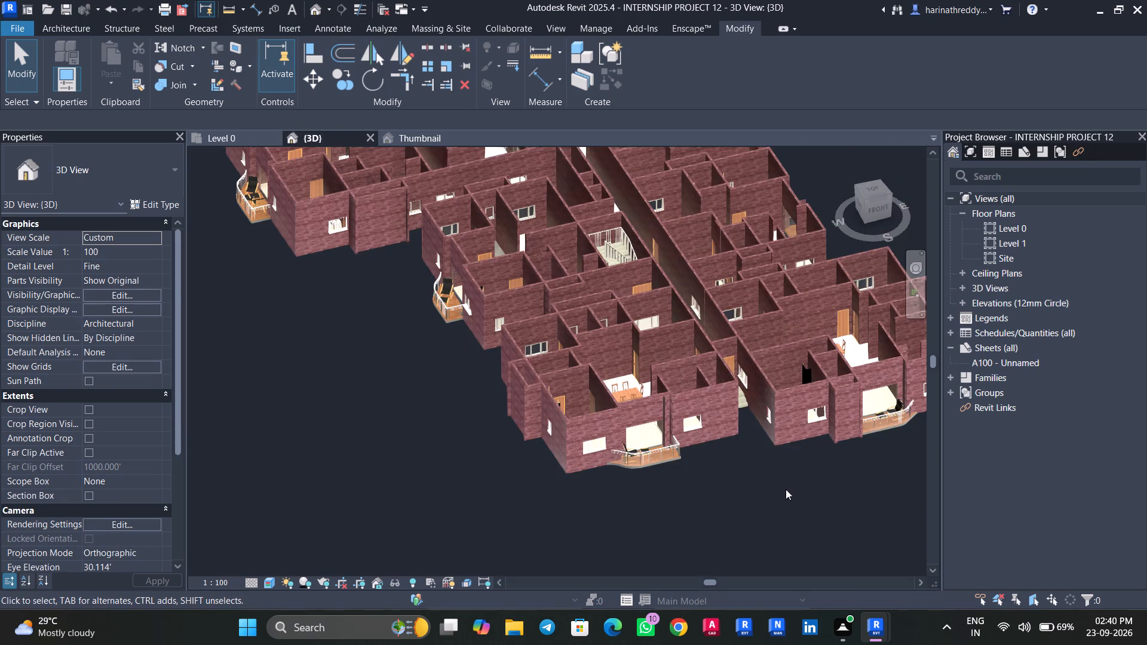
pyautogui.keyDown('shift'); pyautogui.moveTo(798, 493); pyautogui.dragTo(657, 597, button='middle'); pyautogui.keyUp('shift')
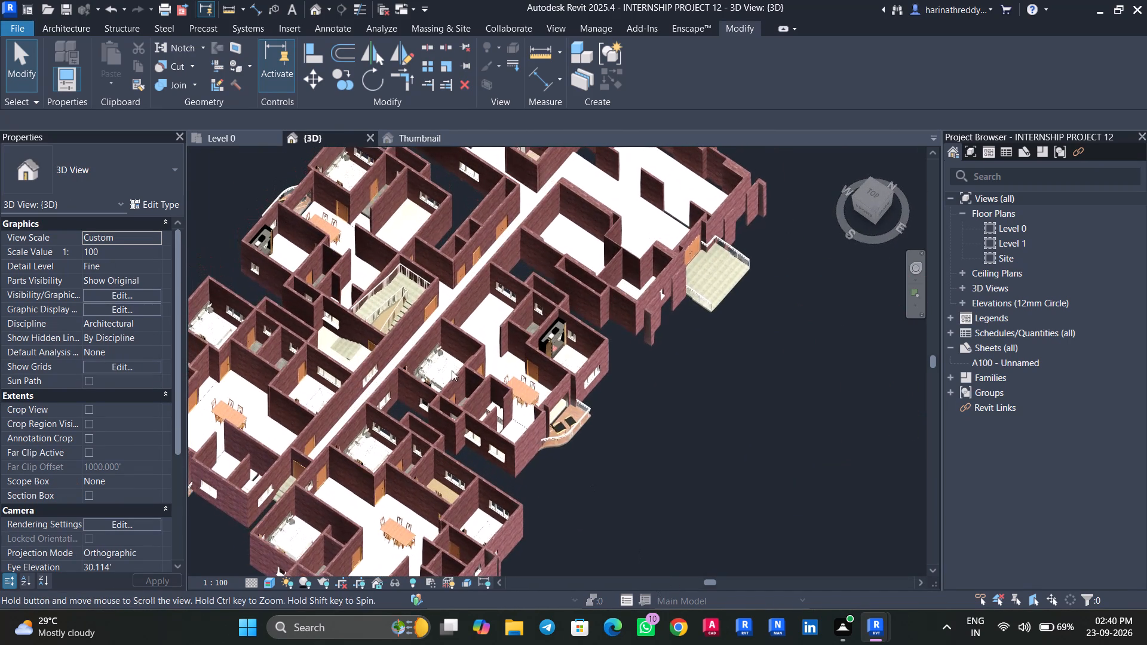
pyautogui.scroll(5, 449, 369)
pyautogui.keyDown('shift'); pyautogui.moveTo(827, 437); pyautogui.dragTo(801, 450, button='middle'); pyautogui.keyUp('shift')
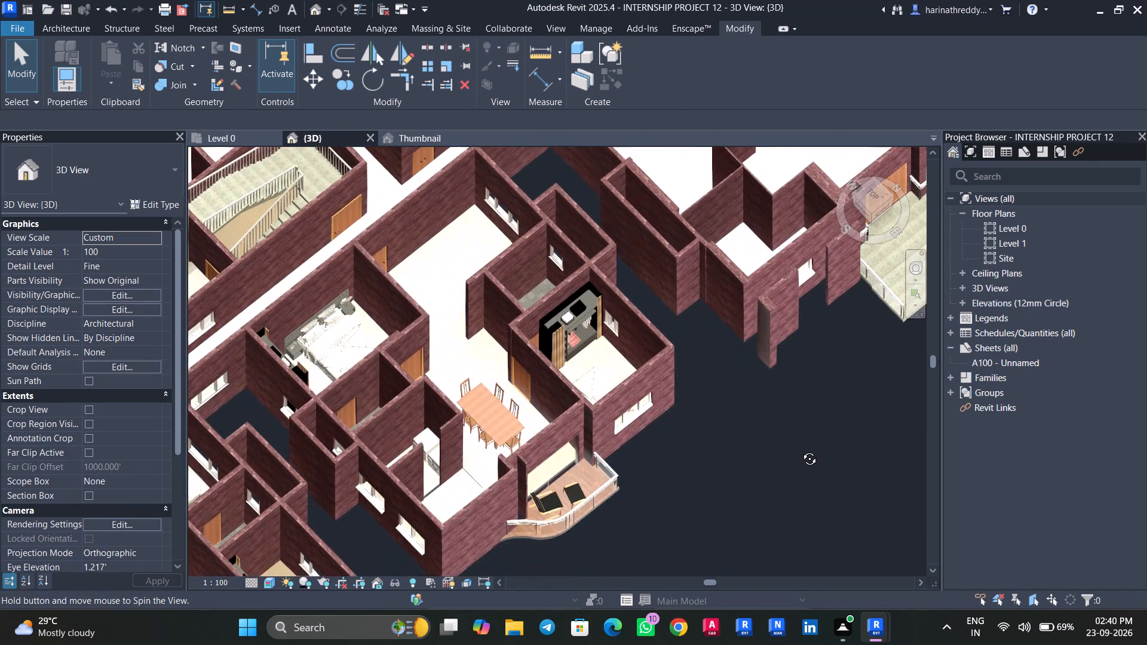
pyautogui.keyDown('shift'); pyautogui.moveTo(801, 450); pyautogui.dragTo(803, 504, button='middle'); pyautogui.keyUp('shift')
pyautogui.scroll(1, 803, 503)
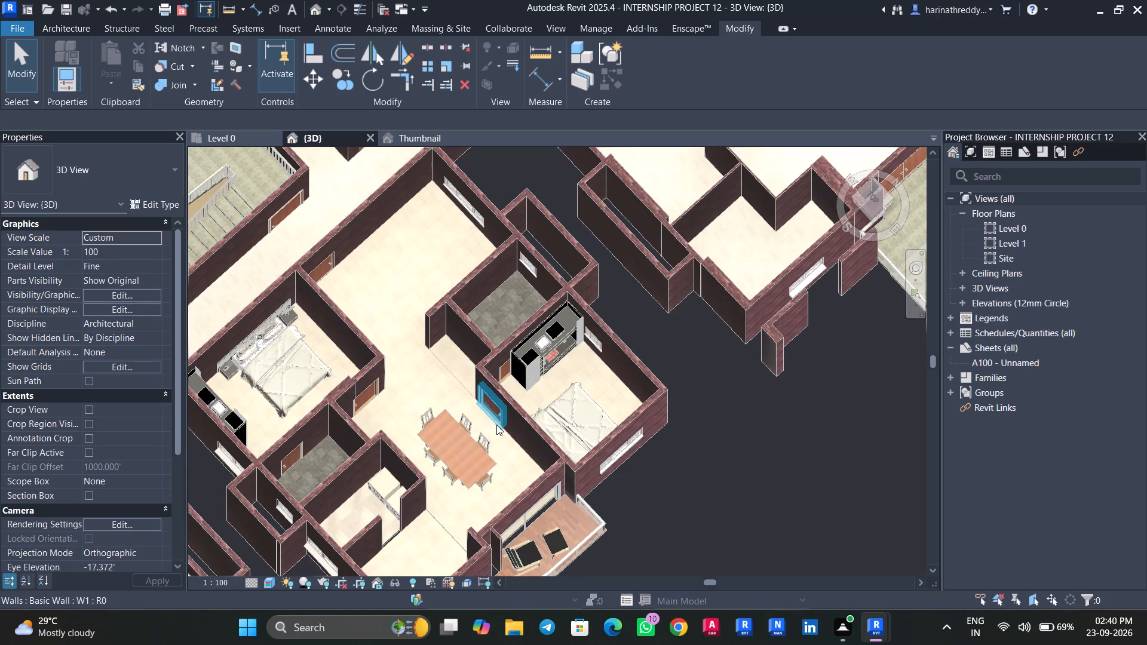
pyautogui.scroll(-4, 677, 461)
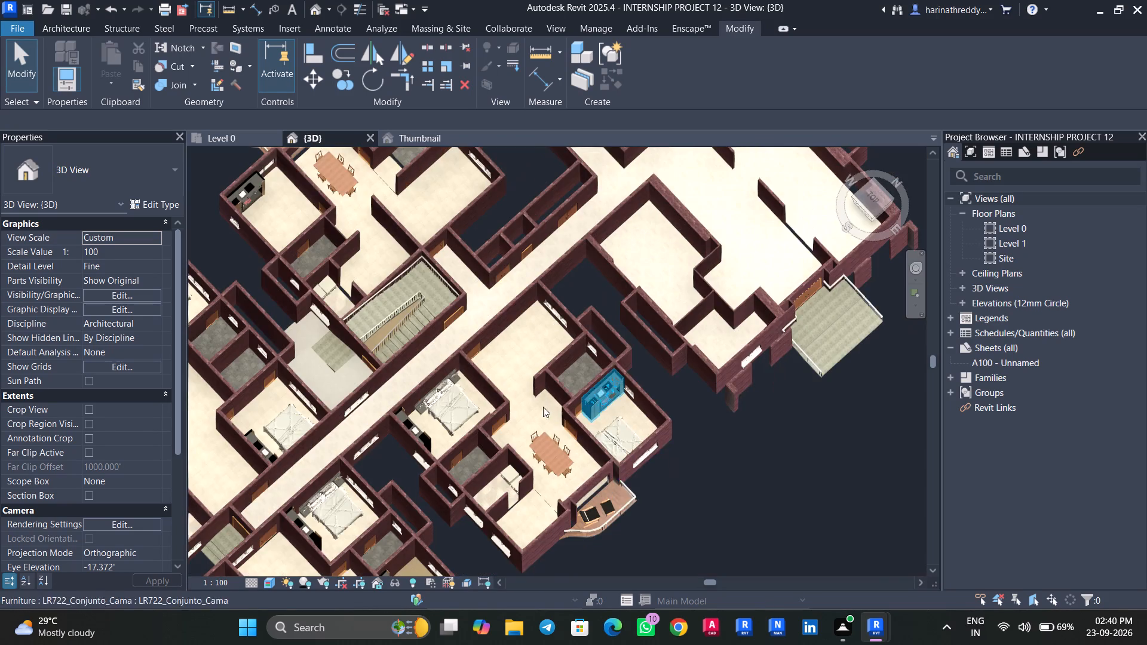
pyautogui.scroll(7, 563, 407)
pyautogui.scroll(-10, 750, 413)
pyautogui.moveTo(803, 421); pyautogui.dragTo(682, 564, button='middle')
# Review the Level 0 plan from apartment 2's rooms up through the entrance lobby for wardrobes still to cover.
pyautogui.click(210, 139)
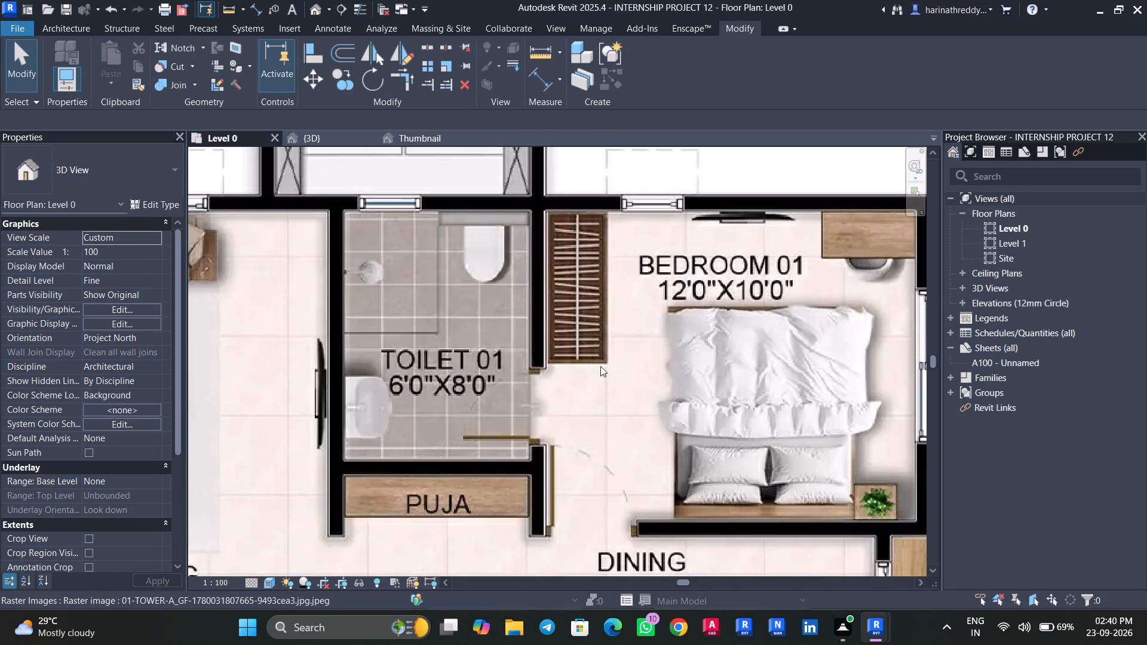
pyautogui.scroll(-12, 559, 385)
pyautogui.scroll(4, 461, 388)
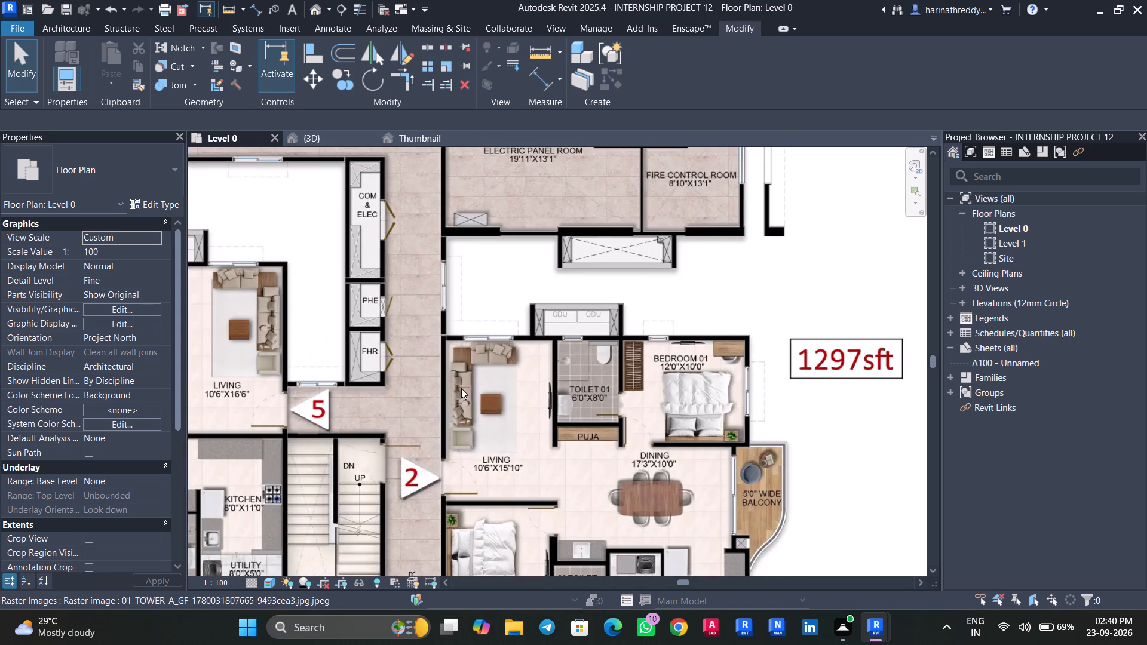
pyautogui.press('Tab')
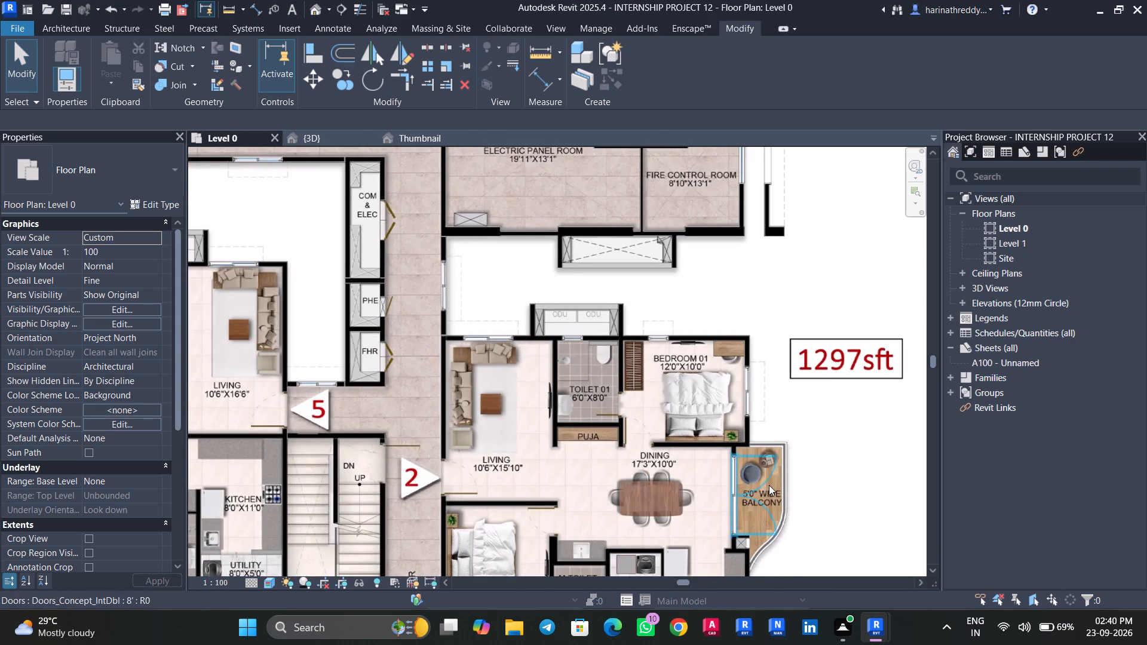
pyautogui.moveTo(831, 481); pyautogui.dragTo(772, 402, button='middle')
pyautogui.scroll(5, 729, 421)
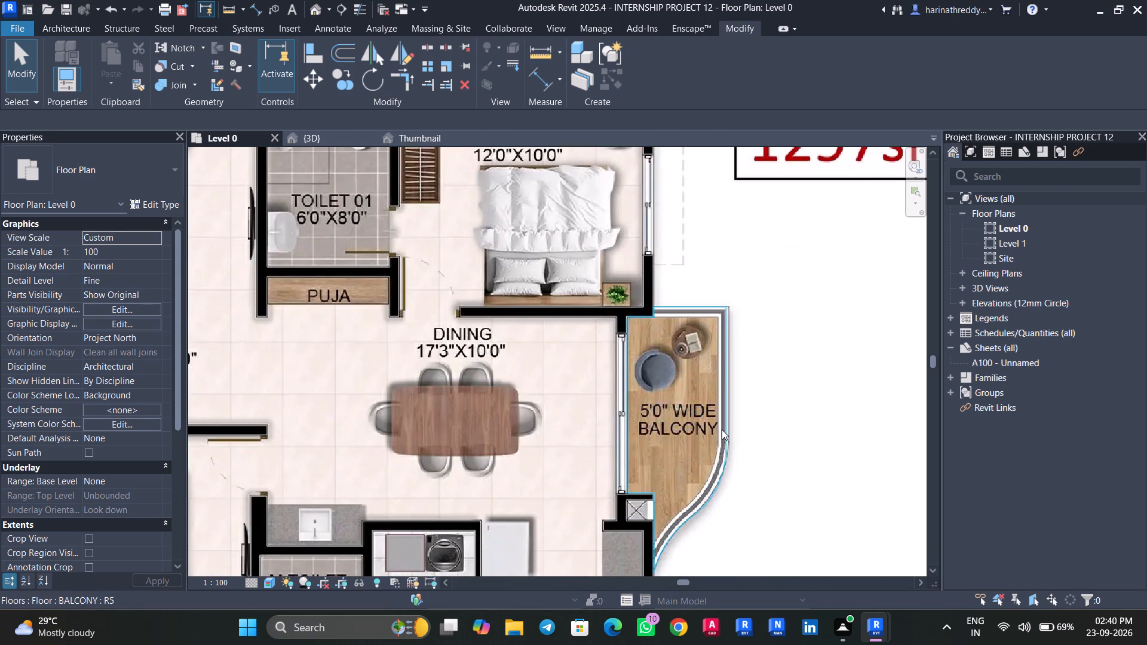
pyautogui.scroll(-7, 725, 431)
pyautogui.moveTo(772, 473); pyautogui.dragTo(757, 398, button='middle')
pyautogui.scroll(6, 566, 410)
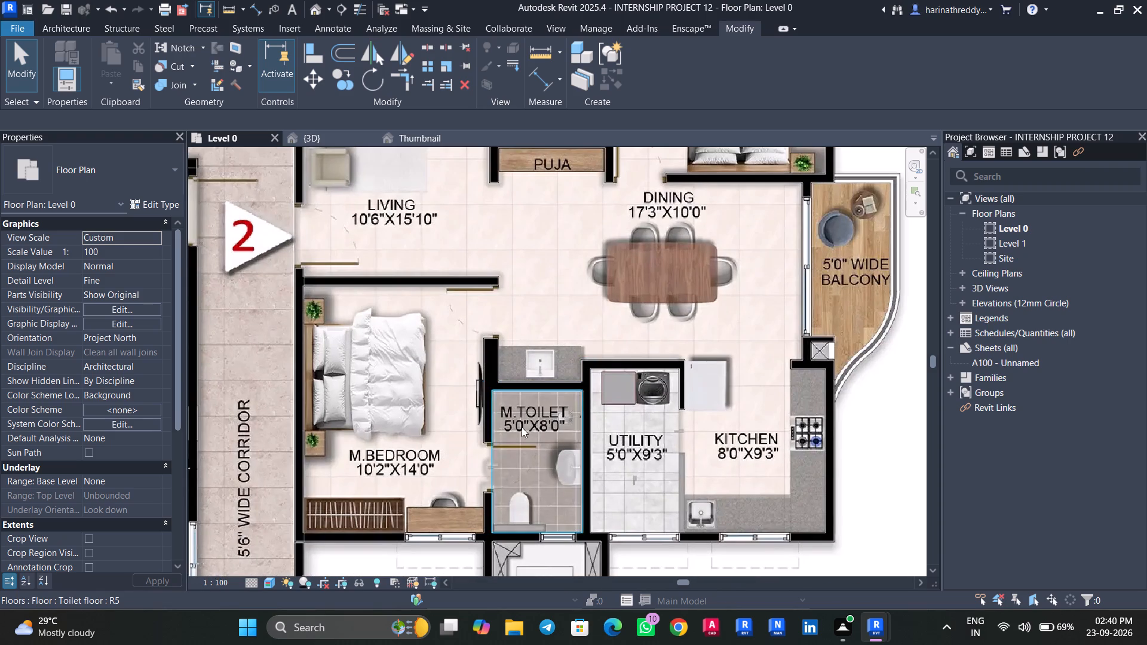
pyautogui.scroll(-6, 540, 354)
pyautogui.moveTo(554, 308); pyautogui.dragTo(575, 566, button='middle')
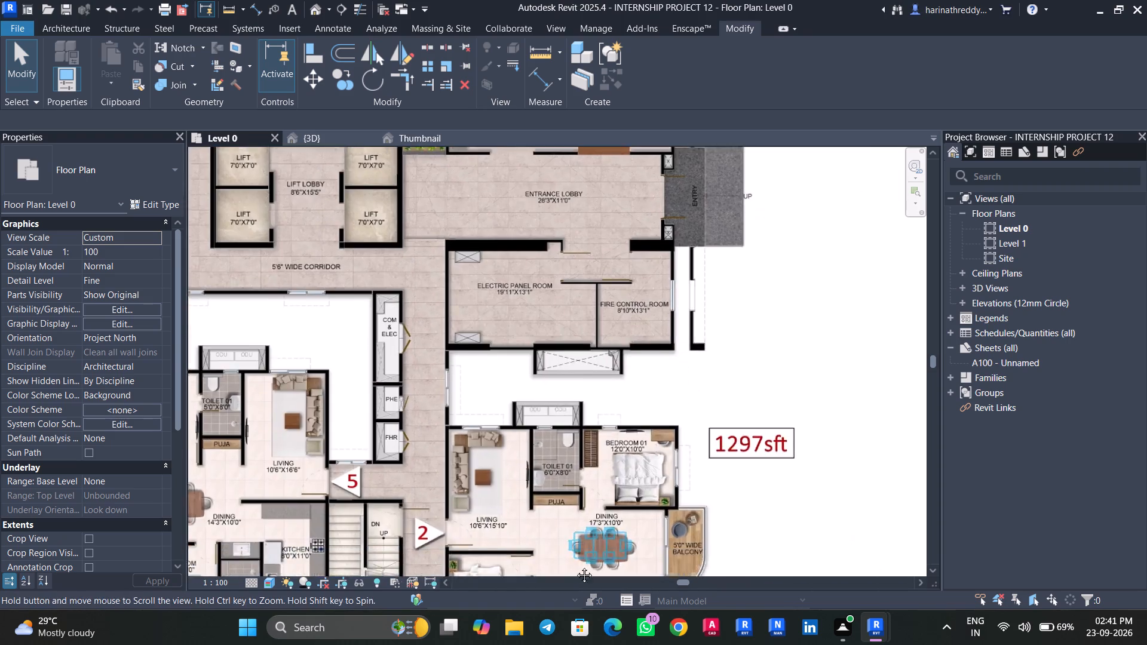
pyautogui.moveTo(575, 566); pyautogui.dragTo(577, 563, button='middle')
pyautogui.moveTo(582, 388); pyautogui.dragTo(582, 126, button='middle')
pyautogui.scroll(8, 618, 212)
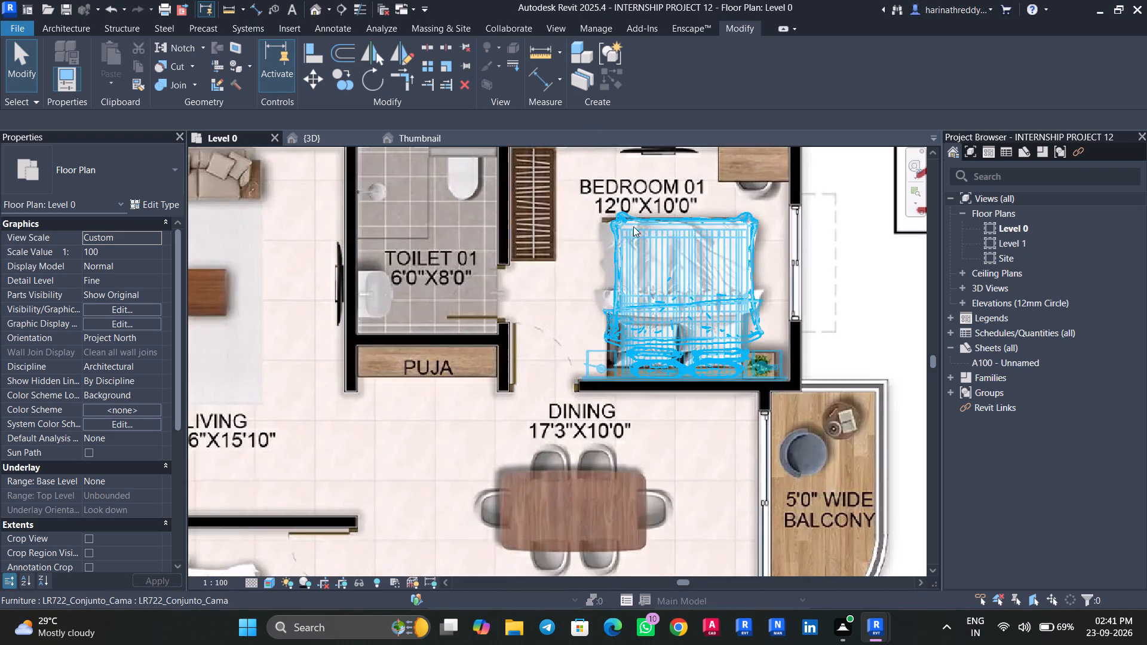
pyautogui.scroll(-2, 574, 266)
pyautogui.scroll(1, 575, 268)
pyautogui.scroll(-7, 575, 268)
pyautogui.moveTo(668, 165); pyautogui.dragTo(708, 378, button='middle')
pyautogui.moveTo(722, 261); pyautogui.dragTo(745, 429, button='middle')
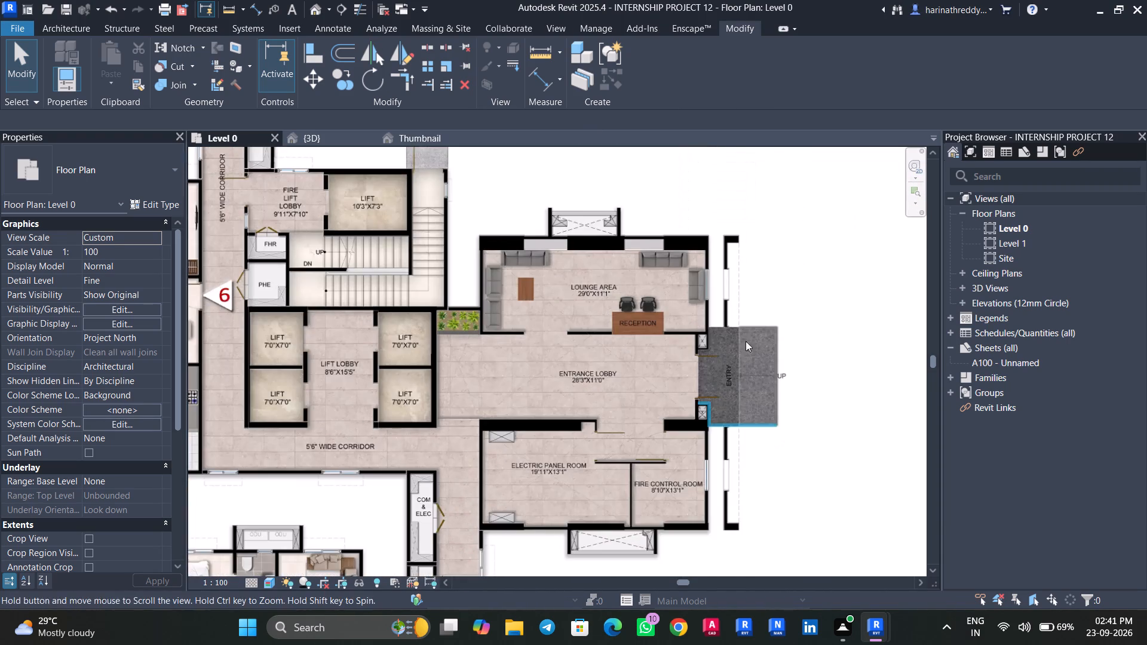
pyautogui.moveTo(745, 311); pyautogui.dragTo(764, 388, button='middle')
pyautogui.scroll(4, 529, 374)
pyautogui.scroll(-10, 532, 362)
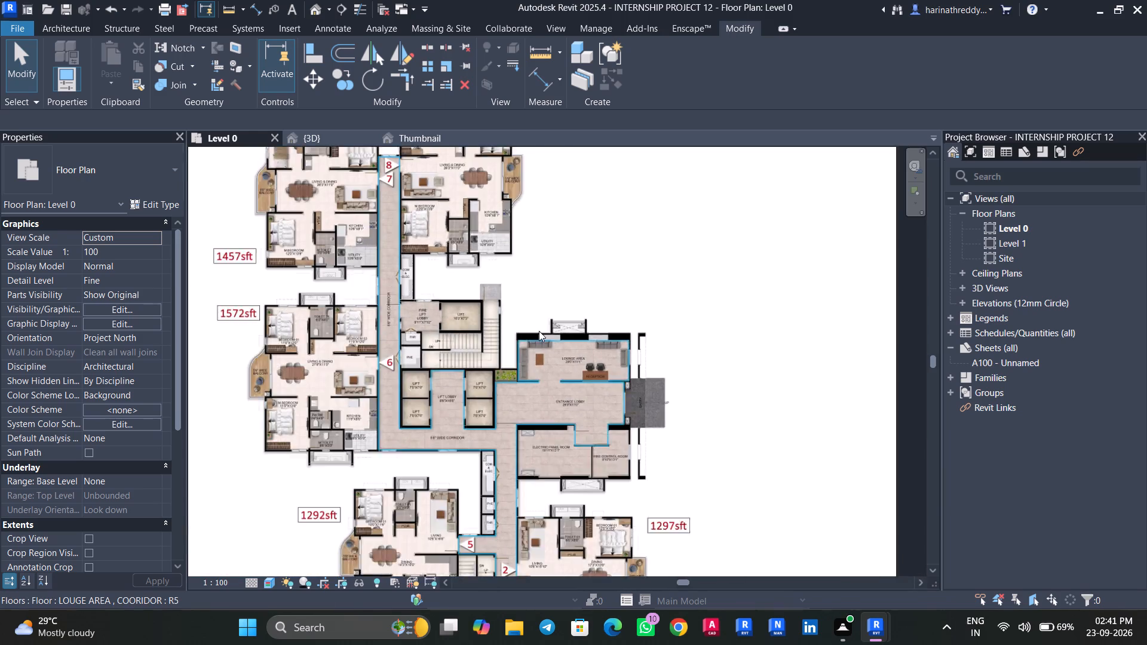
# Place a suite elevator closet over the drawn wardrobe in apartment 8's master bedroom, rotated along the window wall from the corridor-side corner.
pyautogui.moveTo(555, 253); pyautogui.dragTo(600, 398, button='middle')
pyautogui.scroll(10, 457, 390)
pyautogui.press('c')
pyautogui.press('m')
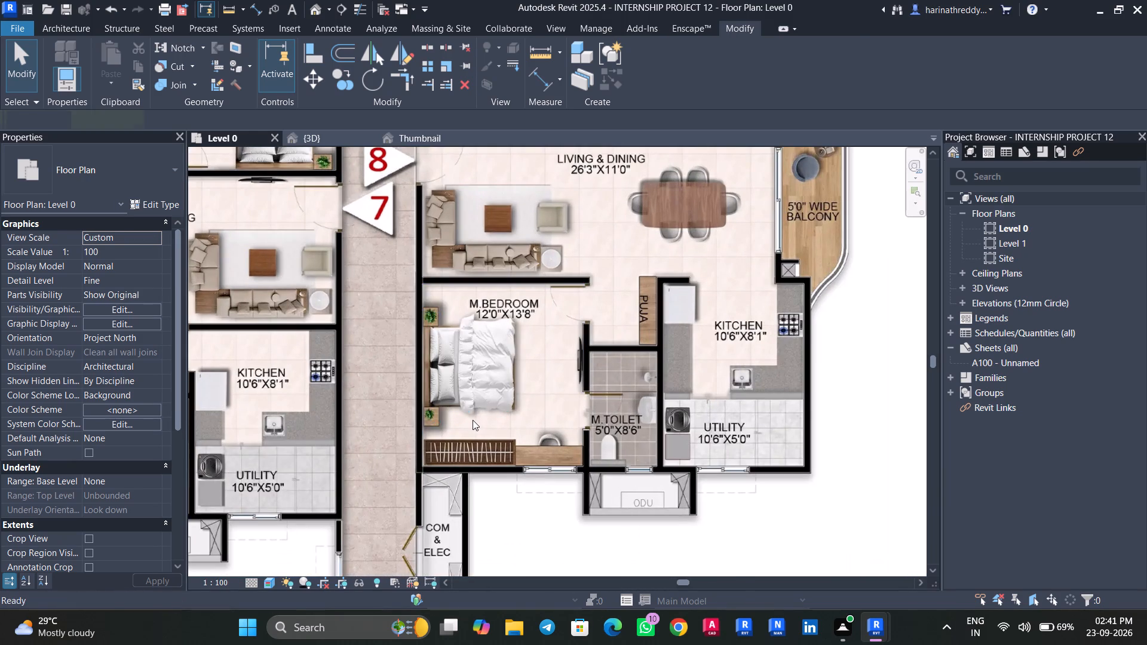
pyautogui.scroll(7, 441, 443)
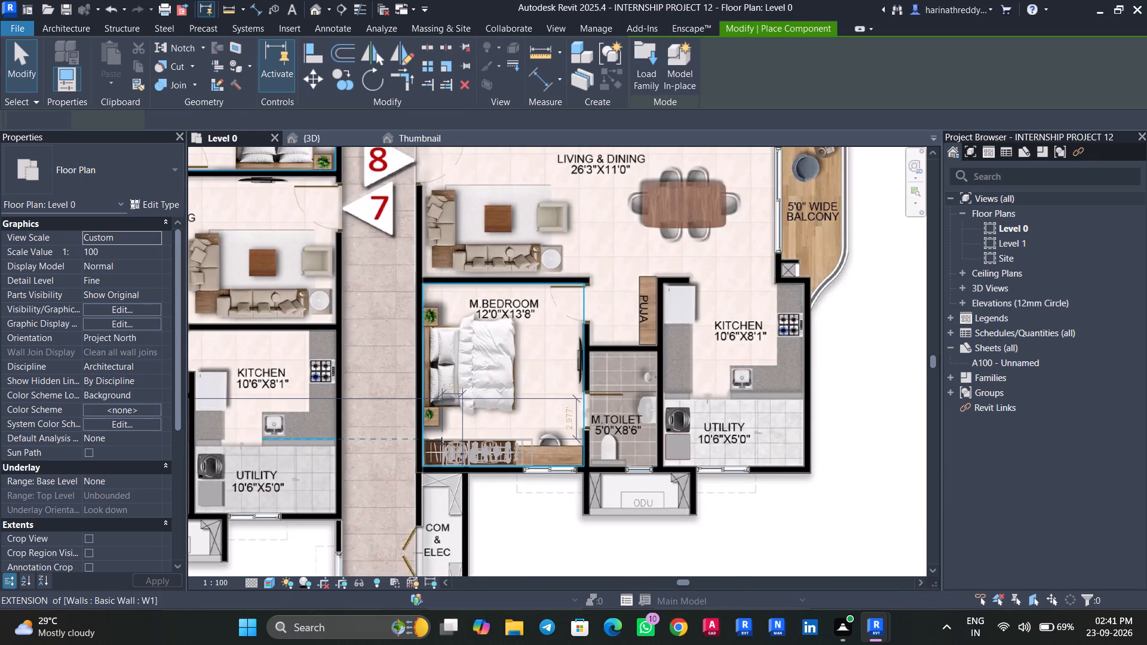
pyautogui.scroll(2, 441, 444)
pyautogui.press('space')
pyautogui.press('space')
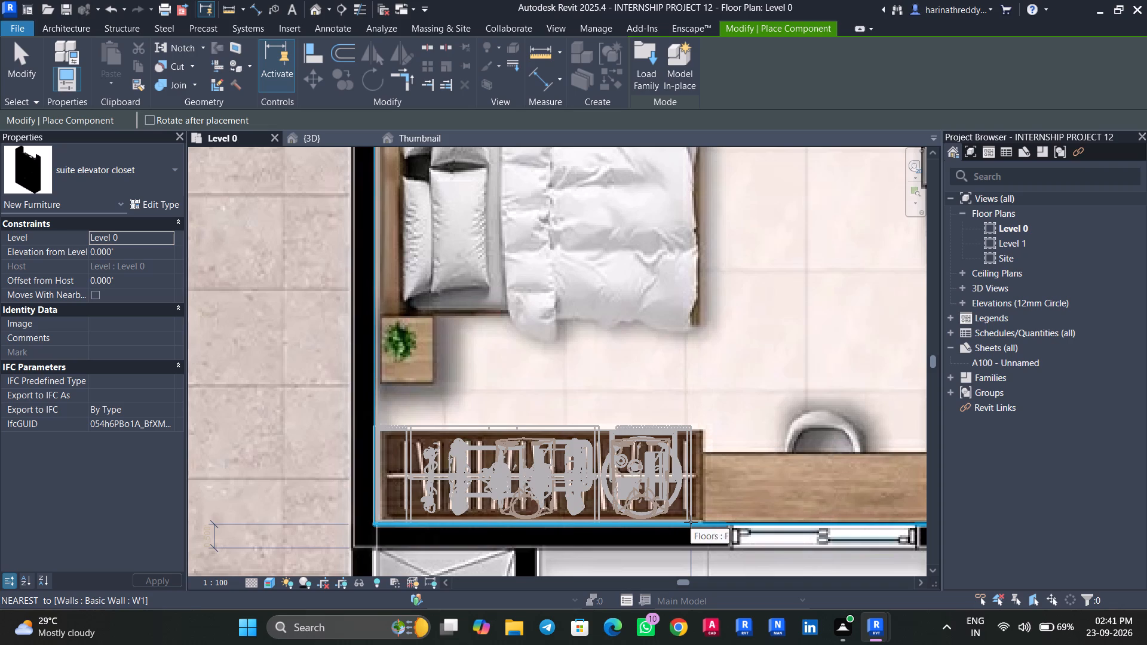
pyautogui.click(691, 522)
# Place a suite elevator closet over the drawn wardrobe in apartment 8's study, along the wall shared with the living and dining area.
pyautogui.scroll(-9, 691, 522)
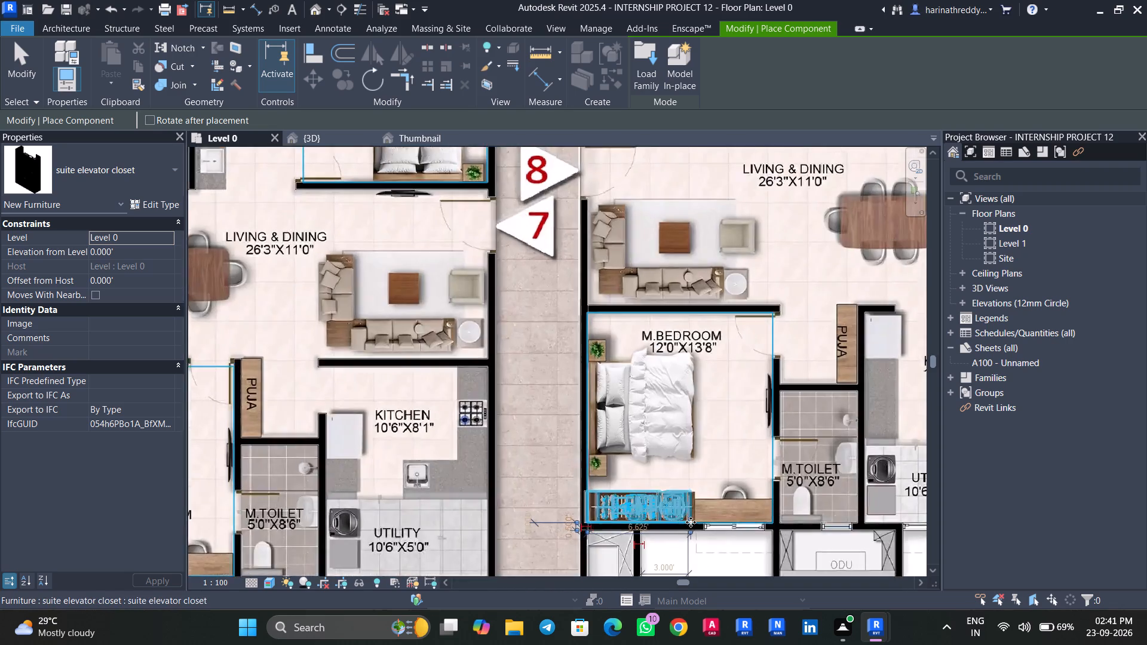
pyautogui.scroll(-2, 691, 522)
pyautogui.moveTo(788, 435); pyautogui.dragTo(681, 567, button='middle')
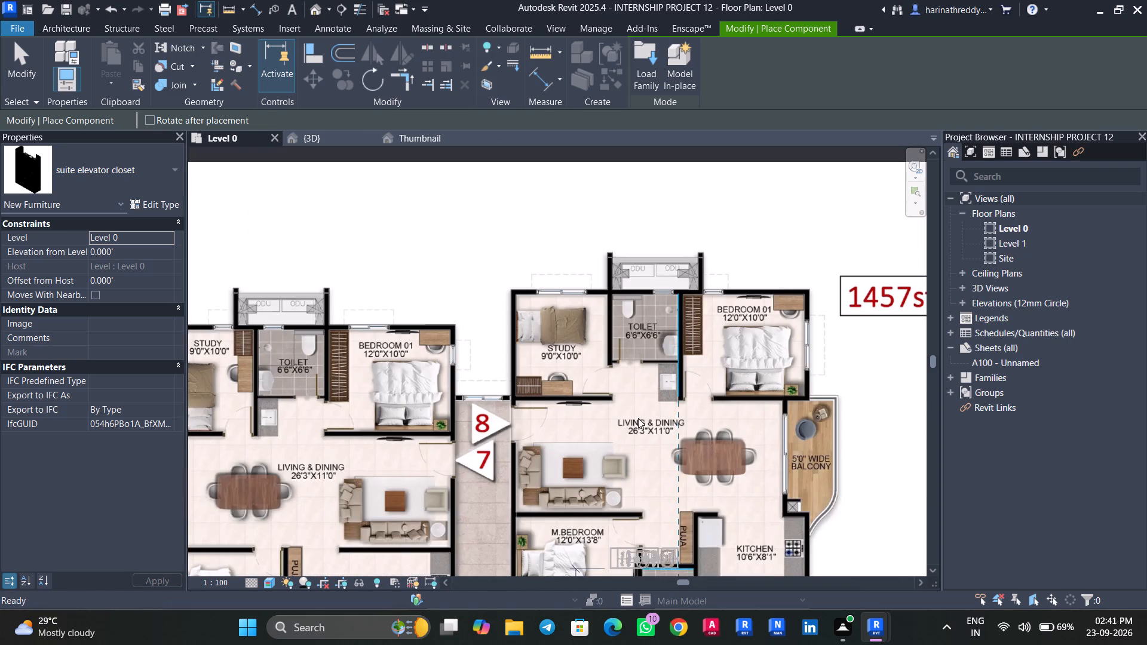
pyautogui.scroll(15, 558, 391)
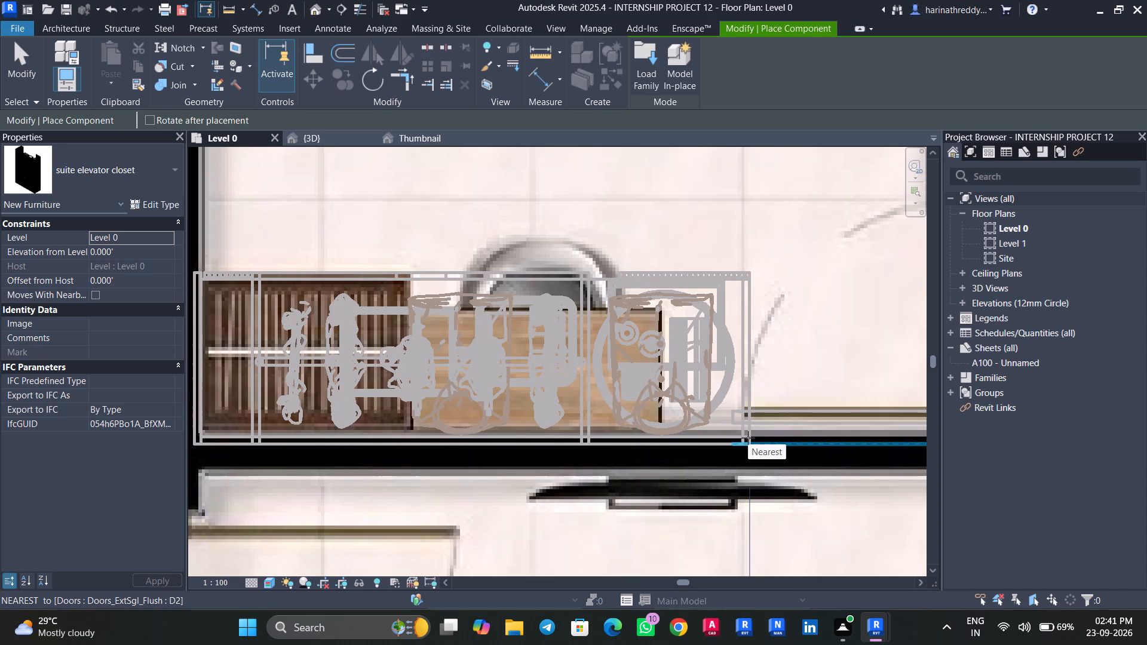
pyautogui.click(748, 438)
pyautogui.press('Escape')
pyautogui.press('Escape')
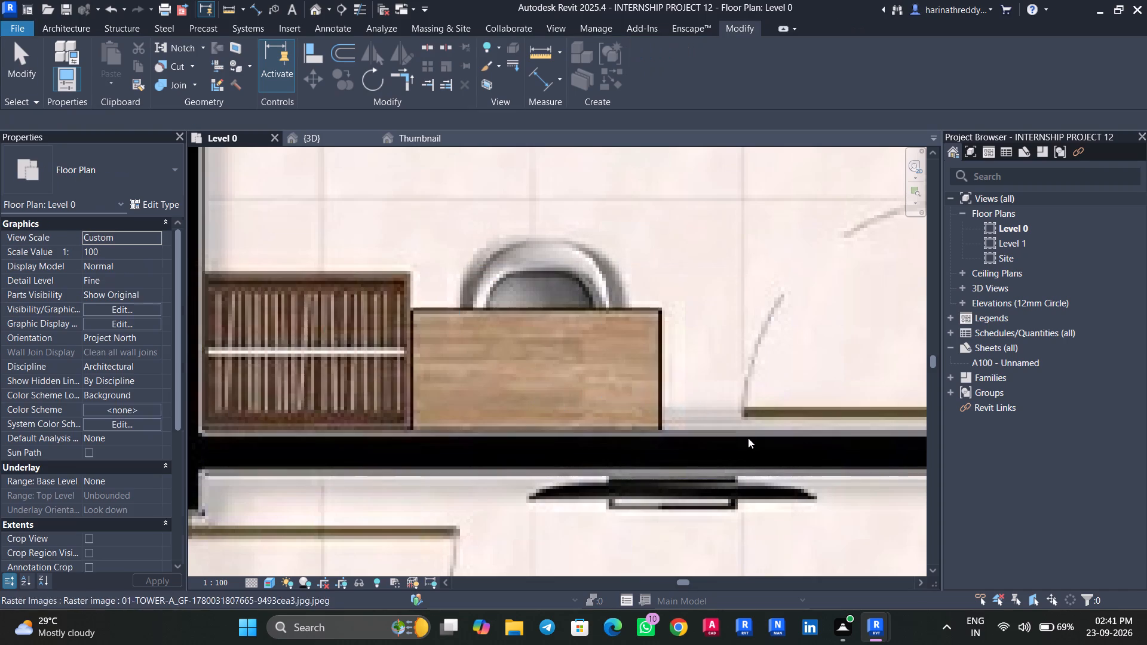
pyautogui.press('Escape')
# Place a suite elevator closet over the drawn wardrobe in apartment 8's Bedroom 01, rotated to run along the wall shared with the toilet.
pyautogui.scroll(-15, 705, 460)
pyautogui.moveTo(716, 450); pyautogui.dragTo(455, 475, button='middle')
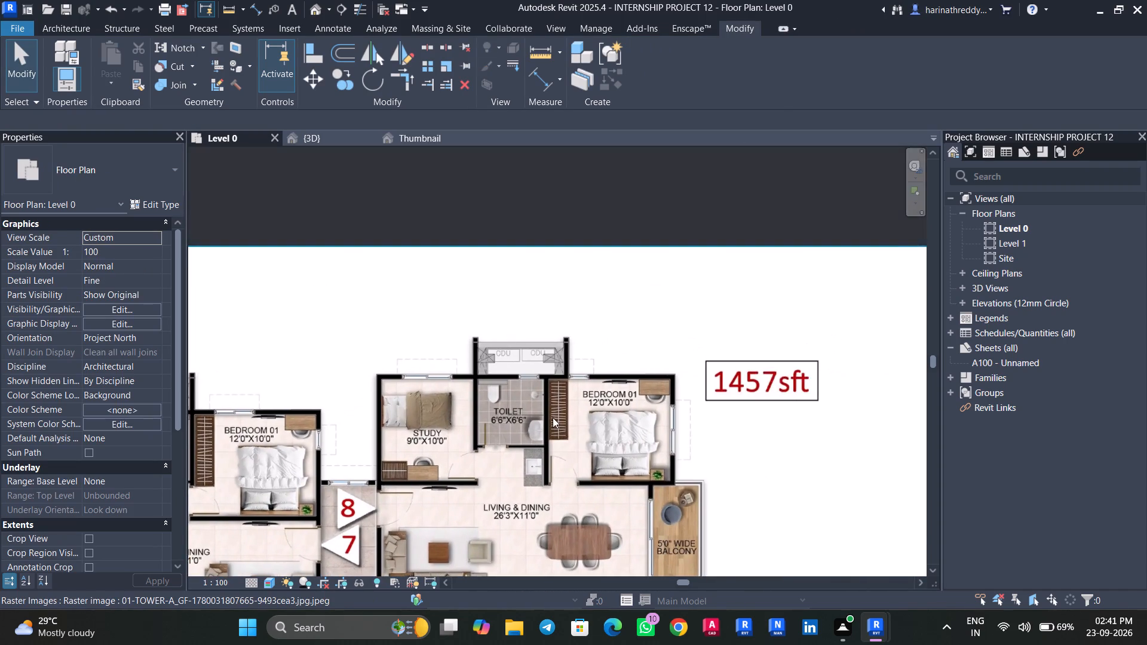
pyautogui.scroll(3, 553, 417)
pyautogui.write('cm')
pyautogui.press('space')
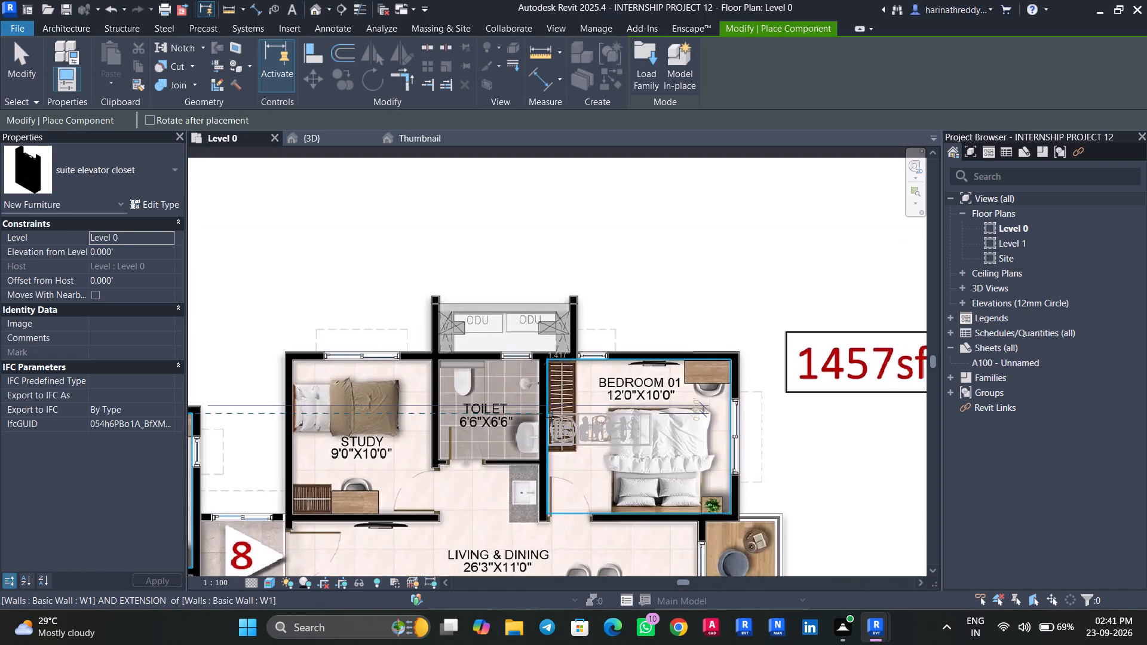
pyautogui.press('space')
pyautogui.scroll(5, 556, 478)
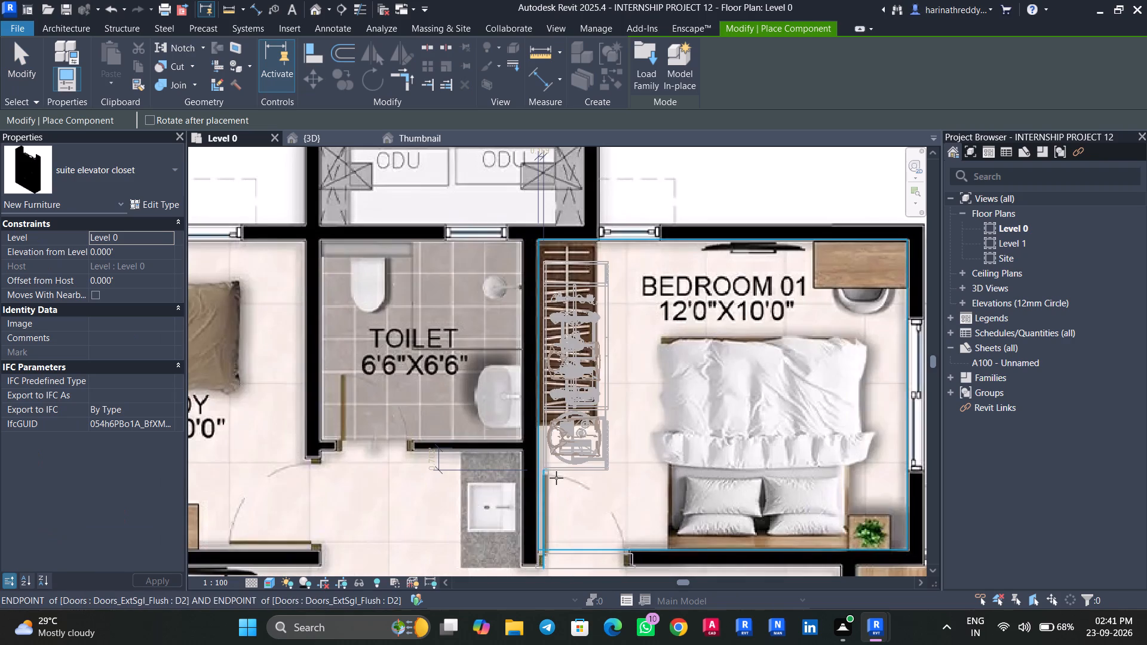
pyautogui.click(539, 437)
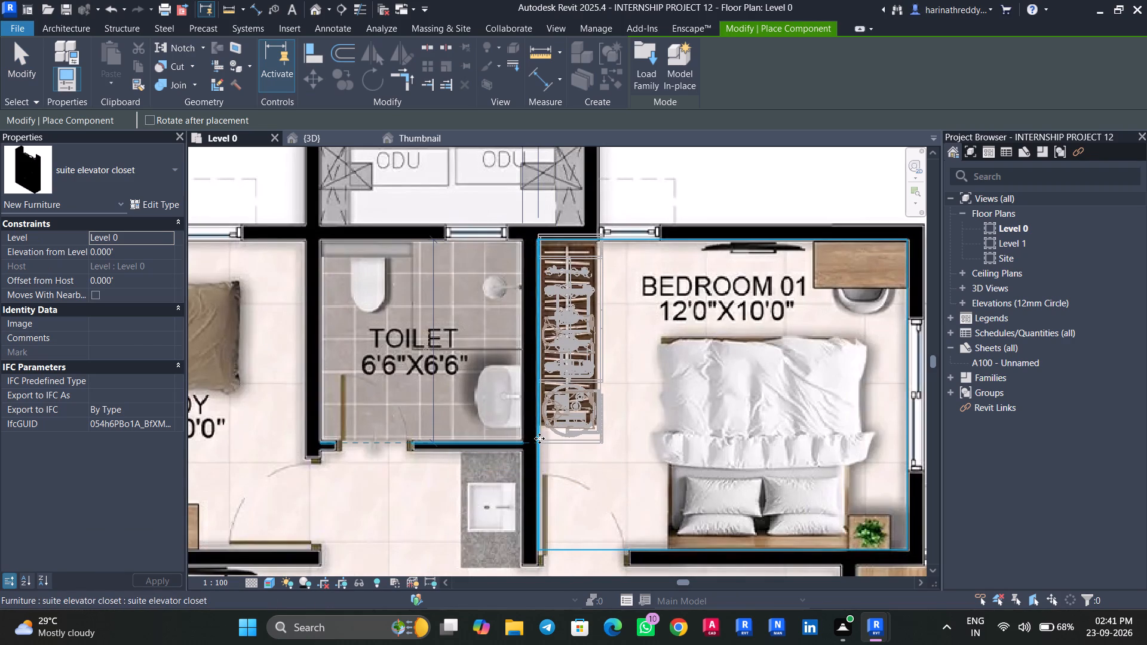
pyautogui.scroll(-7, 539, 438)
pyautogui.press('Escape')
pyautogui.press('Escape')
pyautogui.press('Escape')
pyautogui.press('Escape')
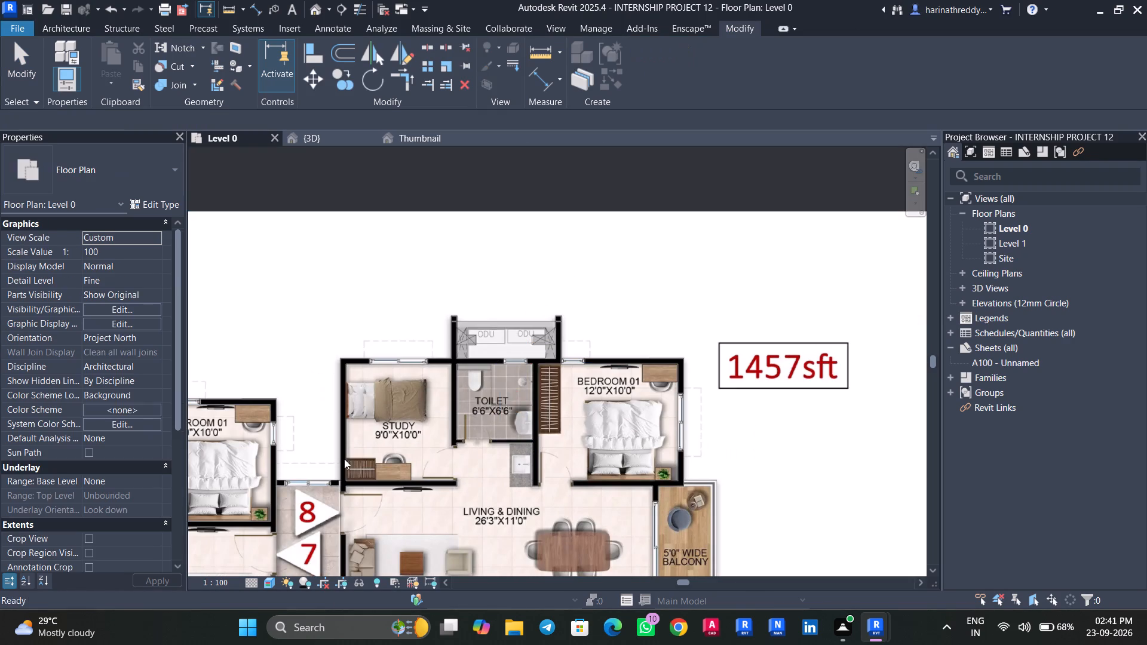
# Place a suite elevator closet over the drawn wardrobe in apartment 7's Bedroom 01, rotated to run along the wall shared with the toilet.
pyautogui.moveTo(318, 439); pyautogui.dragTo(559, 403, button='middle')
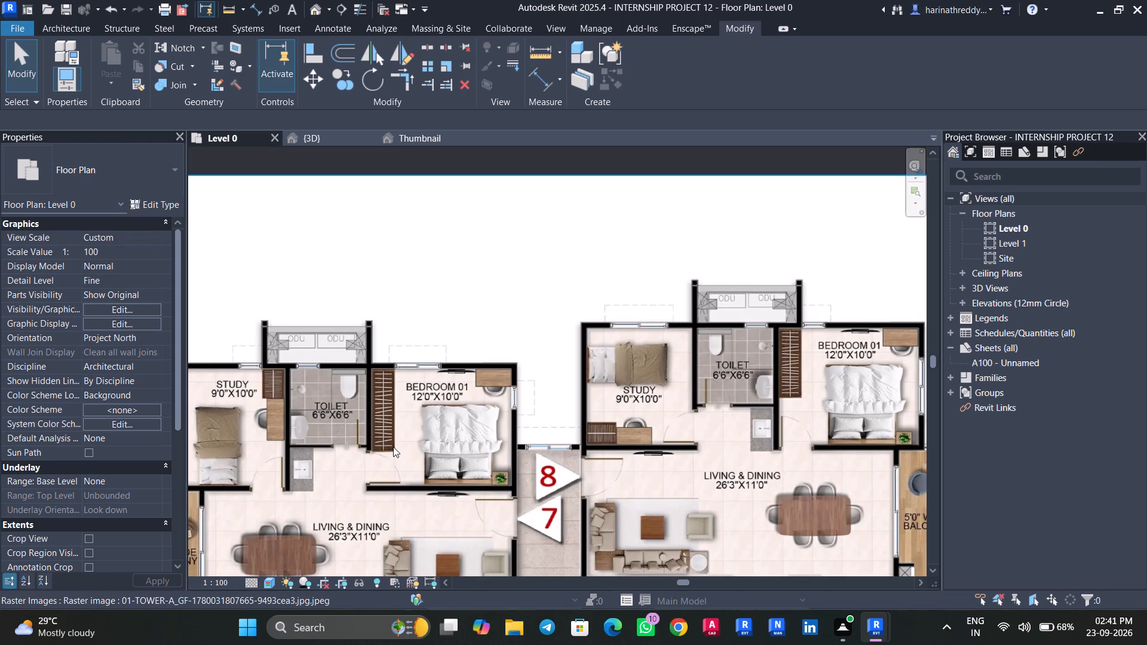
pyautogui.write('cm')
pyautogui.press('space')
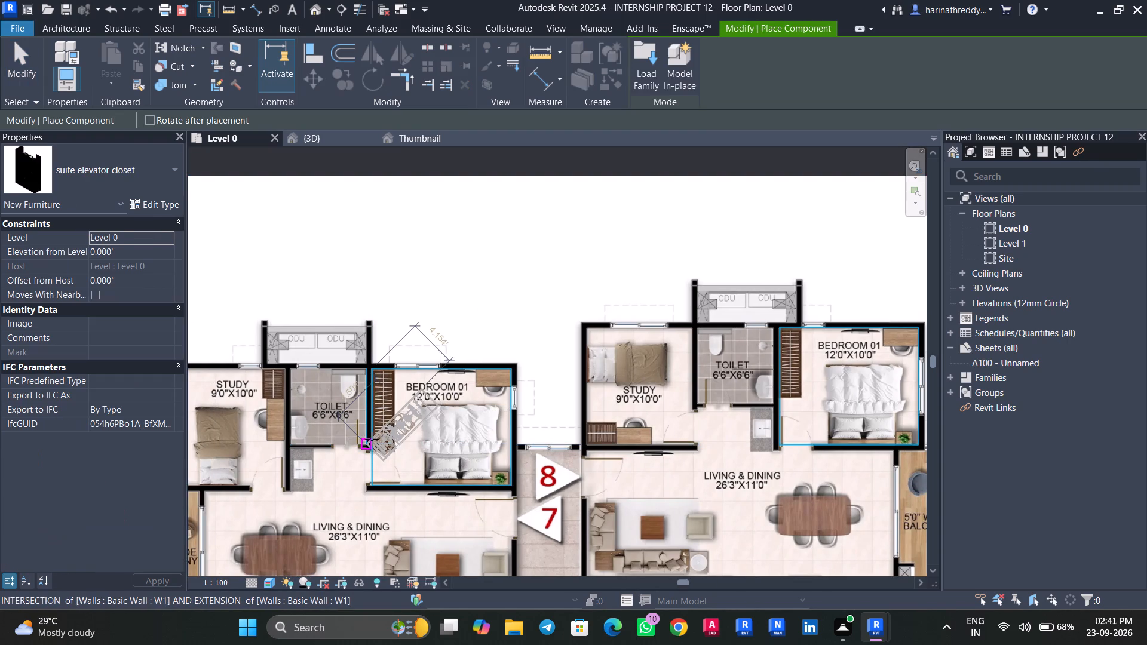
pyautogui.press('space')
pyautogui.scroll(5, 374, 442)
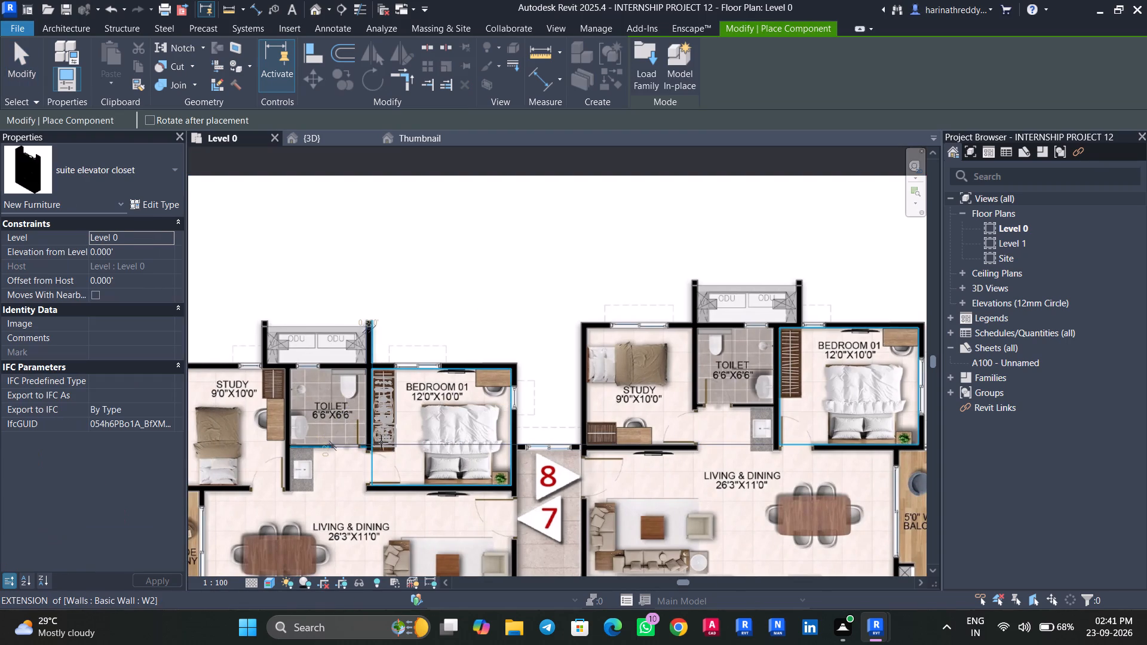
pyautogui.scroll(5, 381, 442)
pyautogui.moveTo(357, 456); pyautogui.dragTo(372, 511, button='middle')
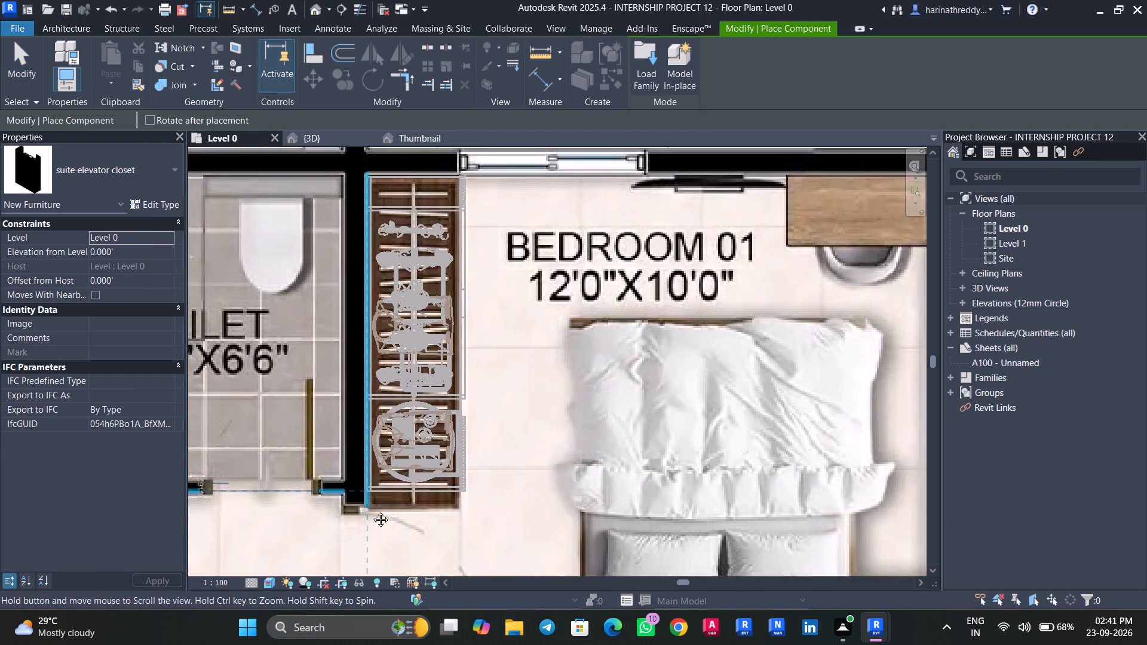
pyautogui.moveTo(372, 511); pyautogui.dragTo(373, 527, button='middle')
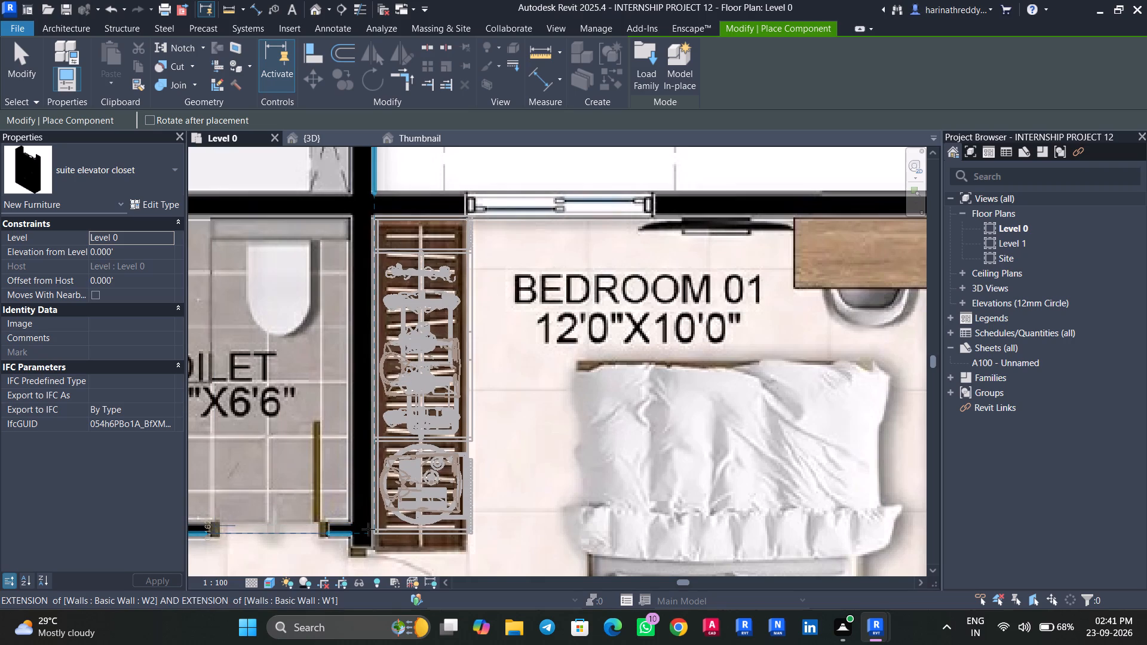
pyautogui.click(372, 529)
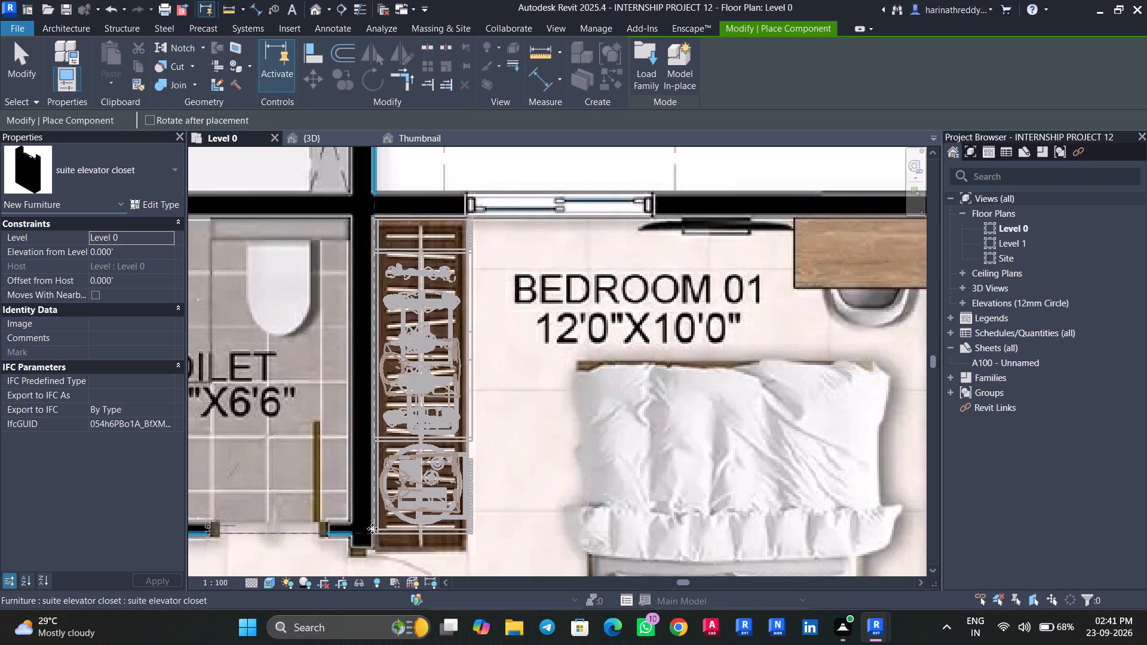
pyautogui.press('Escape')
pyautogui.press('Escape')
pyautogui.press('Escape')
# Place a suite elevator closet over the drawn wardrobe in apartment 7's study, rotated along the toilet wall from the window-wall corner.
pyautogui.scroll(-5, 370, 514)
pyautogui.scroll(1, 370, 514)
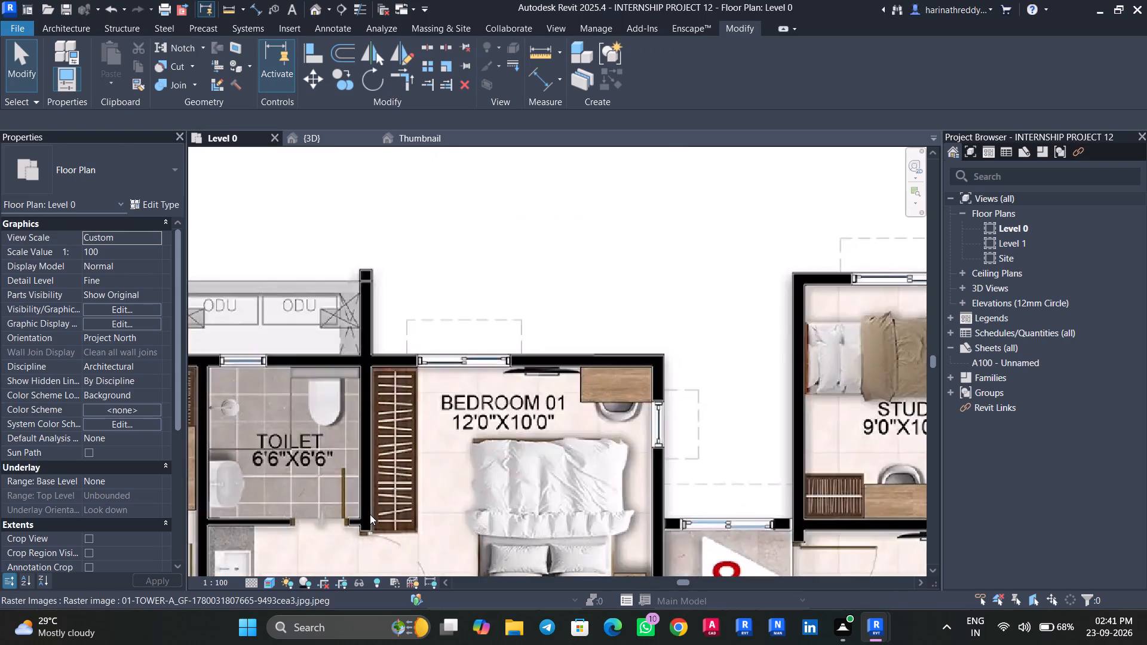
pyautogui.scroll(-4, 370, 514)
pyautogui.moveTo(305, 511); pyautogui.dragTo(611, 422, button='middle')
pyautogui.scroll(6, 527, 376)
pyautogui.moveTo(527, 403); pyautogui.dragTo(418, 460, button='middle')
pyautogui.press('c')
pyautogui.press('m')
pyautogui.press('space')
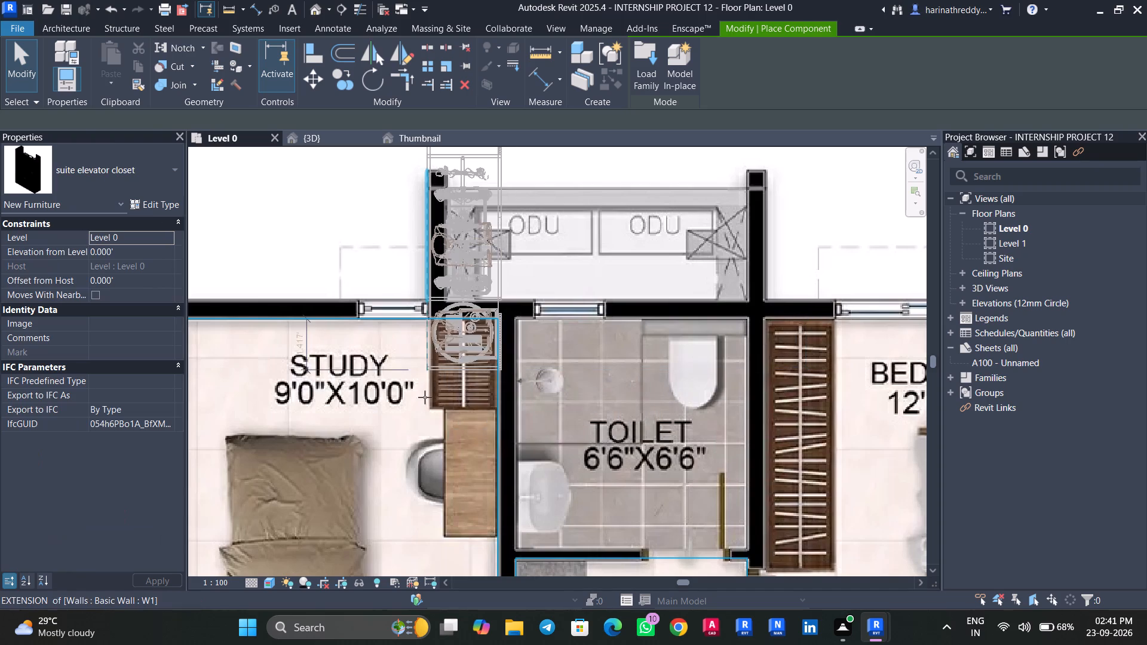
pyautogui.press('space')
pyautogui.press('space')
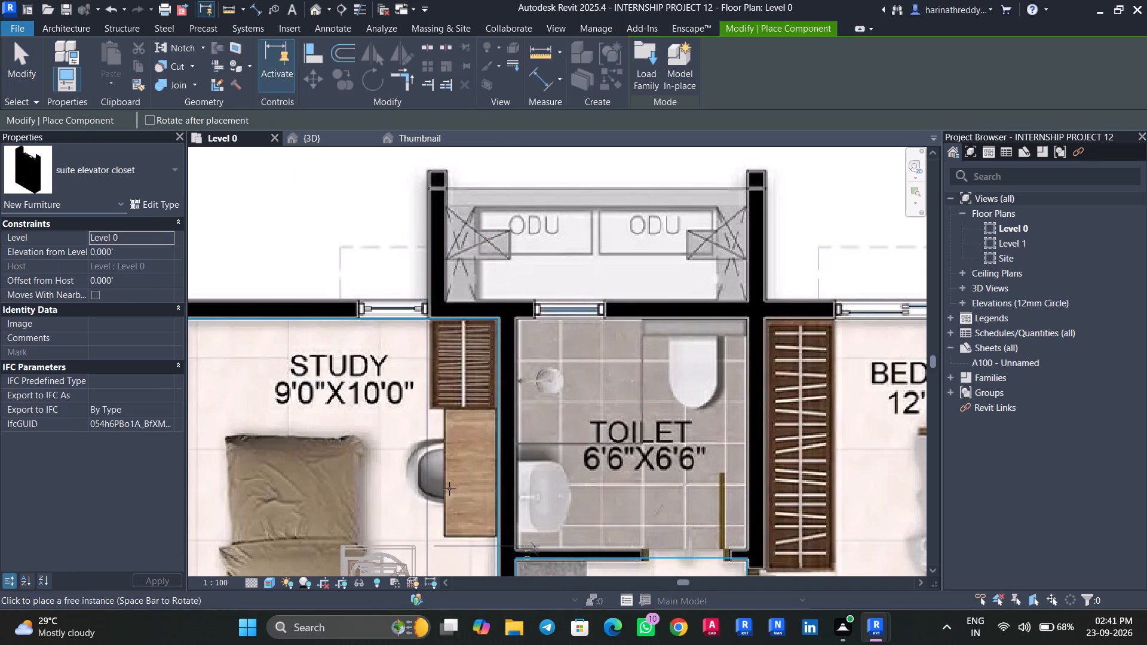
pyautogui.click(493, 318)
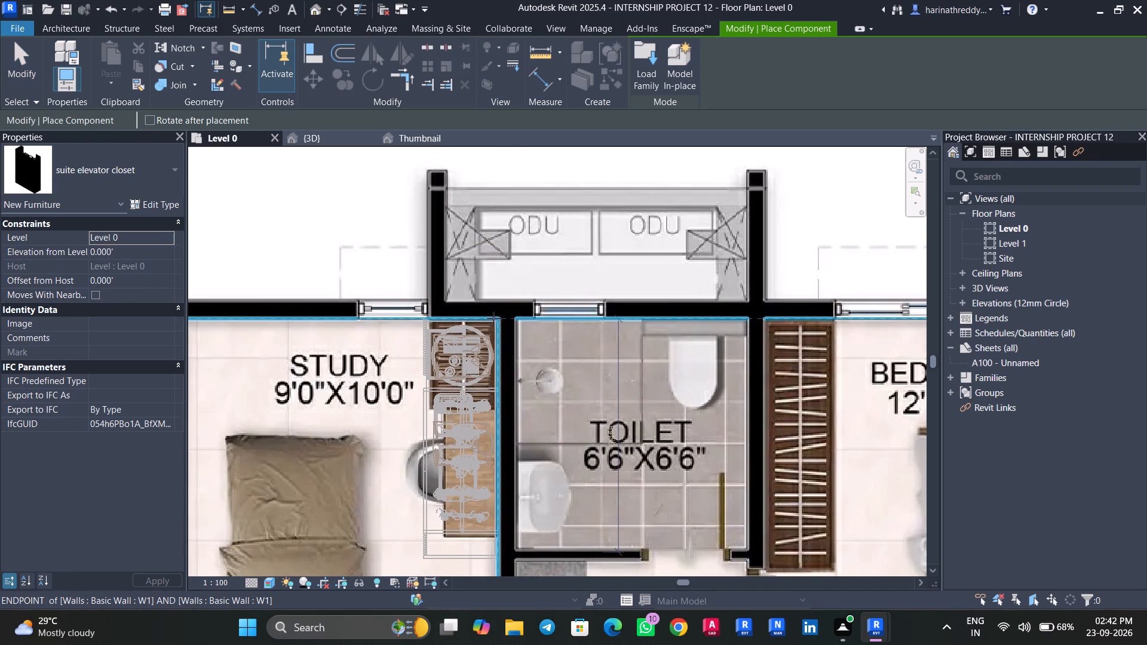
pyautogui.scroll(-8, 444, 401)
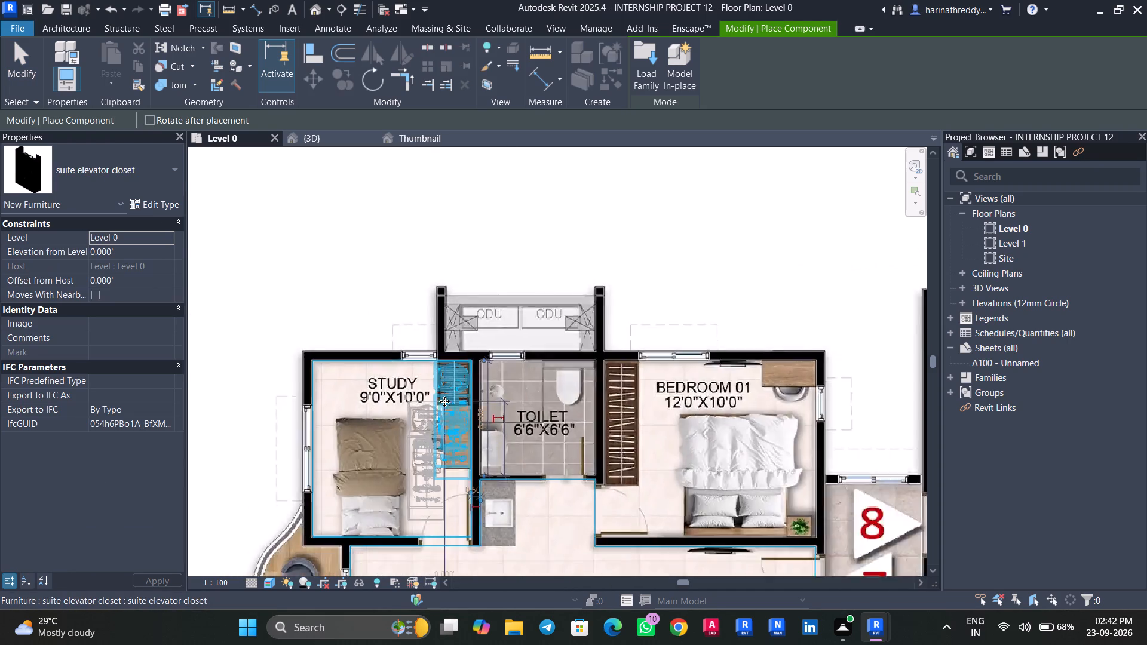
pyautogui.press('Escape')
pyautogui.press('Escape')
pyautogui.press('Escape')
pyautogui.press('Escape')
pyautogui.press('Escape')
pyautogui.press('Escape')
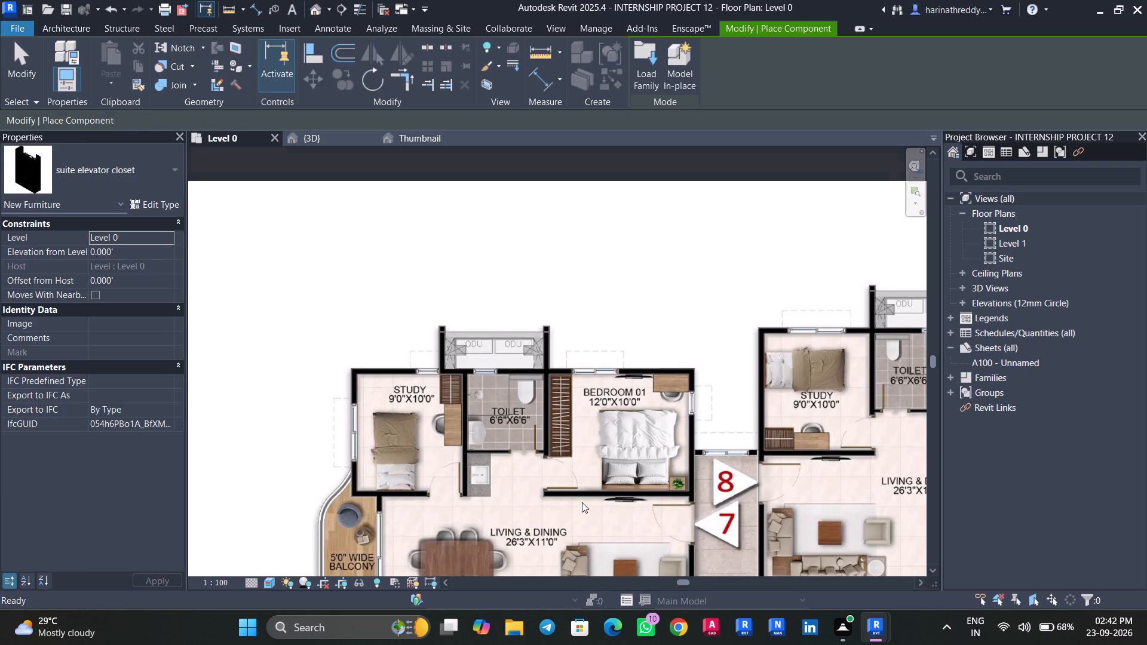
pyautogui.press('Escape')
# Place a suite elevator closet over the drawn wardrobe in apartment 7's master bedroom, rotated to run along the wall beside the desk.
pyautogui.moveTo(568, 479); pyautogui.dragTo(601, 212, button='middle')
pyautogui.scroll(3, 432, 532)
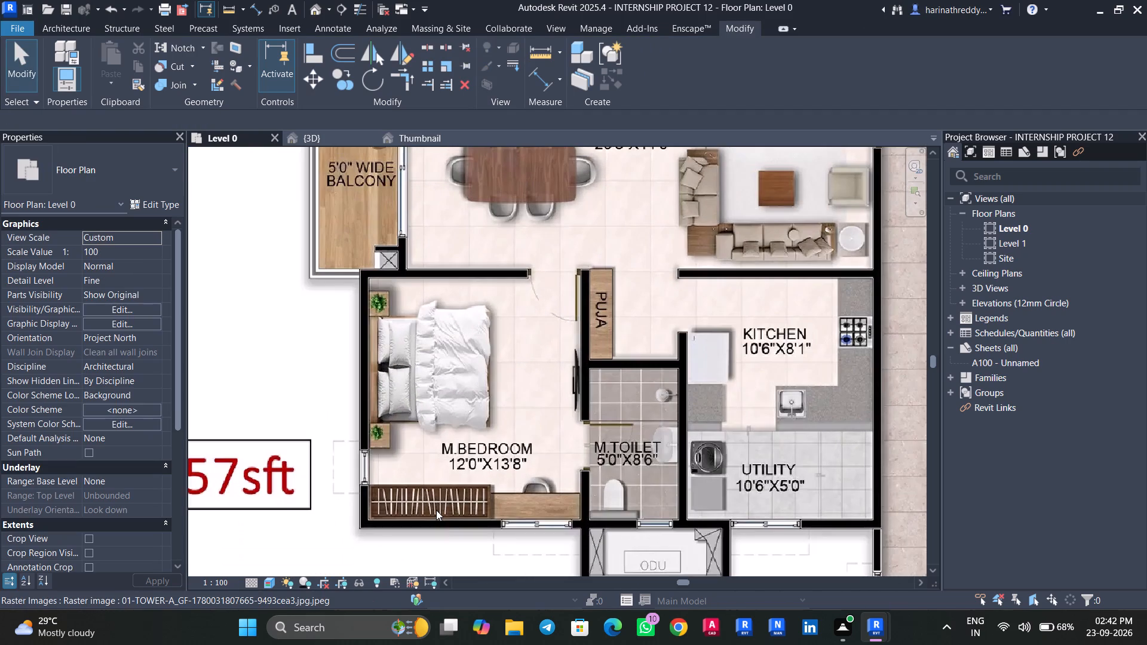
pyautogui.press('Tab')
pyautogui.write('cm')
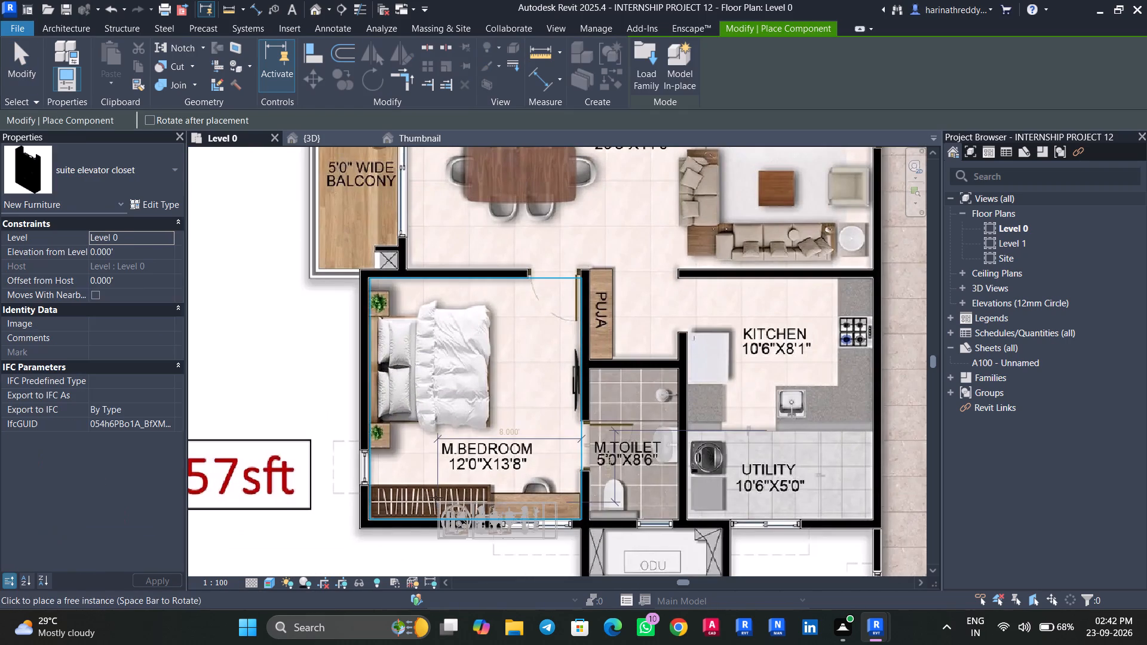
pyautogui.scroll(3, 389, 462)
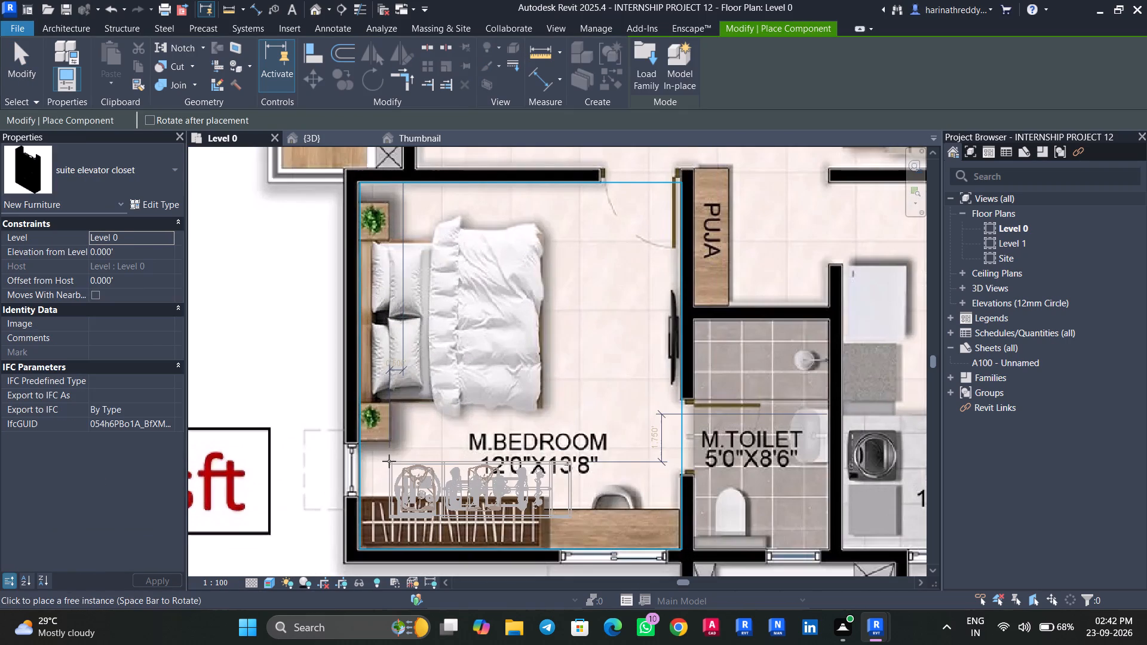
pyautogui.press('space')
pyautogui.press('space')
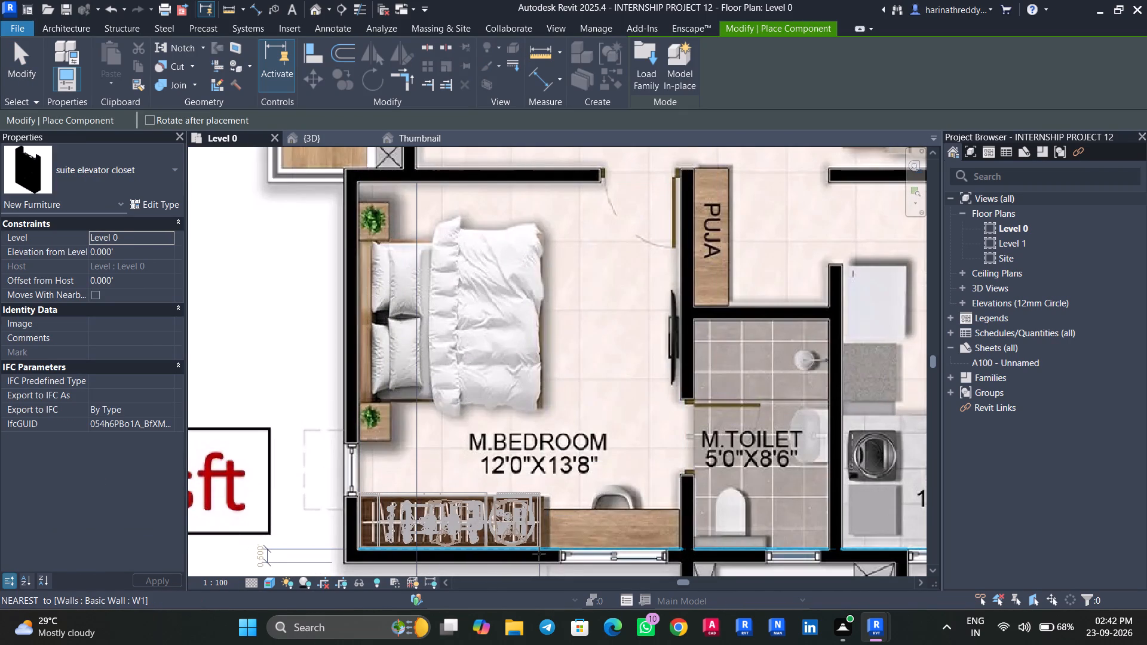
pyautogui.click(539, 554)
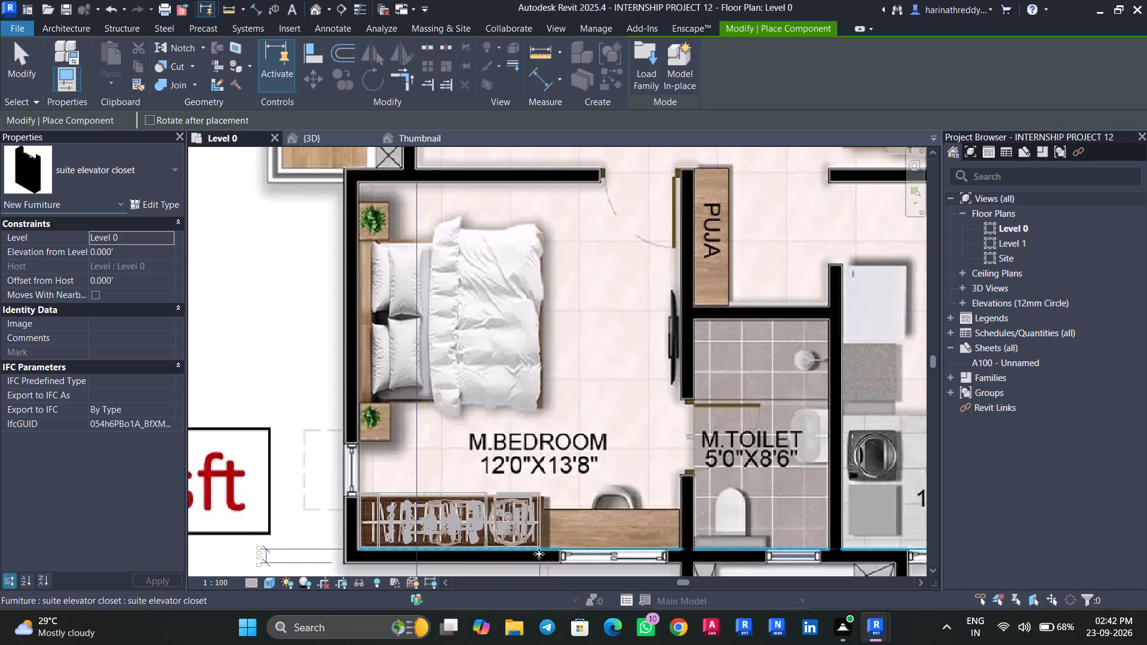
pyautogui.scroll(-9, 539, 554)
pyautogui.press('Escape')
pyautogui.press('Escape')
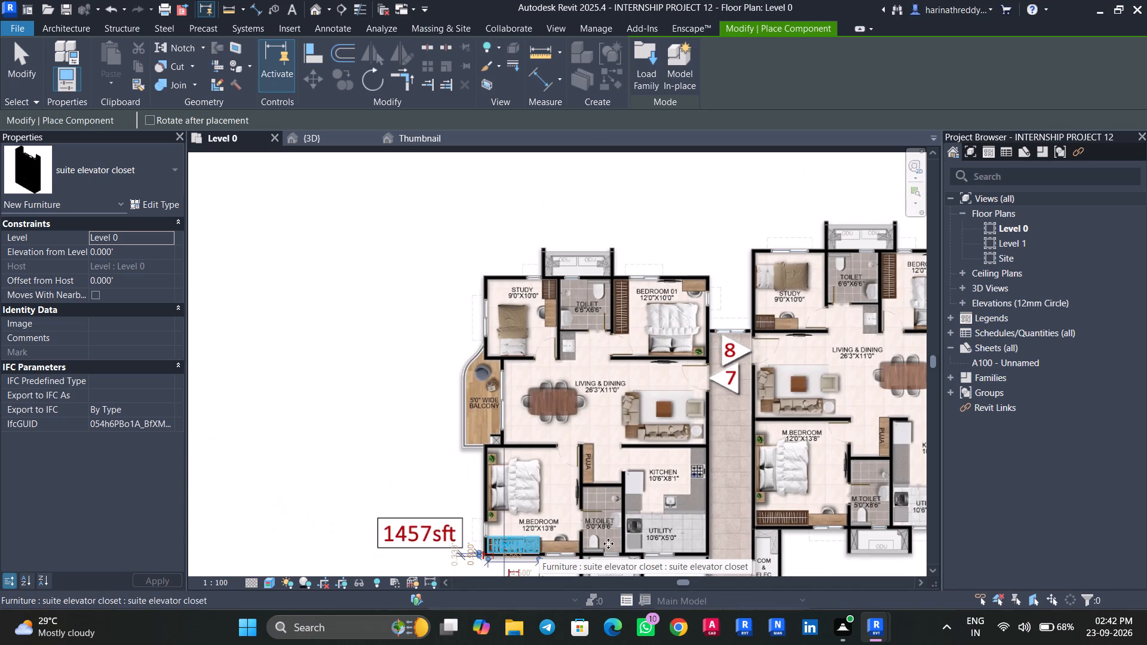
pyautogui.press('Escape')
pyautogui.press('Escape')
pyautogui.press('Escape')
# Examine the drawn furniture in apartments 6 and 5 to find where family placement should continue.
pyautogui.press('Tab')
pyautogui.press('Tab')
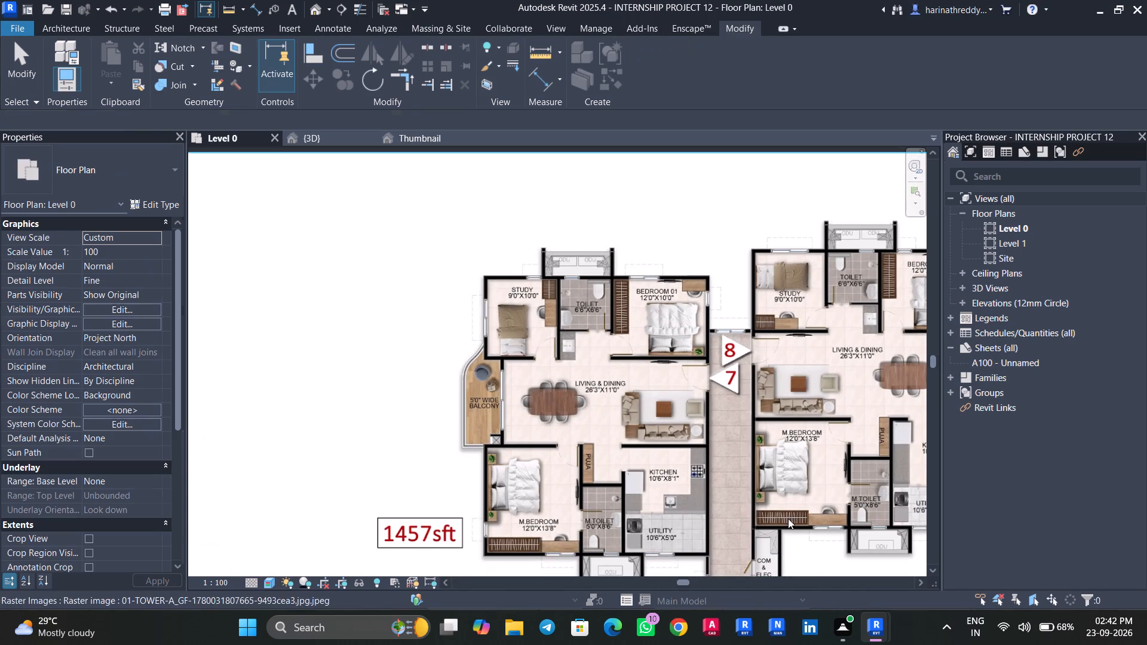
pyautogui.press('Tab')
pyautogui.scroll(-5, 326, 511)
pyautogui.moveTo(336, 514); pyautogui.dragTo(314, 272, button='middle')
pyautogui.scroll(2, 465, 348)
pyautogui.scroll(-1, 465, 345)
pyautogui.scroll(3, 464, 345)
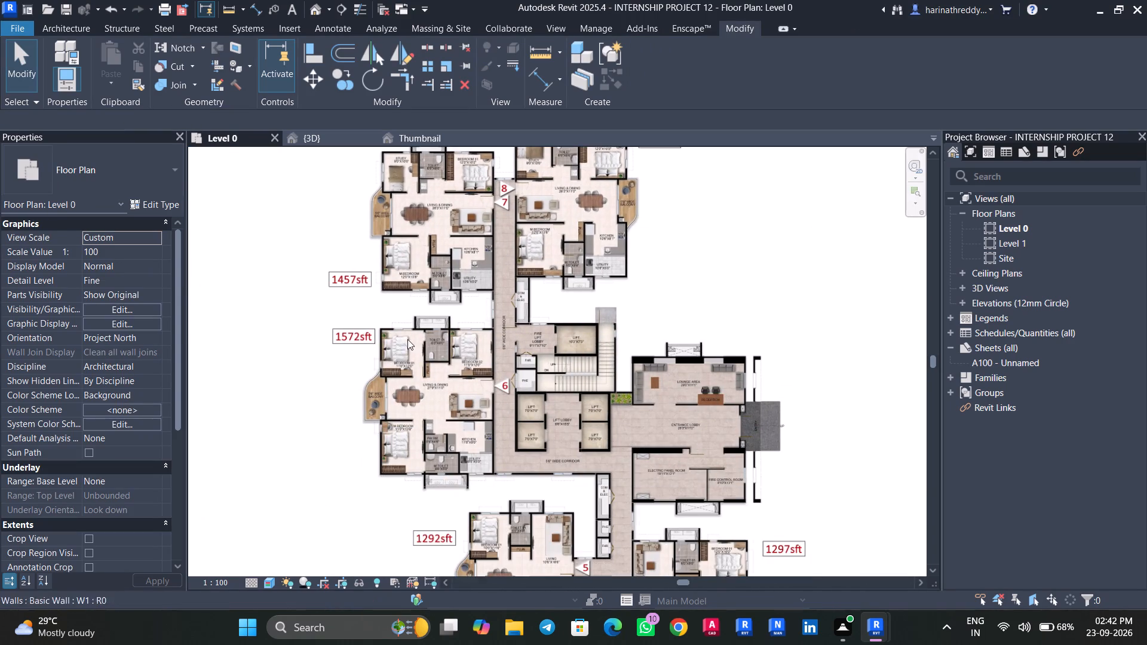
pyautogui.scroll(5, 407, 339)
pyautogui.scroll(-4, 504, 405)
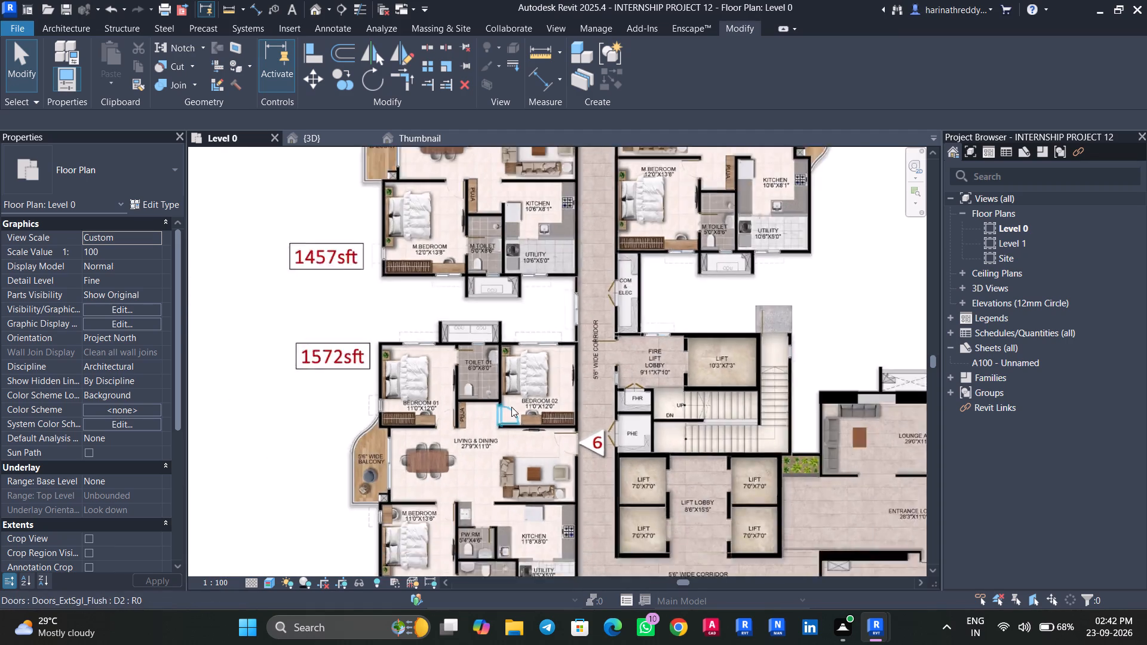
pyautogui.scroll(-5, 511, 407)
pyautogui.moveTo(379, 480); pyautogui.dragTo(352, 270, button='middle')
pyautogui.scroll(3, 504, 403)
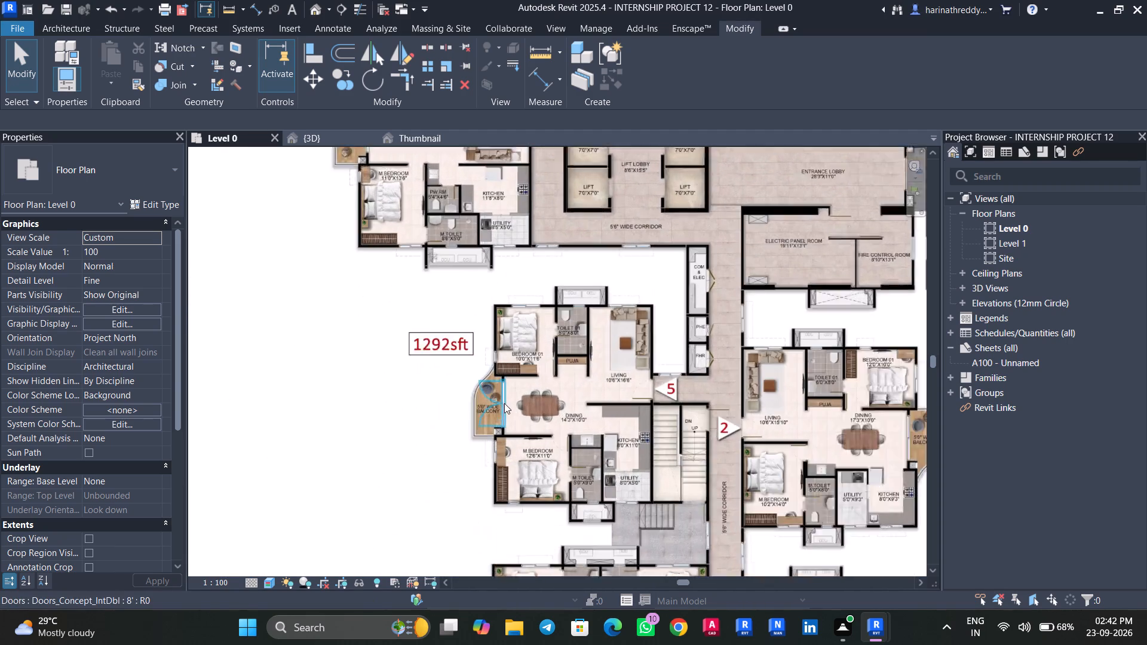
pyautogui.scroll(5, 504, 403)
pyautogui.moveTo(546, 409); pyautogui.dragTo(345, 435, button='middle')
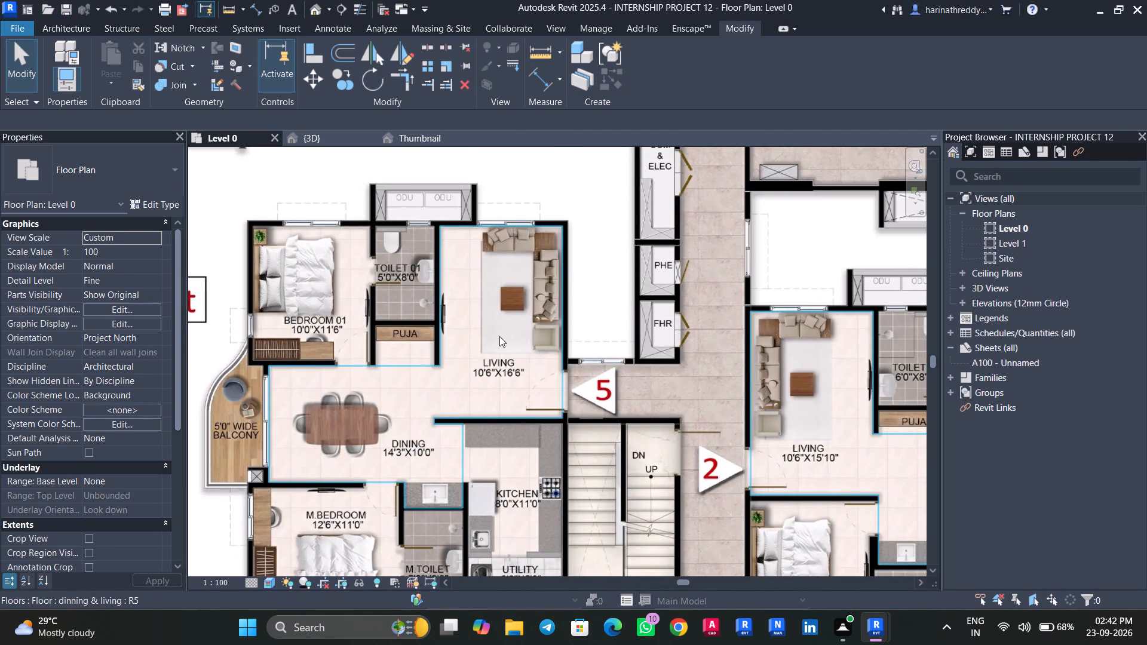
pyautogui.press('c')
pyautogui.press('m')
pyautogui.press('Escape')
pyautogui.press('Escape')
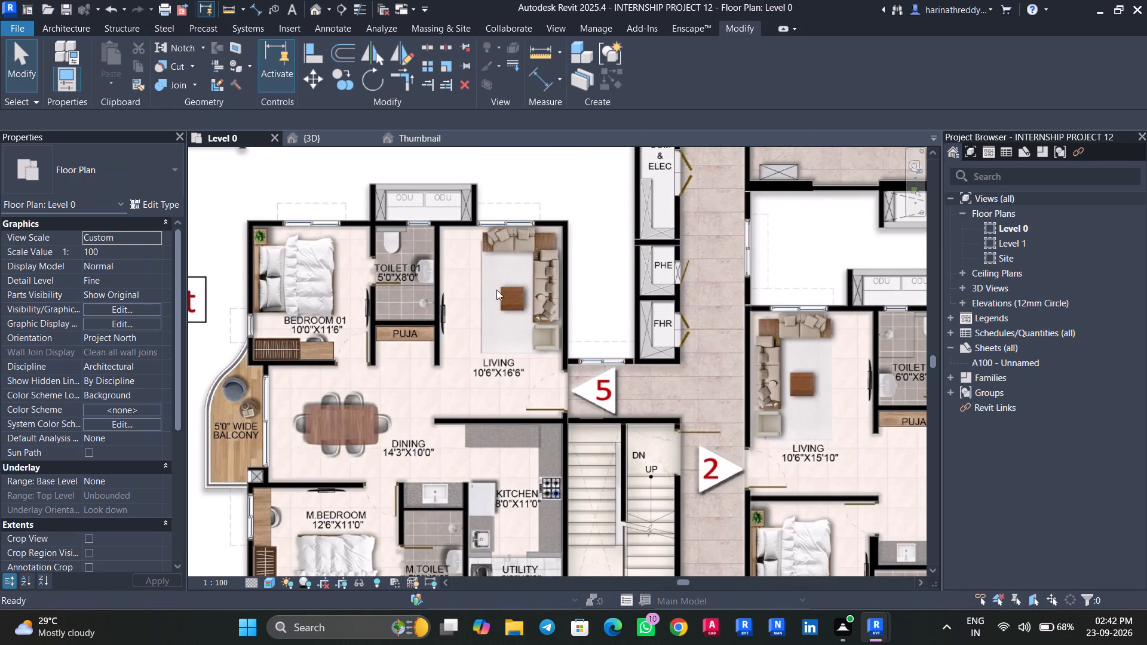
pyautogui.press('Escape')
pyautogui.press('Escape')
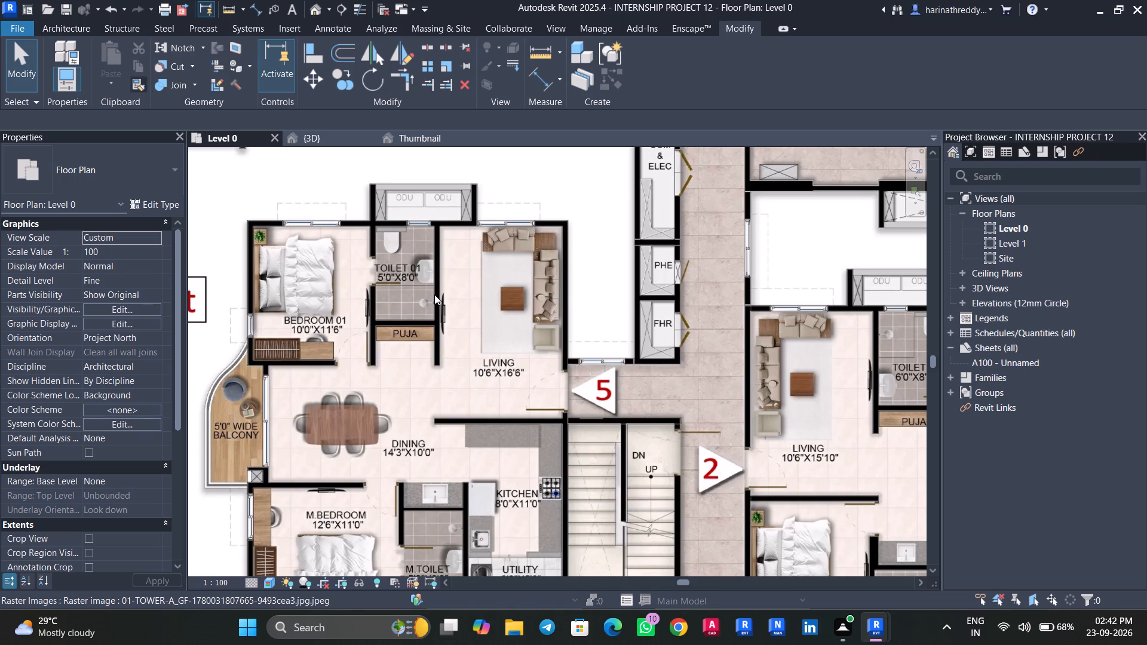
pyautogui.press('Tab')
# Place a Conjunto Estar Sofás set over the drawn sofas in apartment 5's living room, rotated with the long sofa against the entrance-door wall.
pyautogui.scroll(-3, 443, 435)
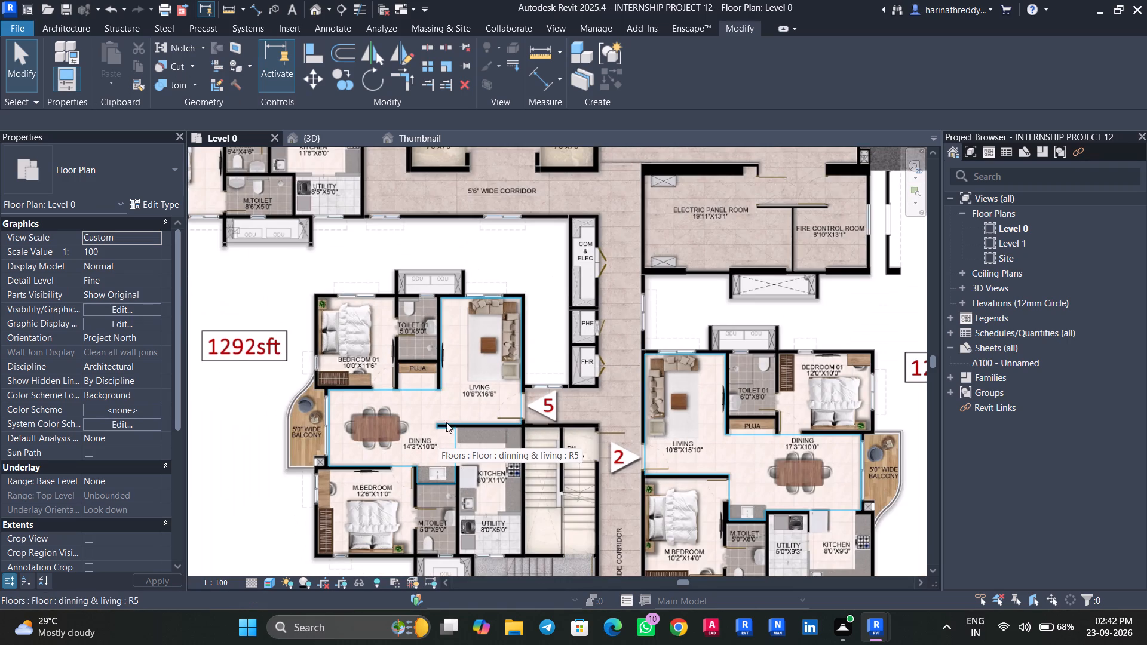
pyautogui.press('c')
pyautogui.press('m')
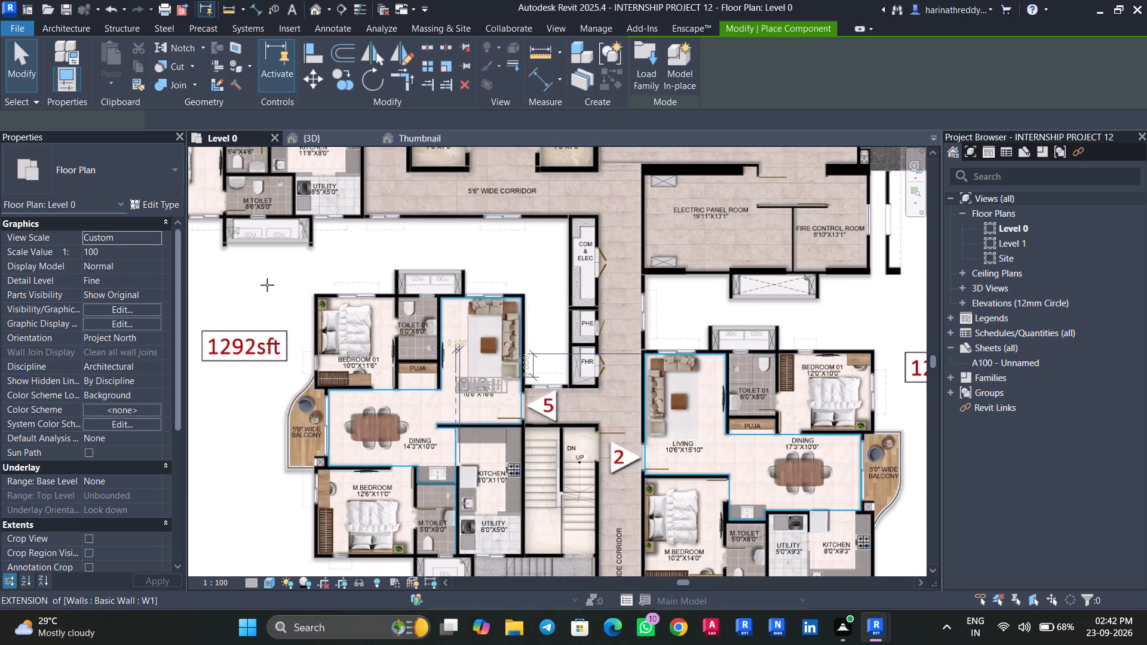
pyautogui.click(155, 180)
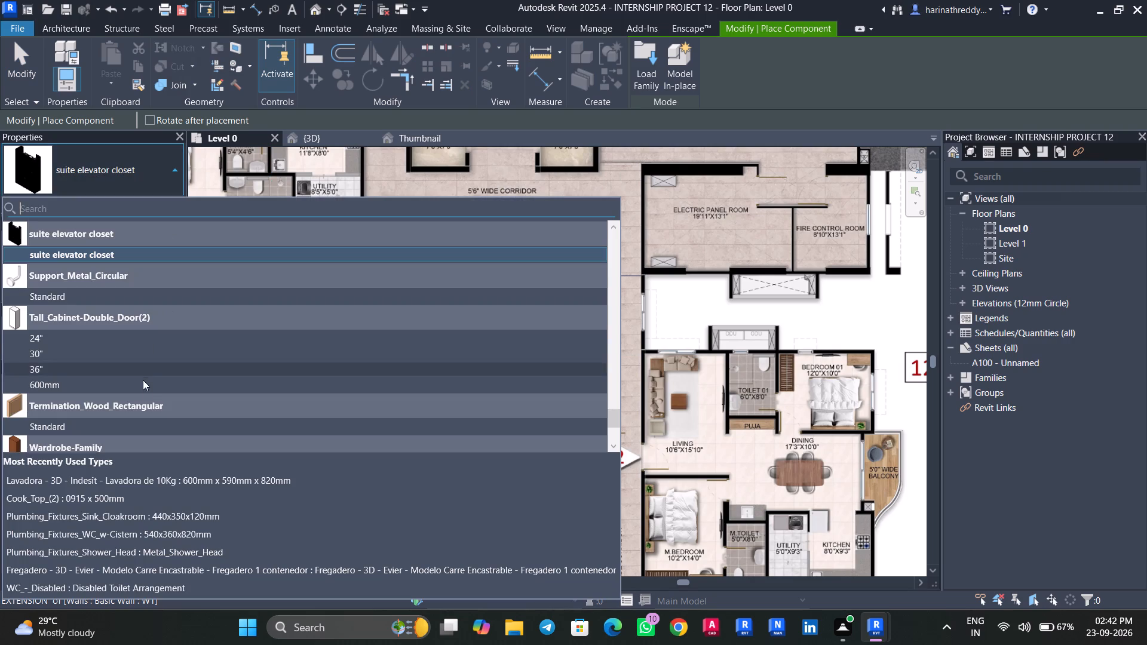
pyautogui.scroll(4, 150, 397)
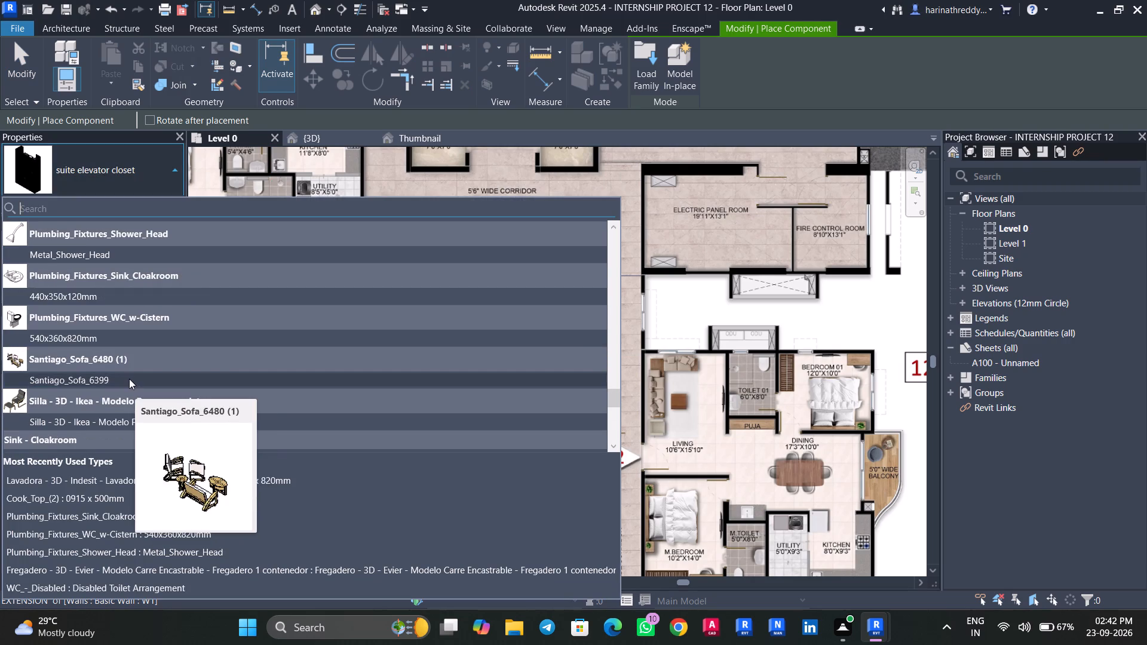
pyautogui.scroll(14, 129, 379)
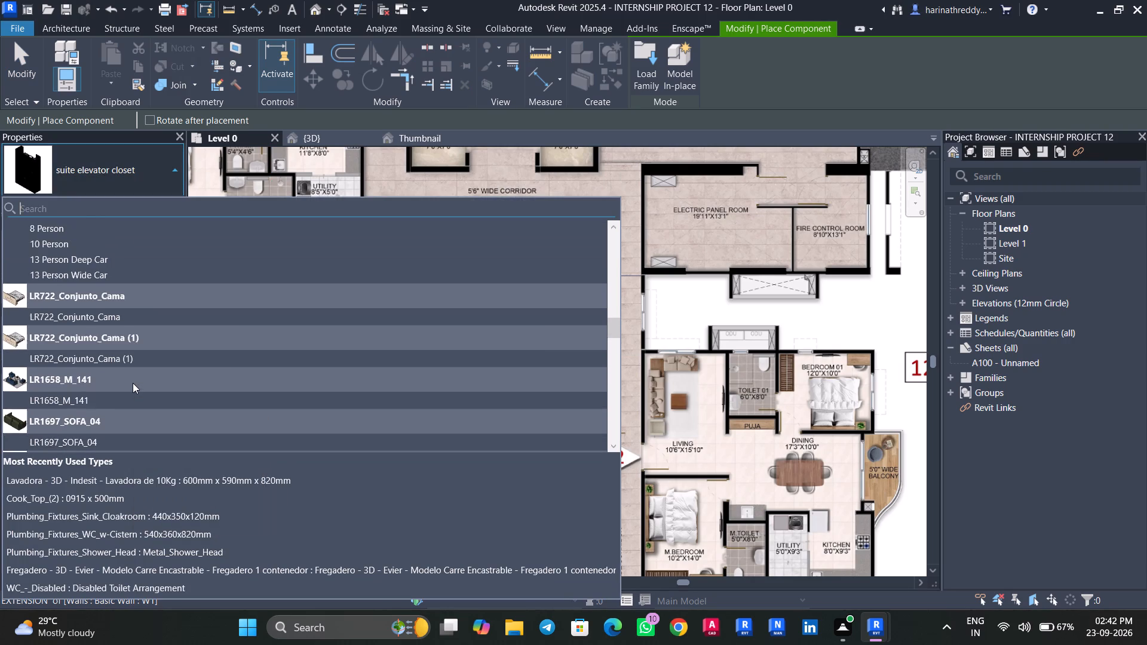
pyautogui.scroll(11, 133, 385)
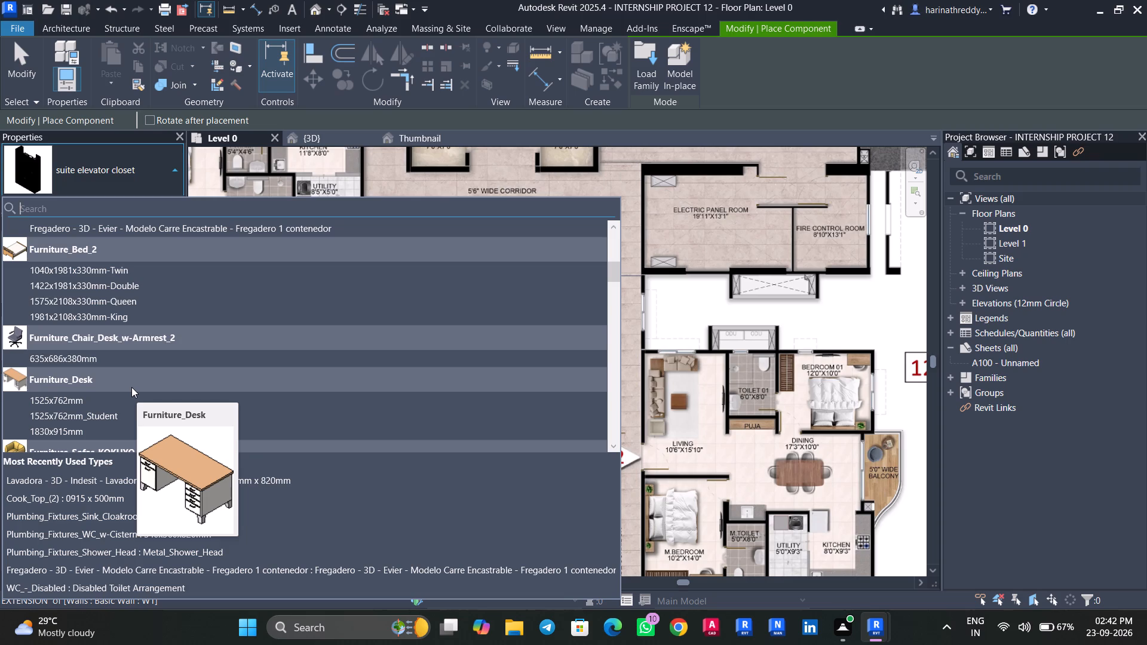
pyautogui.scroll(9, 131, 387)
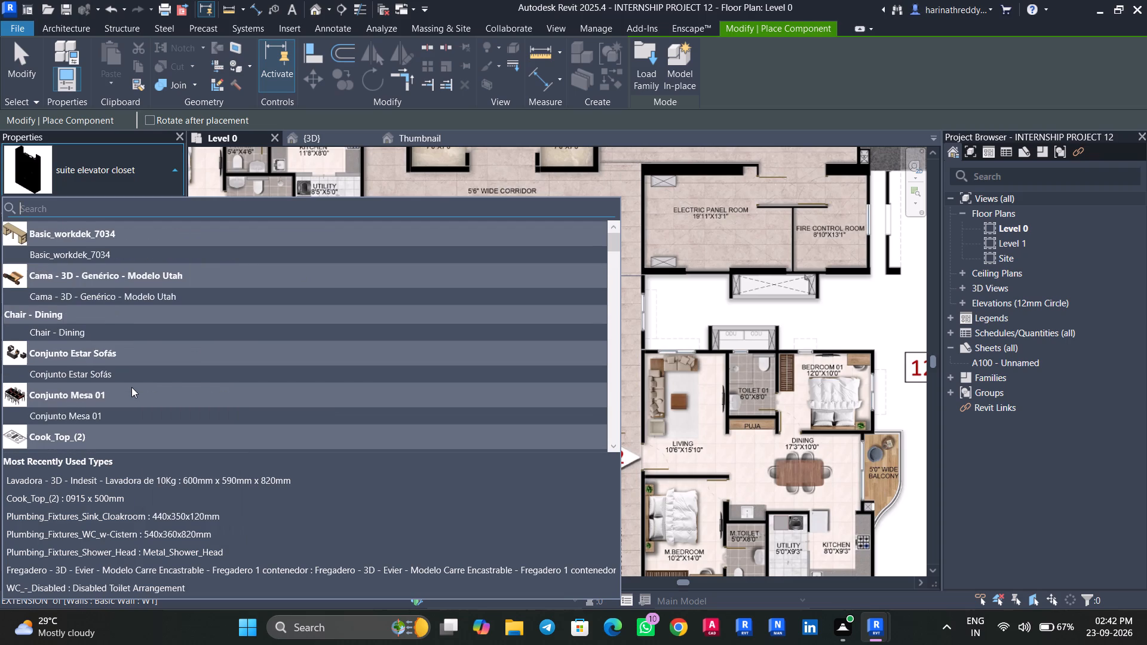
pyautogui.click(131, 374)
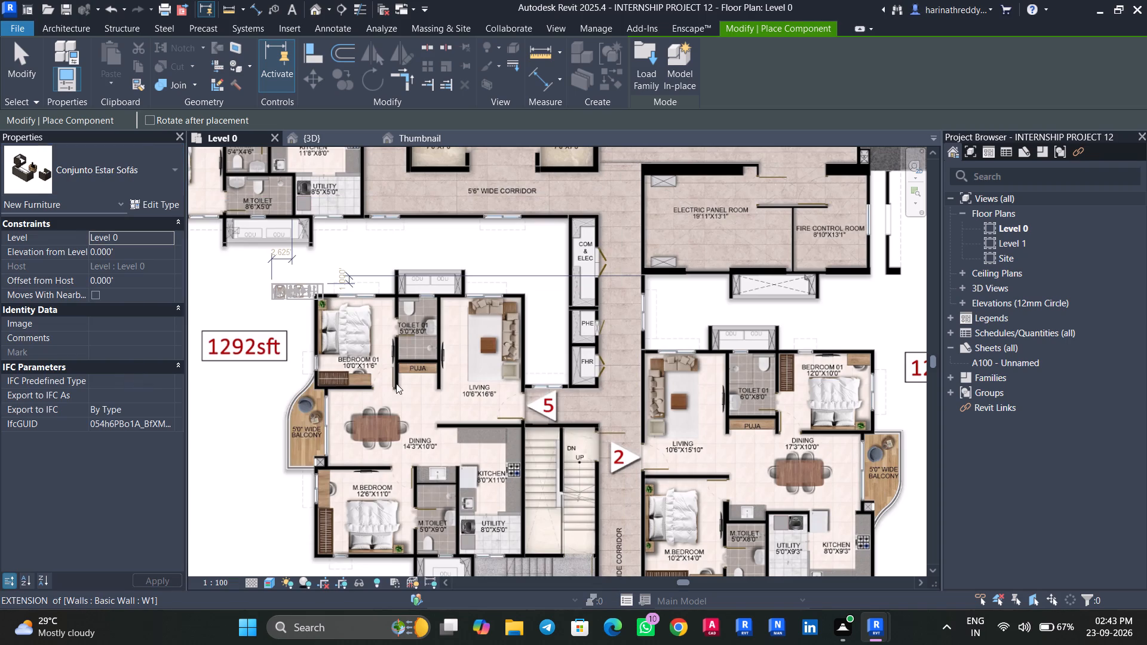
pyautogui.scroll(5, 490, 351)
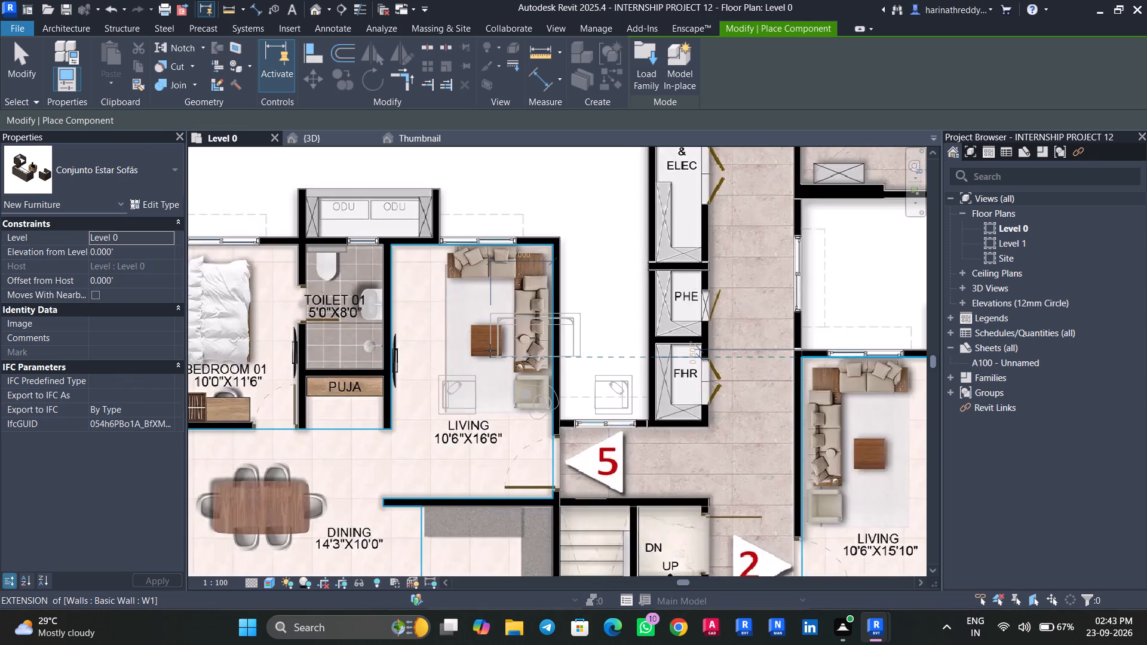
pyautogui.scroll(3, 490, 351)
pyautogui.press('space')
pyautogui.press('space')
pyautogui.press('space')
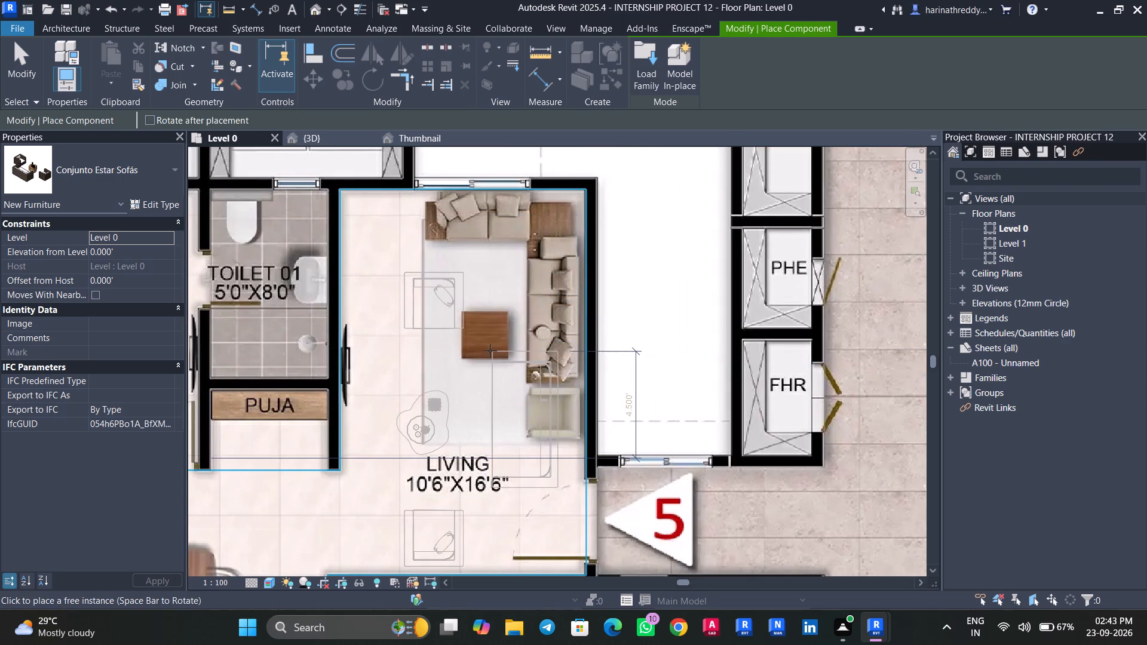
pyautogui.click(520, 269)
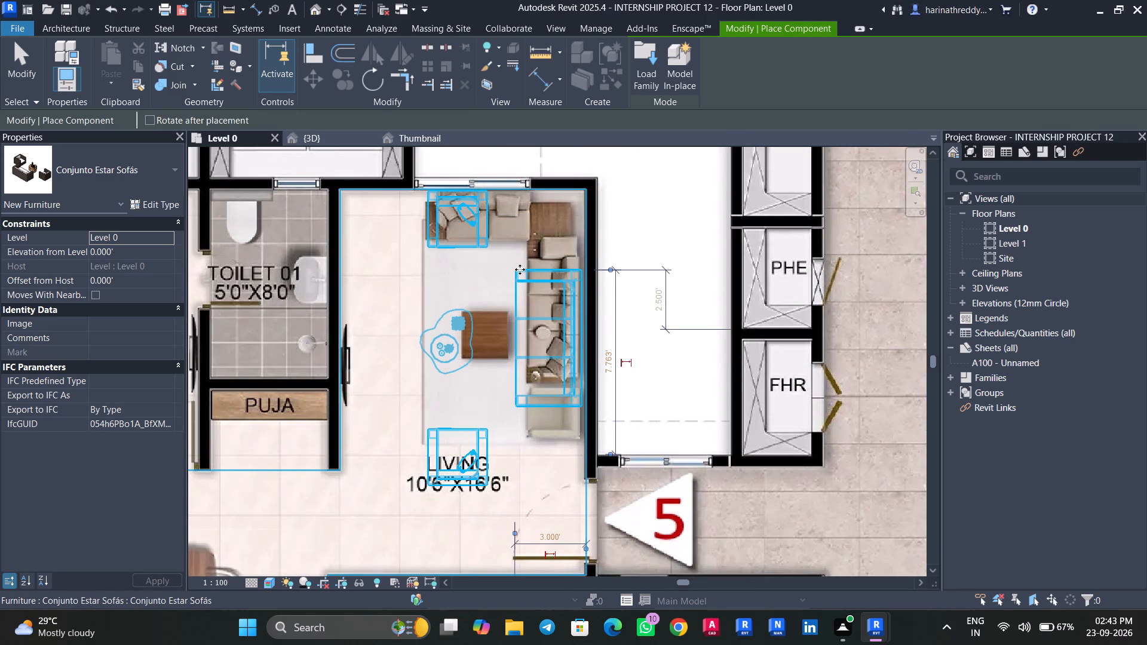
pyautogui.press('Escape')
pyautogui.press('Escape')
pyautogui.press('Escape')
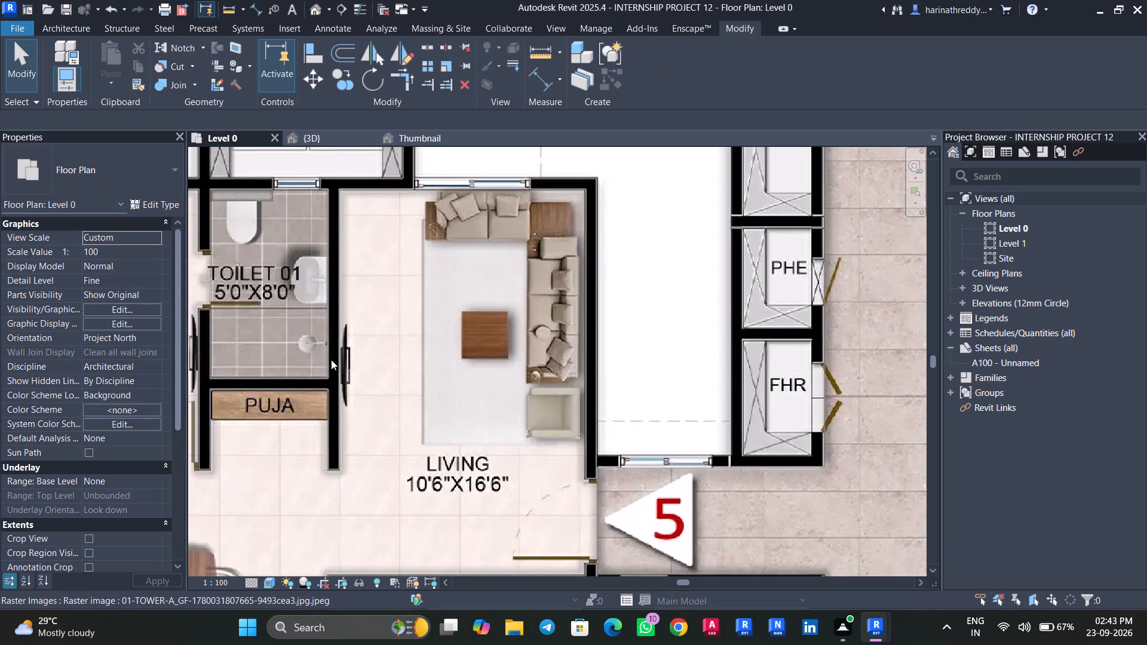
# Place a Conjunto Estar Sofás set over the drawn sofas in apartment 4's living room, rotated with the long sofa along the kitchen wall.
pyautogui.scroll(-15, 367, 419)
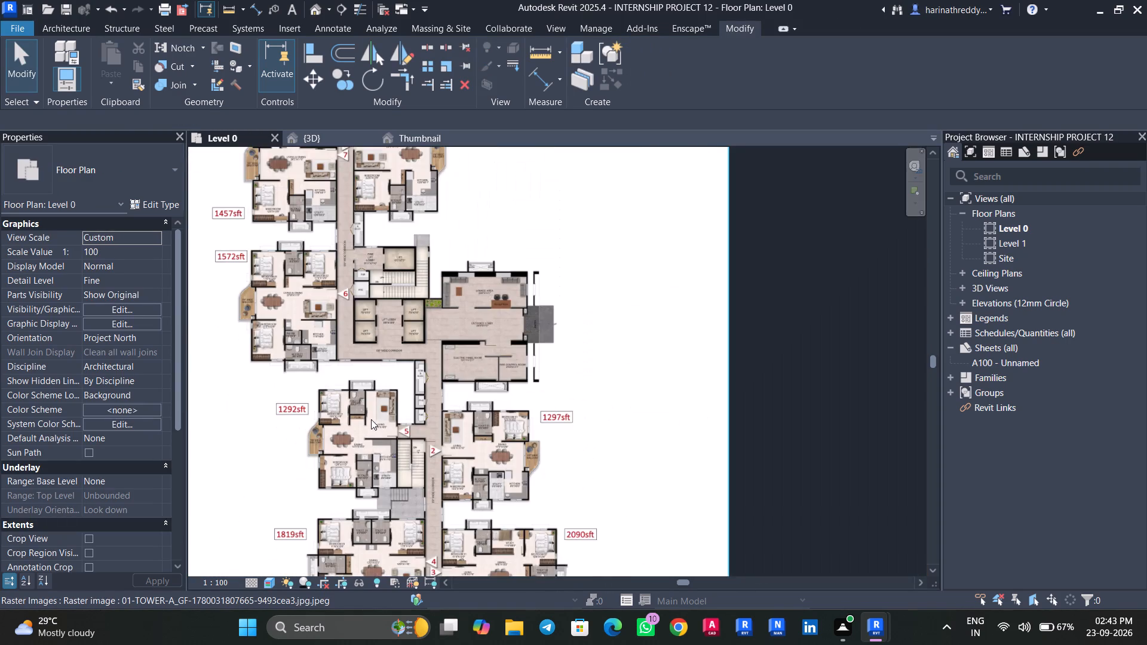
pyautogui.scroll(6, 362, 478)
pyautogui.moveTo(295, 535); pyautogui.dragTo(323, 334, button='middle')
pyautogui.scroll(1, 301, 423)
pyautogui.moveTo(323, 334); pyautogui.dragTo(323, 334, button='right')
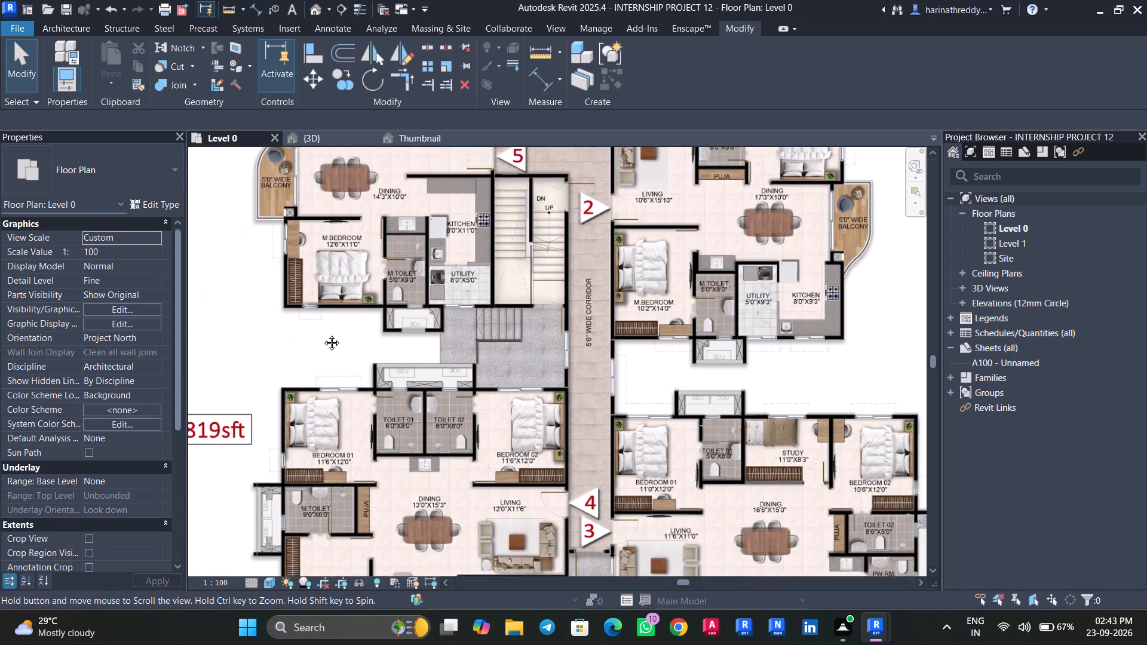
pyautogui.moveTo(323, 334); pyautogui.dragTo(323, 311, button='right')
pyautogui.moveTo(323, 334); pyautogui.dragTo(322, 182, button='middle')
pyautogui.scroll(5, 479, 370)
pyautogui.press('c')
pyautogui.press('m')
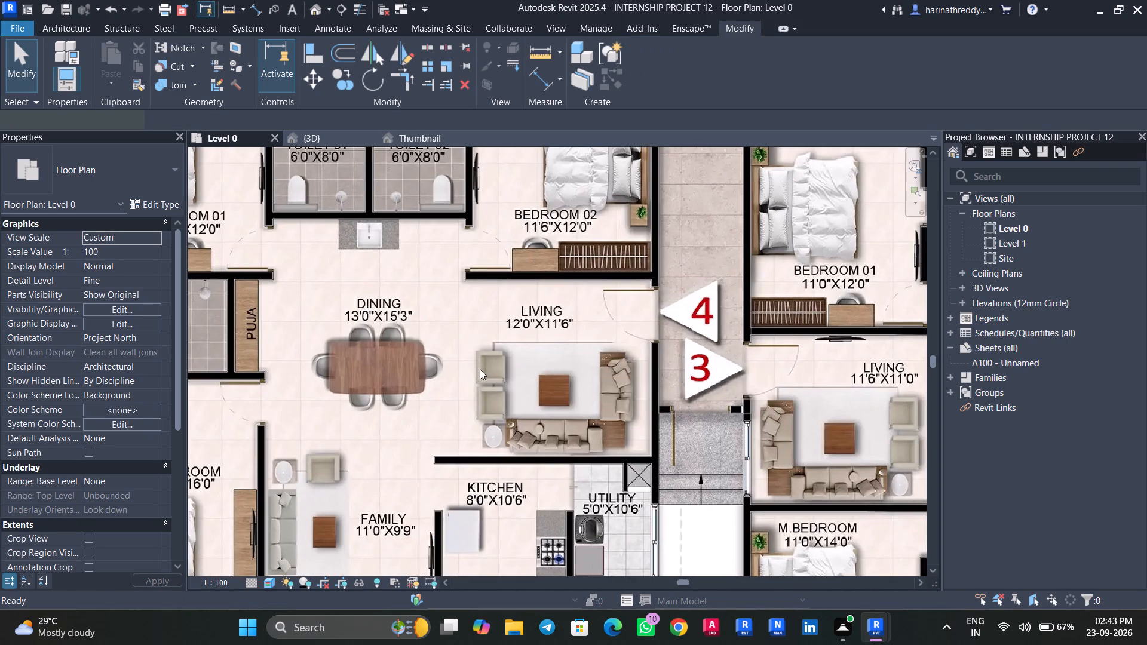
pyautogui.press('space')
pyautogui.press('space')
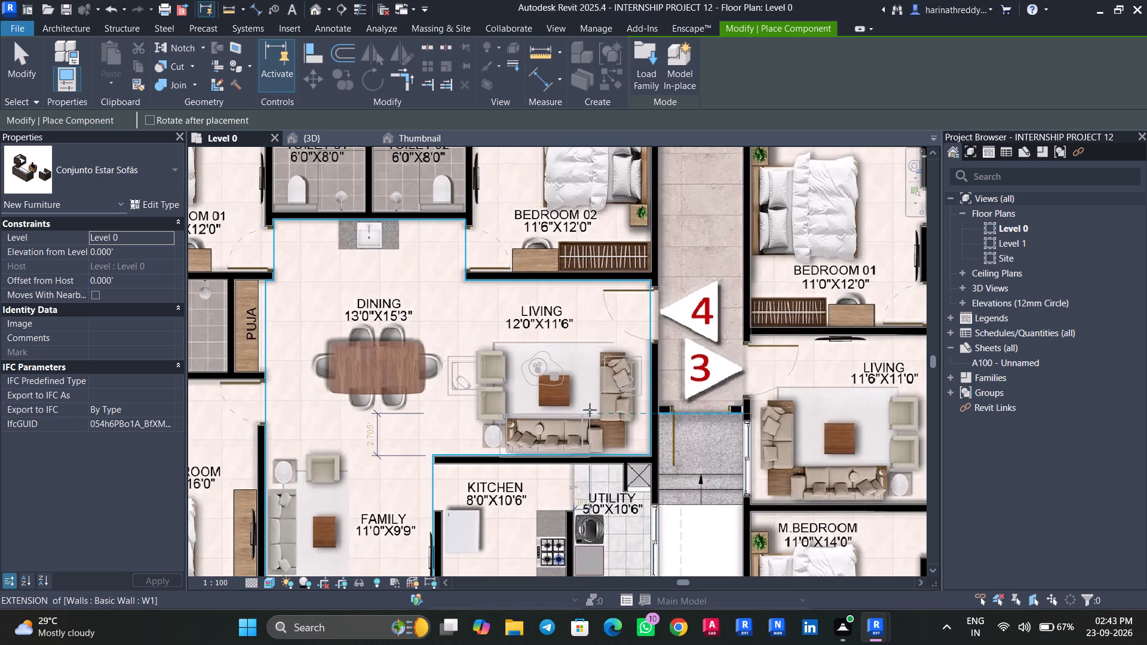
pyautogui.click(590, 410)
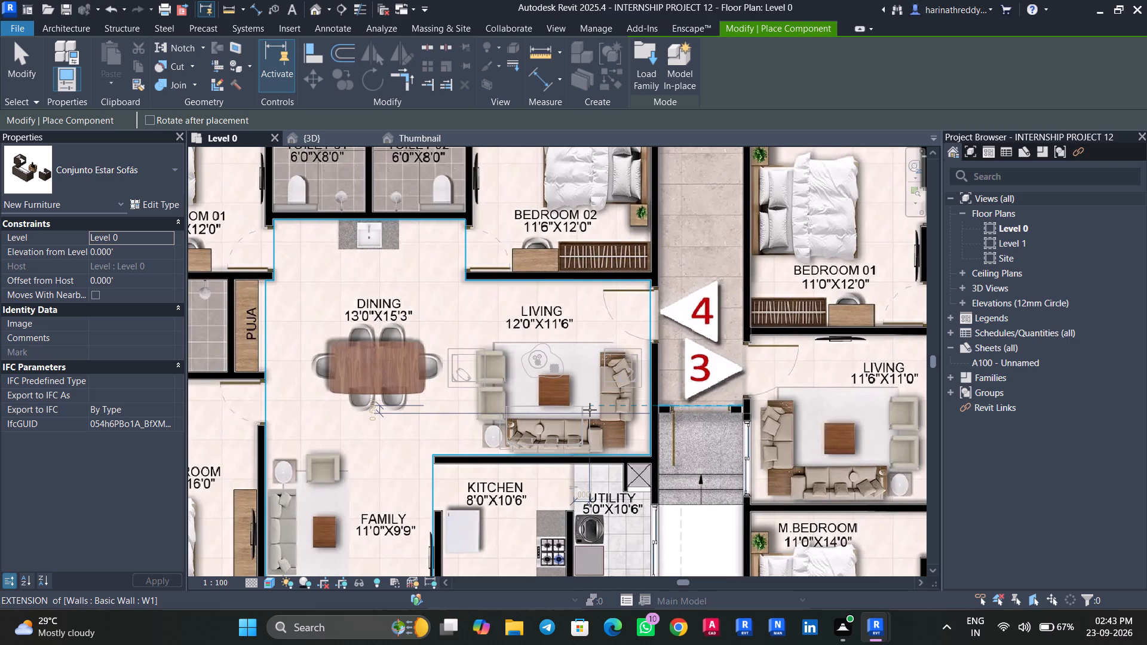
pyautogui.scroll(-7, 590, 410)
pyautogui.press('Escape')
pyautogui.press('Escape')
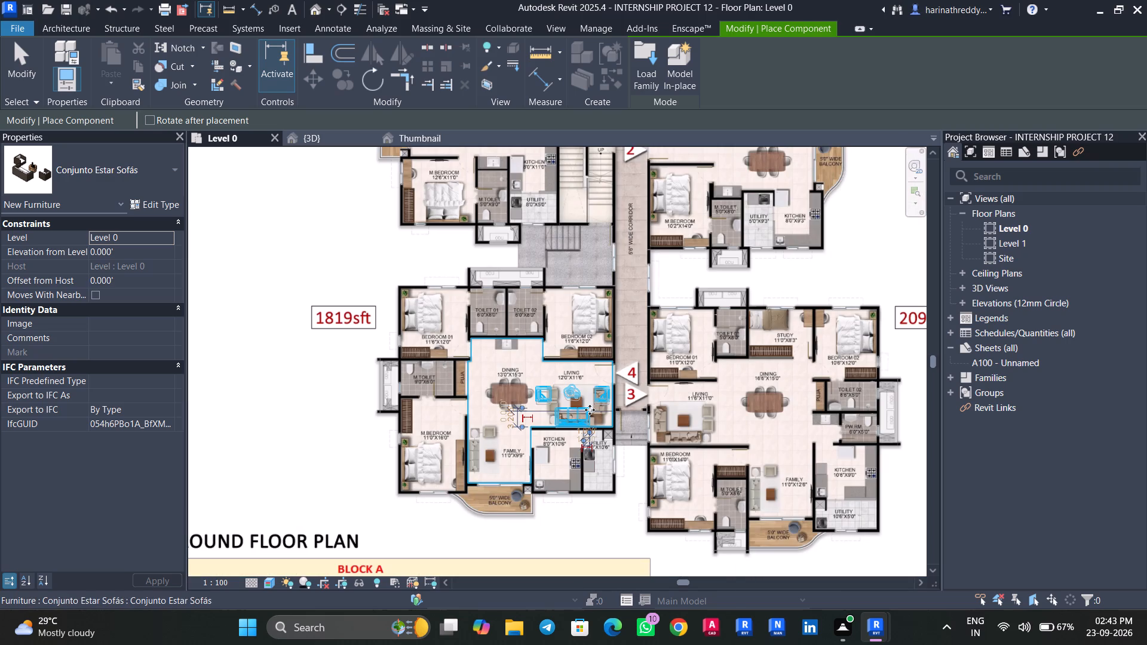
pyautogui.press('Escape')
pyautogui.press('Escape')
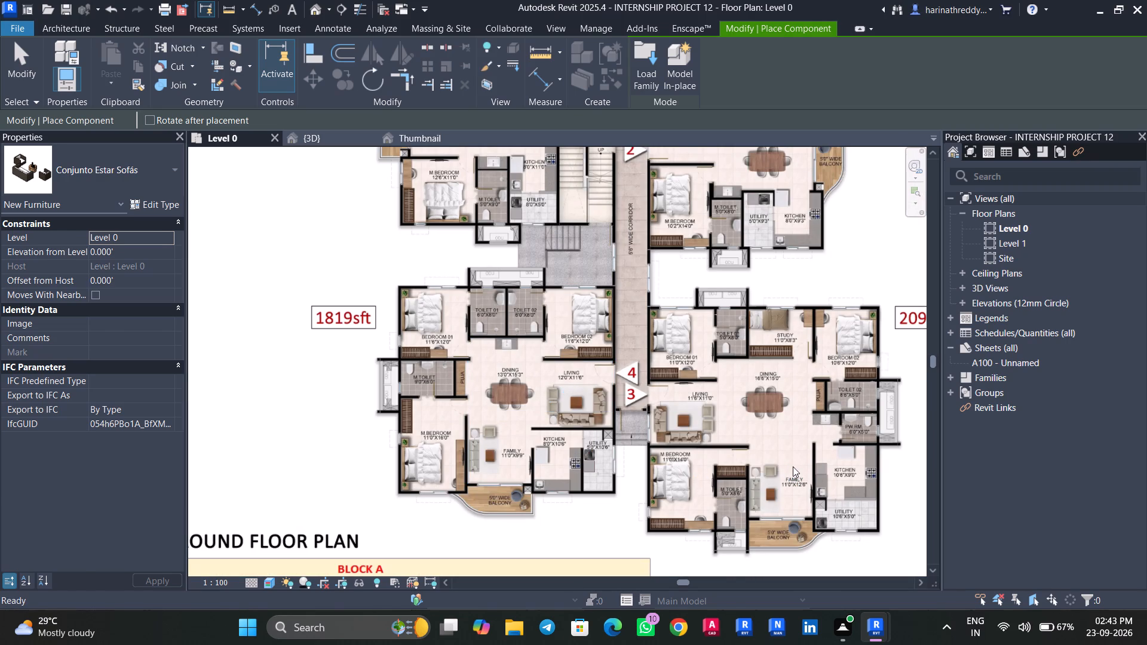
# Place a Conjunto Estar Sofás set over the drawn sofas in apartment 3's living room, rotated with the long sofa along the master bedroom wall.
pyautogui.scroll(9, 702, 424)
pyautogui.moveTo(725, 436); pyautogui.dragTo(617, 437, button='middle')
pyautogui.write('cm')
pyautogui.press('space')
pyautogui.press('space')
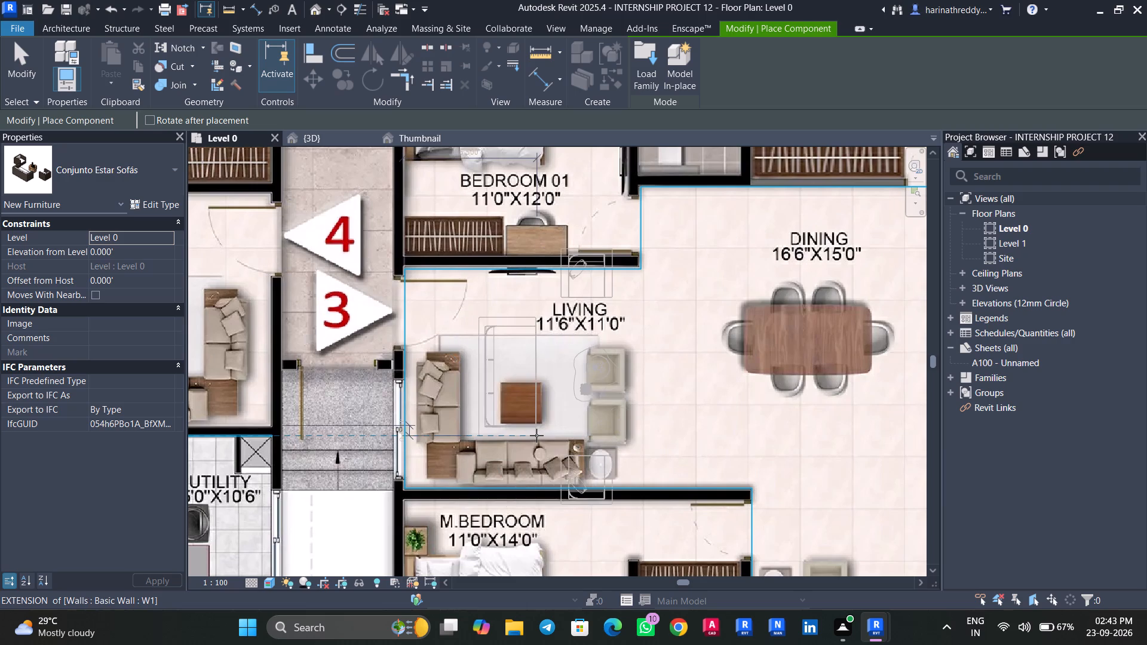
pyautogui.press('space')
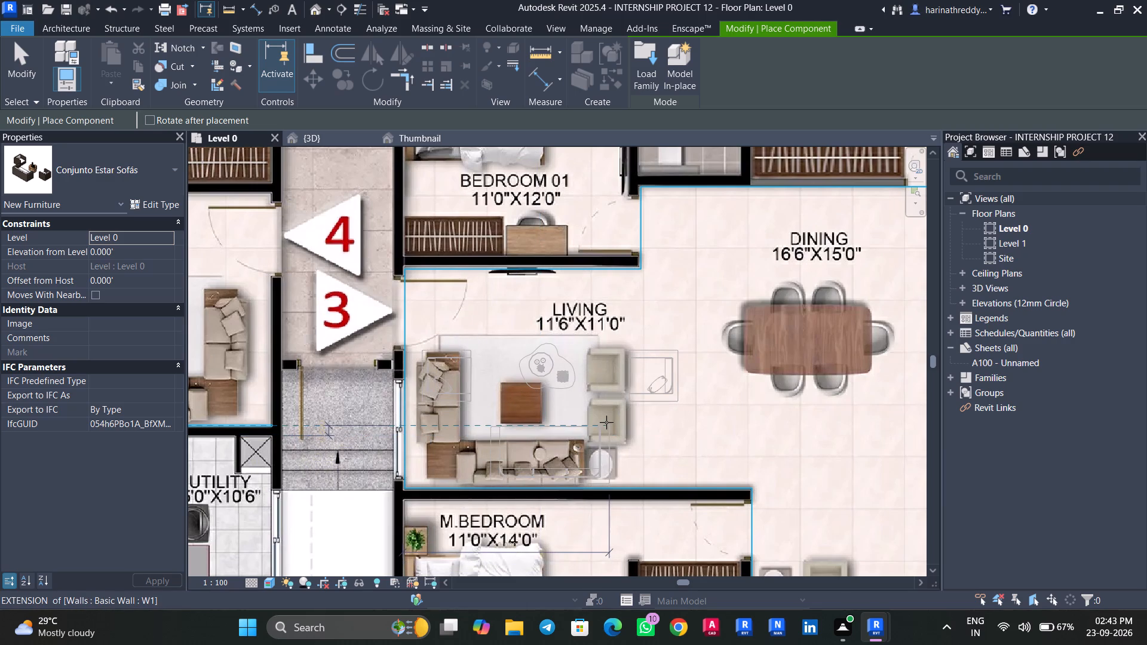
pyautogui.click(606, 422)
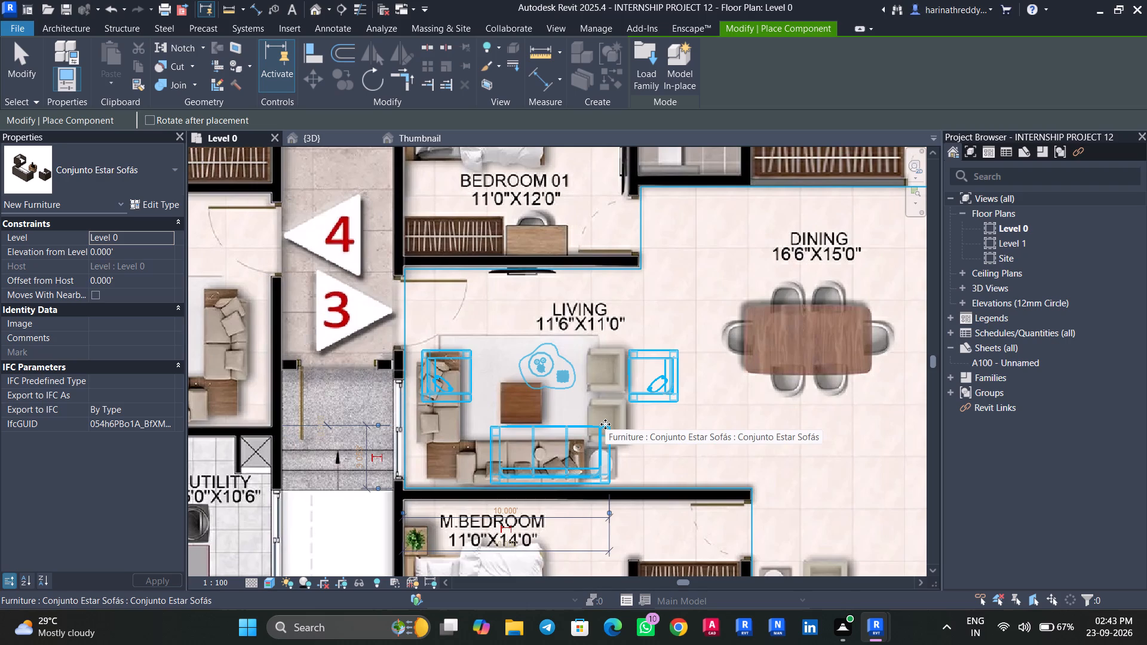
pyautogui.press('Escape')
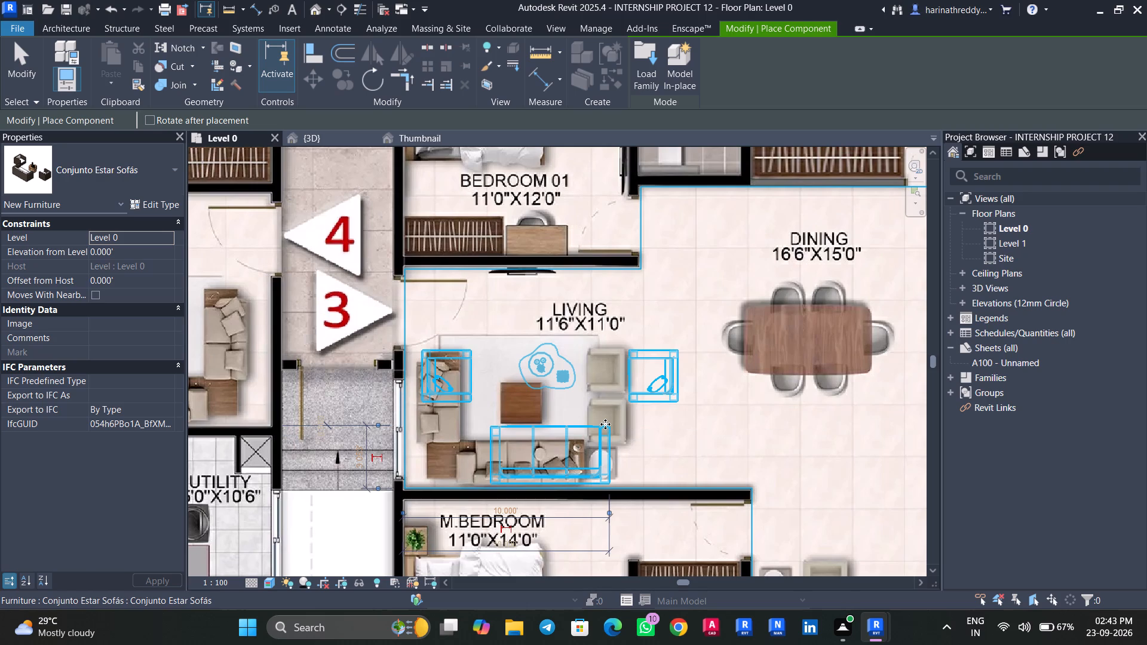
pyautogui.press('Escape')
pyautogui.press('Escape')
# Place a Conjunto Estar Sofás set over the drawn sofas in apartment 2's living room, rotated with the long sofa along the corridor wall.
pyautogui.scroll(-10, 592, 429)
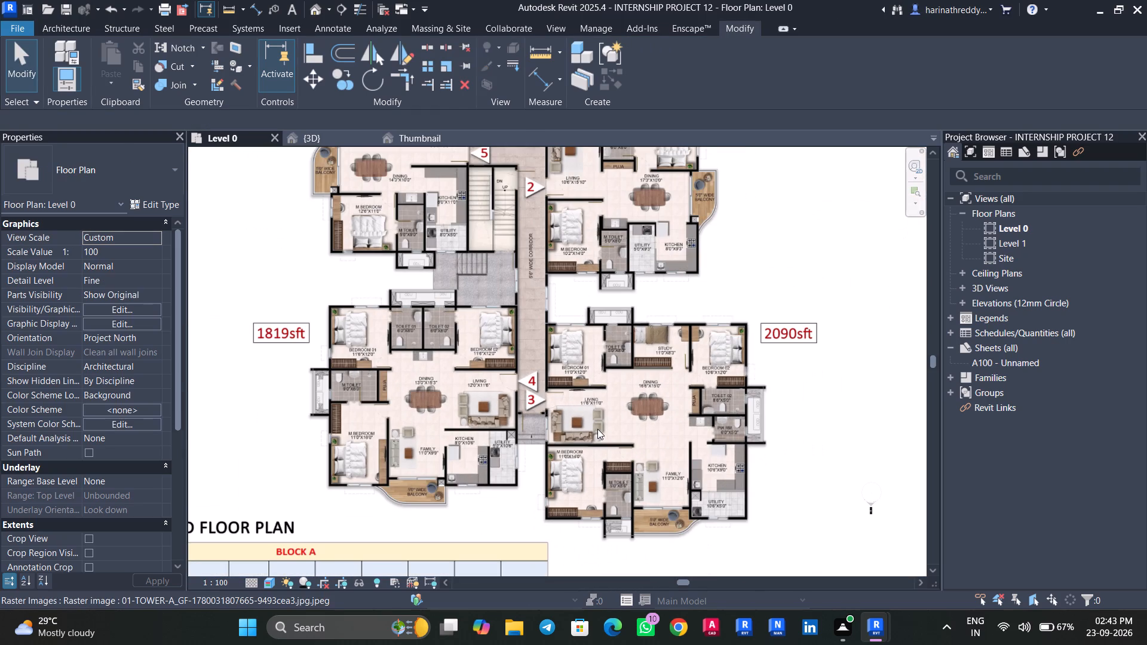
pyautogui.scroll(-3, 598, 429)
pyautogui.scroll(4, 634, 292)
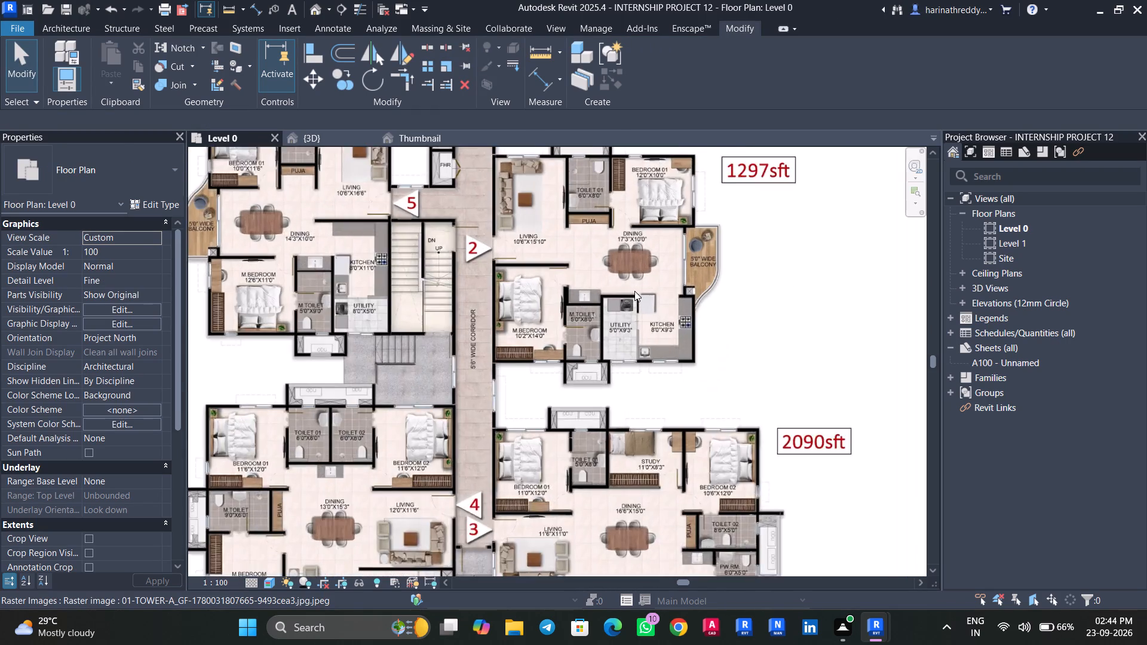
pyautogui.scroll(4, 634, 291)
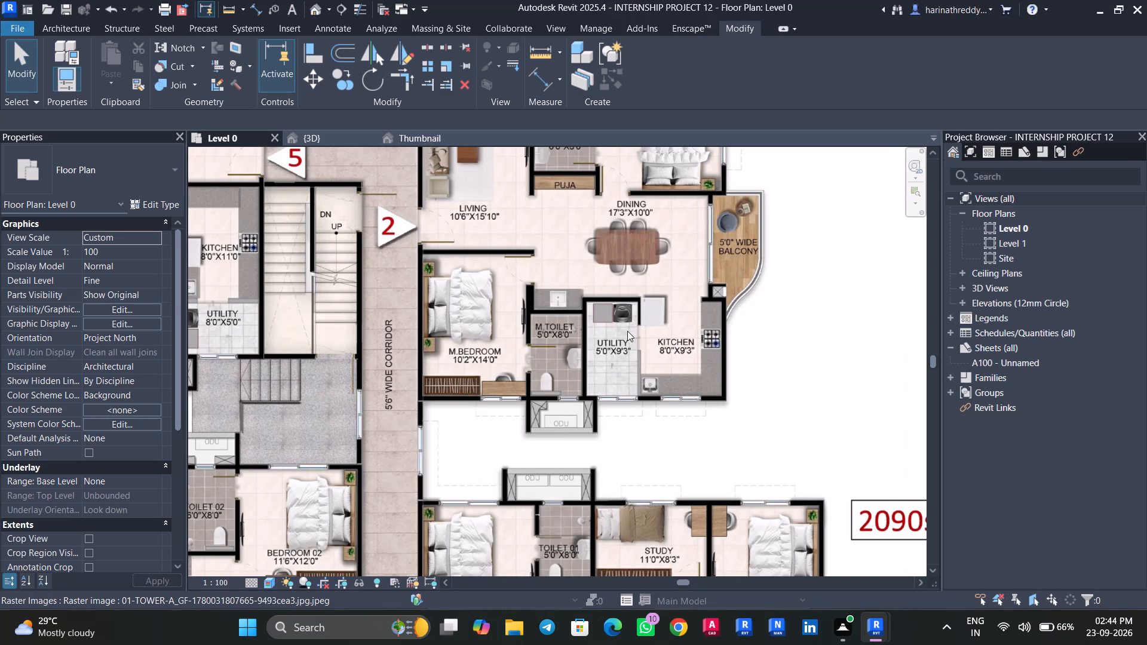
pyautogui.moveTo(636, 327); pyautogui.dragTo(644, 394, button='middle')
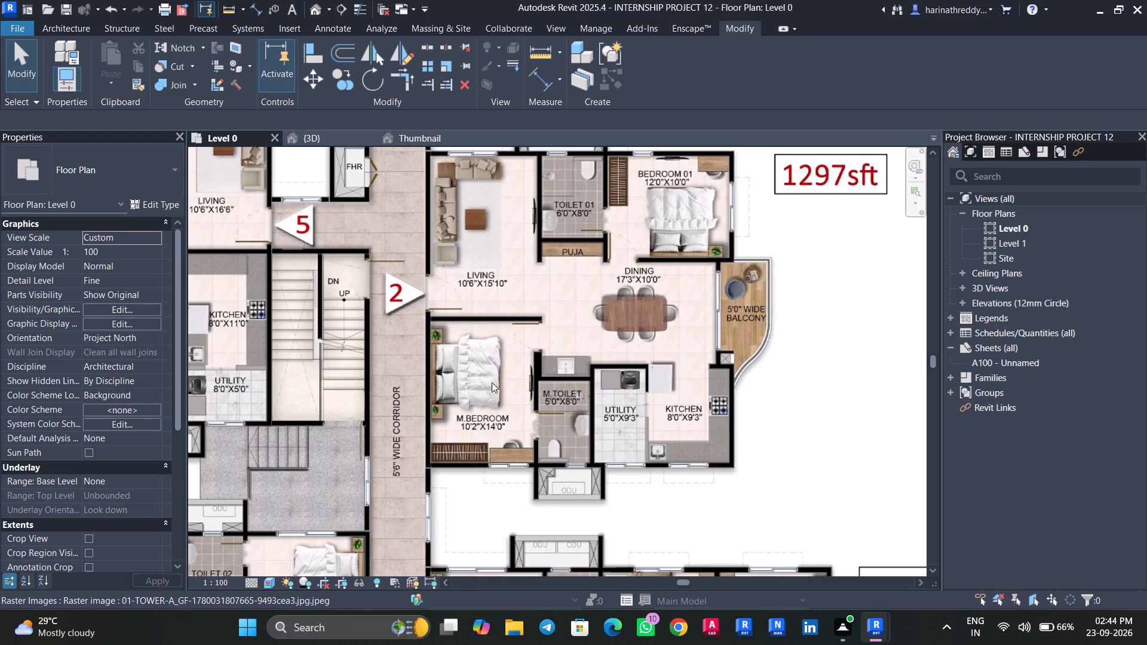
pyautogui.scroll(4, 491, 396)
pyautogui.moveTo(499, 355); pyautogui.dragTo(537, 499, button='middle')
pyautogui.scroll(1, 527, 463)
pyautogui.moveTo(542, 281); pyautogui.dragTo(550, 318, button='middle')
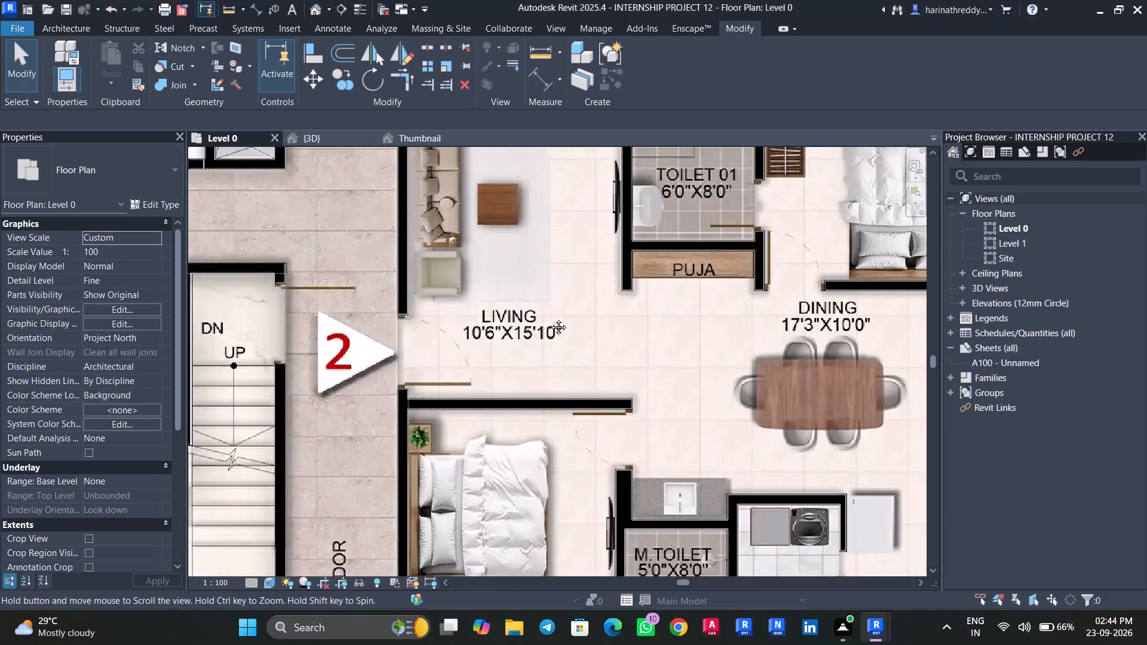
pyautogui.moveTo(550, 318); pyautogui.dragTo(573, 422, button='middle')
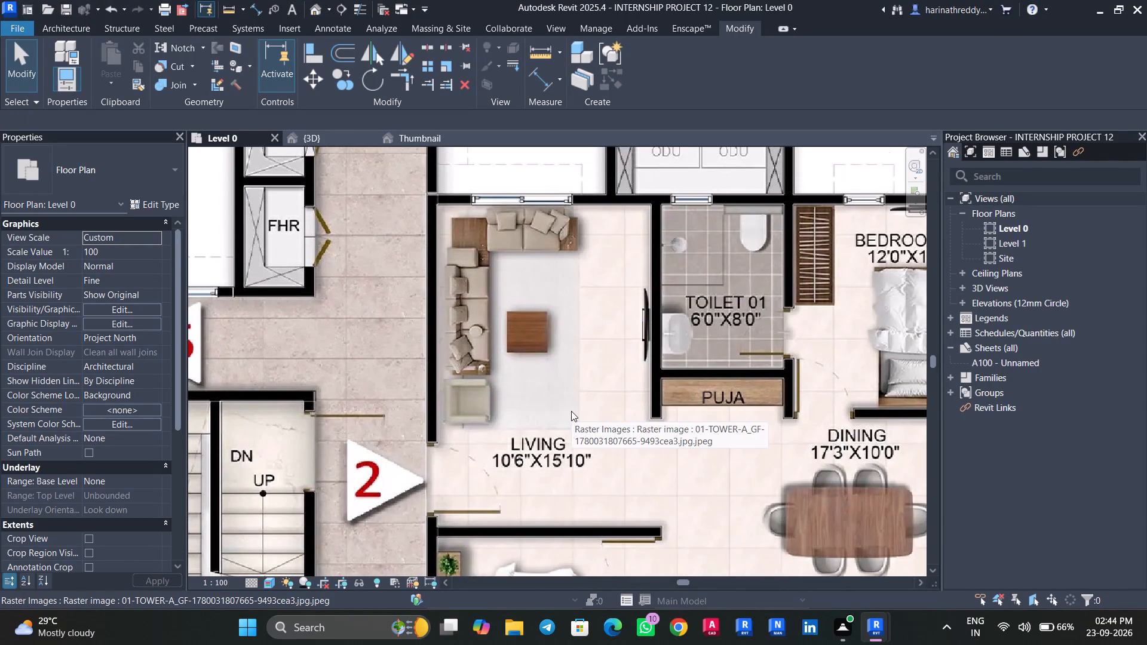
pyautogui.write('cm')
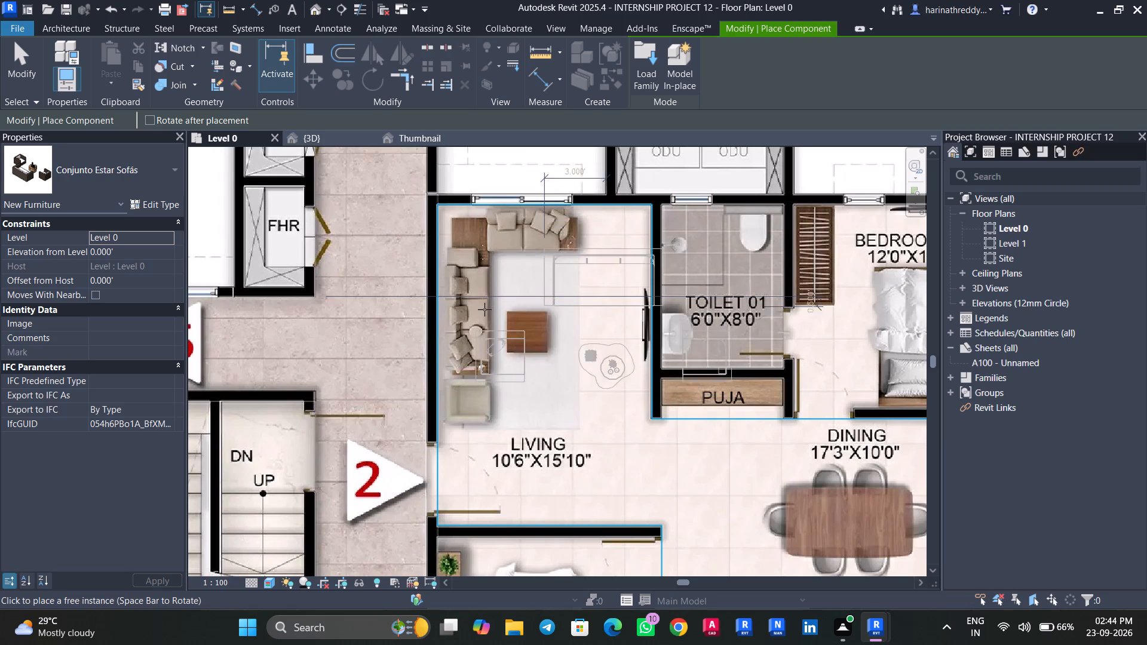
pyautogui.press('space')
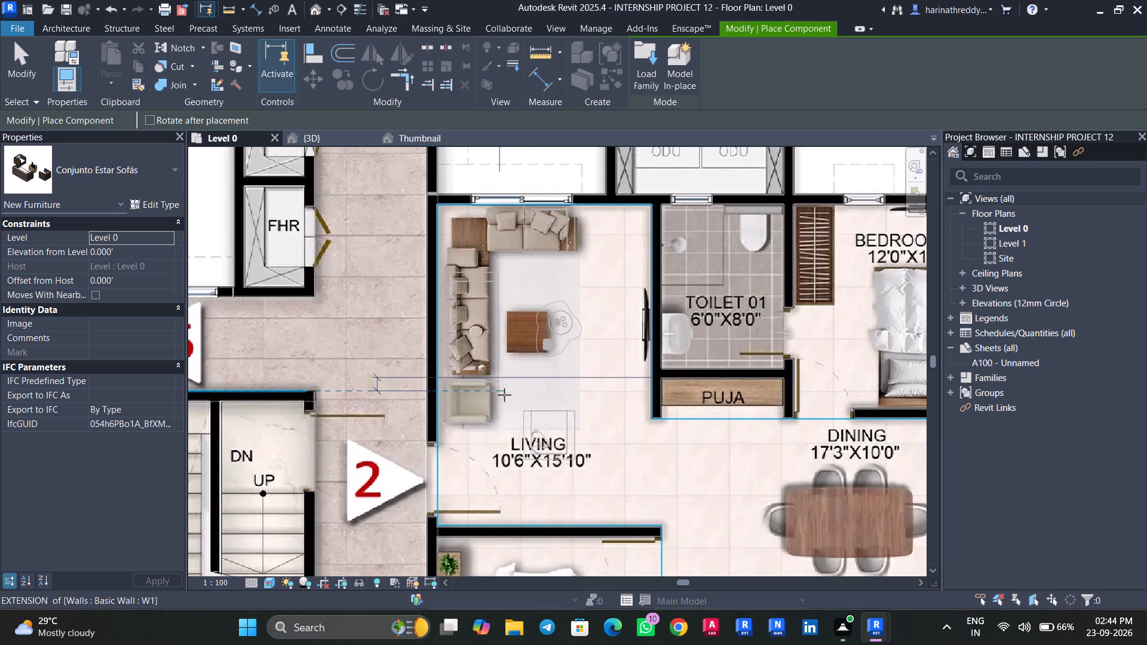
pyautogui.click(504, 395)
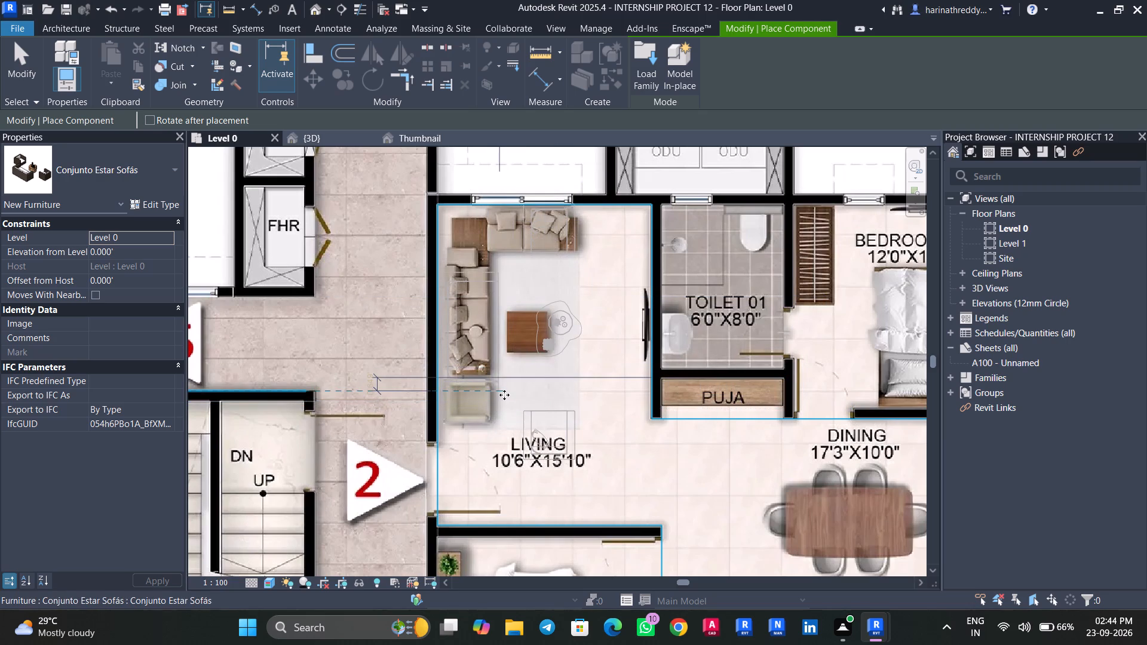
pyautogui.scroll(-11, 504, 395)
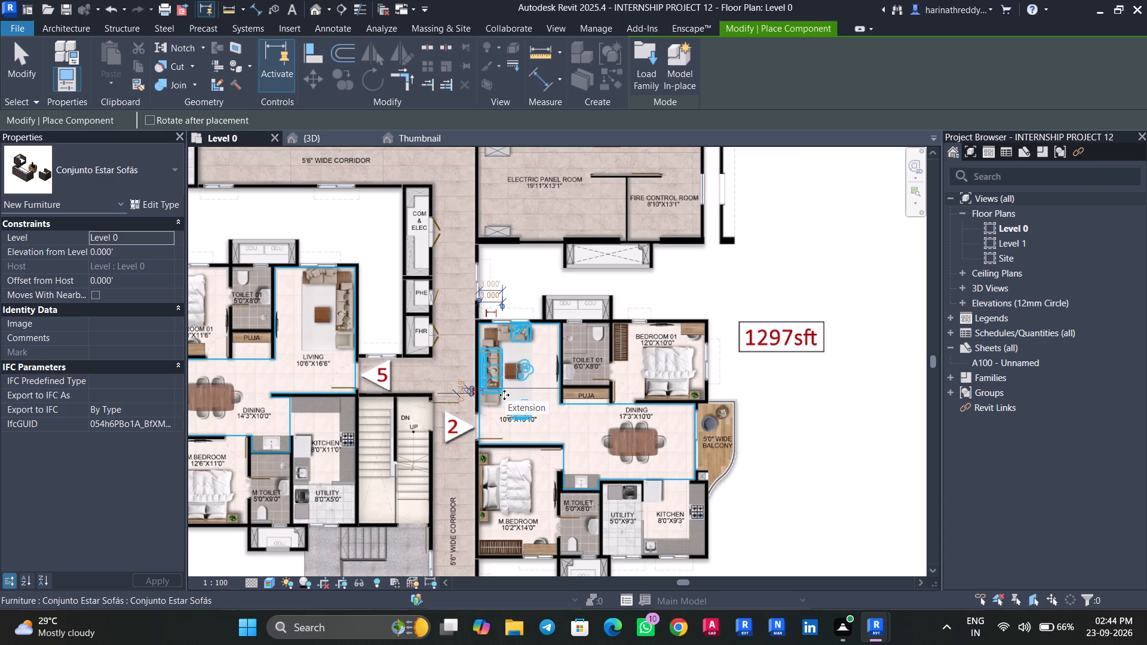
pyautogui.press('Escape')
pyautogui.press('Escape')
pyautogui.press('Escape')
pyautogui.press('Escape')
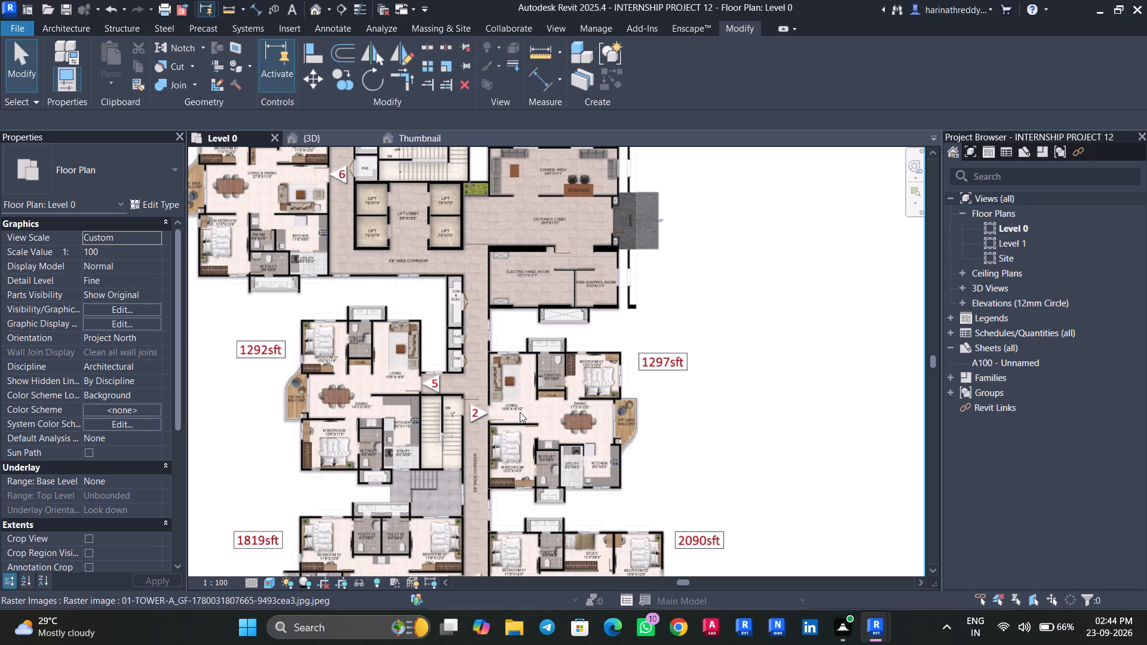
# Place a Conjunto Estar Sofás set over the drawn sofas in apartment 8's living area, rotated with the long sofa along the master bedroom wall.
pyautogui.scroll(5, 569, 276)
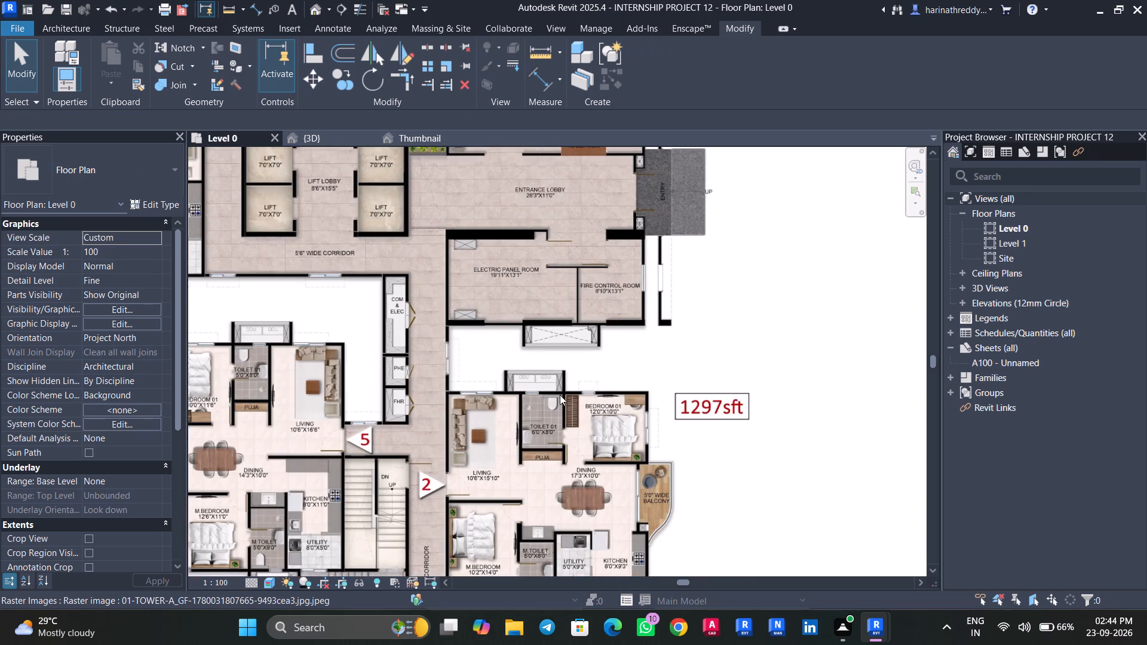
pyautogui.scroll(-4, 633, 363)
pyautogui.moveTo(695, 314); pyautogui.dragTo(738, 471, button='middle')
pyautogui.moveTo(734, 279); pyautogui.dragTo(786, 429, button='middle')
pyautogui.scroll(1, 786, 429)
pyautogui.scroll(4, 523, 221)
pyautogui.moveTo(512, 266); pyautogui.dragTo(643, 387, button='middle')
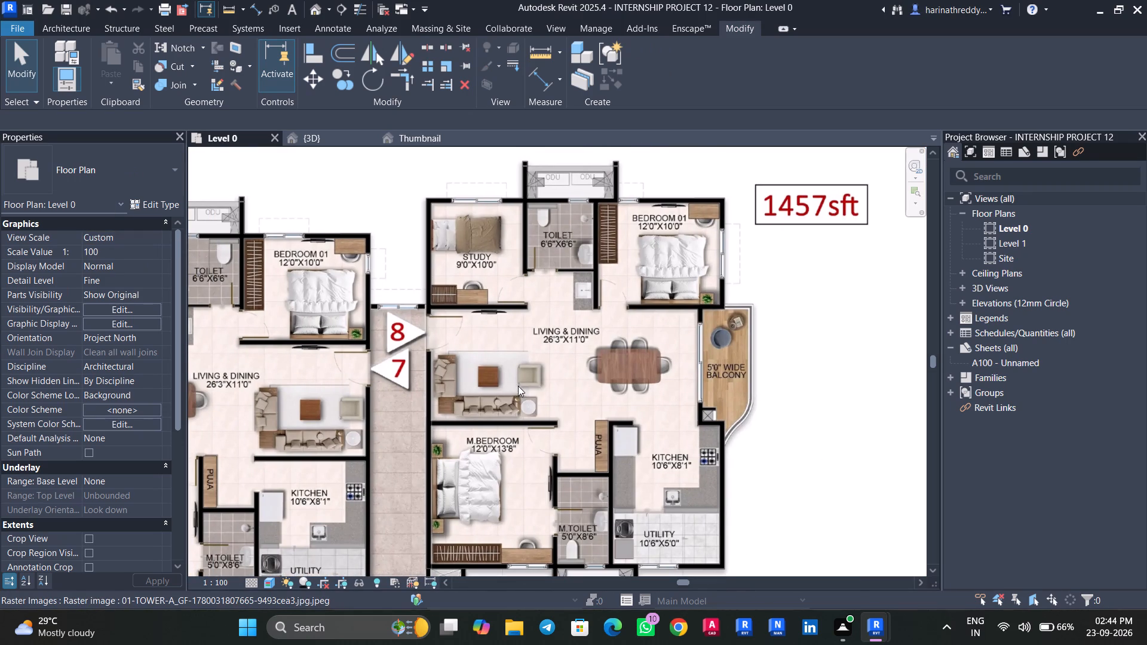
pyautogui.press('c')
pyautogui.press('m')
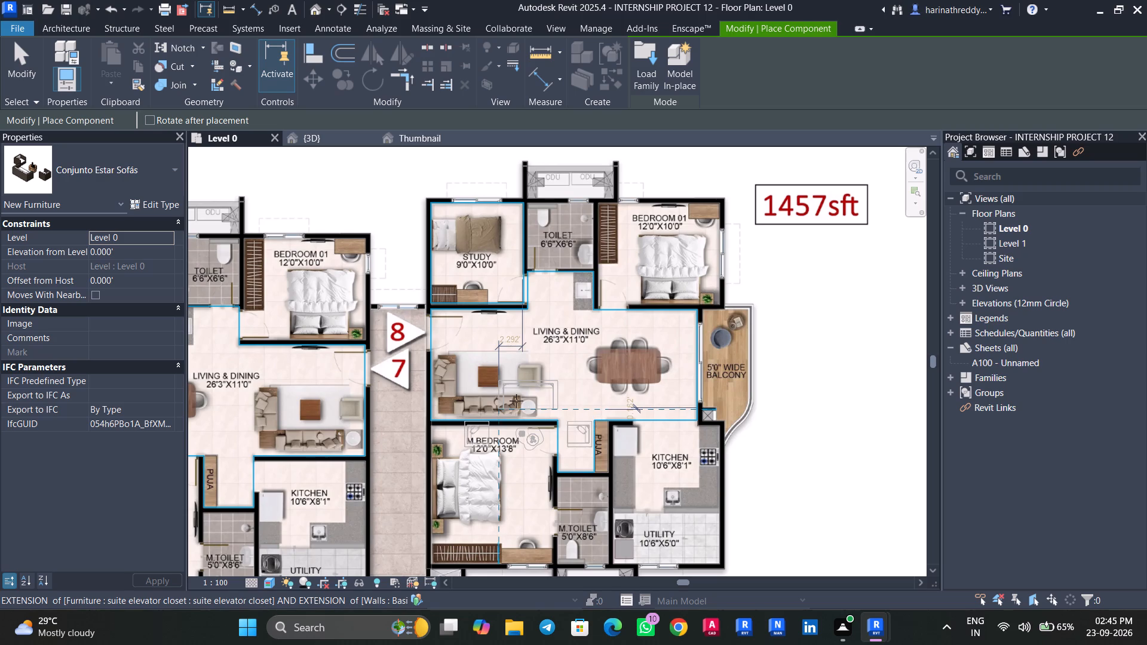
pyautogui.press('space')
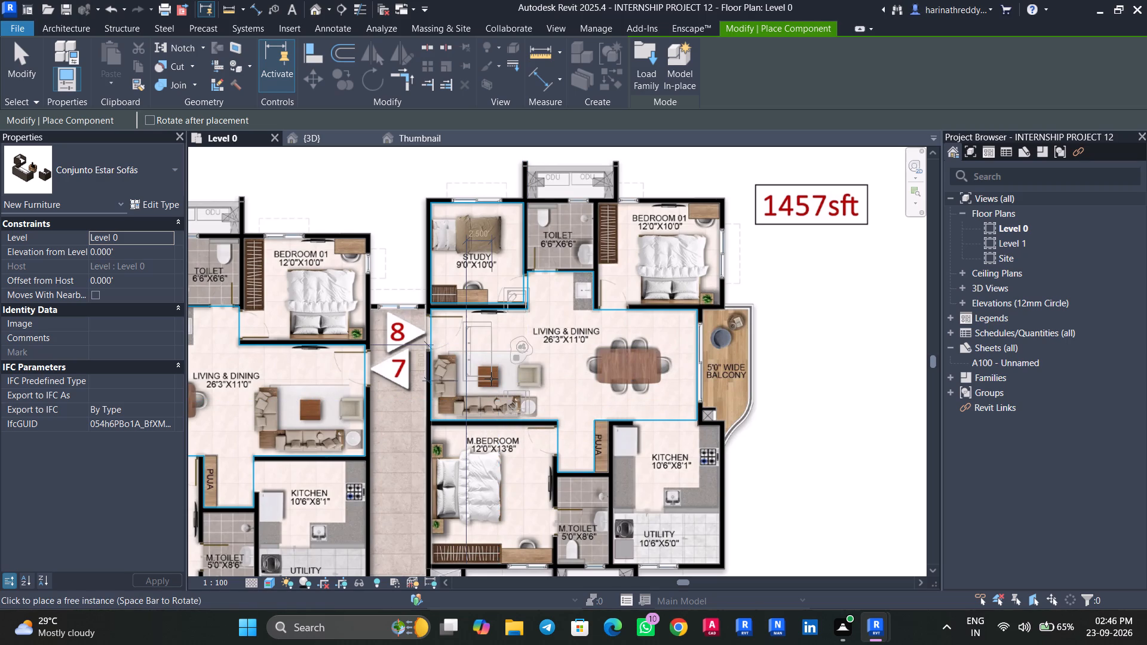
pyautogui.press('space')
pyautogui.scroll(6, 526, 392)
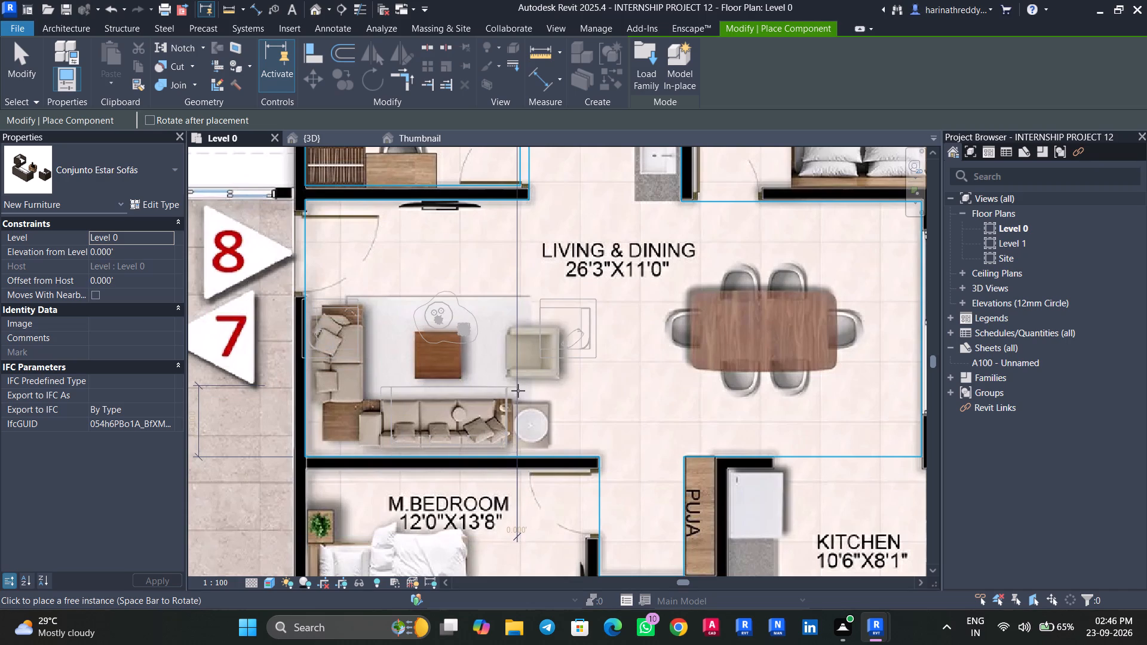
pyautogui.click(526, 390)
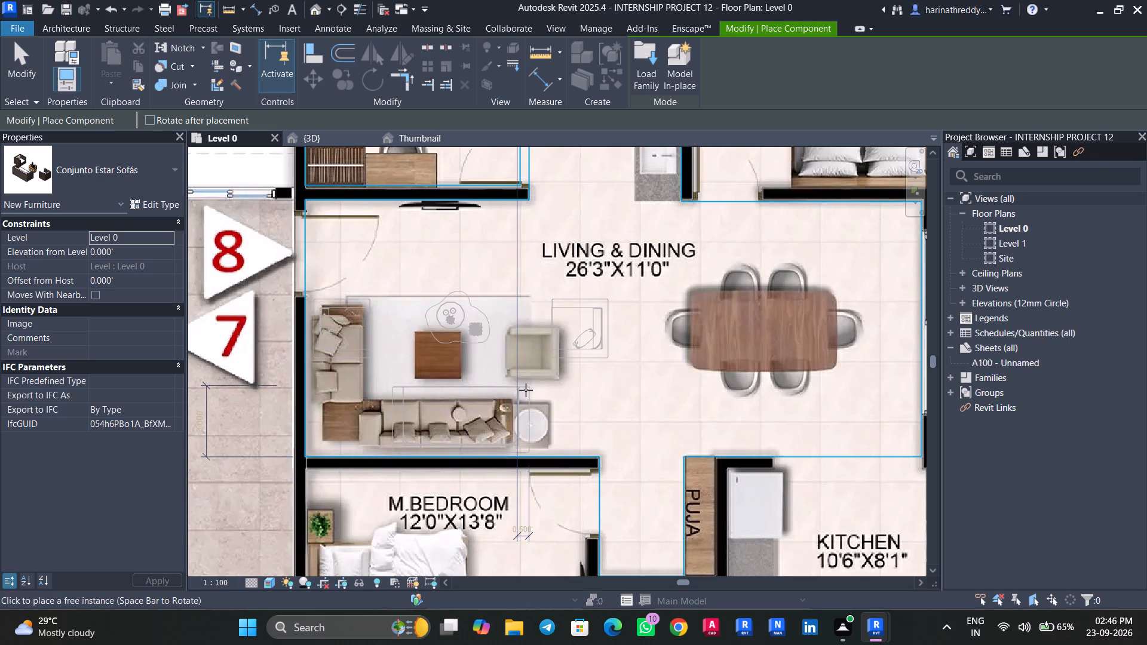
pyautogui.press('Escape')
pyautogui.press('Escape')
pyautogui.press('Escape')
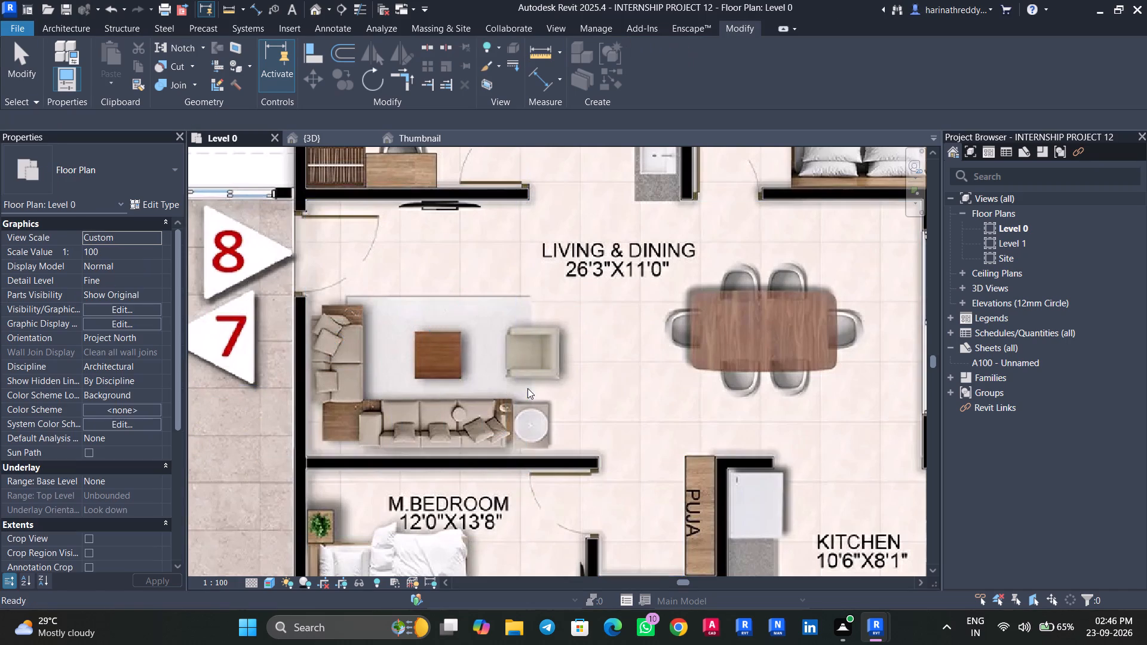
pyautogui.press('Escape')
# Place a Conjunto Estar Sofás set over the drawn sofas in apartment 7's living area, rotated with the long sofa along the kitchen wall.
pyautogui.scroll(-9, 527, 383)
pyautogui.scroll(8, 501, 288)
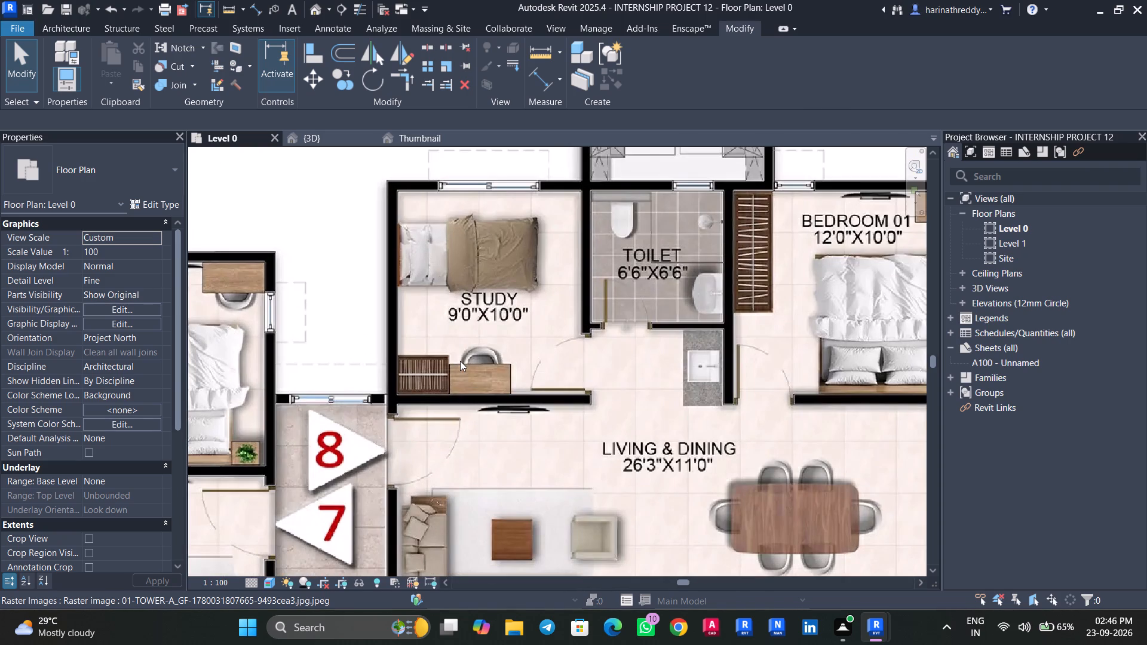
pyautogui.press('Tab')
pyautogui.scroll(-4, 499, 447)
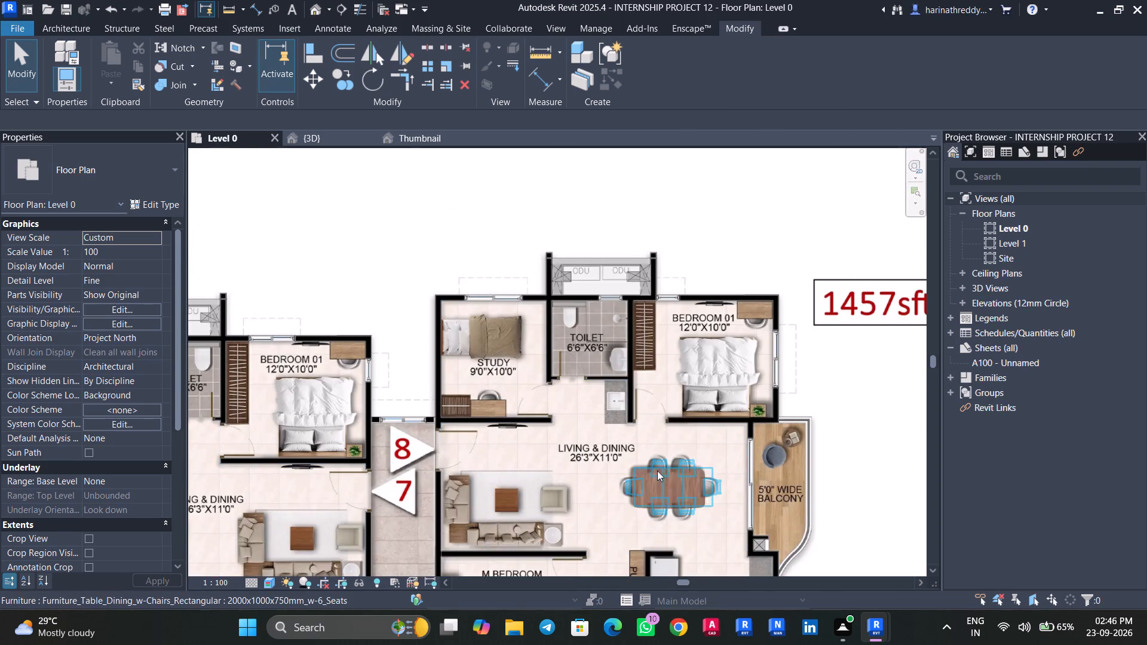
pyautogui.scroll(-3, 596, 438)
pyautogui.moveTo(571, 458); pyautogui.dragTo(649, 384, button='middle')
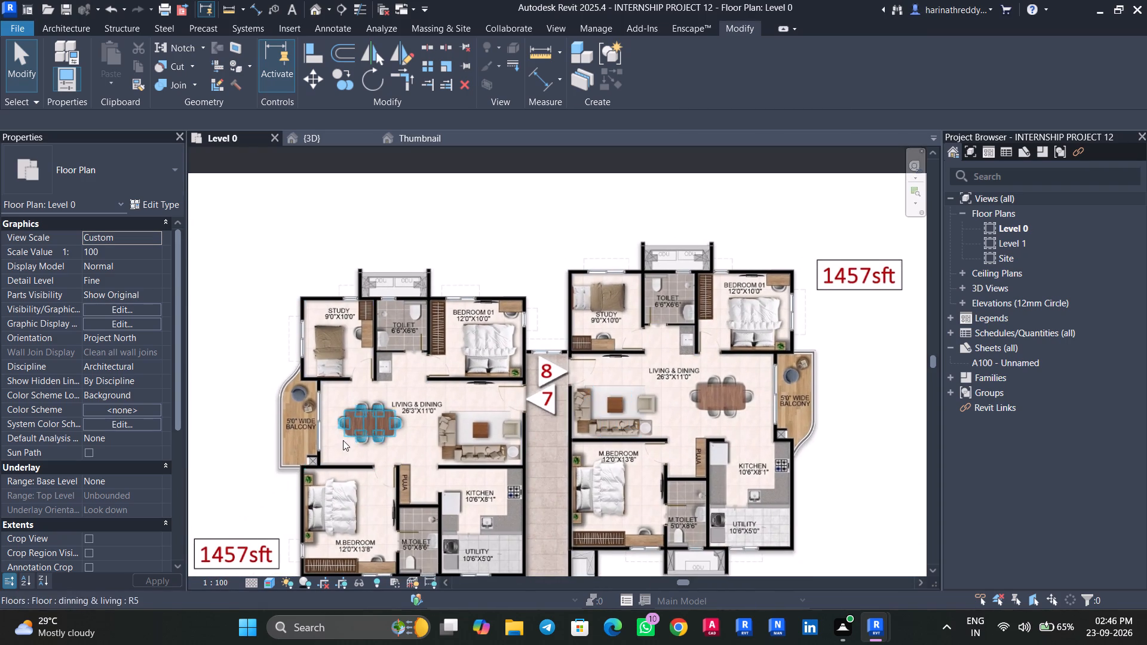
pyautogui.scroll(5, 343, 440)
pyautogui.moveTo(361, 484); pyautogui.dragTo(390, 385, button='middle')
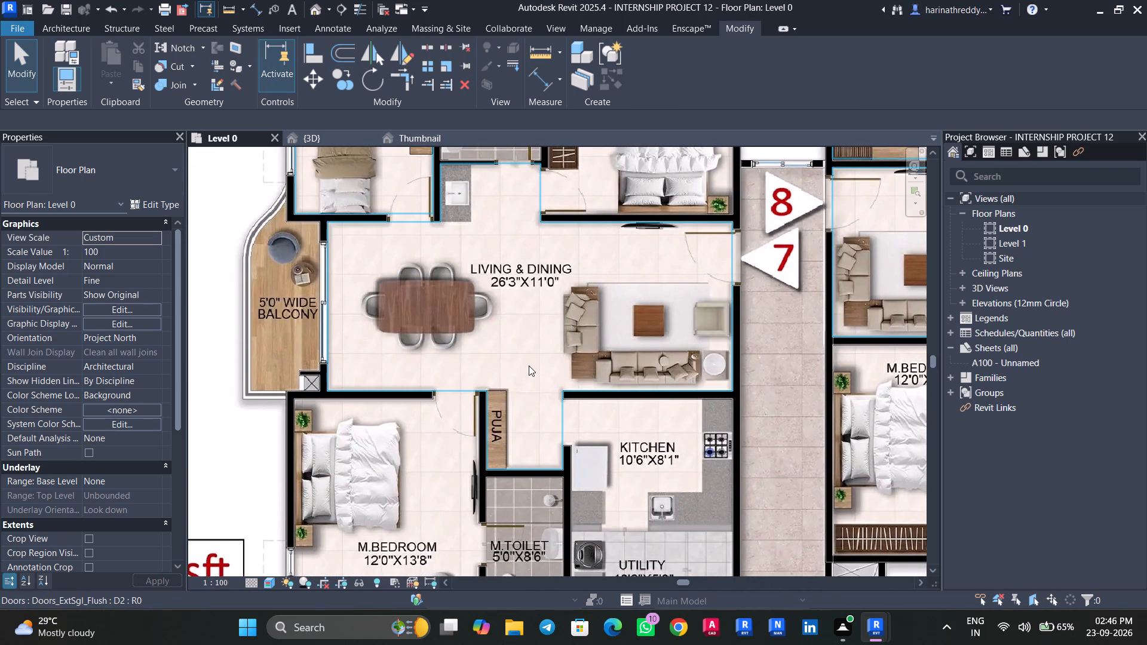
pyautogui.write('cm')
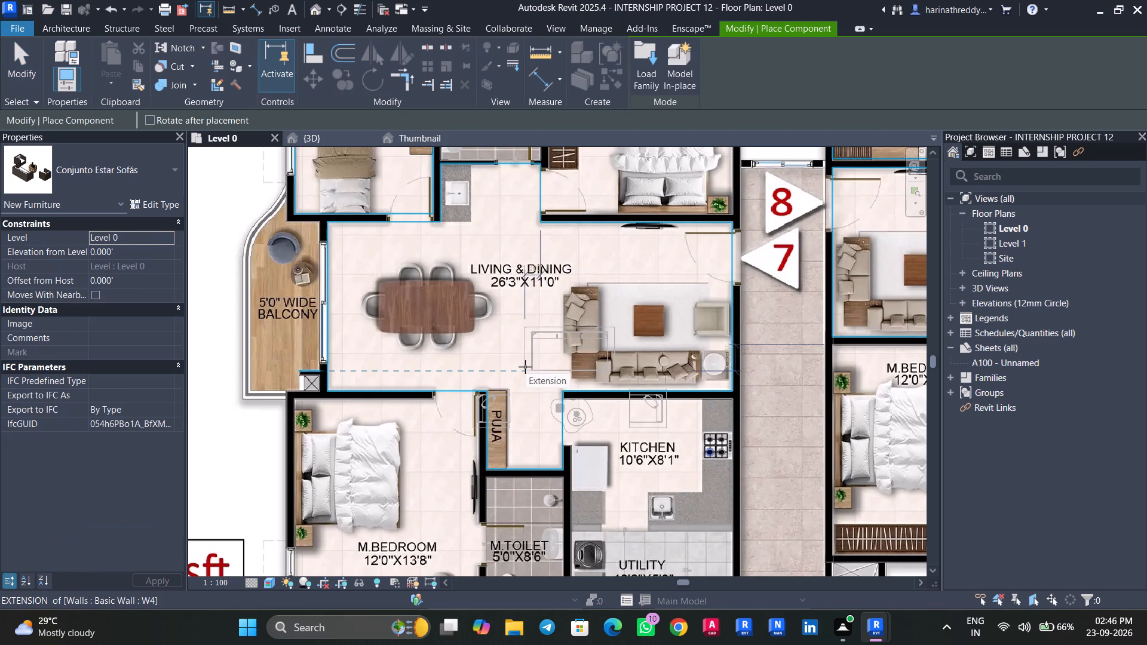
pyautogui.press('space')
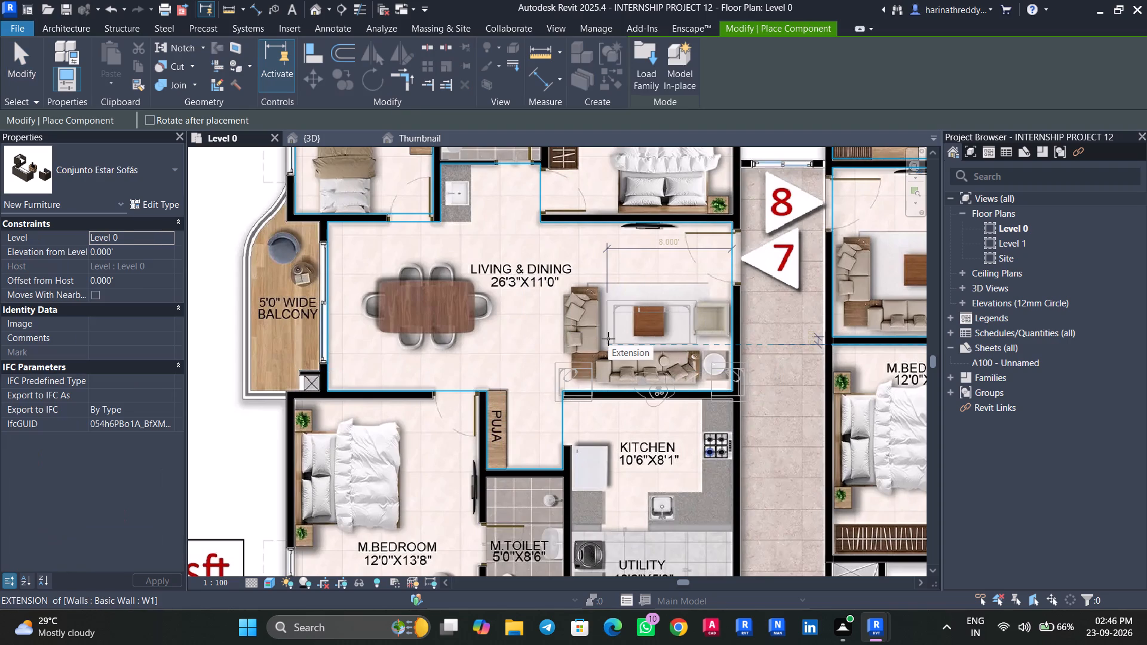
pyautogui.press('space')
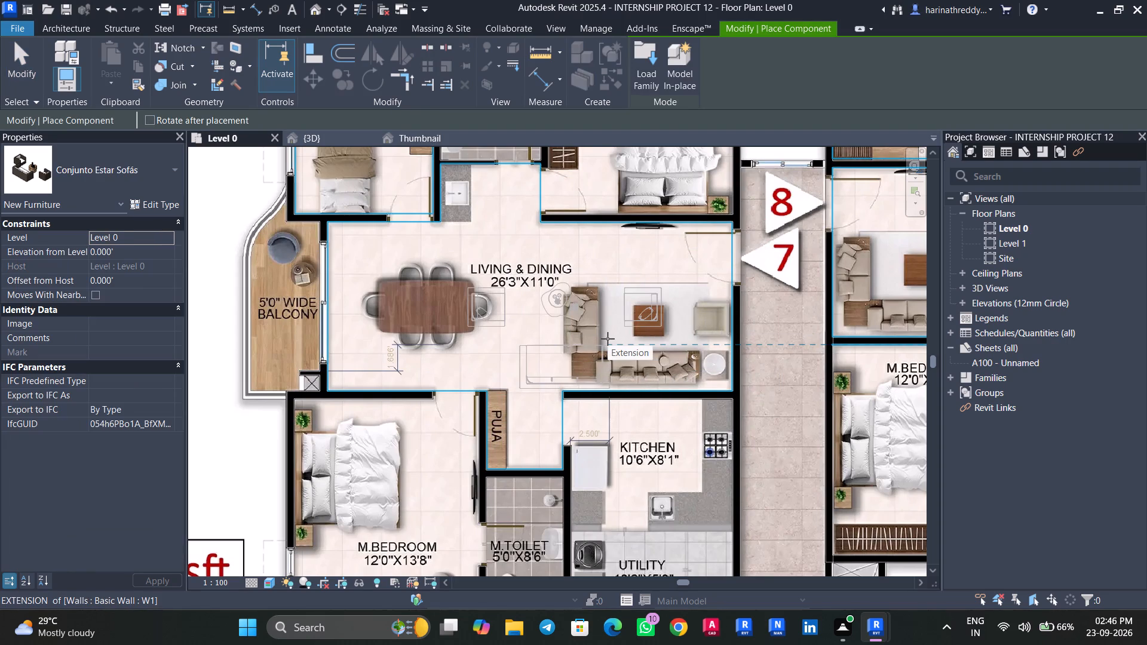
pyautogui.click(679, 346)
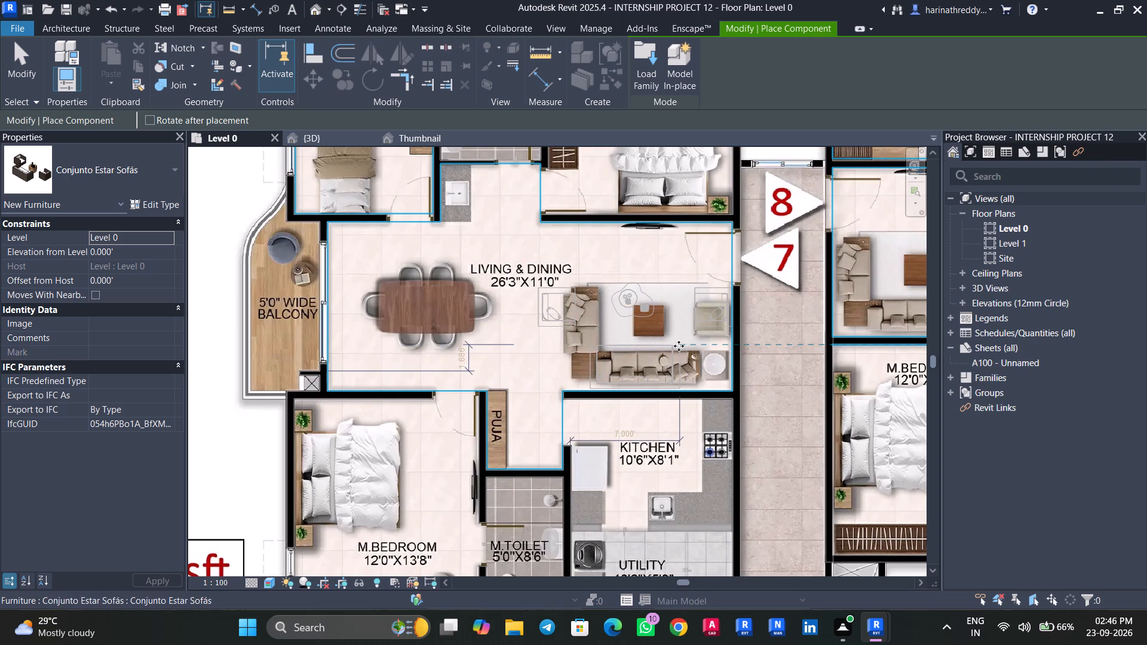
pyautogui.press('Escape')
pyautogui.press('Escape')
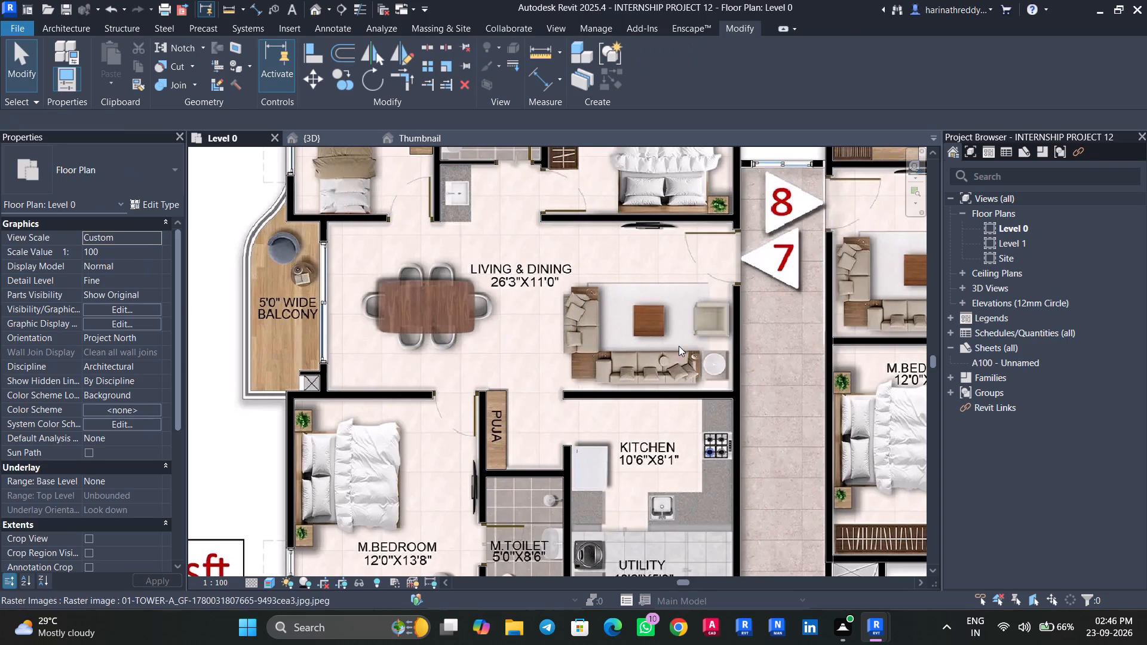
pyautogui.press('Escape')
pyautogui.press('Tab')
pyautogui.press('Tab')
pyautogui.scroll(-2, 602, 284)
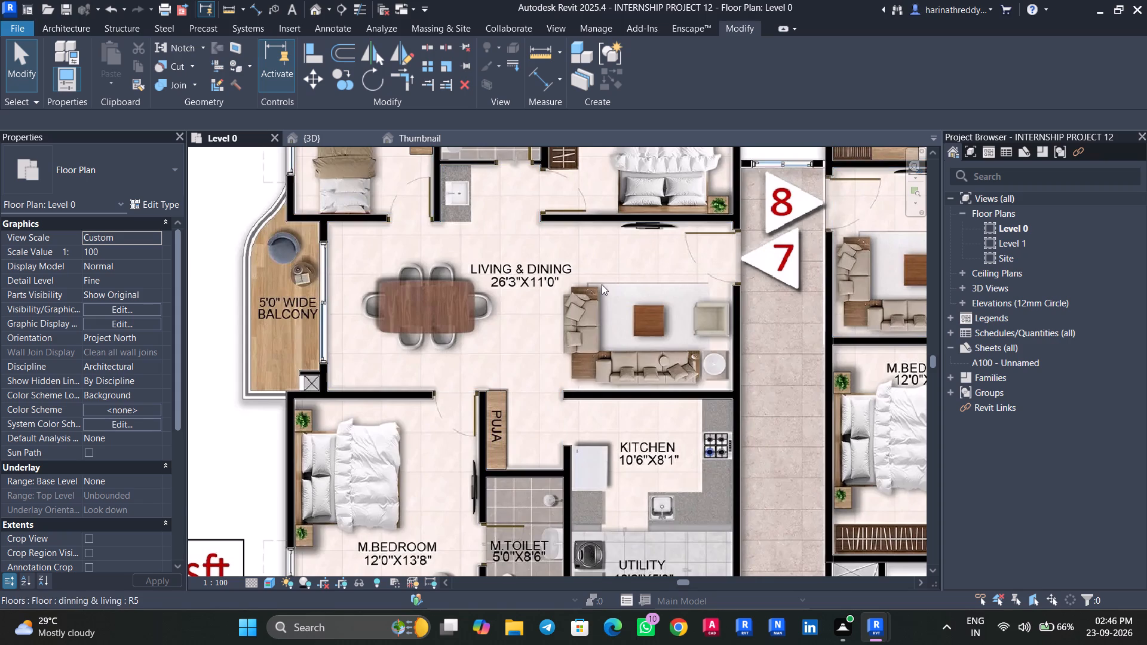
# Examine the furniture already placed in the living and dining areas of units 7, 6 and 5 on the Level 0 plan.
pyautogui.scroll(-10, 602, 284)
pyautogui.scroll(11, 588, 388)
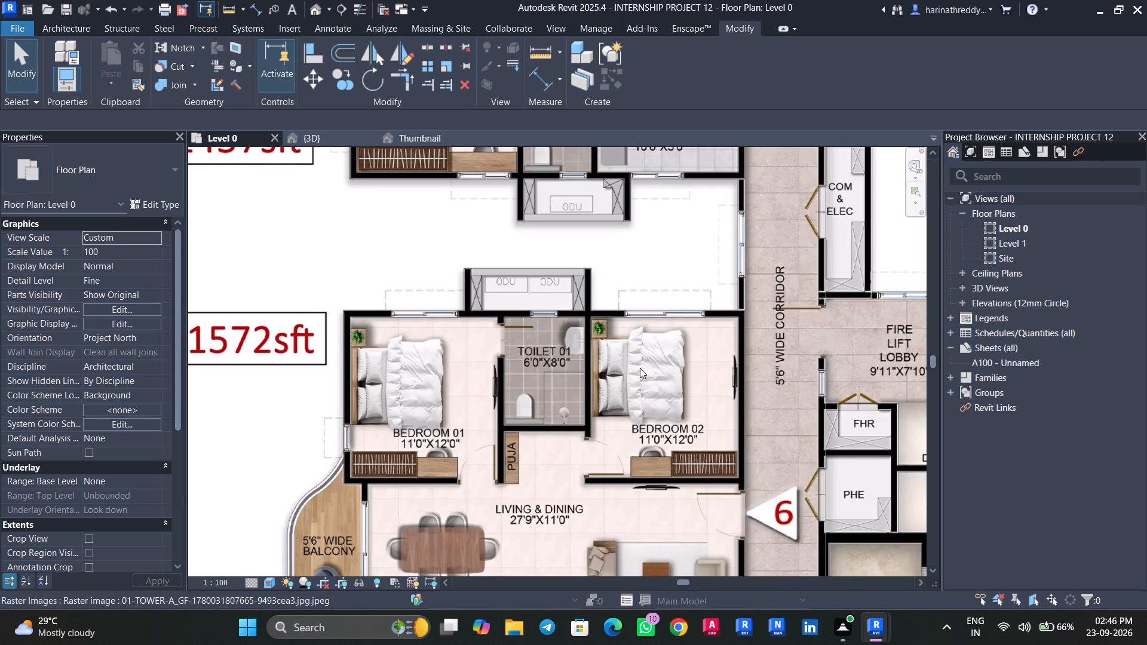
pyautogui.press('Tab')
pyautogui.press('Tab')
pyautogui.moveTo(536, 469); pyautogui.dragTo(536, 352, button='middle')
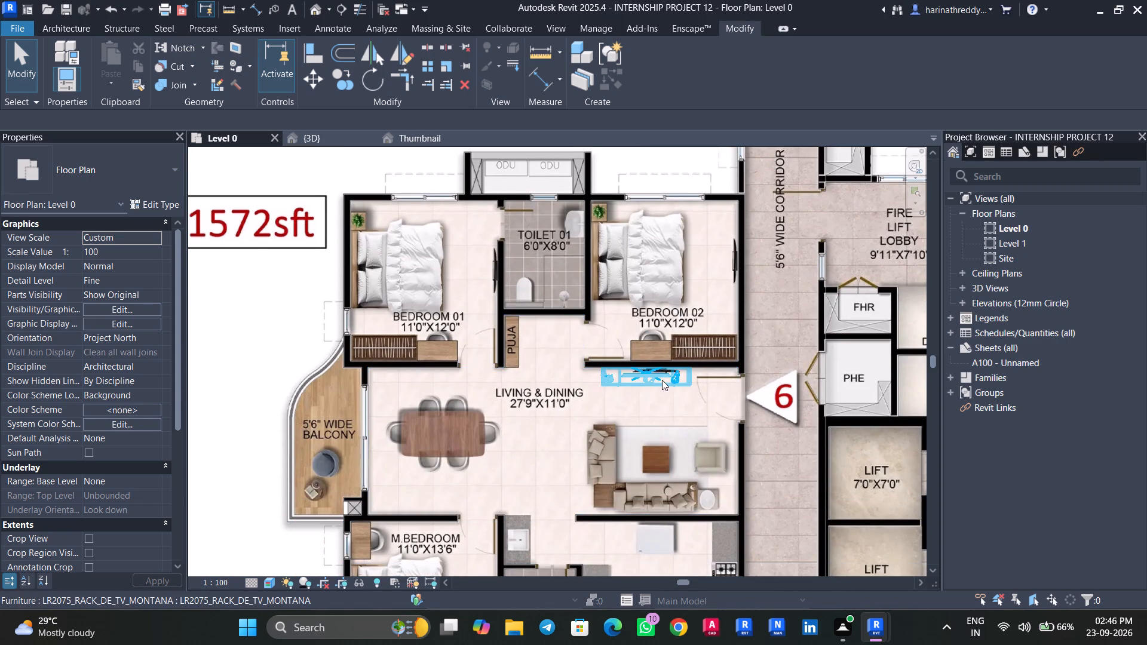
pyautogui.scroll(-3, 581, 420)
pyautogui.moveTo(567, 450); pyautogui.dragTo(496, 96, button='middle')
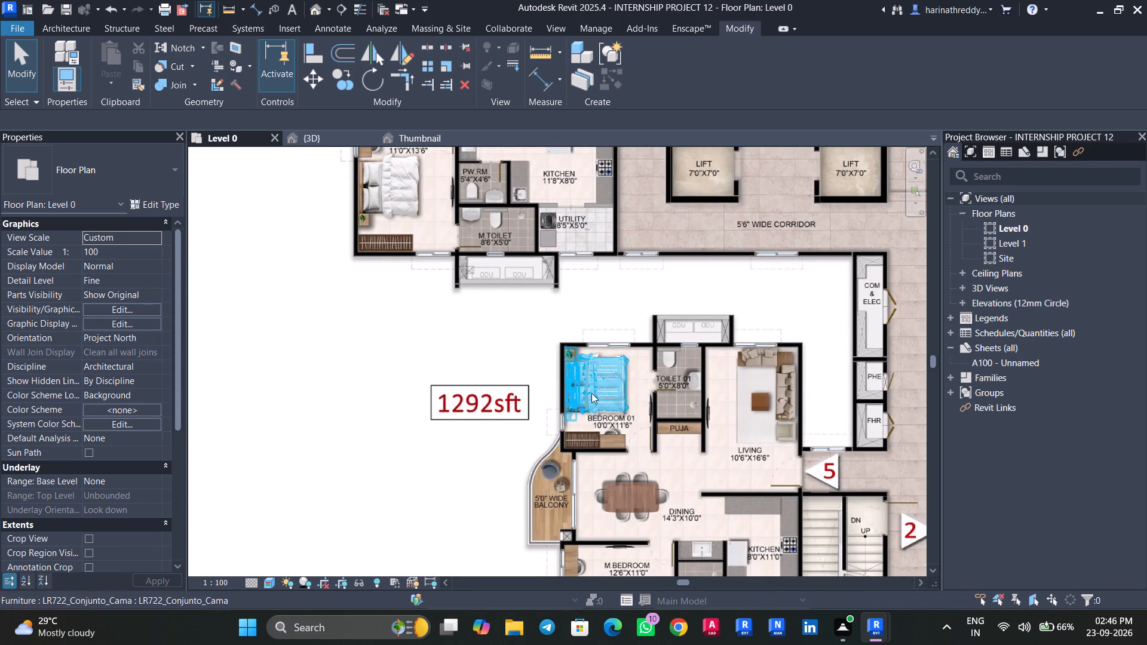
pyautogui.scroll(4, 643, 466)
pyautogui.moveTo(682, 495); pyautogui.dragTo(563, 281, button='middle')
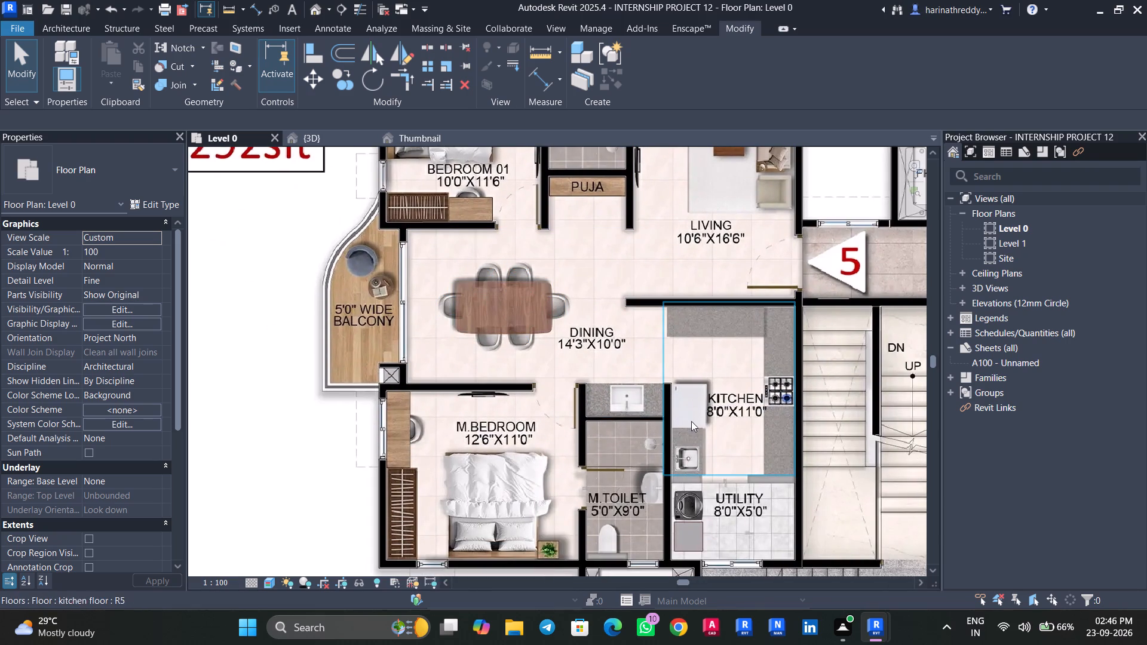
pyautogui.moveTo(620, 315); pyautogui.dragTo(606, 477, button='middle')
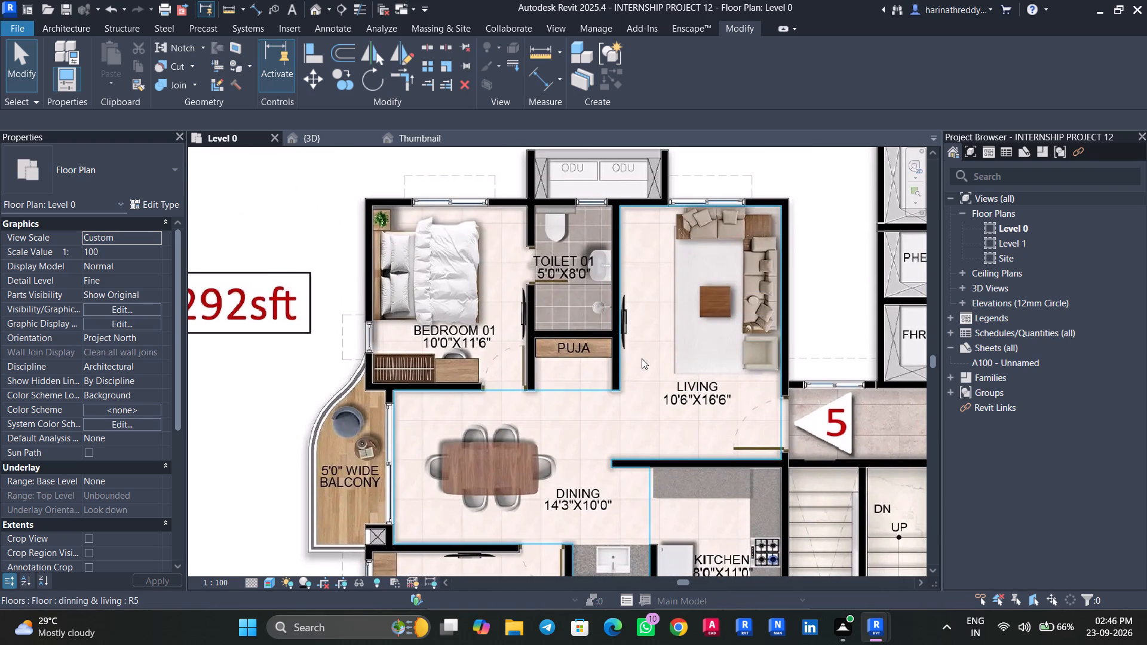
# Place an LR2075_RACK_DE_TV_MONTANA TV rack in unit 5's living room, rotated to run along the wall shared with Toilet 01 and Puja.
pyautogui.write('cm')
pyautogui.click(689, 191)
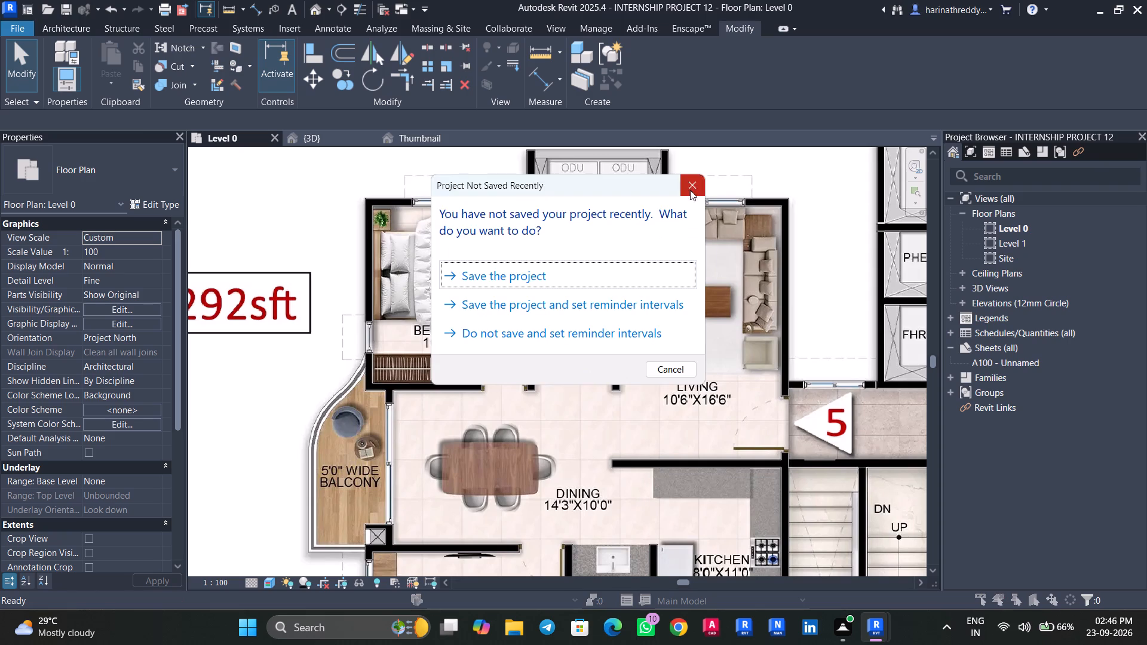
pyautogui.click(53, 171)
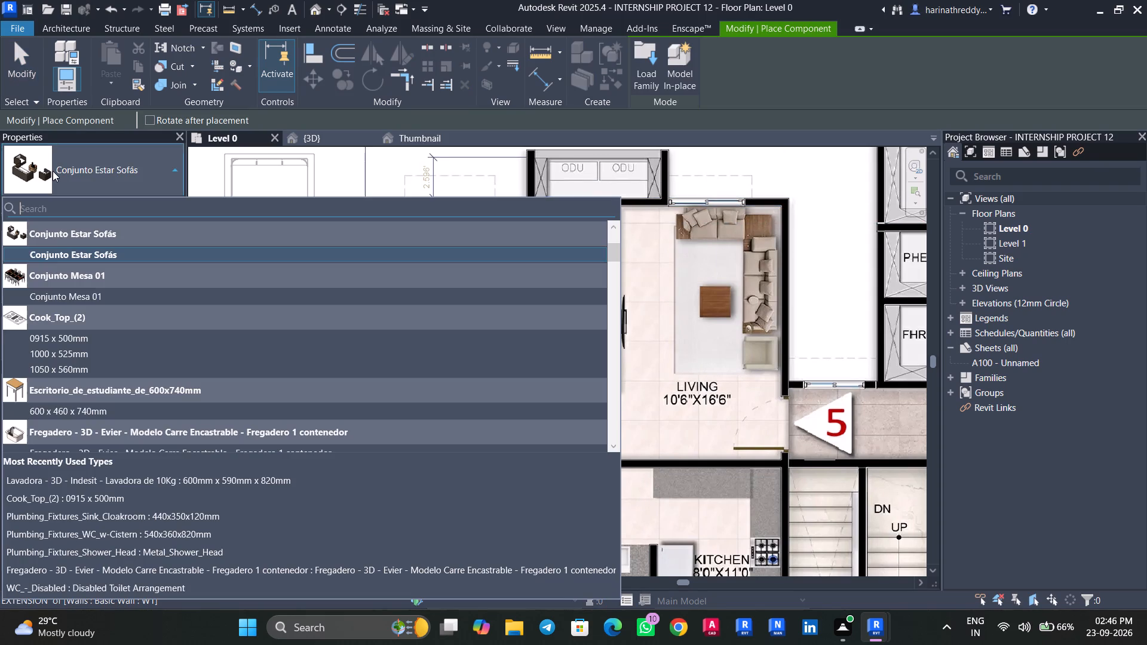
pyautogui.scroll(9, 75, 364)
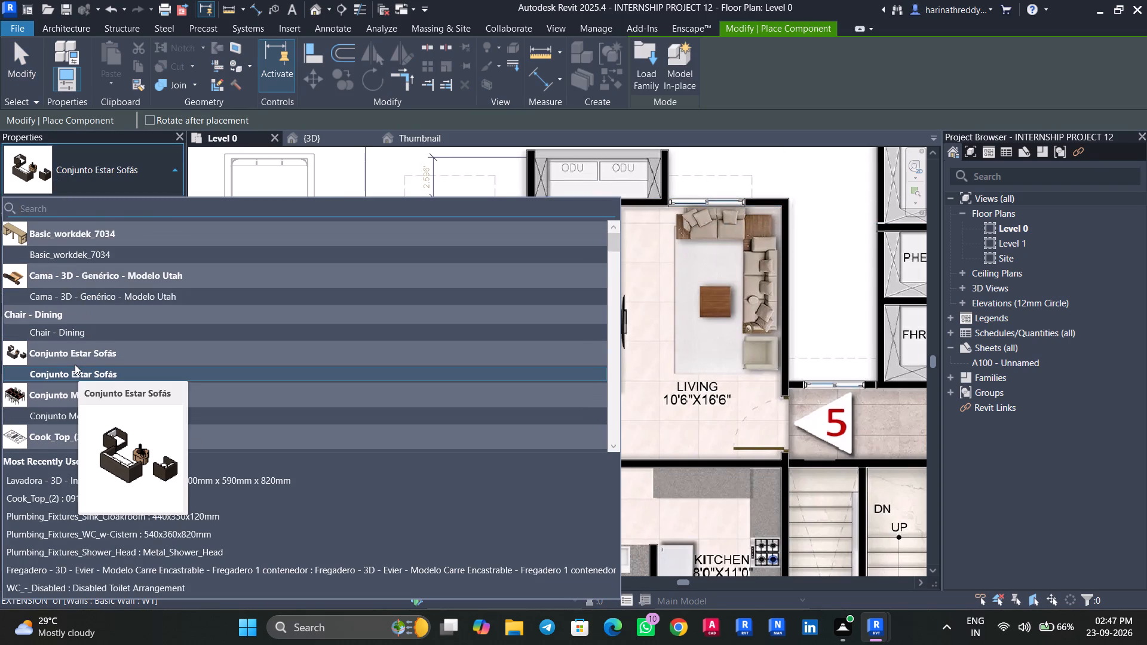
pyautogui.scroll(-5, 80, 331)
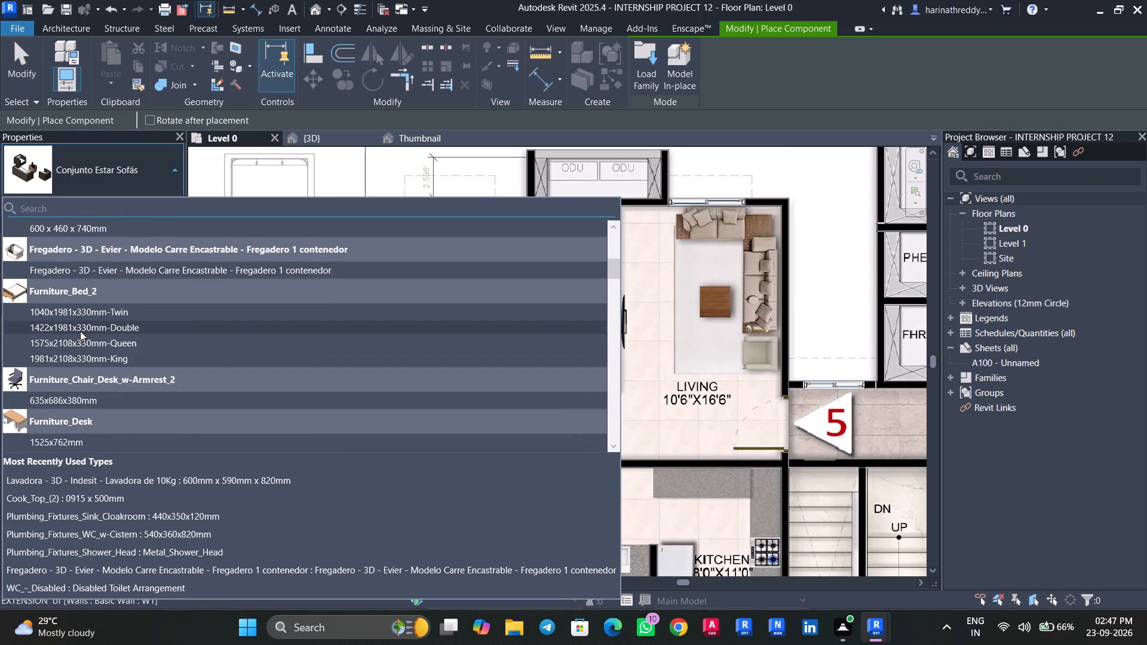
pyautogui.scroll(-1, 80, 331)
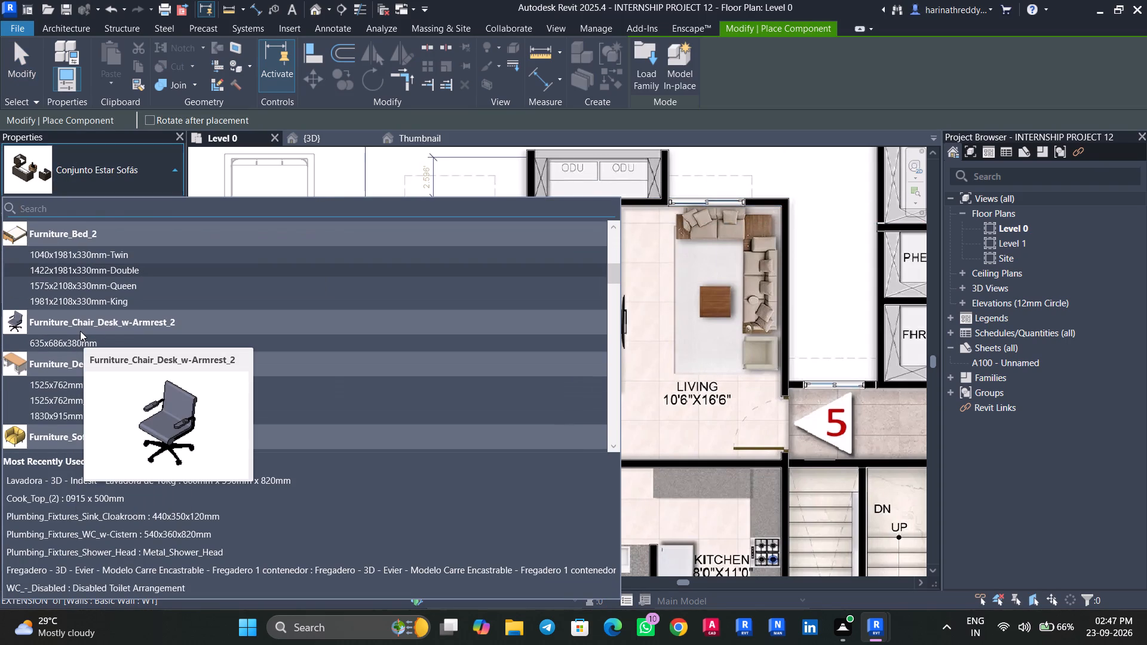
pyautogui.scroll(-1, 80, 331)
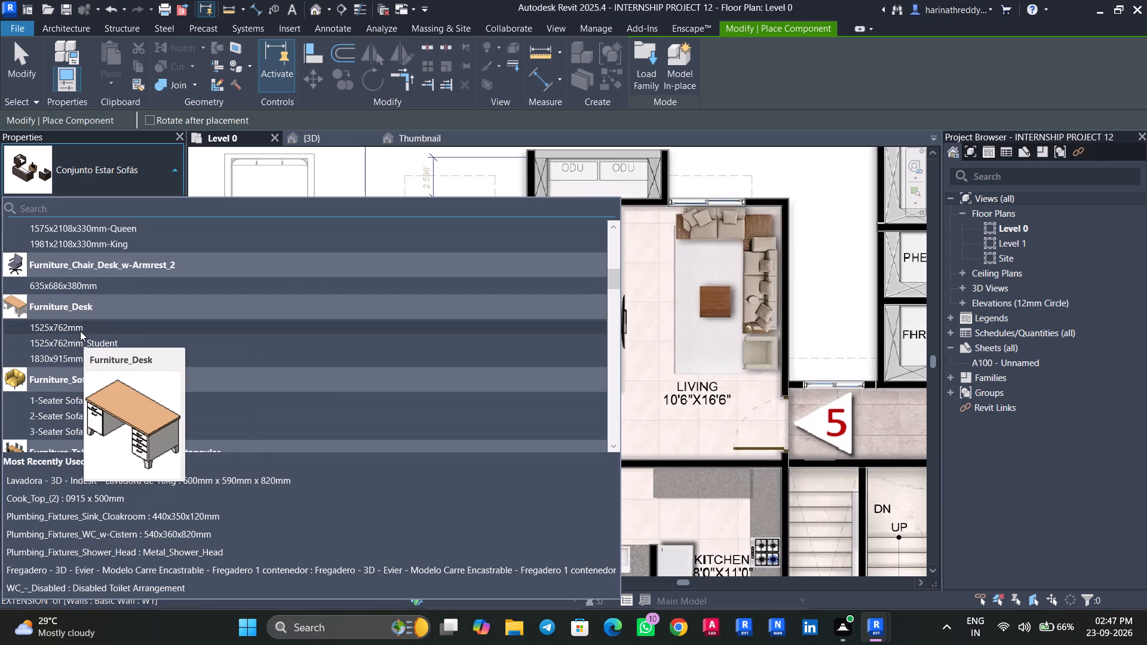
pyautogui.scroll(-4, 80, 331)
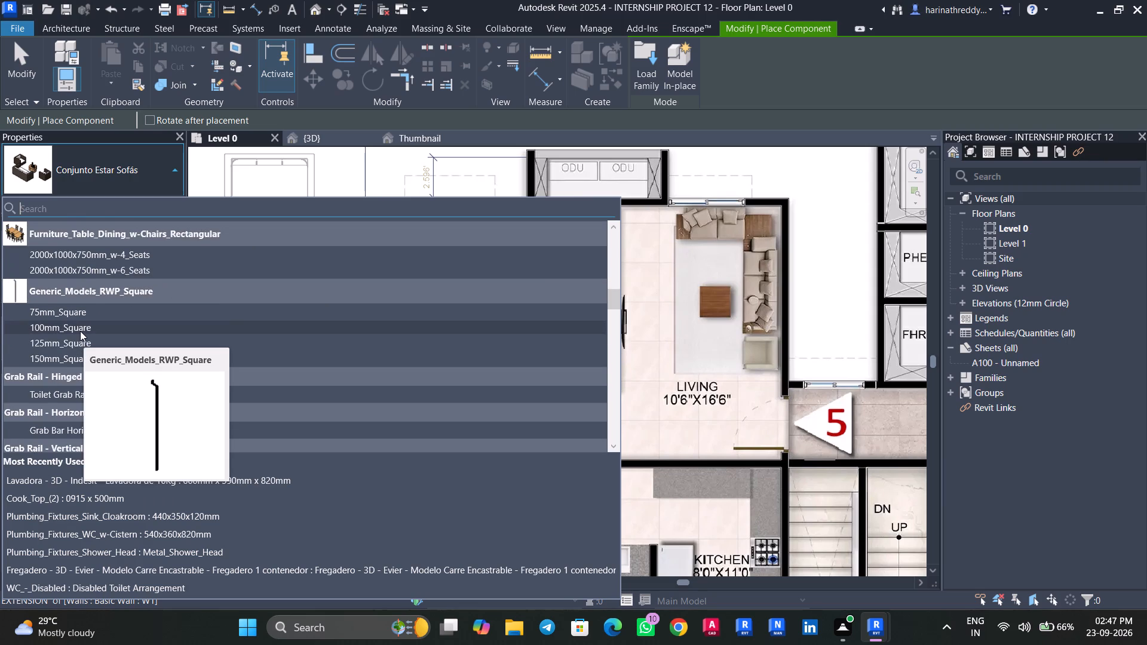
pyautogui.scroll(-1, 80, 331)
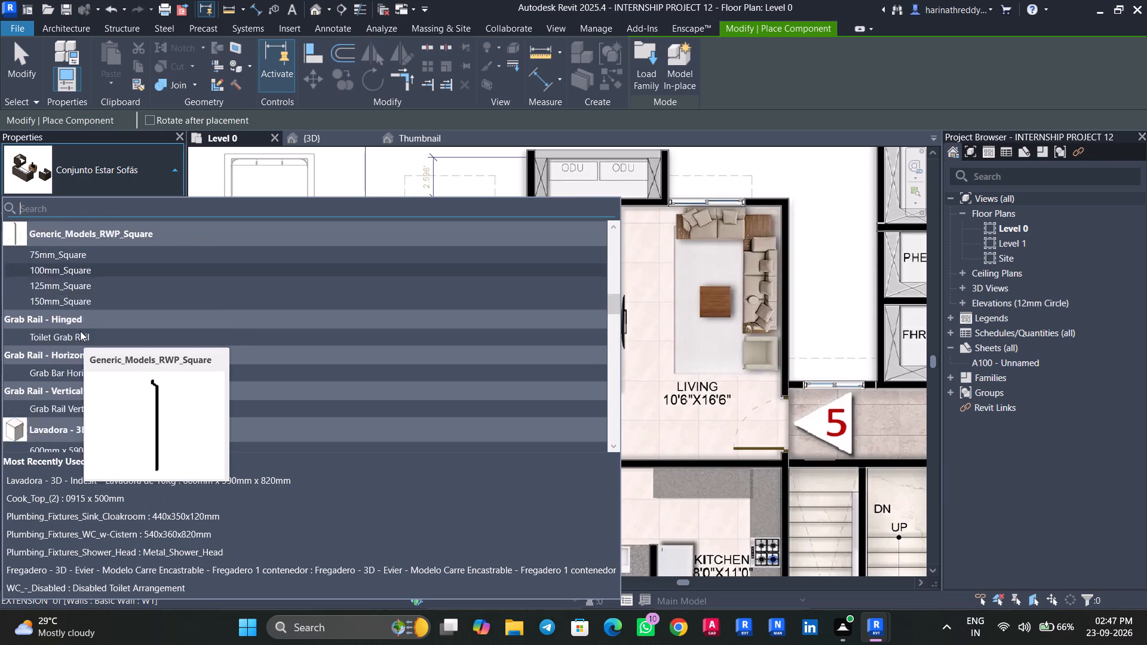
pyautogui.scroll(-3, 80, 331)
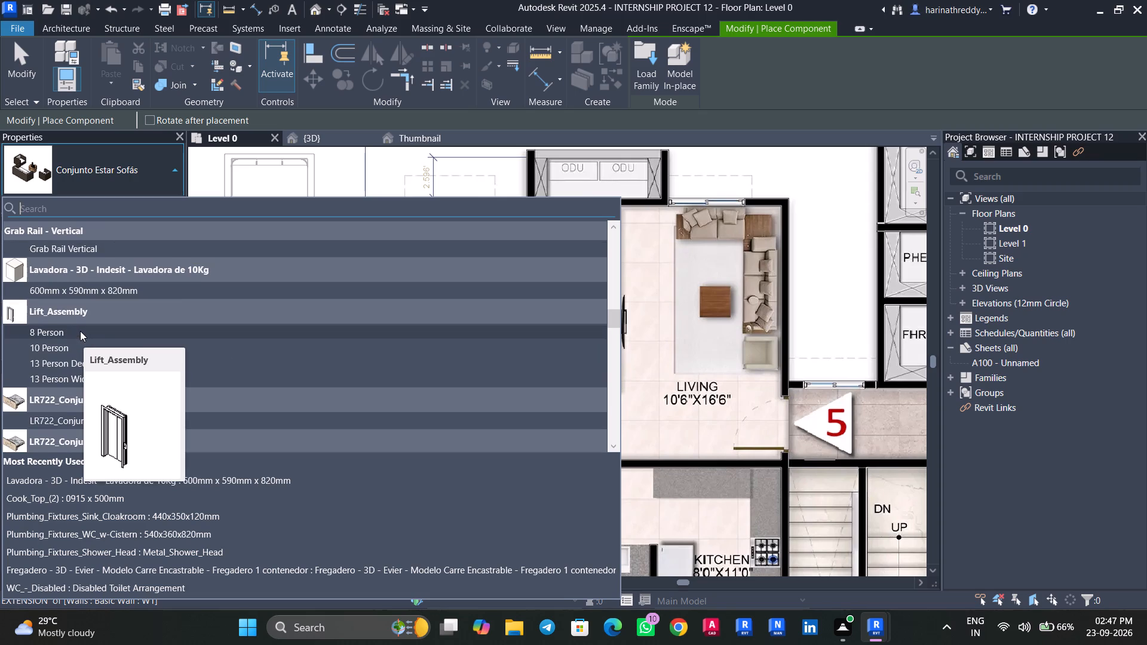
pyautogui.scroll(-5, 80, 331)
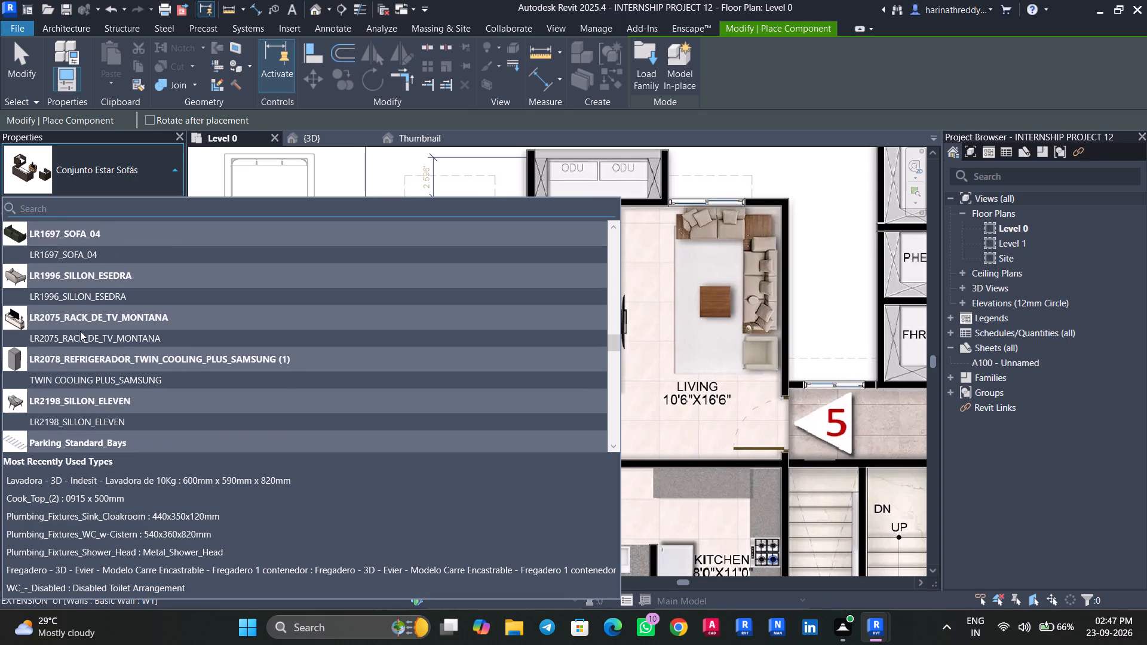
pyautogui.click(82, 340)
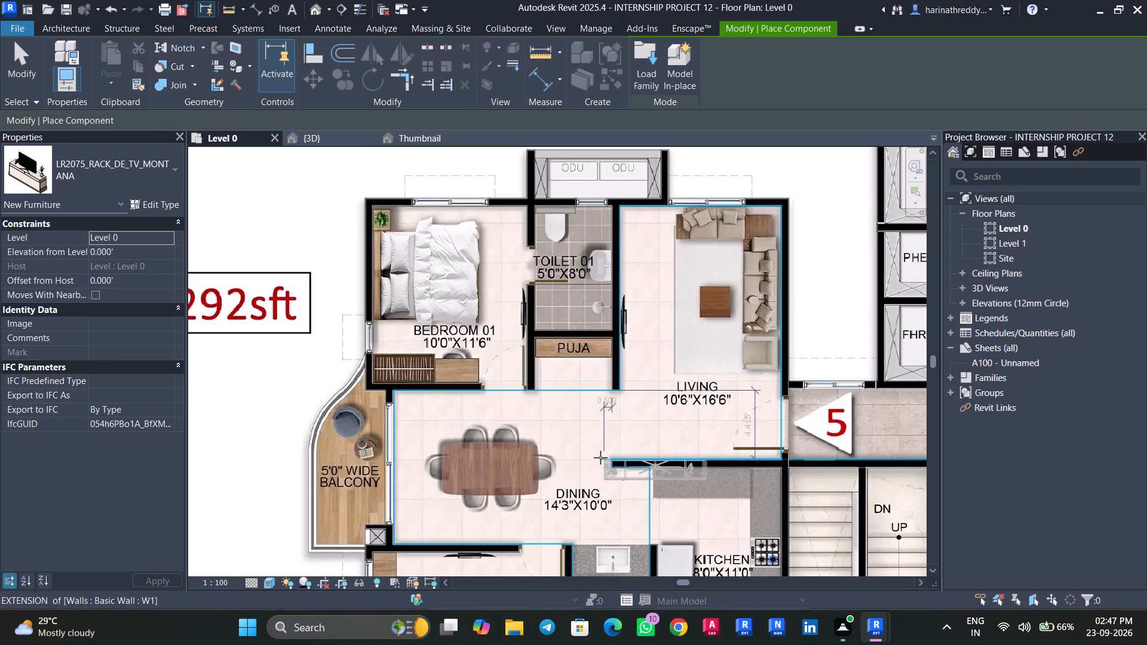
pyautogui.moveTo(560, 462); pyautogui.dragTo(493, 483, button='middle')
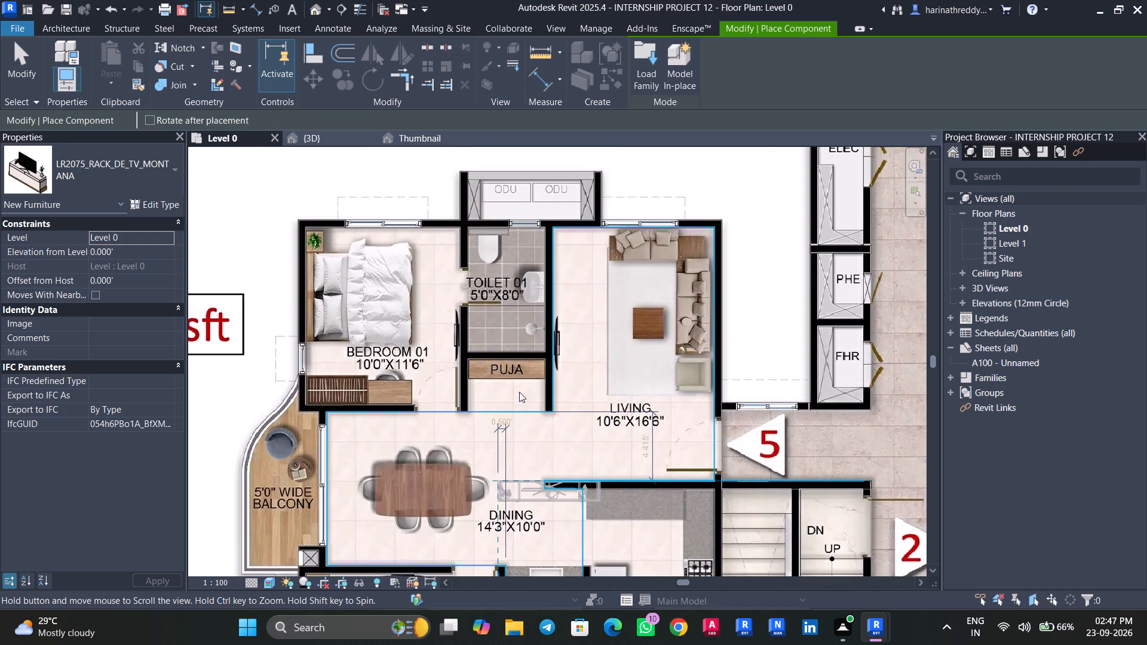
pyautogui.press('space')
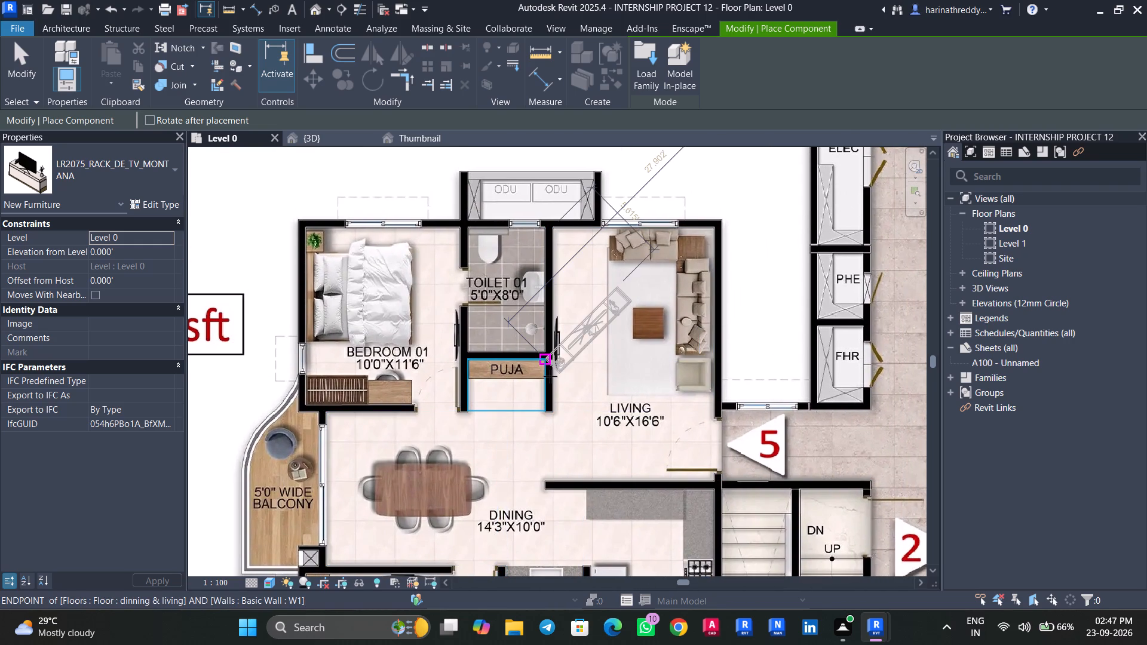
pyautogui.press('space')
pyautogui.scroll(10, 561, 374)
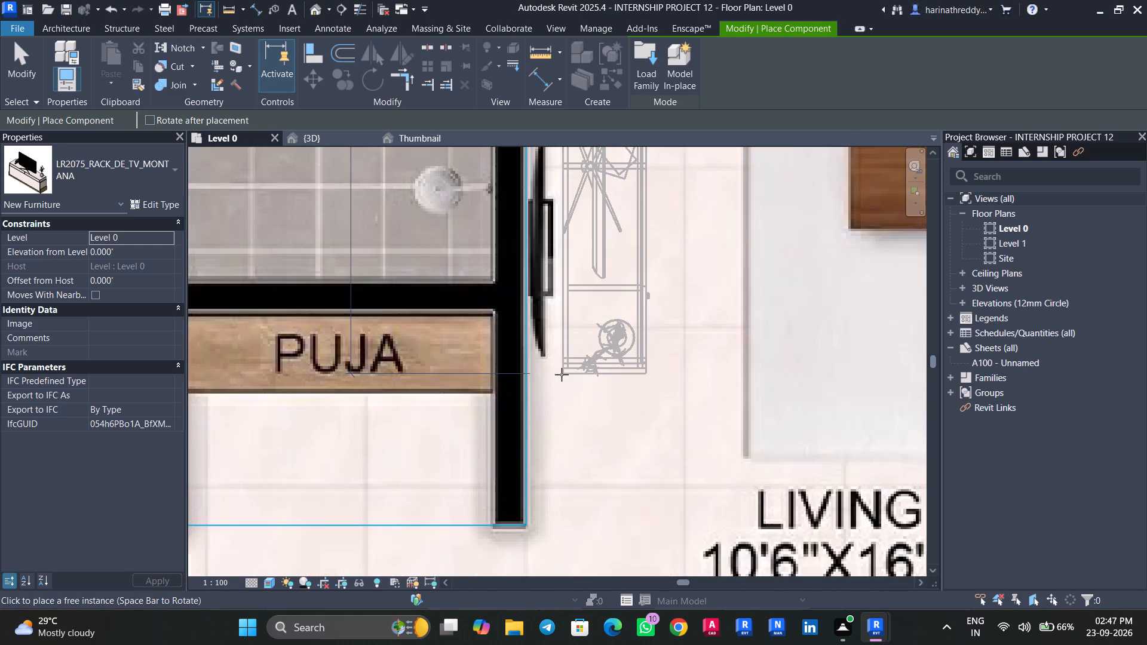
pyautogui.click(528, 374)
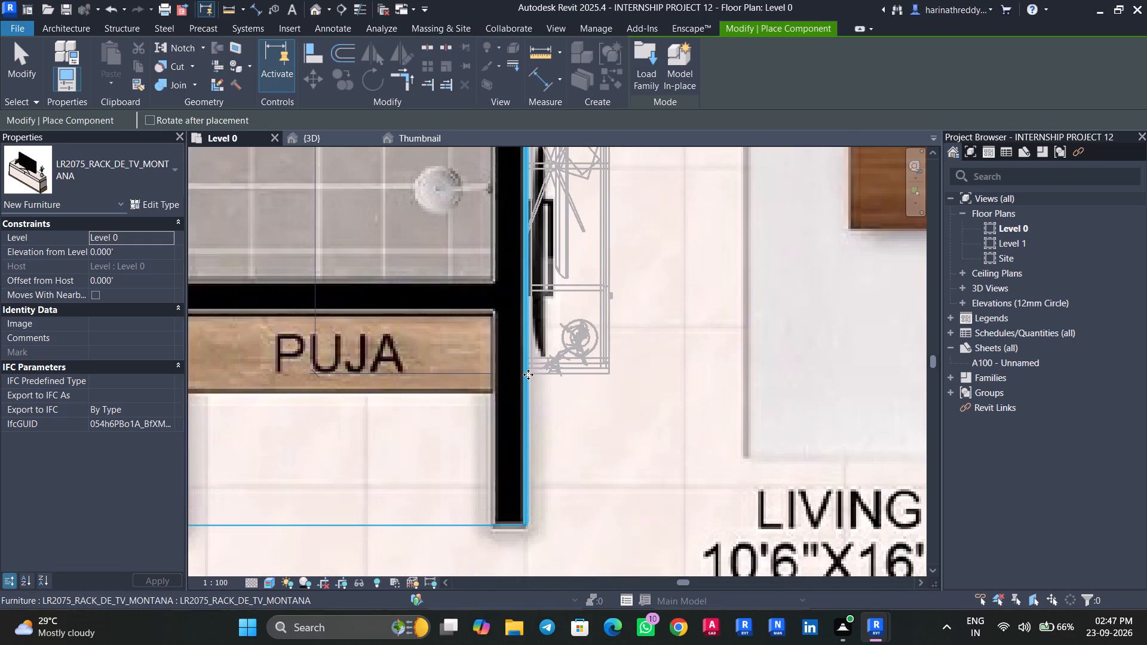
pyautogui.scroll(-7, 528, 374)
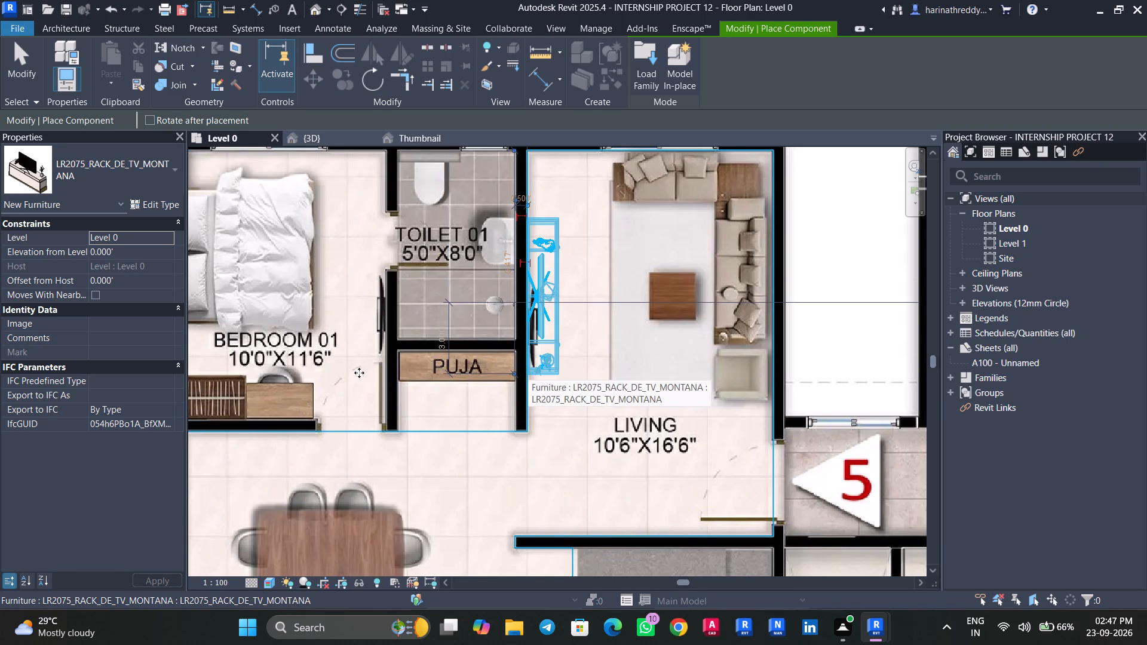
pyautogui.scroll(-4, 493, 471)
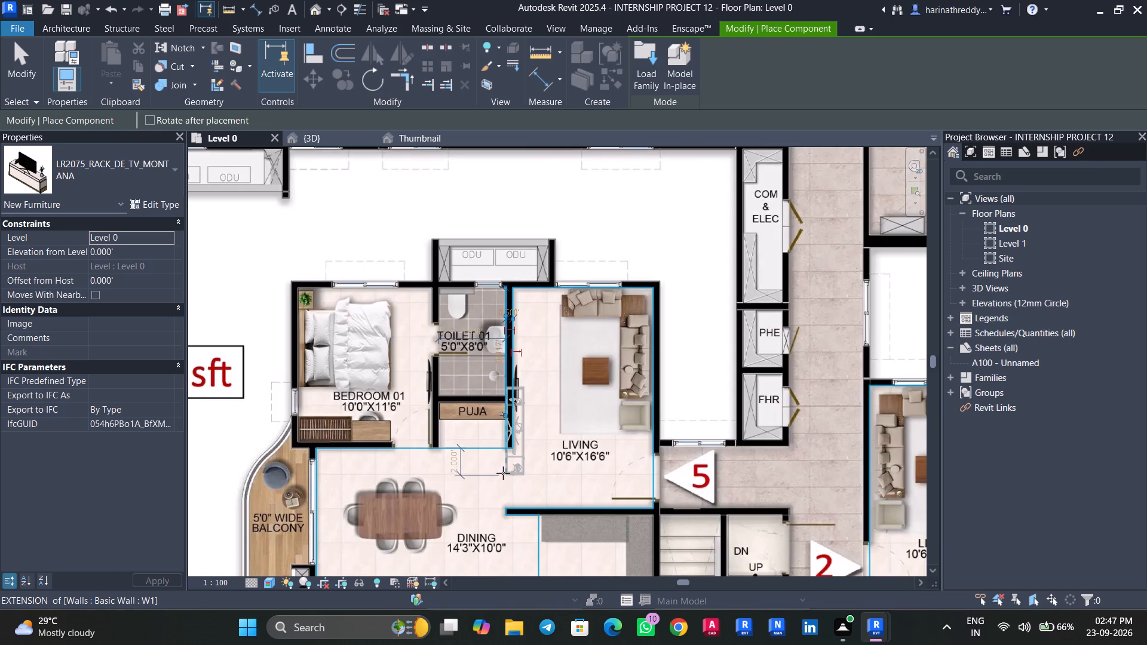
pyautogui.press('Escape')
pyautogui.press('Escape')
pyautogui.press('Escape')
# Load the Furniture_TV_Plasma family from the Furniture category of the Autodesk family library.
pyautogui.scroll(-5, 508, 480)
pyautogui.moveTo(509, 480); pyautogui.dragTo(506, 410, button='middle')
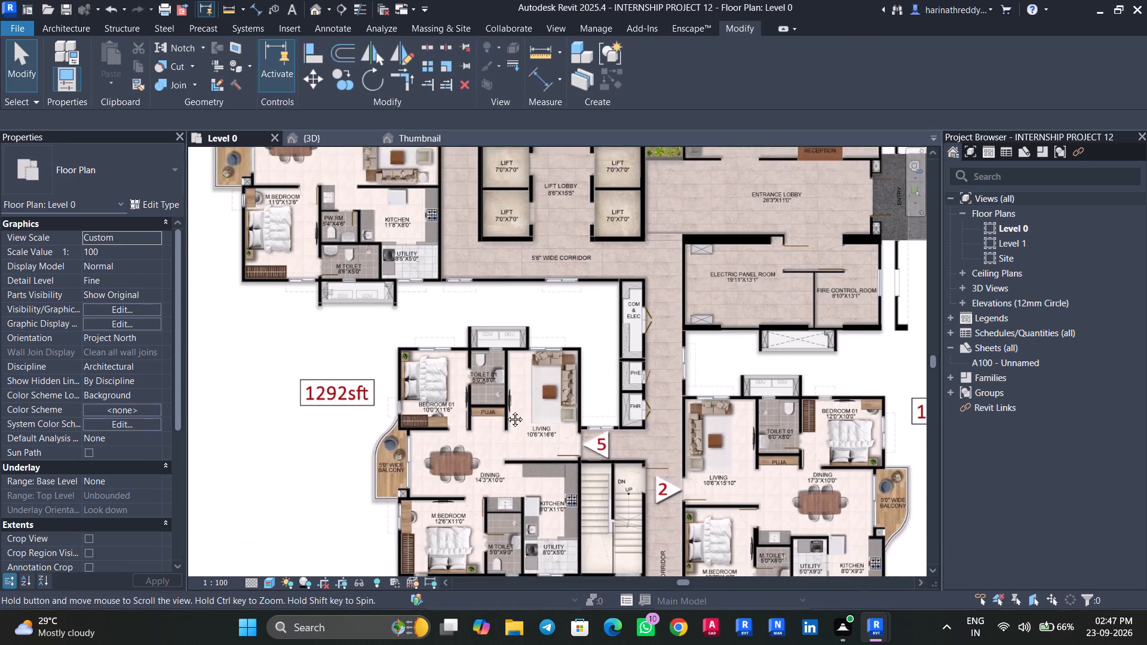
pyautogui.moveTo(506, 410); pyautogui.dragTo(506, 408, button='middle')
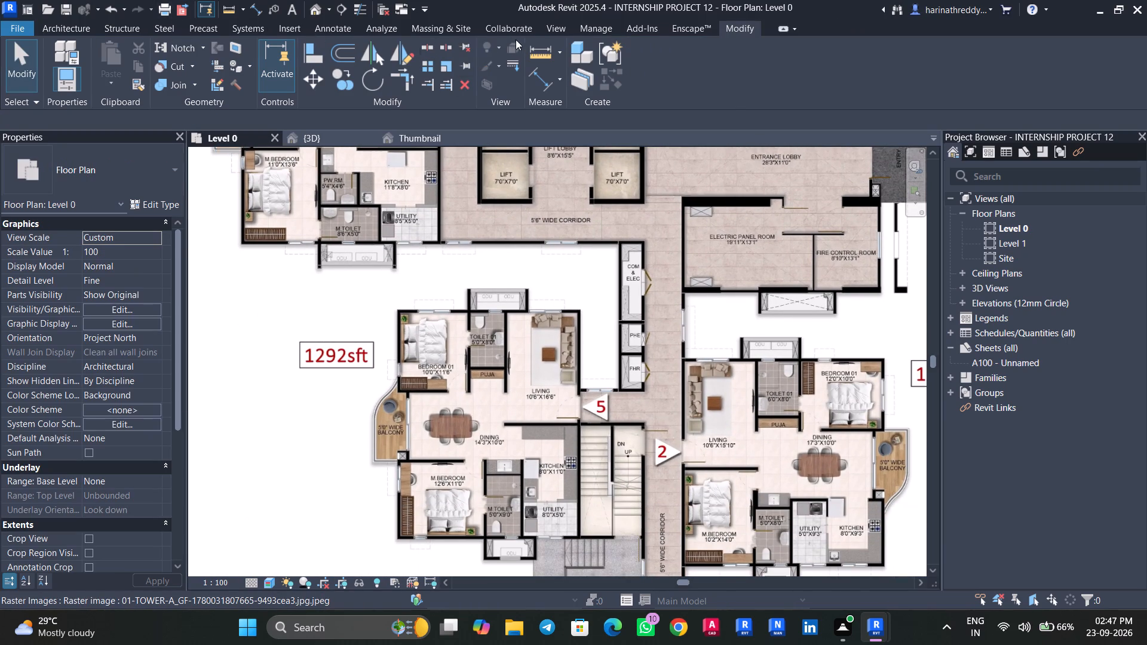
pyautogui.click(299, 30)
pyautogui.click(633, 79)
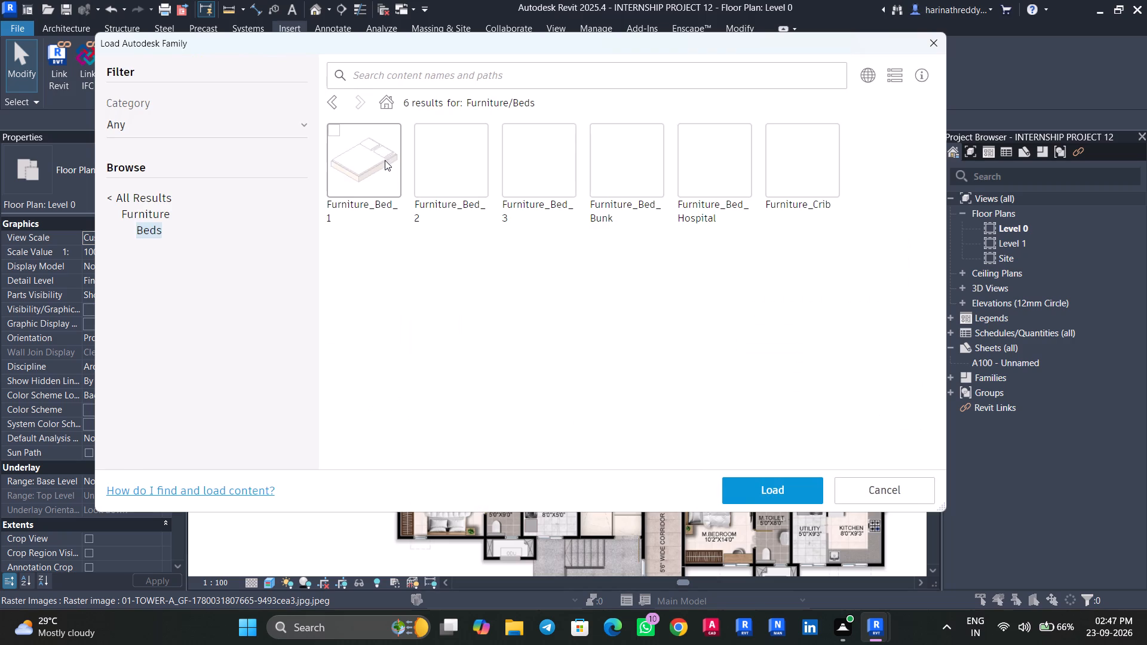
pyautogui.click(387, 103)
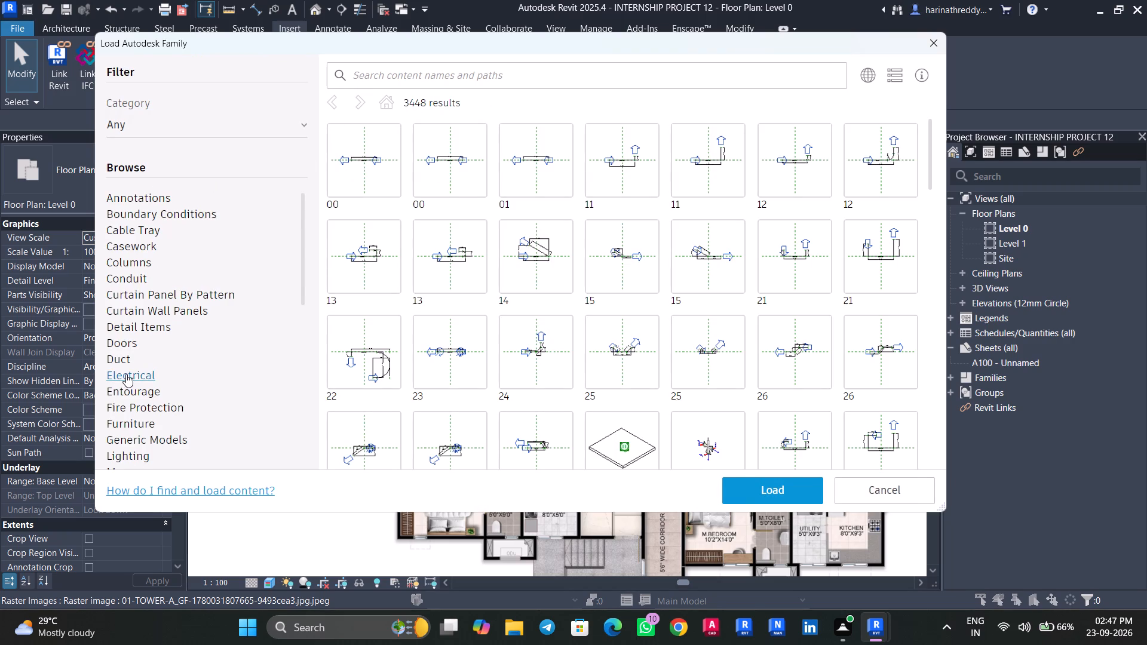
pyautogui.scroll(-3, 126, 374)
pyautogui.scroll(4, 126, 374)
pyautogui.click(126, 429)
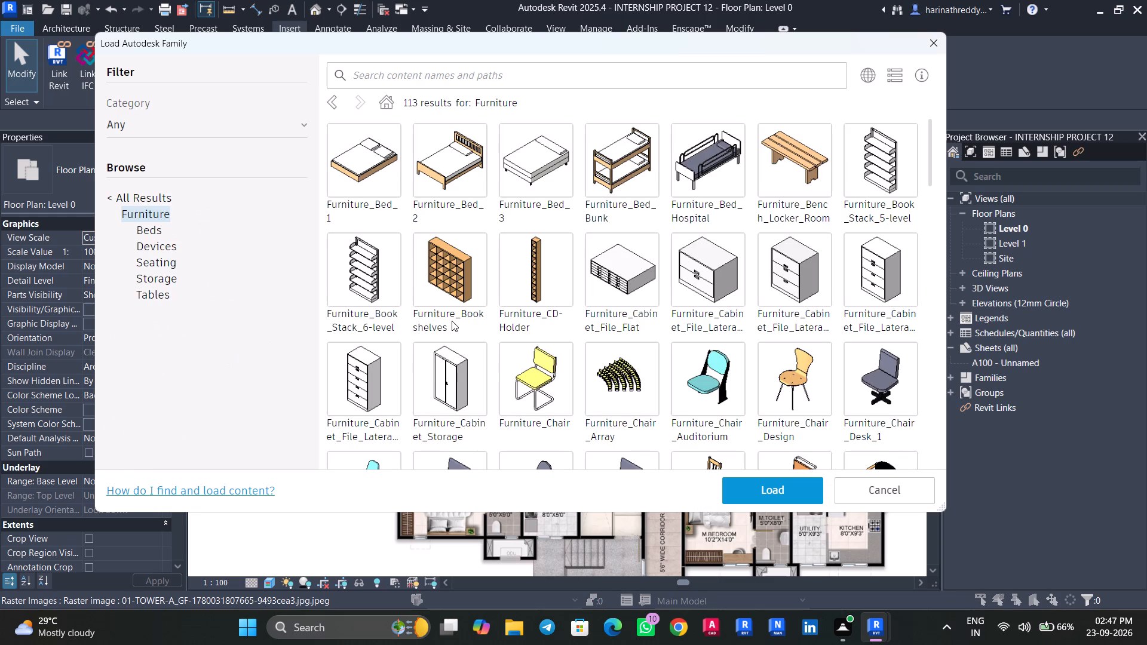
pyautogui.scroll(-2, 492, 281)
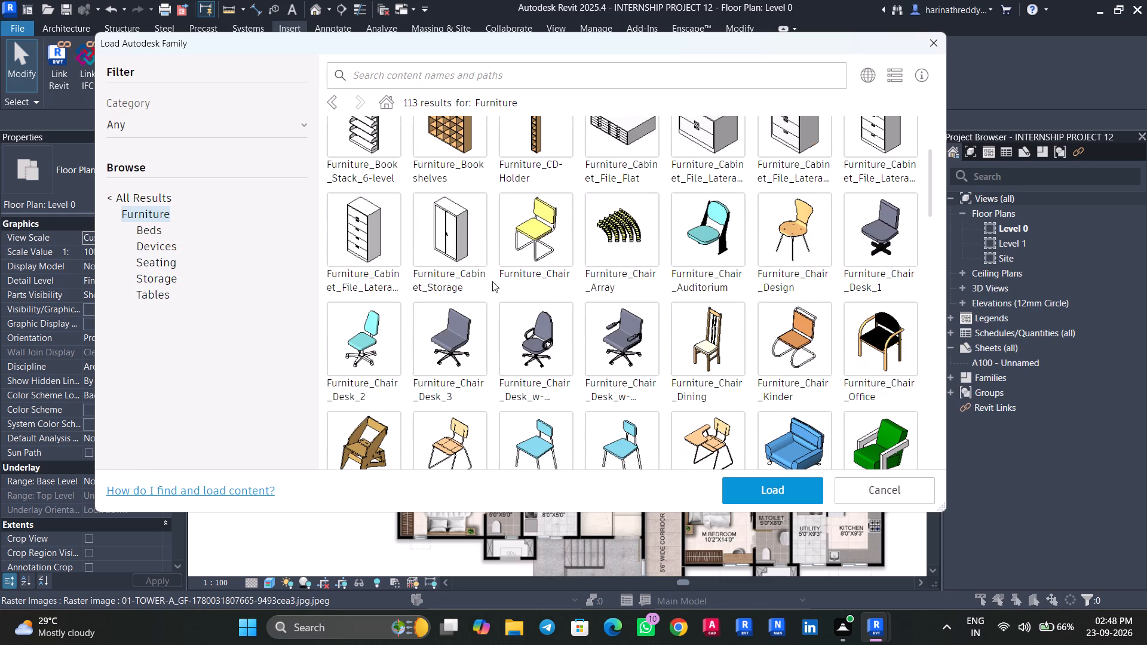
pyautogui.scroll(-7, 492, 281)
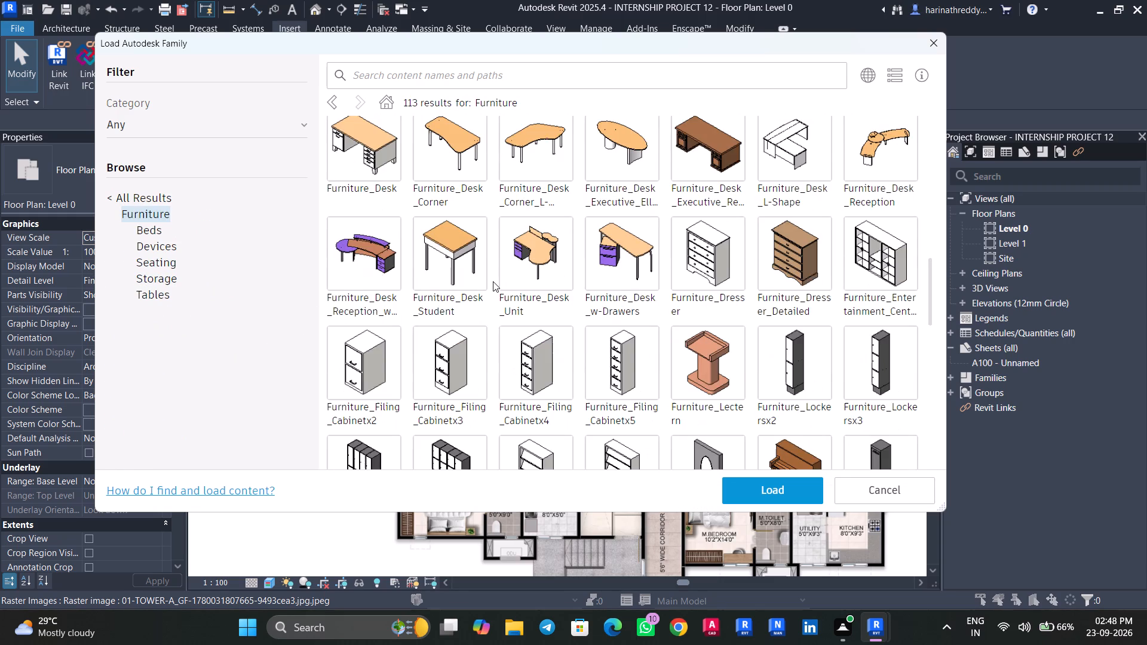
pyautogui.scroll(-8, 493, 281)
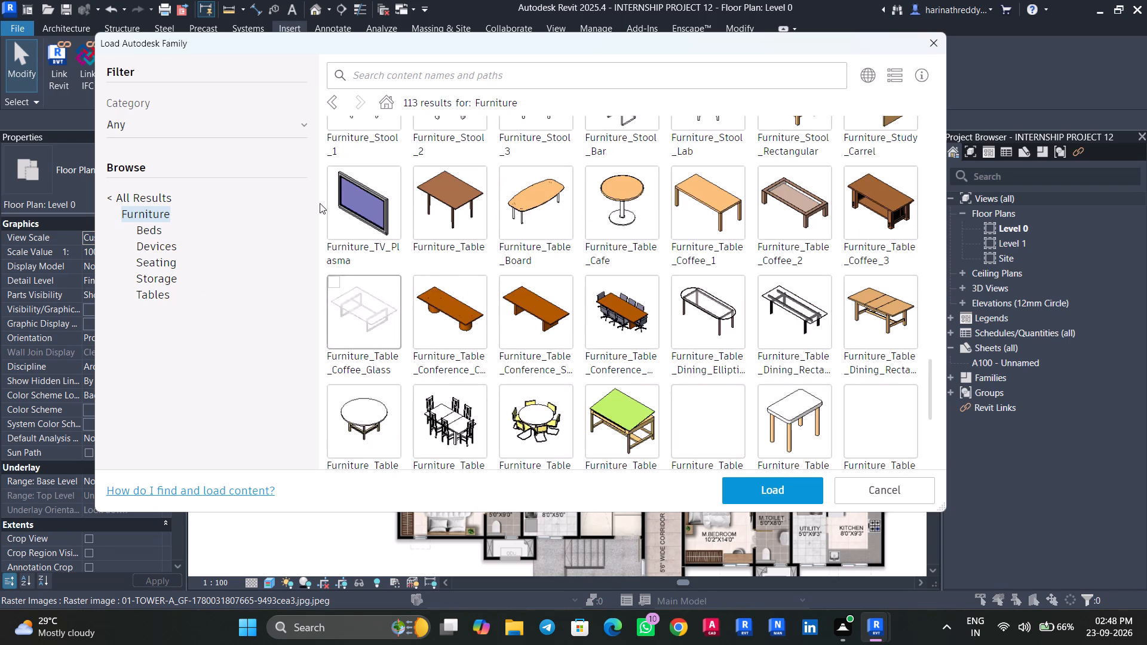
pyautogui.click(334, 177)
pyautogui.click(778, 490)
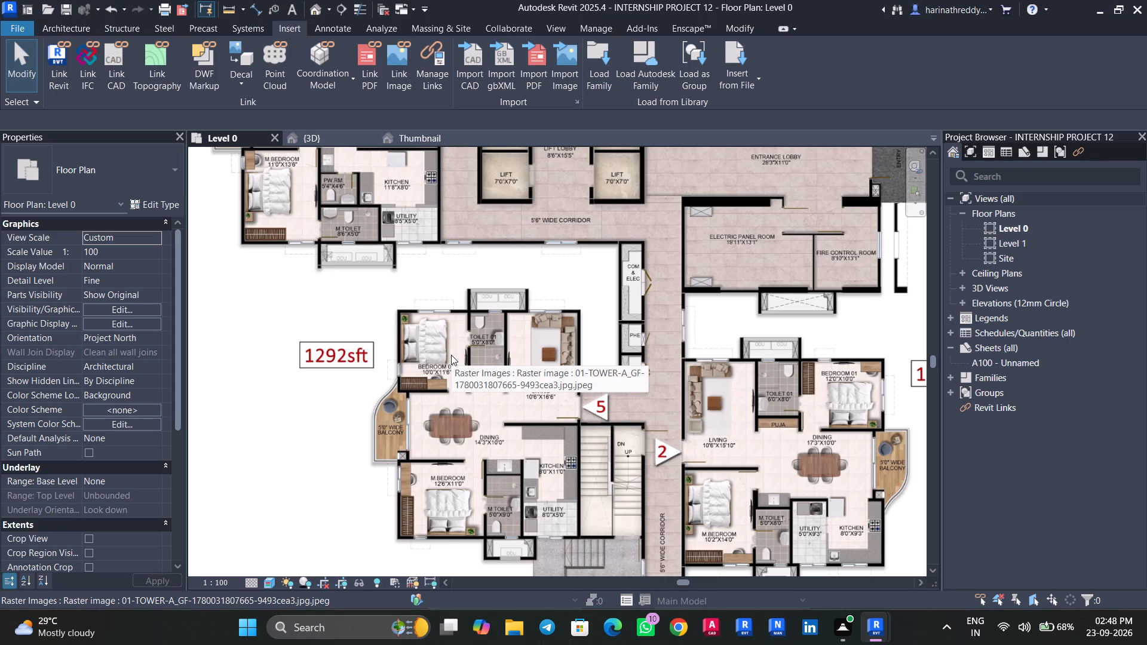
# Place a 42" Furniture_TV_Plasma at 4' elevation in unit 5's Bedroom 01, rotated to sit against the wall shared with Toilet 01.
pyautogui.scroll(10, 441, 202)
pyautogui.moveTo(407, 265); pyautogui.dragTo(480, 365, button='middle')
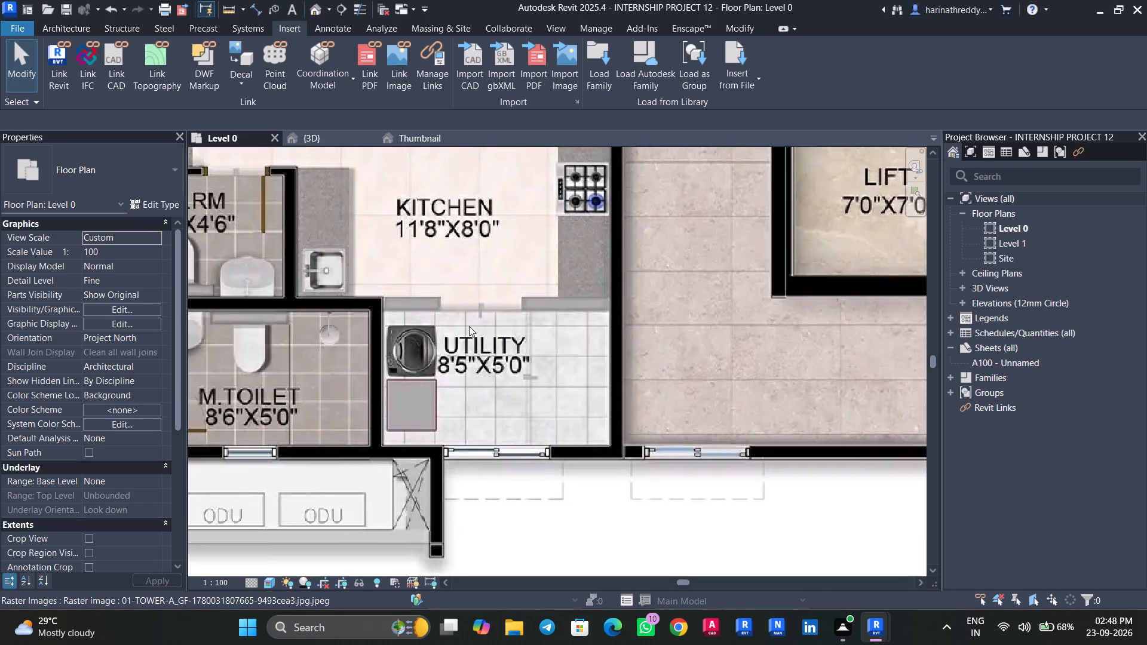
pyautogui.scroll(-5, 444, 245)
pyautogui.moveTo(446, 254); pyautogui.dragTo(480, 346, button='middle')
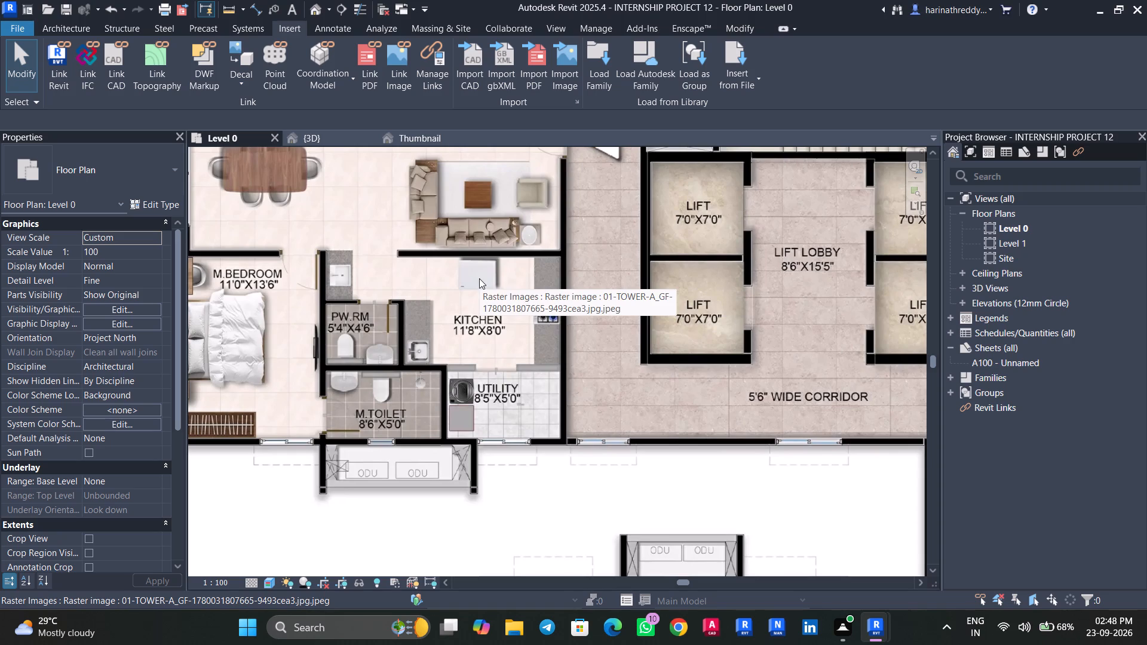
pyautogui.press('Tab')
pyautogui.scroll(-2, 538, 451)
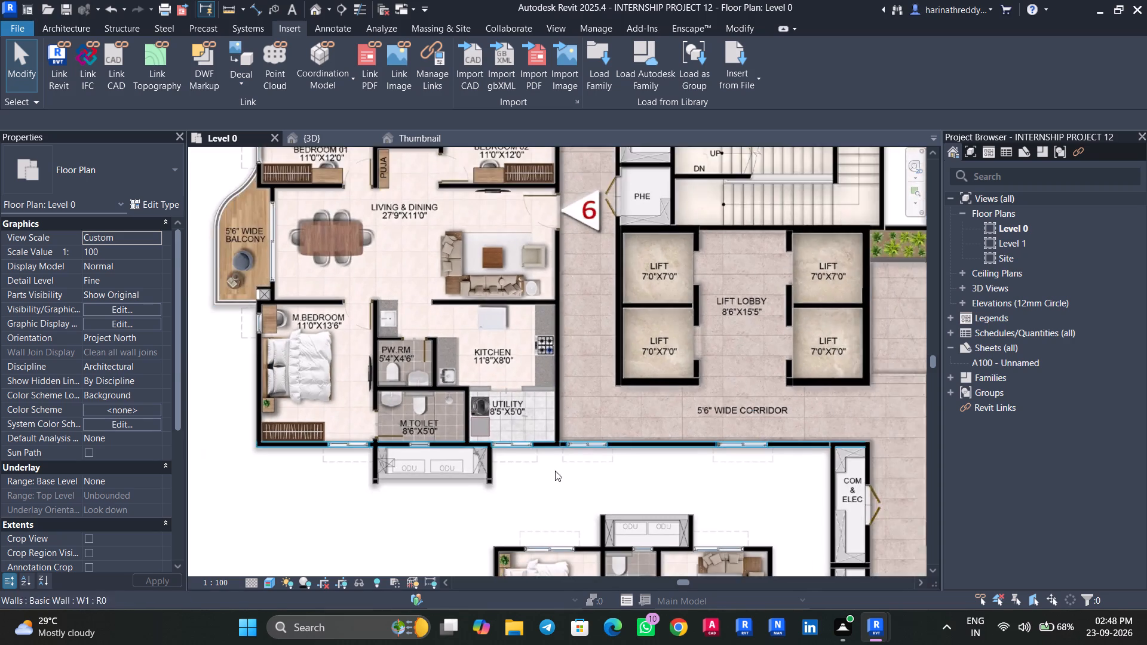
pyautogui.moveTo(560, 475); pyautogui.dragTo(553, 192, button='middle')
pyautogui.scroll(4, 653, 341)
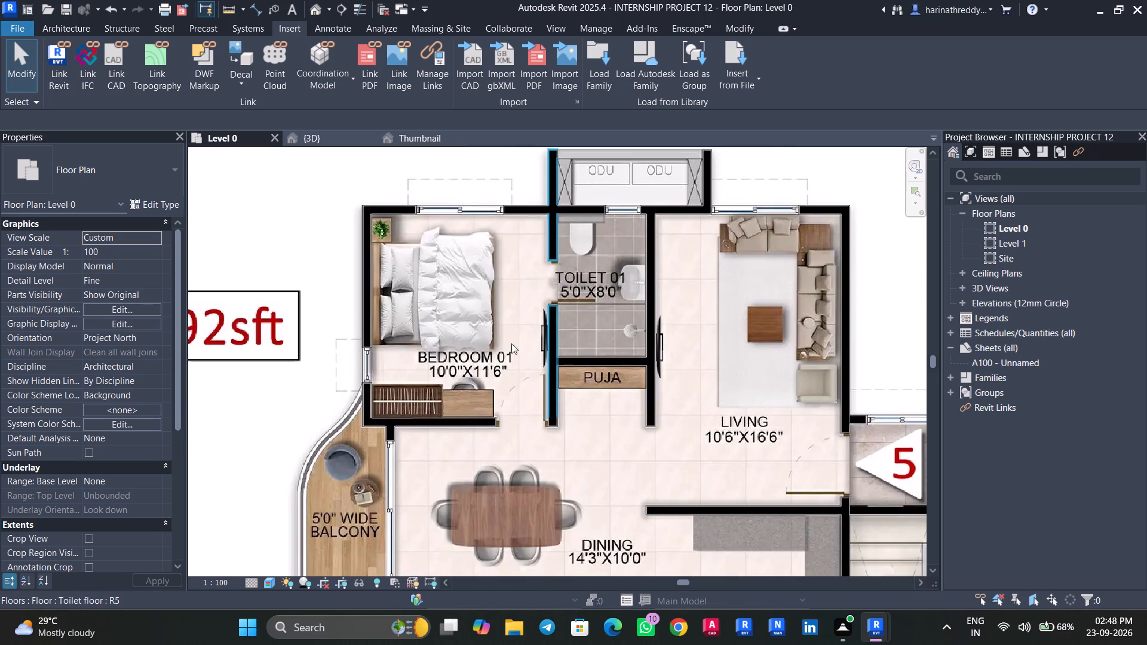
pyautogui.press('c')
pyautogui.press('m')
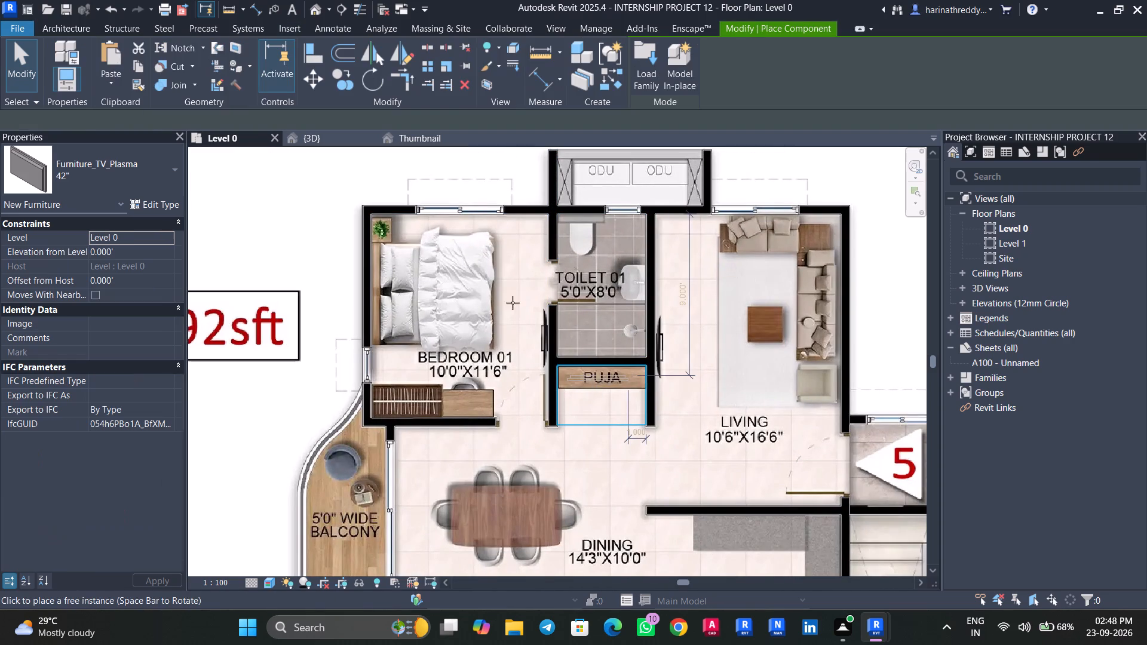
pyautogui.click(143, 255)
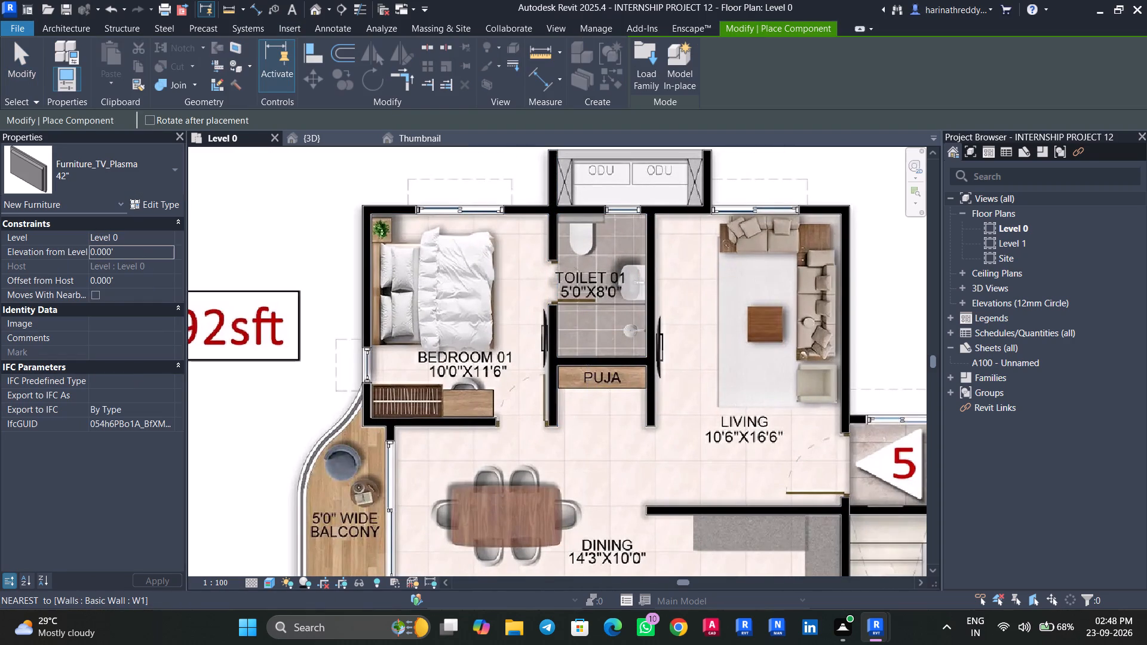
pyautogui.write("4'")
pyautogui.press('Return')
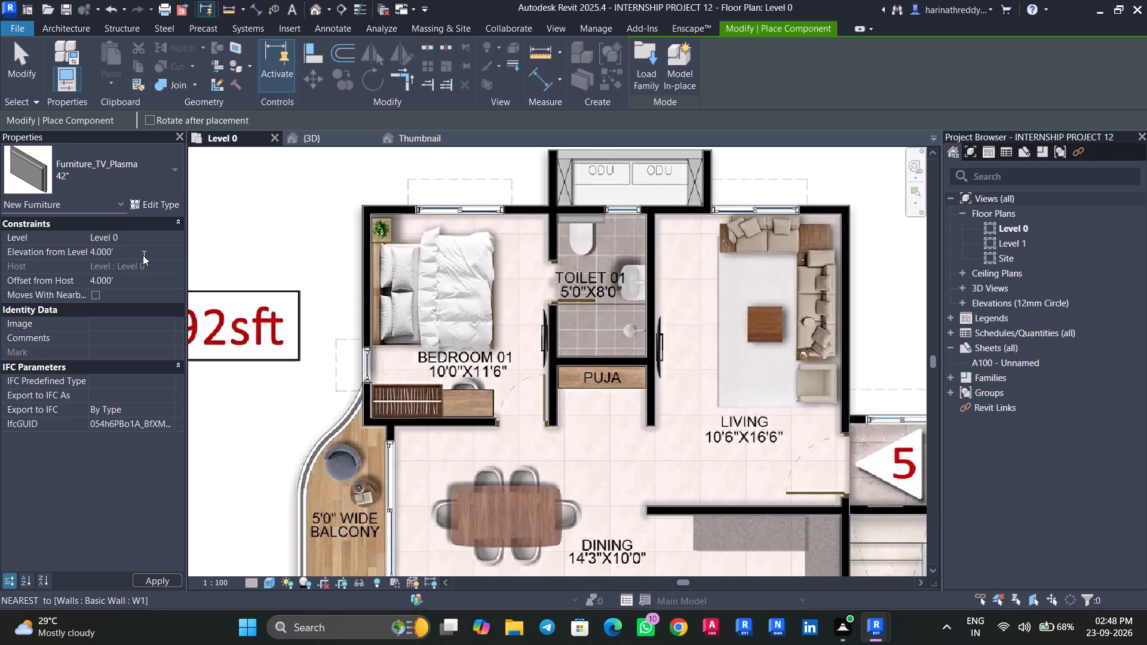
pyautogui.scroll(5, 550, 334)
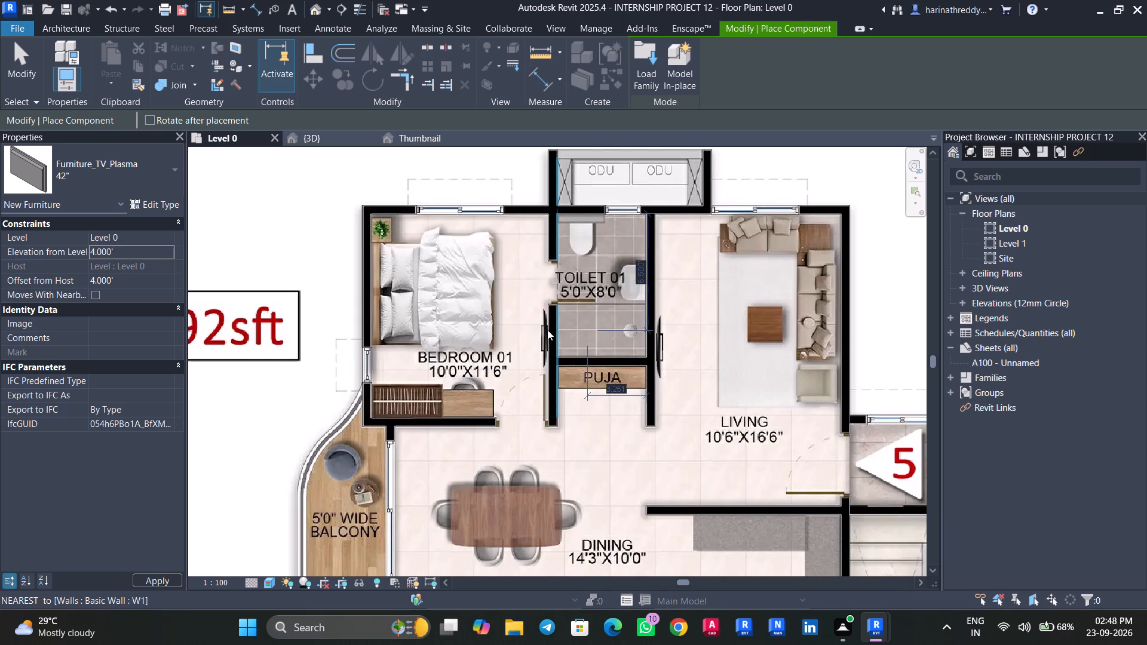
pyautogui.scroll(3, 545, 329)
pyautogui.scroll(-1, 545, 329)
pyautogui.scroll(1, 545, 329)
pyautogui.press('space')
pyautogui.press('space')
pyautogui.press('space')
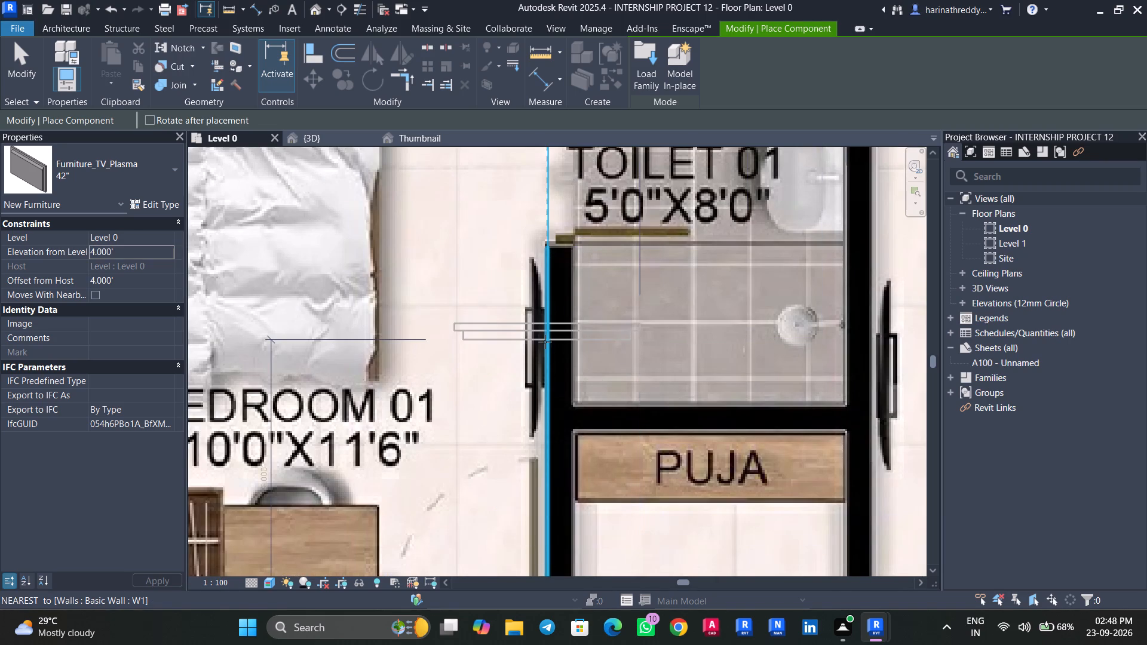
pyautogui.press('space')
pyautogui.click(545, 343)
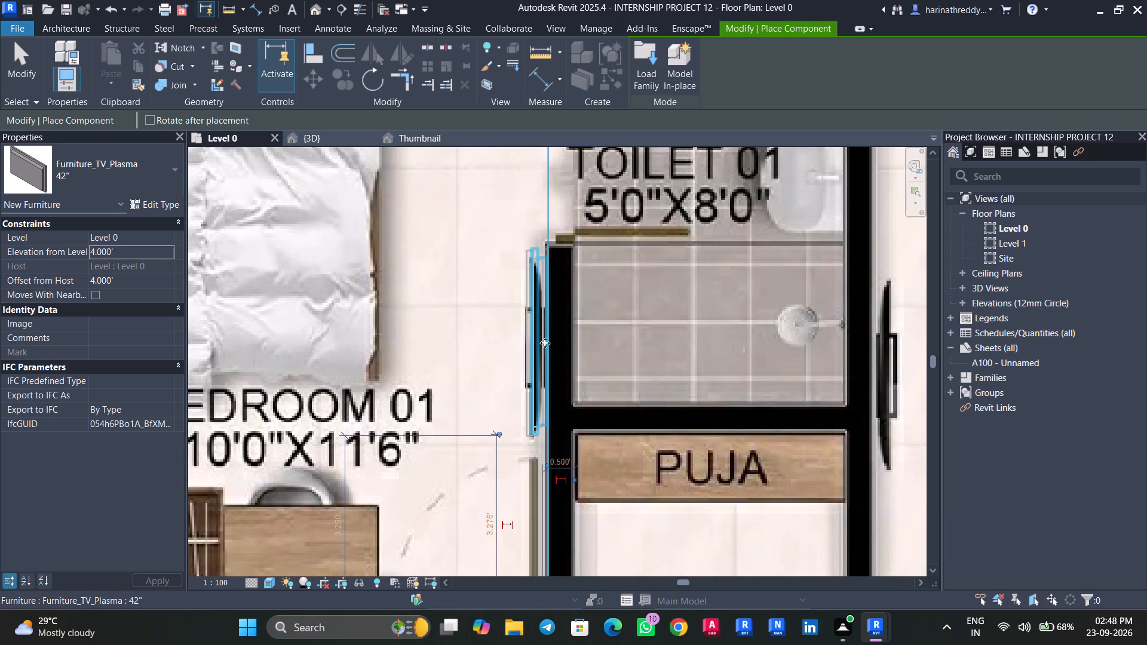
pyautogui.scroll(-12, 545, 343)
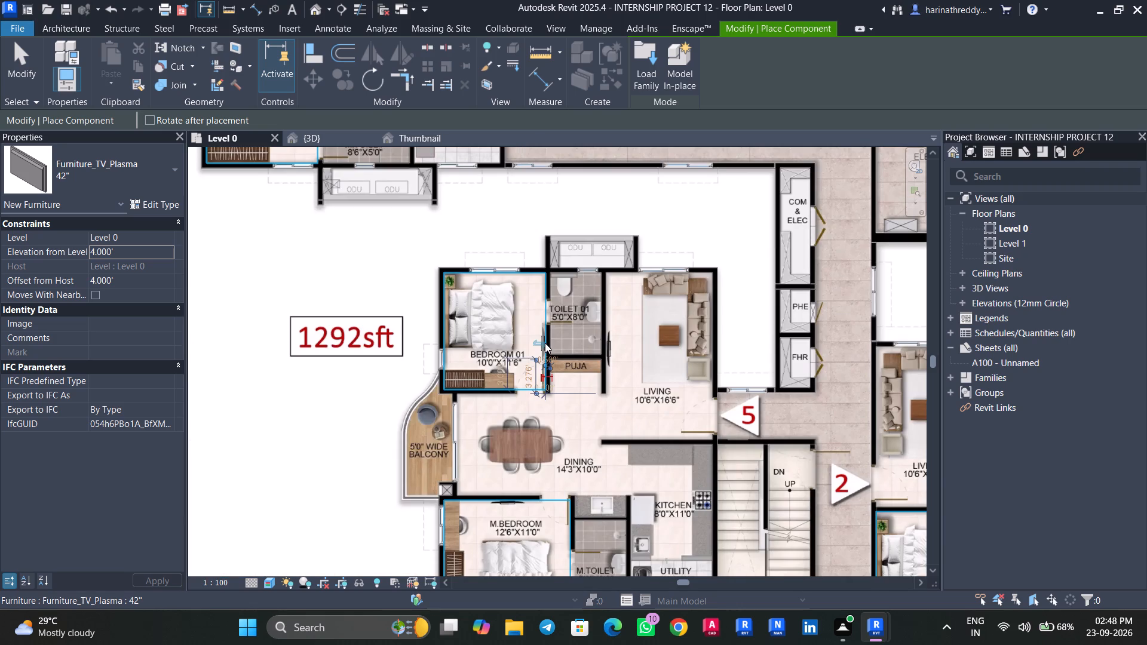
pyautogui.press('Escape')
pyautogui.press('Escape')
pyautogui.press('Escape')
pyautogui.press('Escape')
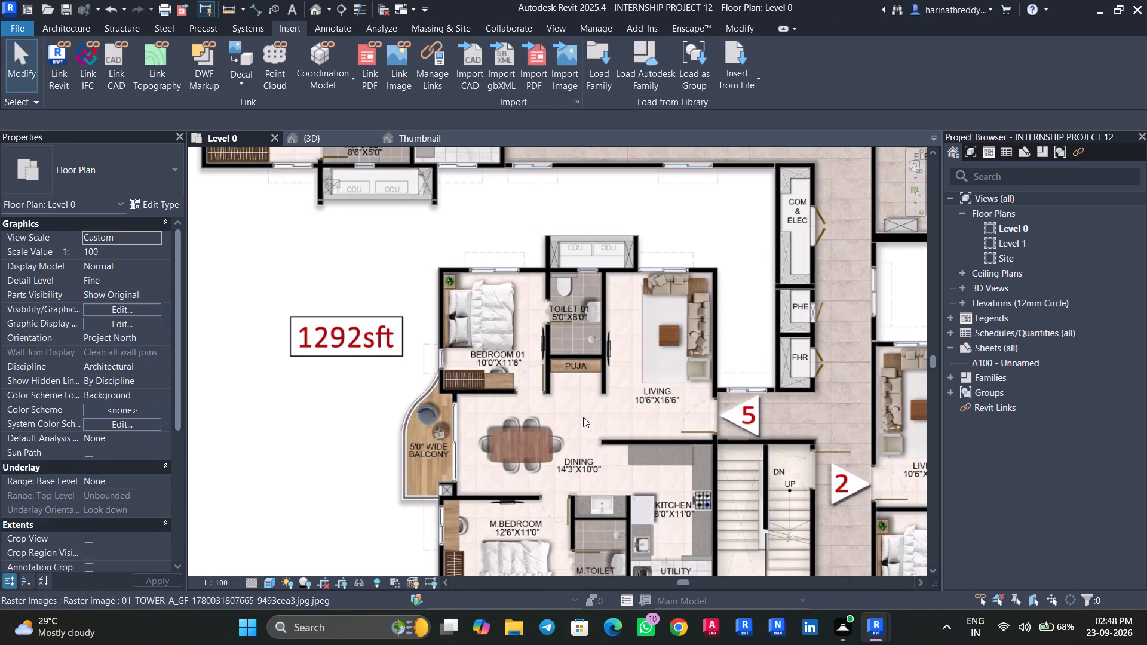
pyautogui.press('Escape')
# Place a 42" Furniture_TV_Plasma in unit 5's master bedroom, on the wall shared with the dining area opposite the bed.
pyautogui.scroll(-1, 572, 428)
pyautogui.moveTo(572, 428); pyautogui.dragTo(545, 270, button='middle')
pyautogui.scroll(4, 500, 357)
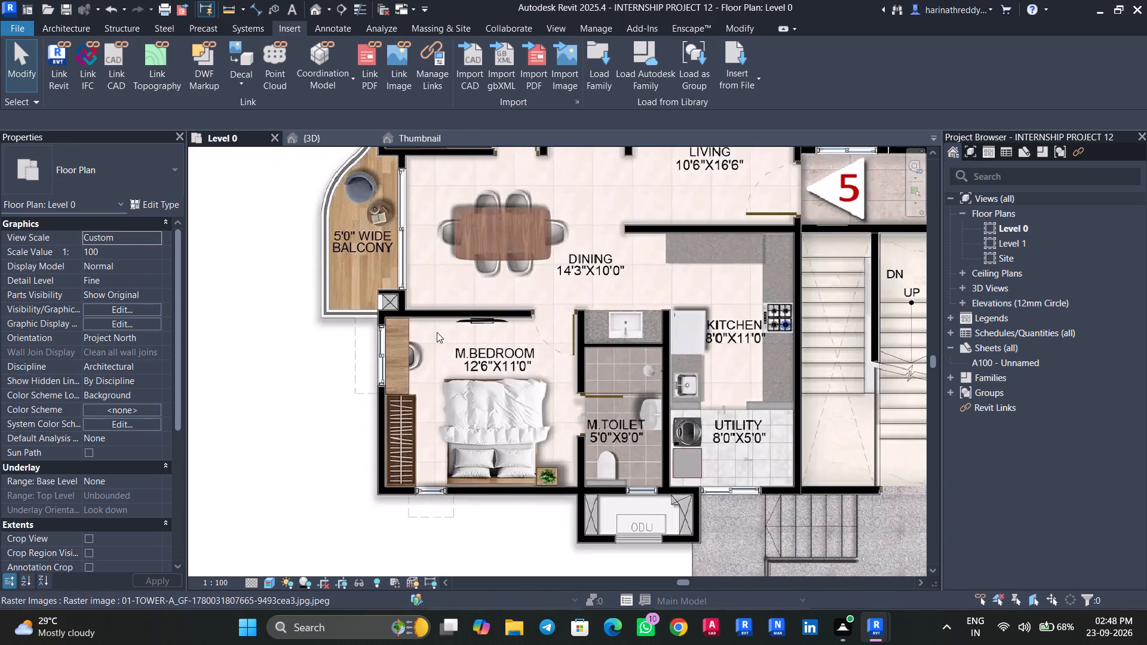
pyautogui.press('Tab')
pyautogui.press('Tab')
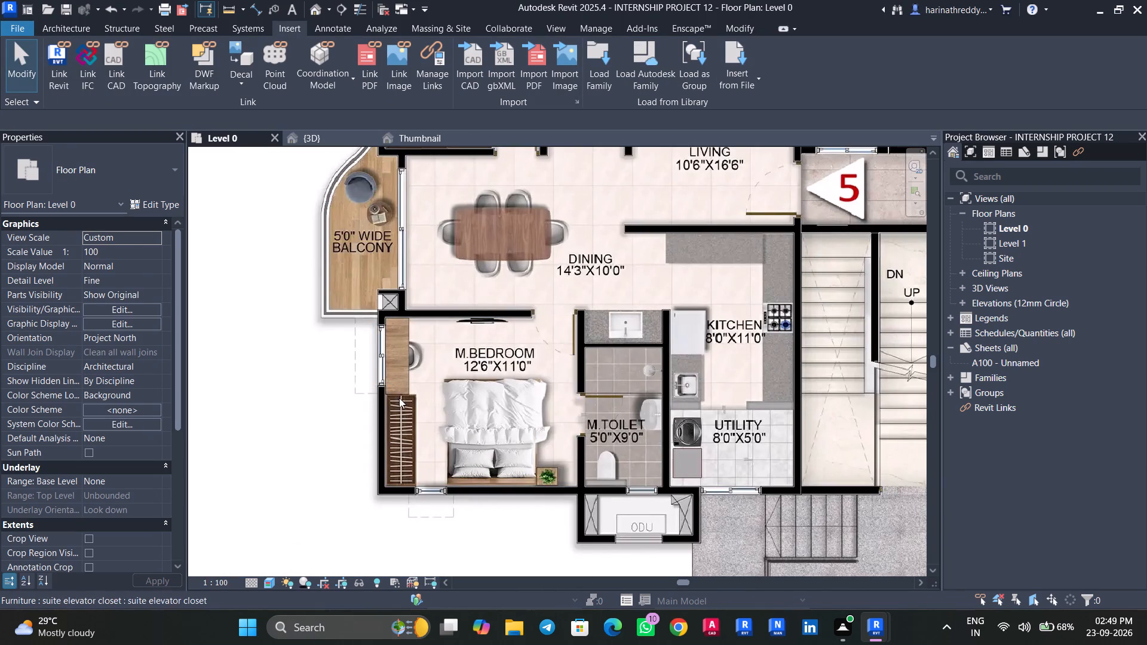
pyautogui.press('c')
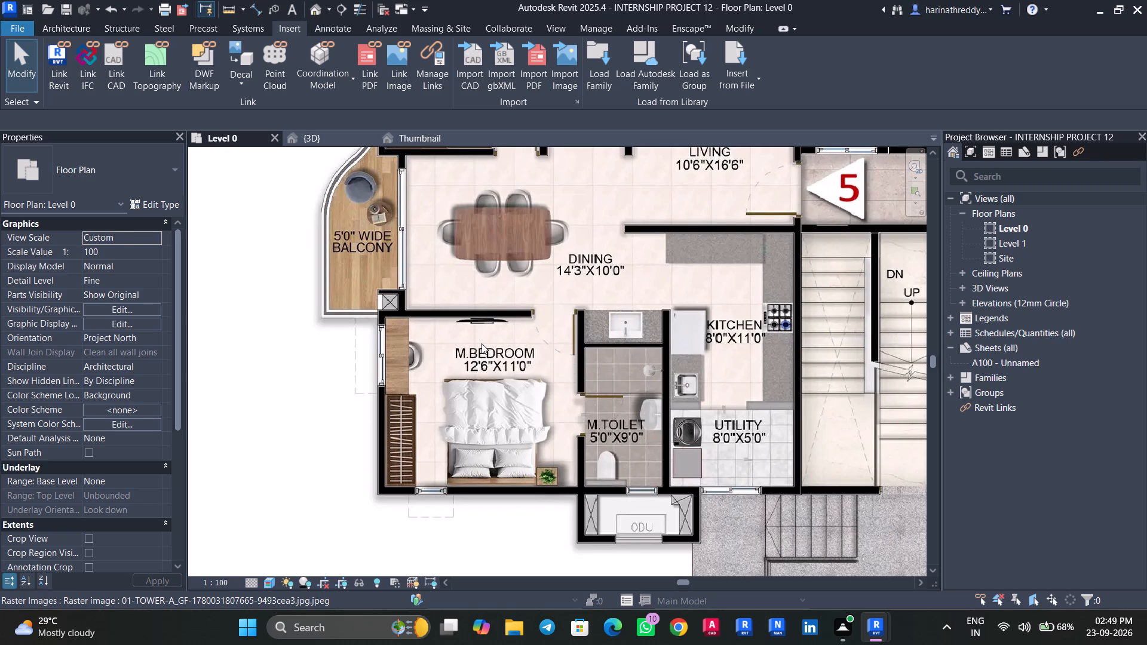
pyautogui.press('m')
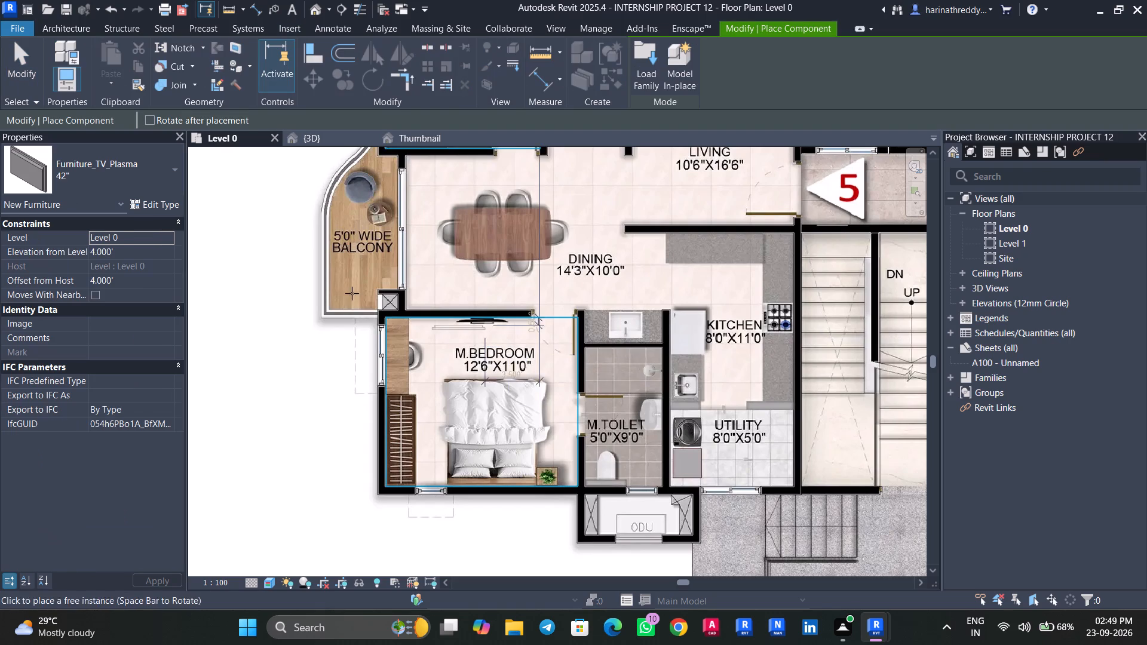
pyautogui.scroll(8, 476, 334)
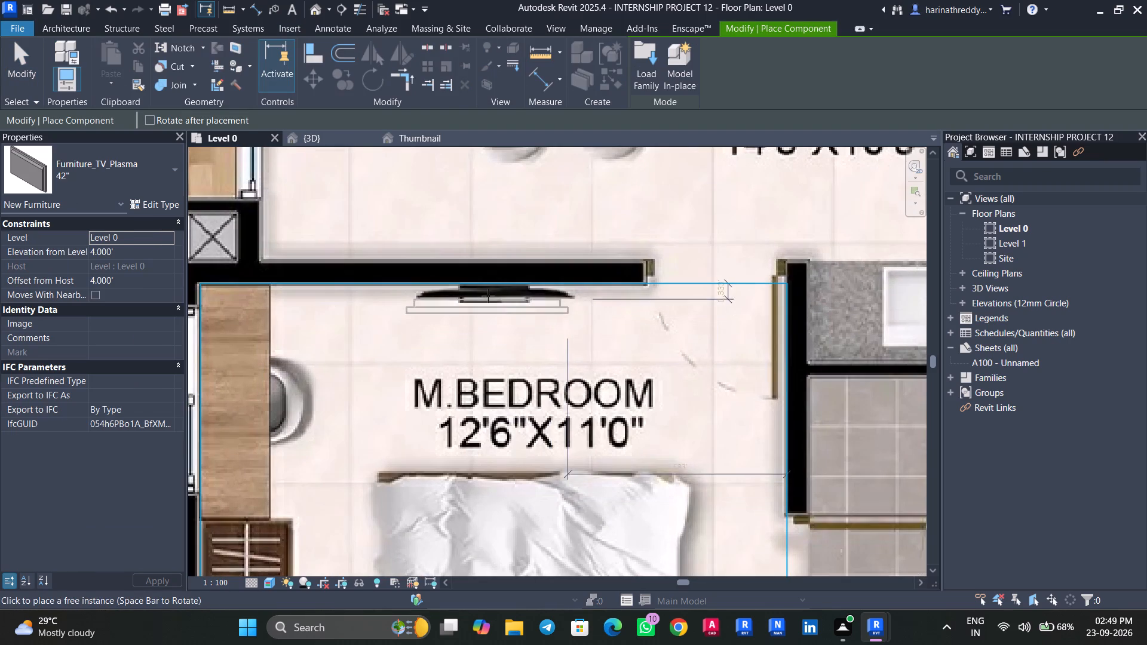
pyautogui.click(495, 286)
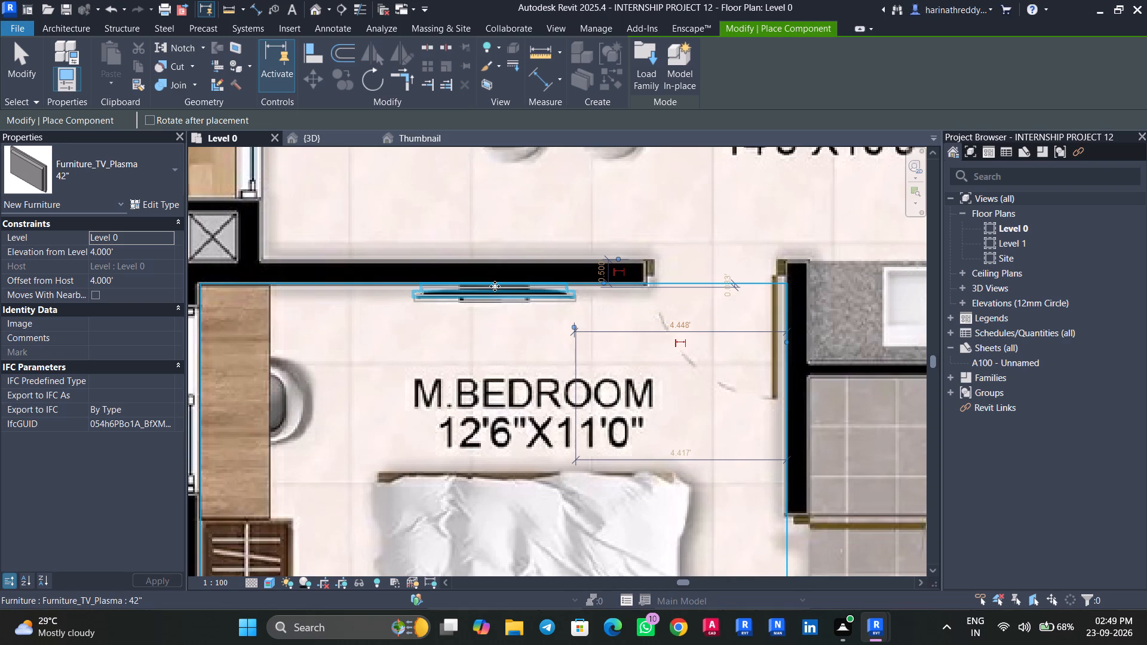
pyautogui.press('Escape')
pyautogui.press('Escape')
pyautogui.press('Escape')
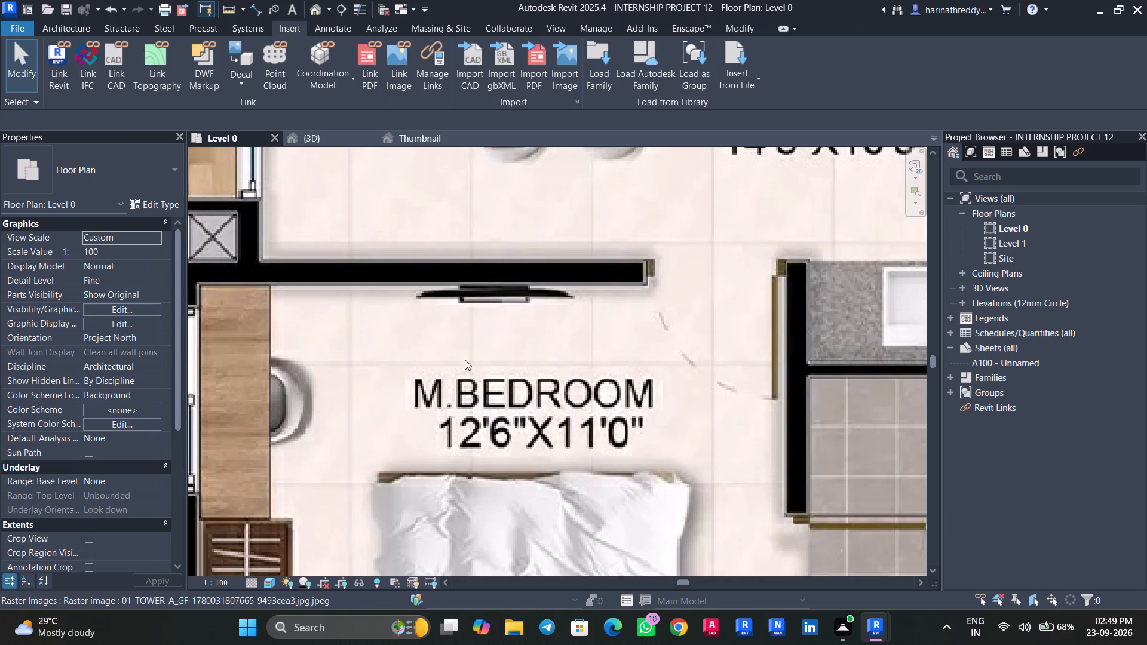
# Place a 42" Furniture_TV_Plasma in unit 4's master bedroom, rotated to sit against the wall shared with the family room.
pyautogui.scroll(-11, 462, 361)
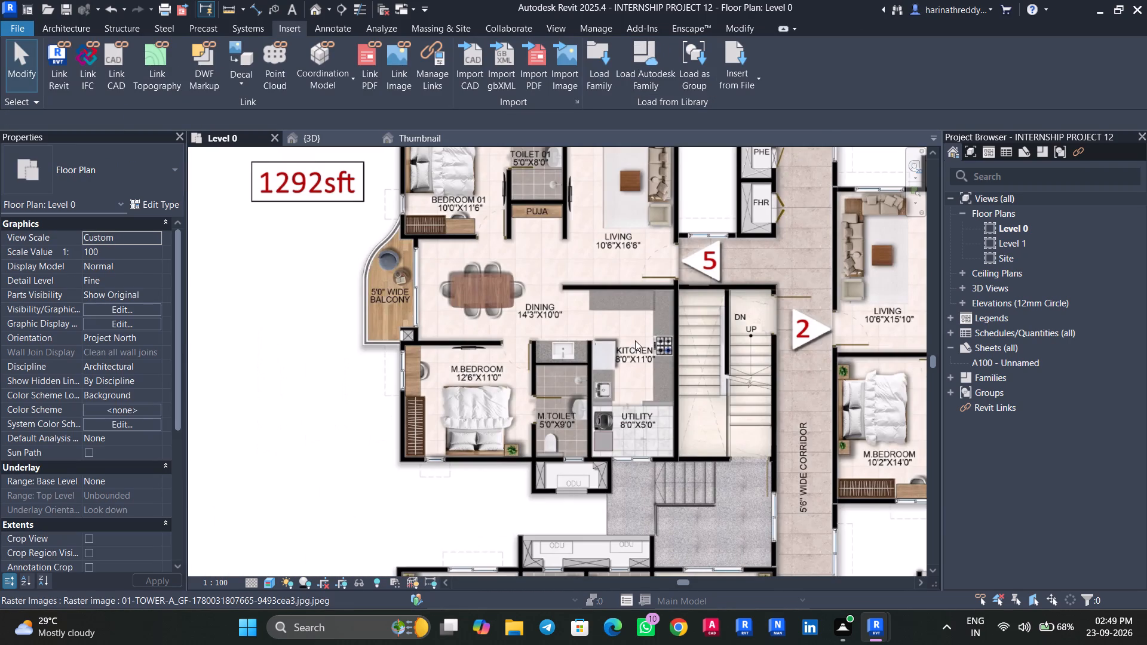
pyautogui.moveTo(635, 340); pyautogui.dragTo(539, 216, button='middle')
pyautogui.moveTo(529, 428); pyautogui.dragTo(572, 262, button='middle')
pyautogui.moveTo(522, 398); pyautogui.dragTo(519, 336, button='middle')
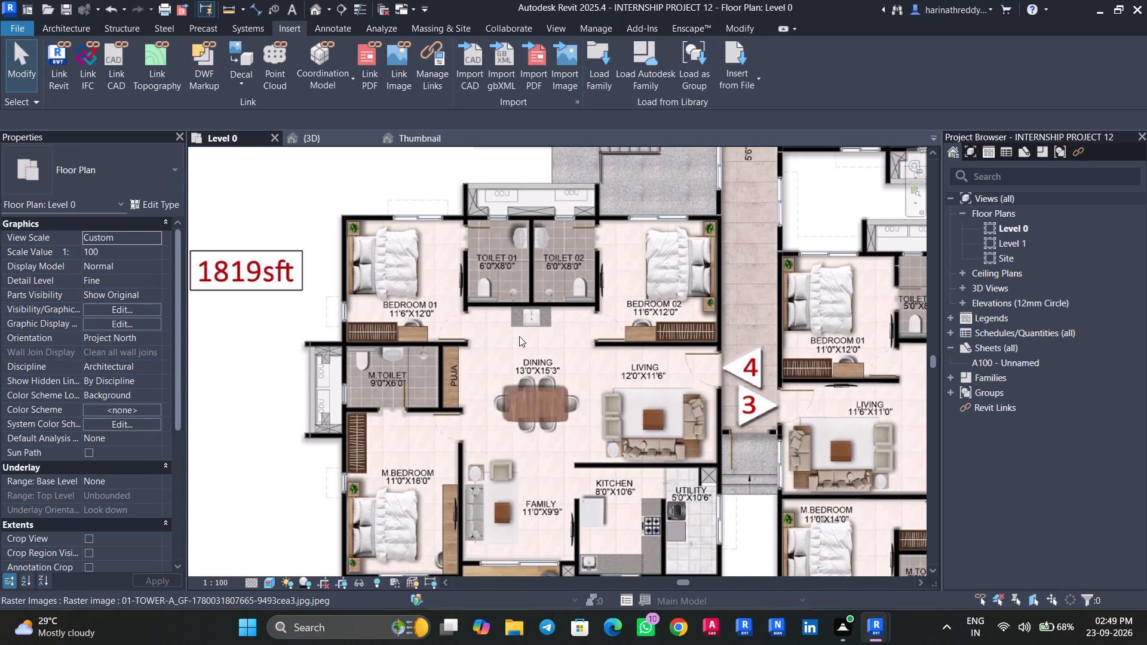
pyautogui.scroll(4, 501, 457)
pyautogui.moveTo(504, 444); pyautogui.dragTo(562, 216, button='middle')
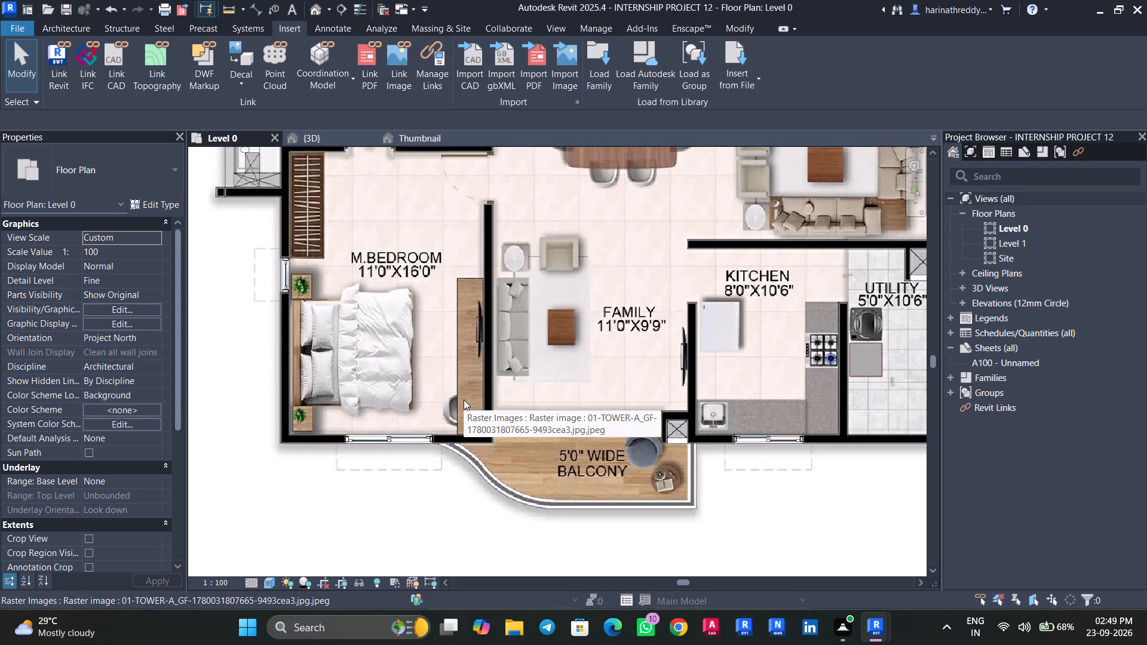
pyautogui.write('cm')
pyautogui.press('space')
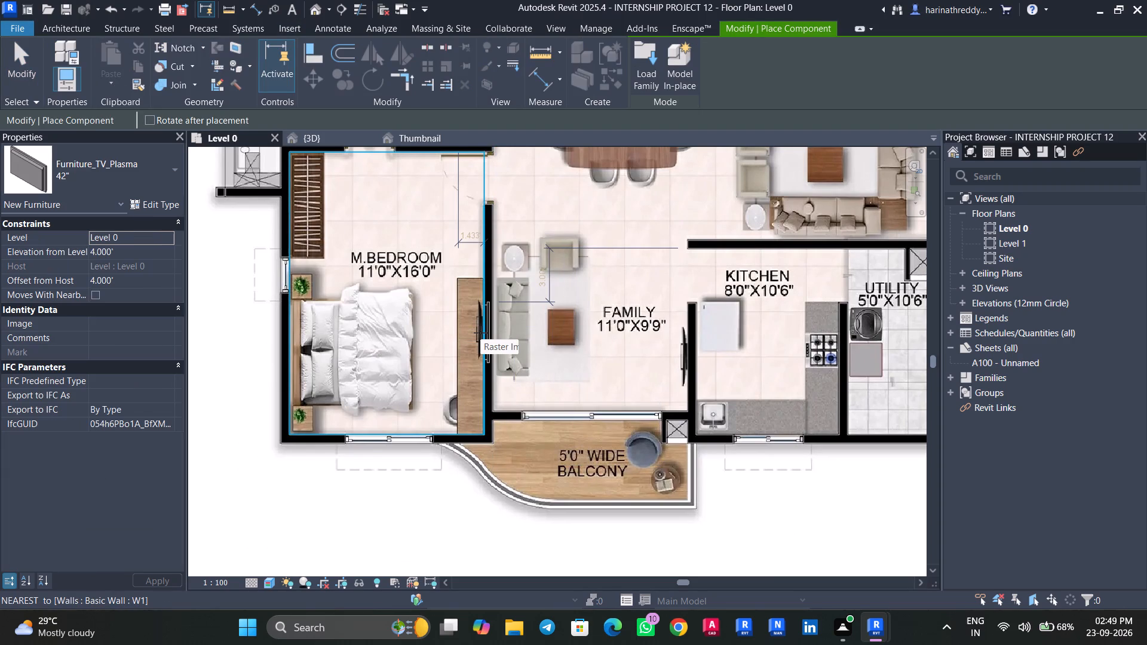
pyautogui.press('space')
pyautogui.press('space')
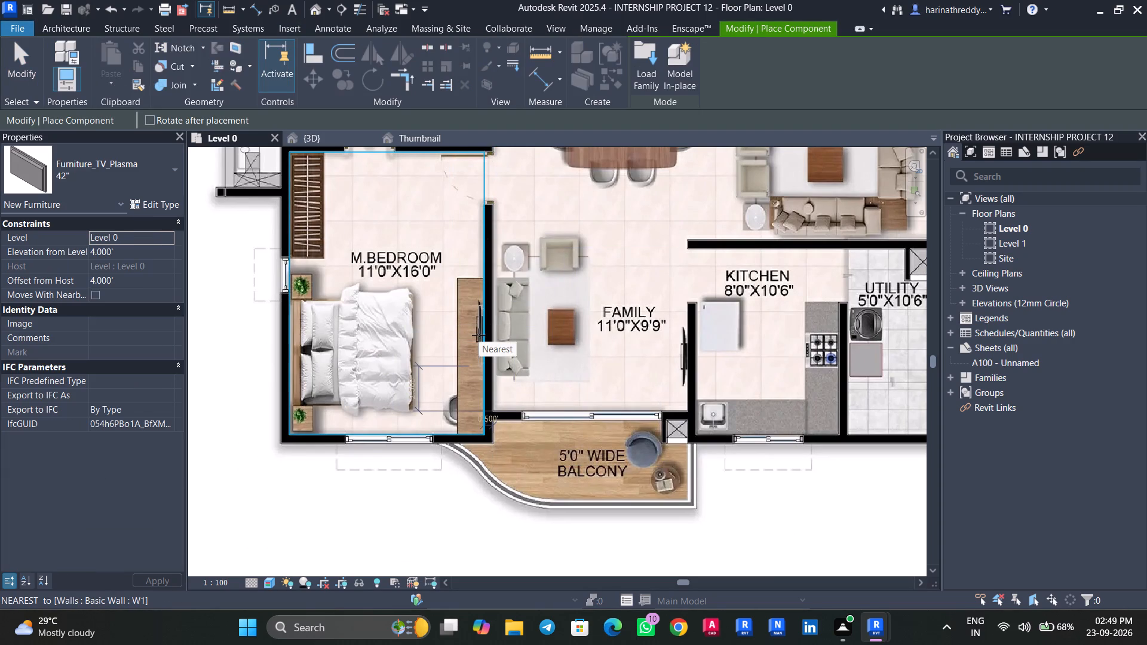
pyautogui.scroll(8, 479, 335)
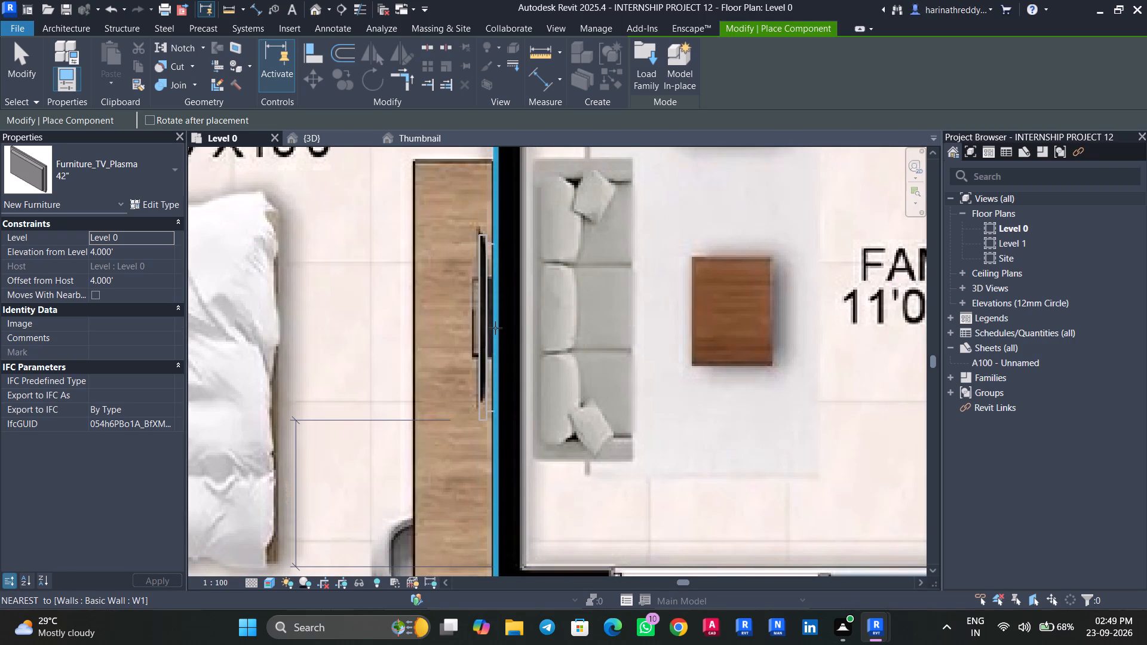
pyautogui.click(495, 328)
# Place a 42" Furniture_TV_Plasma in unit 4's Bedroom 01, against the wall shared with Toilet 01.
pyautogui.scroll(-2, 495, 328)
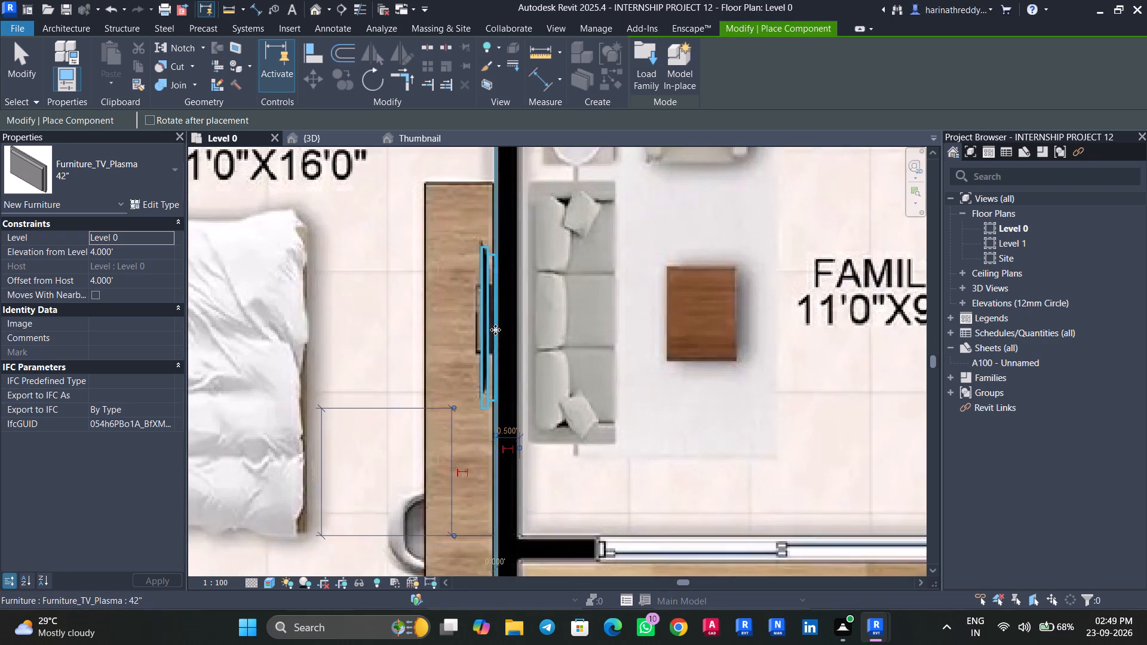
pyautogui.scroll(-7, 495, 330)
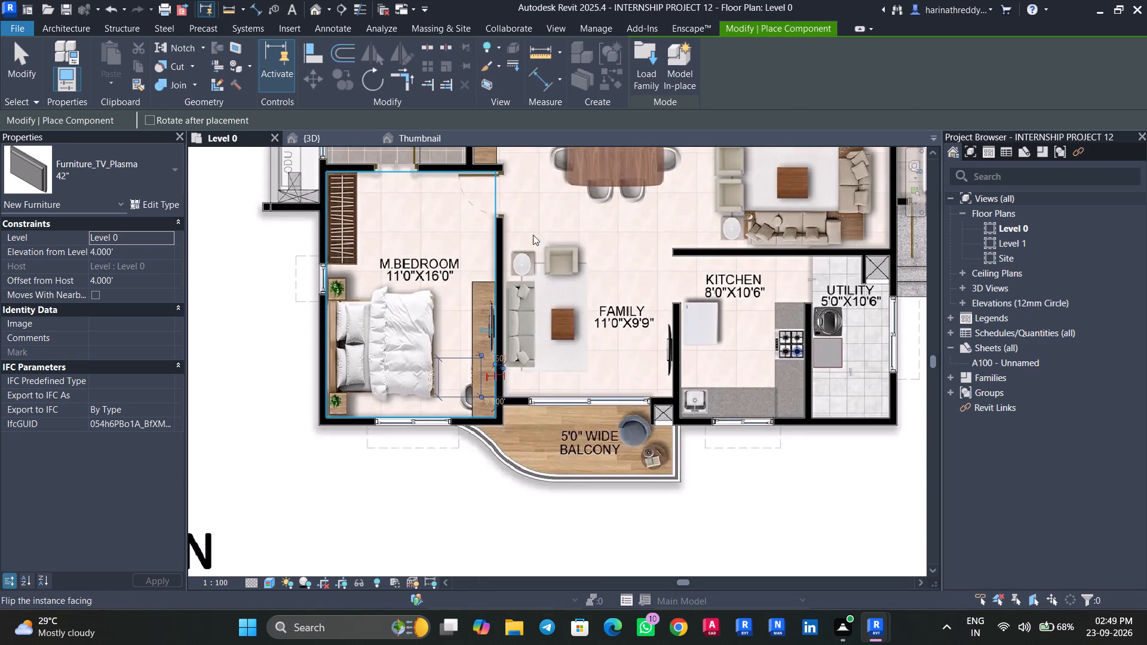
pyautogui.moveTo(538, 228); pyautogui.dragTo(551, 453, button='middle')
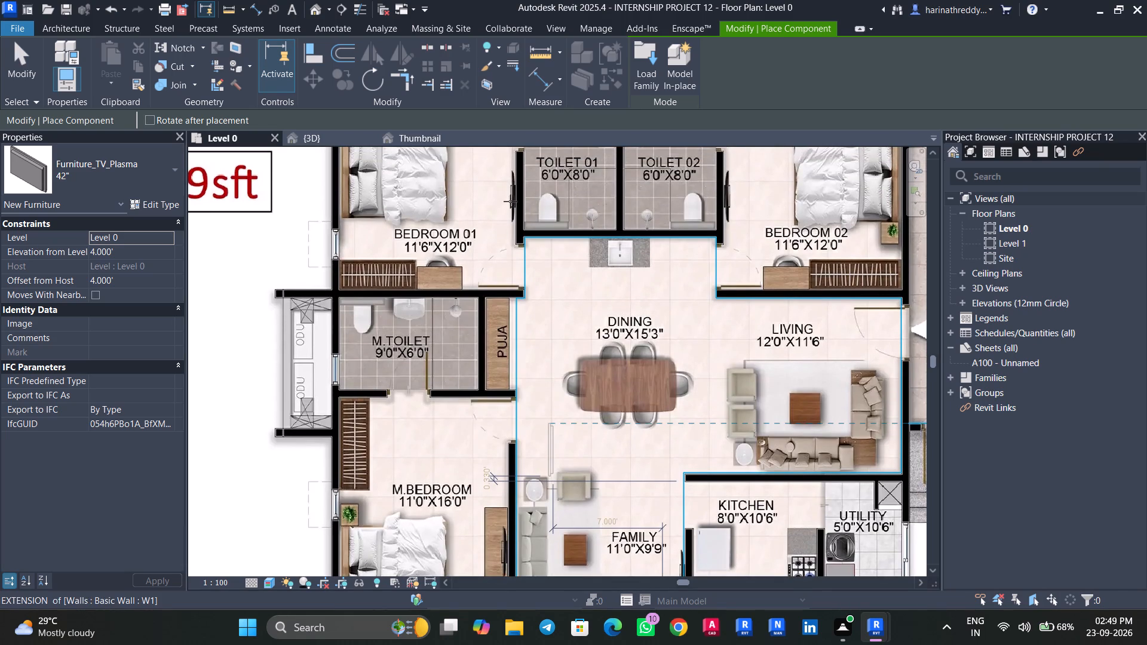
pyautogui.scroll(8, 514, 196)
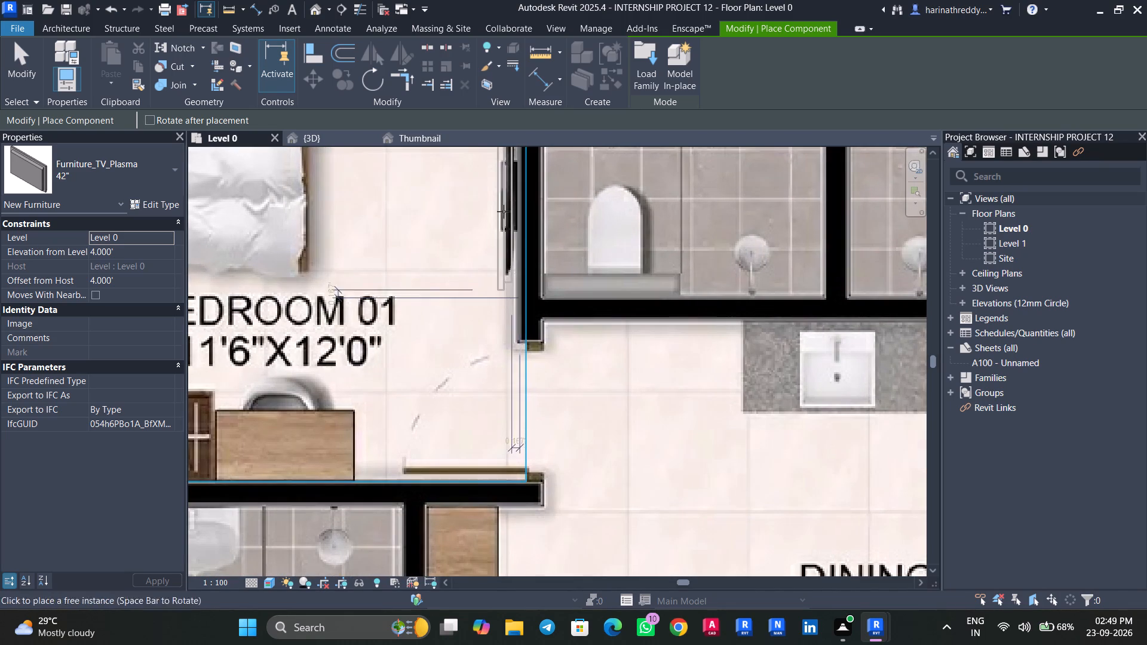
pyautogui.moveTo(496, 210); pyautogui.dragTo(496, 307, button='middle')
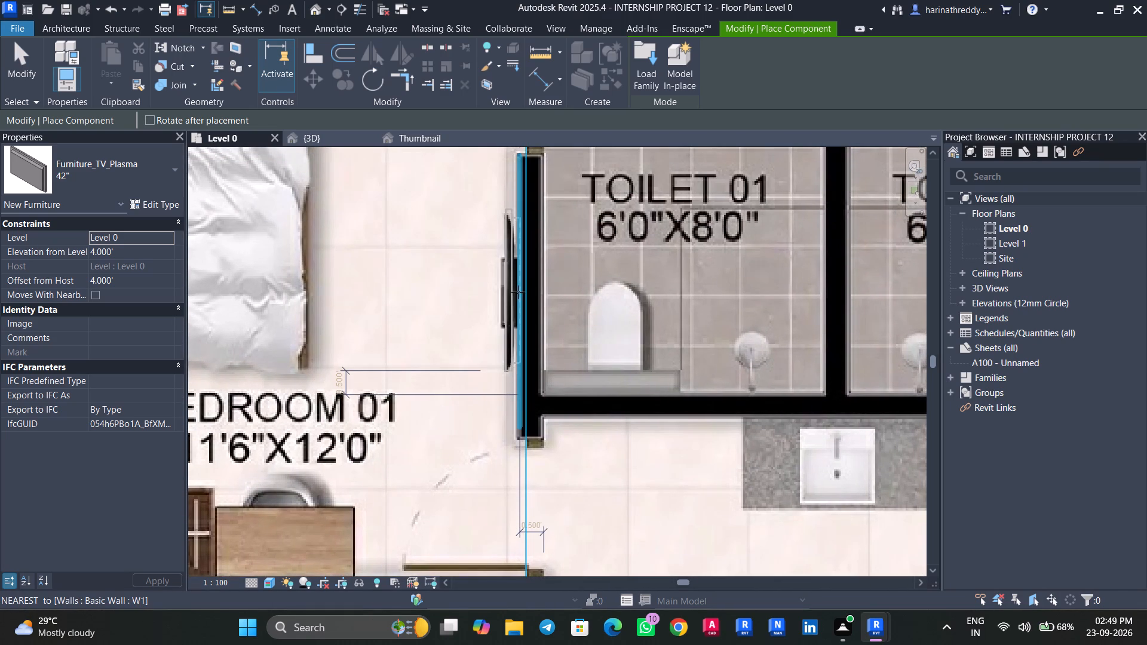
pyautogui.click(518, 292)
# Place a 42" Furniture_TV_Plasma in unit 4's Bedroom 02, rotated to face the bed from the Toilet 02 wall and aligned with Bedroom 01's TV.
pyautogui.scroll(-7, 518, 292)
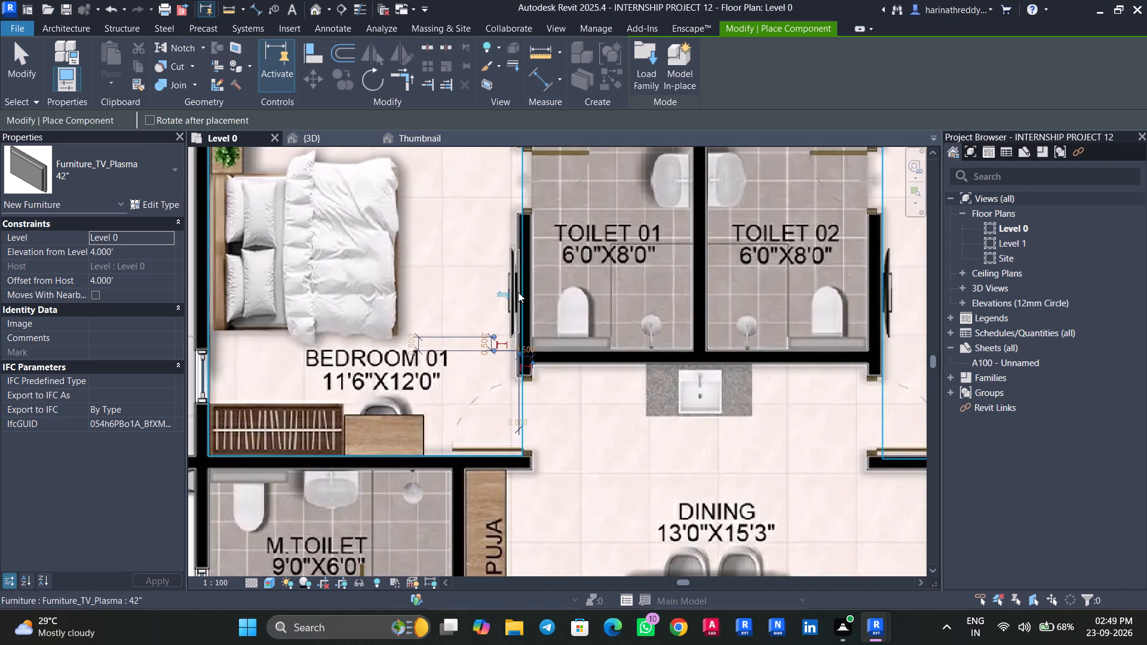
pyautogui.scroll(-3, 518, 292)
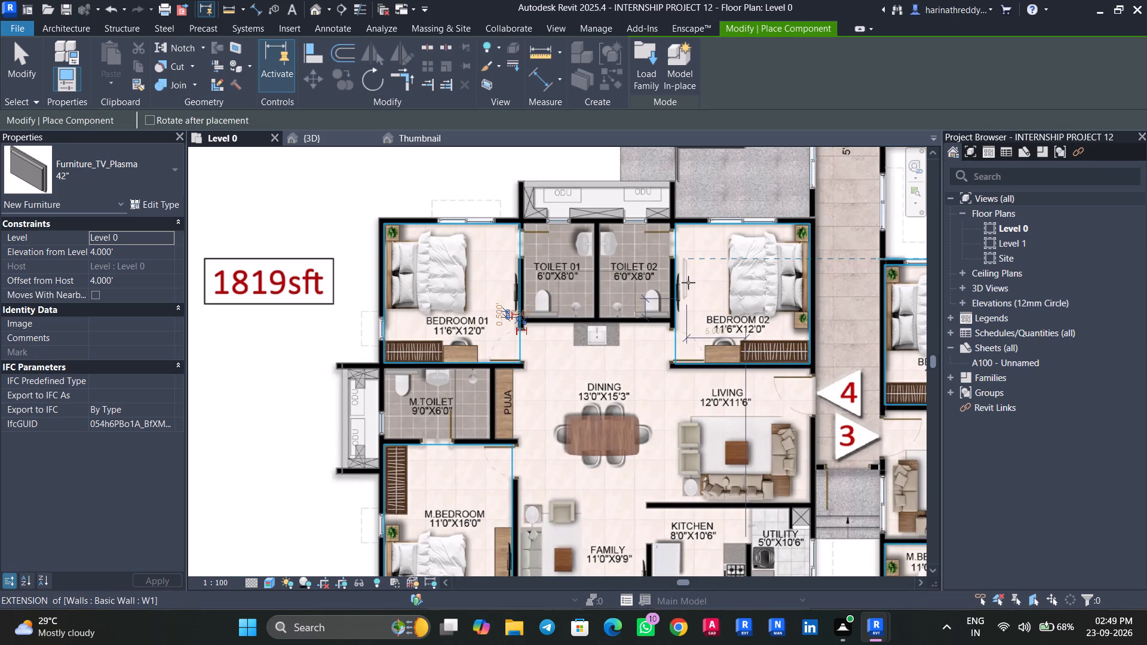
pyautogui.press('space')
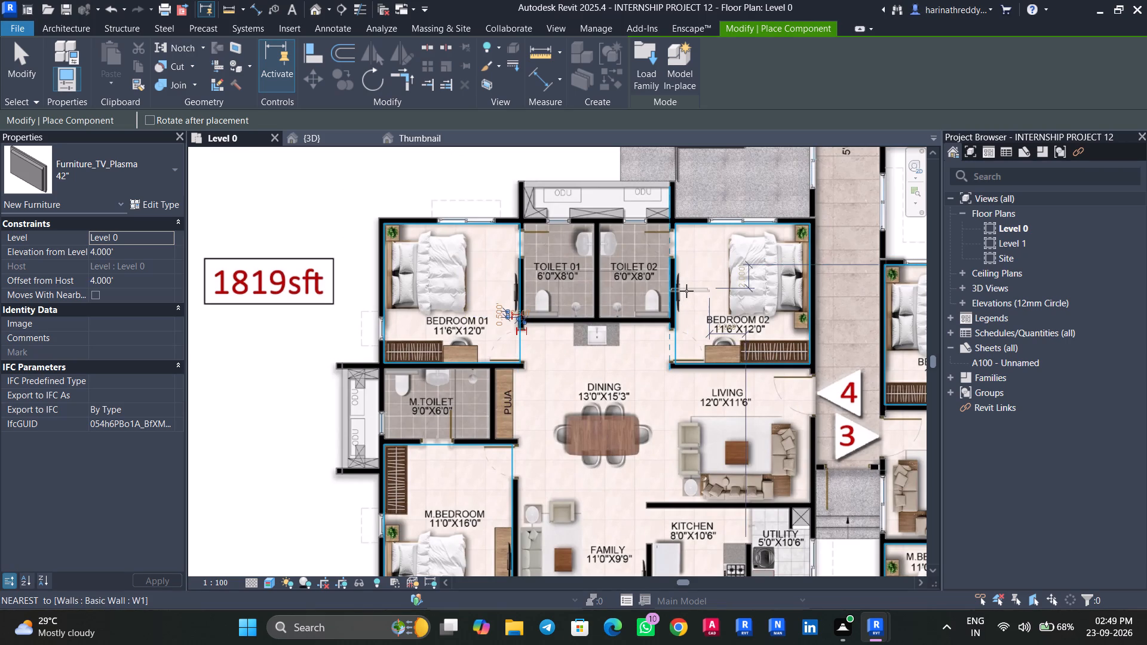
pyautogui.press('space')
pyautogui.scroll(4, 686, 294)
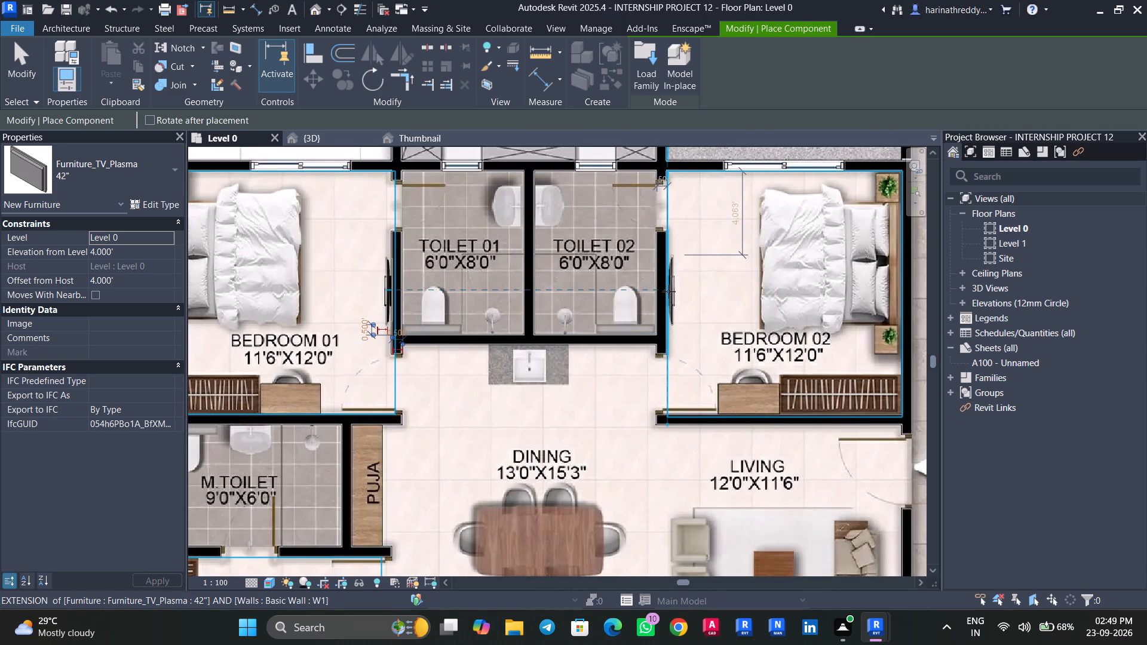
pyautogui.click(668, 291)
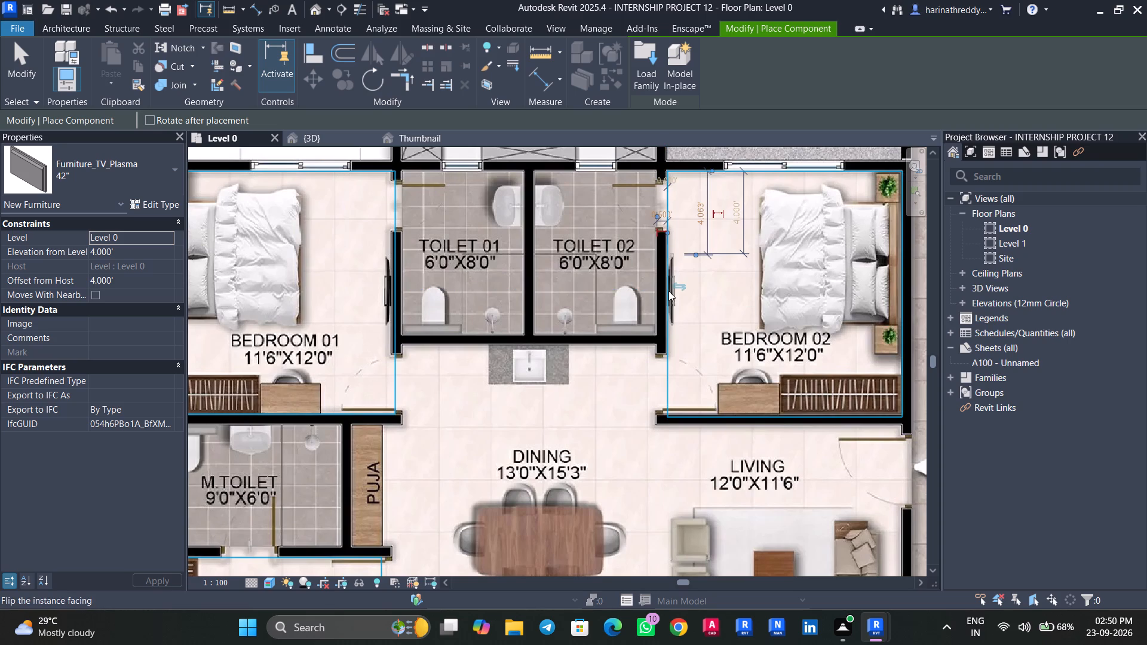
# Finish placing components and check the plasma TVs in unit 4's master bedroom, Bedroom 01 and Bedroom 02 against the plan image.
pyautogui.scroll(-7, 668, 291)
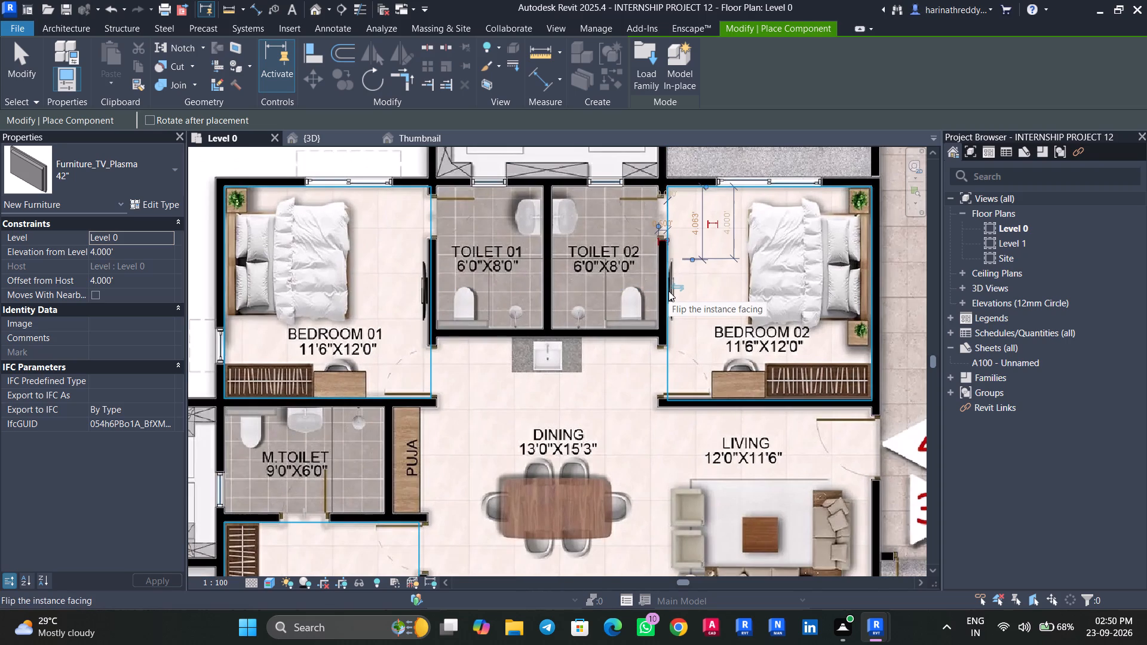
pyautogui.scroll(-3, 627, 364)
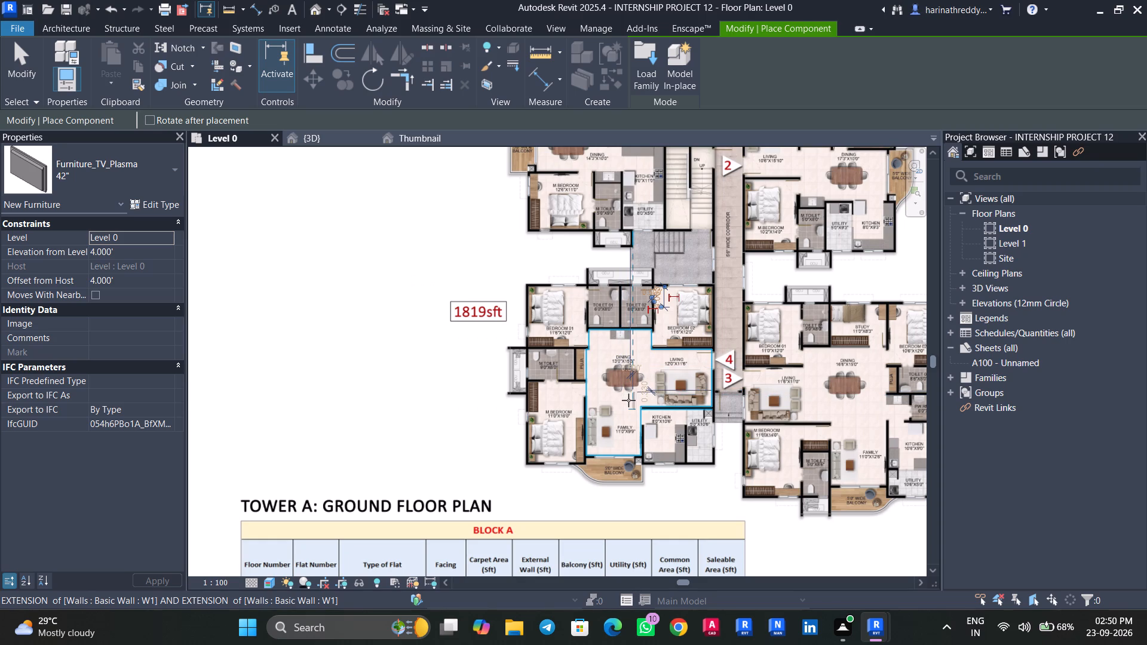
pyautogui.moveTo(628, 404); pyautogui.dragTo(581, 266, button='middle')
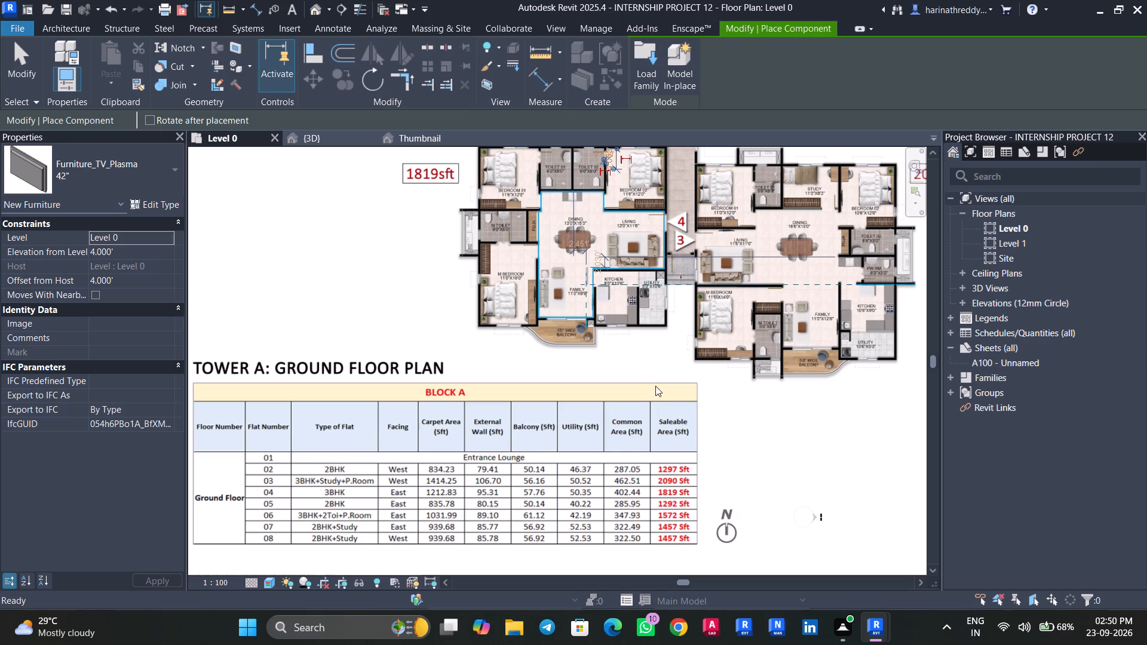
pyautogui.press('Escape')
pyautogui.press('Escape')
pyautogui.press('Escape')
pyautogui.press('Escape')
pyautogui.scroll(10, 517, 285)
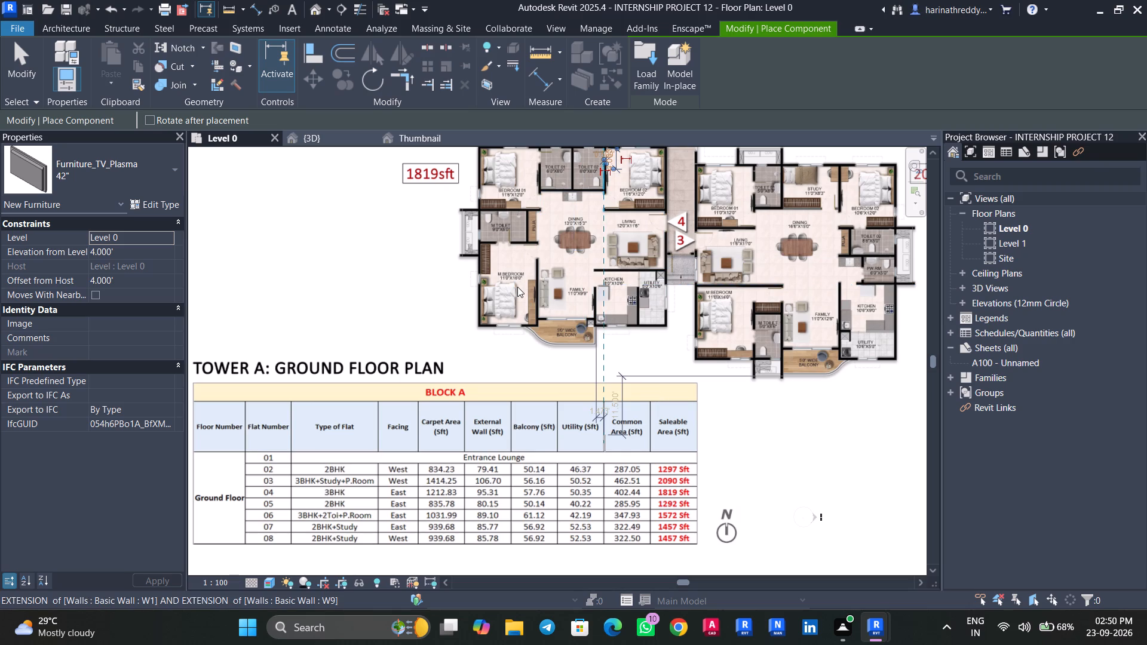
pyautogui.scroll(4, 519, 297)
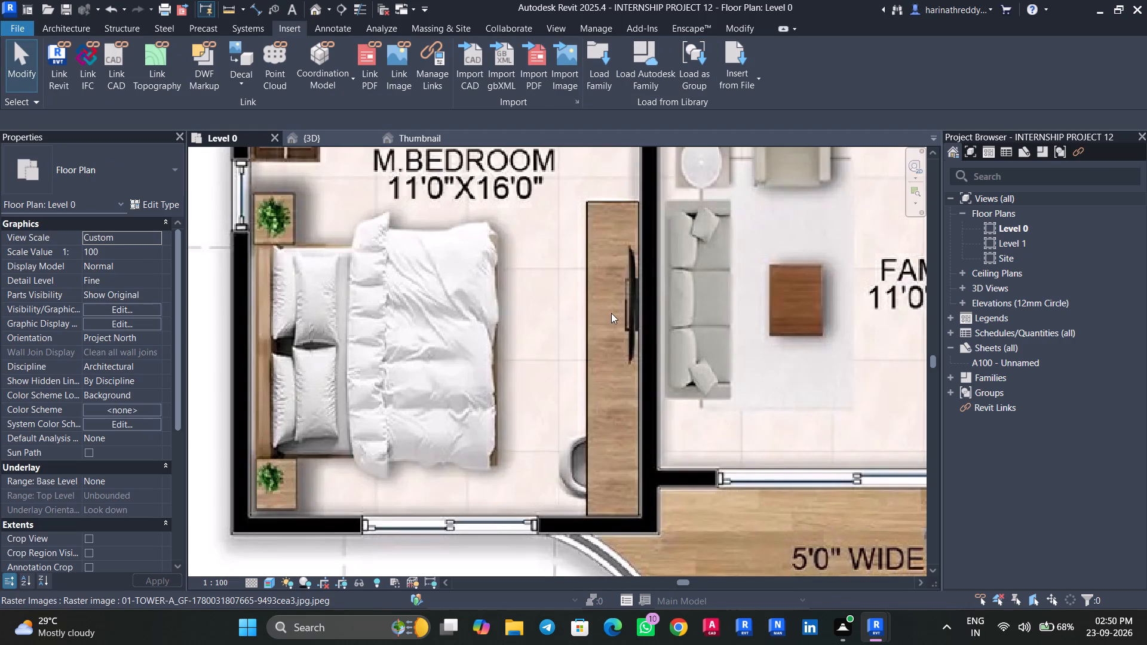
pyautogui.press('Tab')
pyautogui.scroll(-8, 594, 336)
pyautogui.moveTo(665, 282); pyautogui.dragTo(678, 435, button='middle')
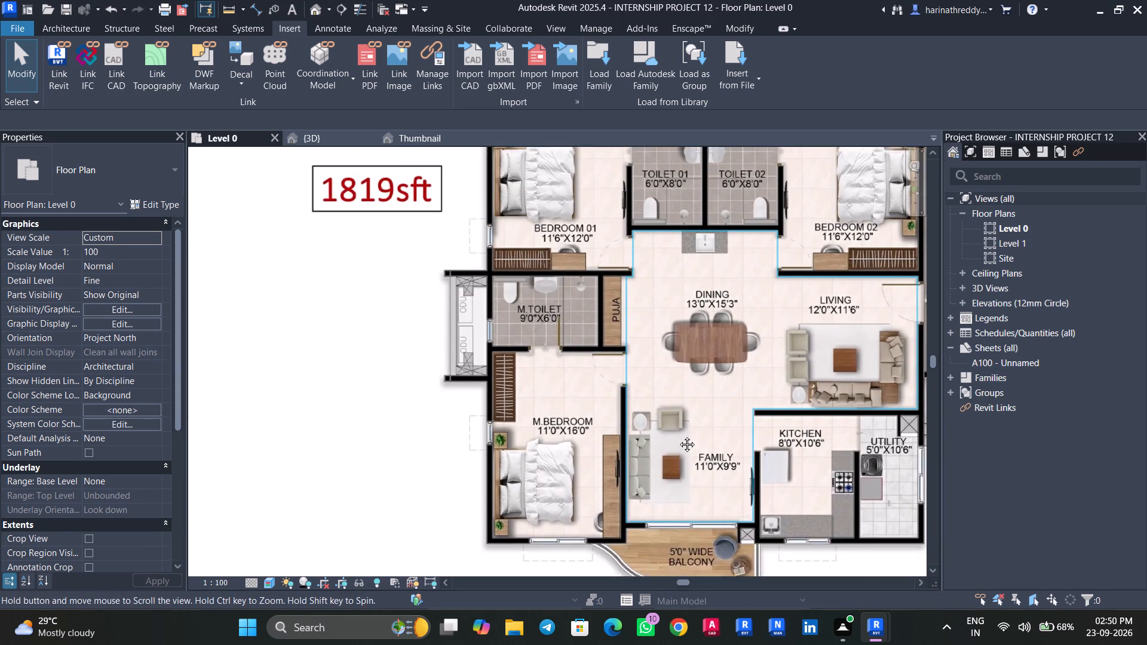
pyautogui.moveTo(678, 435); pyautogui.dragTo(679, 432, button='middle')
pyautogui.moveTo(658, 324); pyautogui.dragTo(667, 397, button='middle')
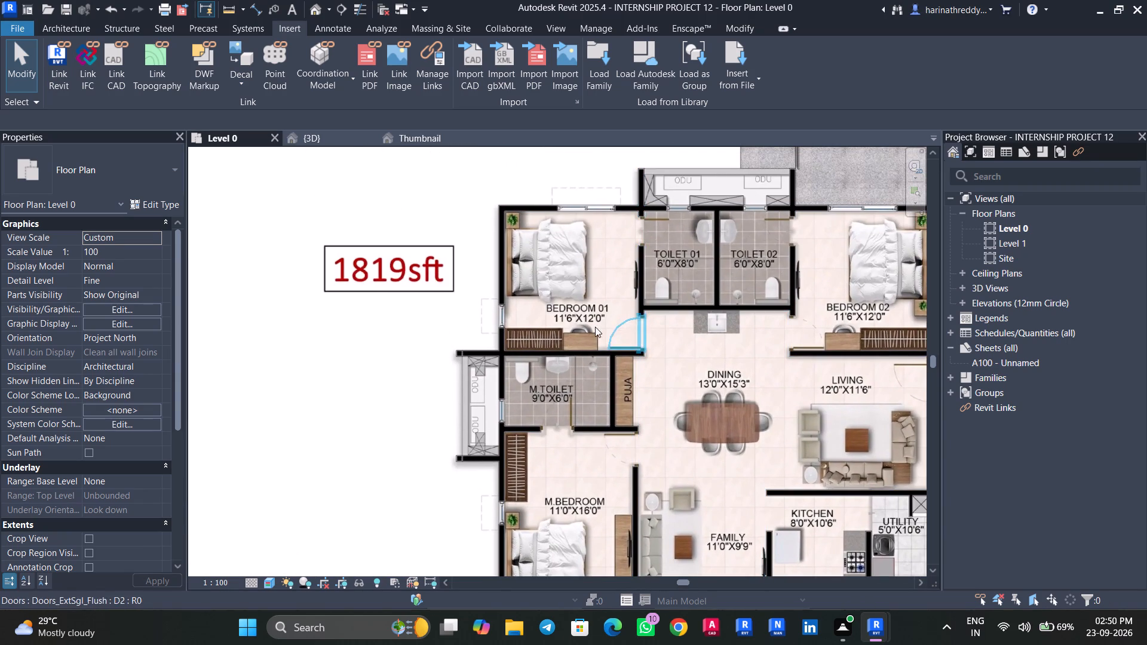
pyautogui.moveTo(772, 365); pyautogui.dragTo(634, 416, button='middle')
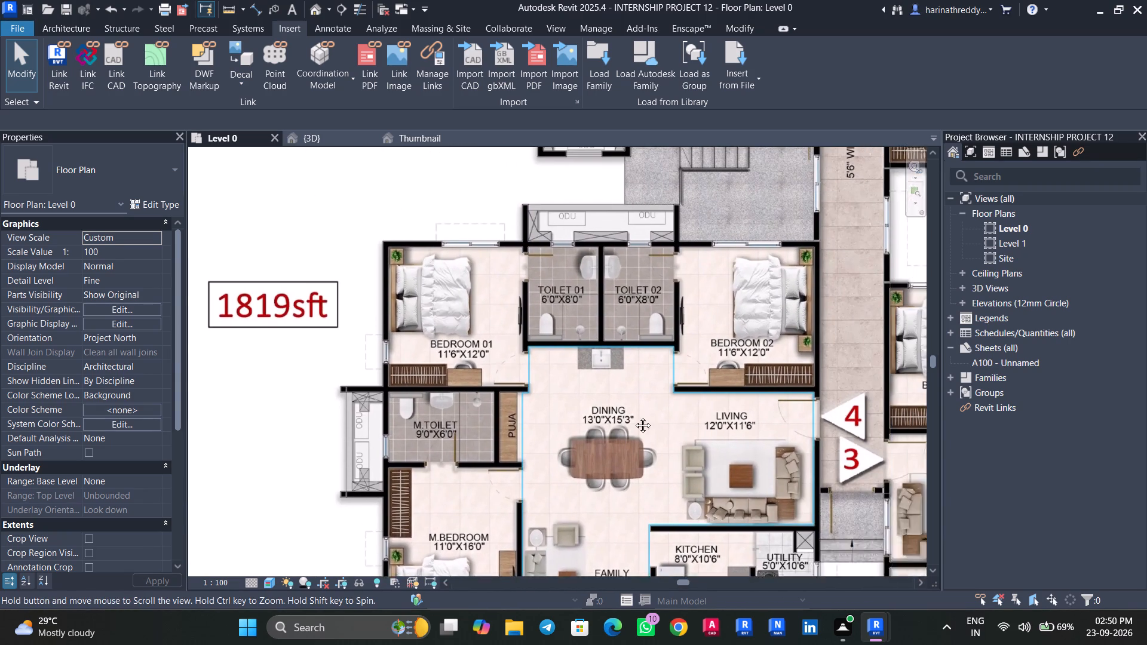
pyautogui.moveTo(634, 416); pyautogui.dragTo(601, 469, button='middle')
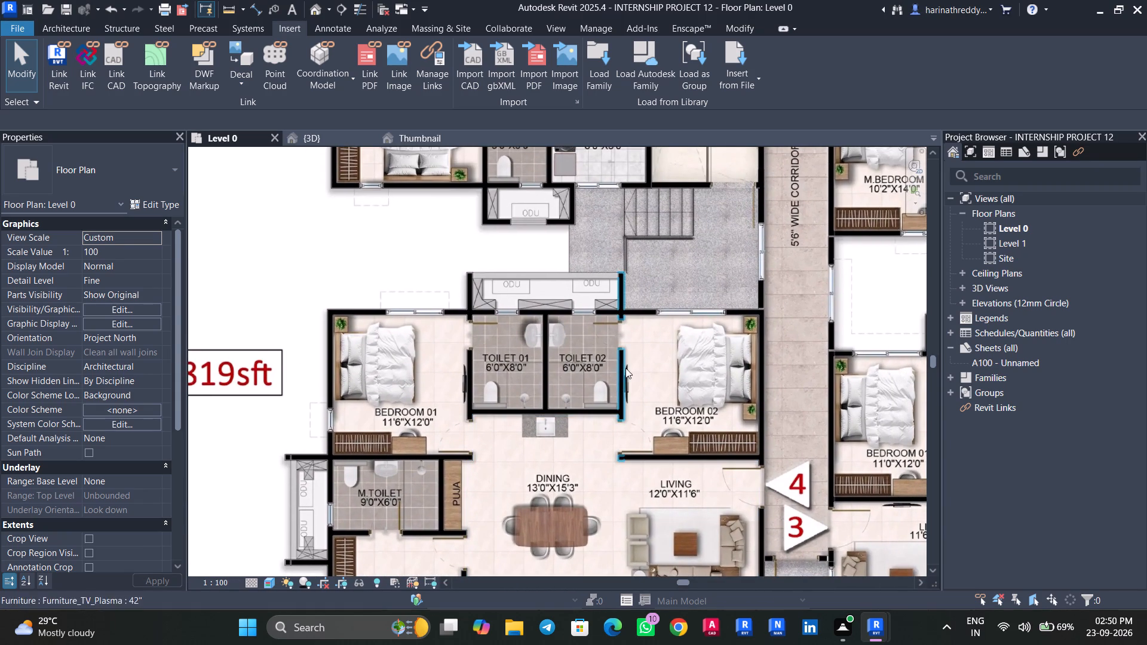
# Place a 42" Furniture_TV_Plasma in unit 3's master bedroom, rotated to face the bed from the M.Toilet wall.
pyautogui.scroll(-8, 646, 407)
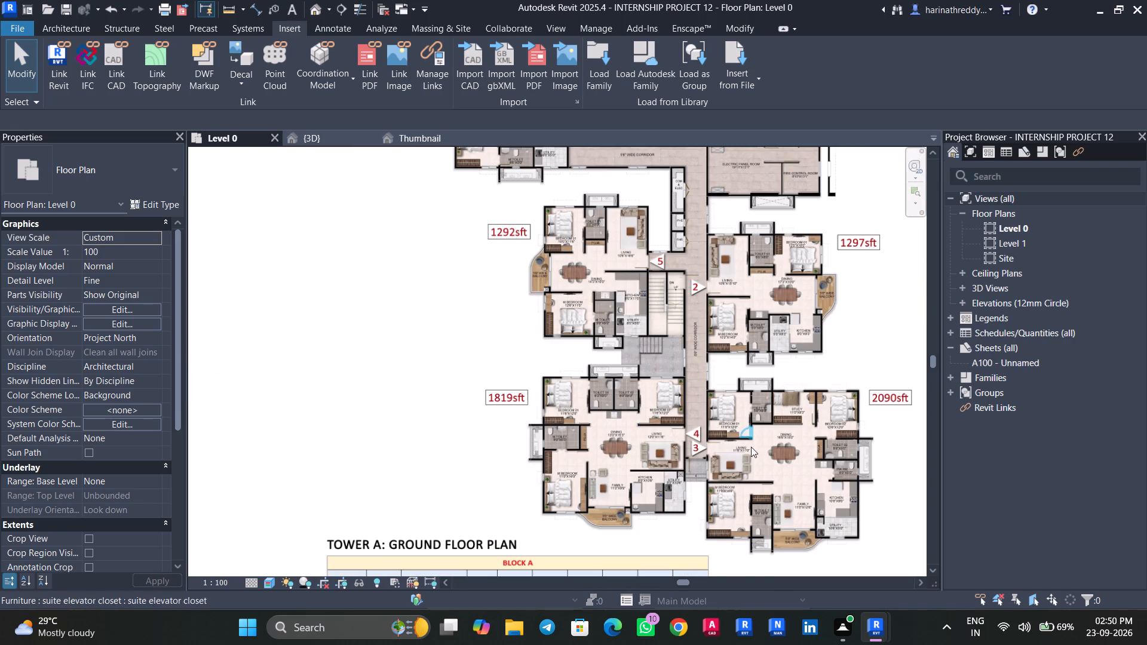
pyautogui.scroll(9, 786, 475)
pyautogui.moveTo(774, 453); pyautogui.dragTo(720, 357, button='middle')
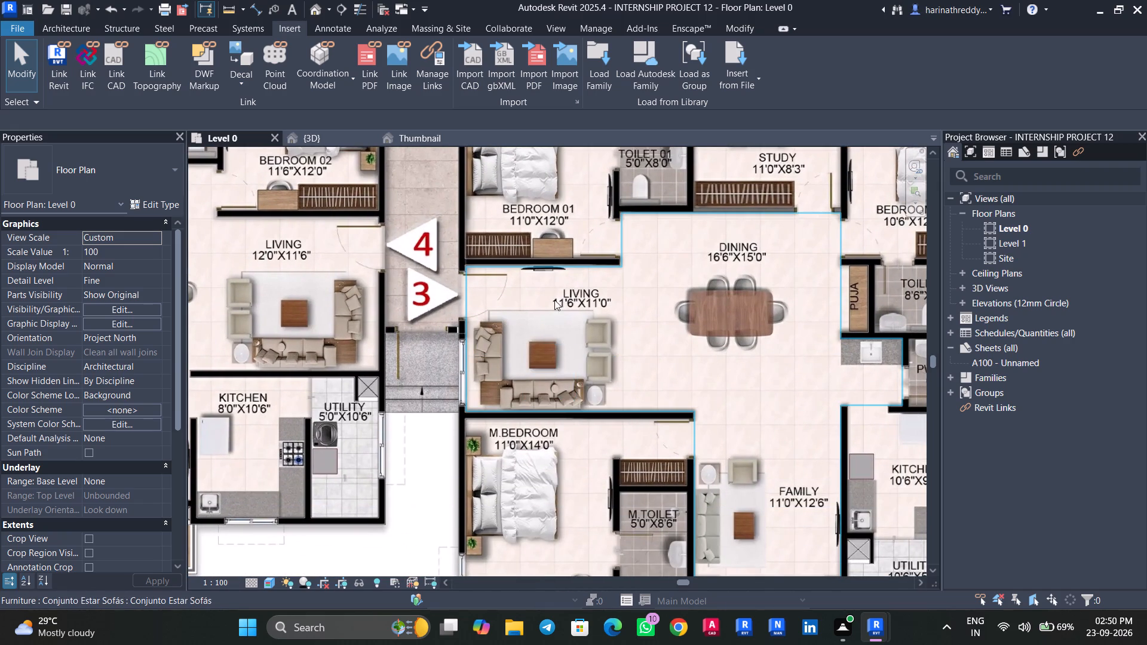
pyautogui.write('cm')
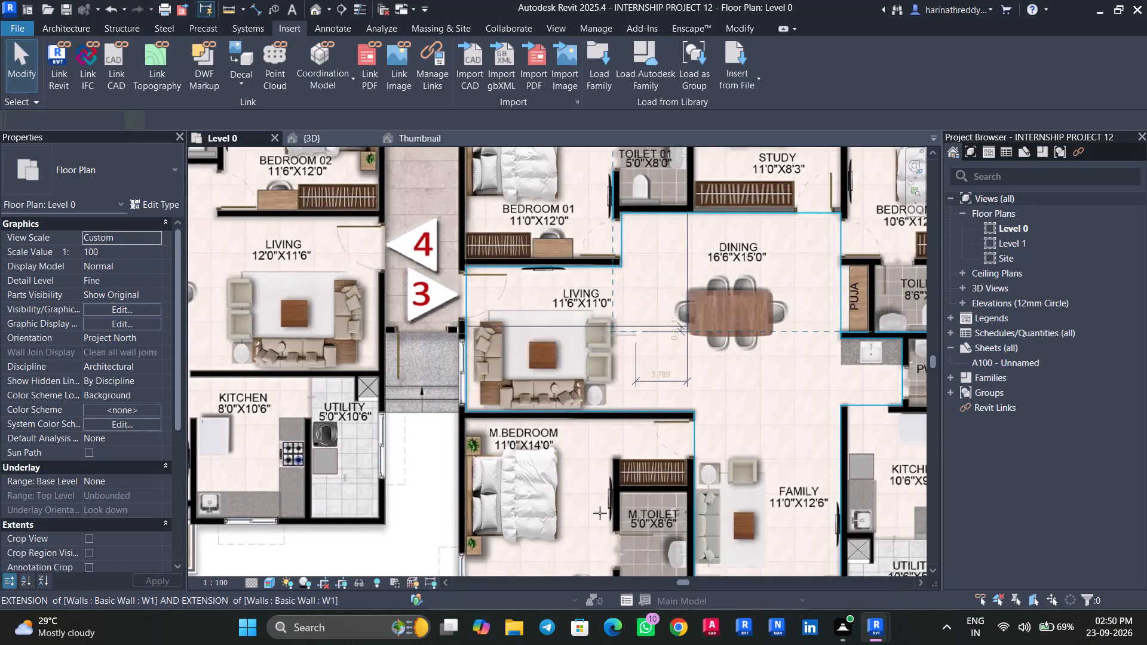
pyautogui.scroll(5, 600, 512)
pyautogui.press('space')
pyautogui.press('space')
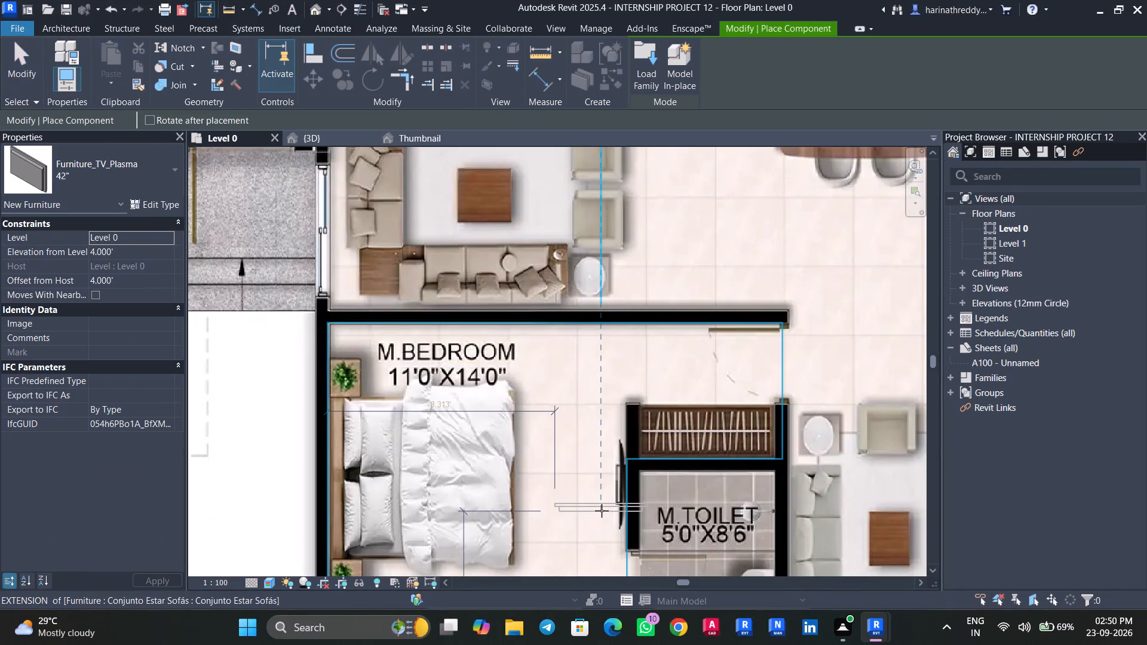
pyautogui.press('space')
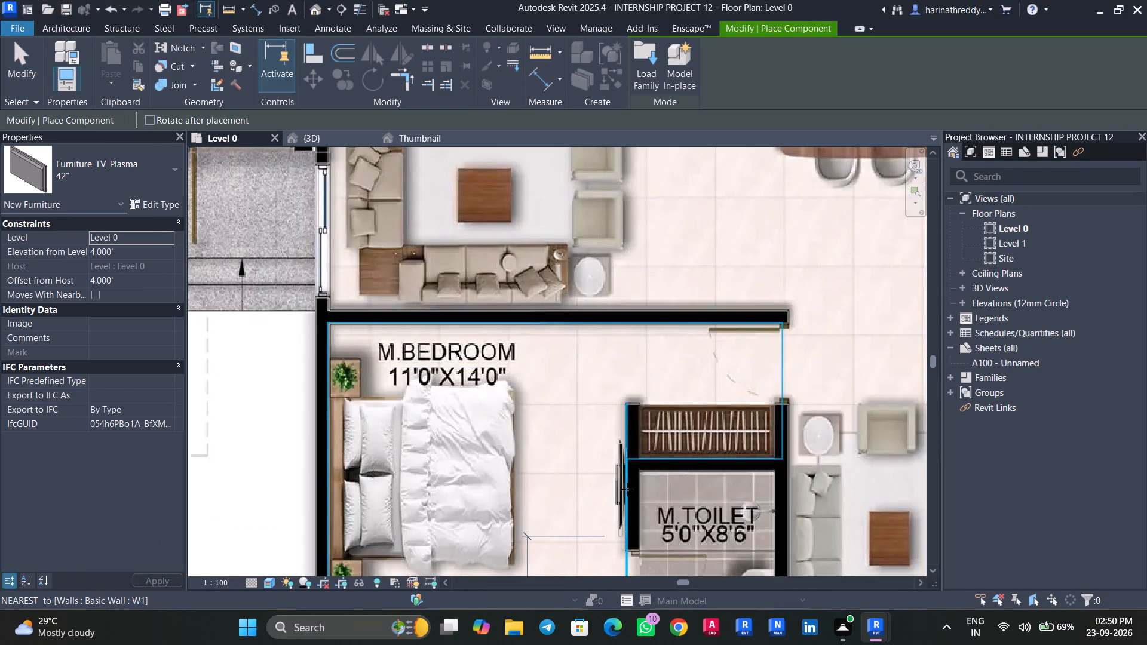
pyautogui.click(627, 489)
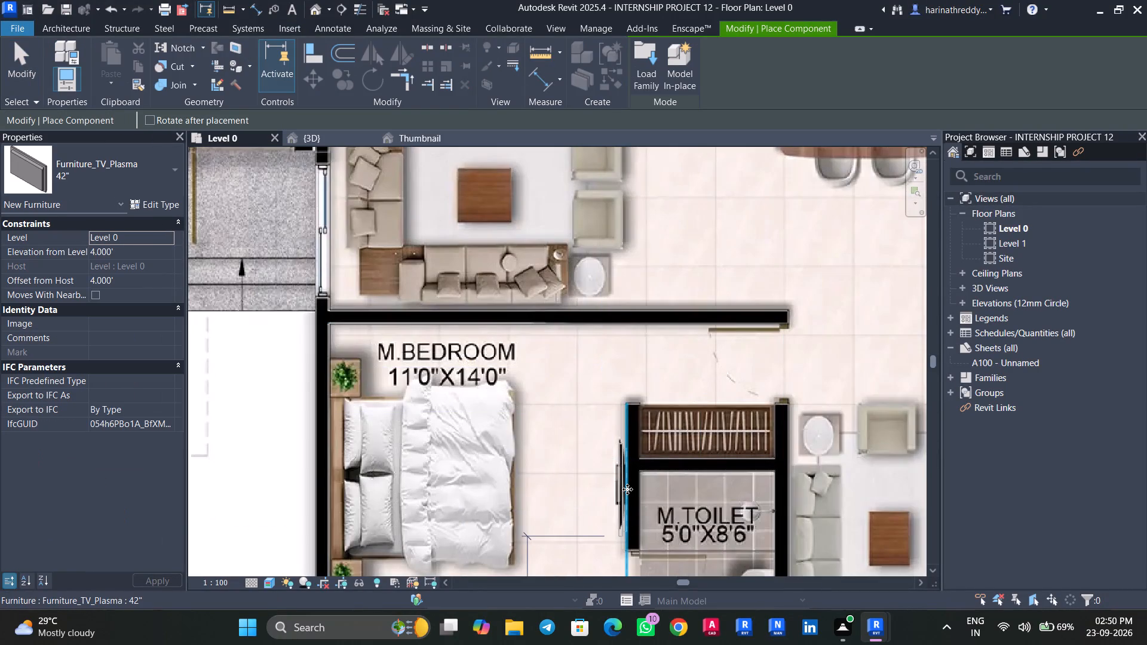
# Place a 42" Furniture_TV_Plasma in unit 3's Bedroom 02, rotated to face the bed from the wall shared with the study.
pyautogui.scroll(-11, 627, 489)
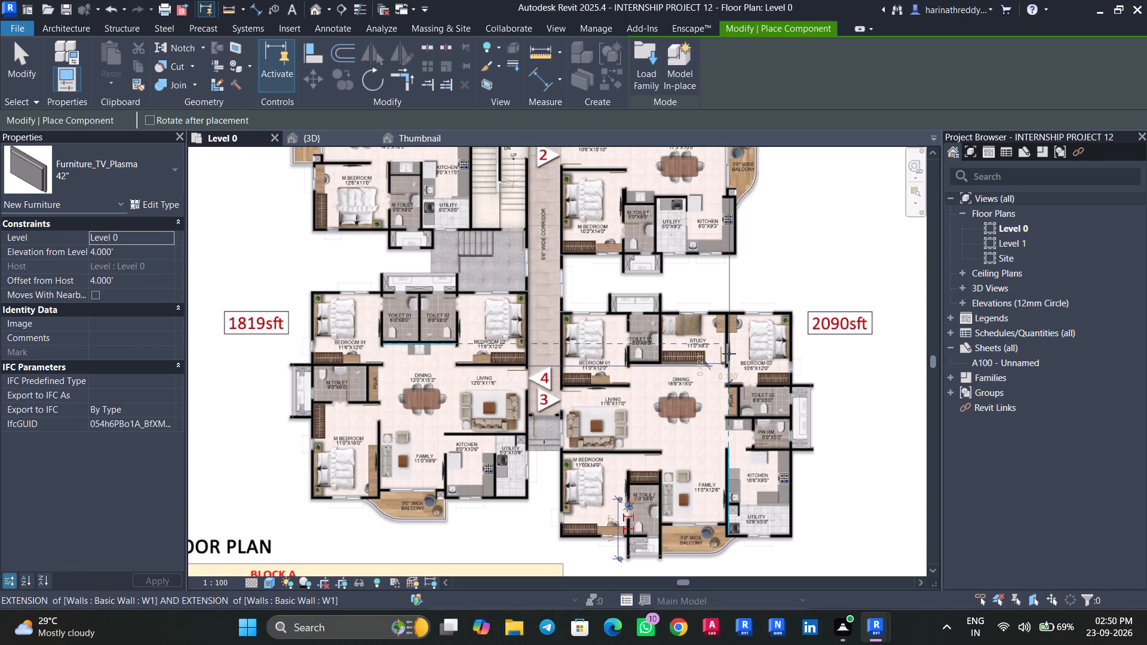
pyautogui.scroll(10, 729, 354)
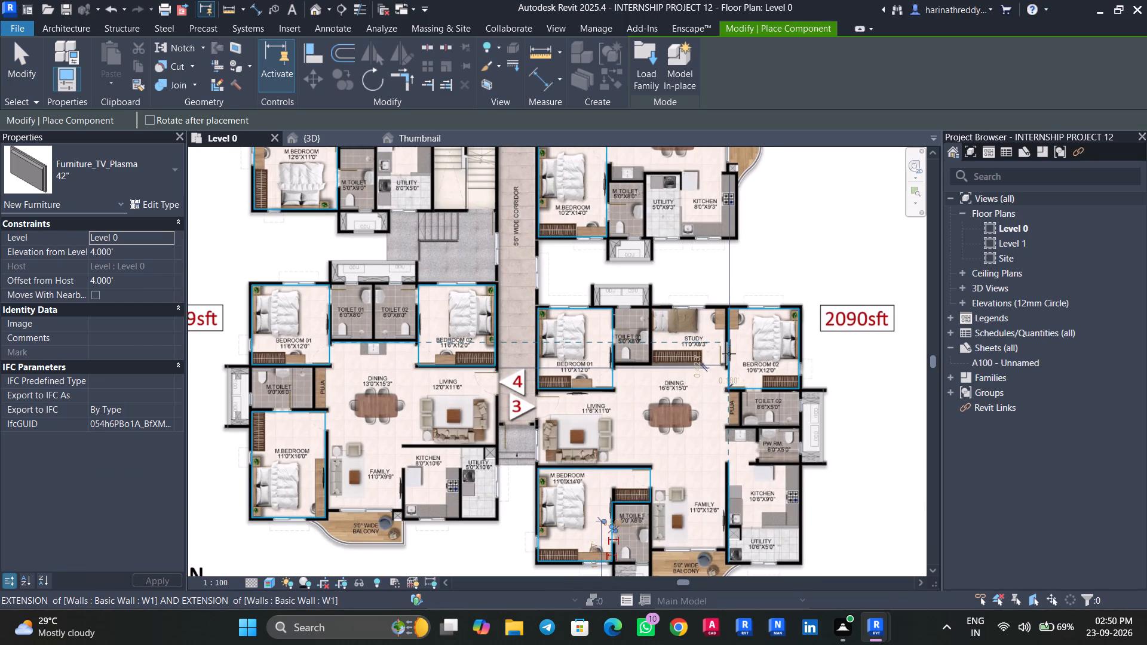
pyautogui.scroll(8, 729, 354)
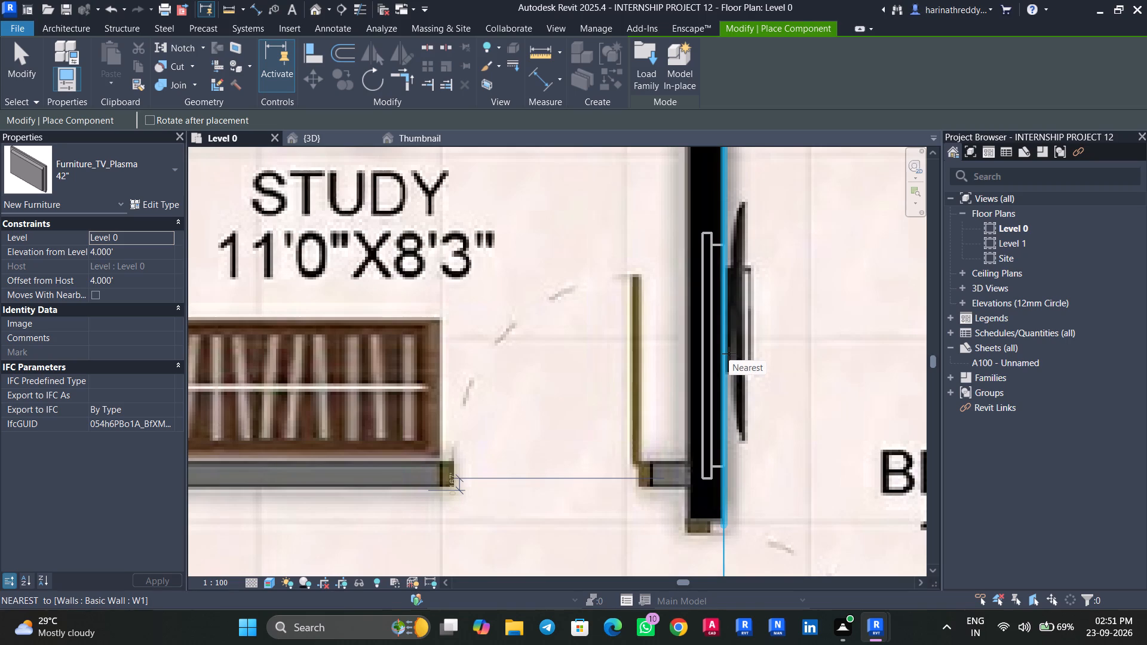
pyautogui.press('space')
pyautogui.press('space')
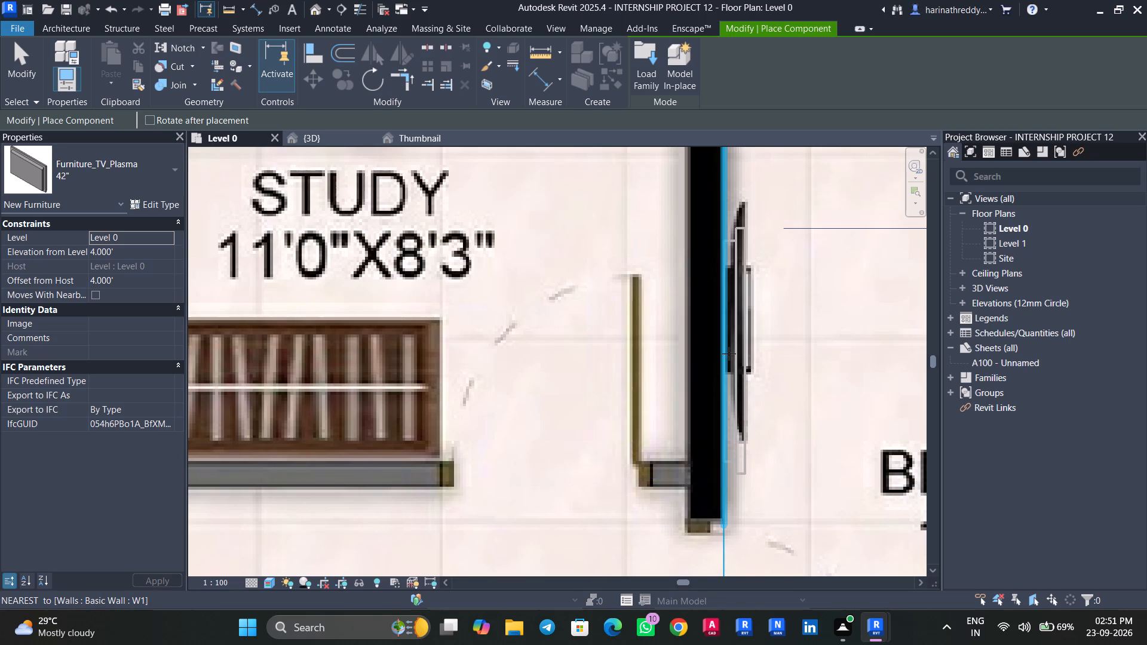
pyautogui.click(729, 354)
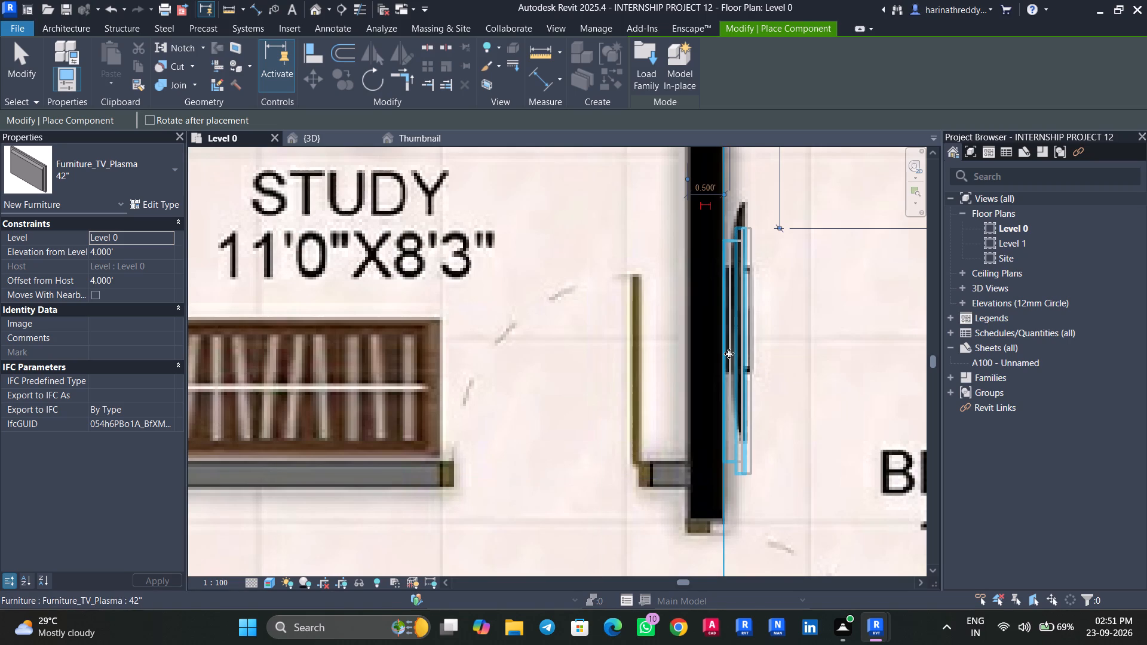
pyautogui.scroll(-9, 729, 354)
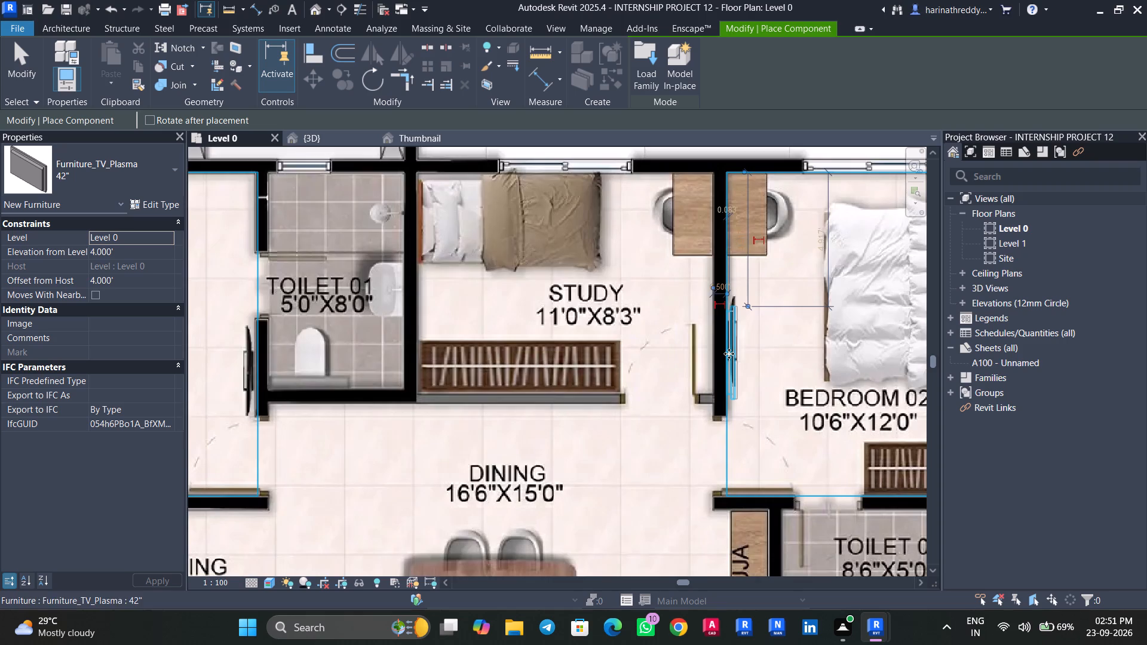
pyautogui.scroll(-4, 729, 354)
pyautogui.moveTo(729, 354); pyautogui.dragTo(741, 411, button='middle')
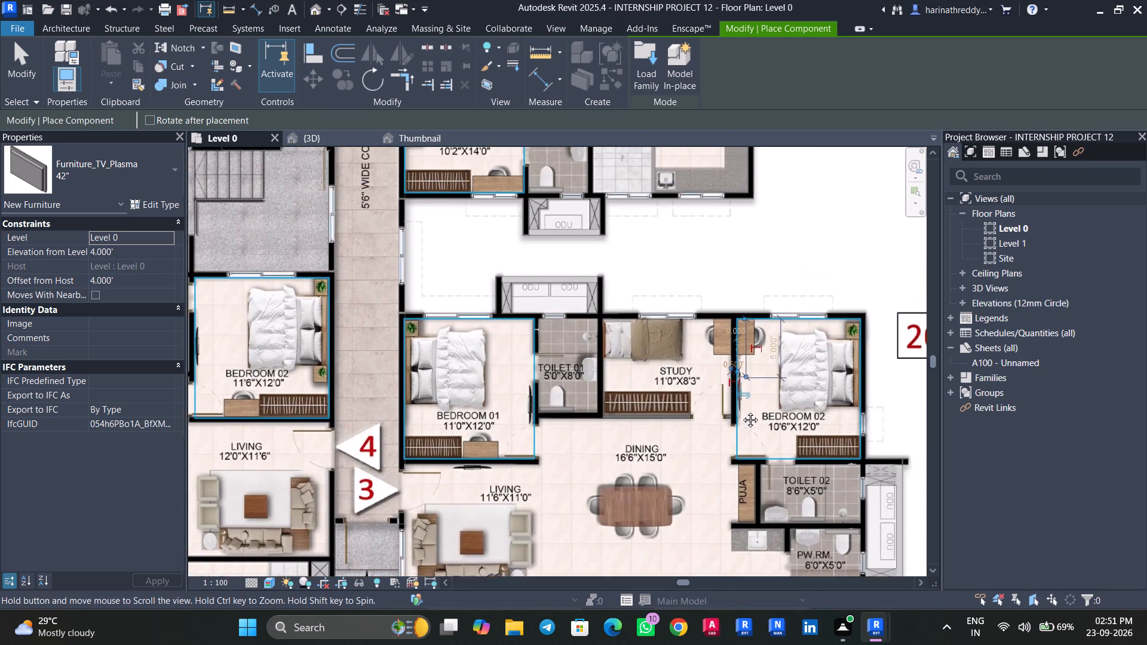
pyautogui.moveTo(741, 411); pyautogui.dragTo(743, 429, button='middle')
pyautogui.scroll(-11, 743, 429)
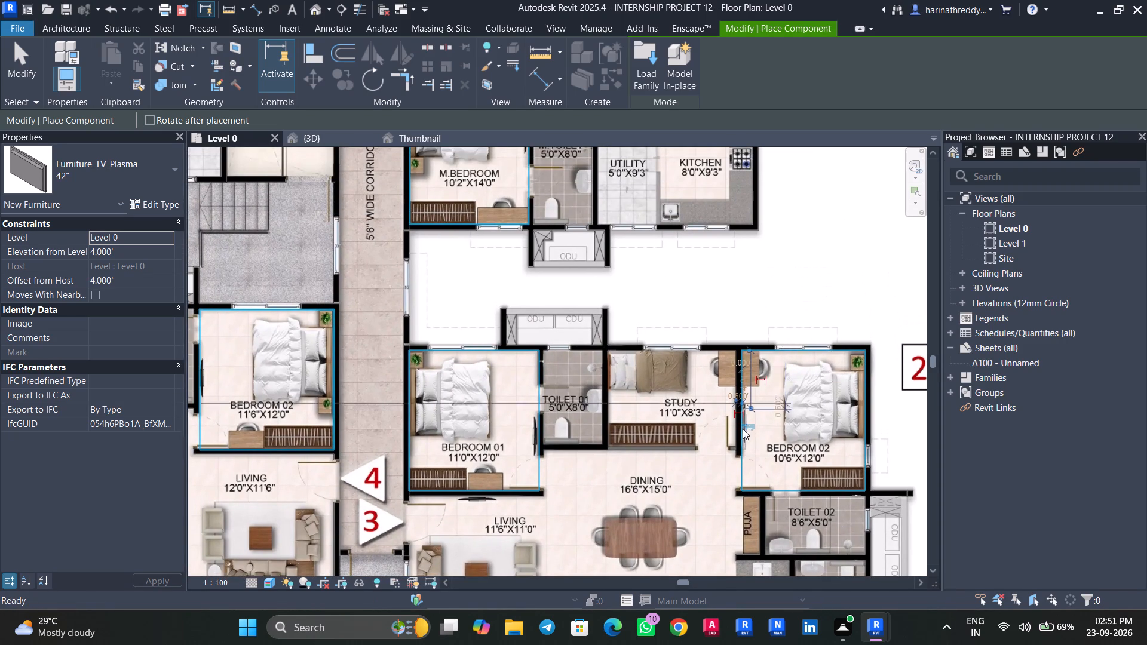
pyautogui.scroll(10, 743, 429)
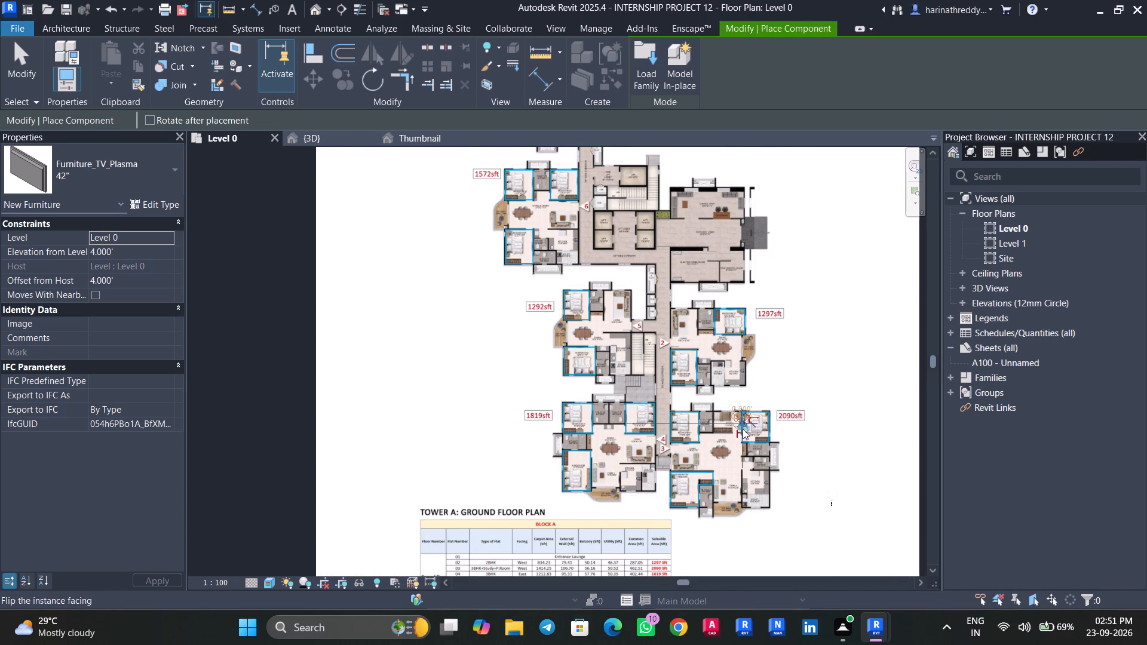
pyautogui.press('Escape')
pyautogui.press('Escape')
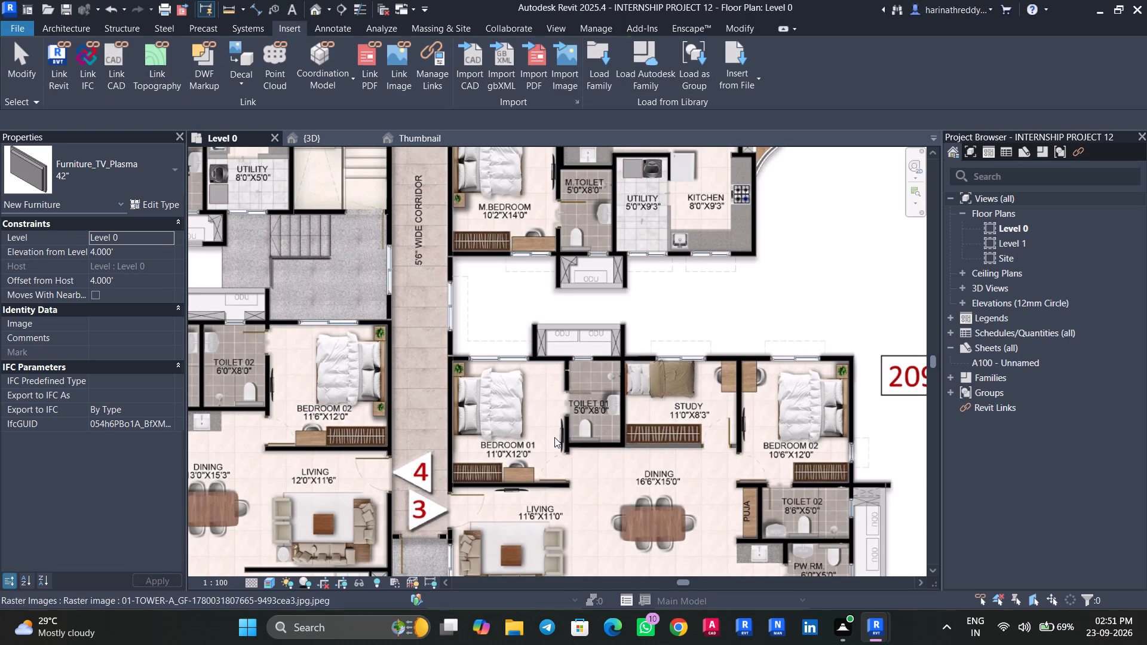
pyautogui.press('Escape')
pyautogui.press('Escape')
# Place a 42" Furniture_TV_Plasma in unit 3's Bedroom 01, rotated to face the bed from the Toilet 01 wall.
pyautogui.press('Tab')
pyautogui.press('Tab')
pyautogui.scroll(7, 559, 436)
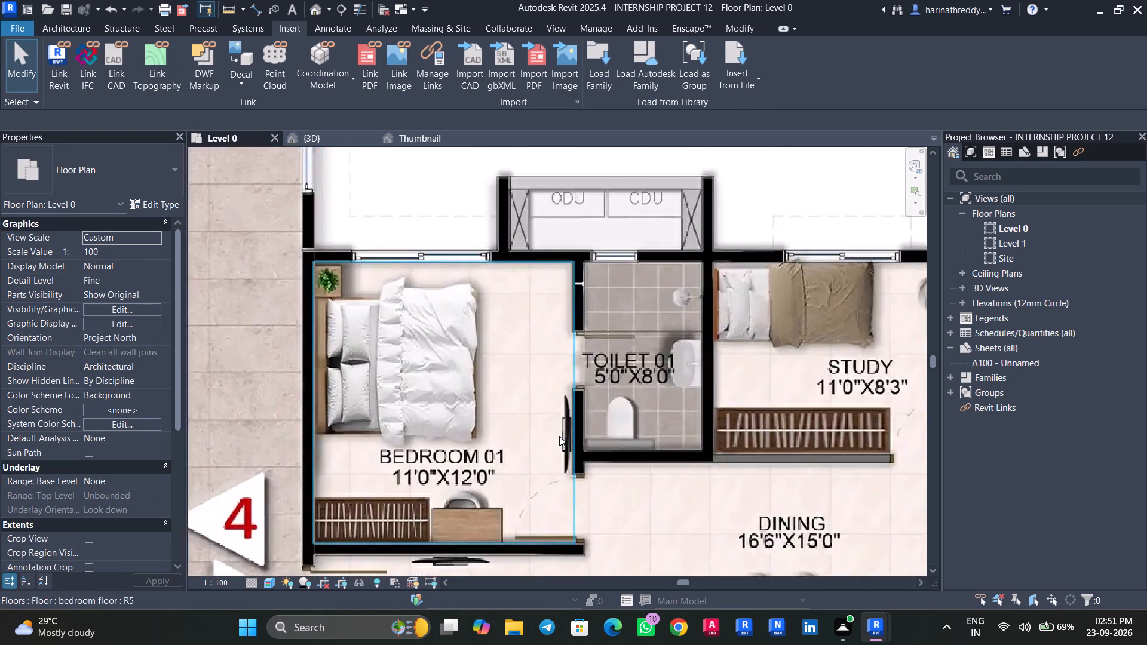
pyautogui.scroll(3, 559, 436)
pyautogui.press('Tab')
pyautogui.press('Tab')
pyautogui.write('cm')
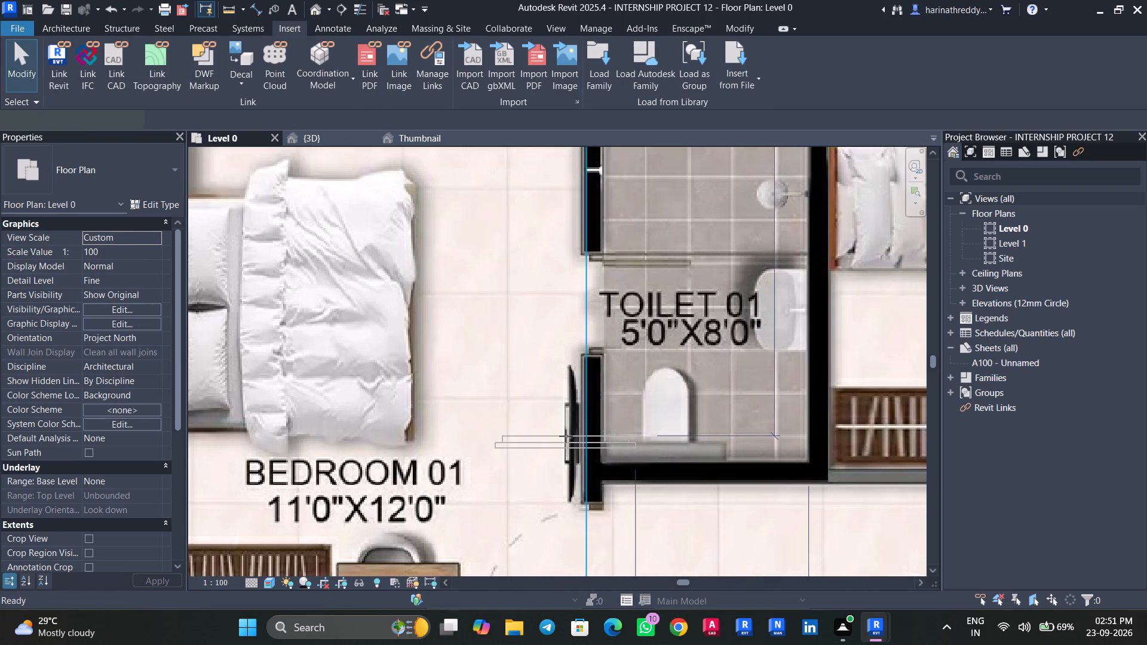
pyautogui.press('space')
pyautogui.press('space')
pyautogui.press('space')
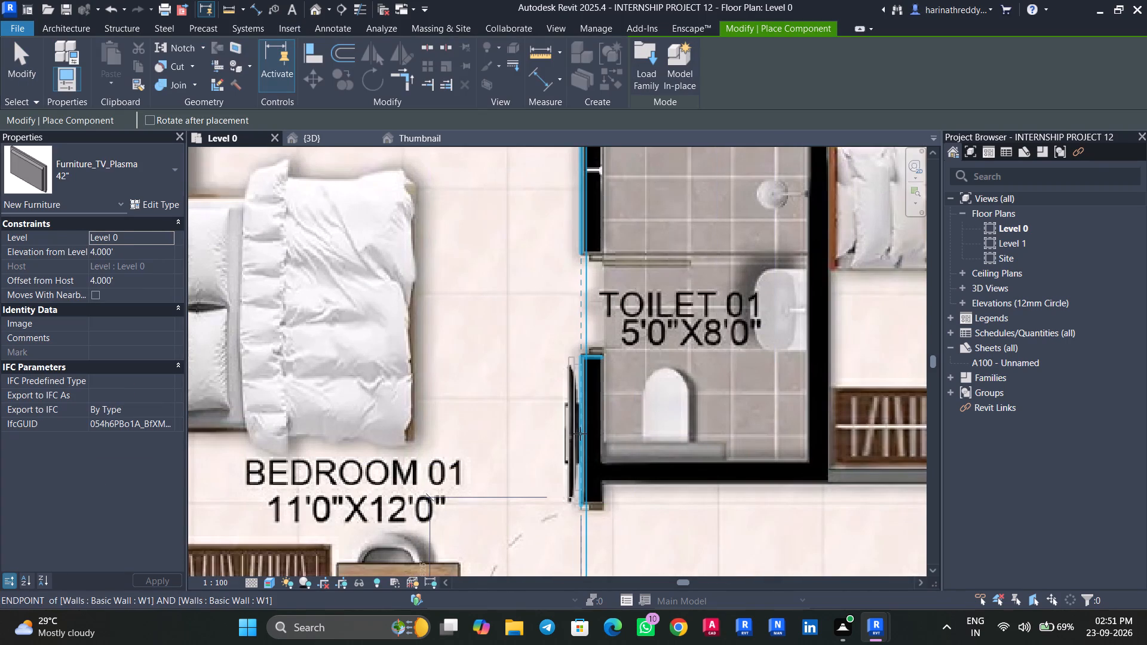
pyautogui.click(580, 434)
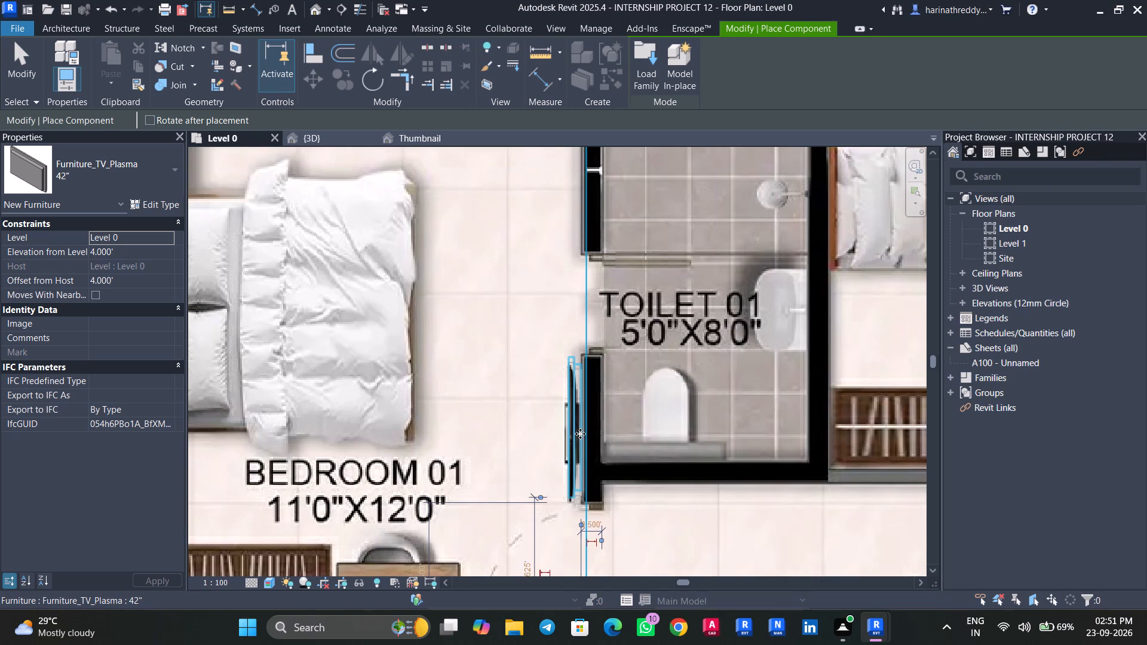
pyautogui.press('Escape')
pyautogui.press('Escape')
pyautogui.press('Escape')
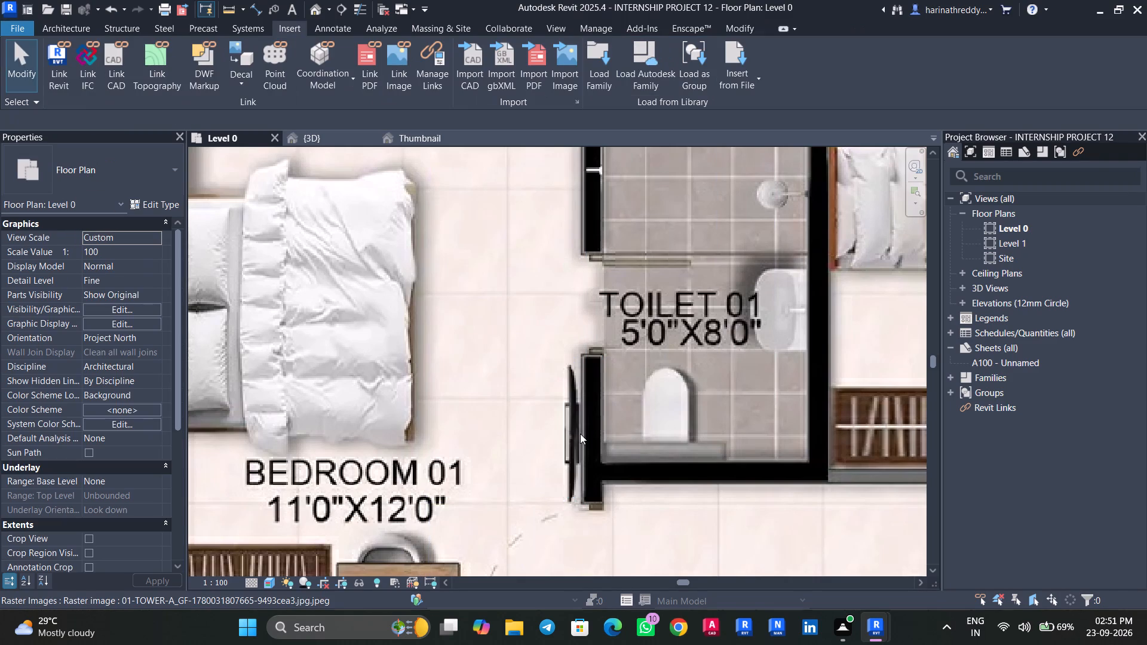
# Check the plasma TVs in unit 3's Bedroom 01, Bedroom 02 and master bedroom against the plan image.
pyautogui.press('Tab')
pyautogui.press('Tab')
pyautogui.press('Tab')
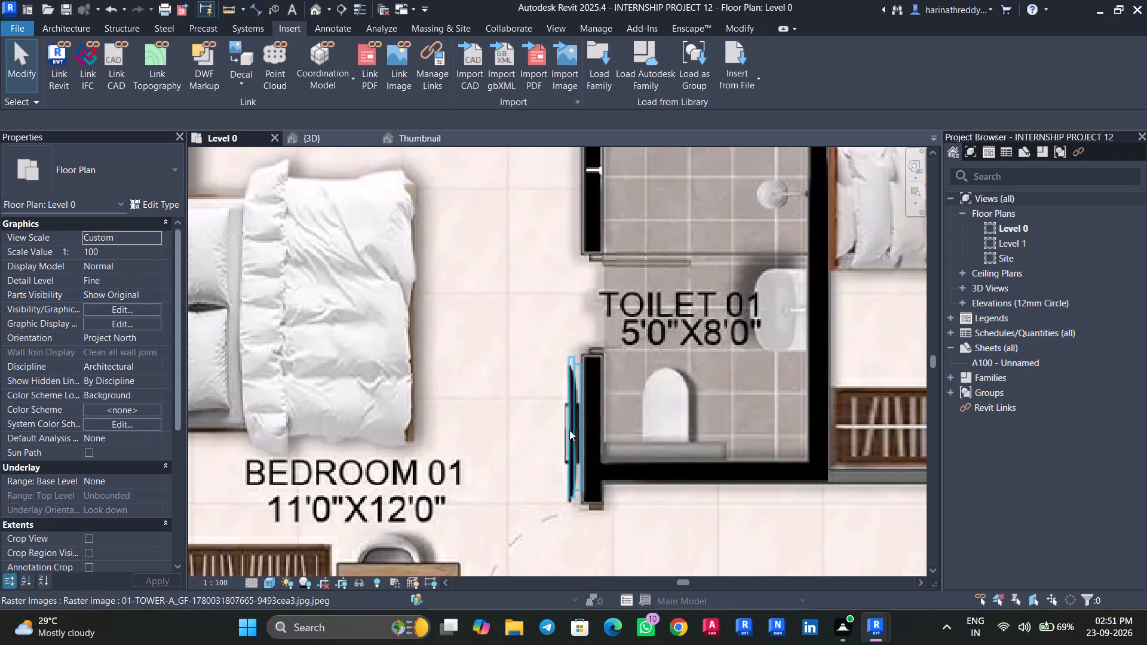
pyautogui.scroll(-9, 568, 430)
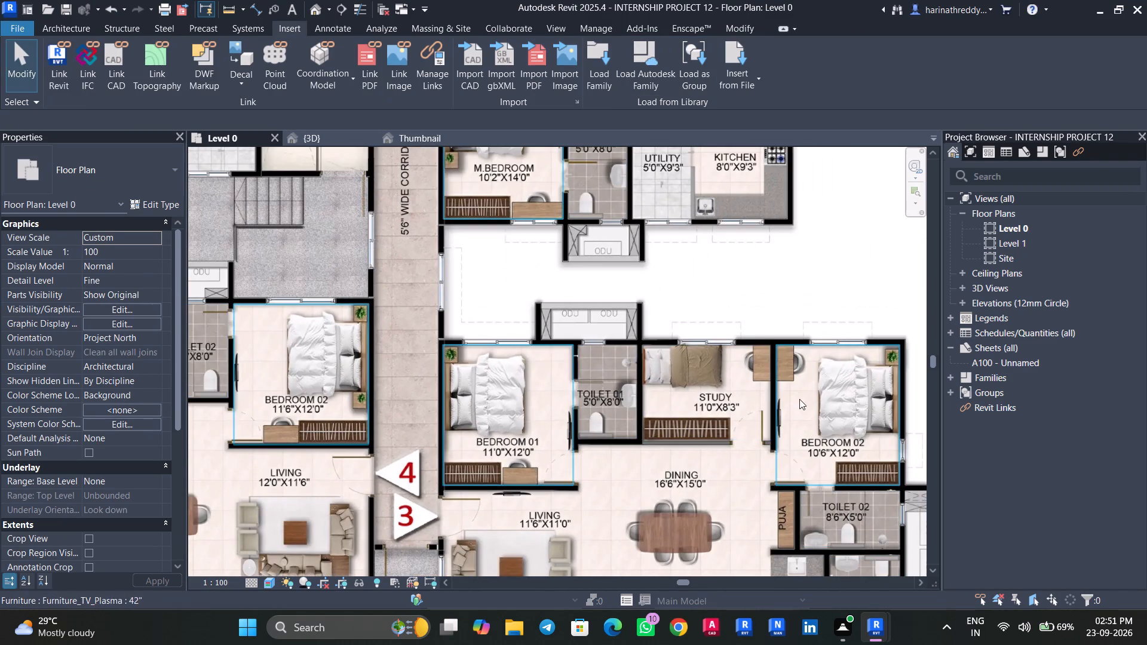
pyautogui.press('Tab')
pyautogui.moveTo(726, 484); pyautogui.dragTo(697, 352, button='middle')
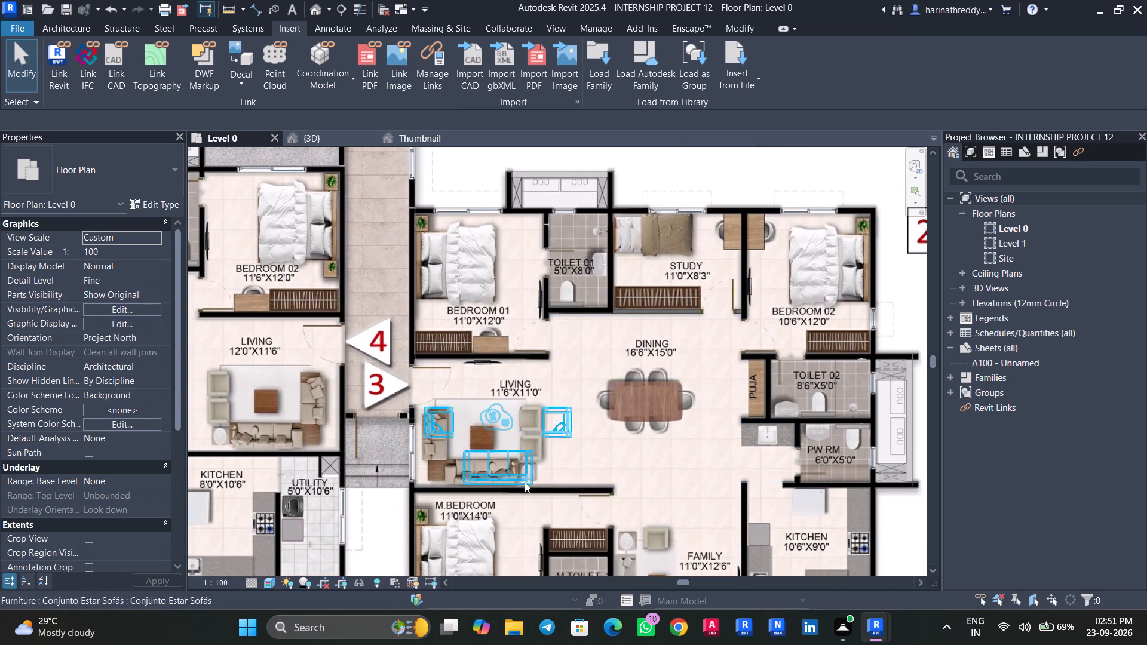
pyautogui.moveTo(554, 481); pyautogui.dragTo(575, 348, button='middle')
pyautogui.press('Tab')
pyautogui.press('Tab')
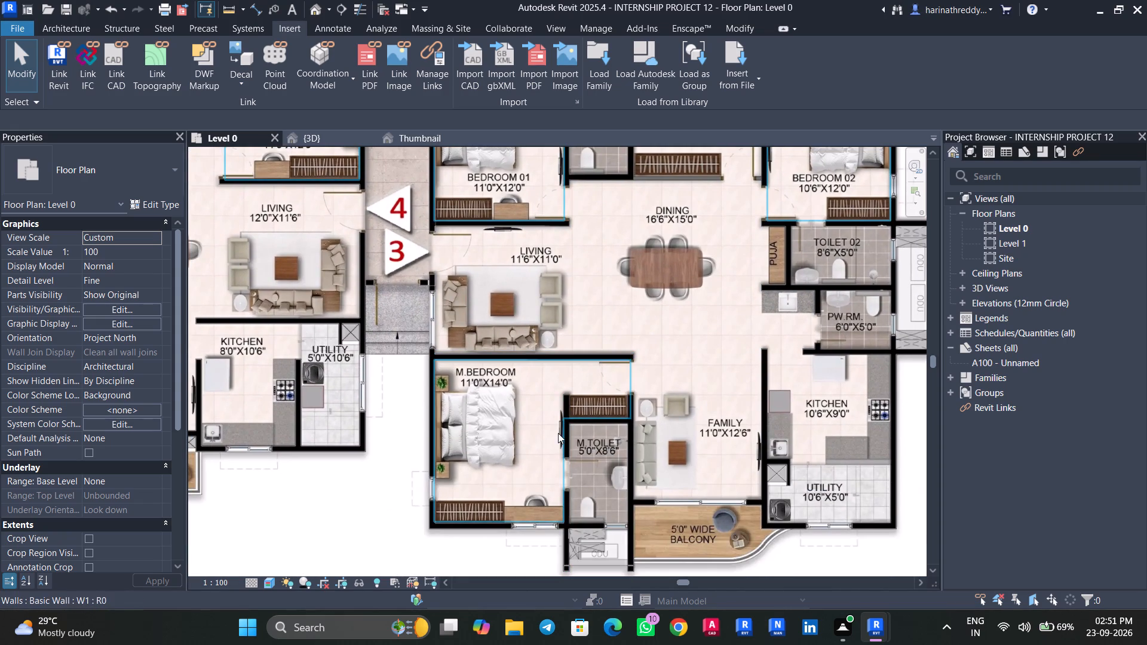
# Check the plasma TV on the M.Toilet wall of unit 3's master bedroom against the plan image.
pyautogui.press('Tab')
pyautogui.scroll(9, 558, 433)
pyautogui.press('Tab')
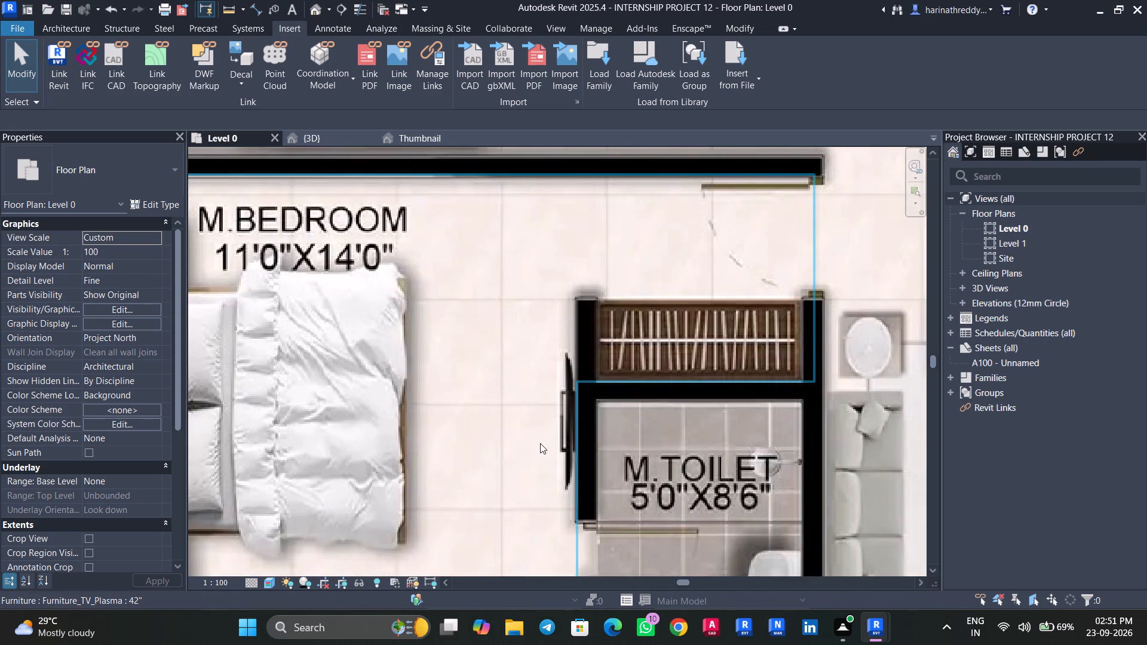
pyautogui.scroll(-6, 523, 448)
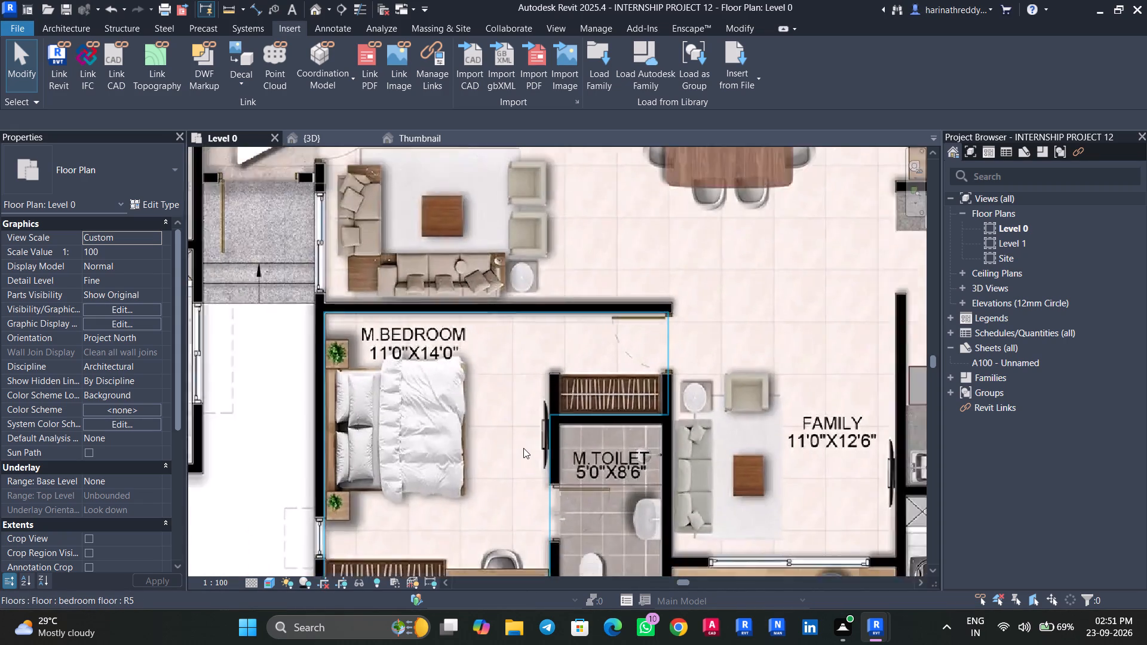
pyautogui.scroll(-4, 523, 448)
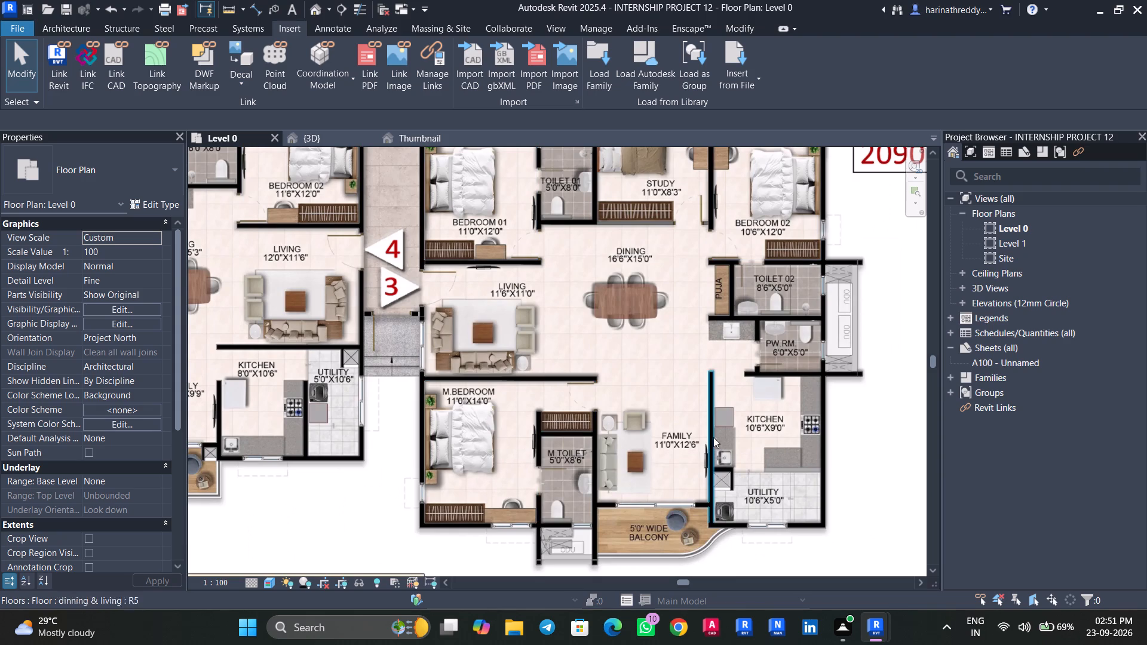
pyautogui.scroll(-4, 664, 438)
# Place a 42" Furniture_TV_Plasma in unit 2's master bedroom, rotated to face the bed from the M.Toilet wall.
pyautogui.moveTo(659, 381); pyautogui.dragTo(673, 437, button='middle')
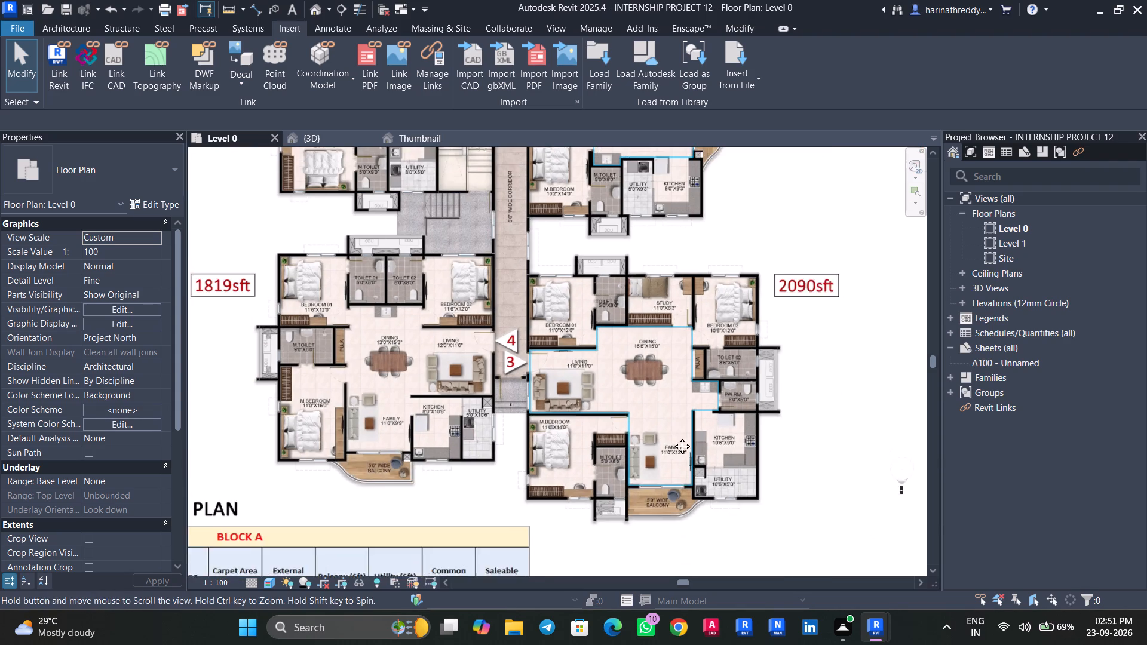
pyautogui.moveTo(673, 437); pyautogui.dragTo(686, 495, button='middle')
pyautogui.scroll(5, 606, 413)
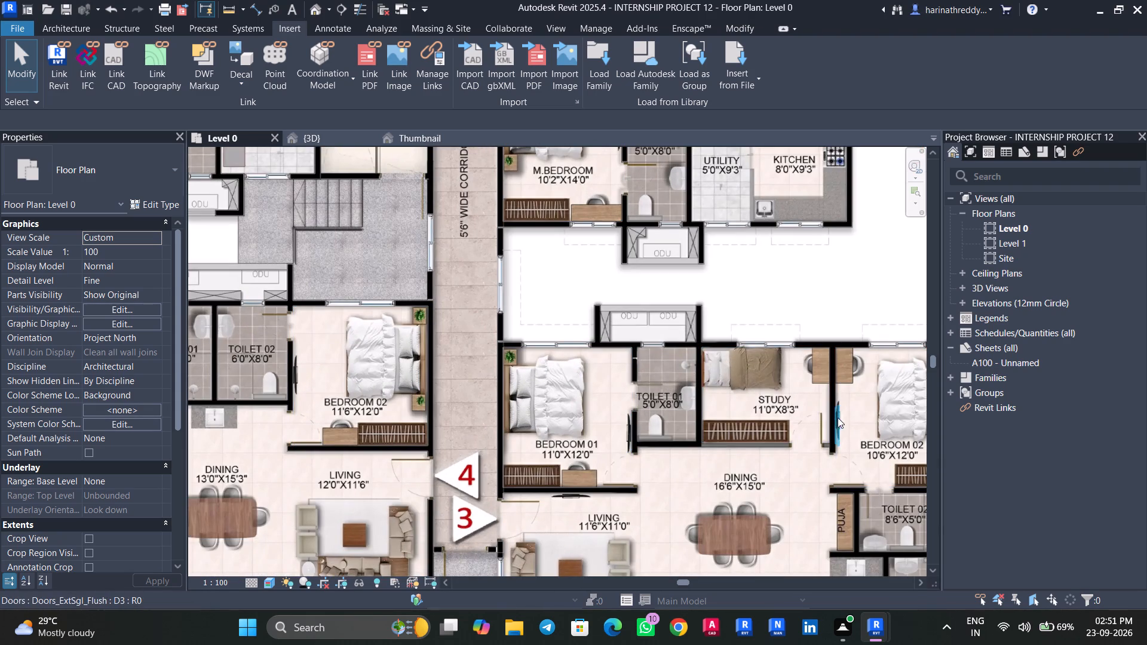
pyautogui.moveTo(820, 293); pyautogui.dragTo(824, 296, button='middle')
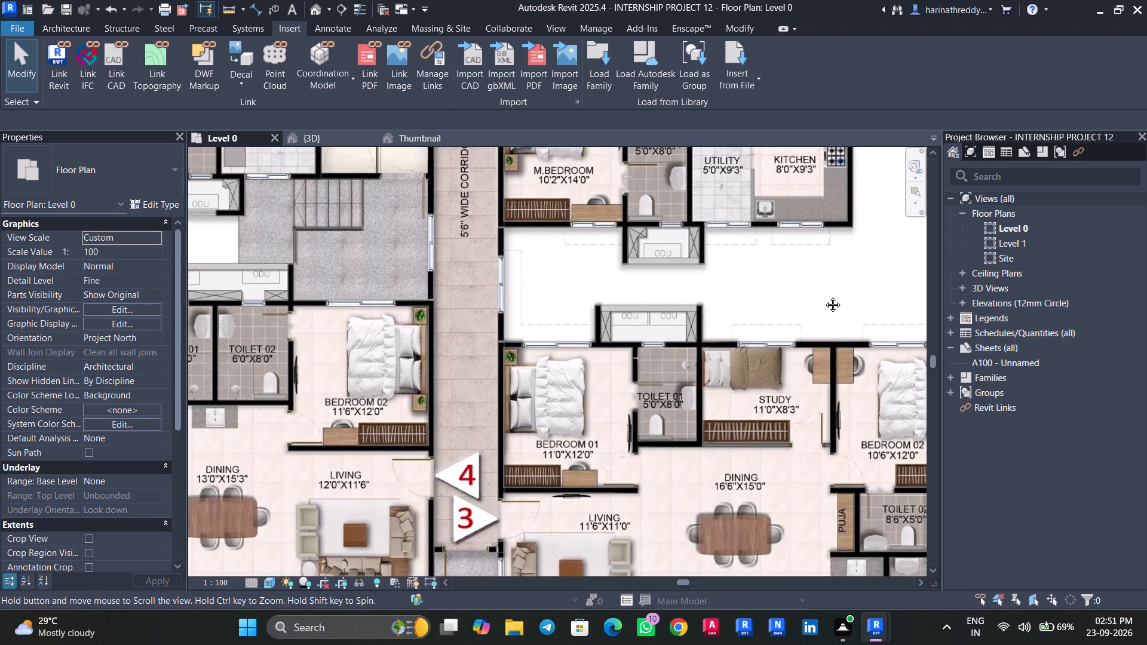
pyautogui.moveTo(824, 296); pyautogui.dragTo(835, 472, button='middle')
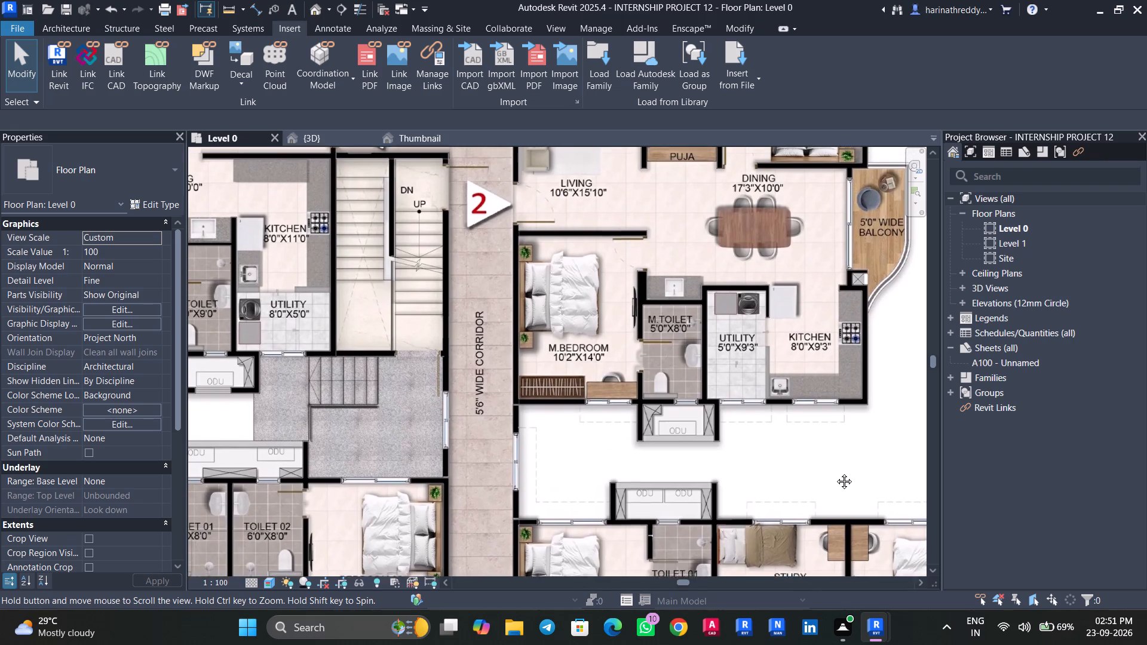
pyautogui.moveTo(835, 472); pyautogui.dragTo(857, 568, button='middle')
pyautogui.scroll(5, 654, 414)
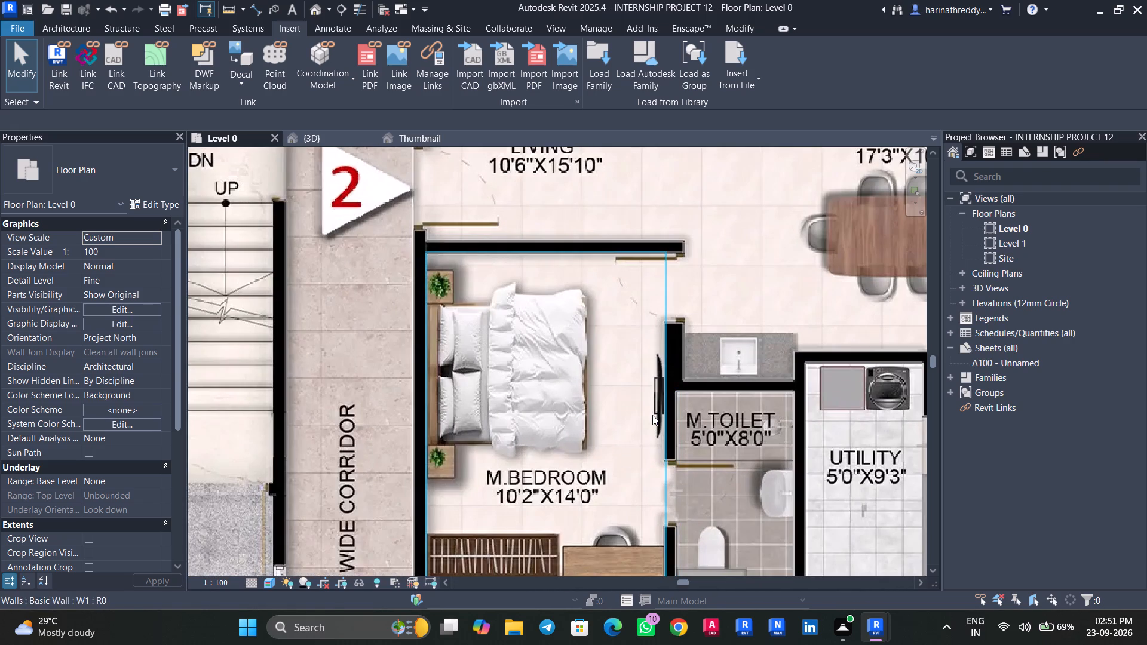
pyautogui.write('cm')
pyautogui.press('space')
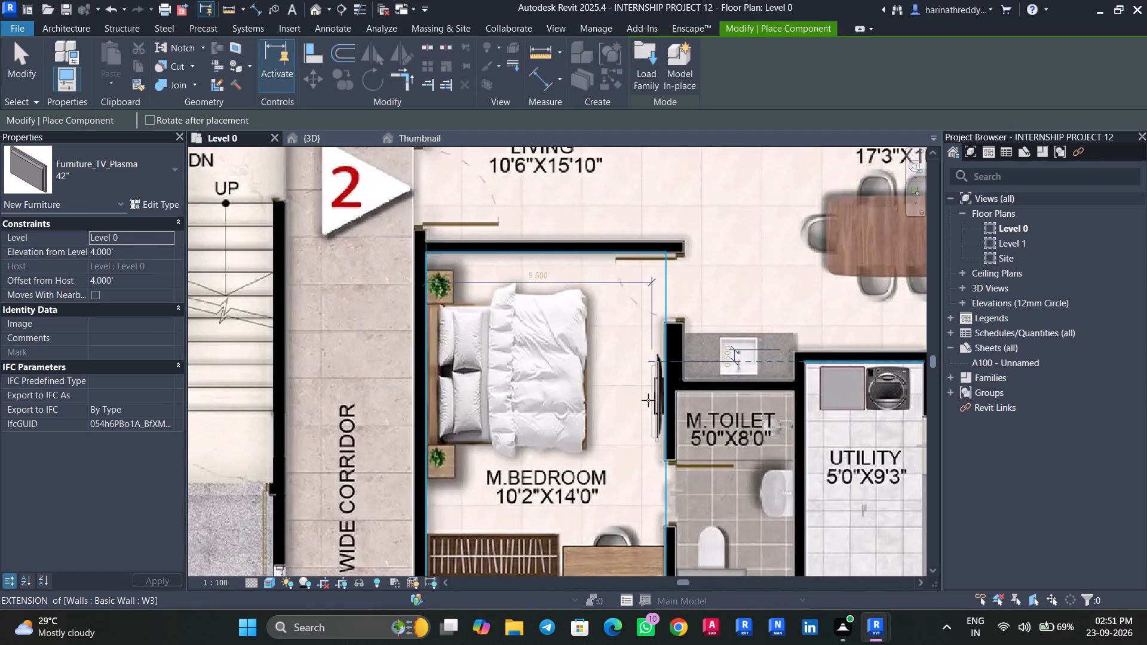
pyautogui.press('space')
pyautogui.press('space')
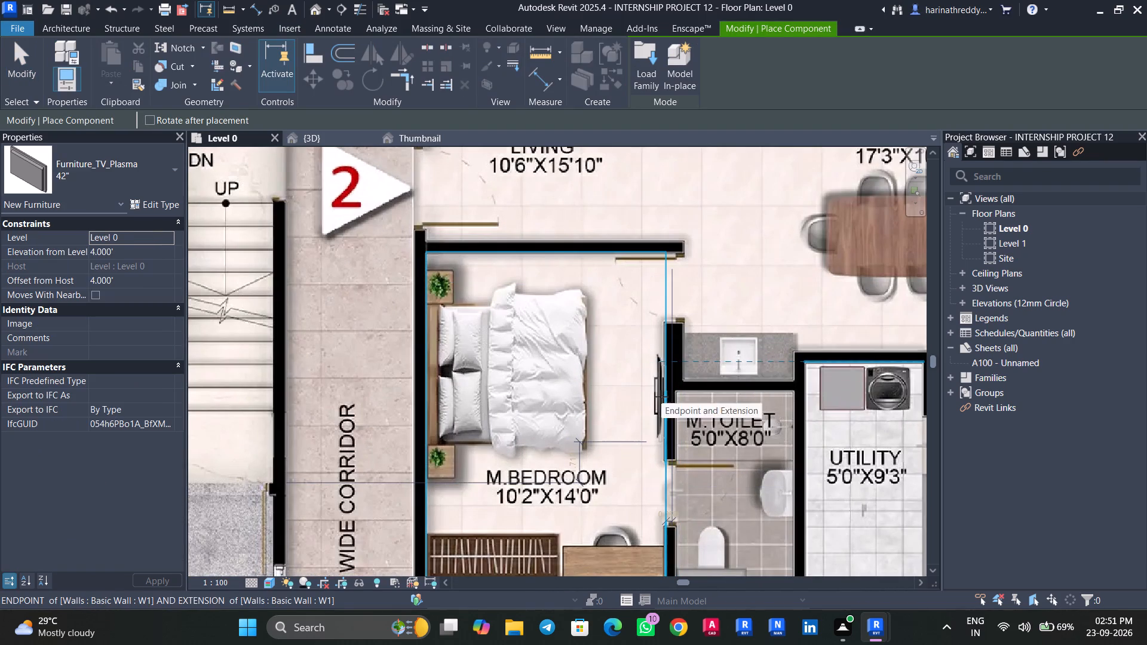
pyautogui.scroll(11, 661, 397)
pyautogui.click(672, 396)
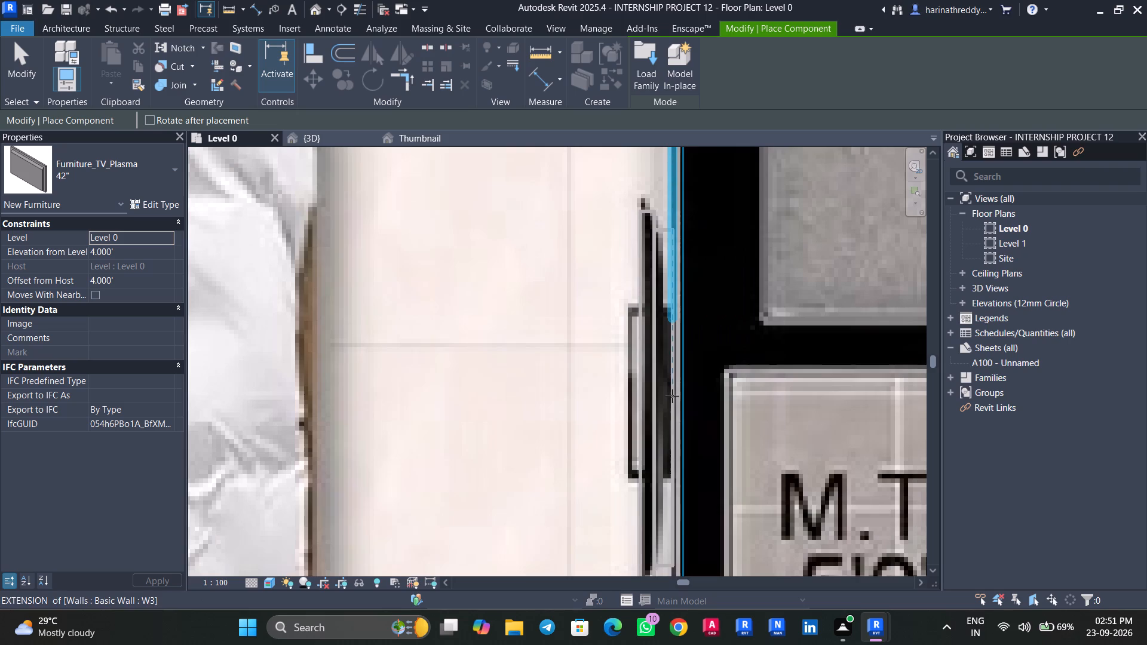
# Place a 42" Furniture_TV_Plasma in unit 2's Bedroom 01, rotated to face the bed from the exterior wall opposite it.
pyautogui.scroll(-13, 671, 396)
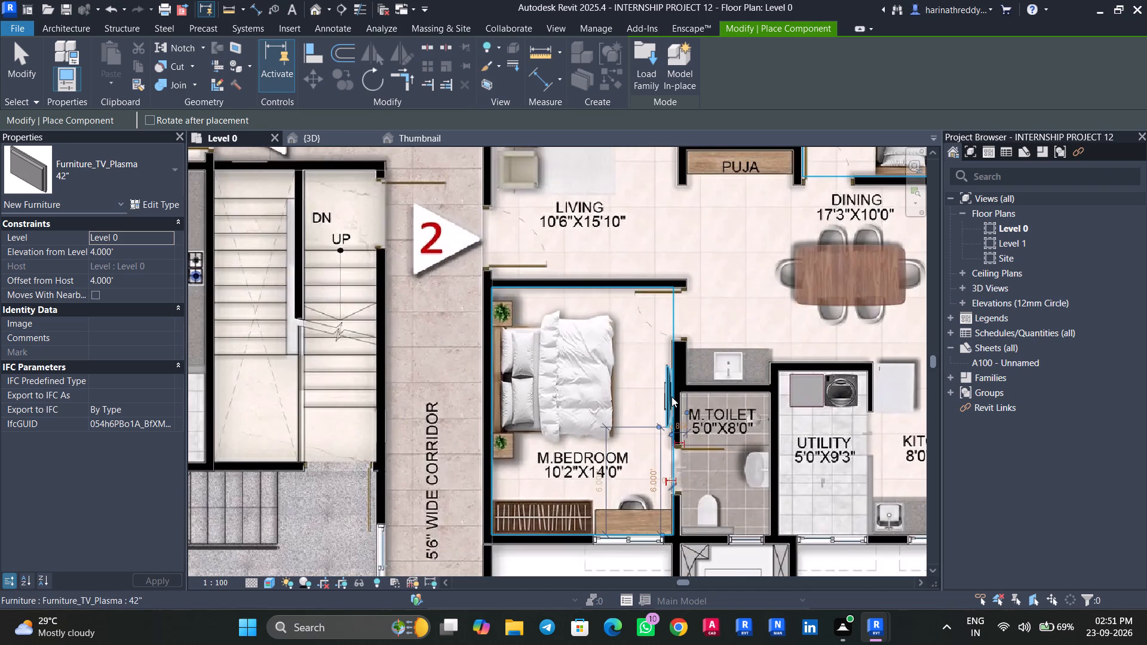
pyautogui.scroll(-3, 671, 397)
pyautogui.moveTo(843, 328); pyautogui.dragTo(777, 423, button='middle')
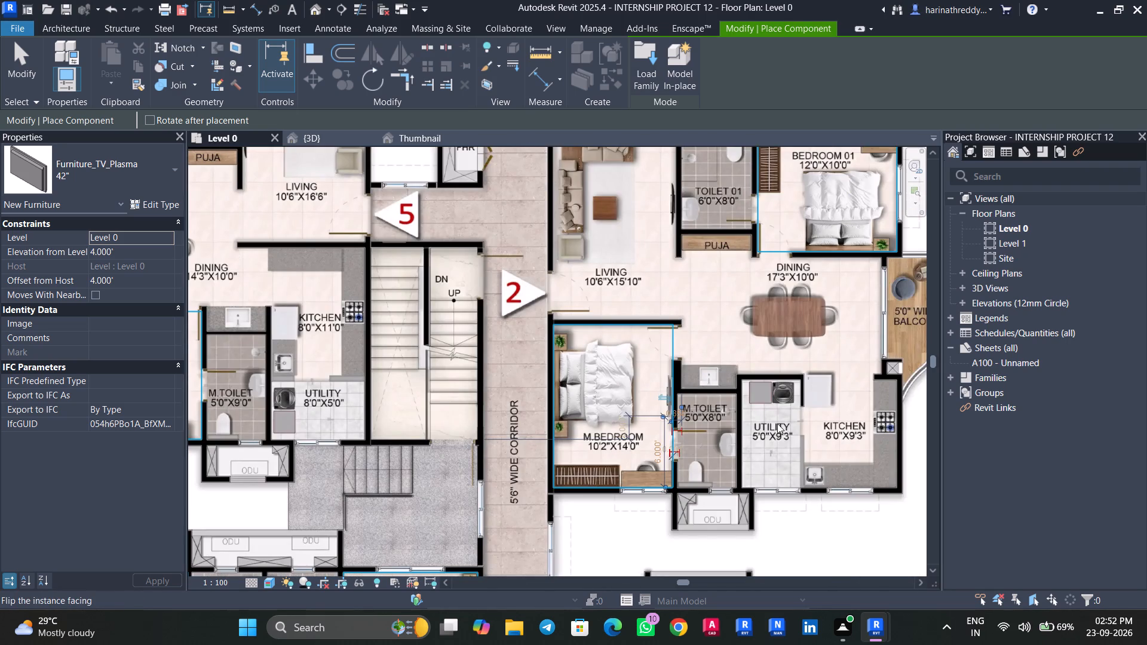
pyautogui.moveTo(777, 423); pyautogui.dragTo(722, 463, button='middle')
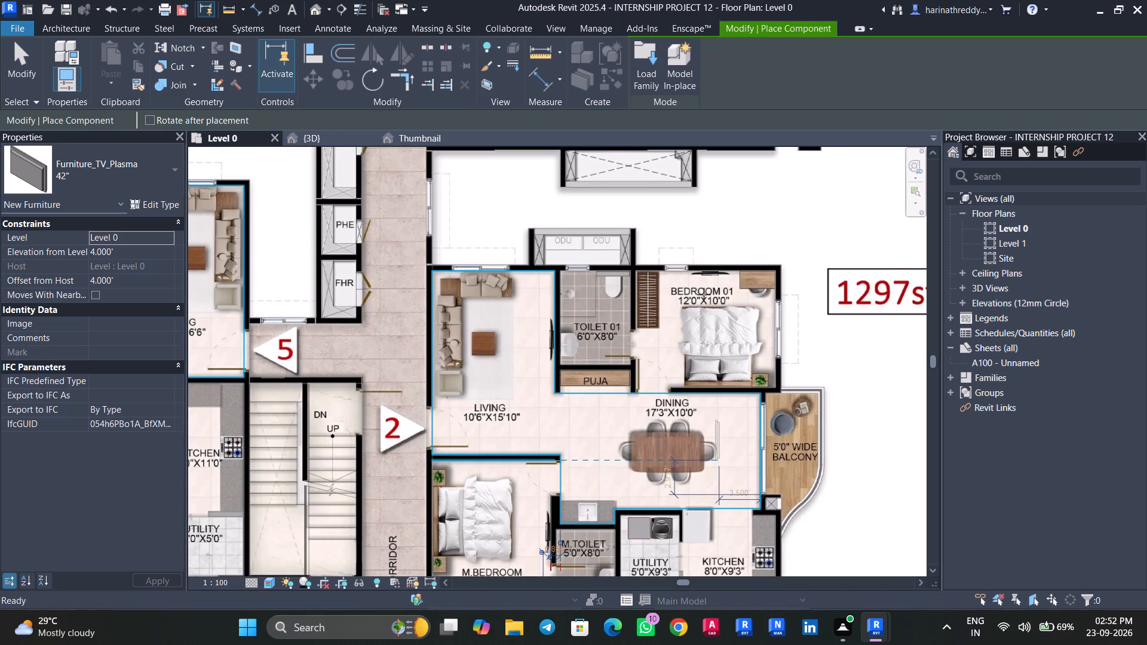
pyautogui.press('space')
pyautogui.scroll(11, 709, 277)
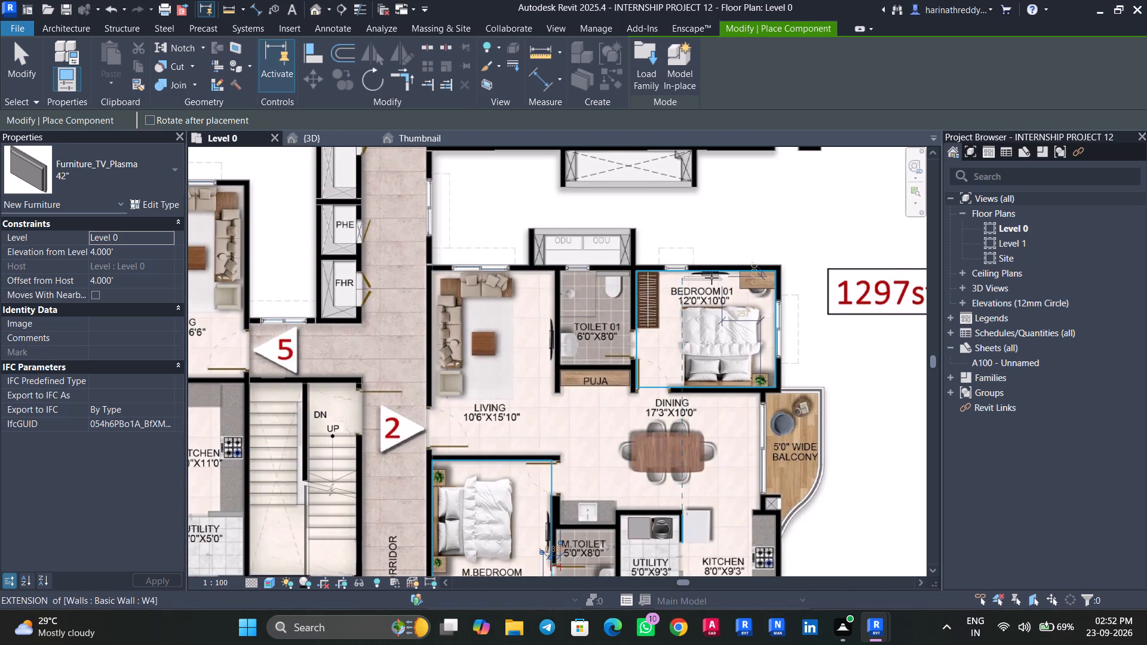
pyautogui.scroll(1, 711, 278)
pyautogui.click(711, 244)
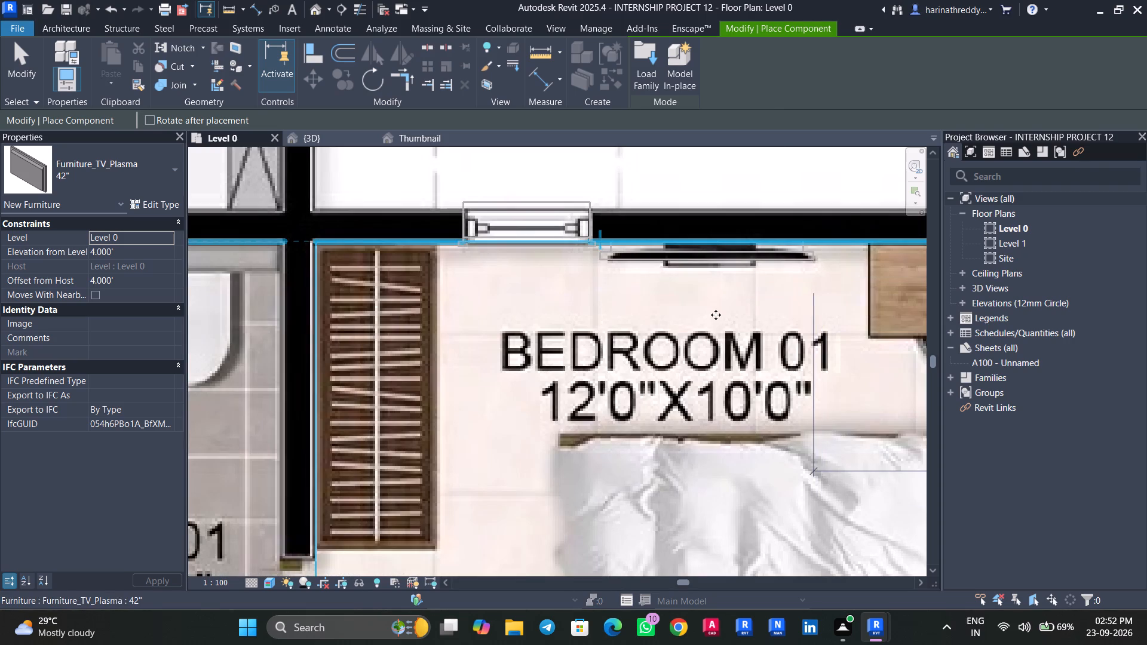
# Place a 42" Furniture_TV_Plasma in unit 2's living room, rotated to face the sofa from the Toilet 01 wall, and end placement.
pyautogui.scroll(-14, 716, 315)
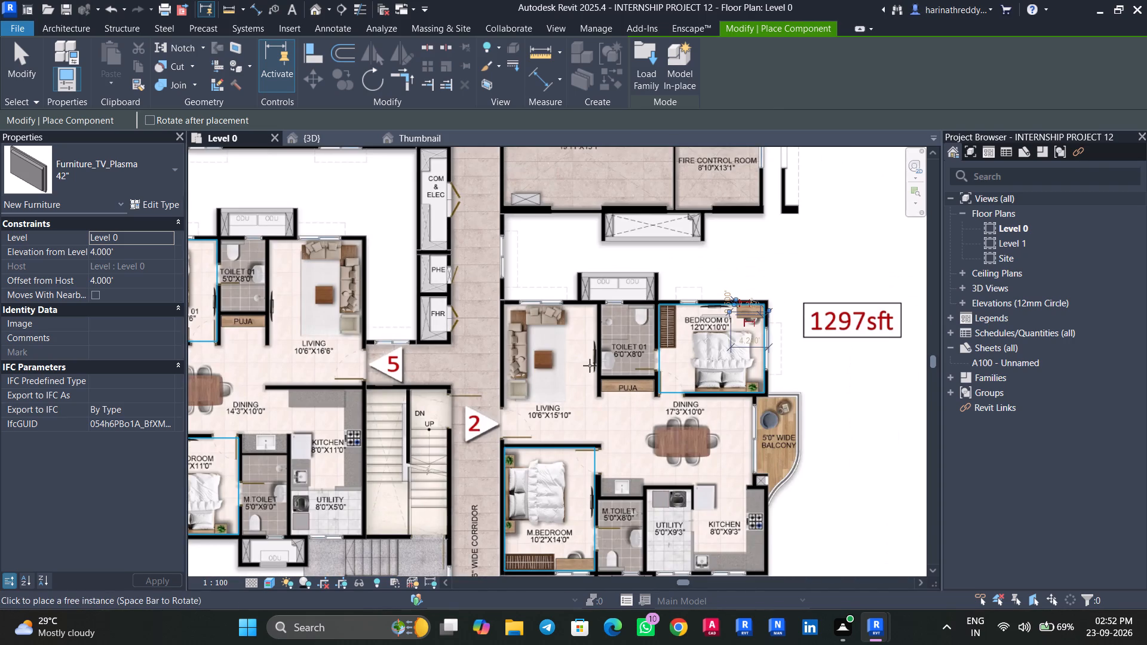
pyautogui.press('space')
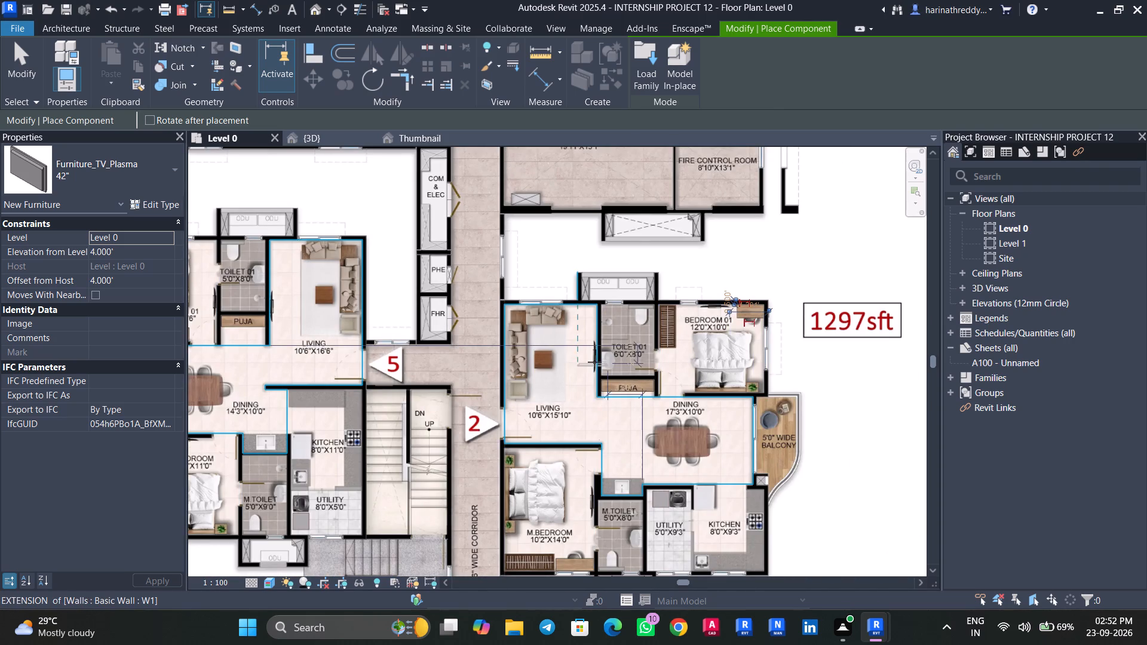
pyautogui.press('space')
pyautogui.press('space')
pyautogui.press('space')
pyautogui.scroll(8, 593, 356)
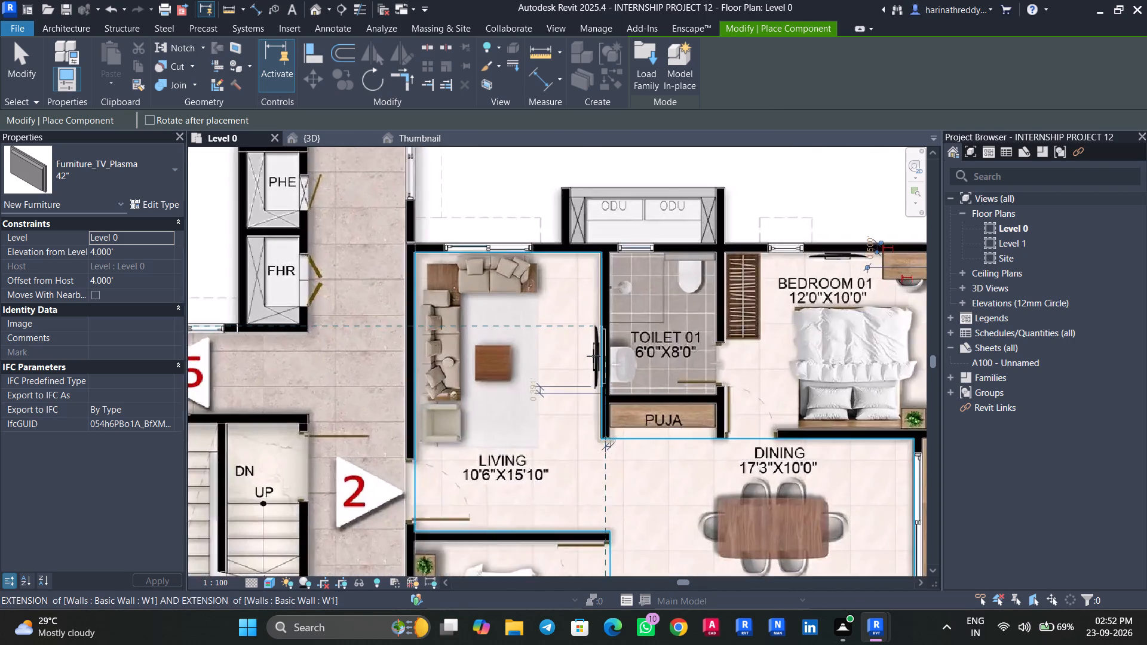
pyautogui.scroll(3, 593, 356)
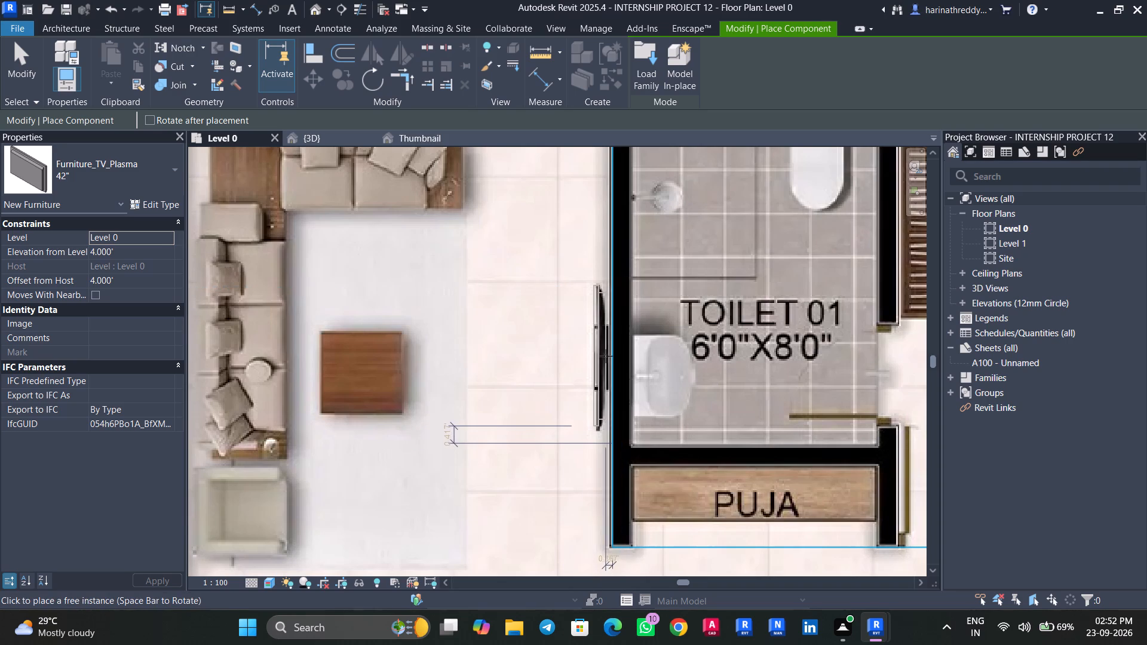
pyautogui.click(608, 356)
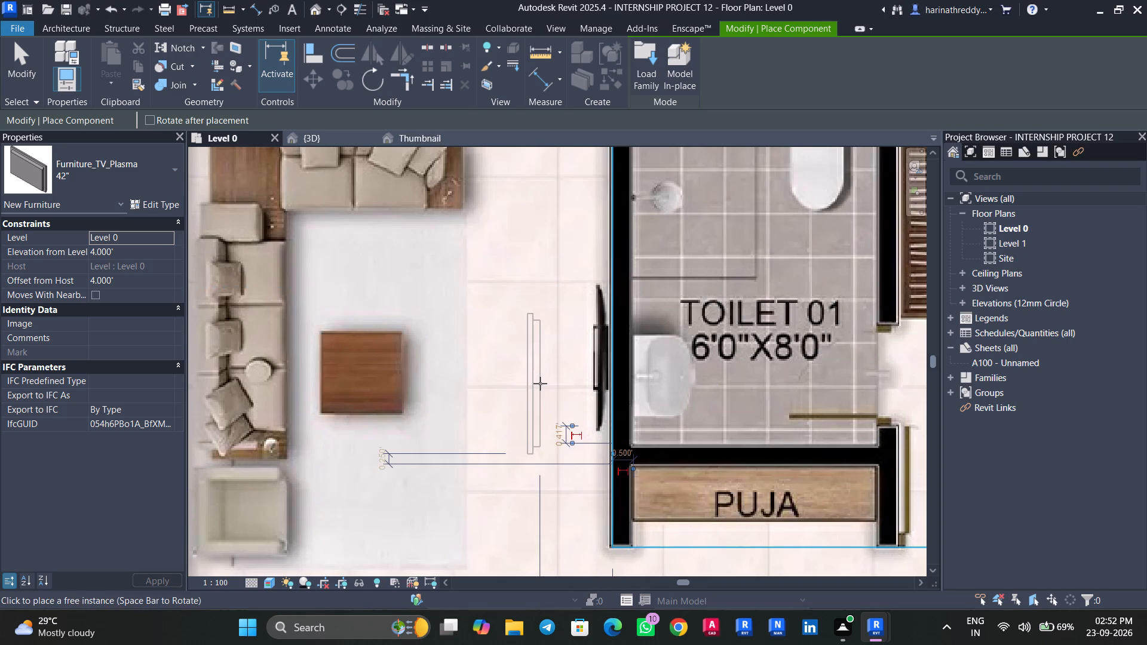
pyautogui.scroll(-13, 540, 383)
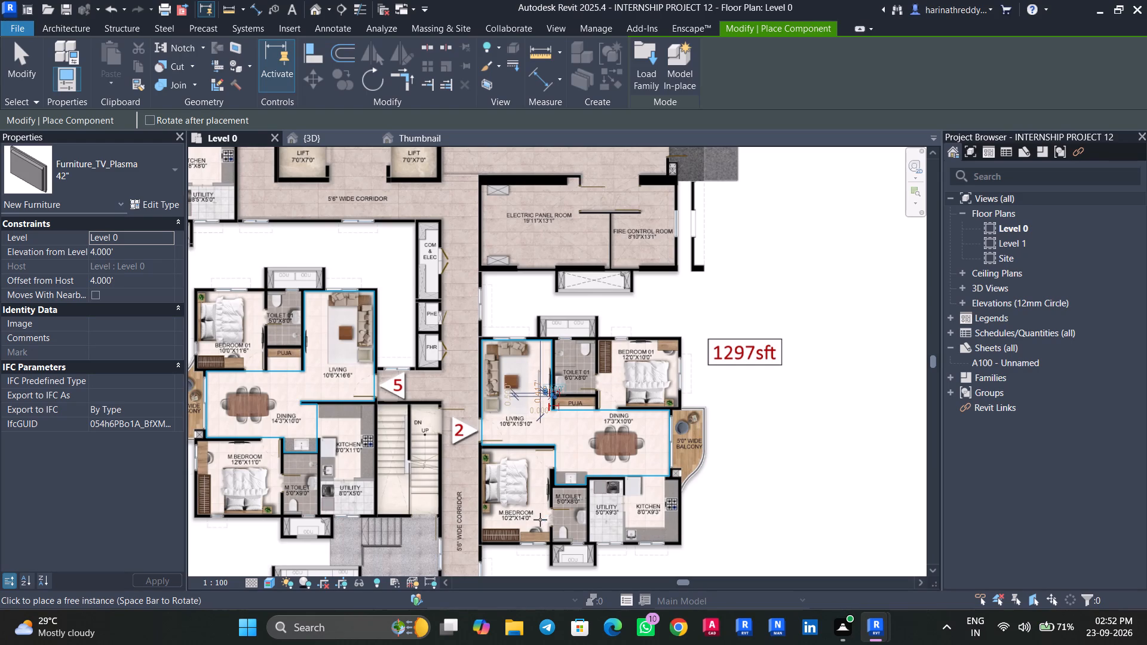
pyautogui.press('Escape')
pyautogui.press('Escape')
pyautogui.press('Escape')
pyautogui.press('Escape')
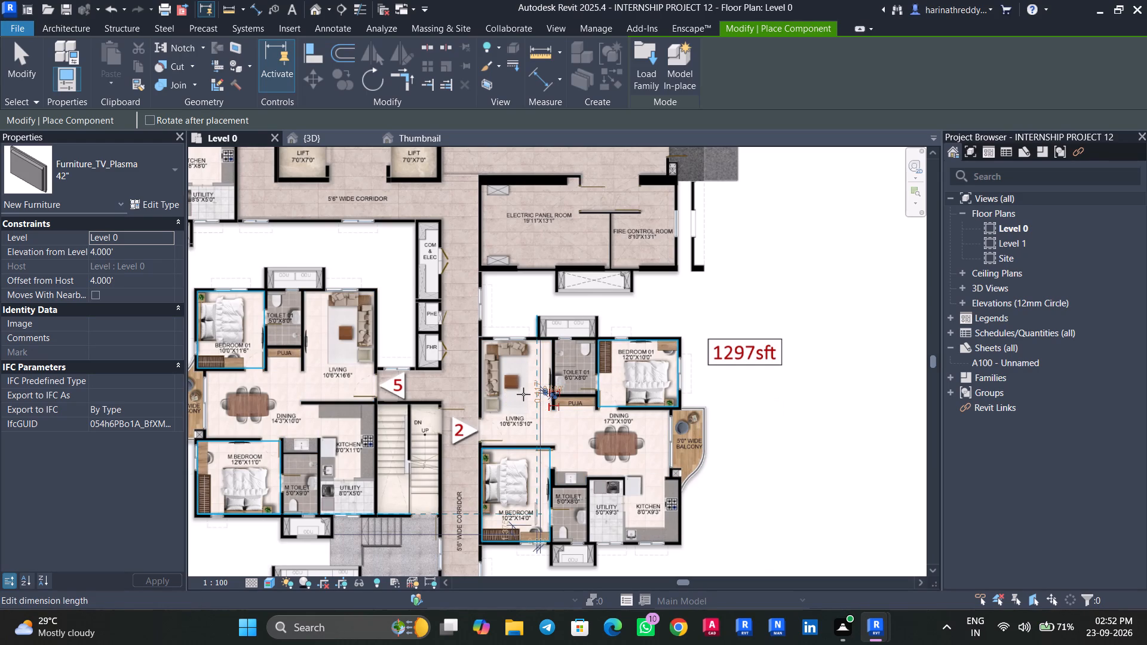
pyautogui.scroll(6, 523, 394)
pyautogui.press('Escape')
pyautogui.press('Escape')
pyautogui.press('Escape')
pyautogui.press('Escape')
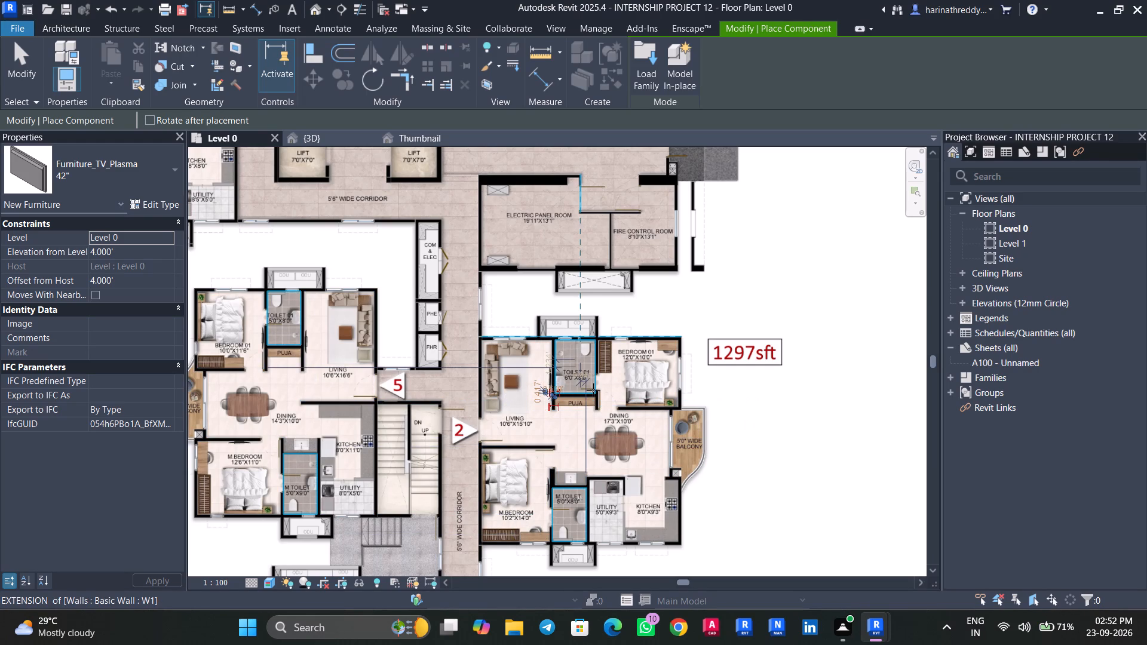
pyautogui.press('Escape')
pyautogui.press('Escape')
pyautogui.press('Escape')
pyautogui.press('Escape')
pyautogui.press('Escape')
# Check the plasma TVs in unit 2's living room, Bedroom 01 and master bedroom against the plan image.
pyautogui.scroll(4, 589, 372)
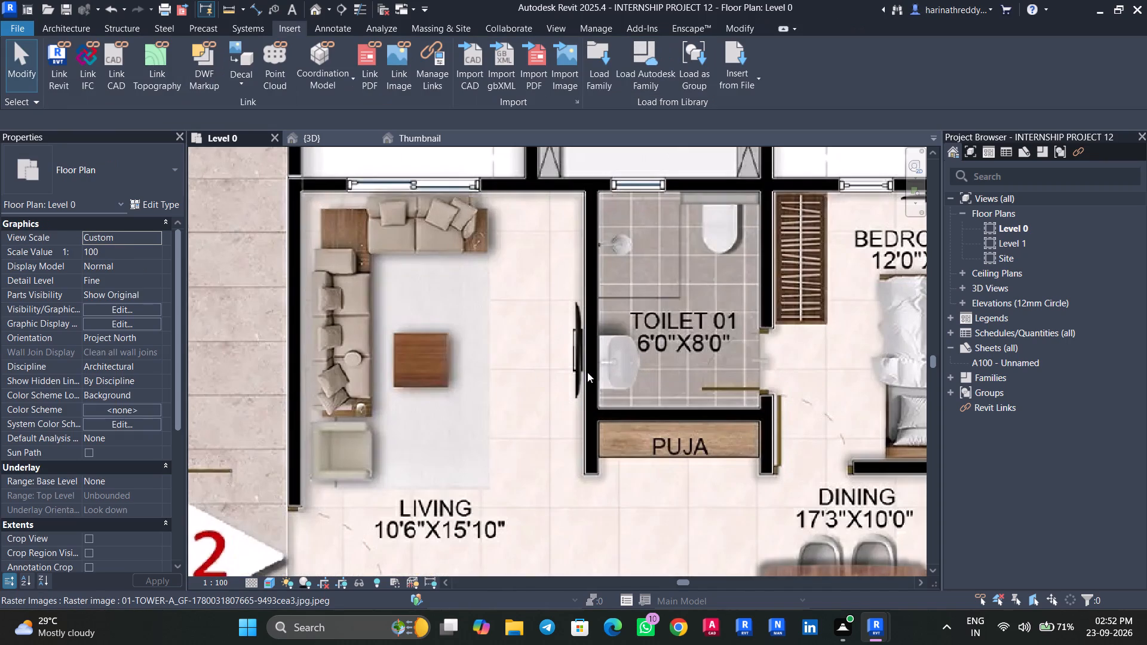
pyautogui.press('Tab')
pyautogui.press('Tab')
pyautogui.press('Tab')
pyautogui.click(578, 366)
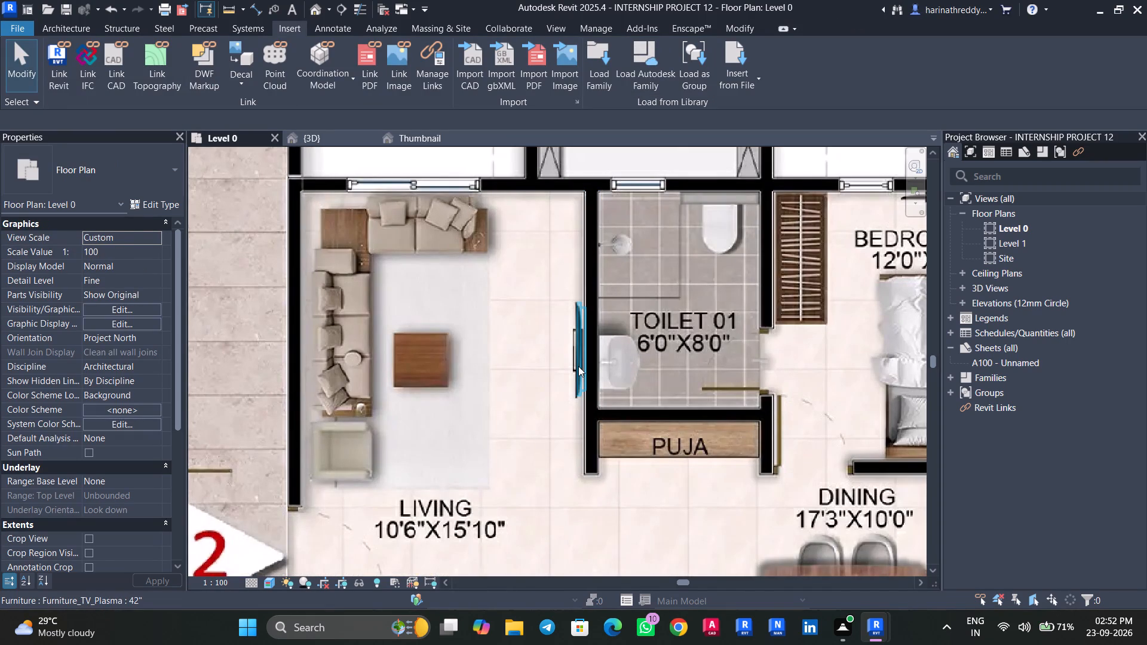
pyautogui.press('Escape')
pyautogui.press('Escape')
pyautogui.press('Escape')
pyautogui.scroll(-5, 528, 416)
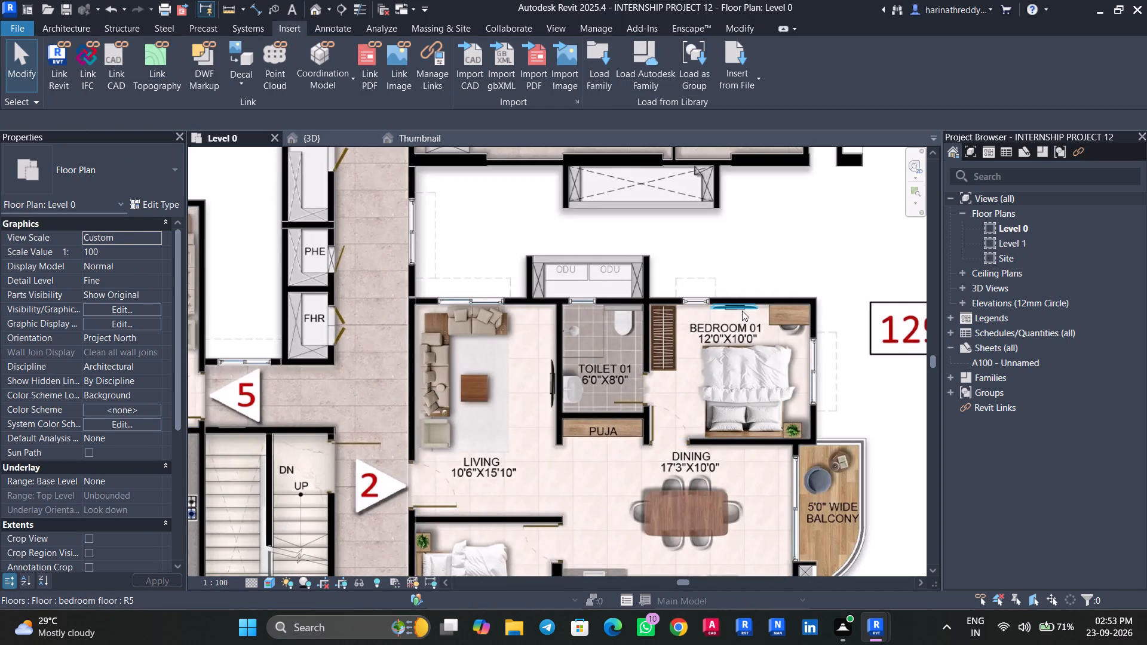
pyautogui.moveTo(748, 494); pyautogui.dragTo(736, 294, button='middle')
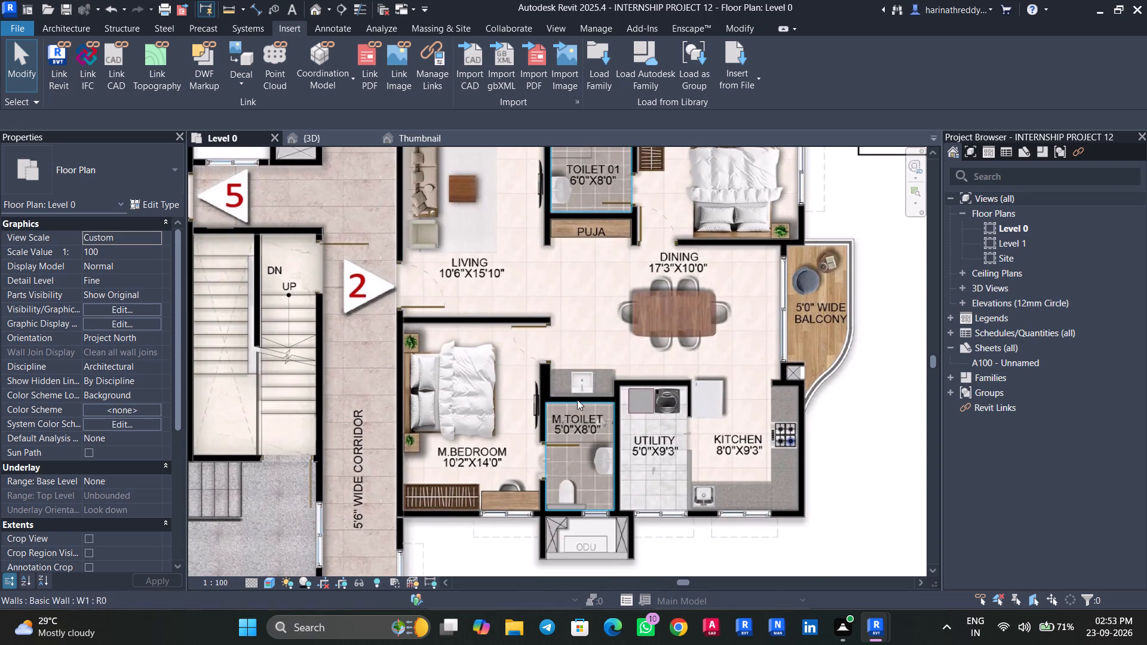
pyautogui.scroll(-4, 622, 320)
# Place a 42" Furniture_TV_Plasma in unit 8's master bedroom, rotated to face the bed from the M.Toilet side wall.
pyautogui.moveTo(594, 309); pyautogui.dragTo(604, 481, button='middle')
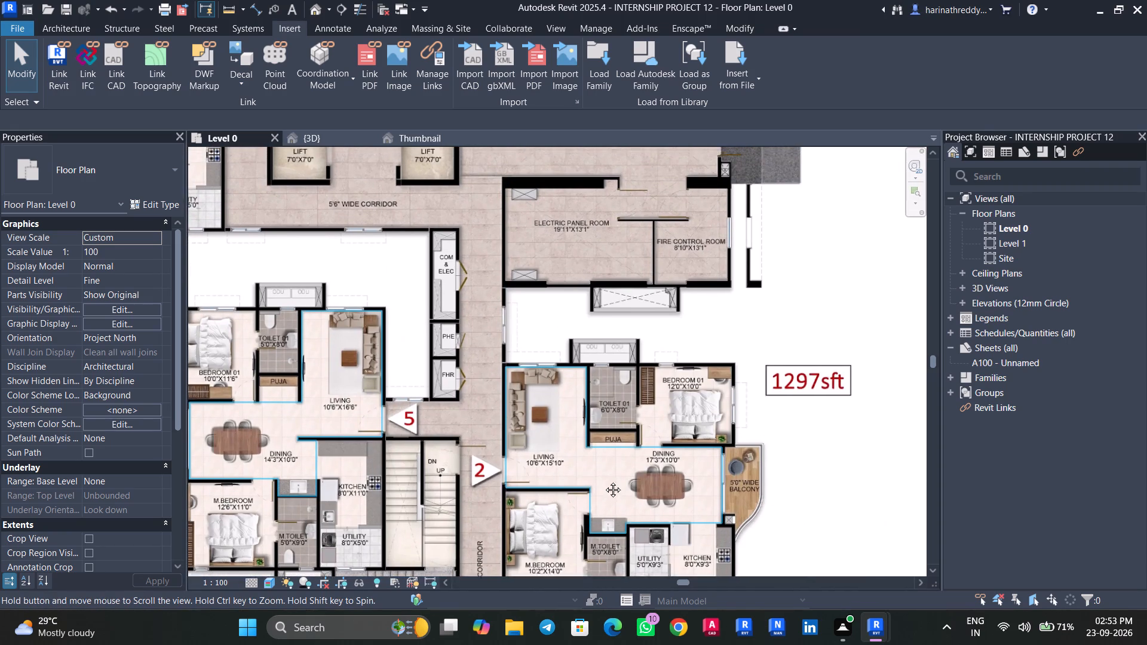
pyautogui.moveTo(604, 481); pyautogui.dragTo(636, 569, button='middle')
pyautogui.scroll(-1, 636, 569)
pyautogui.moveTo(815, 367); pyautogui.dragTo(836, 570, button='middle')
pyautogui.moveTo(821, 288); pyautogui.dragTo(850, 392, button='middle')
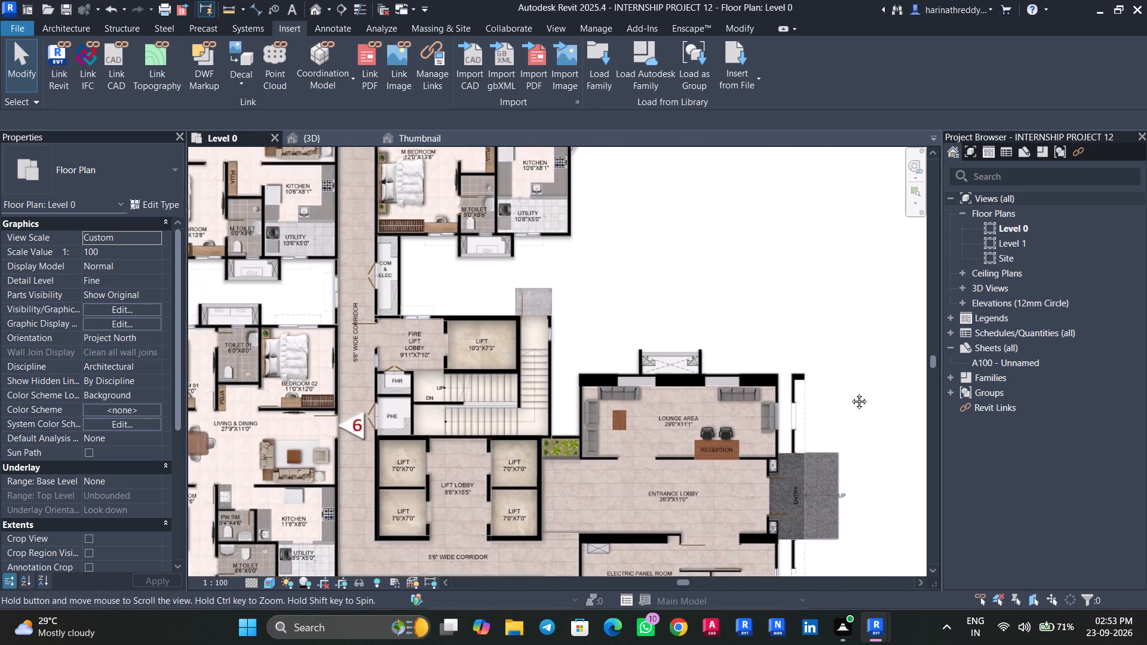
pyautogui.moveTo(850, 392); pyautogui.dragTo(854, 465, button='middle')
pyautogui.scroll(6, 474, 370)
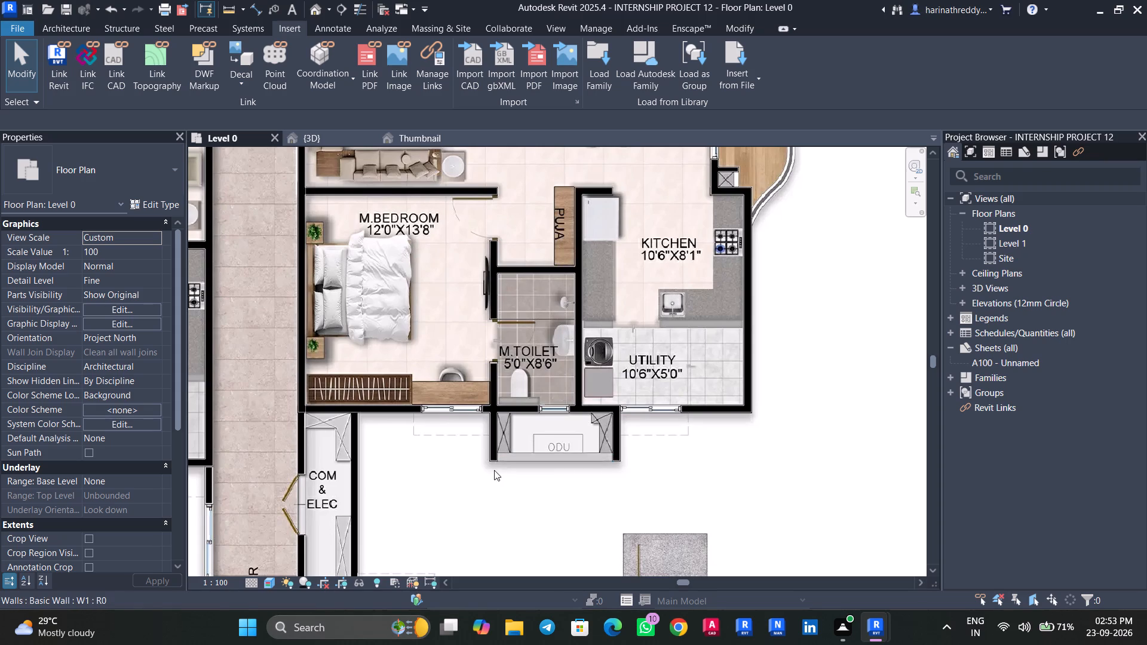
pyautogui.scroll(-5, 702, 437)
pyautogui.scroll(4, 567, 405)
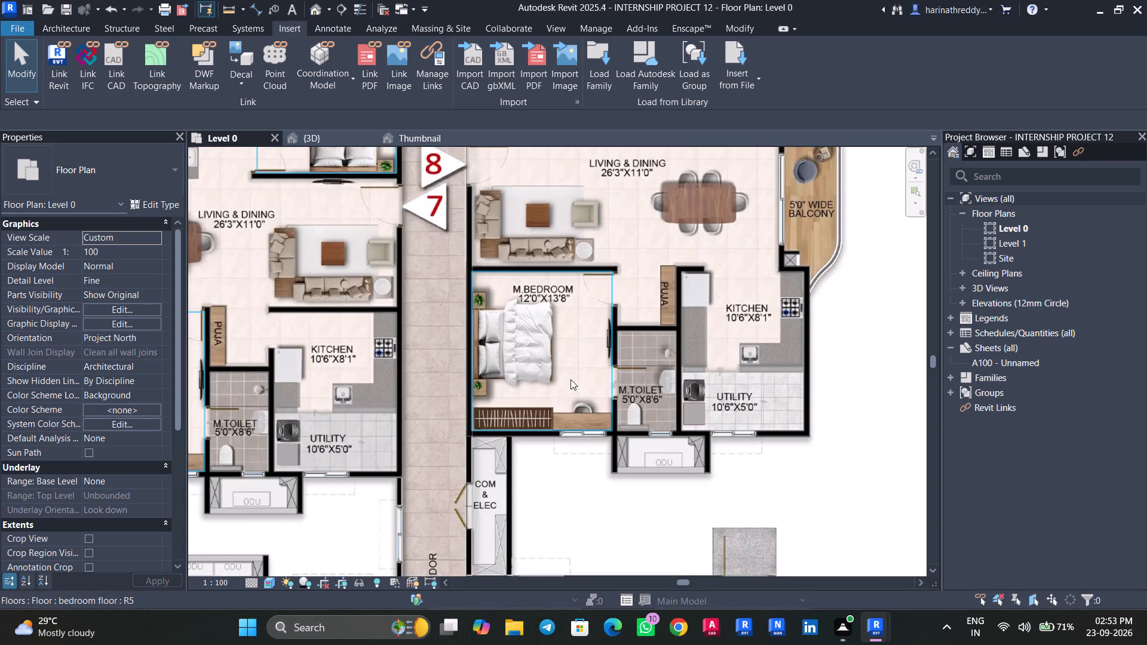
pyautogui.scroll(3, 566, 367)
pyautogui.moveTo(565, 364); pyautogui.dragTo(501, 445, button='middle')
pyautogui.write('cm')
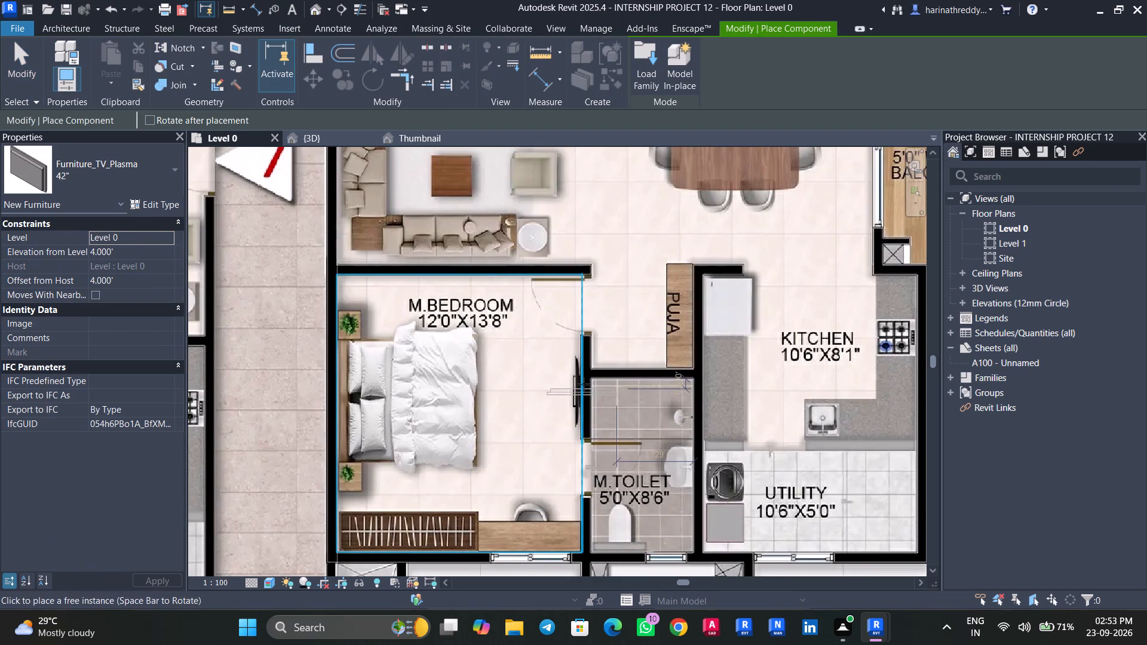
pyautogui.press('space')
pyautogui.press('space')
pyautogui.press('space')
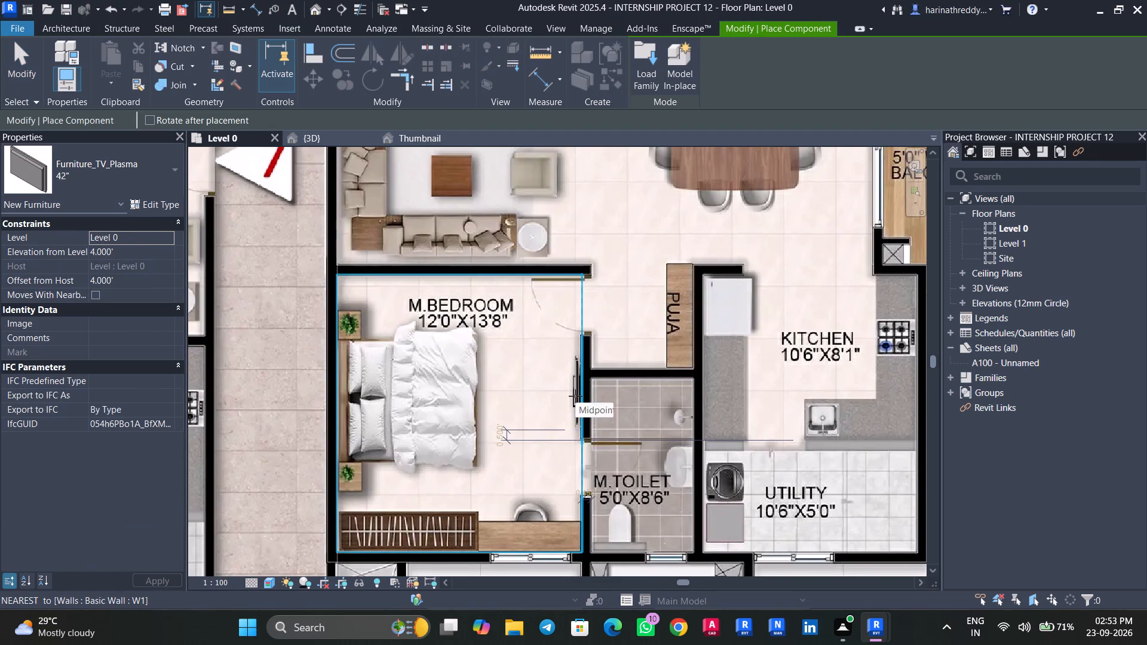
pyautogui.scroll(9, 575, 396)
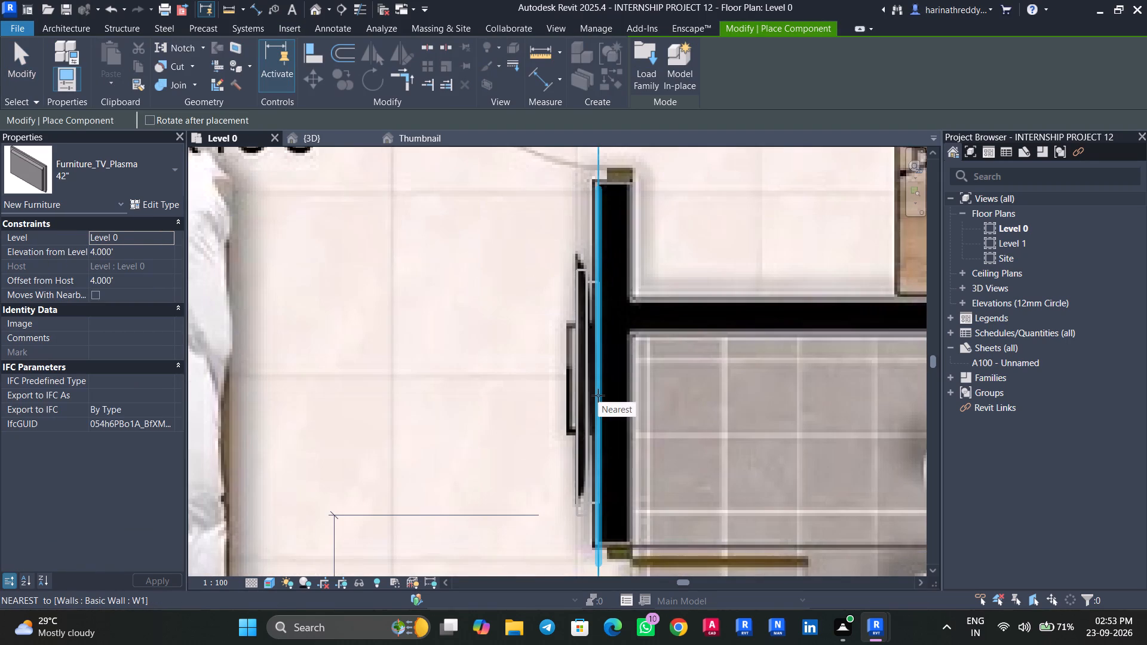
pyautogui.click(598, 395)
# Place a 42" Furniture_TV_Plasma in unit 8's living area, rotated to face the sofa from the Study wall, and end placement.
pyautogui.scroll(-6, 598, 395)
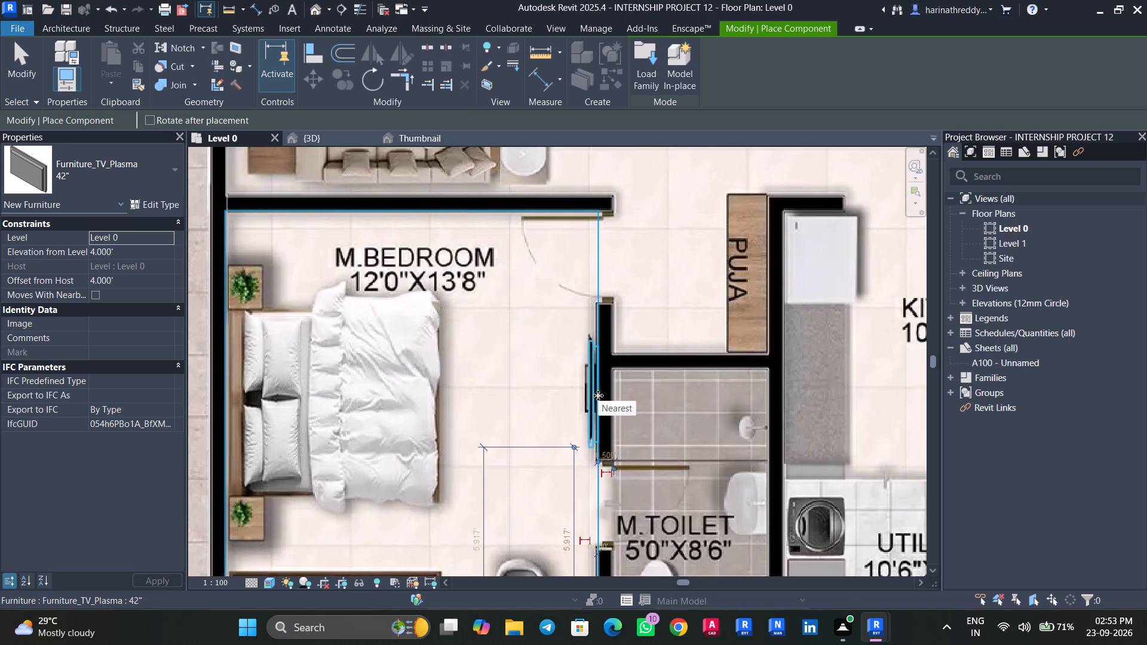
pyautogui.scroll(-8, 598, 395)
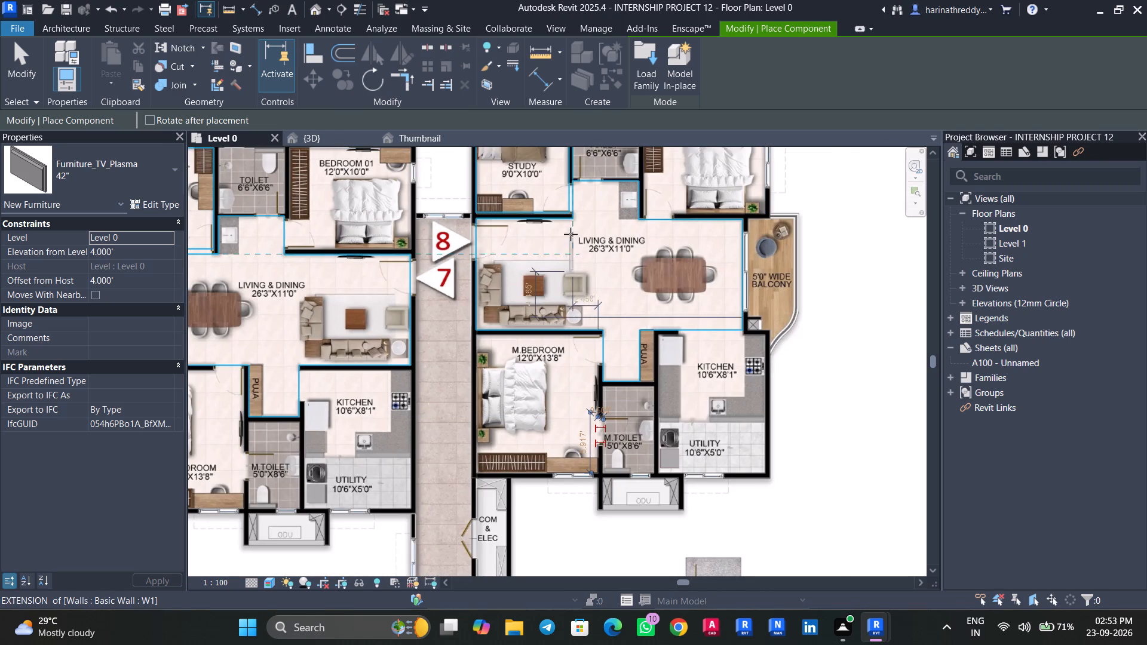
pyautogui.press('space')
pyautogui.press('space')
pyautogui.press('space')
pyautogui.press('space')
pyautogui.press('space')
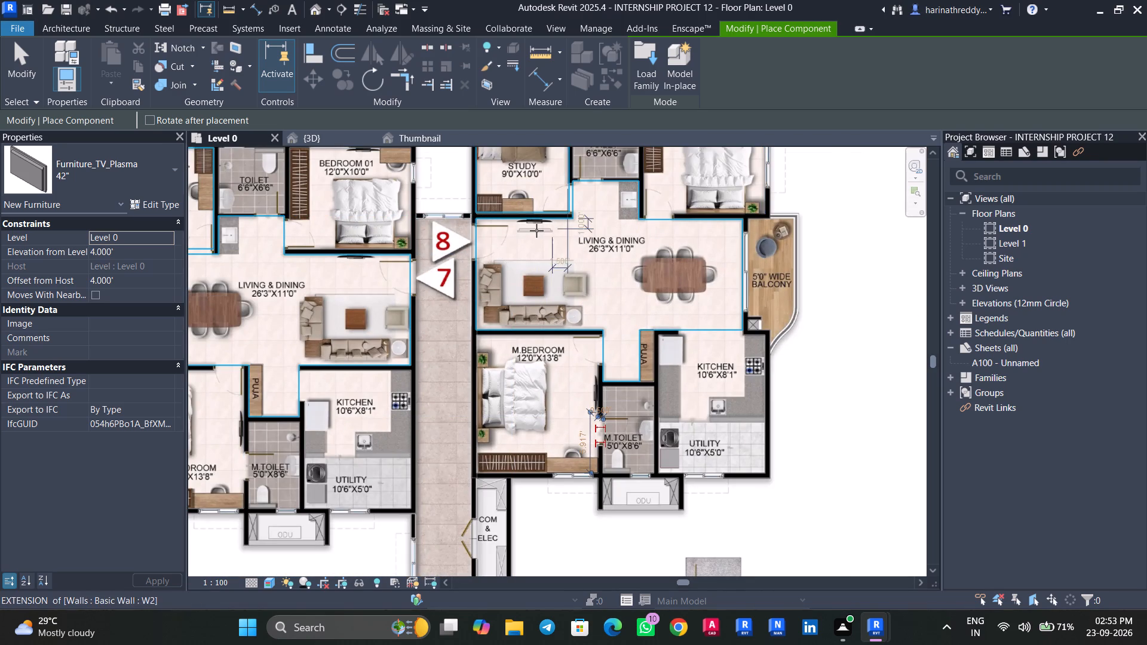
pyautogui.scroll(16, 536, 222)
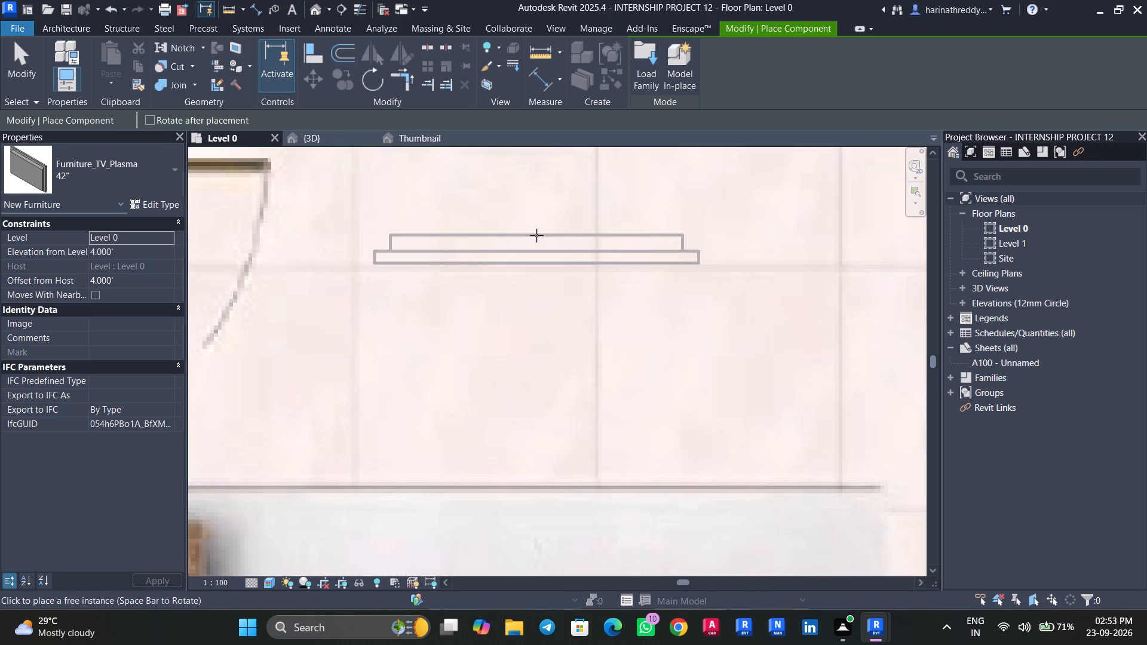
pyautogui.scroll(-8, 537, 242)
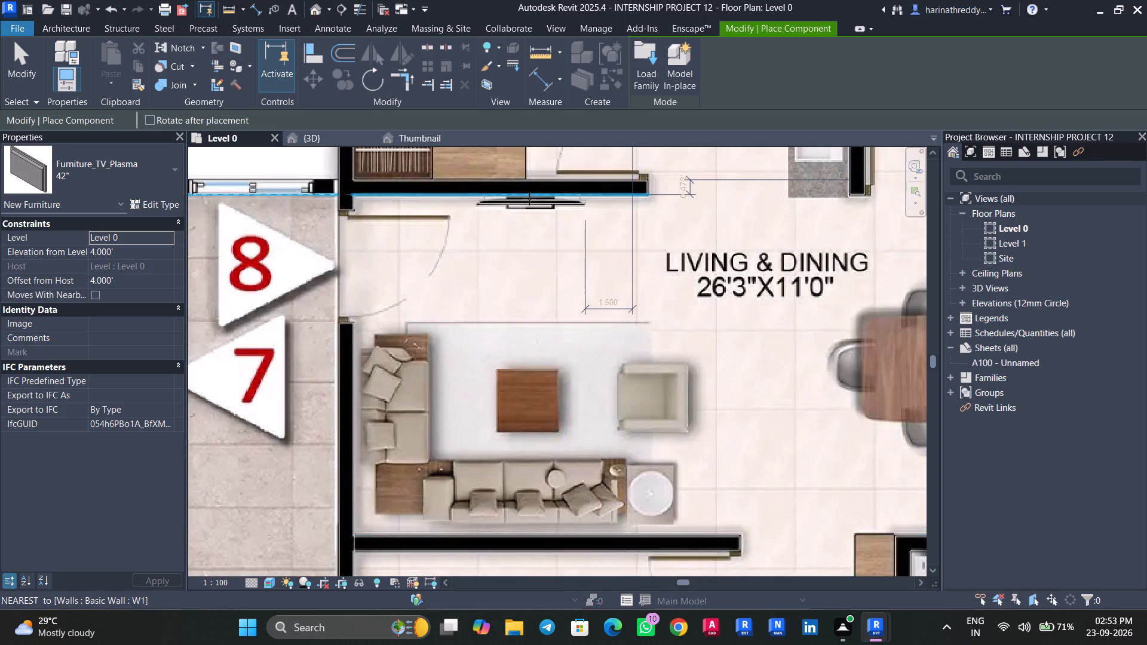
pyautogui.scroll(4, 529, 199)
pyautogui.click(531, 193)
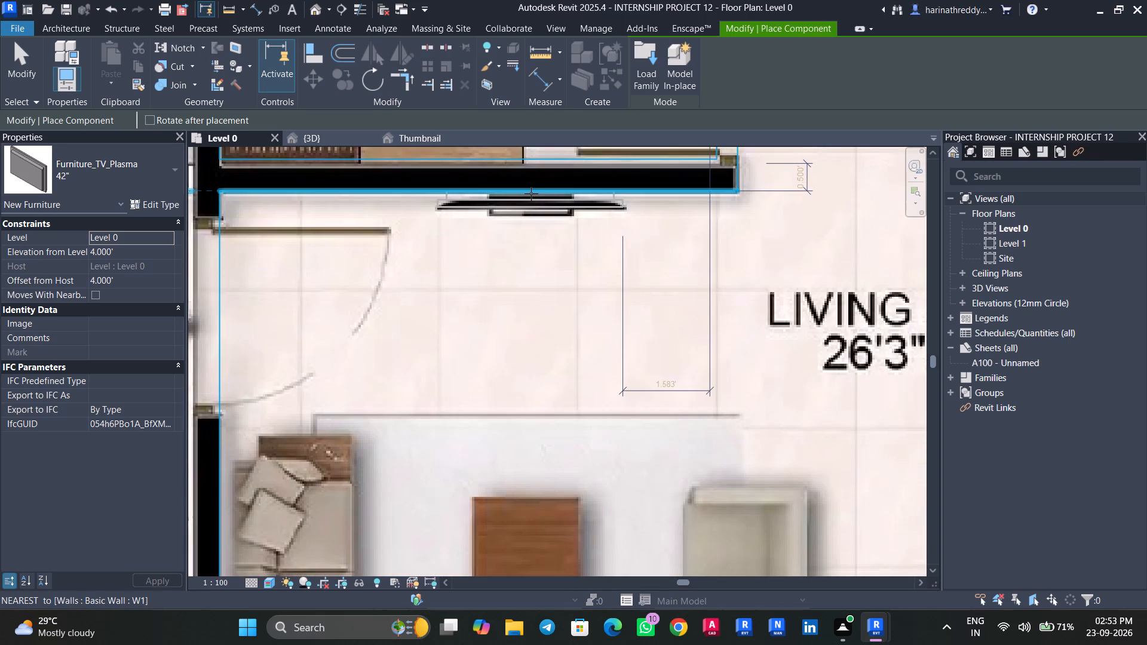
pyautogui.scroll(-9, 531, 193)
pyautogui.moveTo(599, 238); pyautogui.dragTo(601, 299, button='middle')
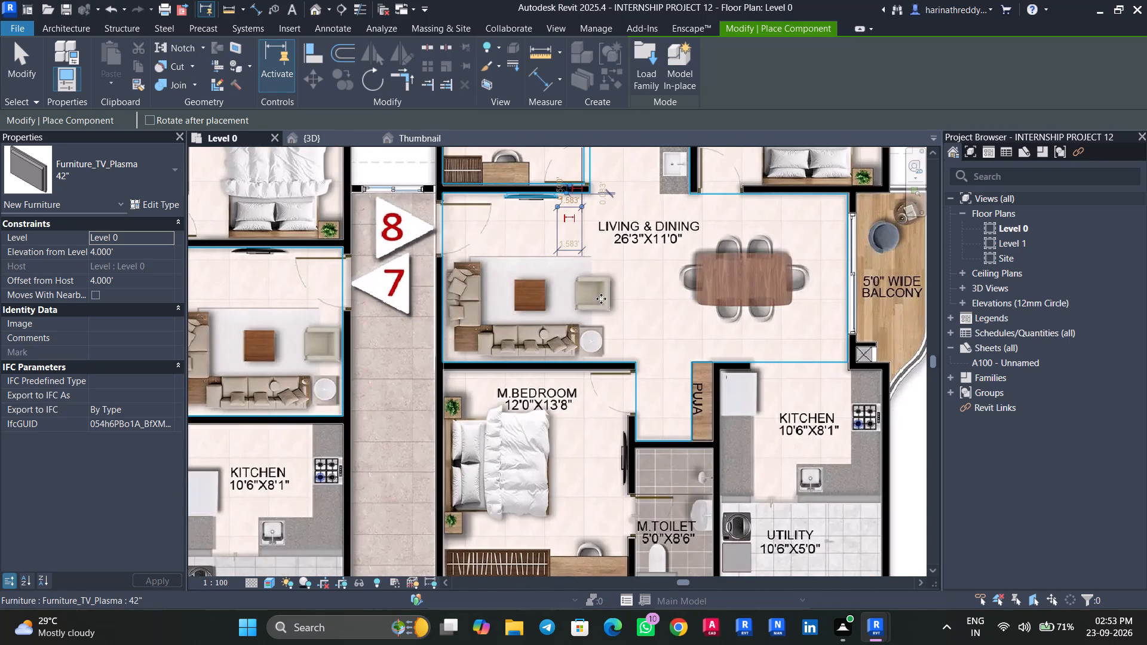
pyautogui.moveTo(601, 299); pyautogui.dragTo(578, 394, button='middle')
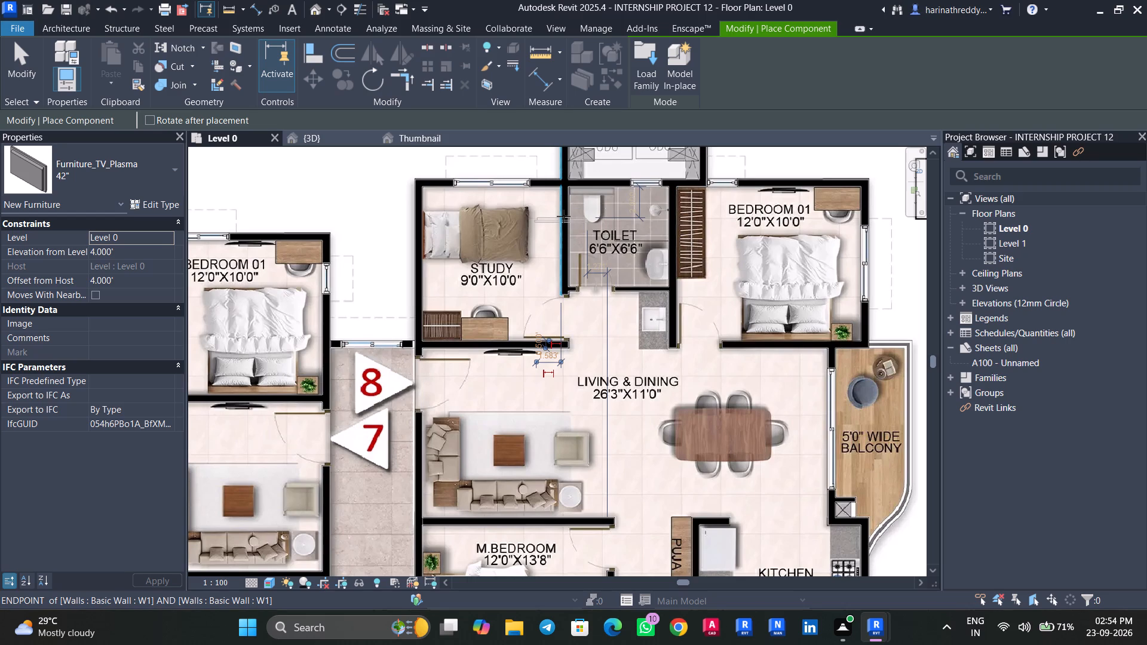
pyautogui.press('Escape')
pyautogui.press('Escape')
pyautogui.press('Escape')
pyautogui.press('Escape')
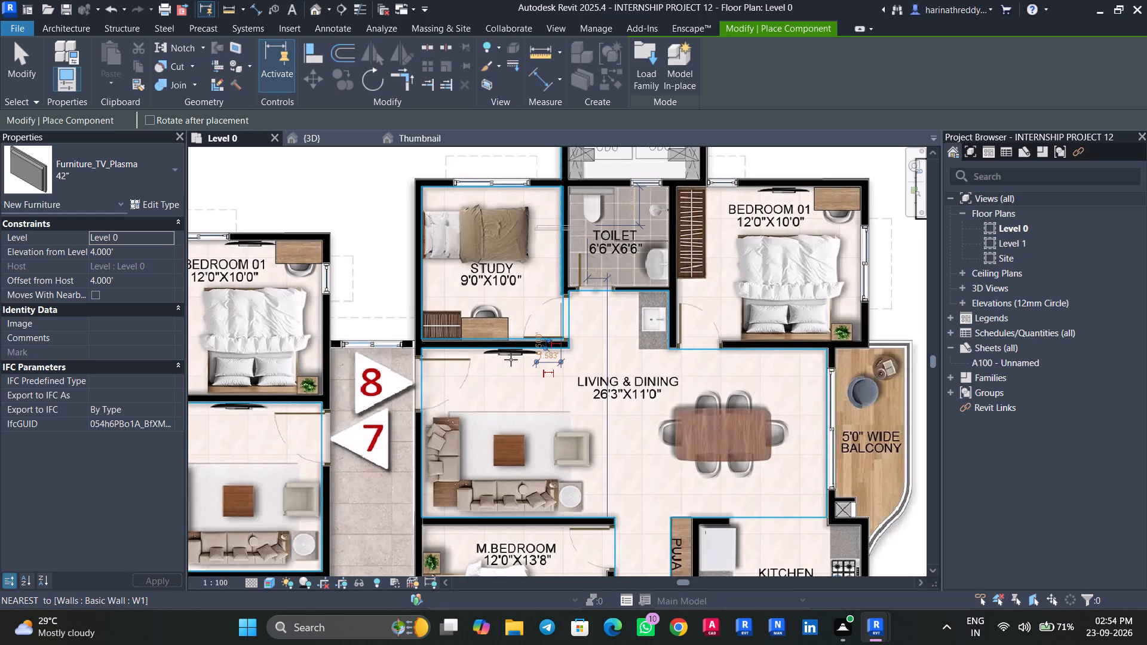
pyautogui.press('Escape')
pyautogui.press('Escape')
# Place a 42" Furniture_TV_Plasma in unit 8's Bedroom 01 on the exterior wall facing the bed, and end placement.
pyautogui.scroll(-4, 527, 392)
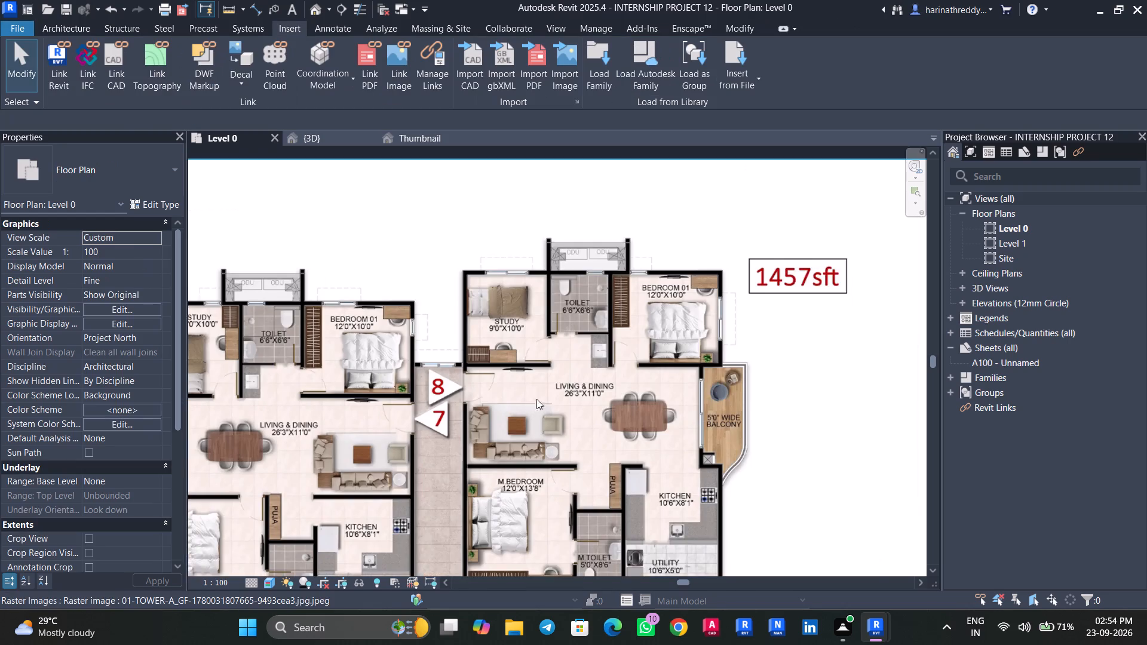
pyautogui.moveTo(541, 400); pyautogui.dragTo(538, 295, button='middle')
pyautogui.press('Tab')
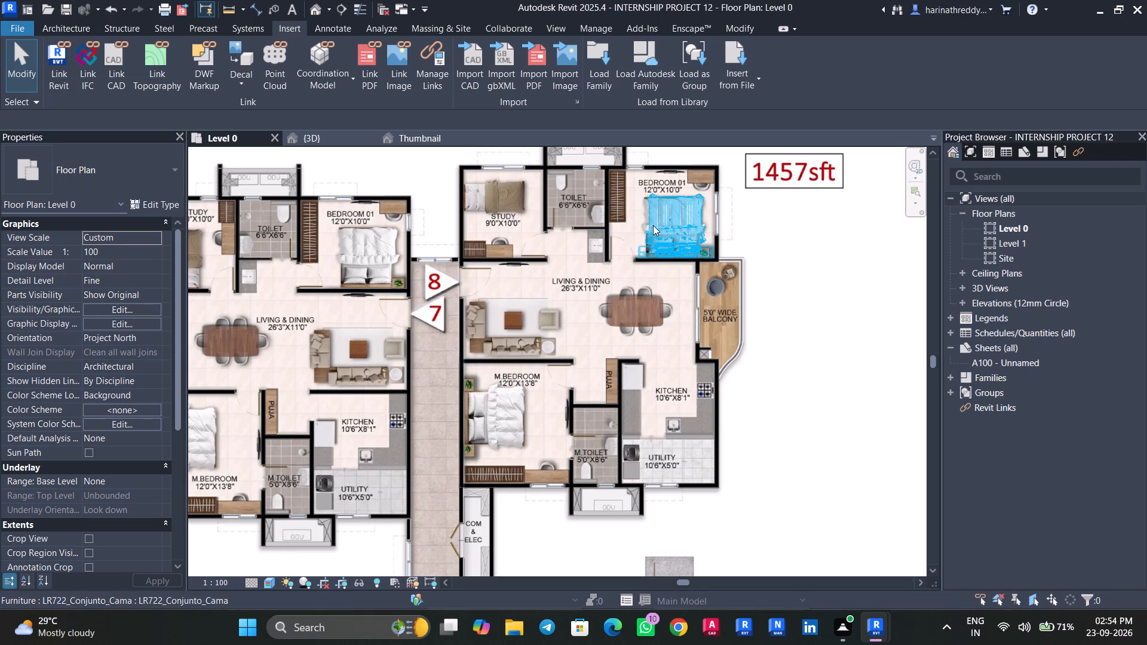
pyautogui.scroll(6, 649, 320)
pyautogui.moveTo(673, 270); pyautogui.dragTo(663, 427, button='middle')
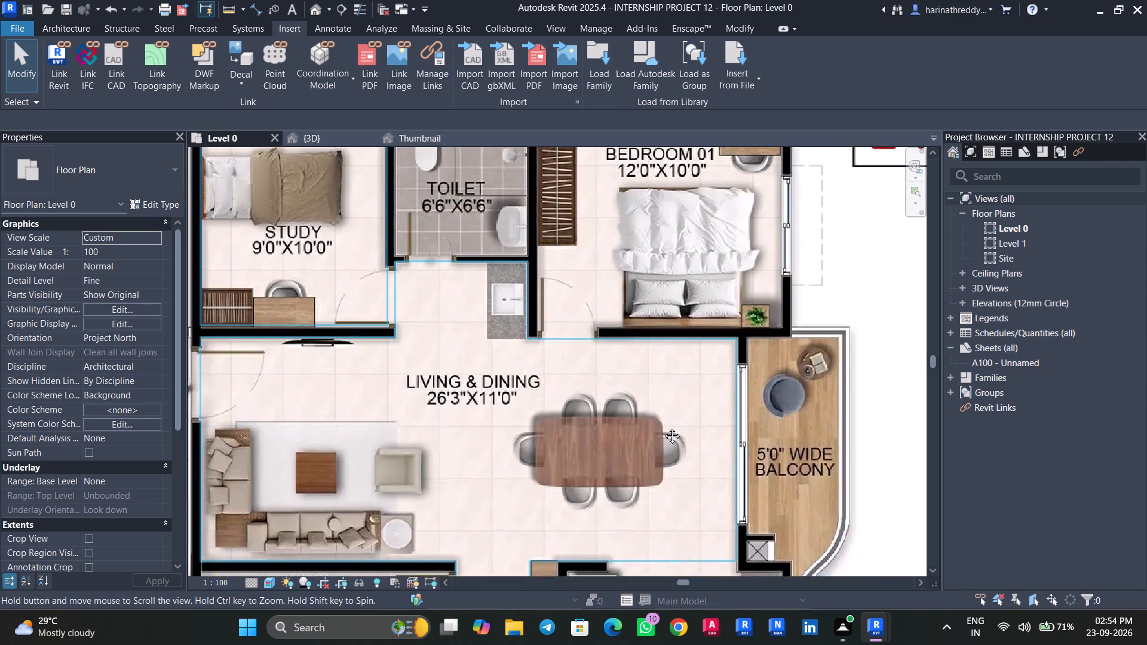
pyautogui.moveTo(663, 427); pyautogui.dragTo(683, 483, button='middle')
pyautogui.press('c')
pyautogui.press('m')
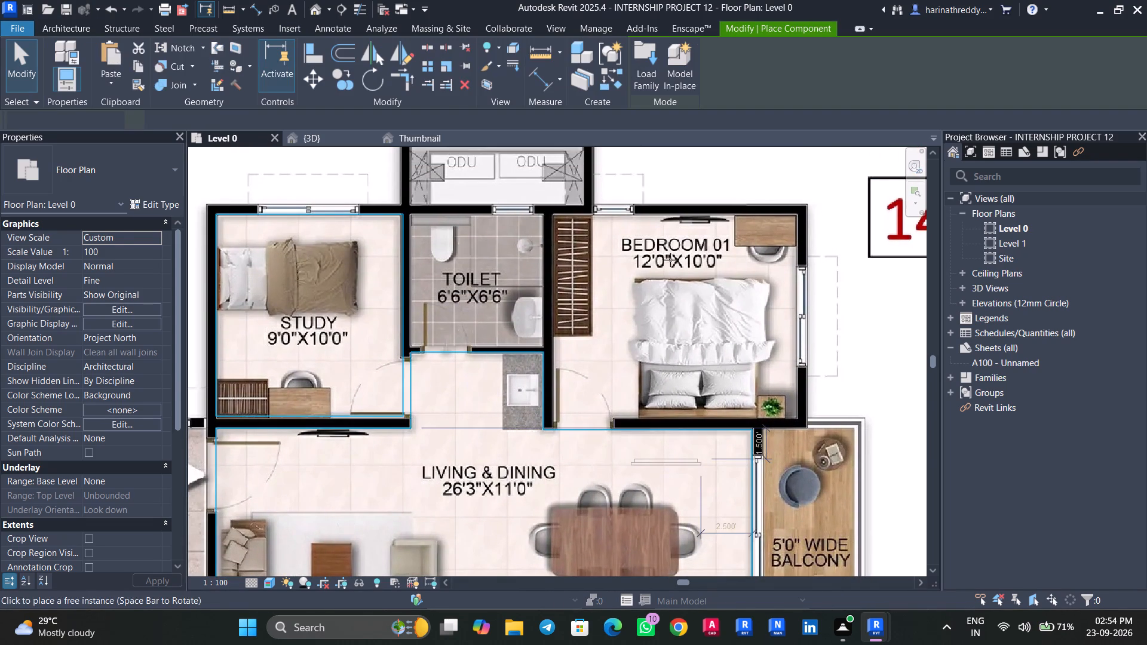
pyautogui.click(686, 215)
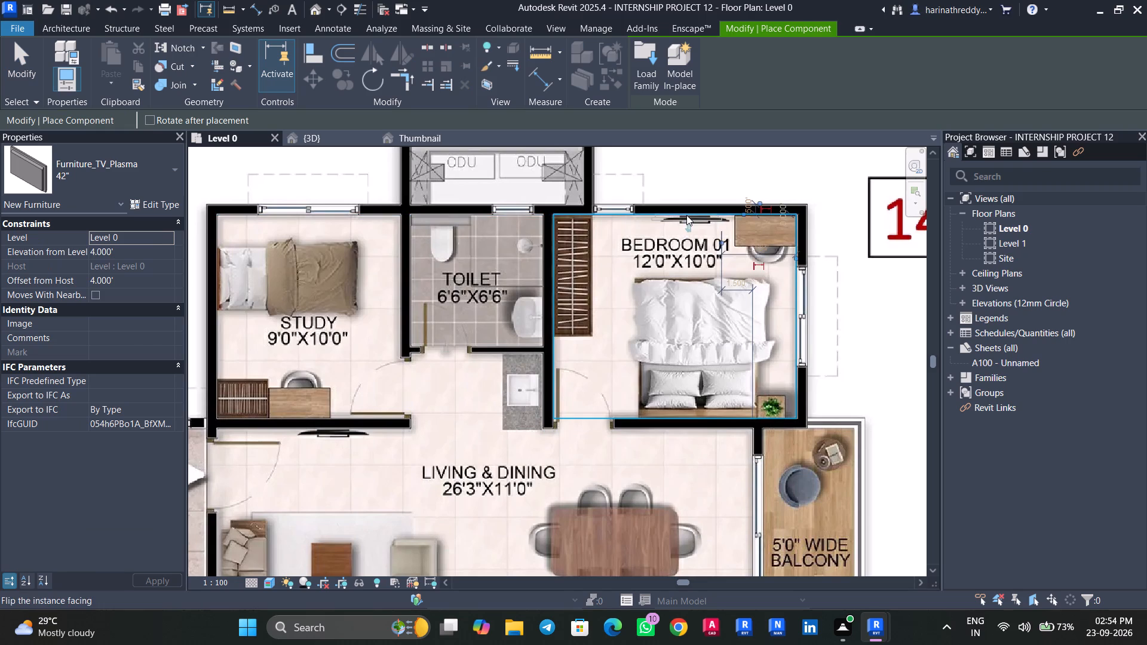
pyautogui.scroll(-5, 686, 215)
pyautogui.press('Escape')
pyautogui.press('Escape')
pyautogui.press('Escape')
pyautogui.press('Escape')
pyautogui.press('Escape')
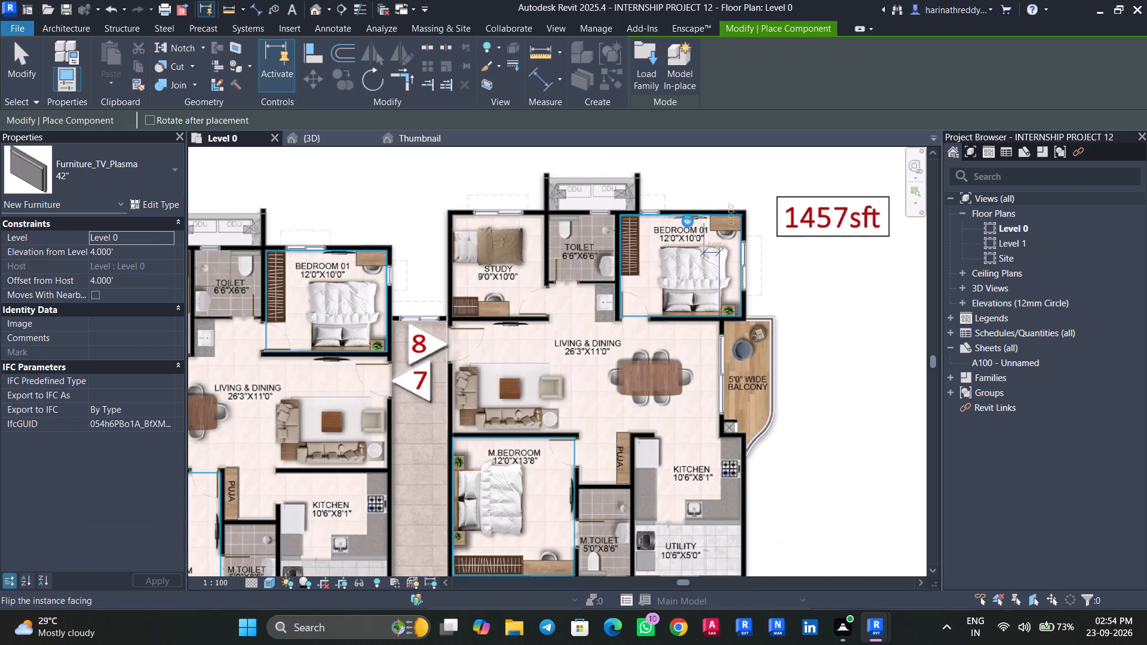
# Place a 42" Furniture_TV_Plasma in unit 7's living area on the Bedroom 01 wall, facing the sofa.
pyautogui.press('Tab')
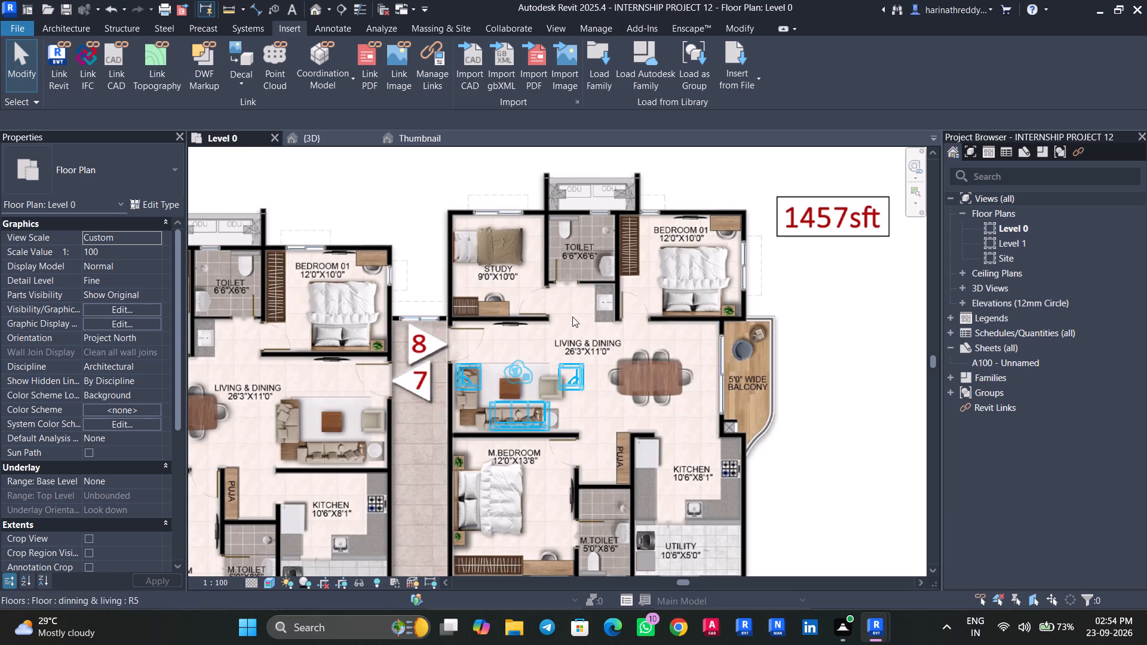
pyautogui.scroll(-4, 591, 353)
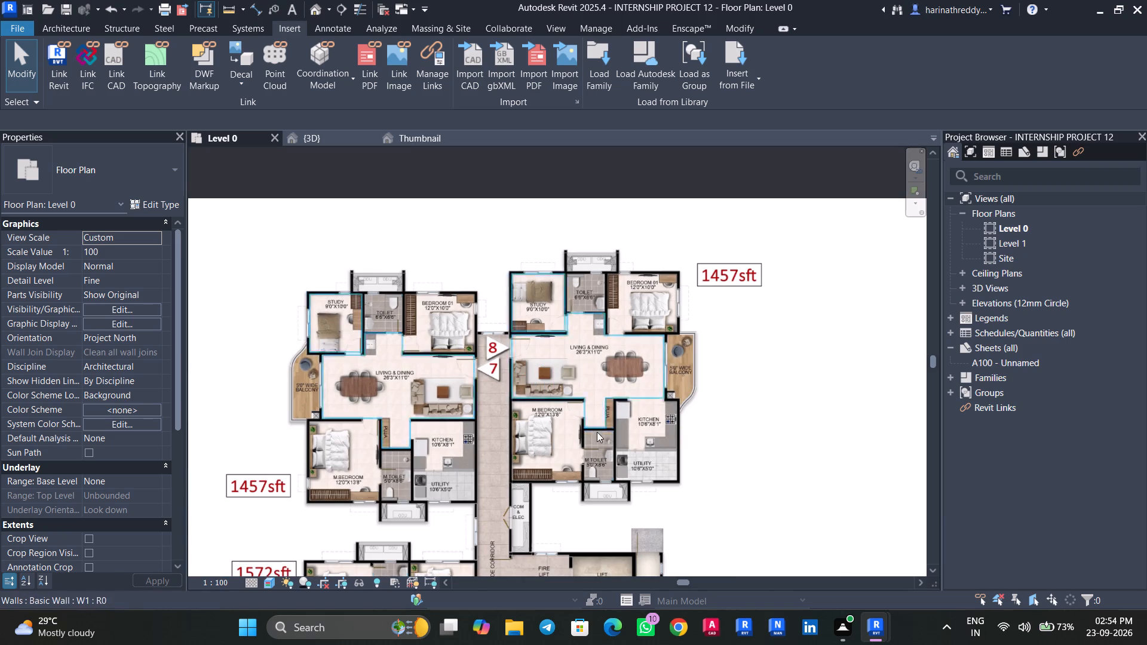
pyautogui.scroll(5, 475, 346)
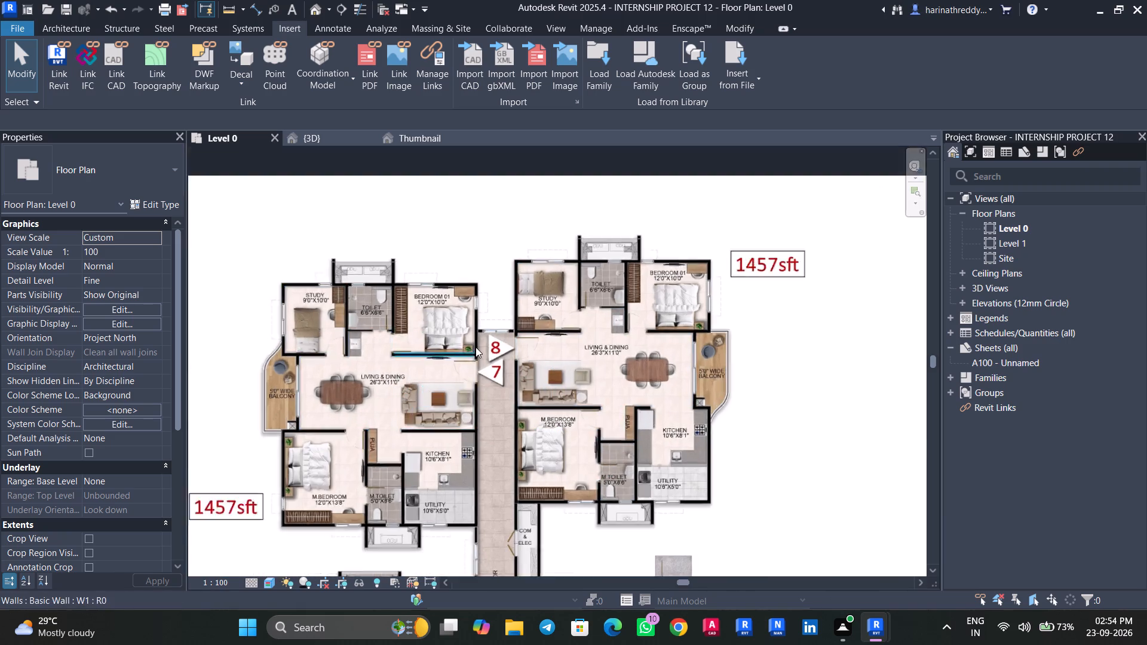
pyautogui.moveTo(406, 385); pyautogui.dragTo(565, 382, button='middle')
pyautogui.press('c')
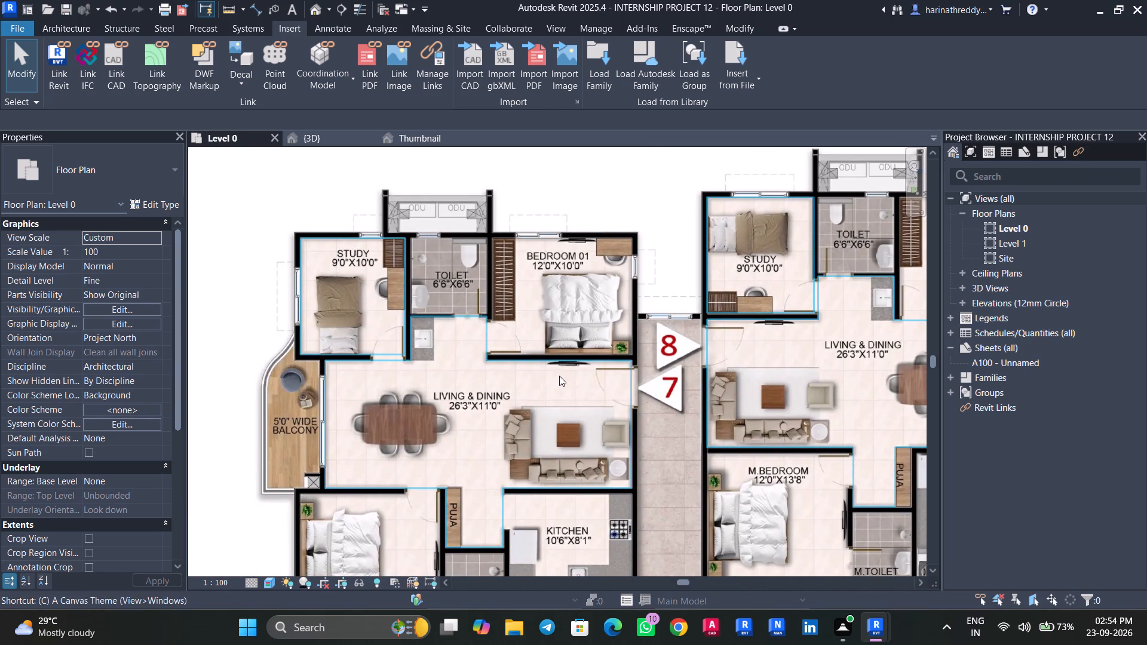
pyautogui.press('m')
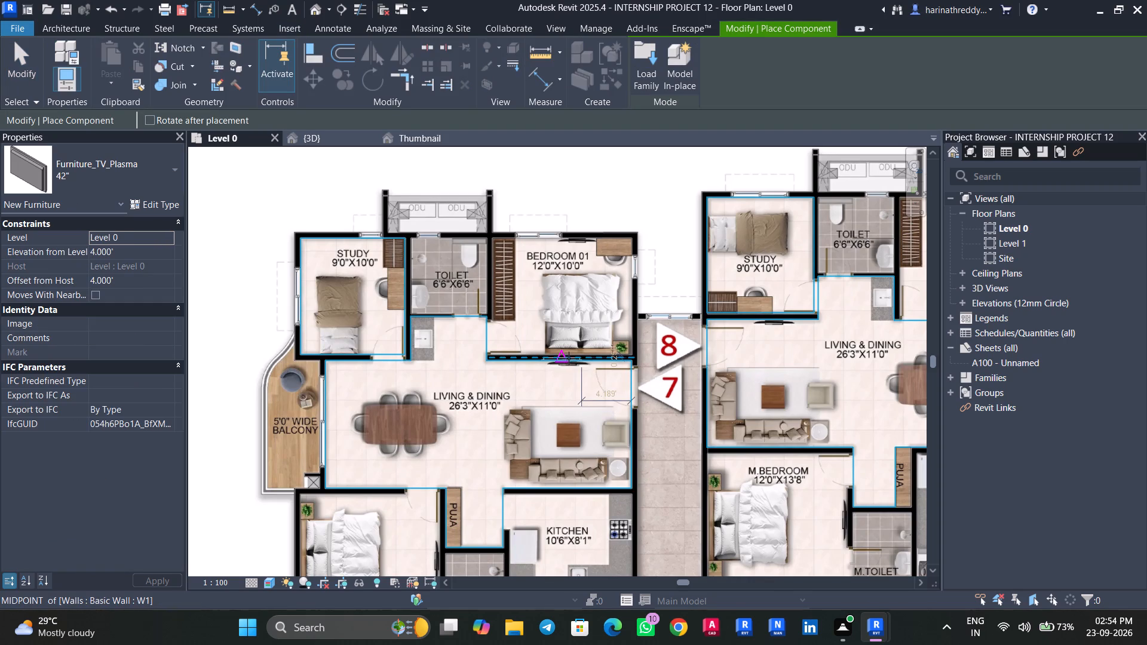
pyautogui.scroll(10, 569, 362)
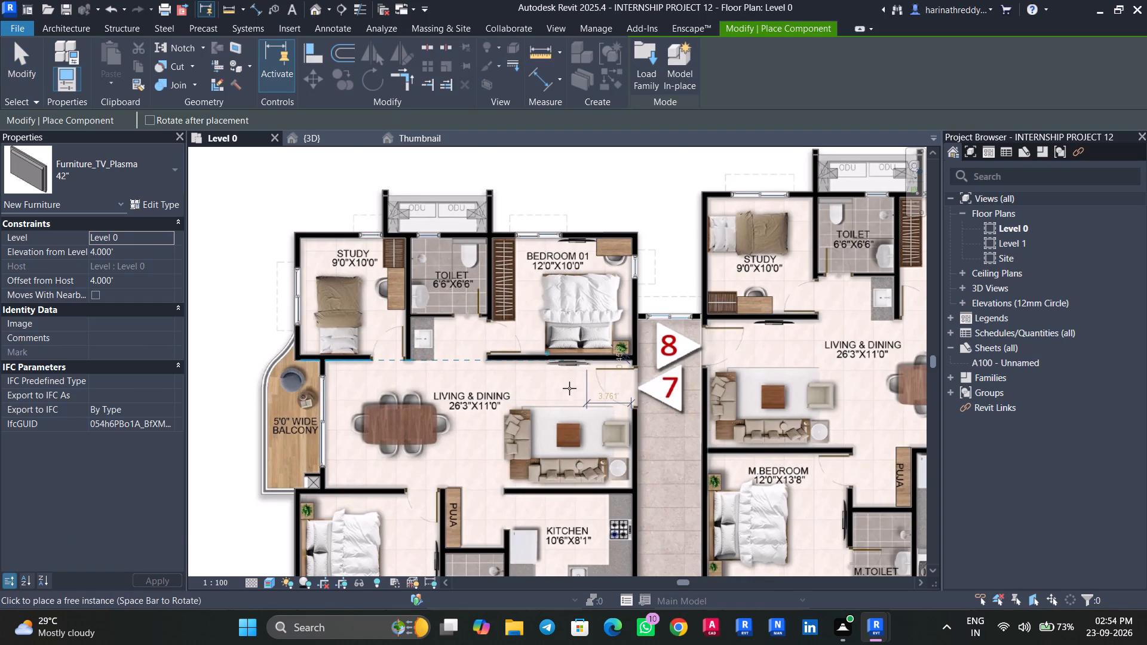
pyautogui.click(565, 350)
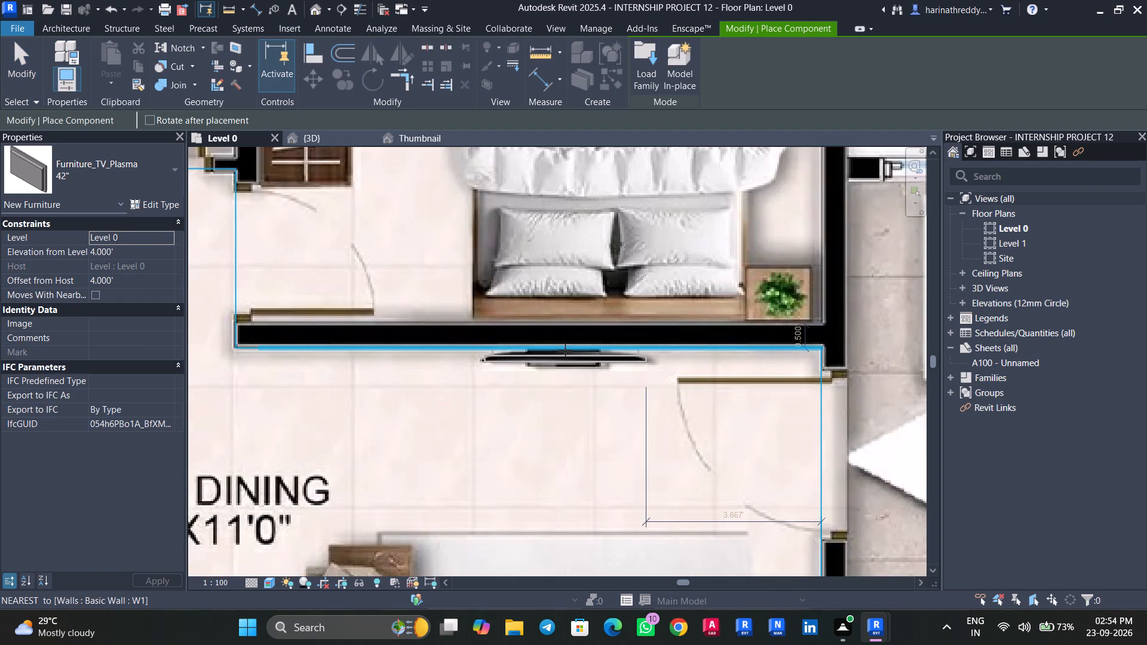
# Place a 42" Furniture_TV_Plasma in unit 7's master bedroom, rotated to face the bed from the M.Toilet side wall.
pyautogui.scroll(-8, 565, 350)
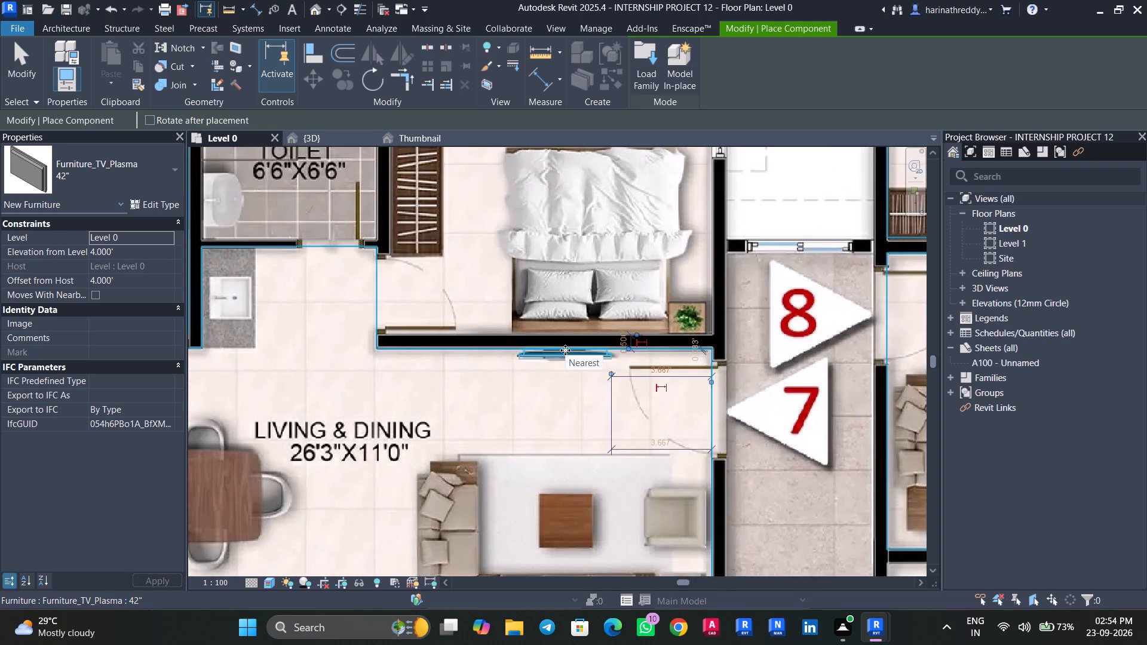
pyautogui.moveTo(441, 416); pyautogui.dragTo(500, 276, button='middle')
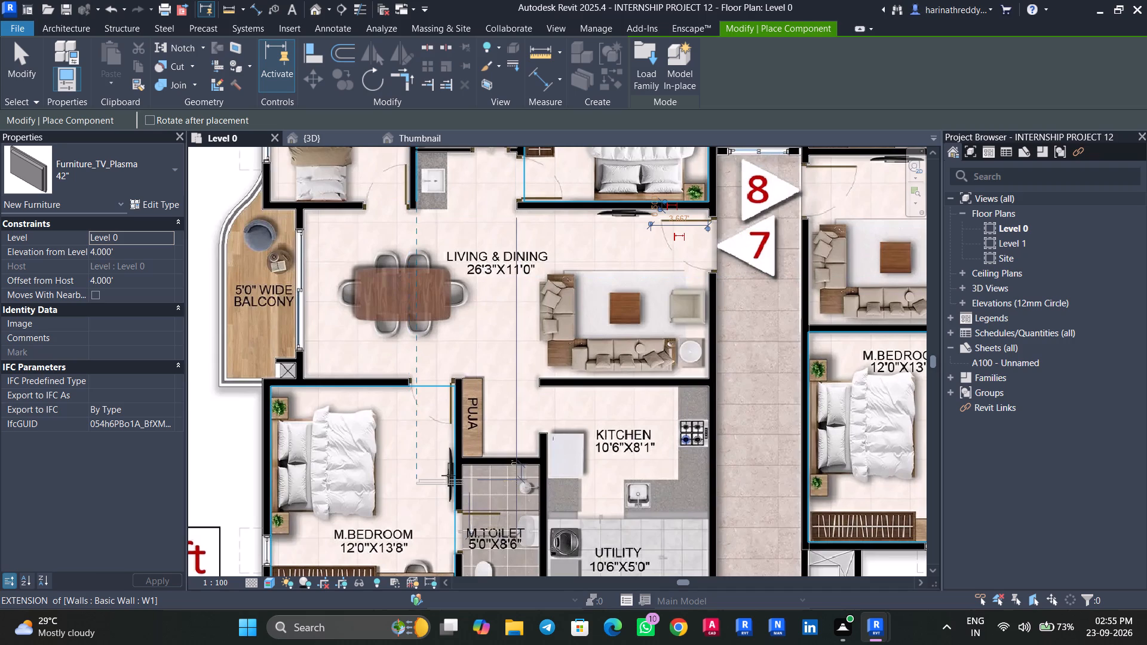
pyautogui.press('space')
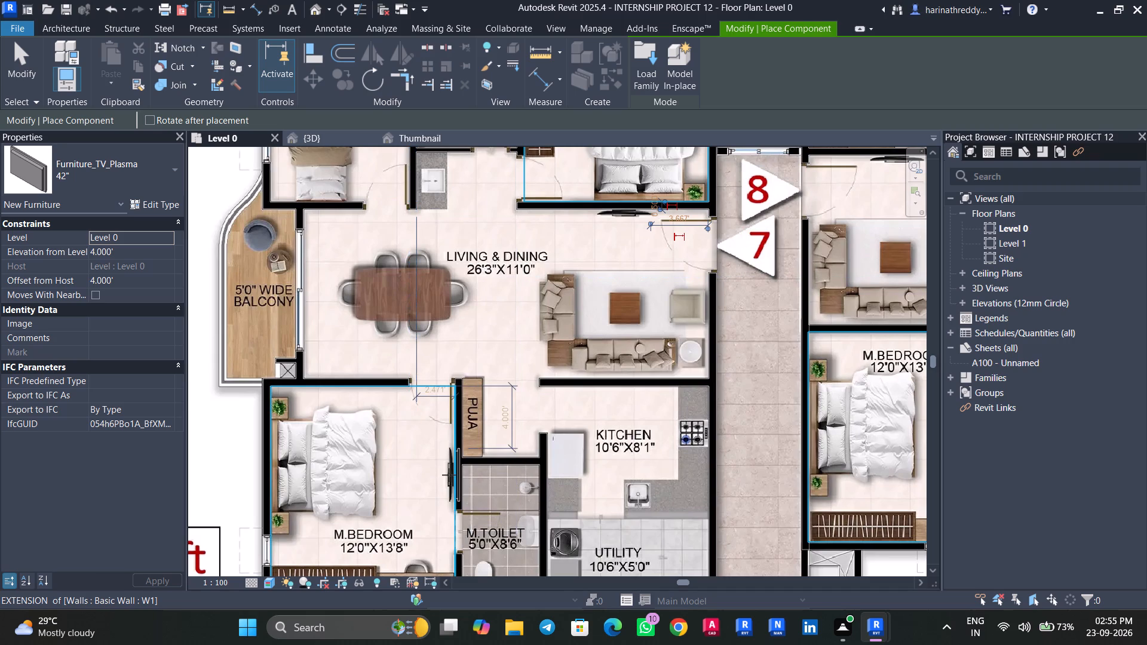
pyautogui.press('space')
pyautogui.press('space')
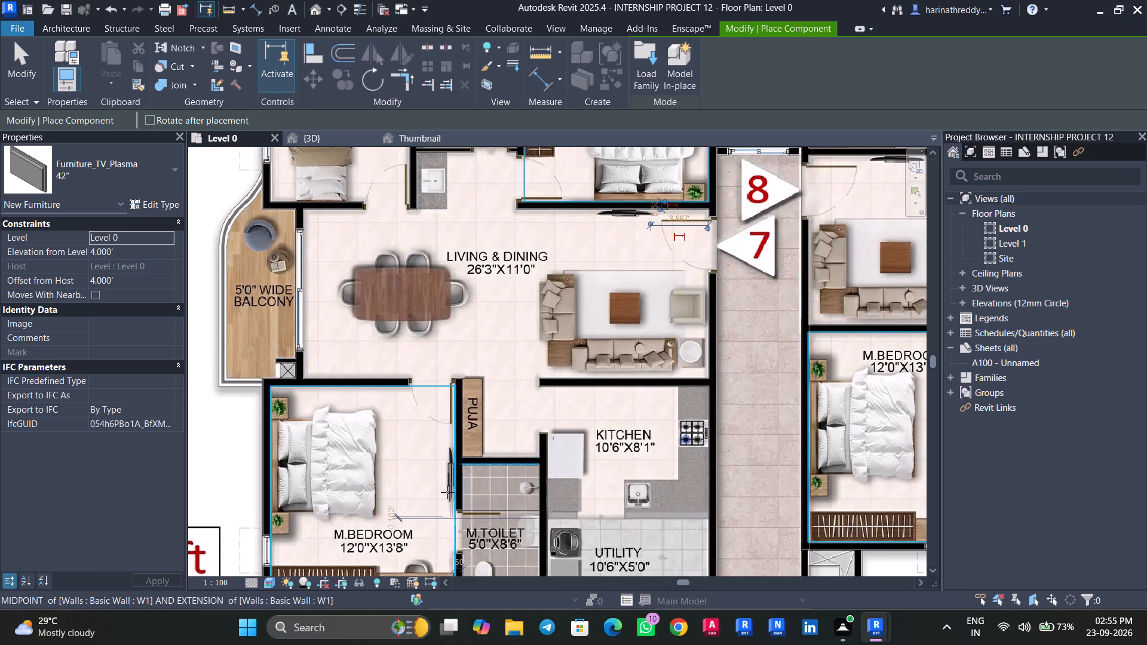
pyautogui.scroll(6, 447, 494)
pyautogui.moveTo(445, 494); pyautogui.dragTo(426, 437, button='middle')
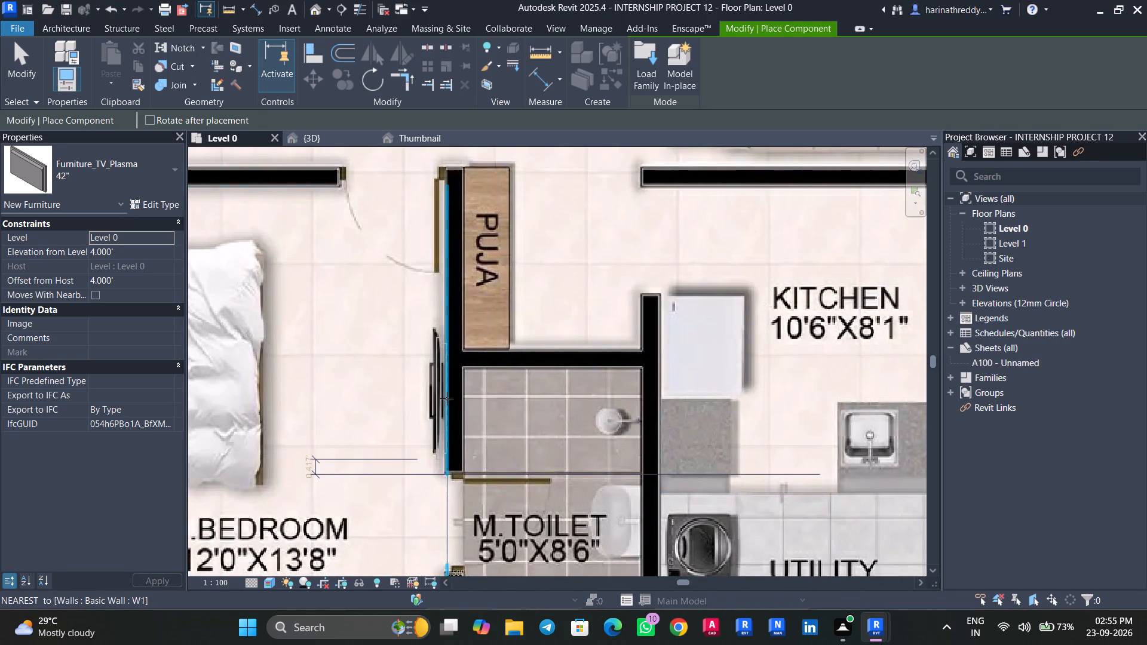
pyautogui.click(446, 394)
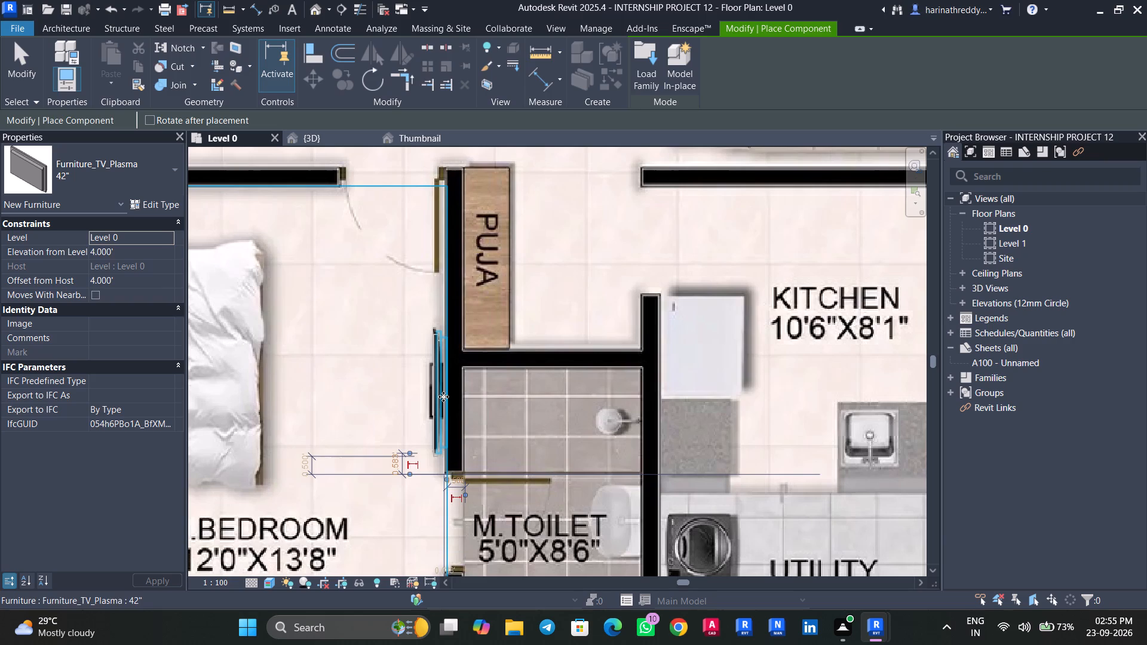
# End the TV placement in unit 7's master bedroom.
pyautogui.press('Escape')
pyautogui.press('Escape')
pyautogui.press('Escape')
pyautogui.press('Escape')
# Place a 42" Furniture_TV_Plasma in unit 7's Bedroom 01 on the exterior wall facing the bed, and end placement.
pyautogui.scroll(-15, 433, 388)
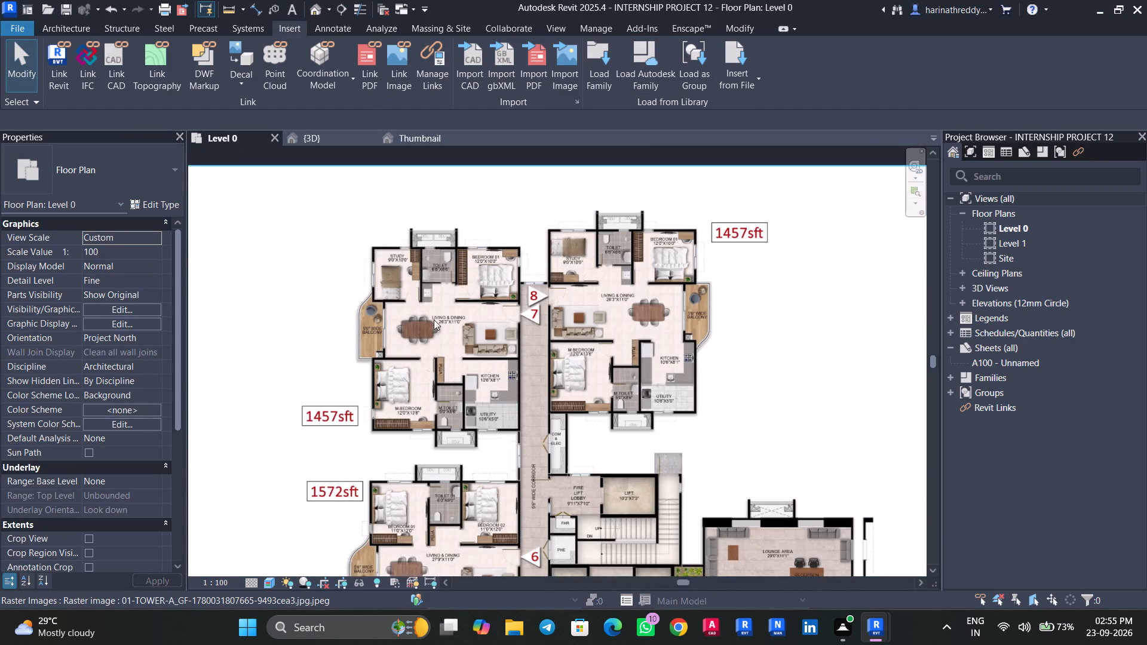
pyautogui.moveTo(439, 322); pyautogui.dragTo(447, 386, button='middle')
pyautogui.scroll(12, 431, 365)
pyautogui.scroll(-4, 394, 404)
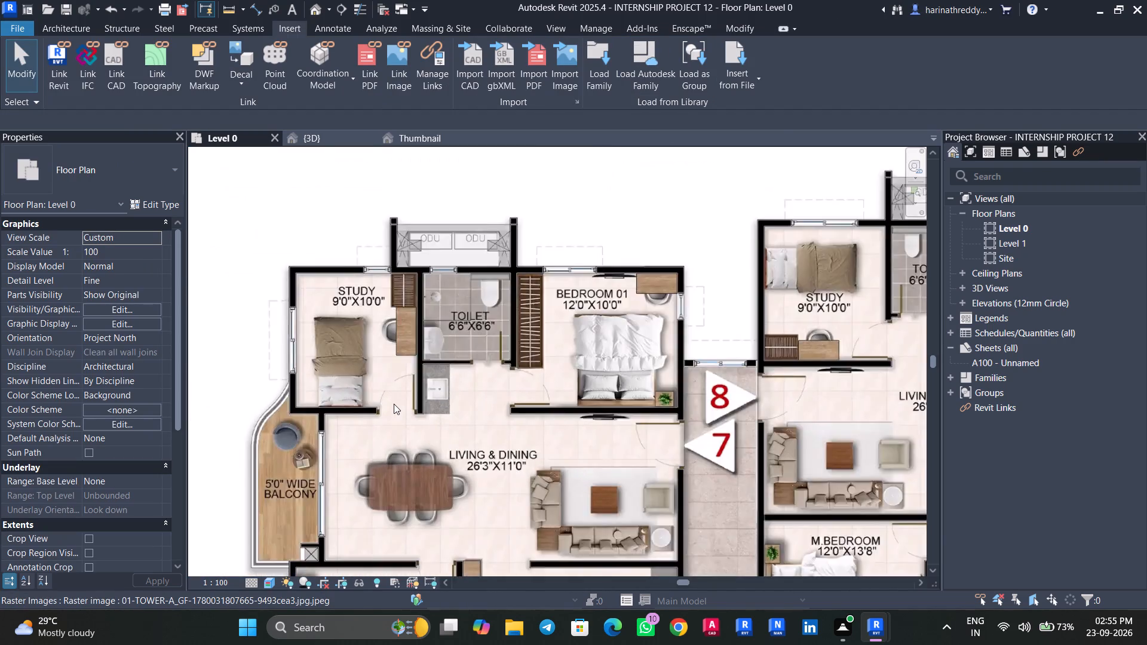
pyautogui.scroll(-6, 394, 404)
pyautogui.scroll(4, 476, 447)
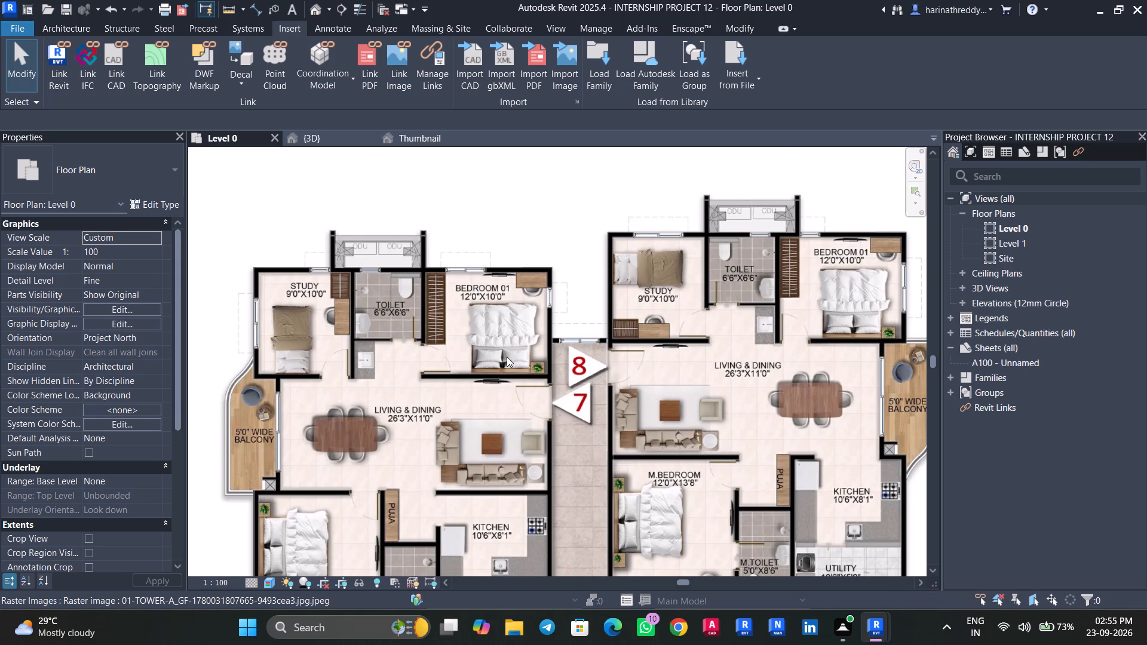
pyautogui.scroll(5, 471, 351)
pyautogui.press('Tab')
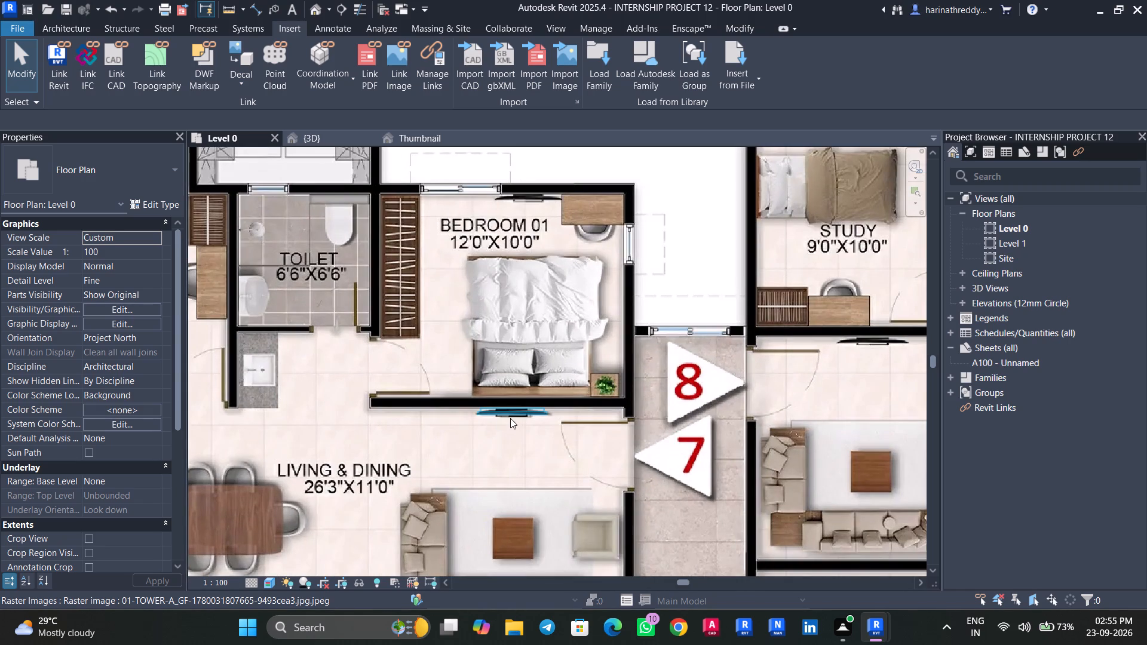
pyautogui.press('c')
pyautogui.press('m')
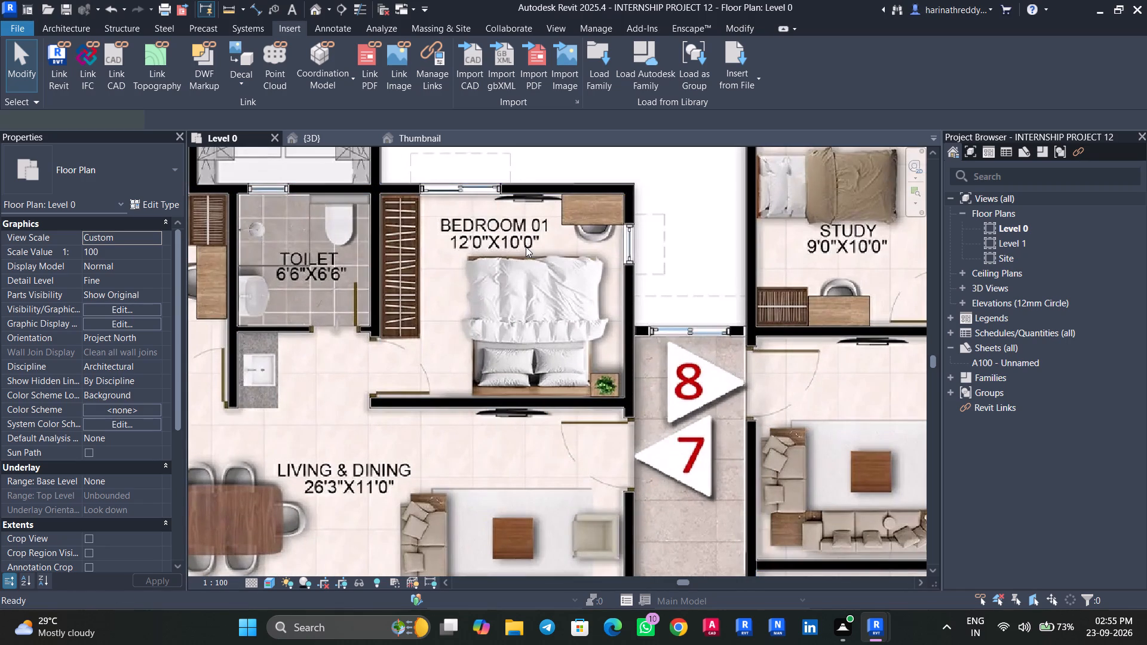
pyautogui.scroll(6, 526, 197)
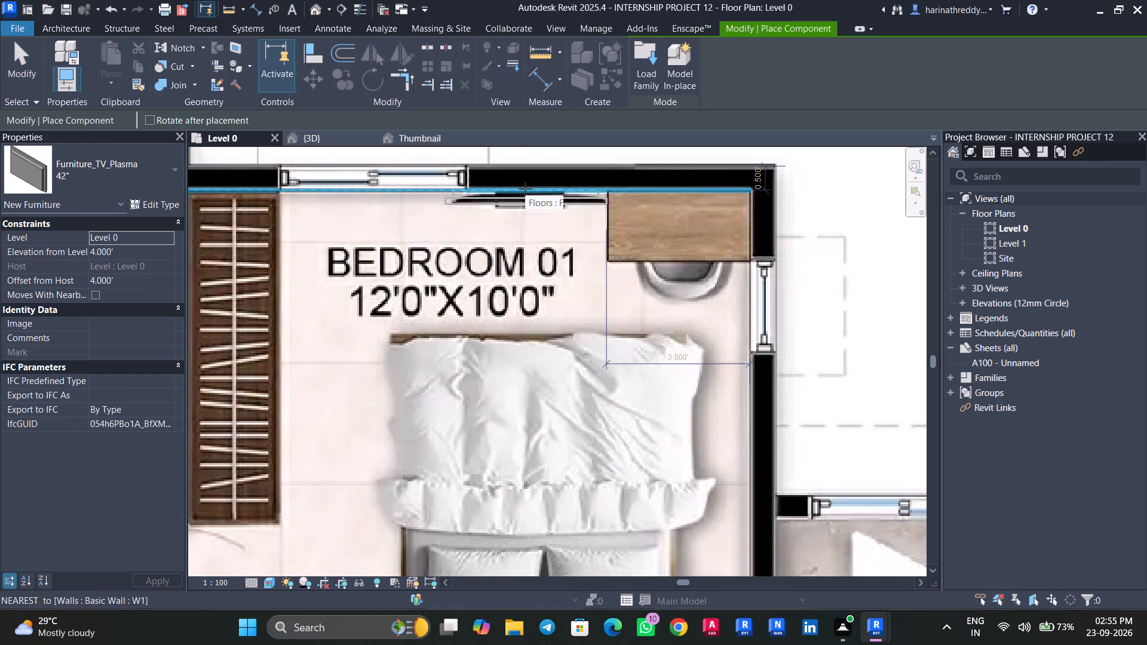
pyautogui.click(525, 189)
pyautogui.press('Escape')
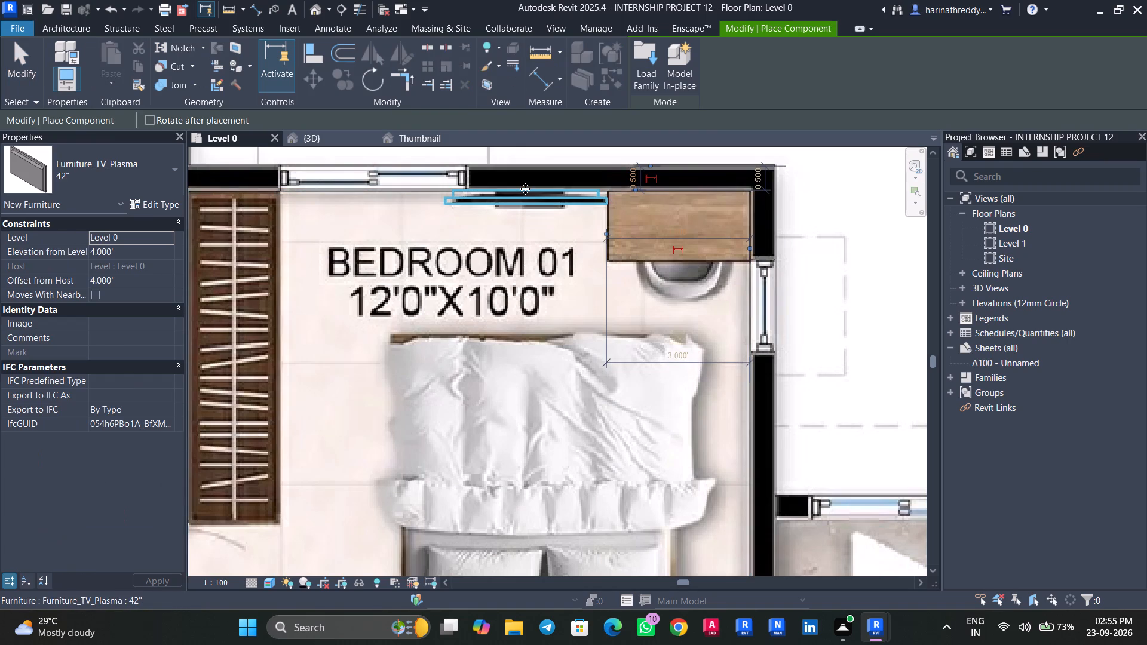
pyautogui.press('Escape')
pyautogui.press('Escape')
pyautogui.press('Escape')
pyautogui.press('Tab')
# Review the rooms of units 7, 6 and 5 against the plan image for furniture still missing.
pyautogui.scroll(-3, 526, 230)
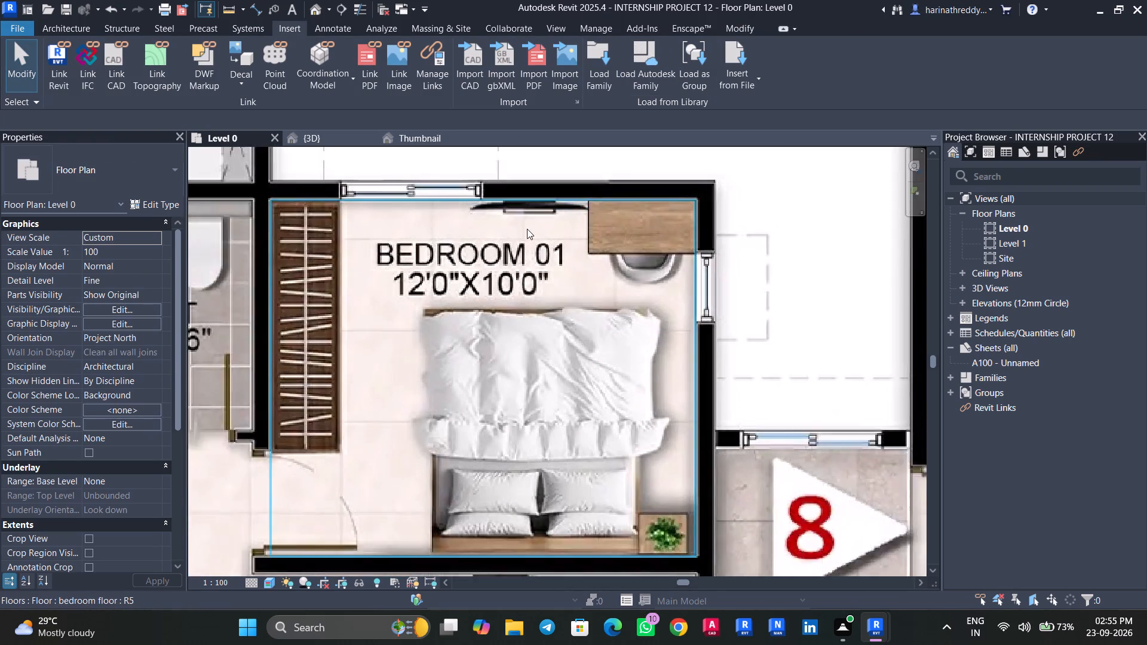
pyautogui.scroll(-2, 527, 229)
pyautogui.scroll(-4, 475, 490)
pyautogui.moveTo(475, 492); pyautogui.dragTo(629, 369, button='middle')
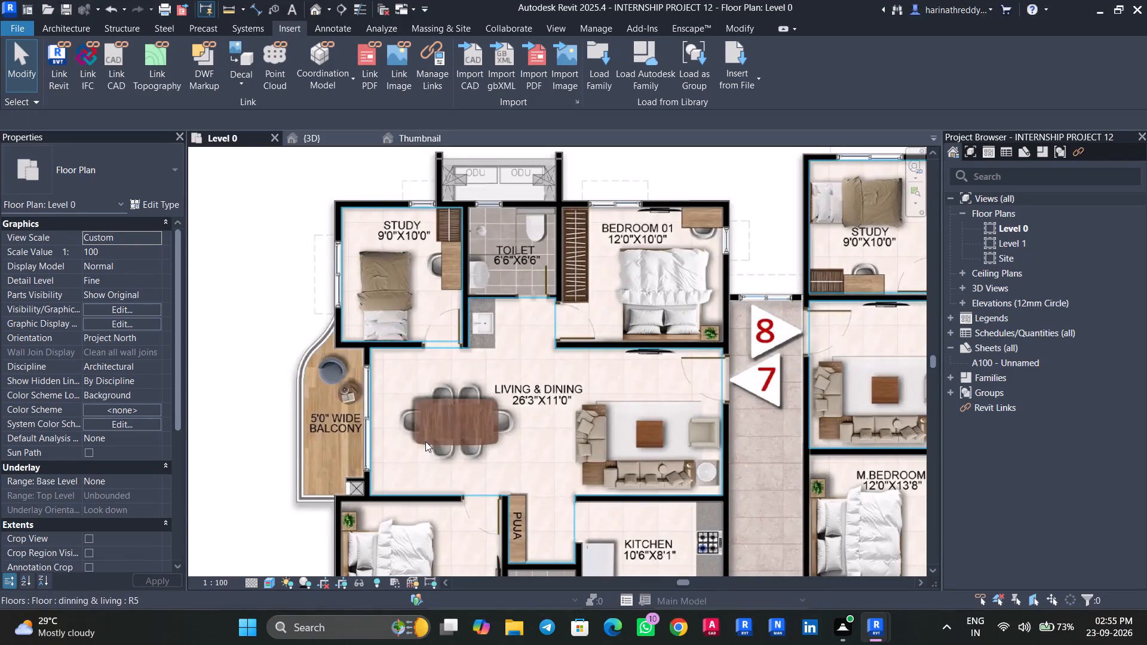
pyautogui.moveTo(436, 422); pyautogui.dragTo(474, 265, button='middle')
pyautogui.scroll(1, 474, 265)
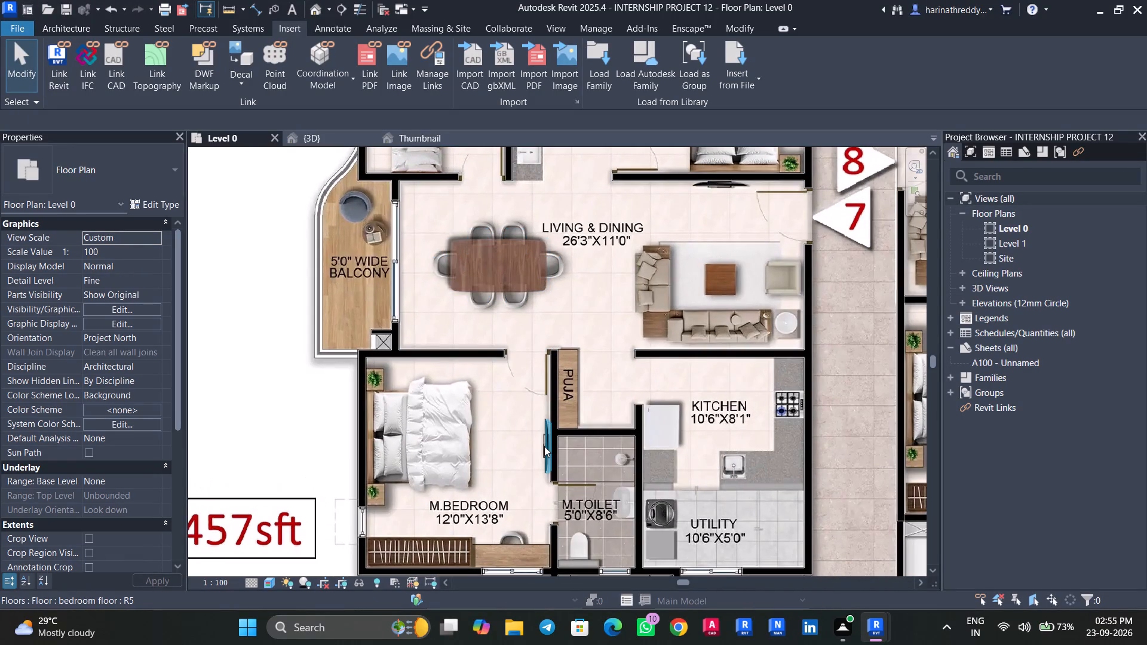
pyautogui.moveTo(493, 456); pyautogui.dragTo(474, 265, button='middle')
pyautogui.scroll(-4, 505, 401)
pyautogui.moveTo(501, 441); pyautogui.dragTo(529, 311, button='middle')
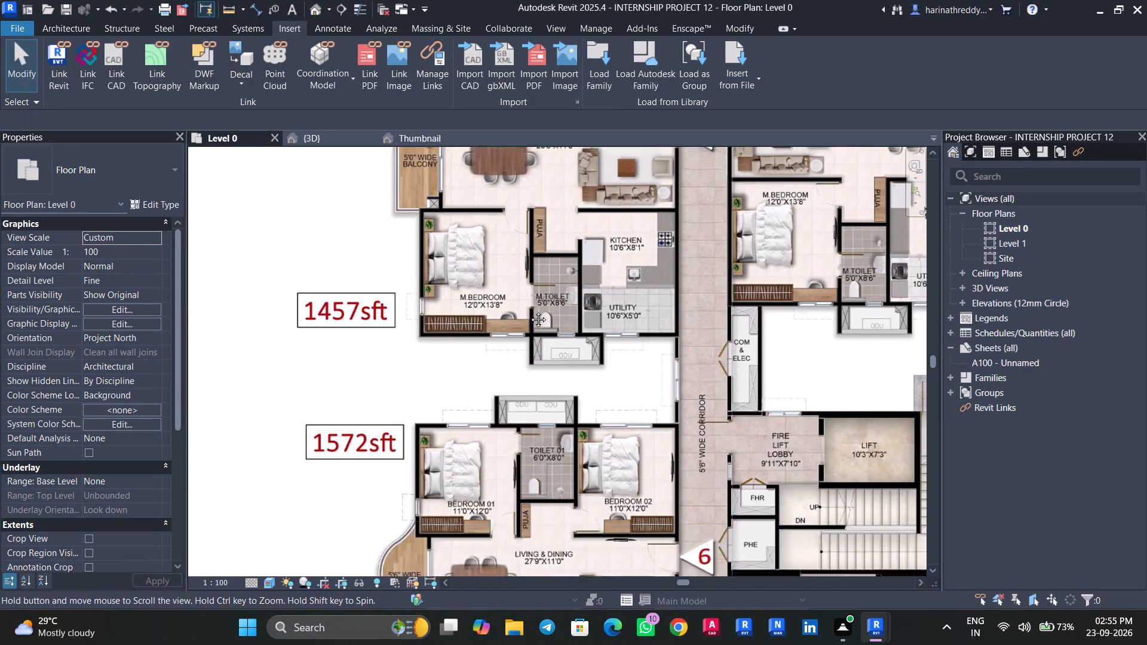
pyautogui.moveTo(529, 311); pyautogui.dragTo(546, 247, button='middle')
pyautogui.scroll(-7, 530, 247)
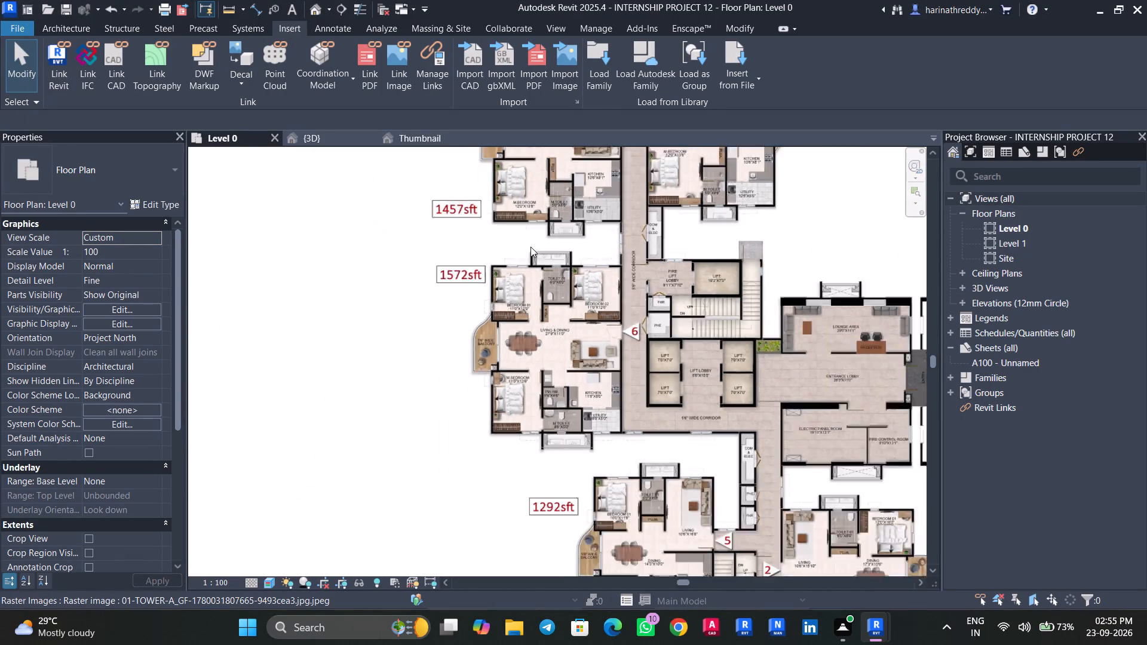
pyautogui.scroll(-1, 530, 247)
pyautogui.scroll(6, 547, 485)
pyautogui.moveTo(540, 459); pyautogui.dragTo(321, 511, button='middle')
pyautogui.scroll(5, 443, 429)
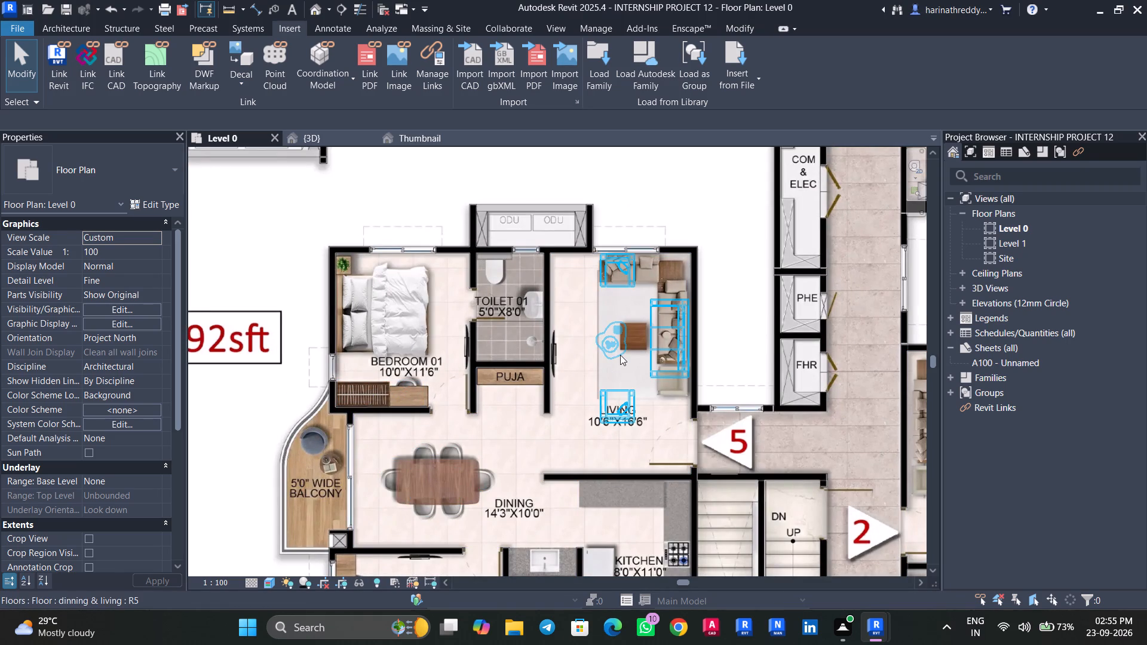
pyautogui.moveTo(572, 426); pyautogui.dragTo(608, 277, button='middle')
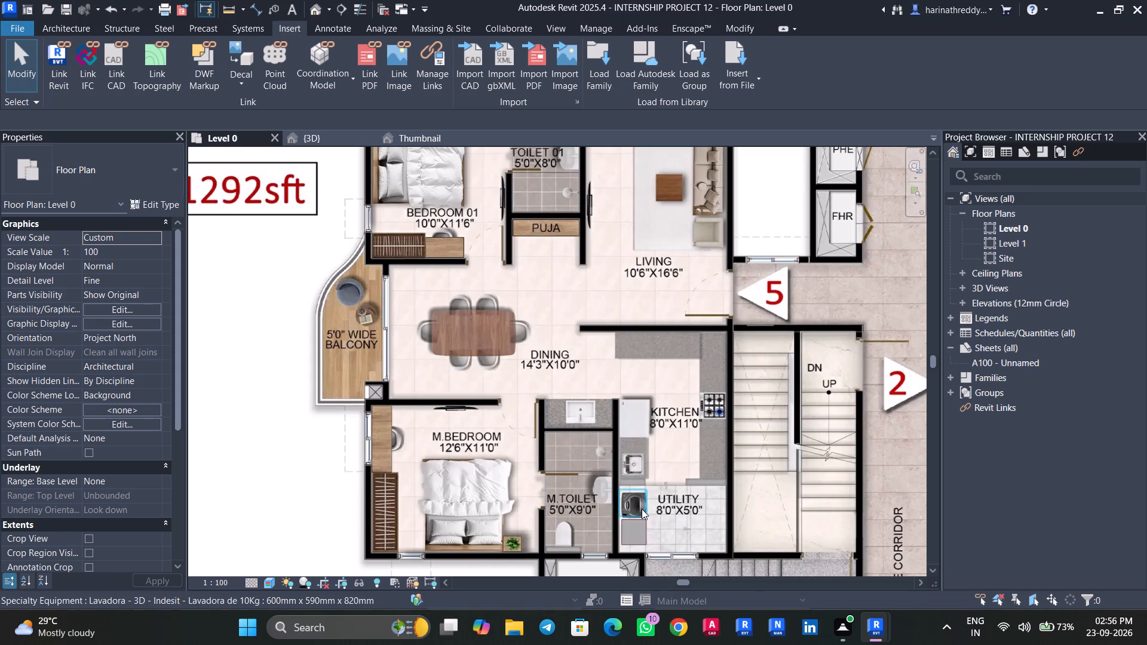
pyautogui.moveTo(658, 439); pyautogui.dragTo(642, 311, button='middle')
pyautogui.moveTo(428, 475); pyautogui.dragTo(441, 550, button='middle')
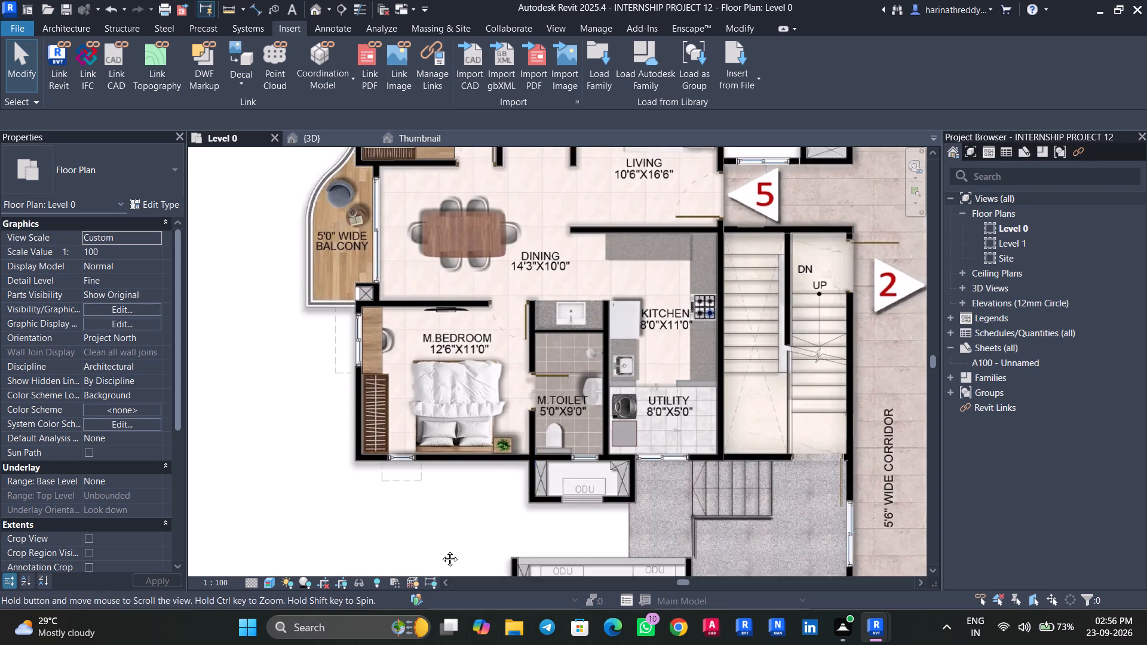
pyautogui.moveTo(441, 550); pyautogui.dragTo(446, 592, button='middle')
pyautogui.moveTo(553, 327); pyautogui.dragTo(574, 489, button='middle')
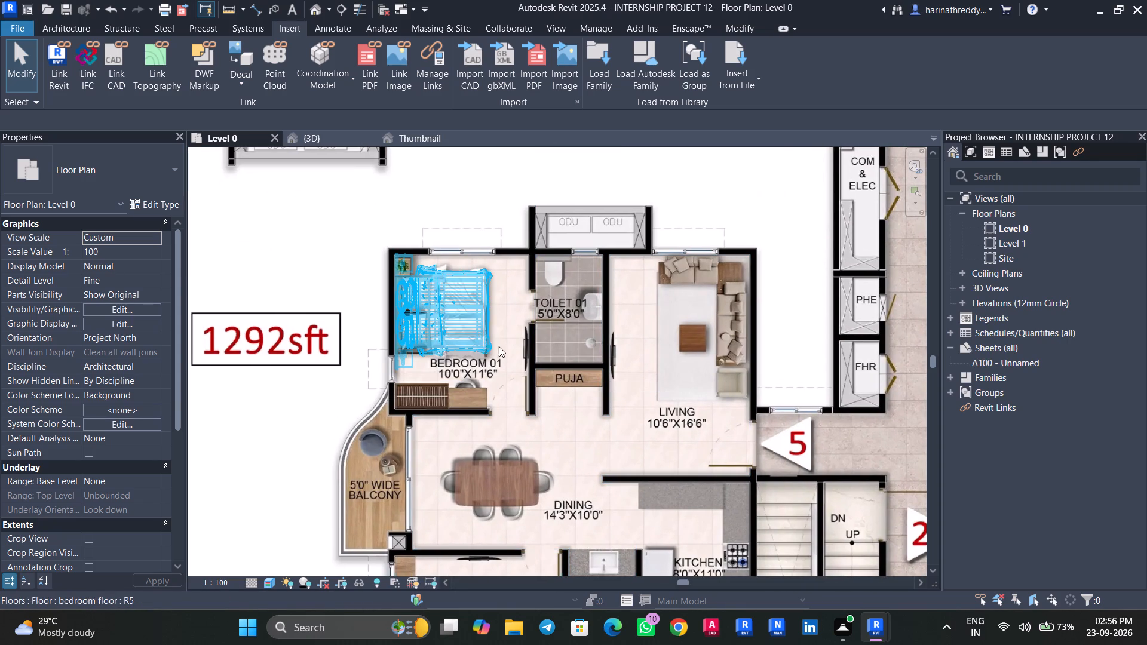
pyautogui.scroll(4, 525, 379)
pyautogui.scroll(-4, 595, 404)
pyautogui.moveTo(603, 477); pyautogui.dragTo(570, 342, button='middle')
pyautogui.moveTo(701, 489); pyautogui.dragTo(703, 365, button='middle')
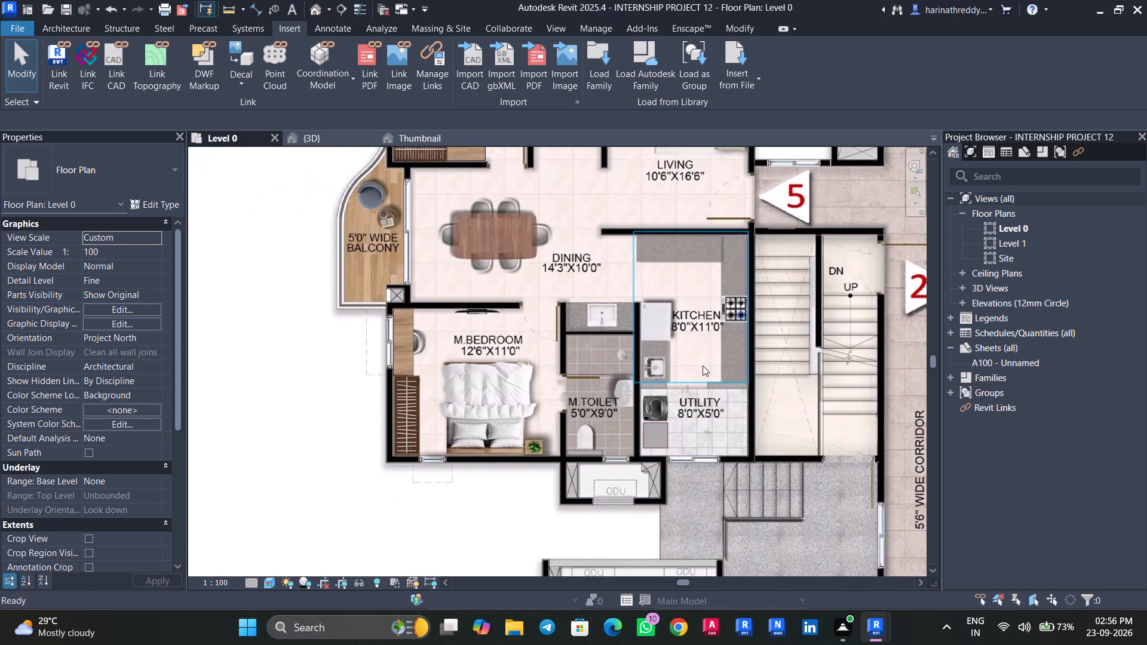
pyautogui.moveTo(506, 351); pyautogui.dragTo(544, 472, button='middle')
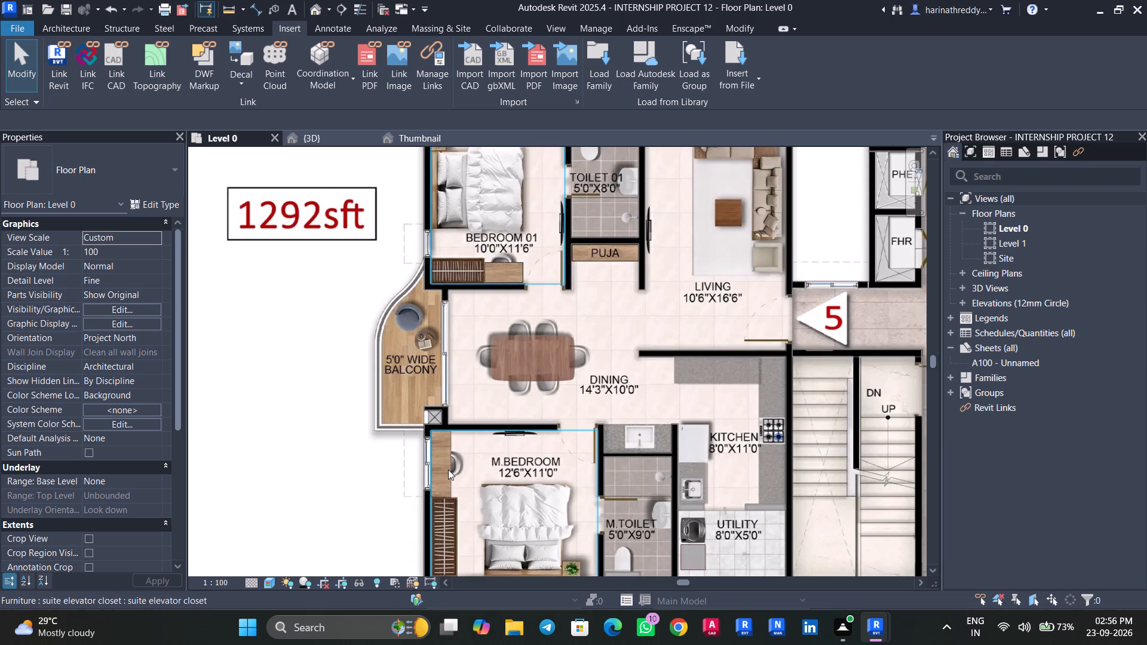
# Place a 600 x 460 x 740mm Escritorio_de_estudiante desk in unit 5's M.Bedroom, rotated against the window wall at the balcony-side corner.
pyautogui.press('c')
pyautogui.press('m')
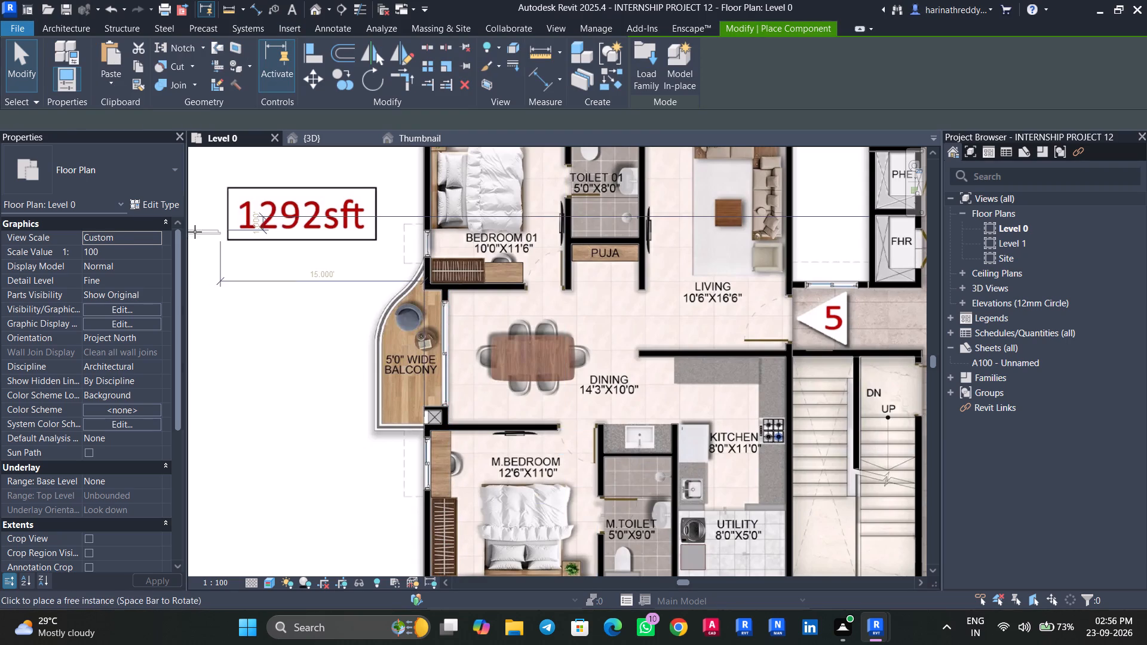
pyautogui.click(128, 171)
pyautogui.scroll(6, 113, 383)
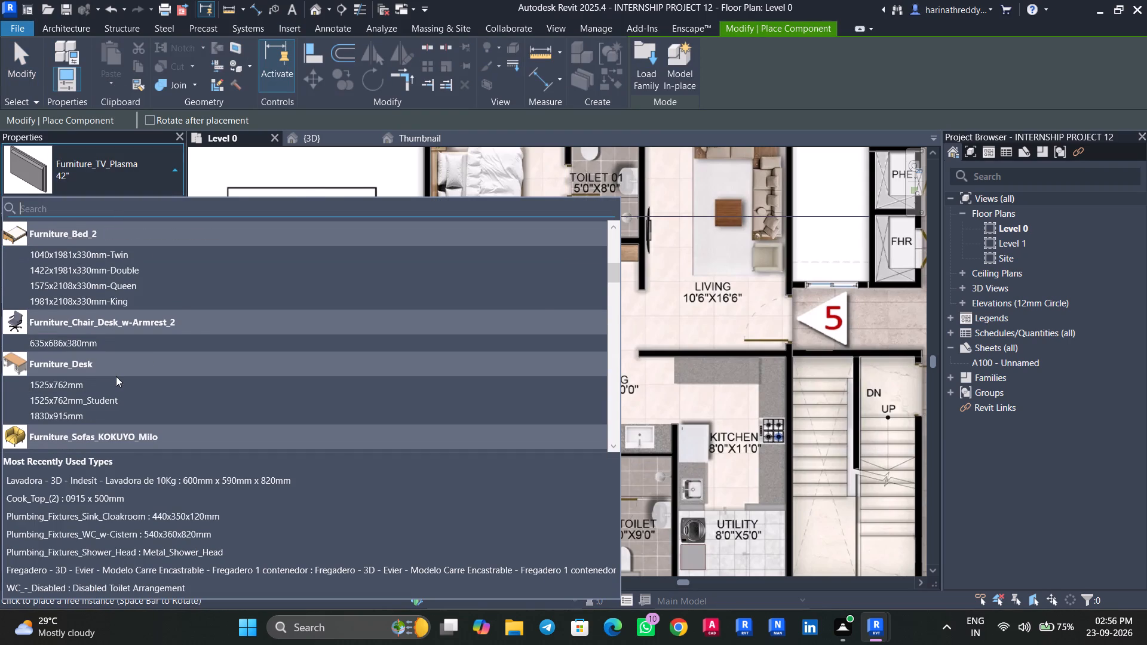
pyautogui.scroll(11, 116, 376)
pyautogui.scroll(-3, 112, 342)
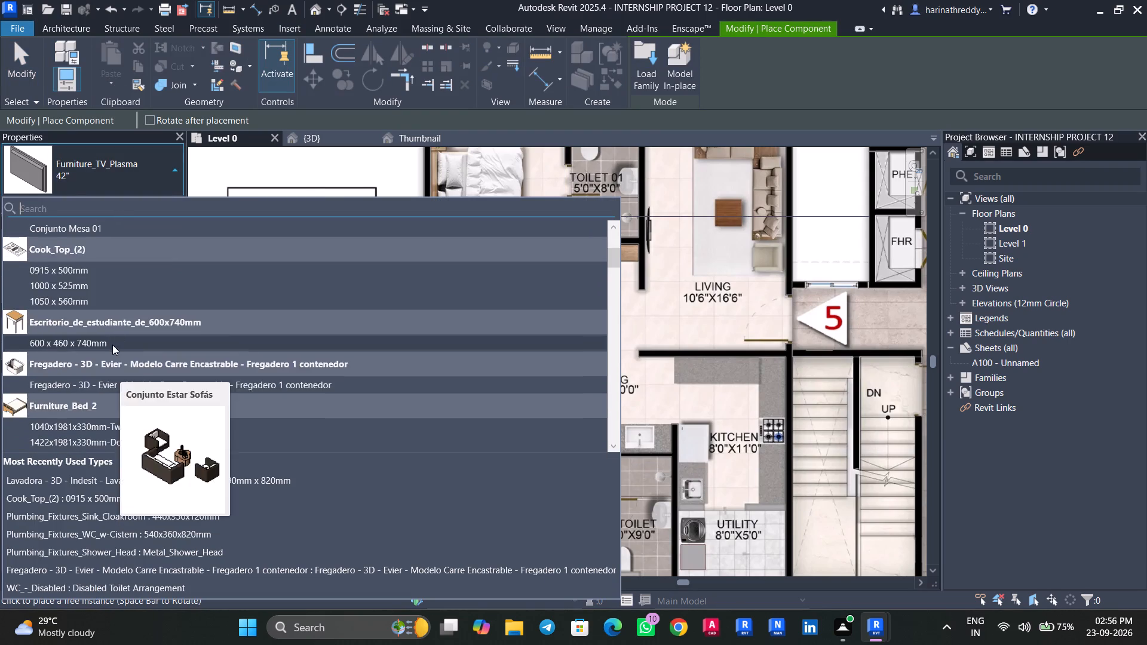
pyautogui.scroll(-9, 112, 346)
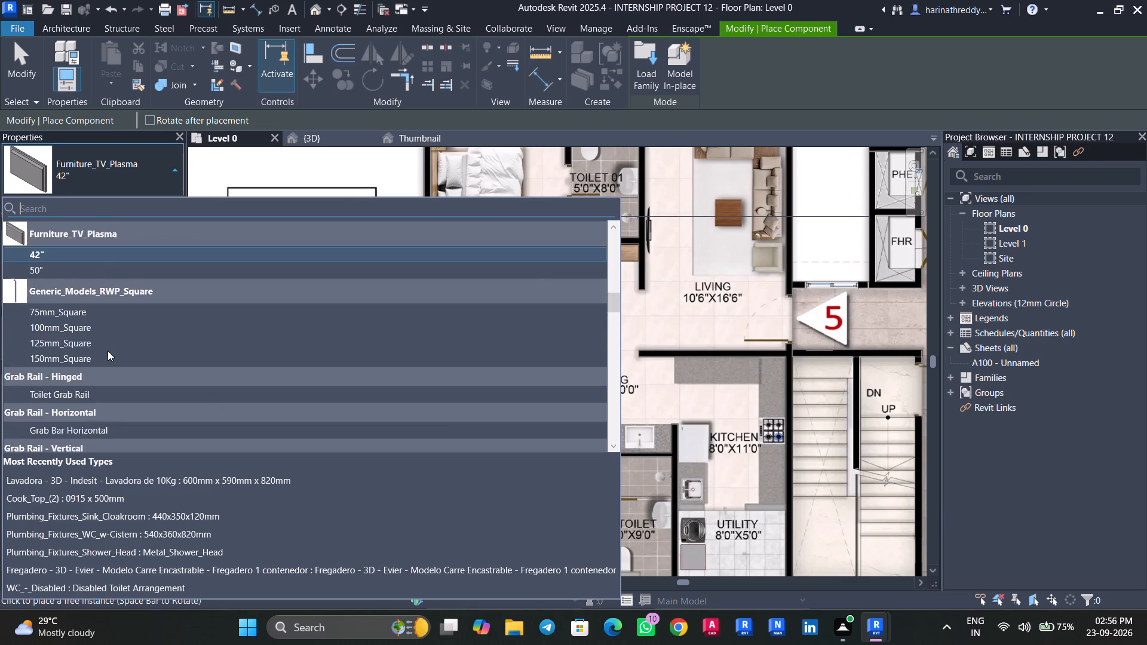
pyautogui.scroll(1, 108, 351)
pyautogui.scroll(-12, 108, 351)
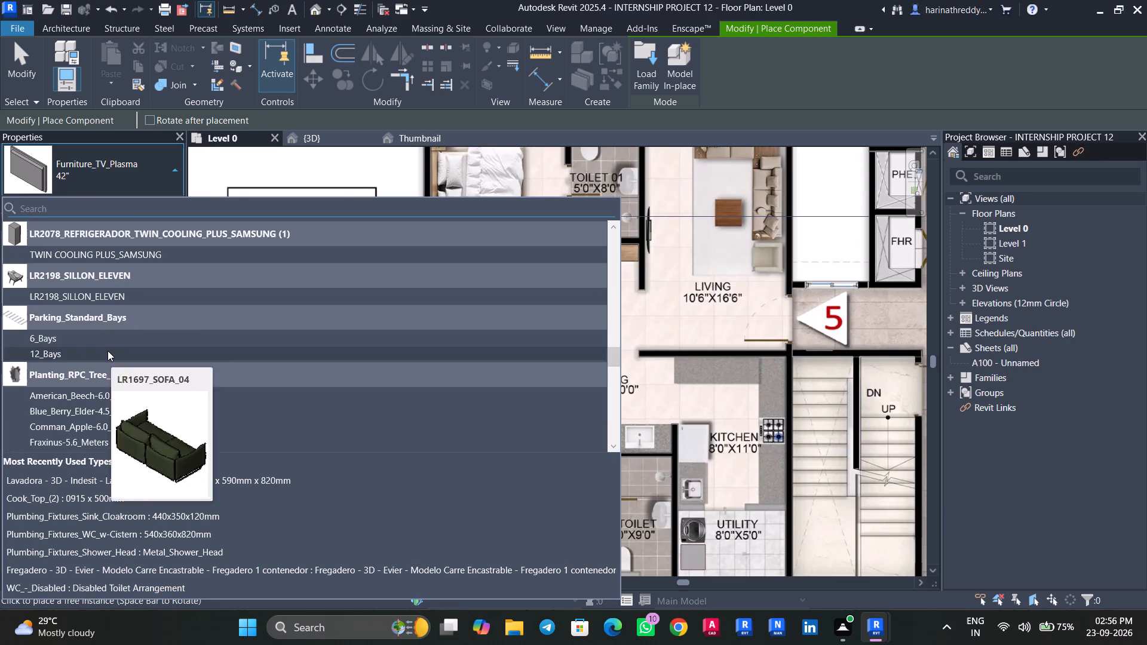
pyautogui.scroll(-7, 108, 351)
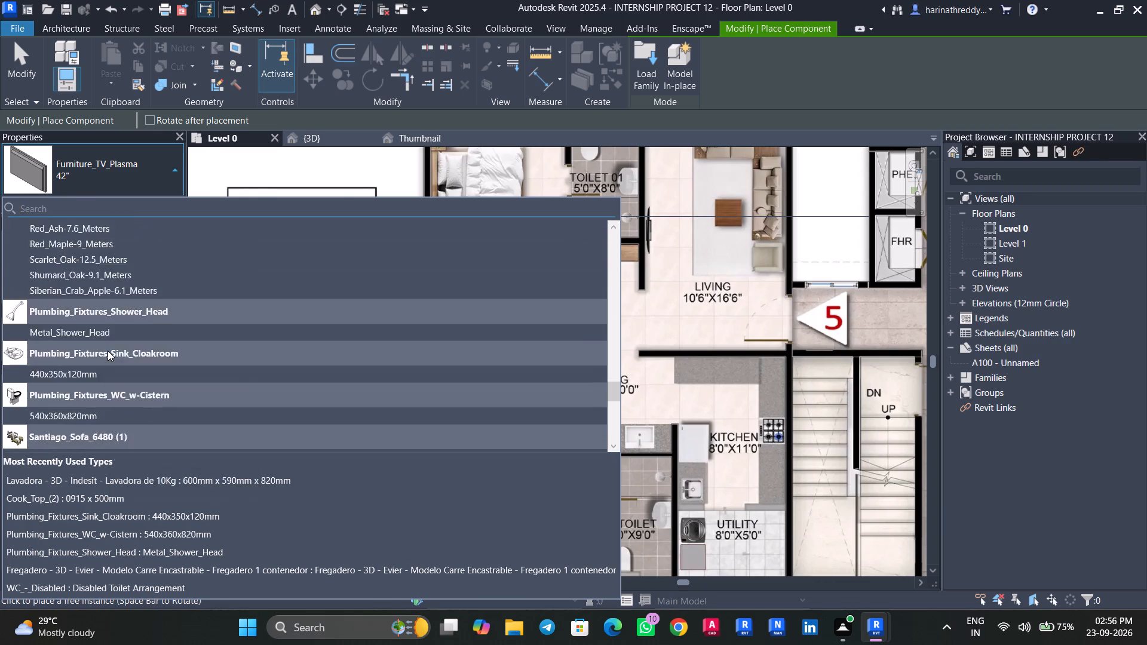
pyautogui.scroll(-11, 108, 351)
pyautogui.scroll(2, 108, 351)
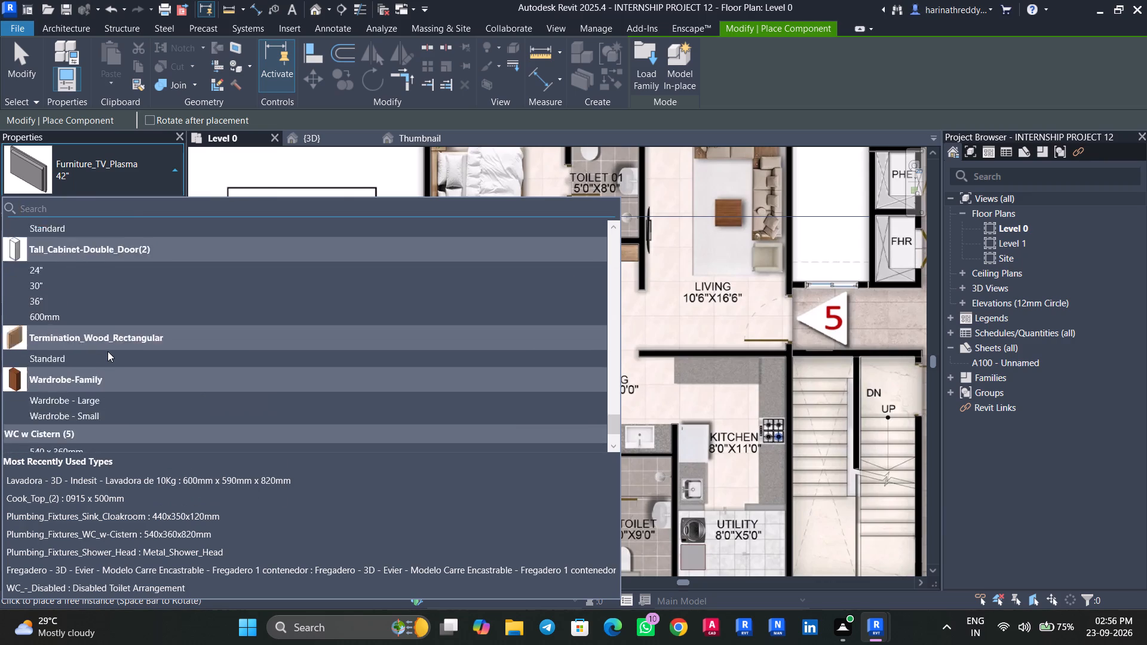
pyautogui.scroll(6, 108, 351)
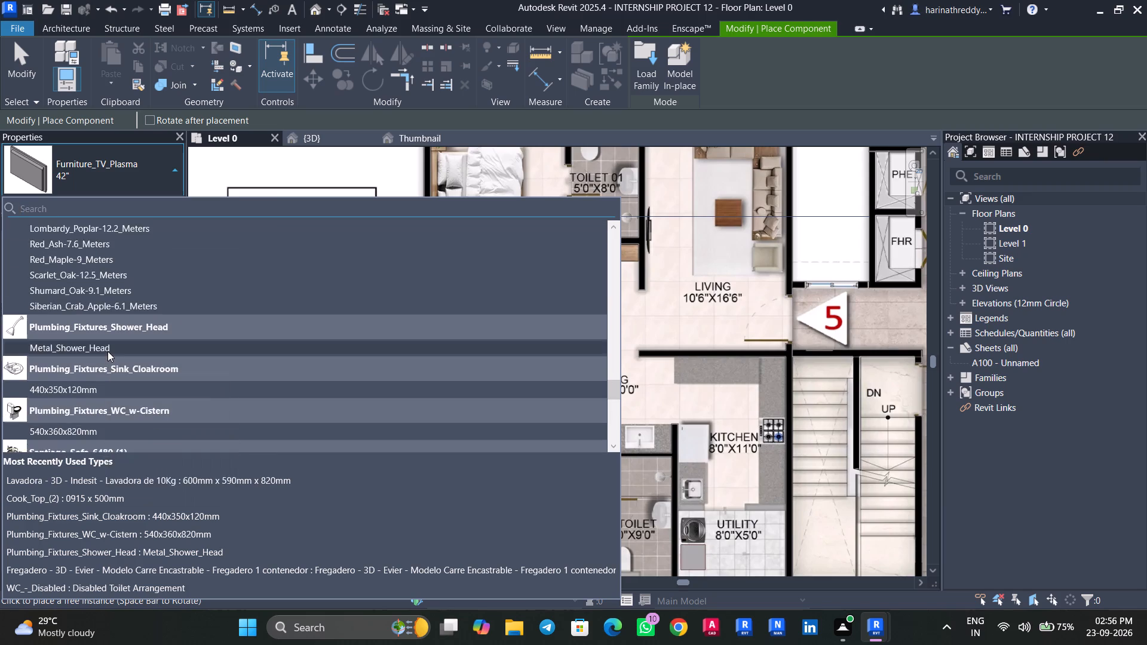
pyautogui.scroll(12, 108, 351)
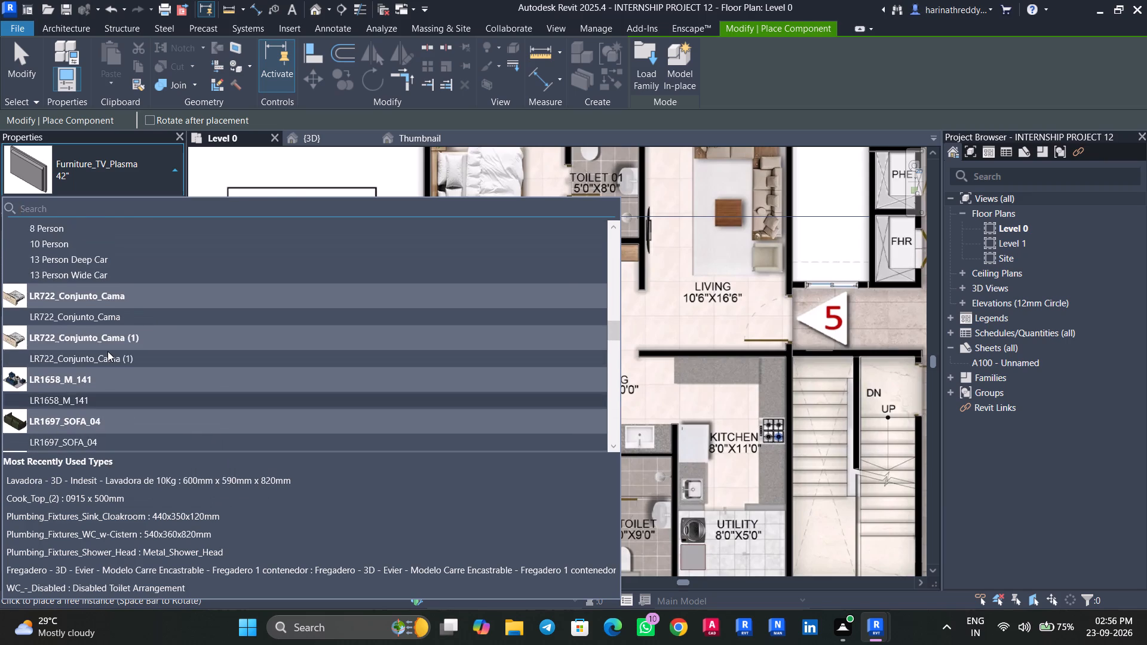
pyautogui.scroll(7, 108, 351)
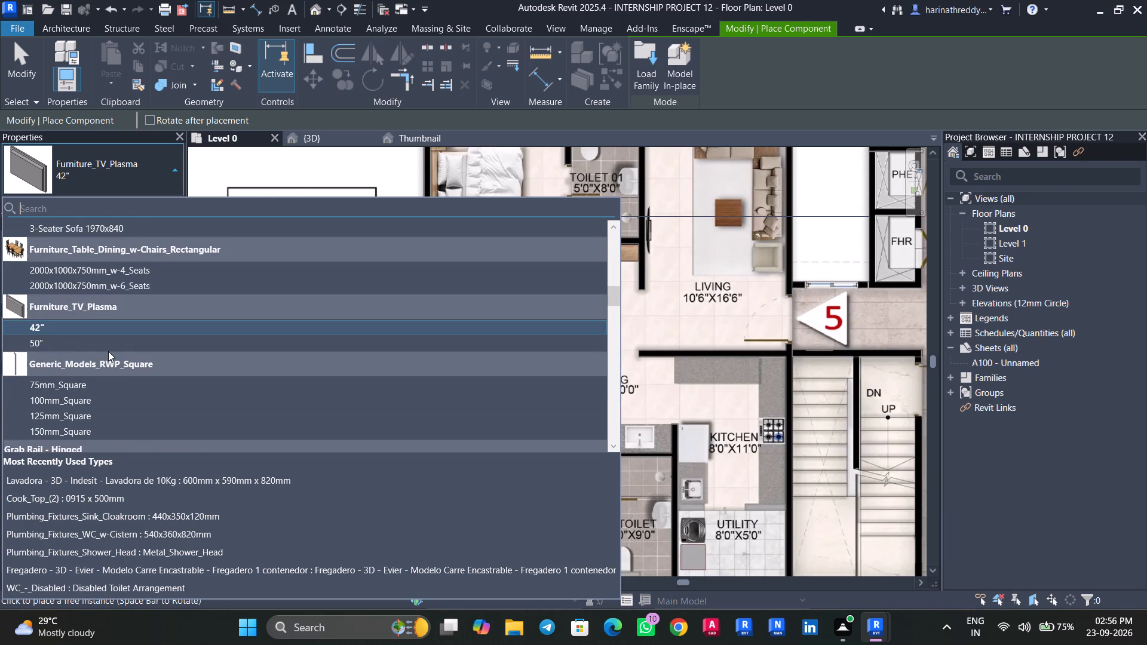
pyautogui.scroll(7, 108, 351)
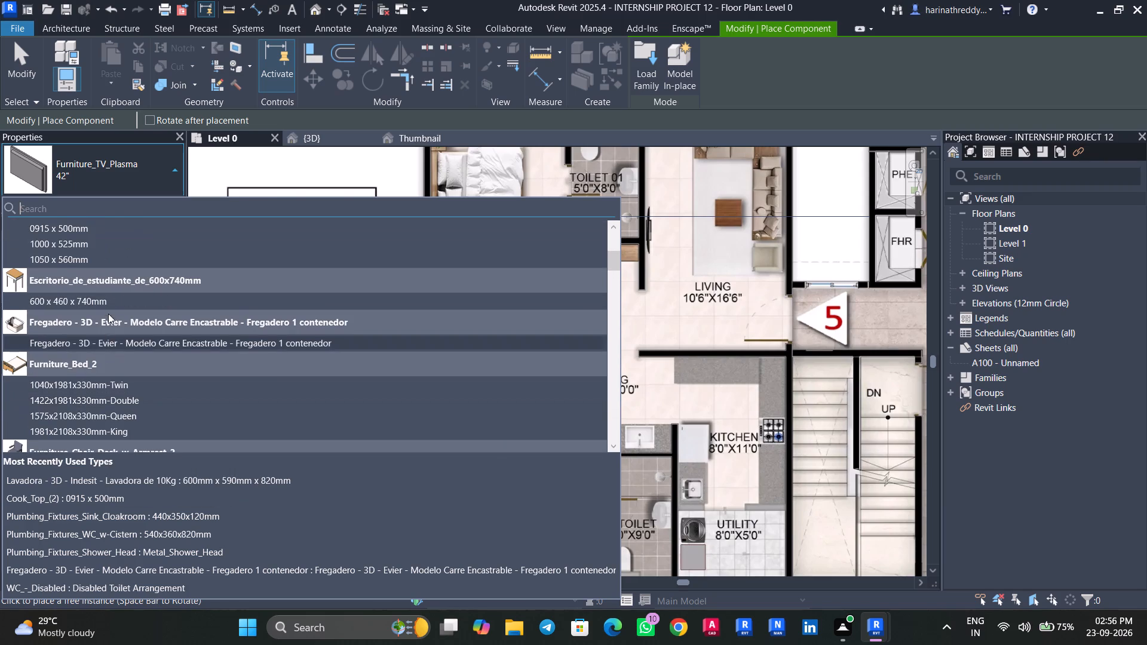
pyautogui.click(108, 304)
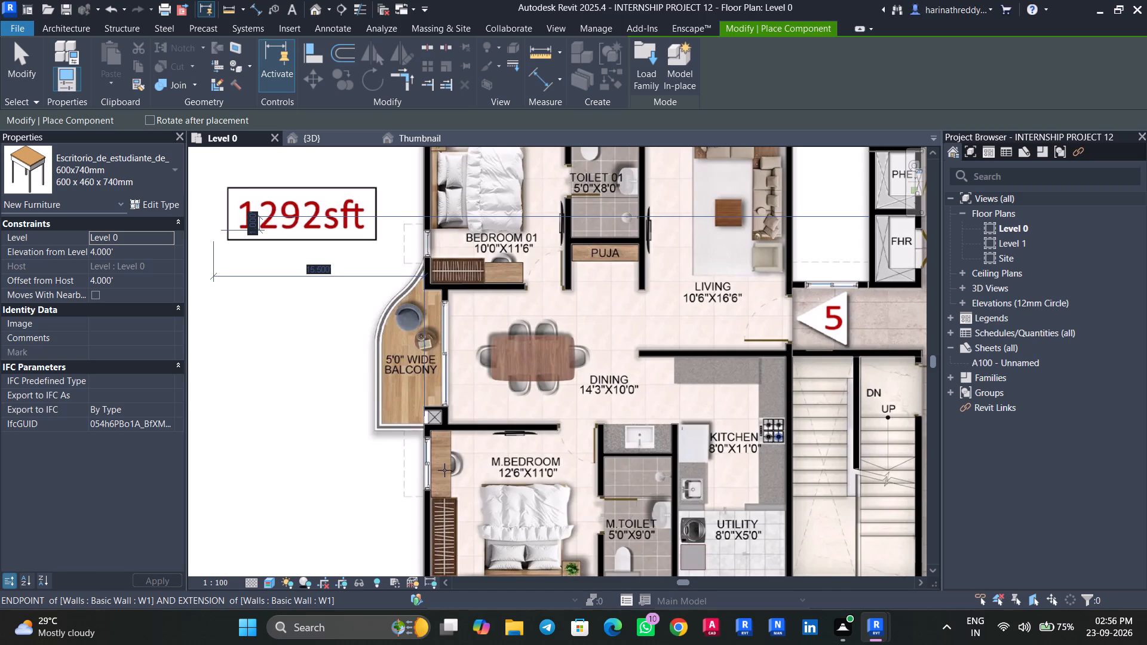
pyautogui.scroll(5, 449, 477)
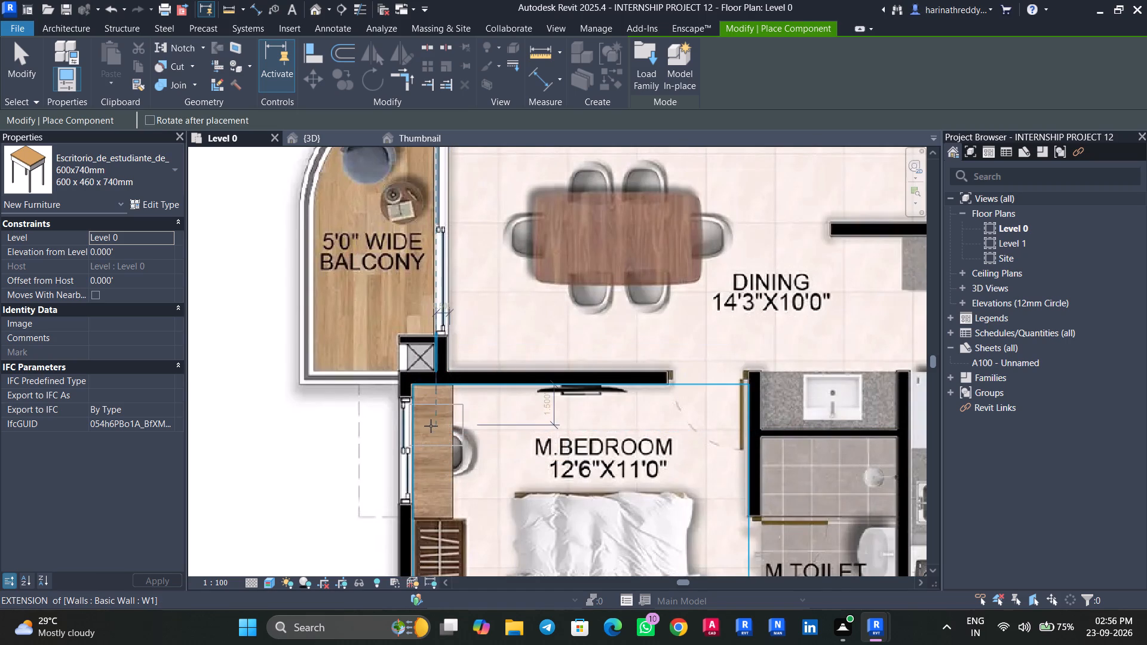
pyautogui.press('space')
pyautogui.press('space')
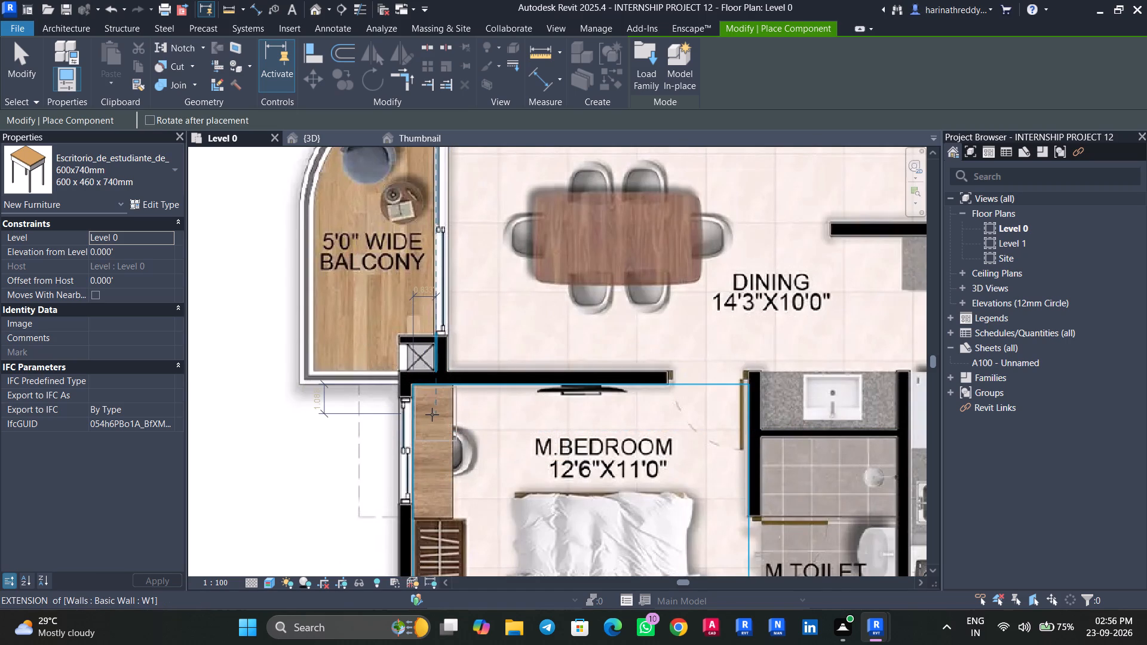
pyautogui.click(432, 414)
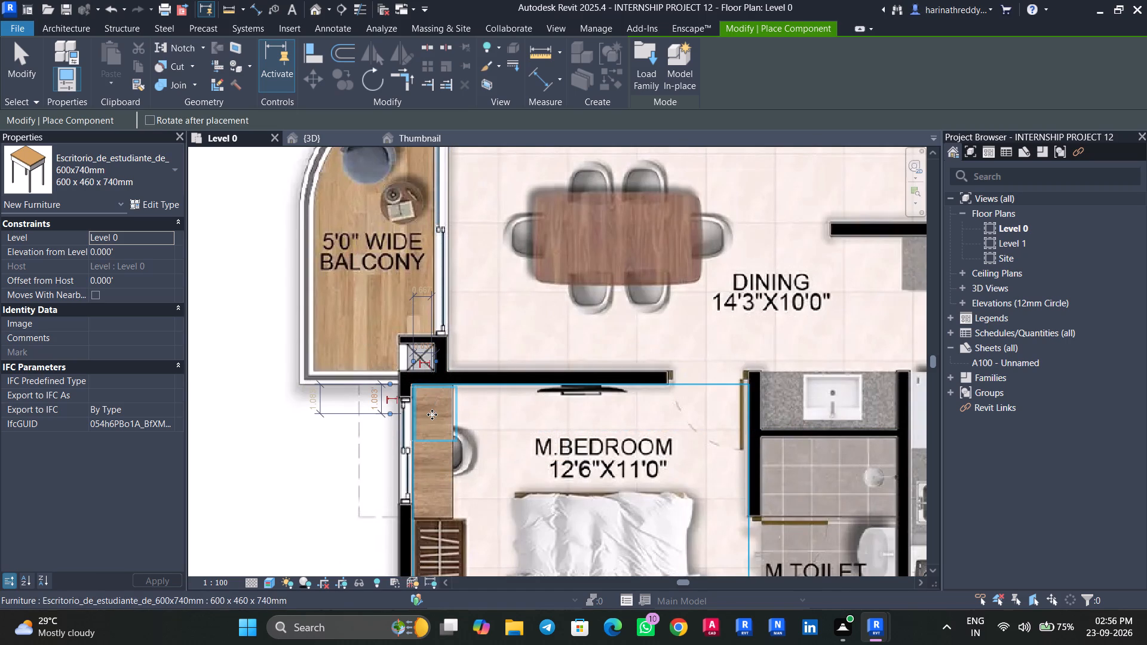
# Place a 635x686x380mm Furniture_Chair_Desk_w-Armrest_2, rotated, at the new desk in unit 5's M.Bedroom, and end placement.
pyautogui.click(122, 181)
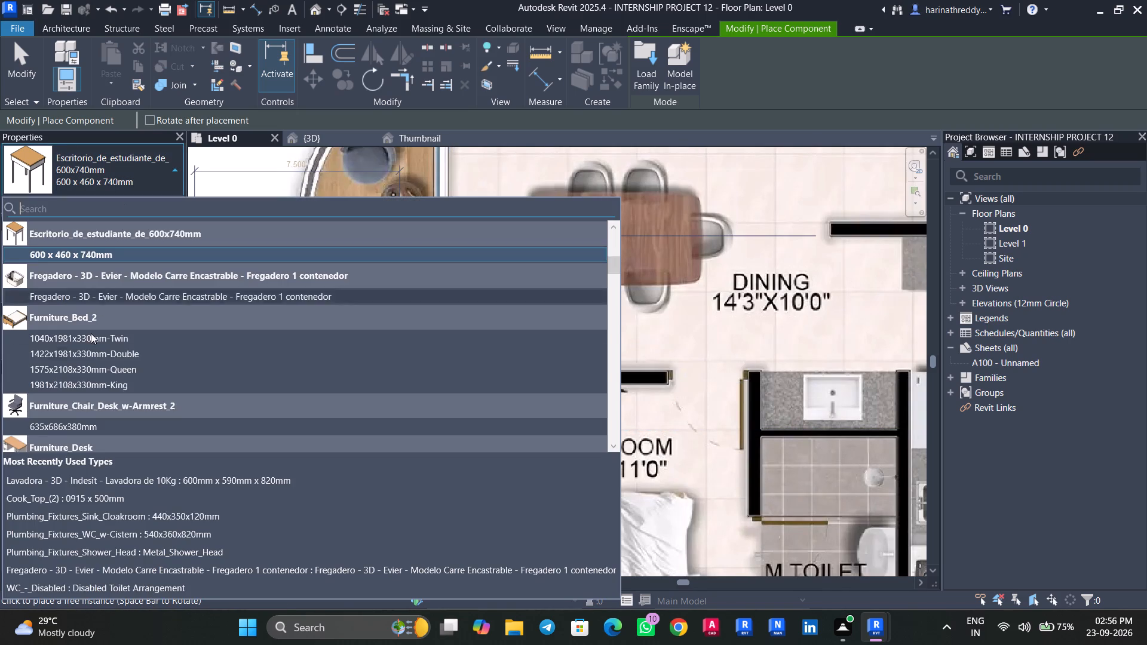
pyautogui.scroll(11, 88, 373)
pyautogui.scroll(-2, 88, 369)
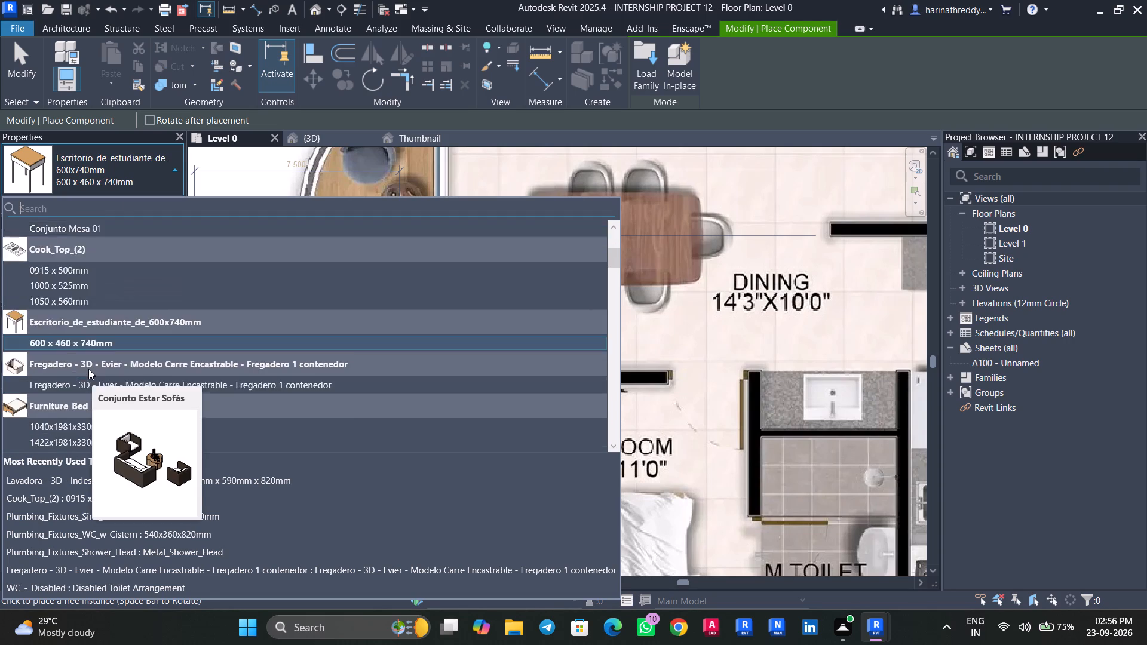
pyautogui.scroll(-5, 88, 369)
pyautogui.click(93, 285)
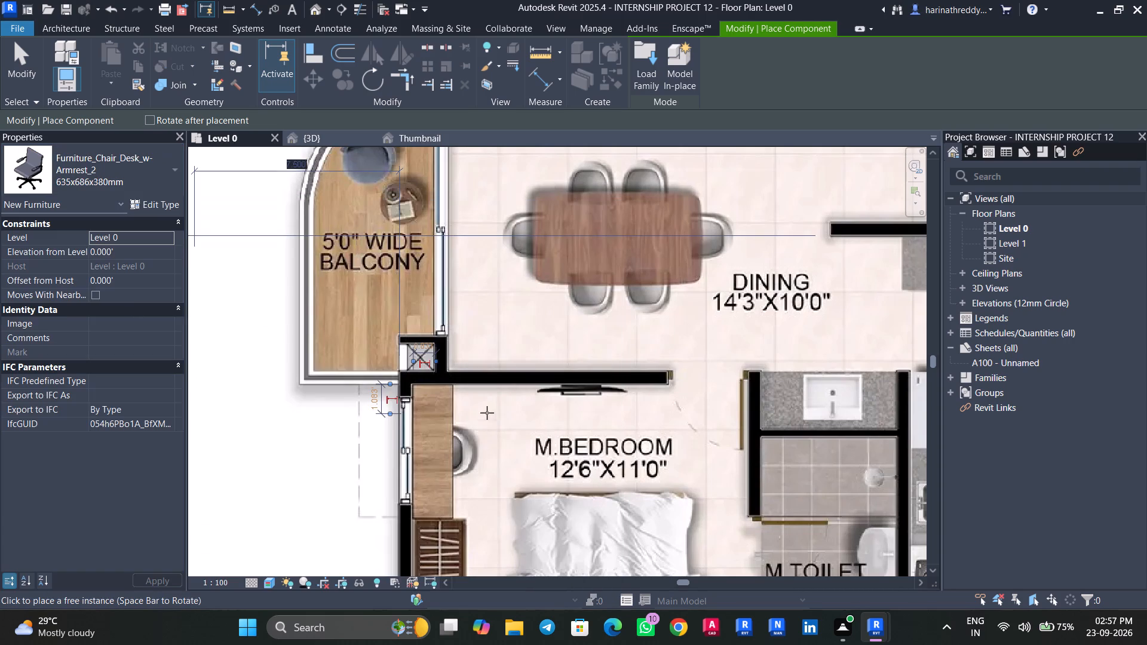
pyautogui.press('space')
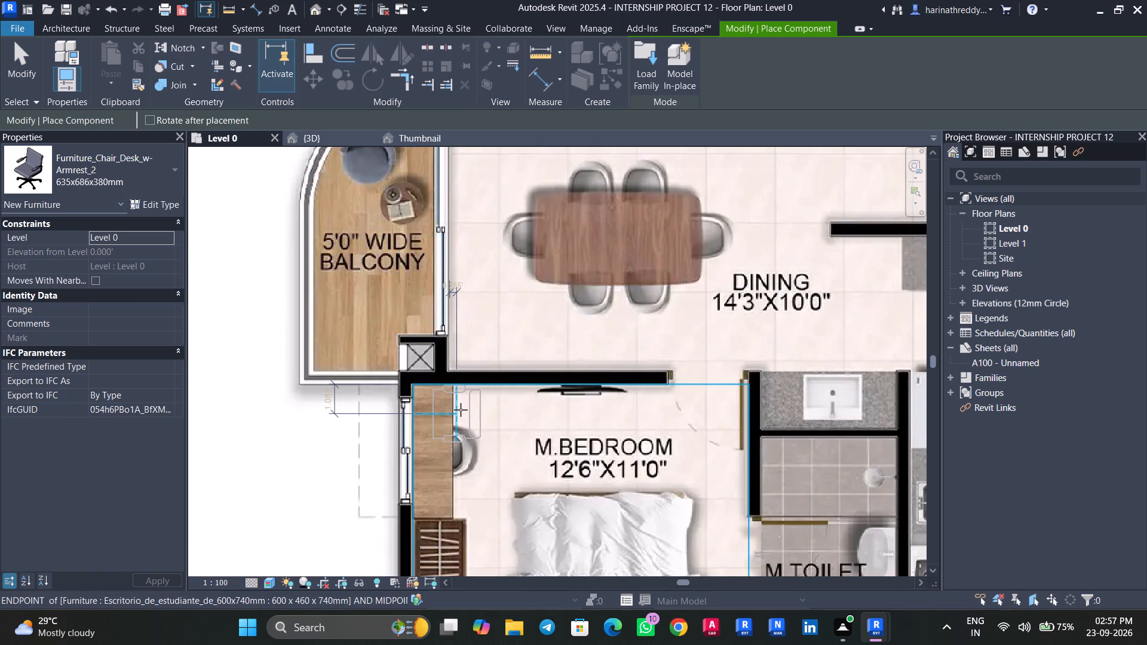
pyautogui.click(461, 410)
pyautogui.scroll(-7, 461, 410)
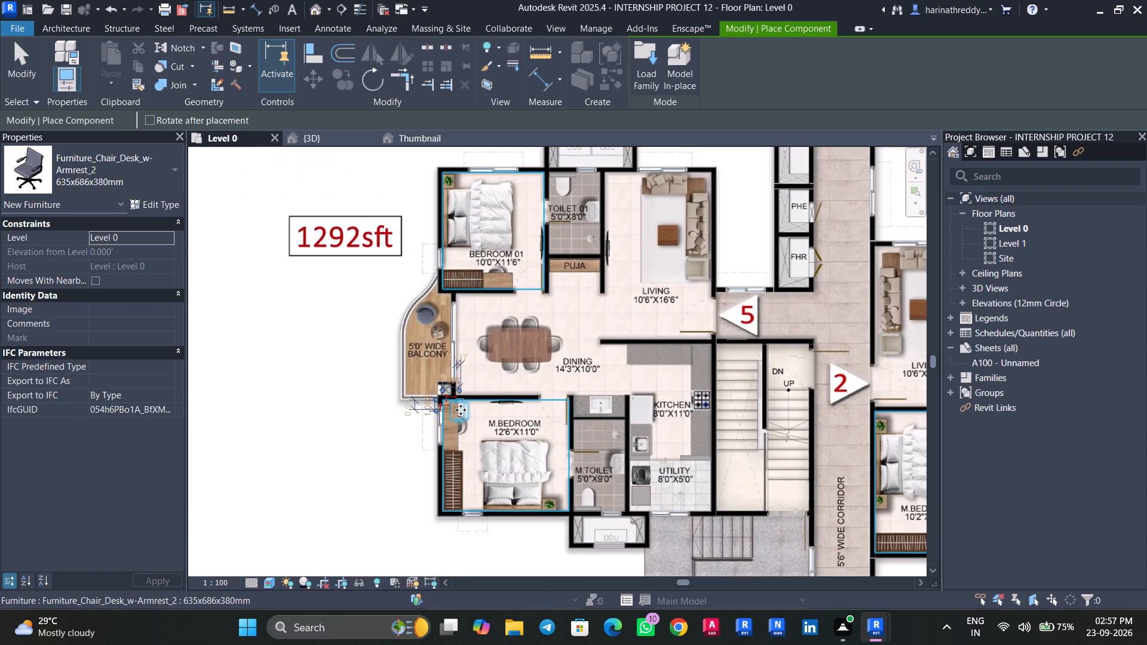
pyautogui.press('Escape')
pyautogui.press('Escape')
pyautogui.press('Escape')
pyautogui.press('Escape')
pyautogui.press('Escape')
# Review unit 5's bedrooms, toilets, kitchen and utility against the plan image for furniture and fixtures still missing.
pyautogui.scroll(2, 504, 331)
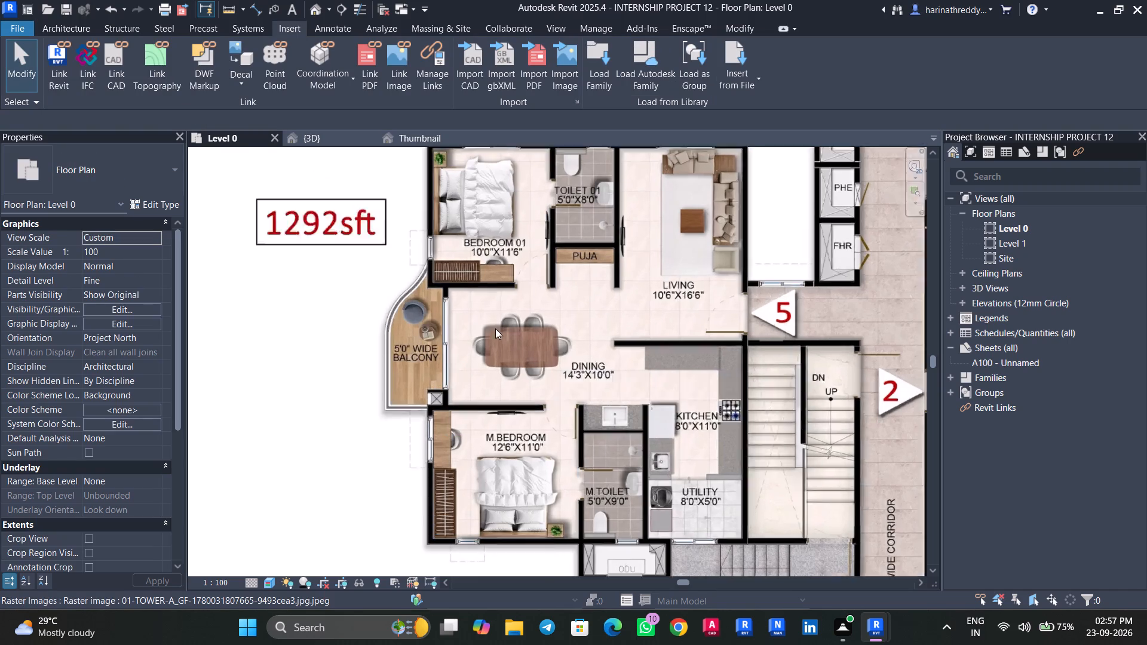
pyautogui.scroll(3, 495, 328)
pyautogui.moveTo(481, 353); pyautogui.dragTo(443, 479, button='middle')
pyautogui.scroll(-3, 443, 469)
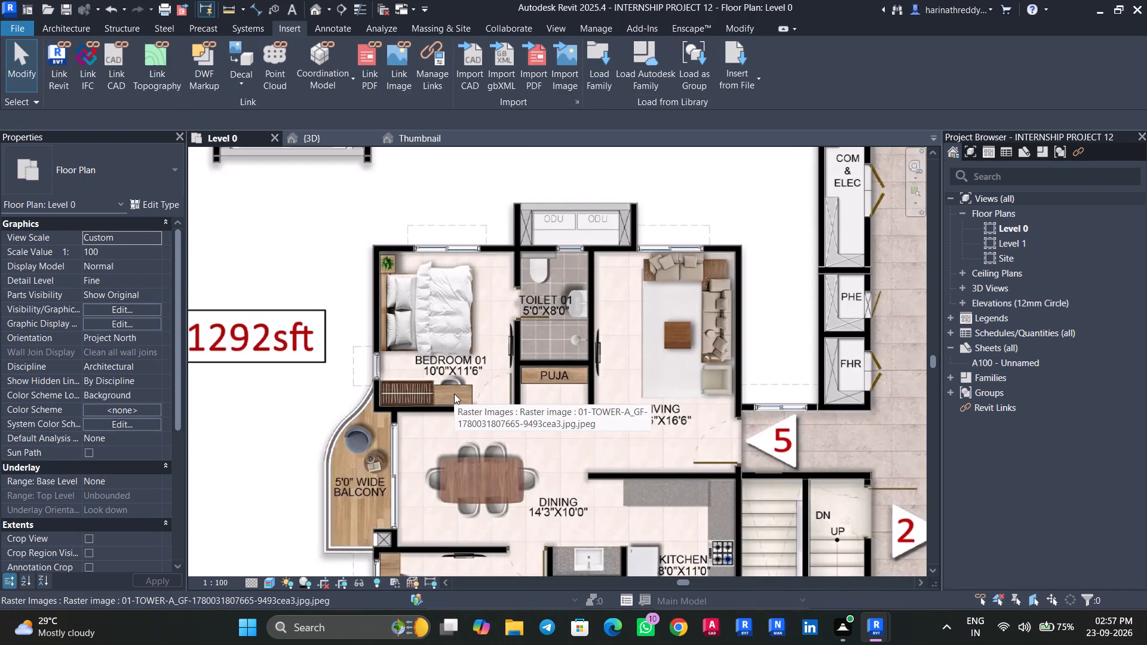
pyautogui.press('Tab')
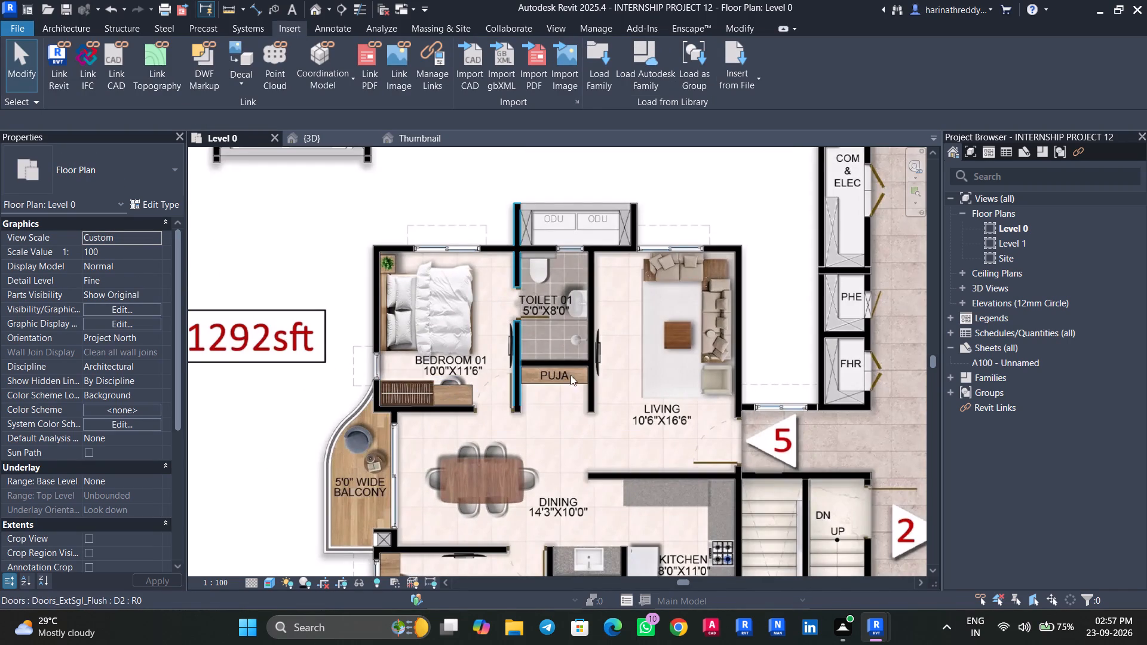
pyautogui.moveTo(586, 423); pyautogui.dragTo(551, 230, button='middle')
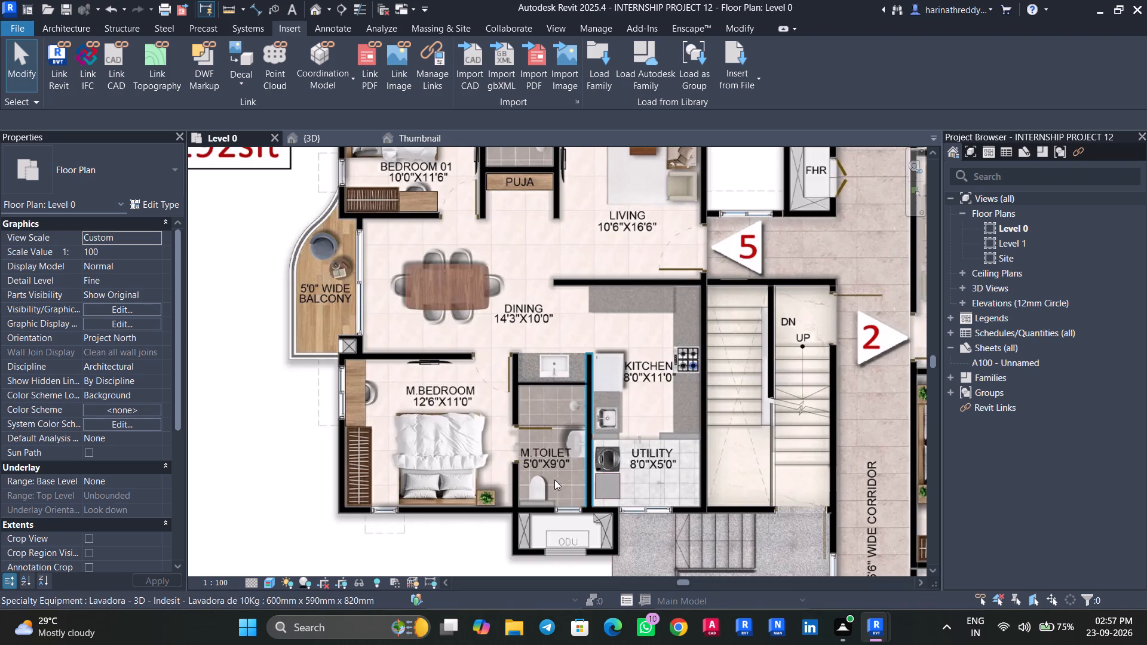
pyautogui.scroll(2, 548, 483)
pyautogui.moveTo(547, 483); pyautogui.dragTo(513, 416, button='middle')
pyautogui.scroll(1, 513, 416)
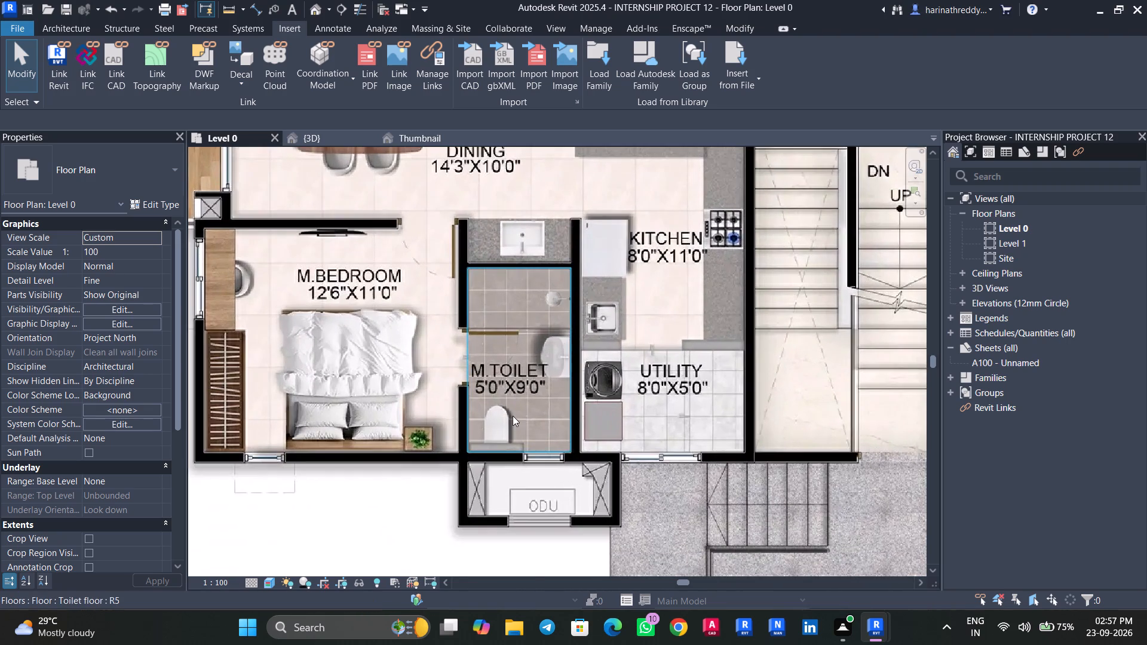
pyautogui.scroll(-2, 513, 416)
# Place a 540 x 360mm WC w Cistern (5) in unit 5's M.Toilet, rotated with its back to the exterior wall over the plan's WC.
pyautogui.write('cm')
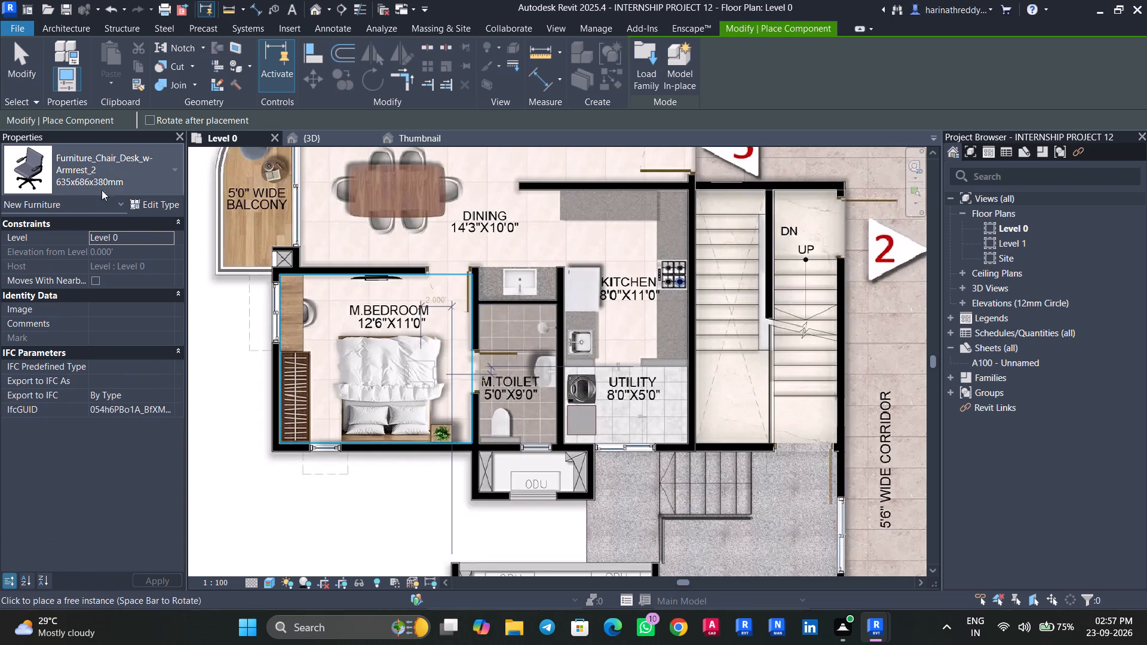
pyautogui.click(111, 171)
pyautogui.scroll(11, 130, 394)
pyautogui.scroll(-4, 131, 394)
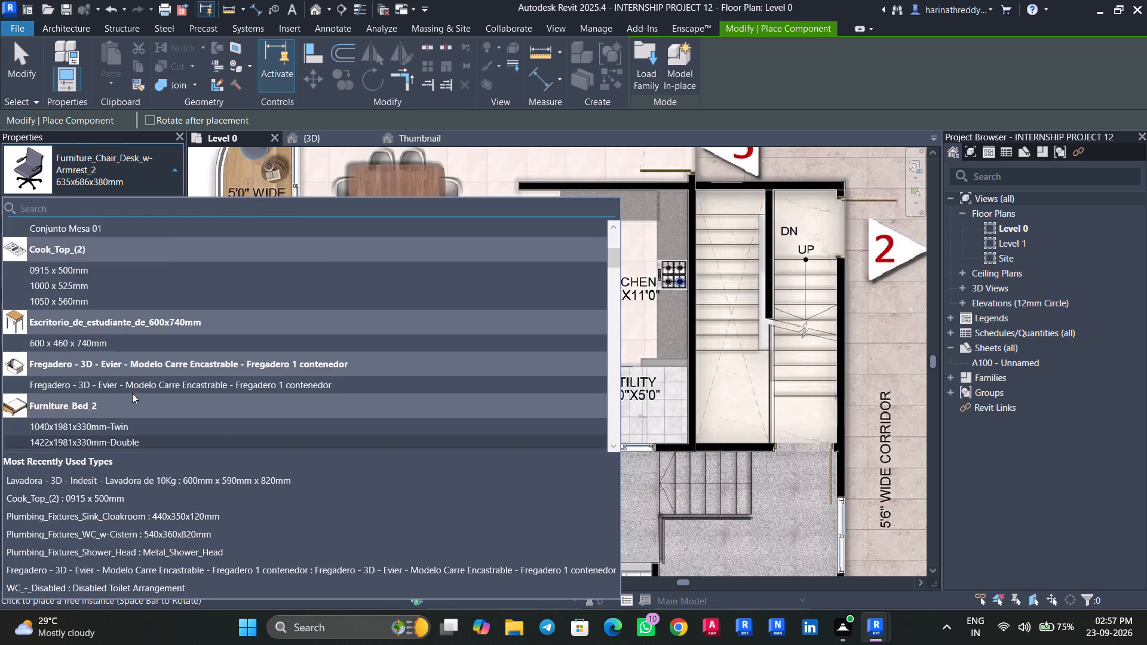
pyautogui.scroll(-20, 132, 393)
pyautogui.scroll(-10, 132, 393)
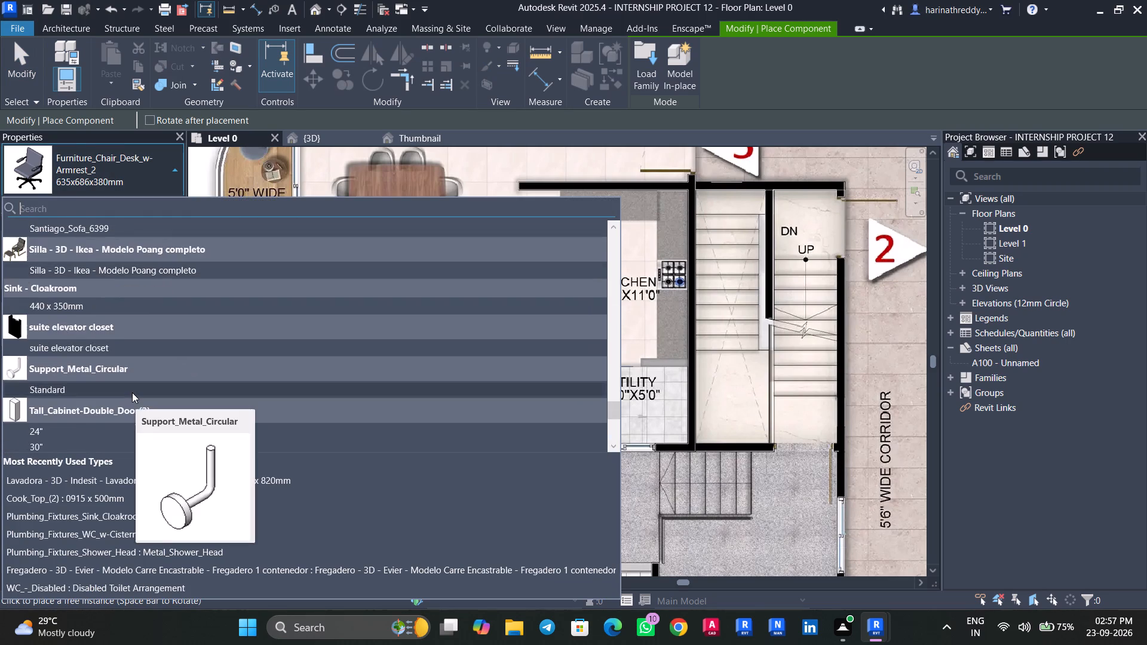
pyautogui.scroll(-5, 132, 392)
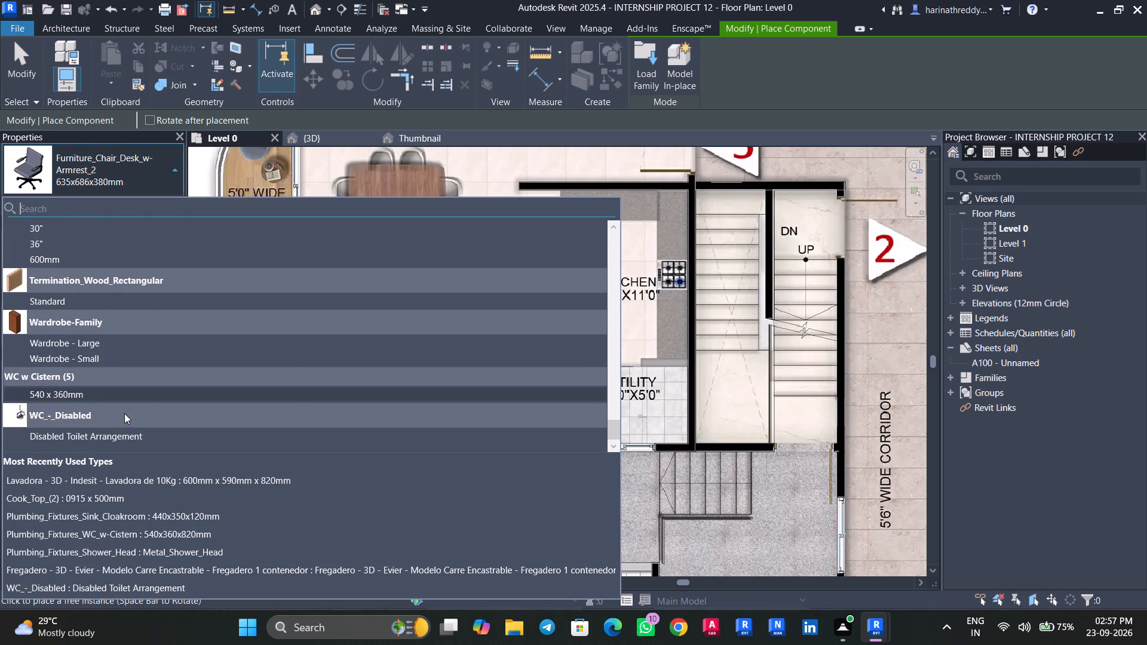
pyautogui.click(125, 396)
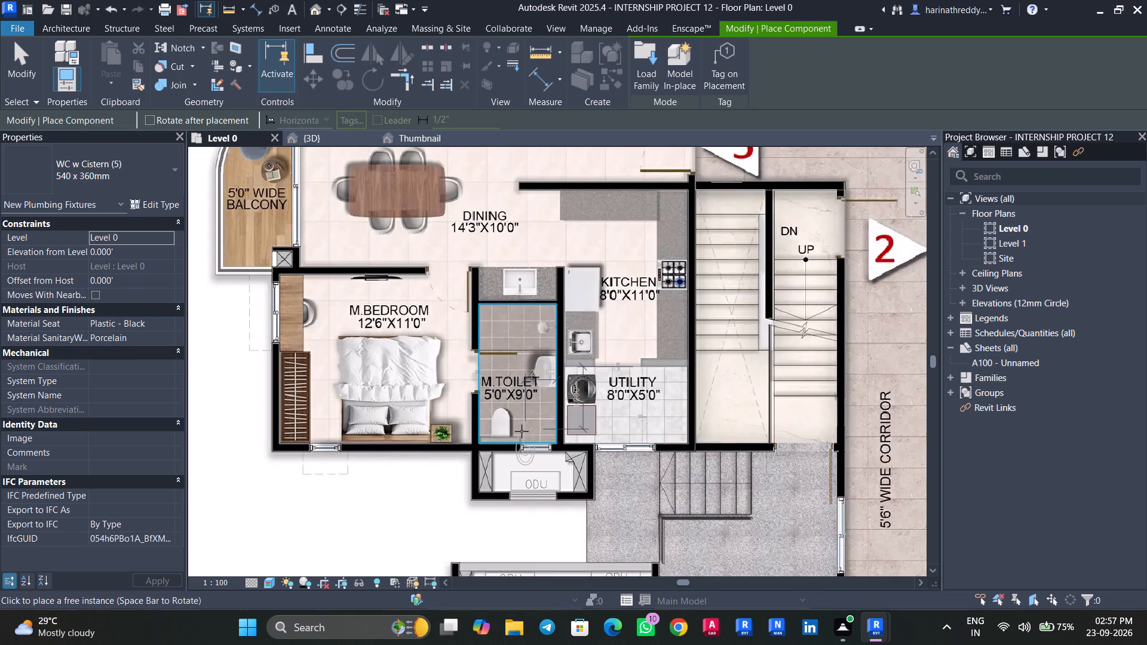
pyautogui.scroll(8, 522, 431)
pyautogui.press('space')
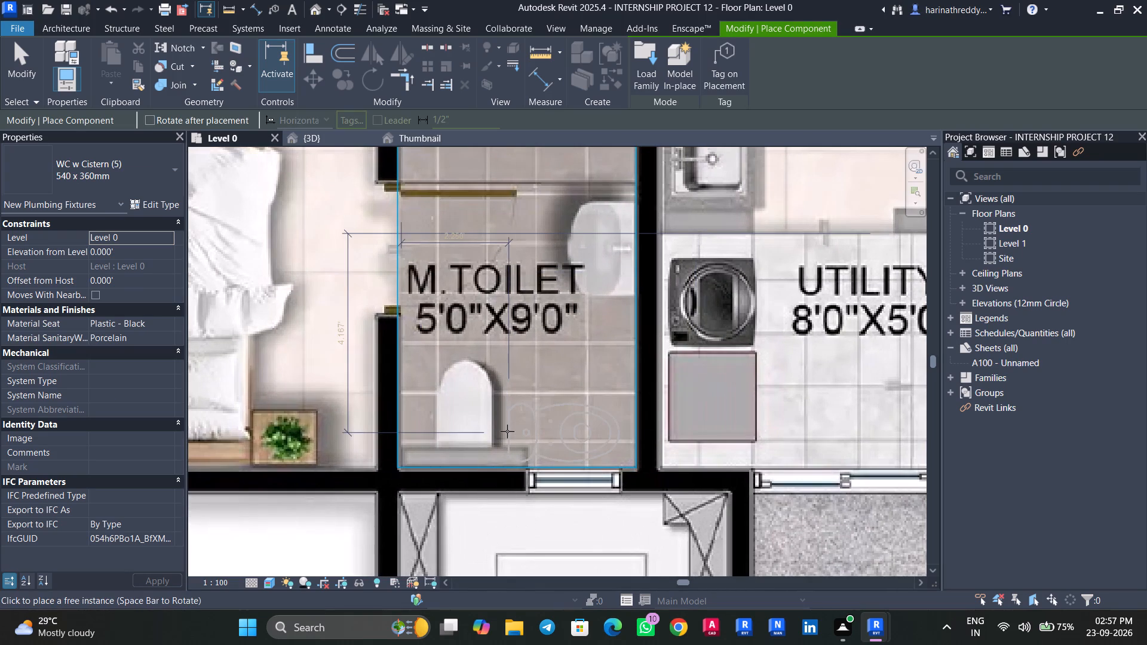
pyautogui.press('space')
pyautogui.press('space')
pyautogui.press('space')
pyautogui.press('space')
pyautogui.press('space')
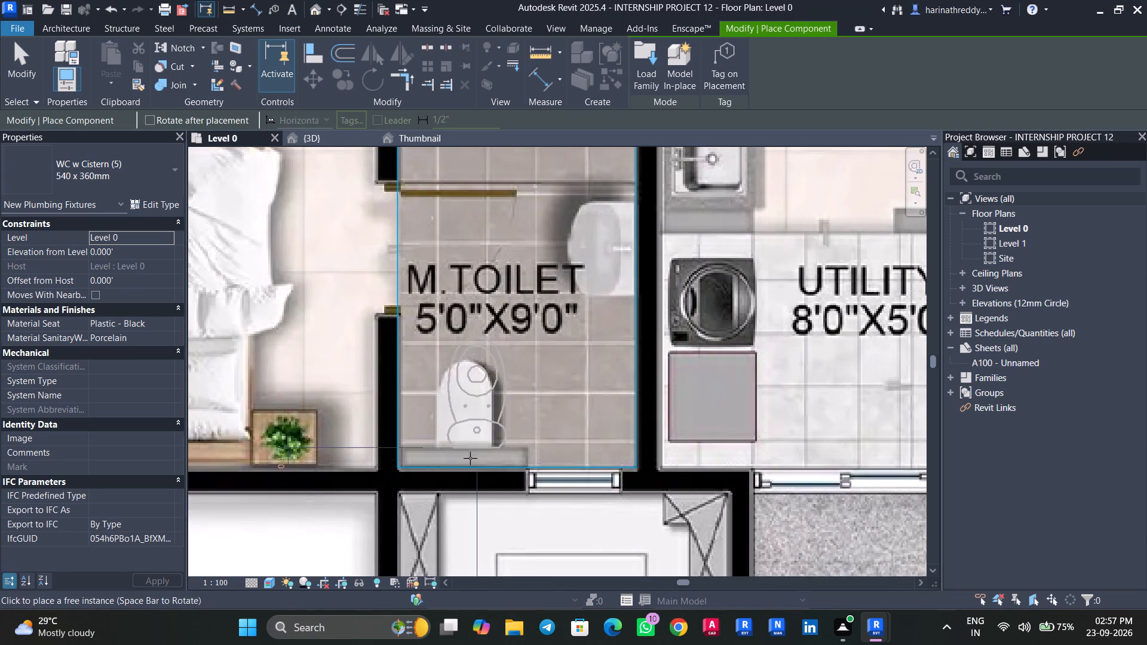
pyautogui.click(464, 466)
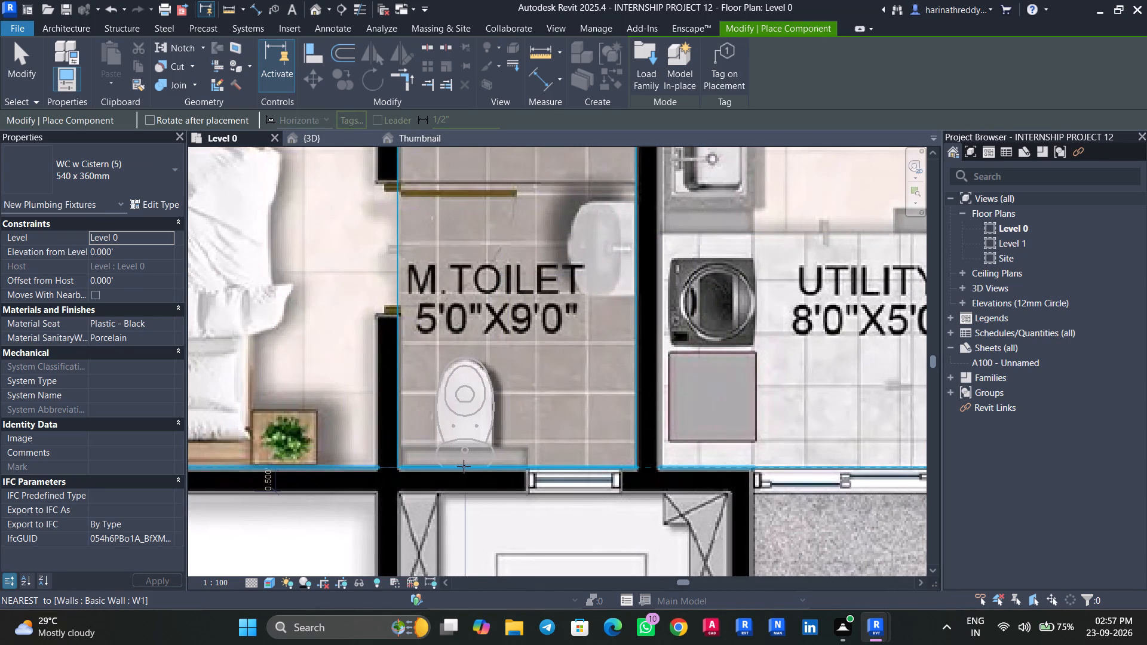
pyautogui.scroll(-5, 464, 466)
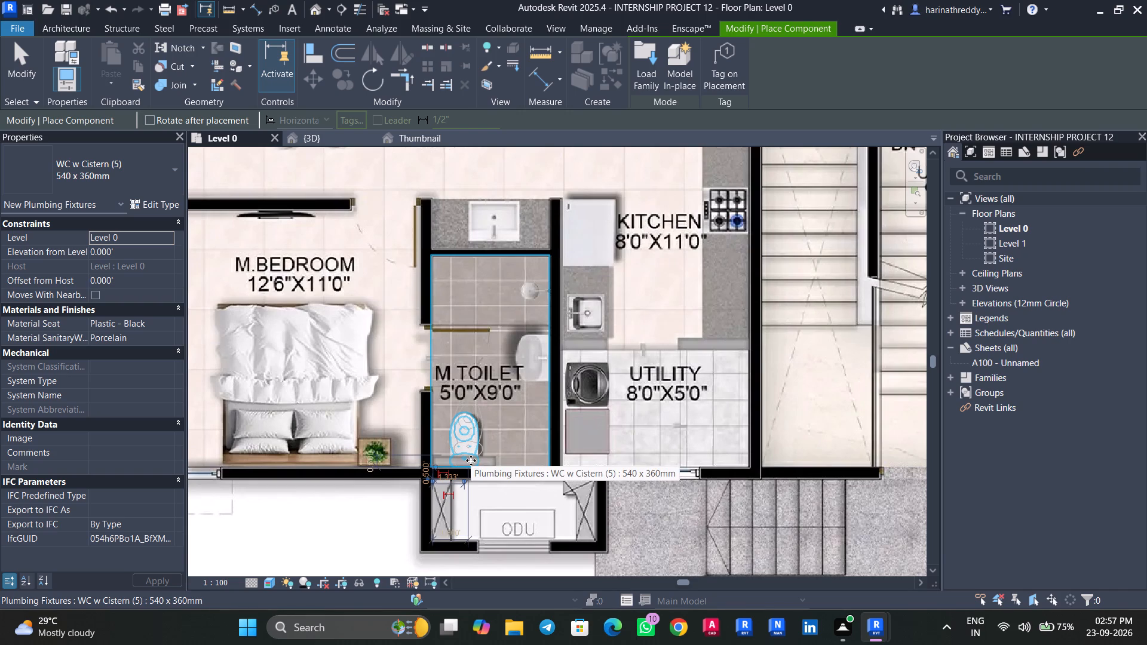
pyautogui.press('Escape')
pyautogui.press('Escape')
pyautogui.press('Escape')
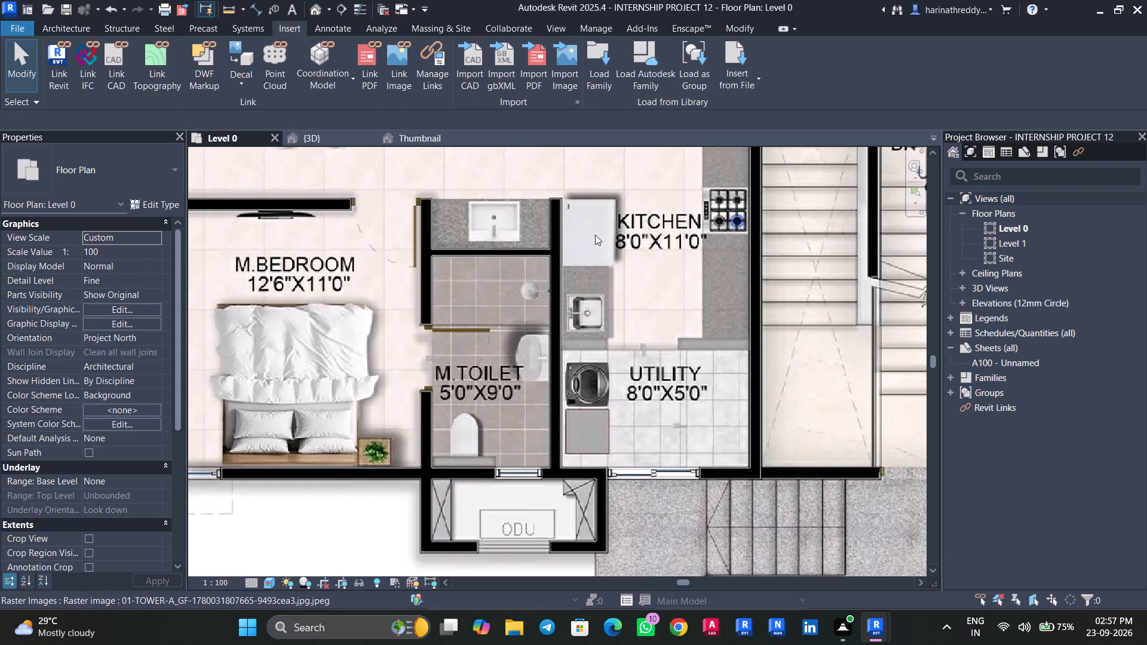
# Place the LR2078 TWIN COOLING PLUS_SAMSUNG refrigerator, rotated against unit 5's kitchen wall beside the sink counter, and end placement.
pyautogui.press('Tab')
pyautogui.write('cm')
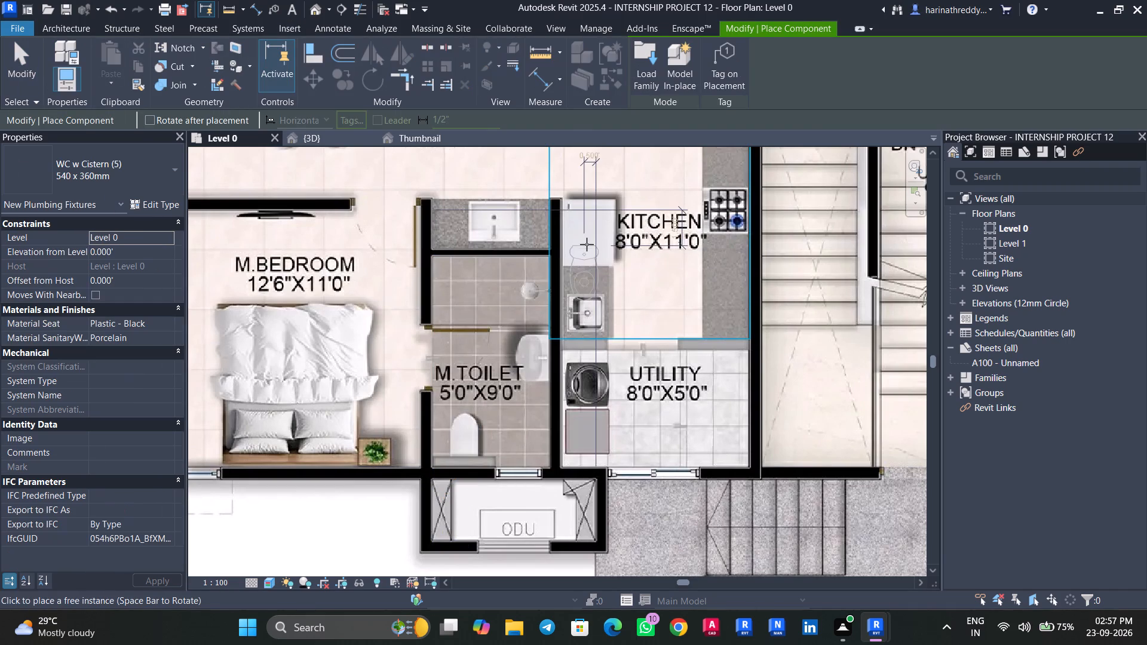
pyautogui.click(103, 172)
pyautogui.scroll(2, 94, 365)
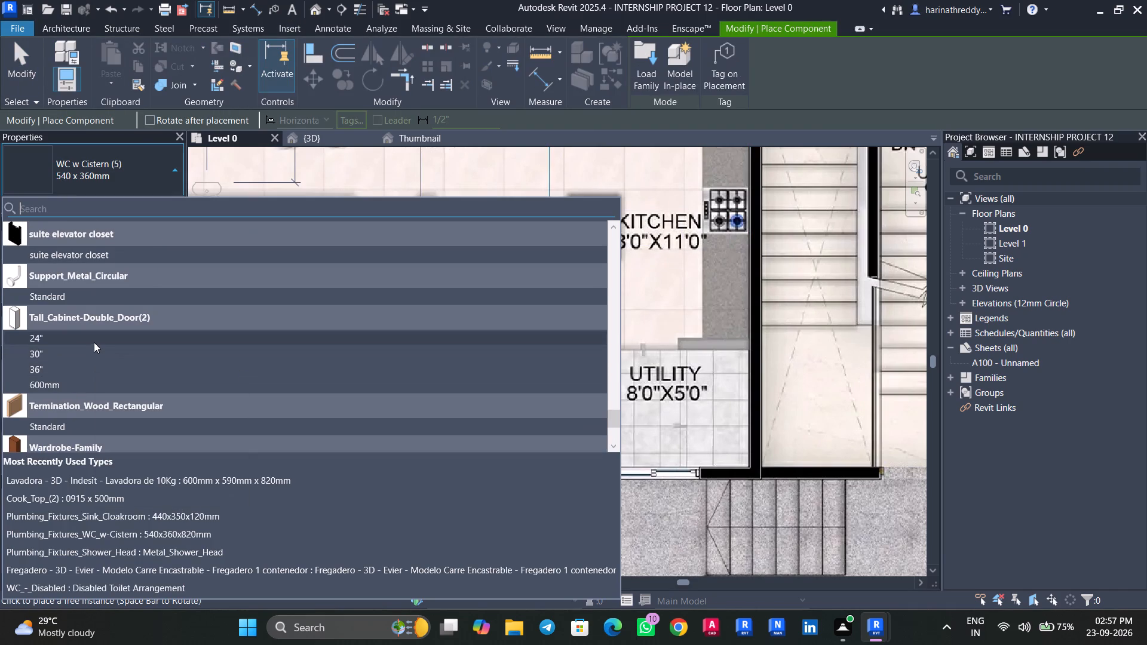
pyautogui.scroll(4, 94, 342)
pyautogui.scroll(-2, 94, 342)
pyautogui.scroll(3, 94, 342)
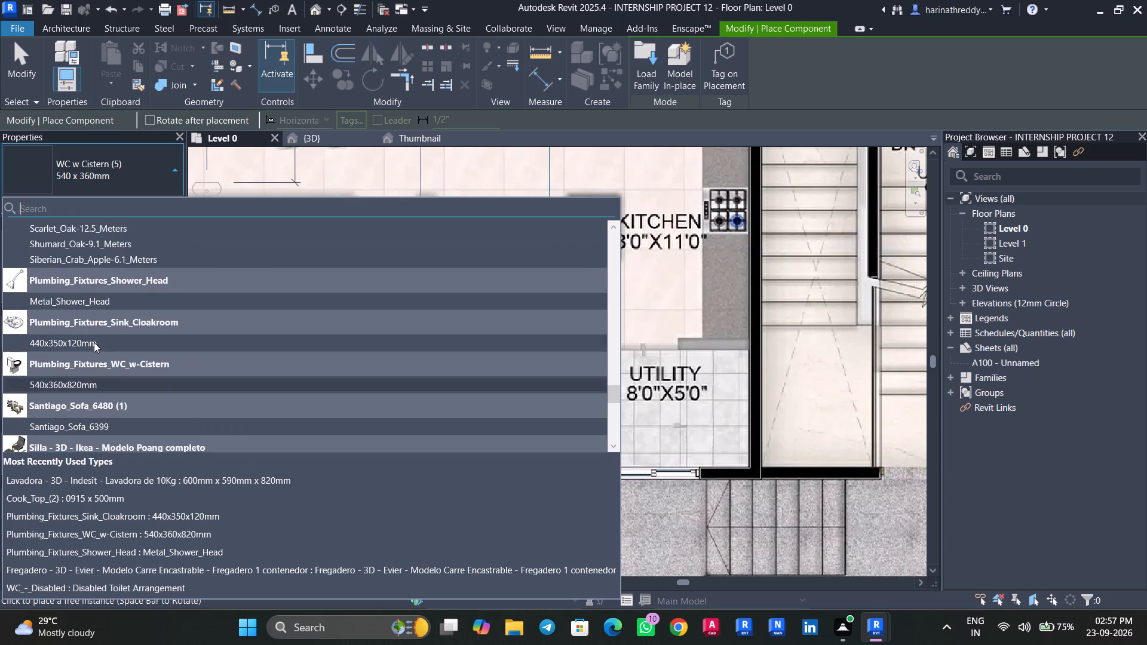
pyautogui.scroll(9, 94, 342)
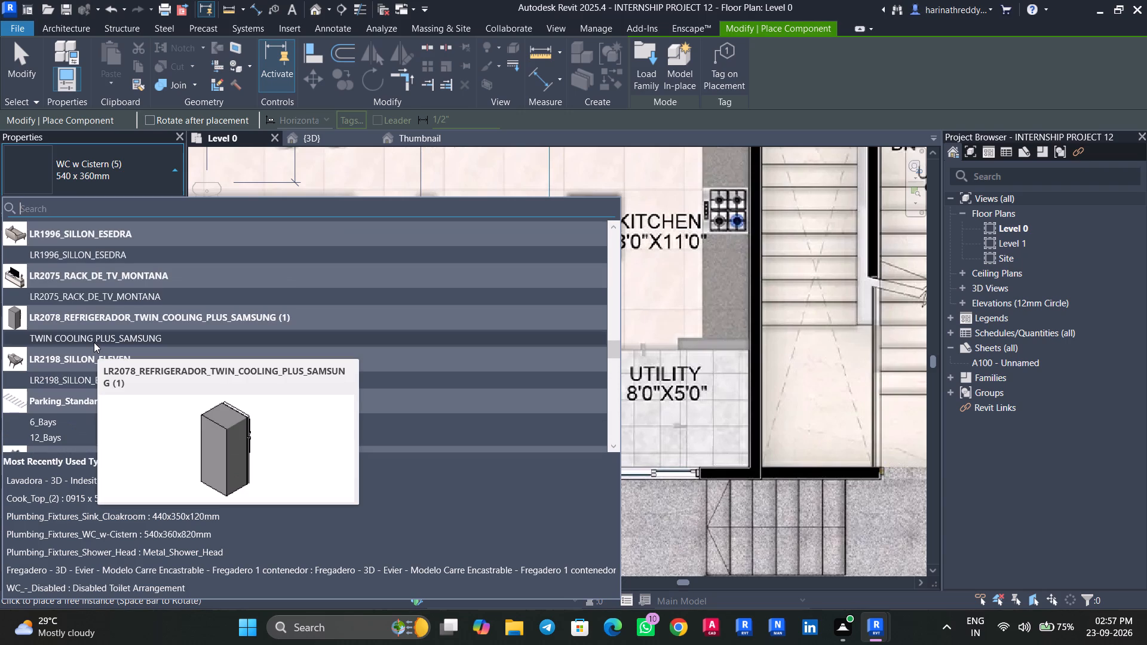
pyautogui.click(94, 342)
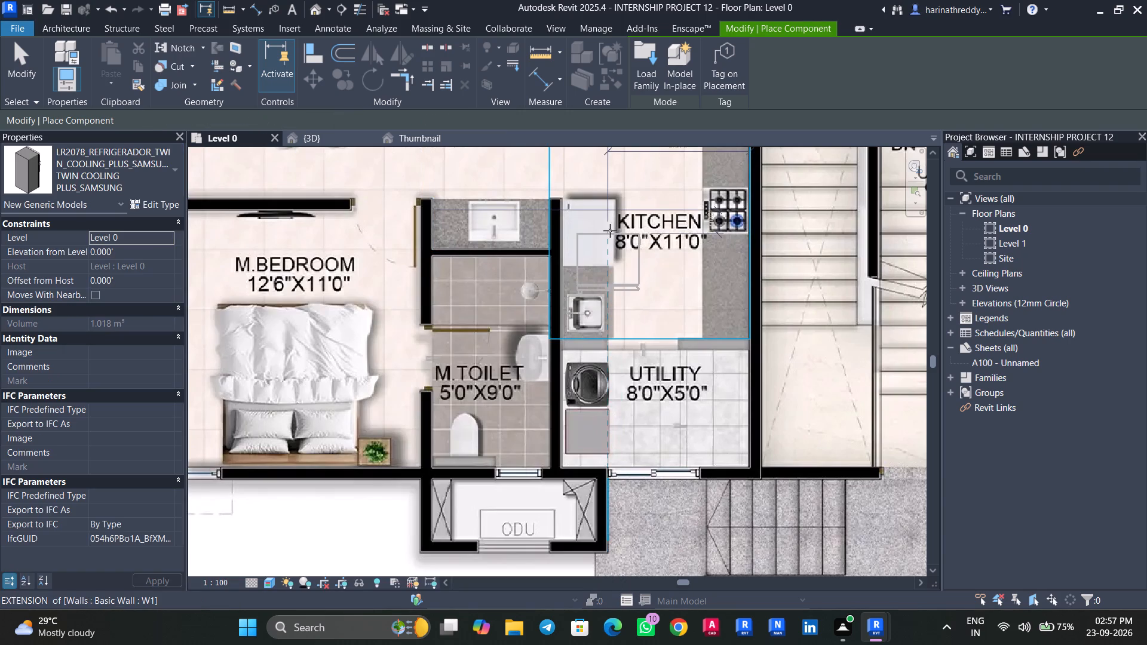
pyautogui.press('space')
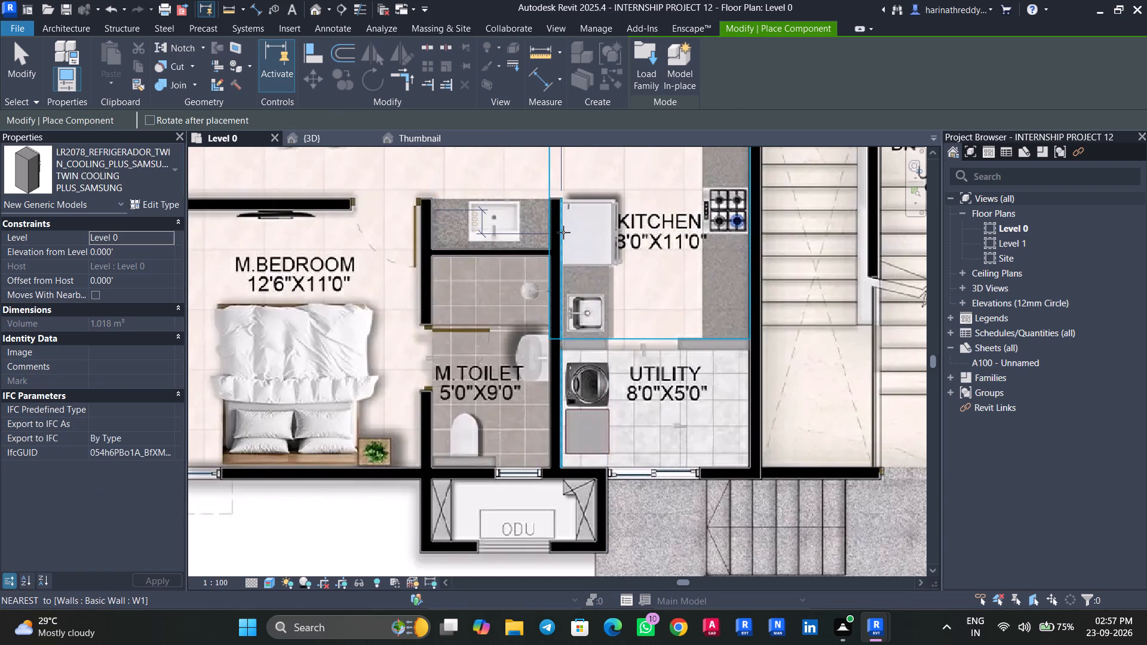
pyautogui.click(563, 232)
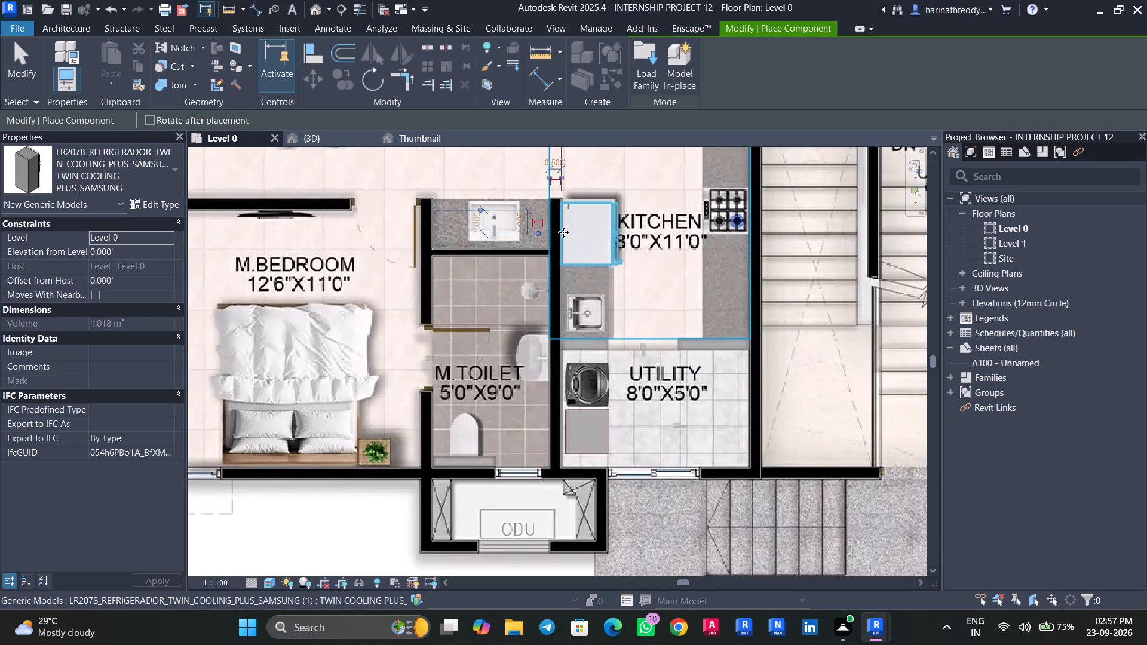
pyautogui.press('Escape')
pyautogui.press('Escape')
pyautogui.press('Escape')
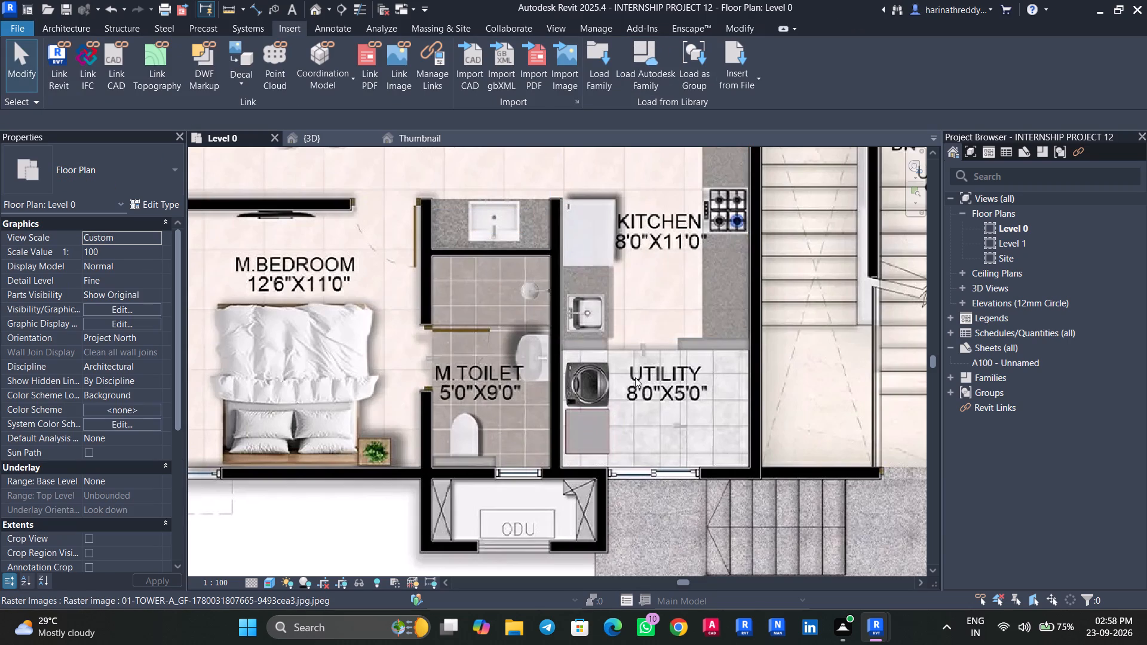
# Create an in-place model in the Generic Models category, keeping the name Generic Models 1.
pyautogui.moveTo(635, 378); pyautogui.dragTo(618, 459, button='middle')
pyautogui.scroll(-4, 618, 451)
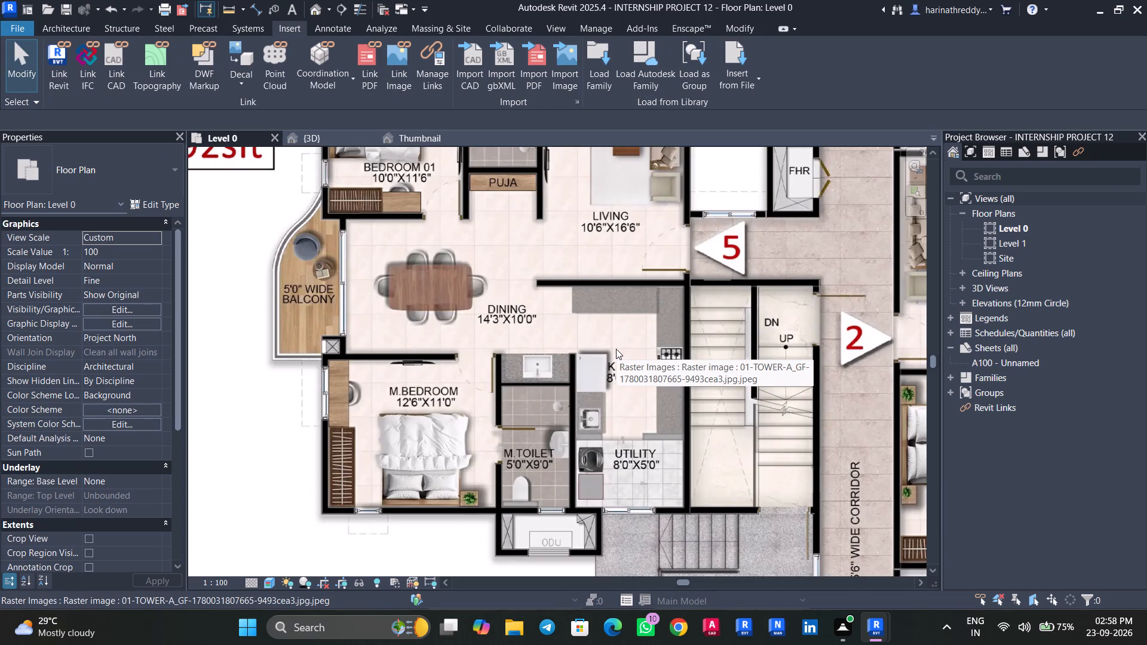
pyautogui.click(67, 26)
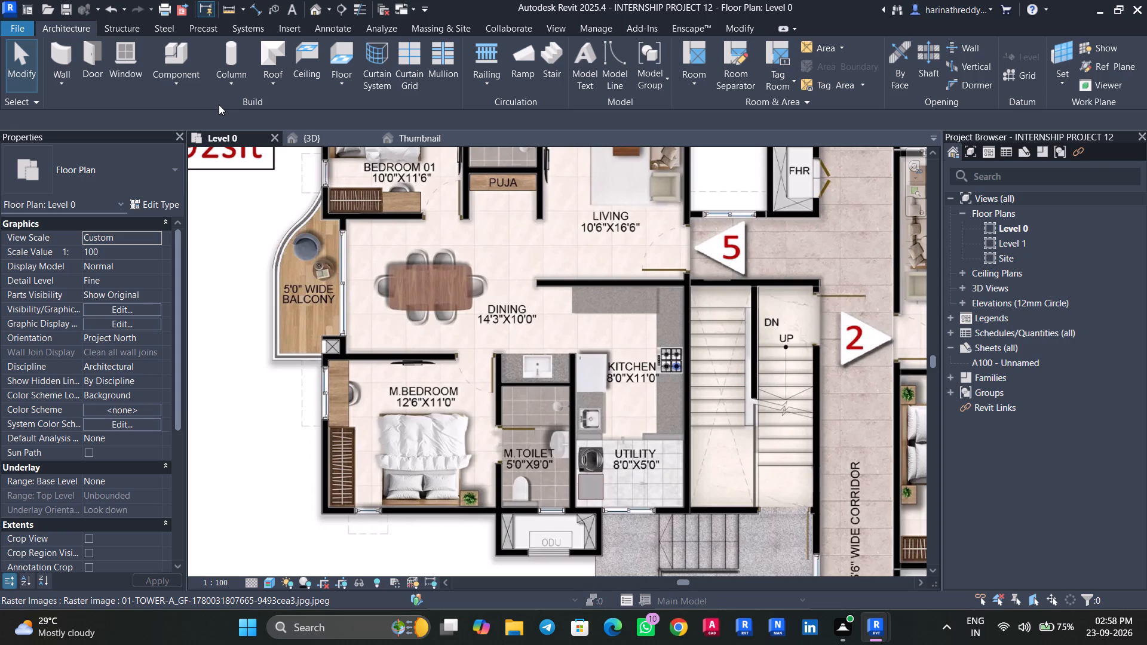
pyautogui.click(188, 87)
pyautogui.click(197, 138)
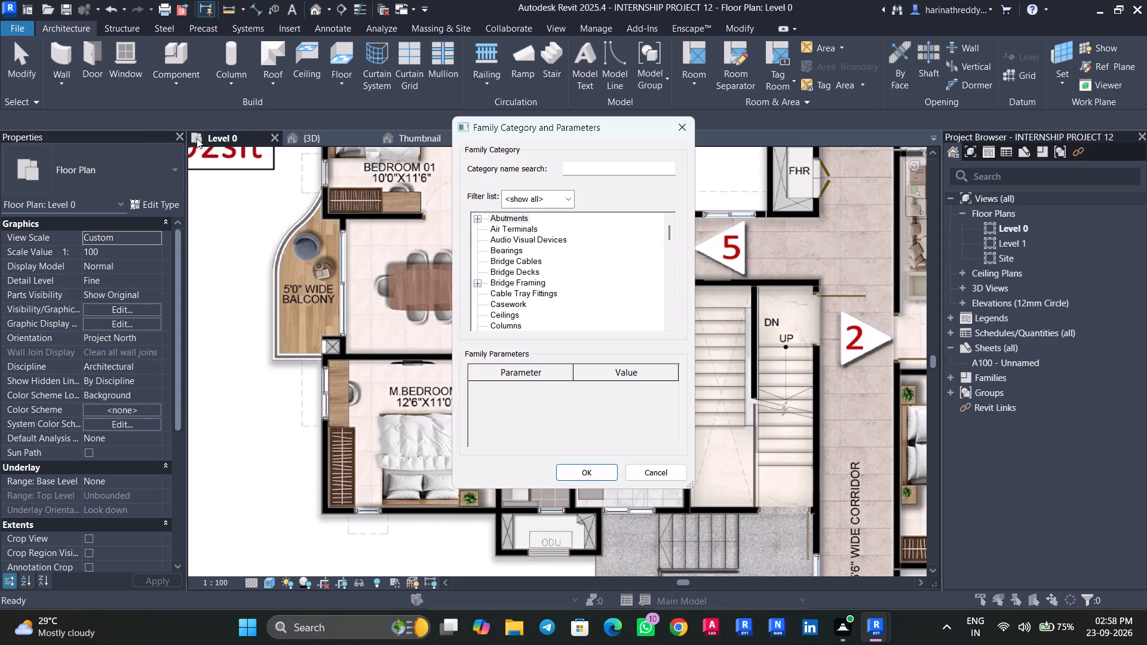
pyautogui.click(520, 253)
pyautogui.press('g')
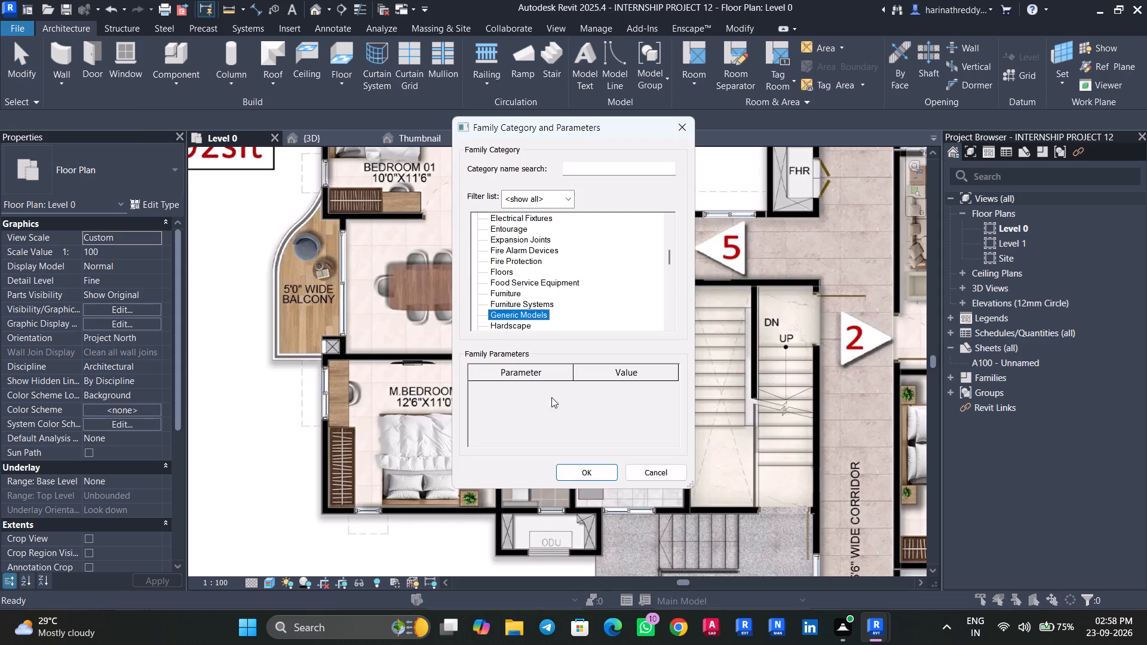
pyautogui.click(597, 472)
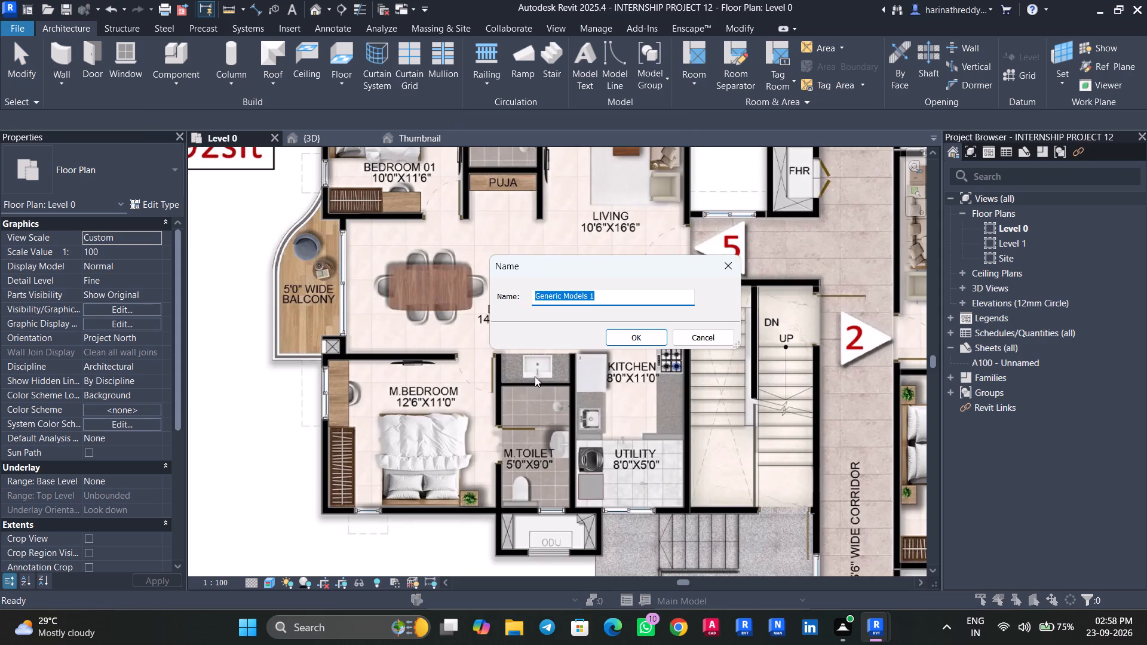
pyautogui.click(637, 337)
# Start an extrusion and sketch a rectangle about 2.05' deep over unit 5's kitchen counter along the dining-side wall, up to the staircase wall.
pyautogui.scroll(4, 617, 434)
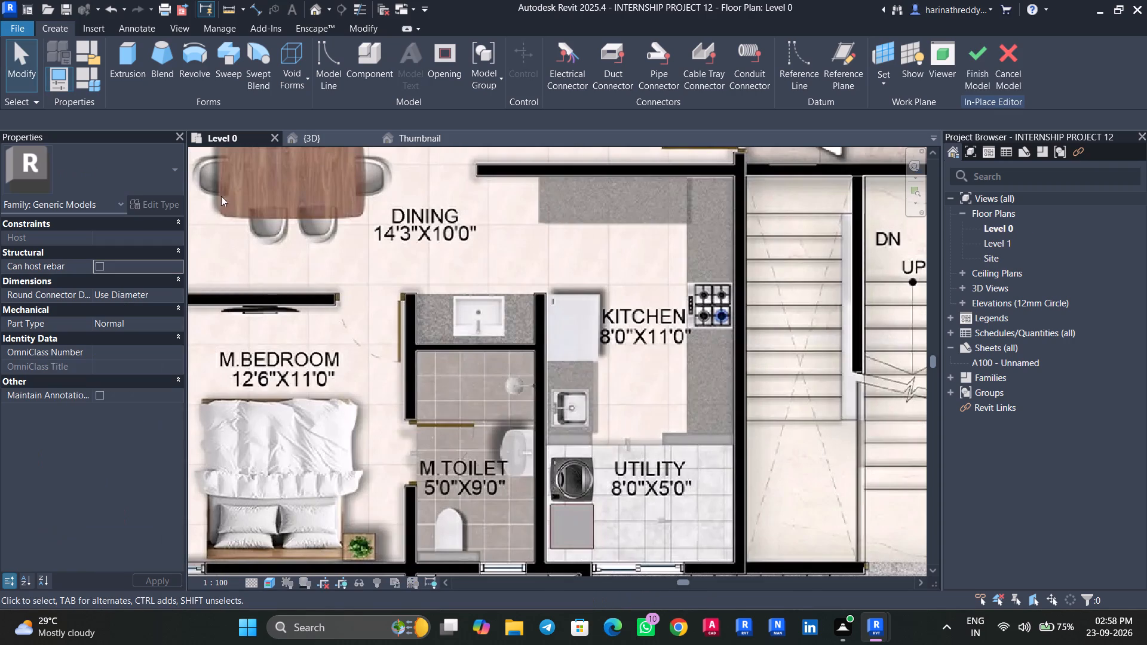
pyautogui.click(117, 59)
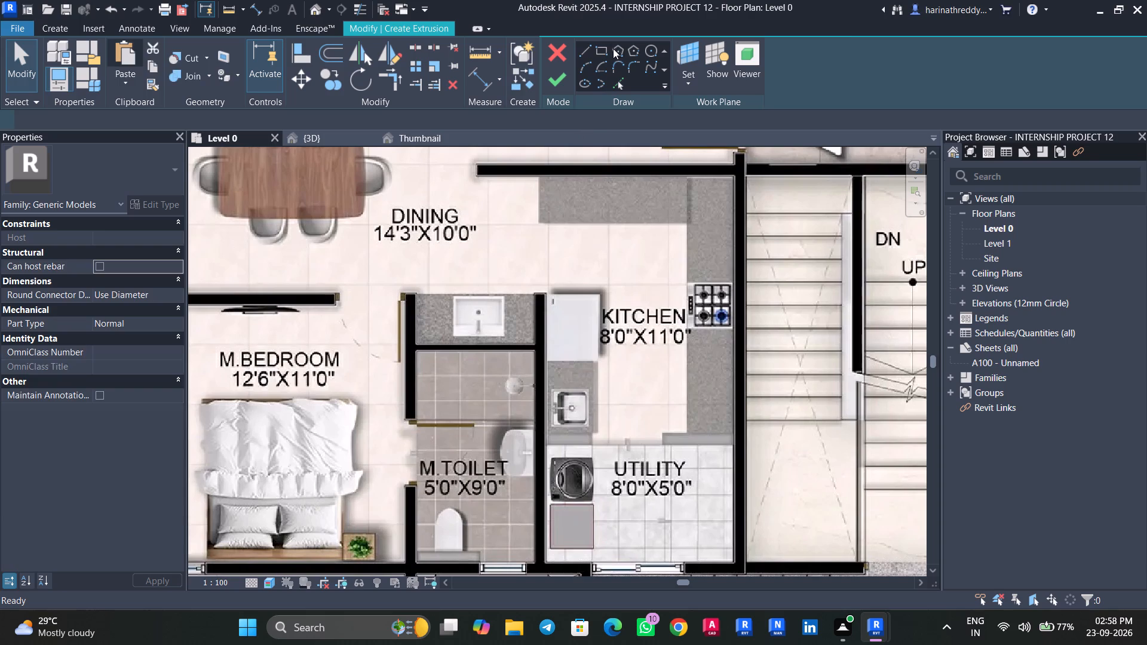
pyautogui.click(600, 48)
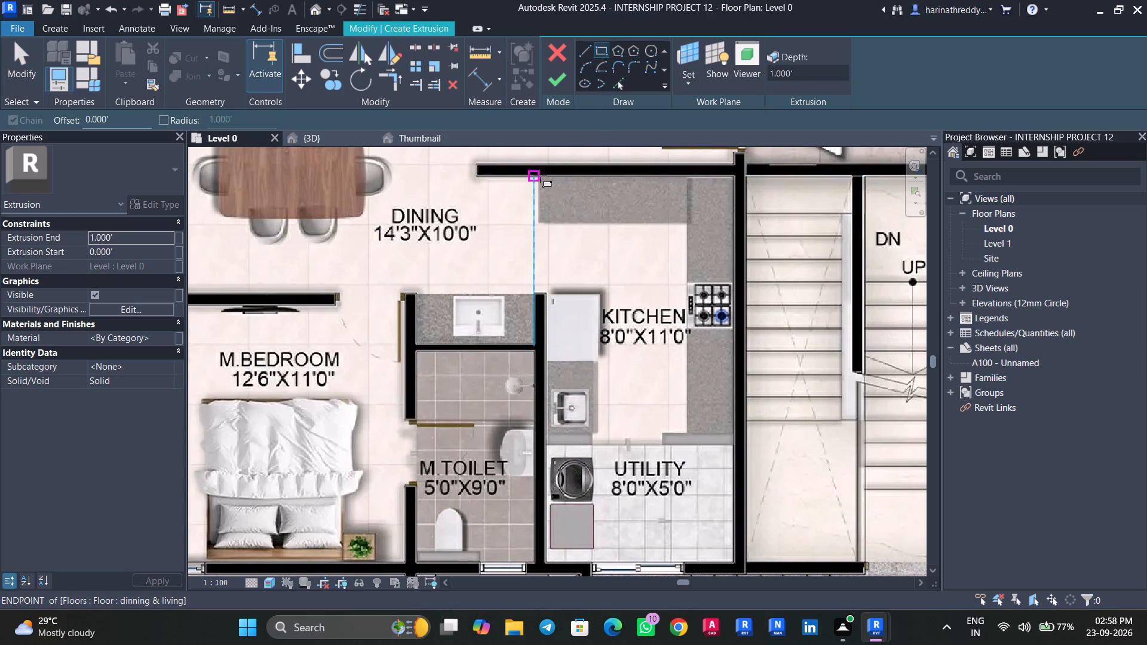
pyautogui.scroll(12, 540, 175)
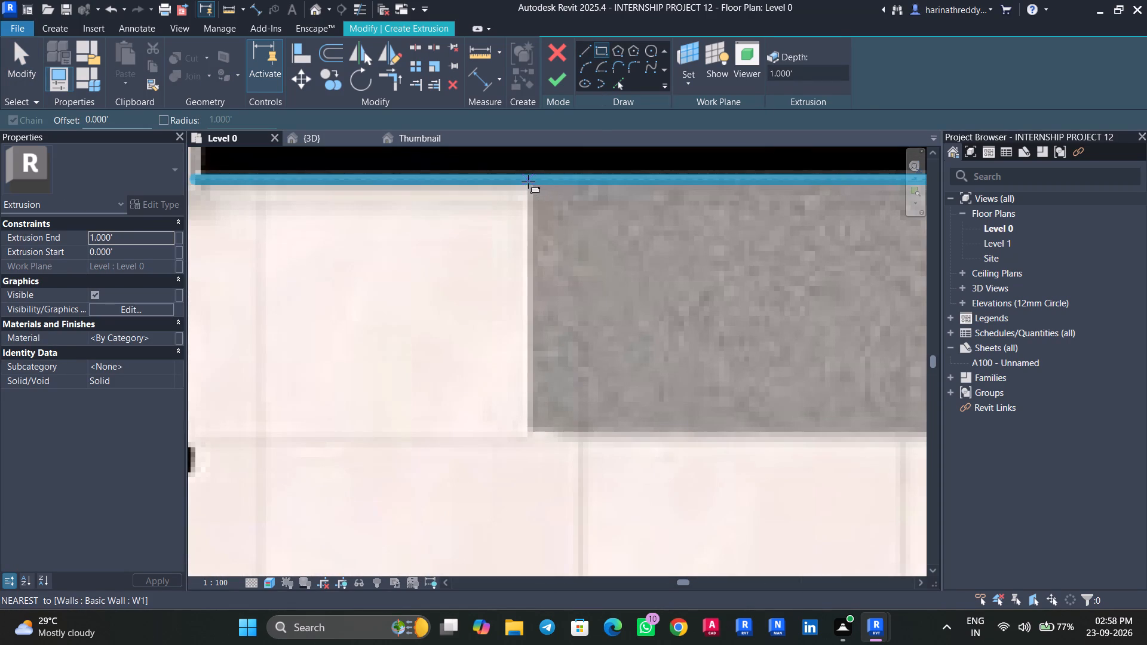
pyautogui.click(528, 181)
pyautogui.scroll(-9, 577, 259)
pyautogui.moveTo(715, 290); pyautogui.dragTo(563, 290, button='middle')
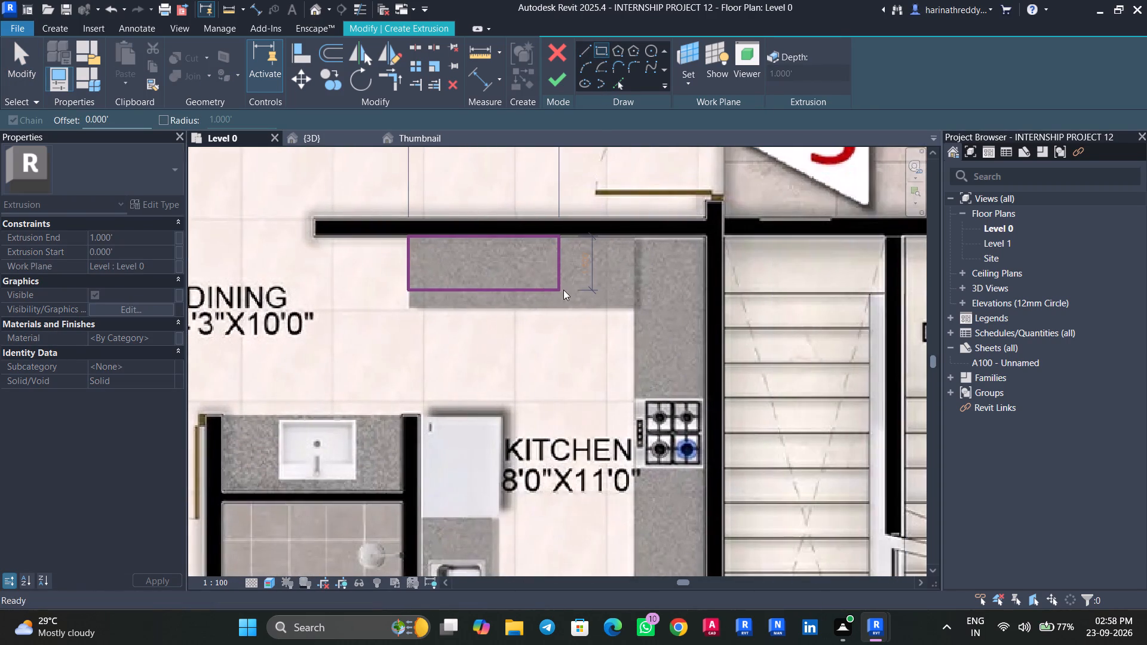
pyautogui.moveTo(563, 290); pyautogui.dragTo(560, 289, button='middle')
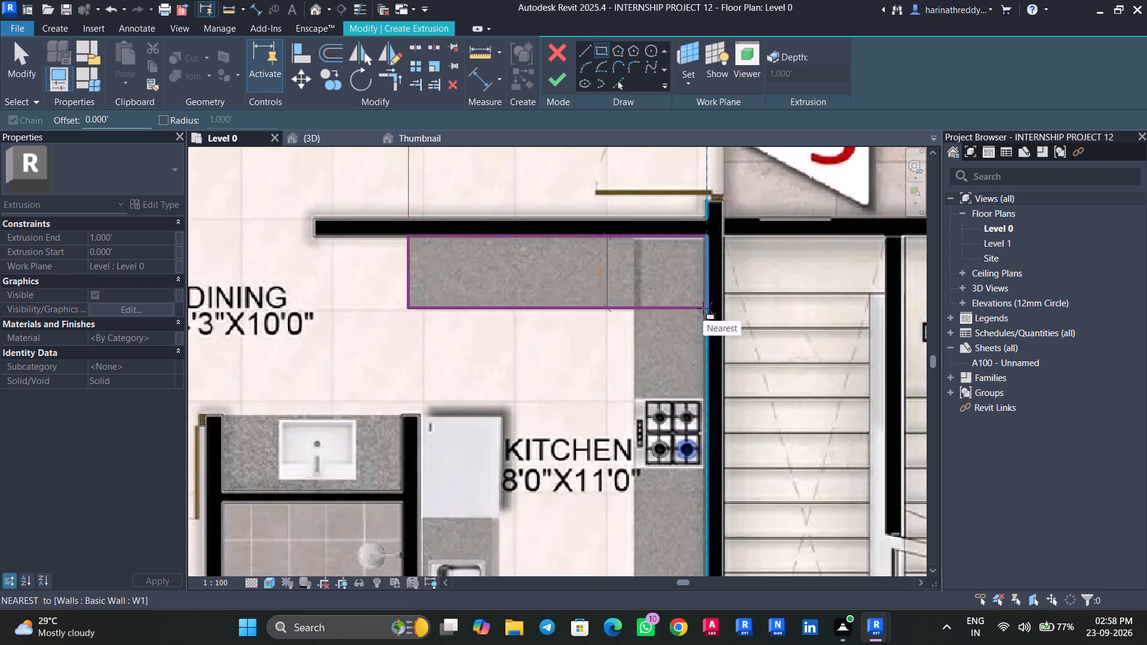
pyautogui.click(703, 310)
# Sketch a second rectangle over the hob counter along the staircase wall, from the utility boundary to the first counter rectangle.
pyautogui.moveTo(663, 367); pyautogui.dragTo(657, 345, button='middle')
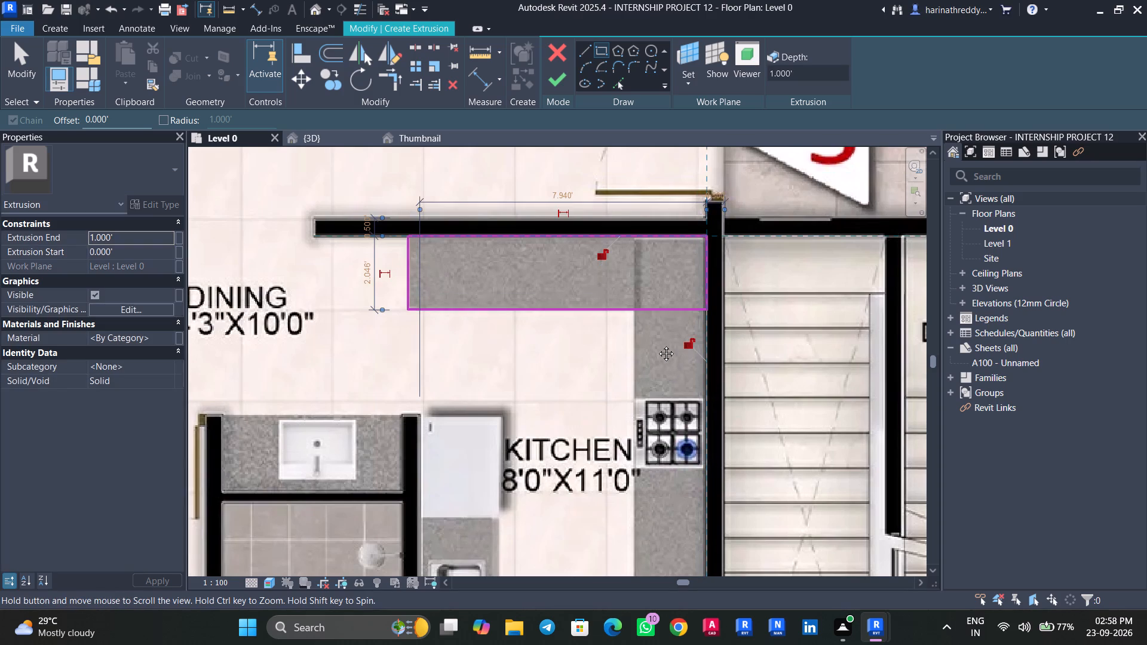
pyautogui.moveTo(657, 345); pyautogui.dragTo(613, 156, button='middle')
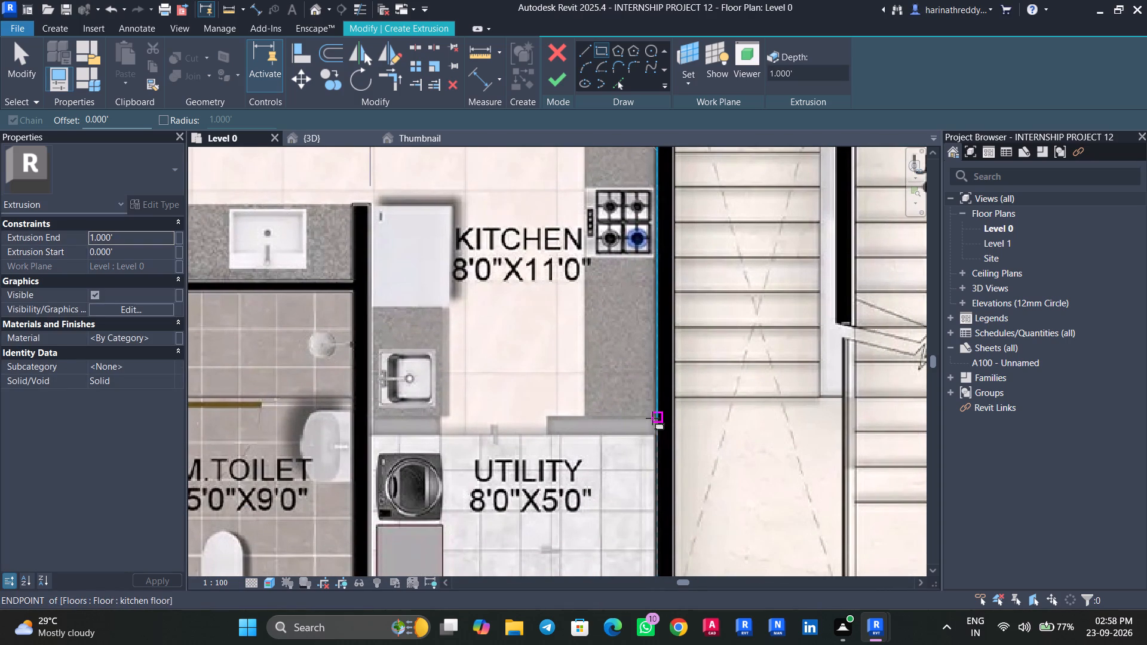
pyautogui.click(652, 418)
pyautogui.moveTo(599, 217); pyautogui.dragTo(625, 443, button='middle')
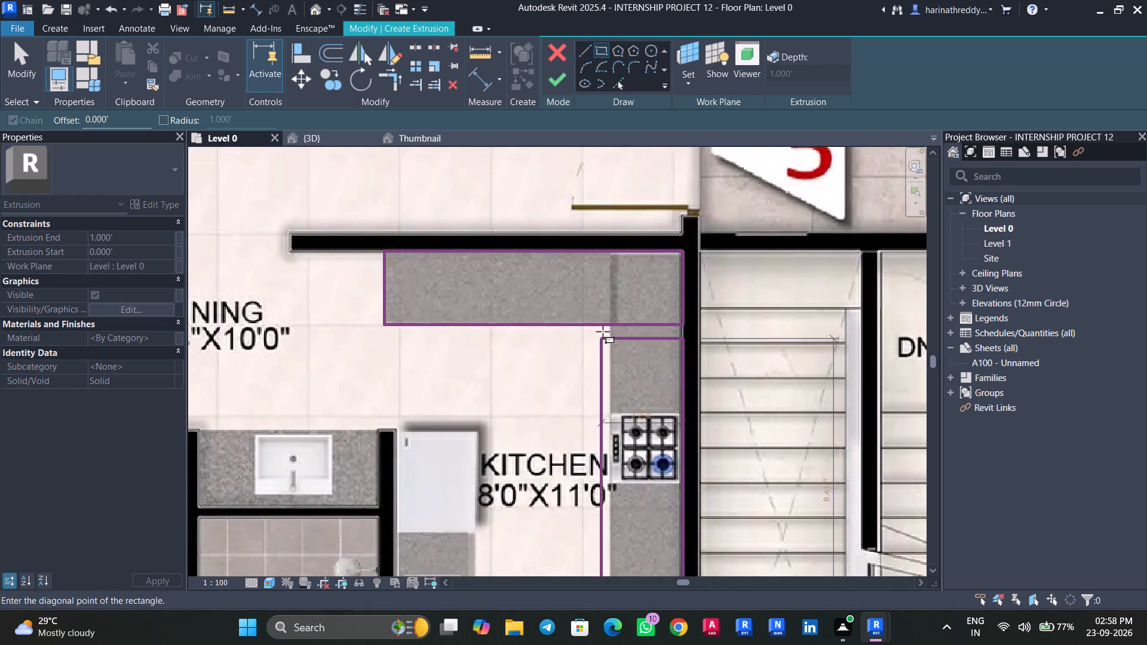
pyautogui.click(612, 324)
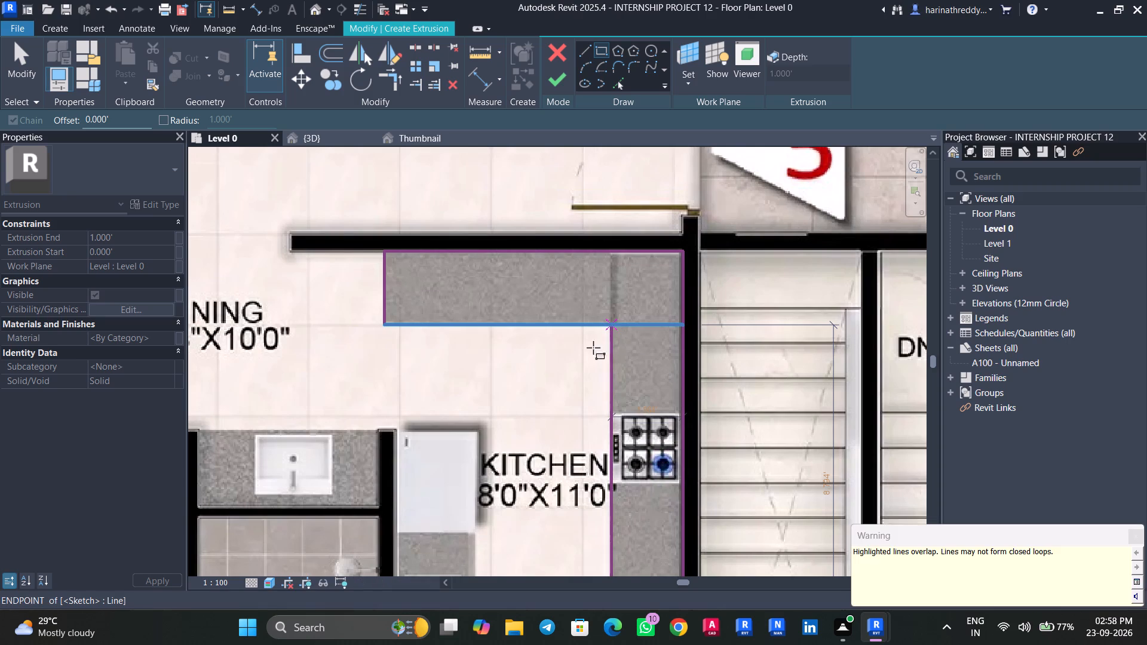
# Sketch a rectangle about 2.14' deep over the washbasin counter above unit 5's M.Toilet, between its side walls.
pyautogui.scroll(-4, 526, 416)
pyautogui.moveTo(529, 415); pyautogui.dragTo(611, 309, button='middle')
pyautogui.scroll(2, 429, 327)
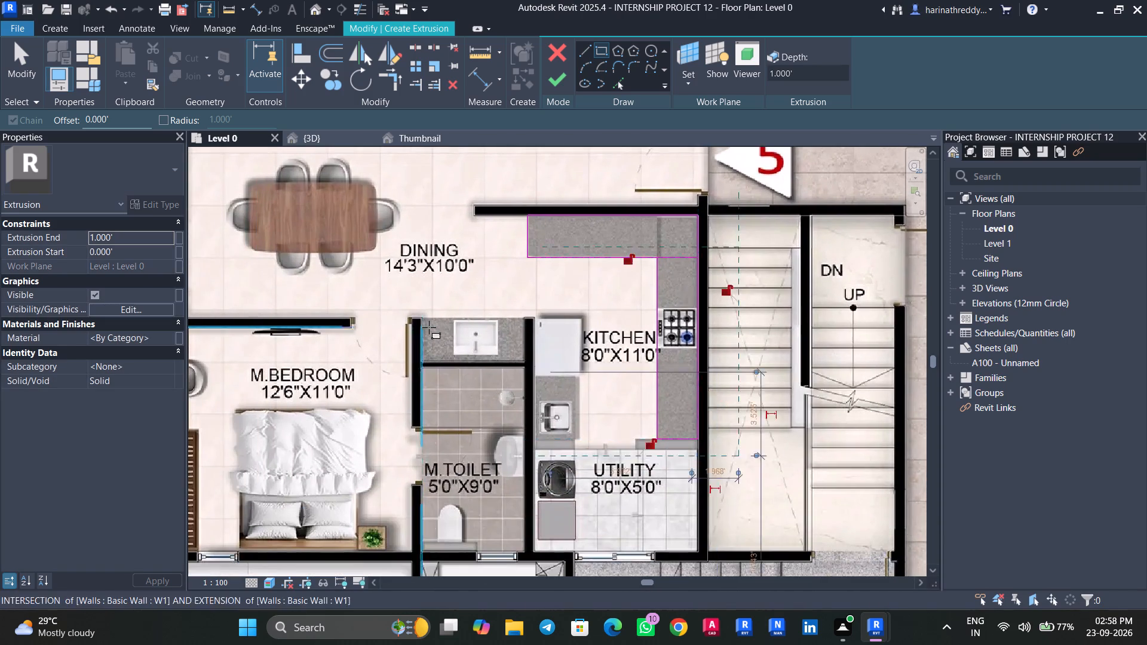
pyautogui.scroll(8, 429, 327)
pyautogui.click(401, 287)
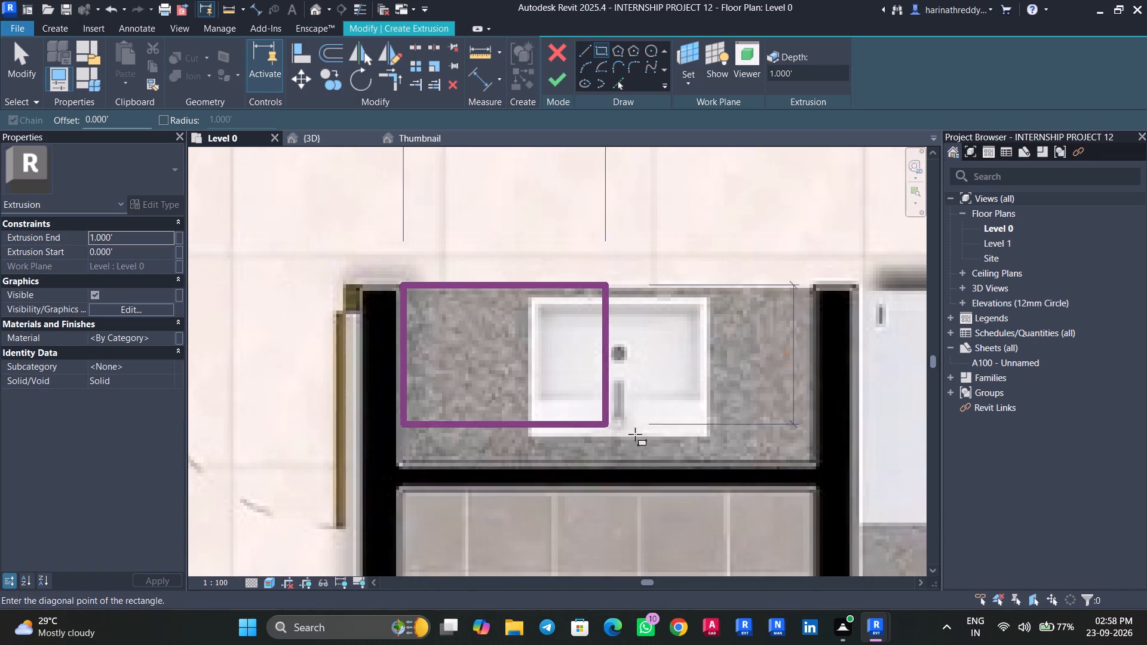
pyautogui.click(811, 464)
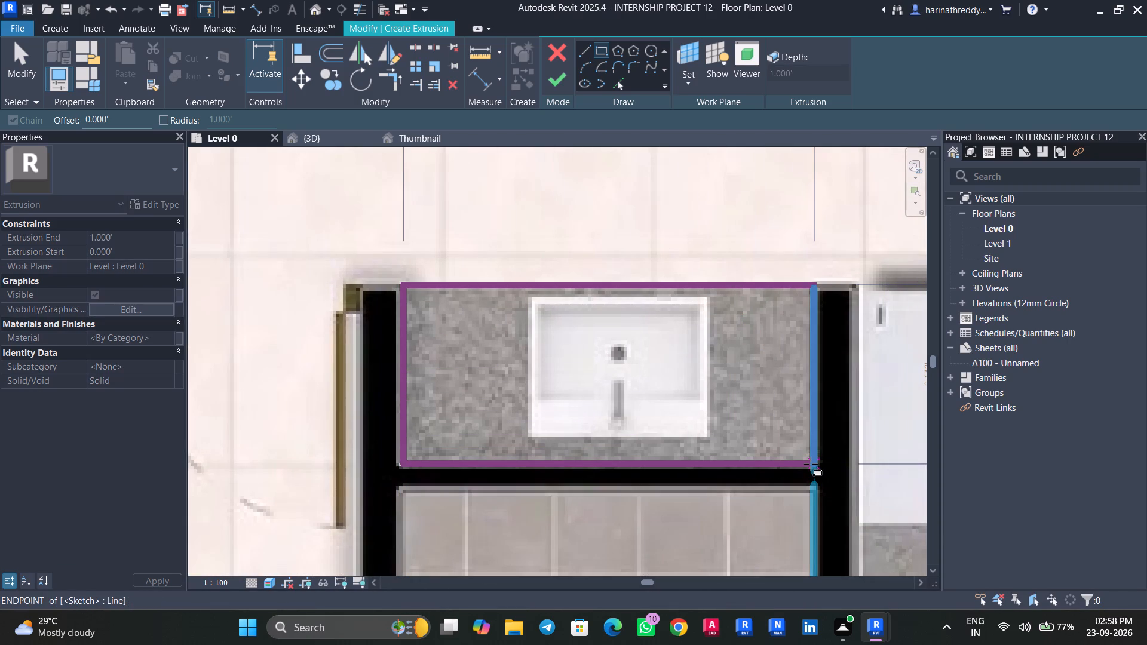
pyautogui.press('Escape')
pyautogui.press('Escape')
# Nudge the washbasin rectangle's bedroom-side edge and M.Toilet-side edge outward to meet the adjoining wall faces.
pyautogui.click(405, 378)
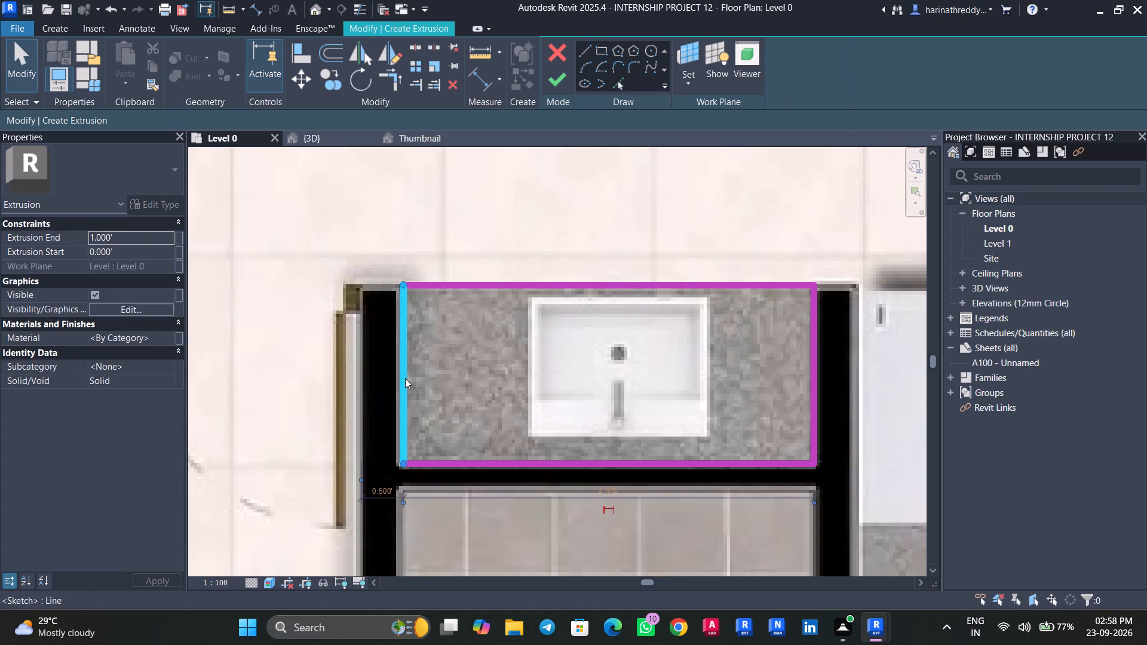
pyautogui.press('Left')
pyautogui.press('Left')
pyautogui.press('Escape')
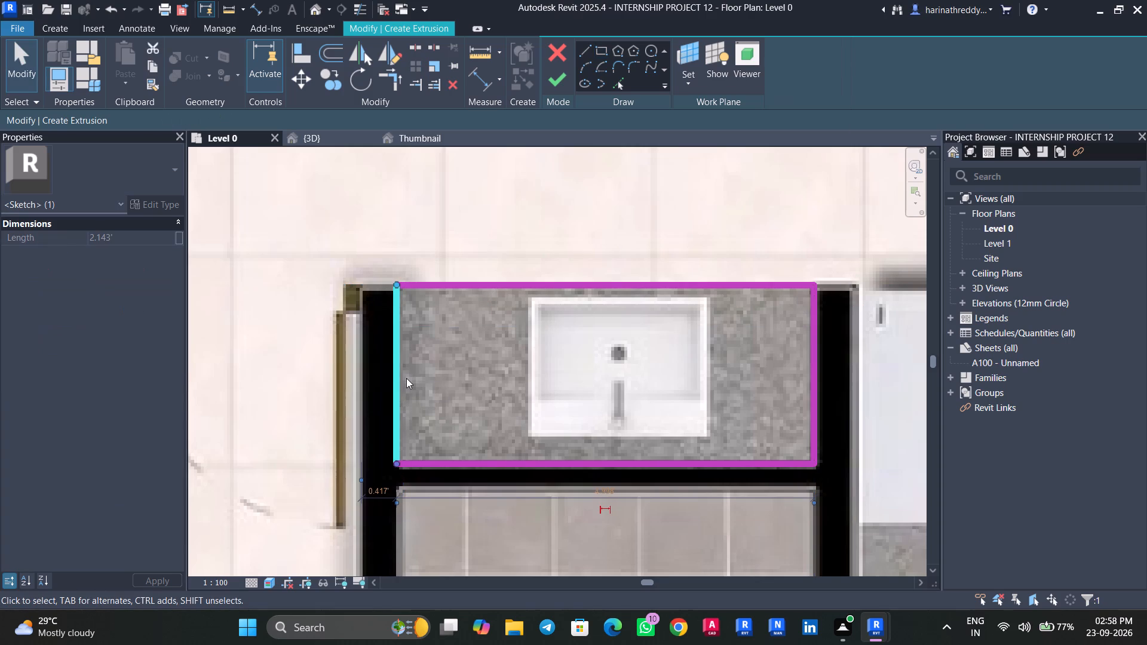
pyautogui.click(522, 456)
pyautogui.click(525, 461)
pyautogui.press('Down')
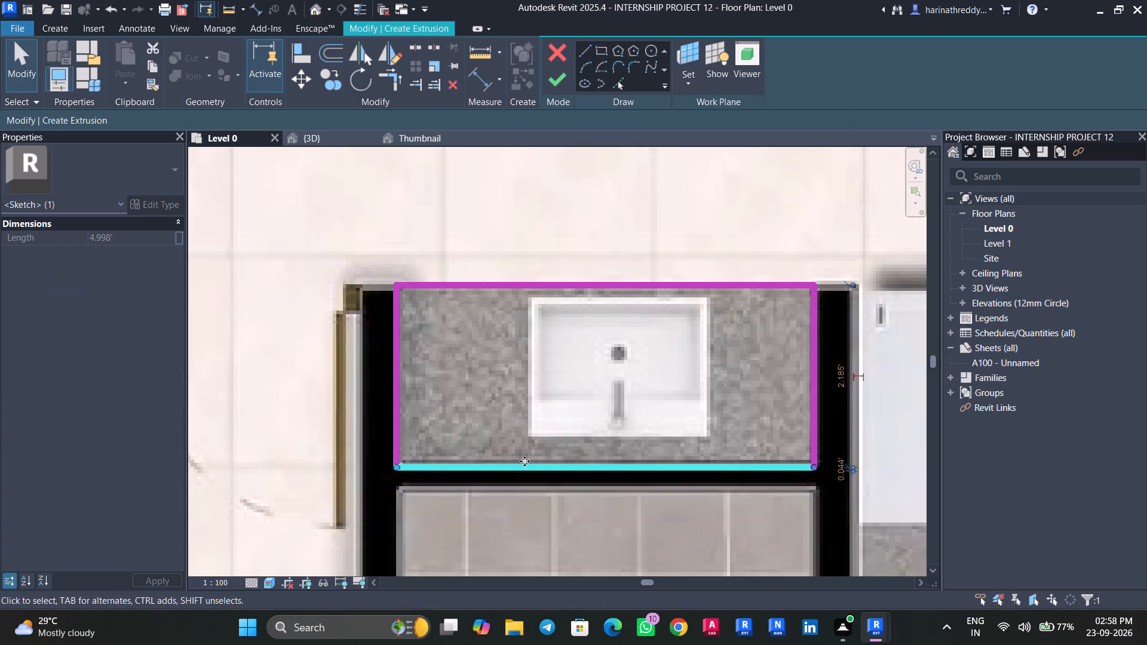
pyautogui.press('Escape')
# Sketch a 2' wide rectangle over unit 5's kitchen sink counter, from the utility boundary up to the refrigerator.
pyautogui.scroll(-4, 525, 461)
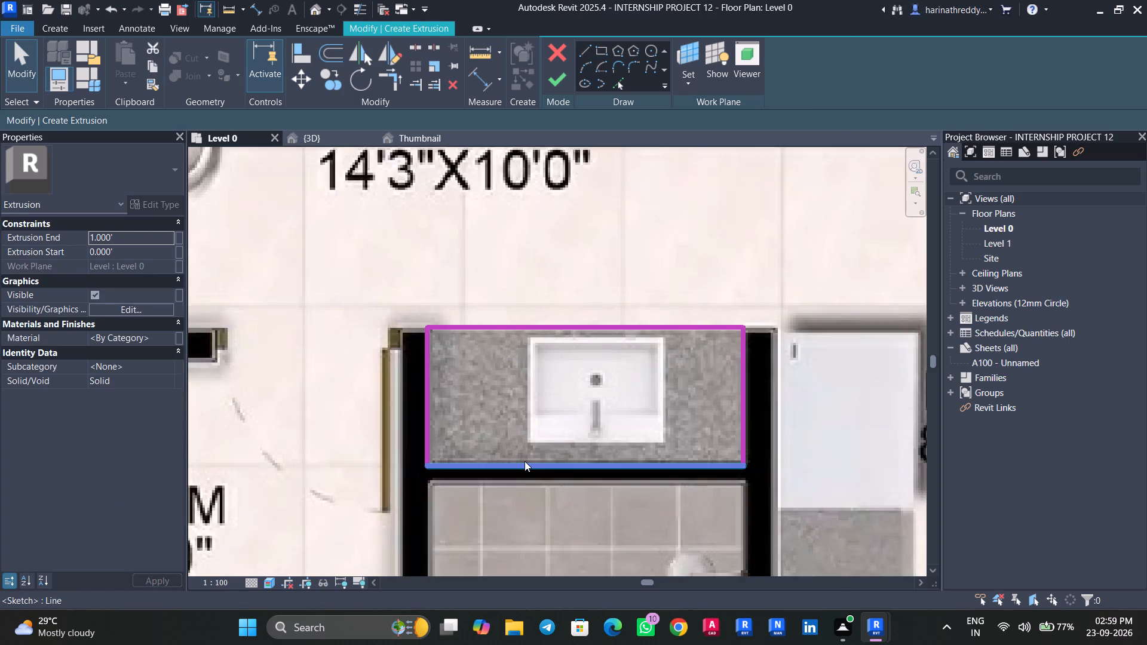
pyautogui.scroll(-2, 525, 461)
pyautogui.moveTo(613, 501); pyautogui.dragTo(504, 268, button='middle')
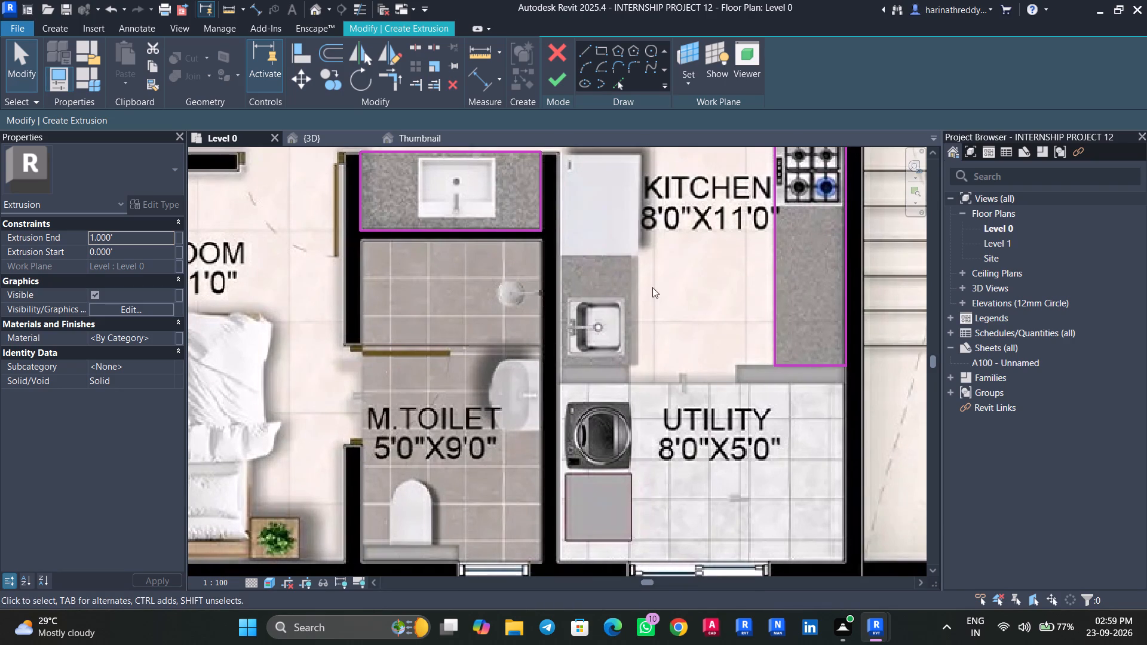
pyautogui.click(602, 48)
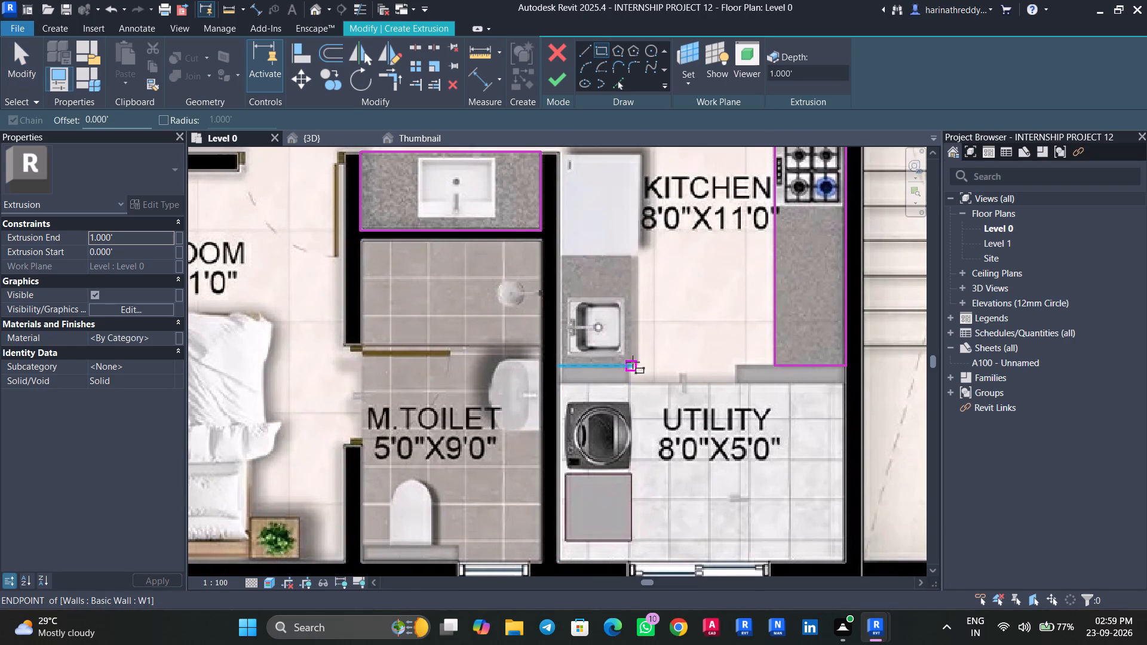
pyautogui.click(631, 363)
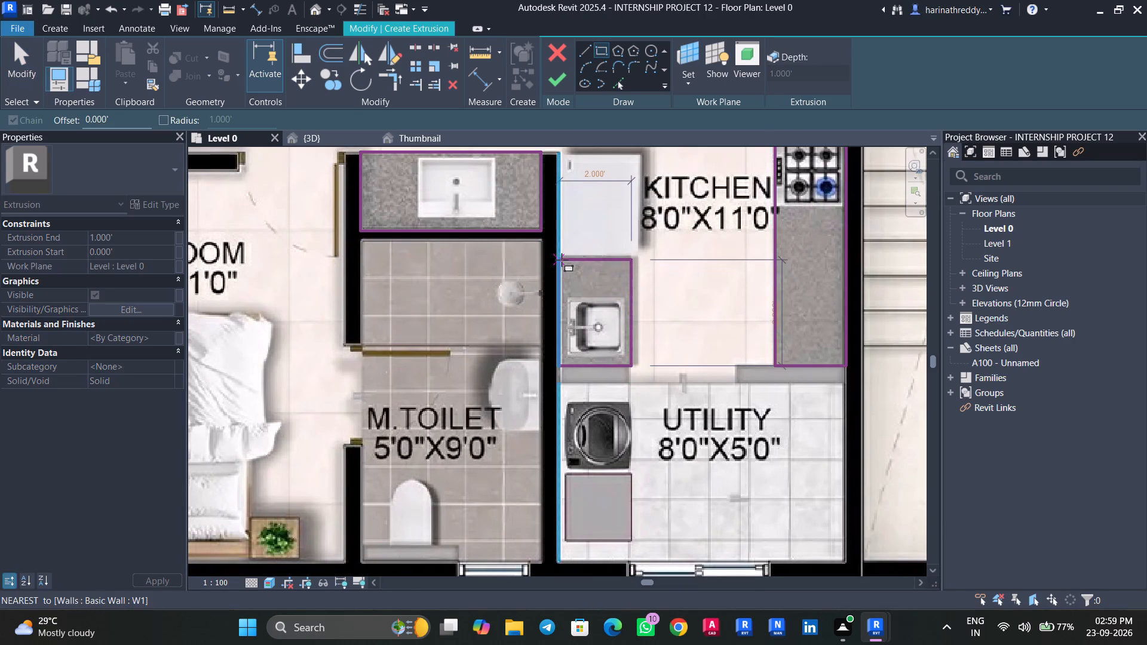
pyautogui.click(566, 259)
pyautogui.press('Escape')
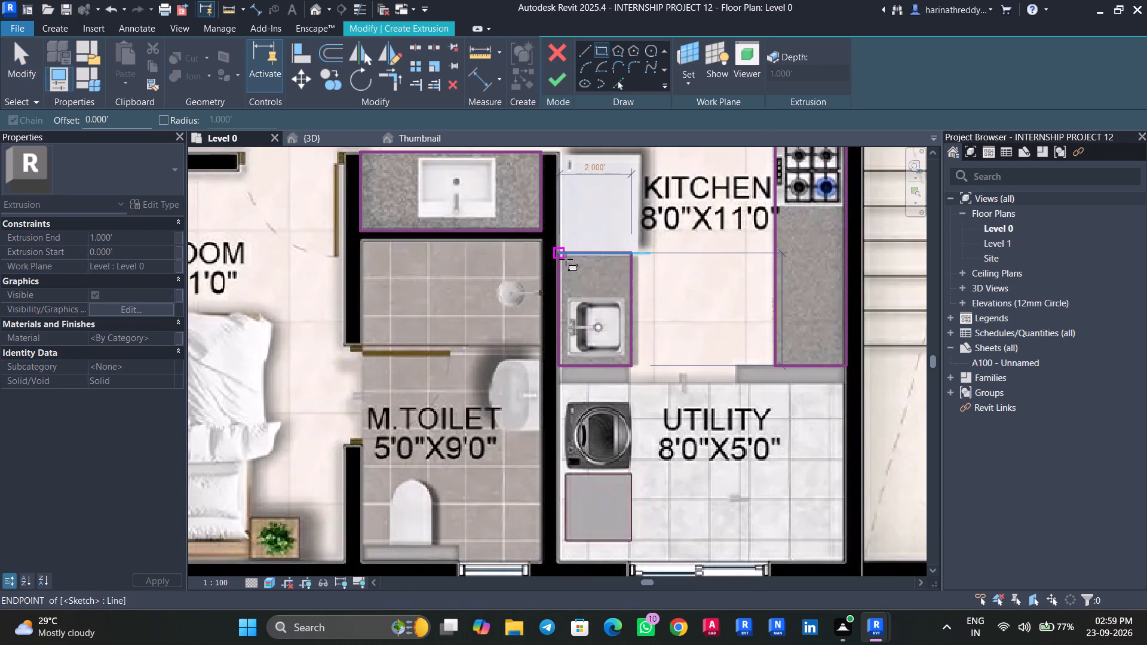
pyautogui.press('Escape')
pyautogui.press('Escape')
pyautogui.press('Escape')
# Set the extrusion start to 4' and the extrusion end to 4.25'.
pyautogui.scroll(-6, 668, 370)
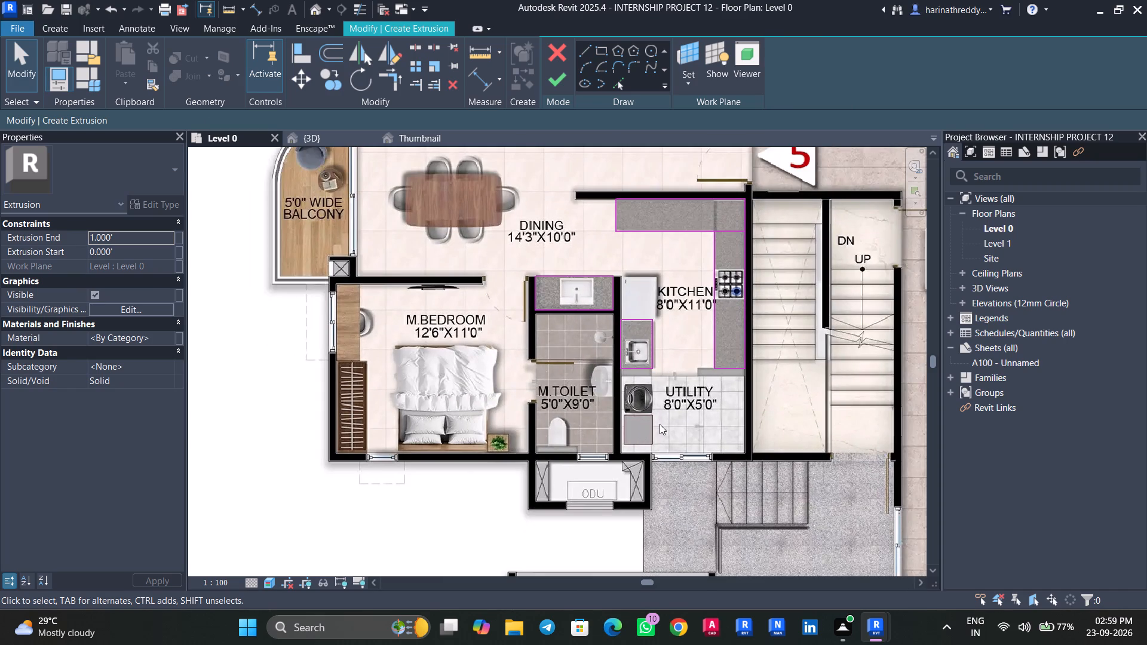
pyautogui.scroll(-3, 660, 424)
pyautogui.click(131, 241)
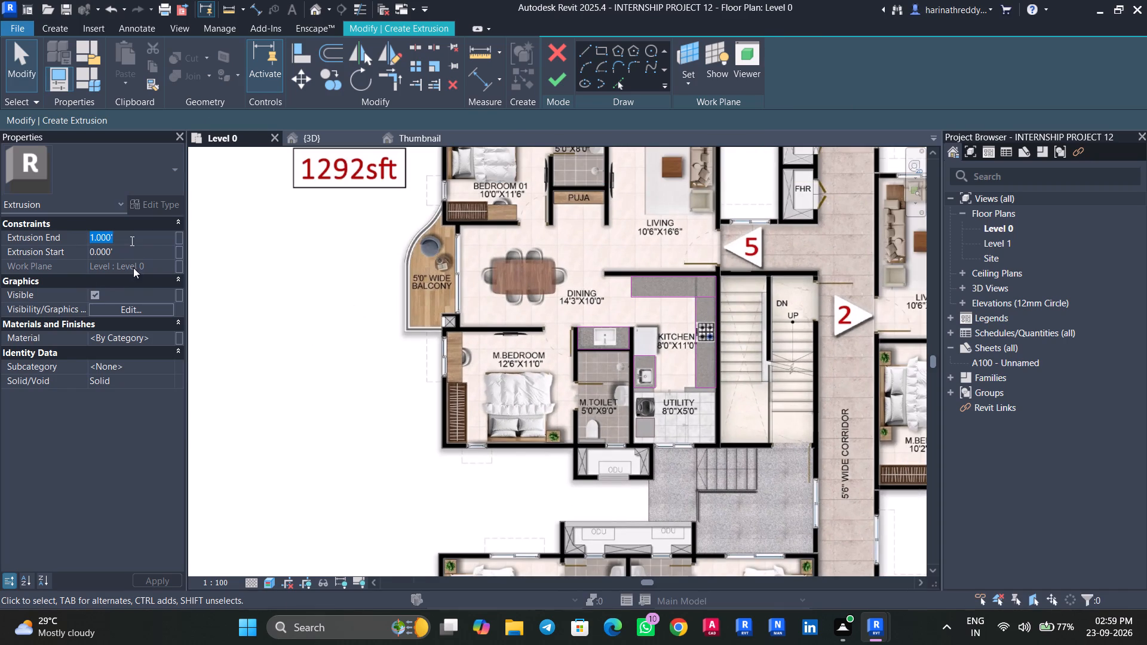
pyautogui.click(134, 253)
pyautogui.write("4'")
pyautogui.press('Return')
pyautogui.click(130, 238)
pyautogui.write("4.25'")
pyautogui.press('Return')
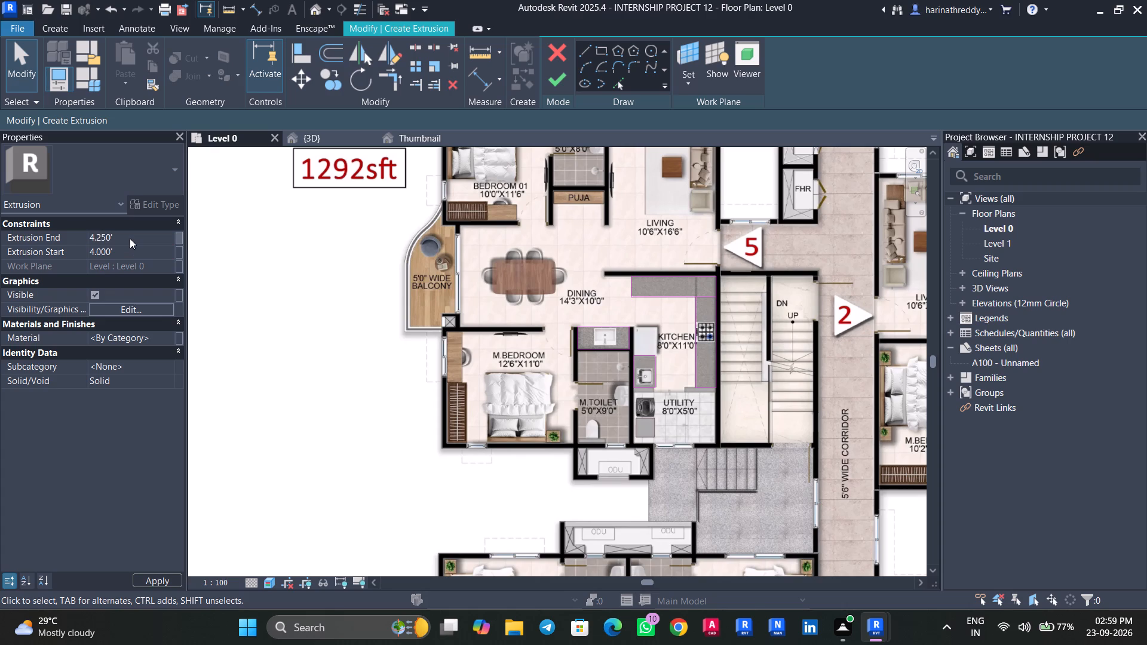
# Trim the two overlapping kitchen counter rectangles at their inner corner and delete the leftover shared line, forming one L-shaped outline.
pyautogui.scroll(5, 718, 299)
pyautogui.scroll(-1, 718, 300)
pyautogui.scroll(6, 712, 331)
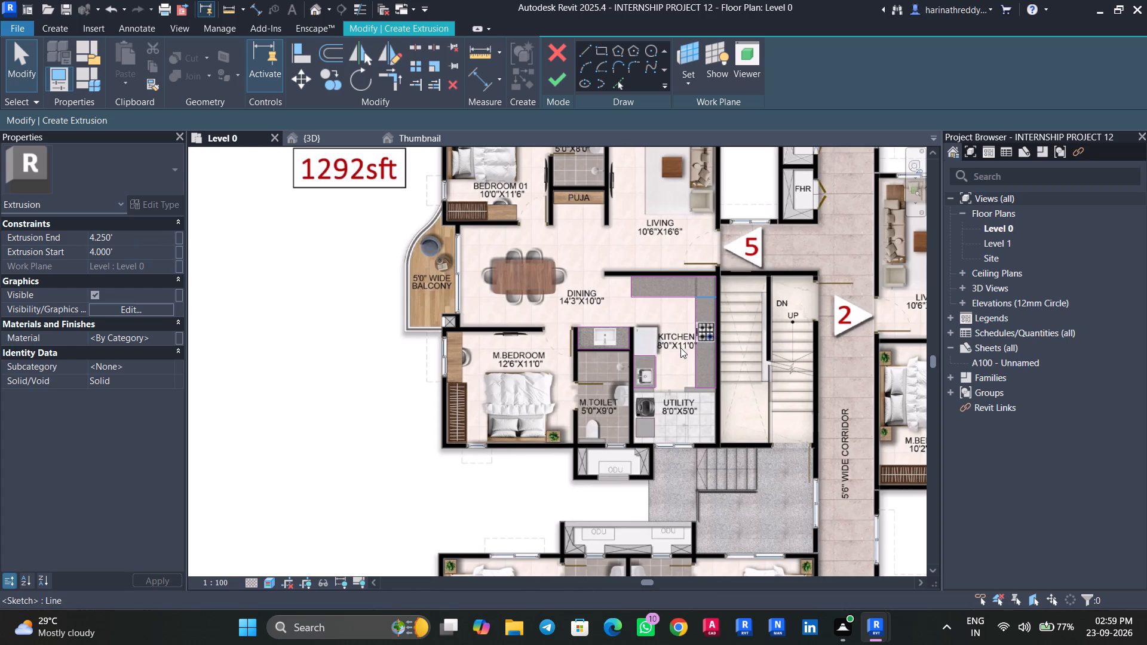
pyautogui.scroll(2, 680, 348)
pyautogui.write('tr')
pyautogui.click(638, 345)
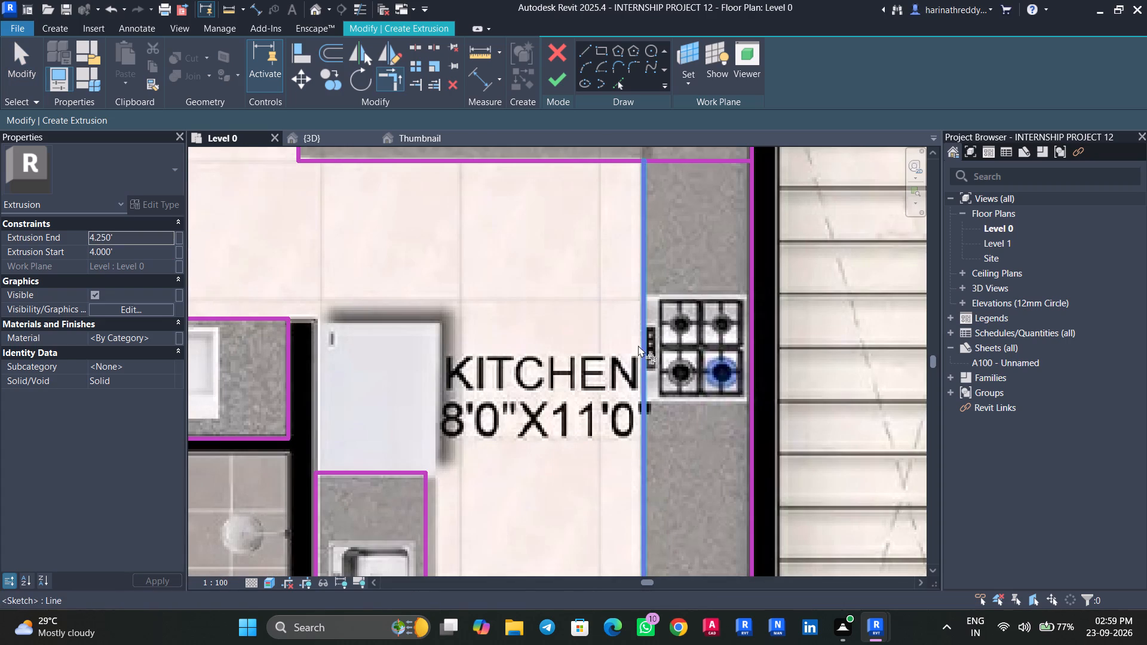
pyautogui.click(581, 165)
pyautogui.press('Escape')
pyautogui.click(674, 162)
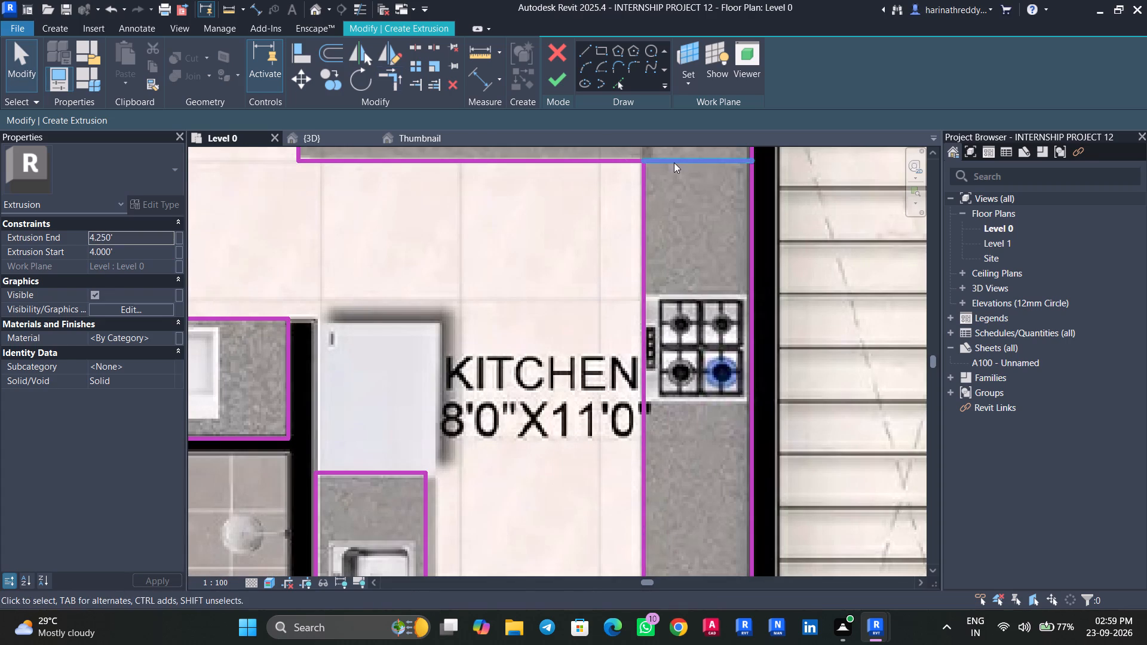
pyautogui.press('Delete')
# Sketch a rectangle over unit 4's kitchen hob counter, along the utility wall from the outer window wall to the counter's end.
pyautogui.scroll(-9, 671, 242)
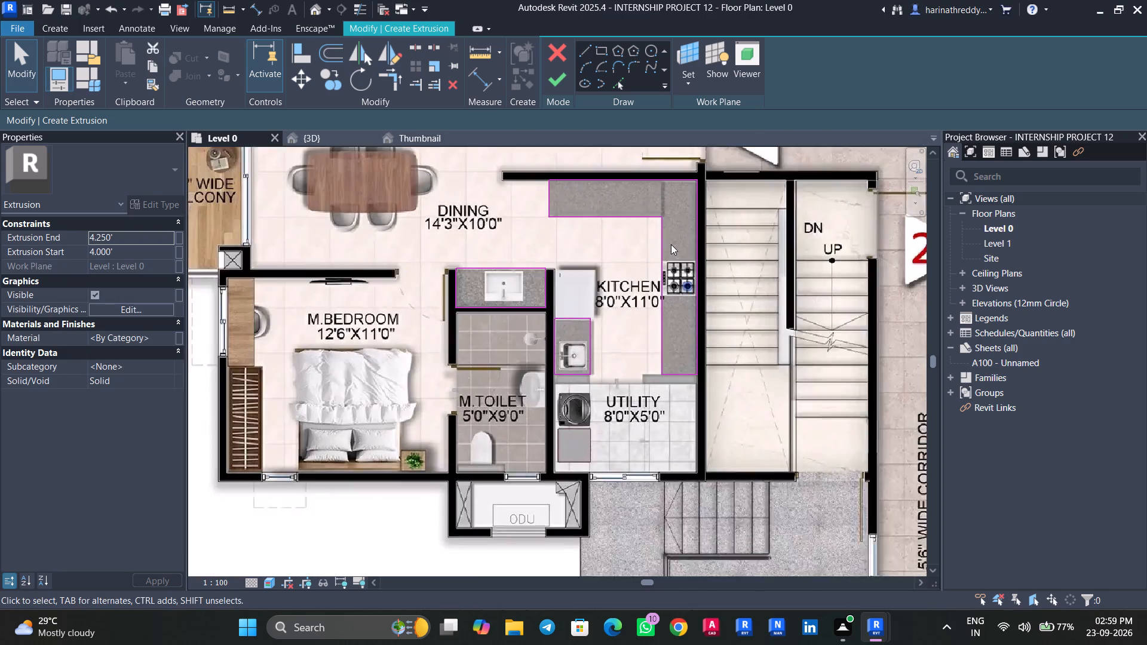
pyautogui.scroll(-4, 621, 296)
pyautogui.moveTo(633, 277); pyautogui.dragTo(629, 257, button='middle')
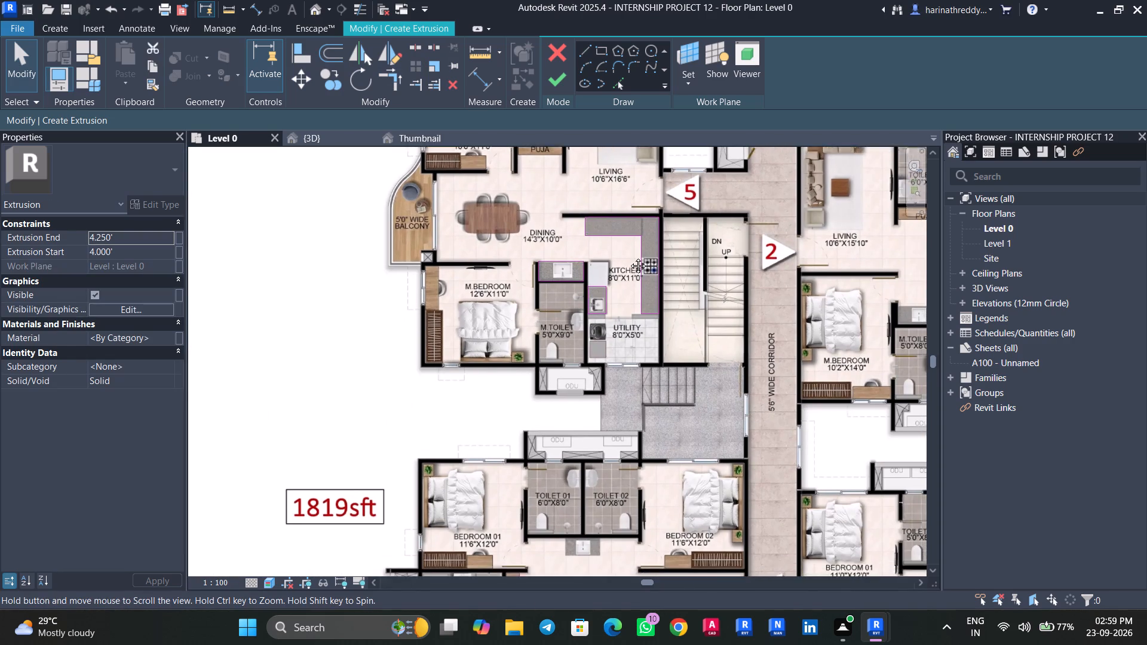
pyautogui.moveTo(629, 257); pyautogui.dragTo(598, 122, button='middle')
pyautogui.scroll(-8, 634, 328)
pyautogui.scroll(4, 640, 337)
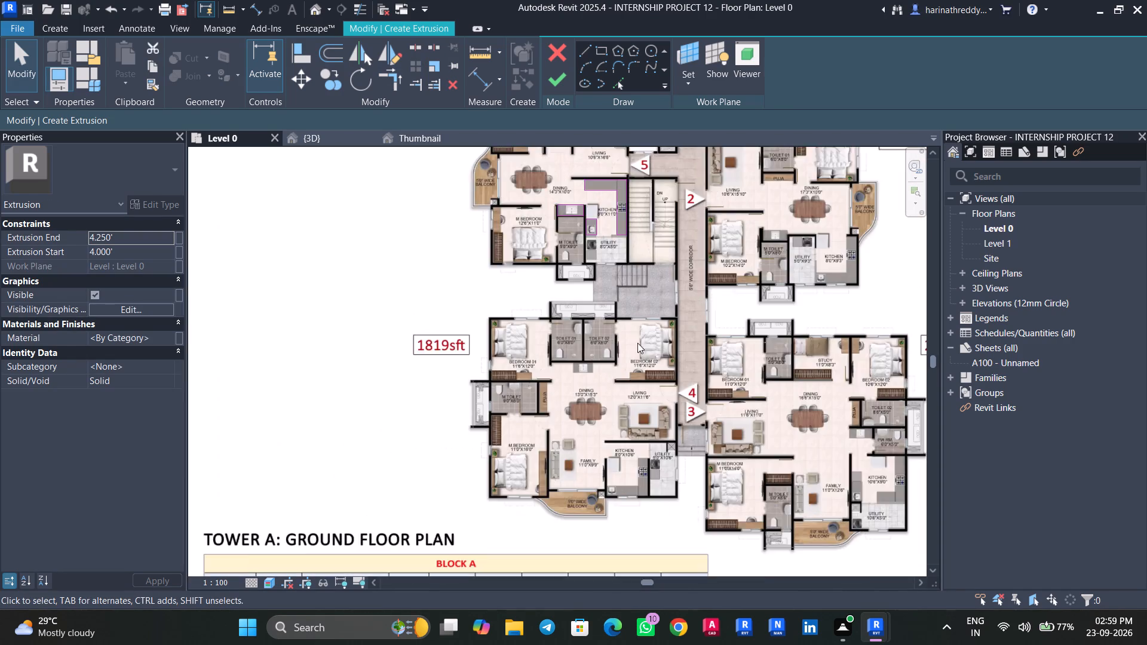
pyautogui.scroll(5, 637, 343)
pyautogui.moveTo(634, 449); pyautogui.dragTo(634, 388, button='middle')
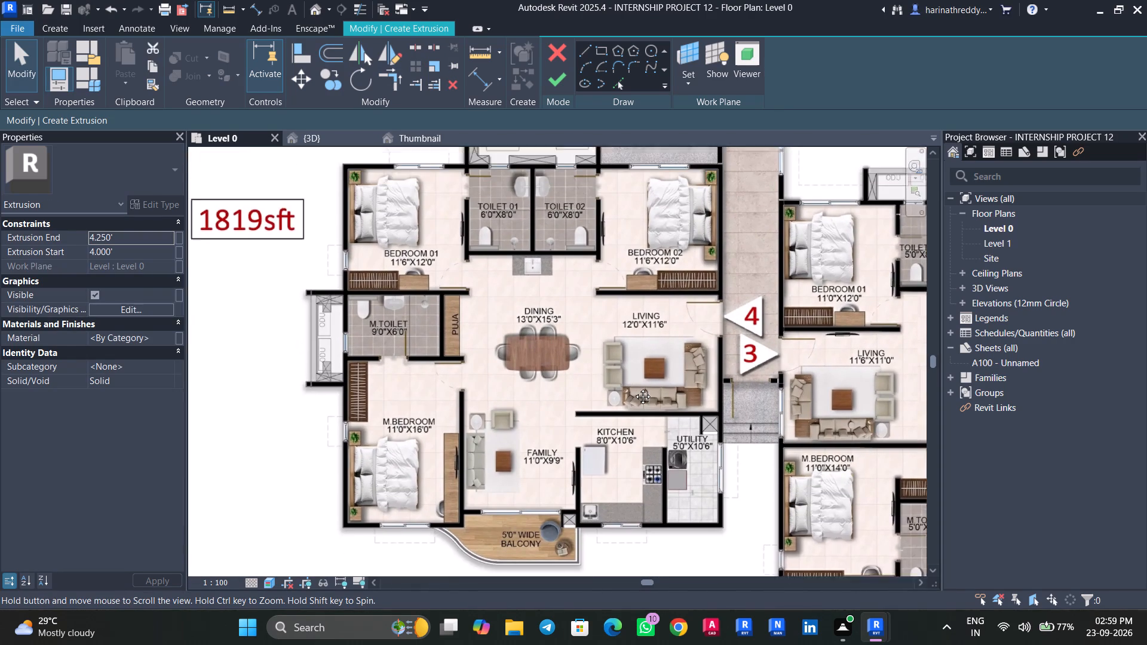
pyautogui.moveTo(634, 388); pyautogui.dragTo(618, 266, button='middle')
pyautogui.scroll(1, 618, 268)
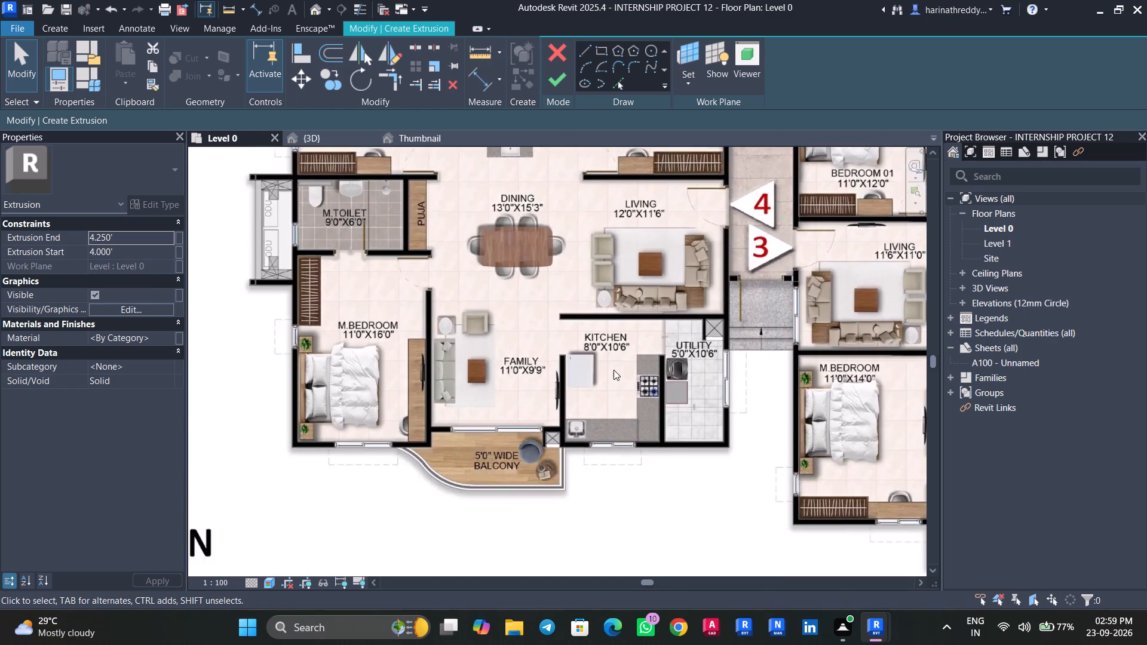
pyautogui.scroll(4, 615, 376)
pyautogui.moveTo(621, 391); pyautogui.dragTo(605, 293, button='middle')
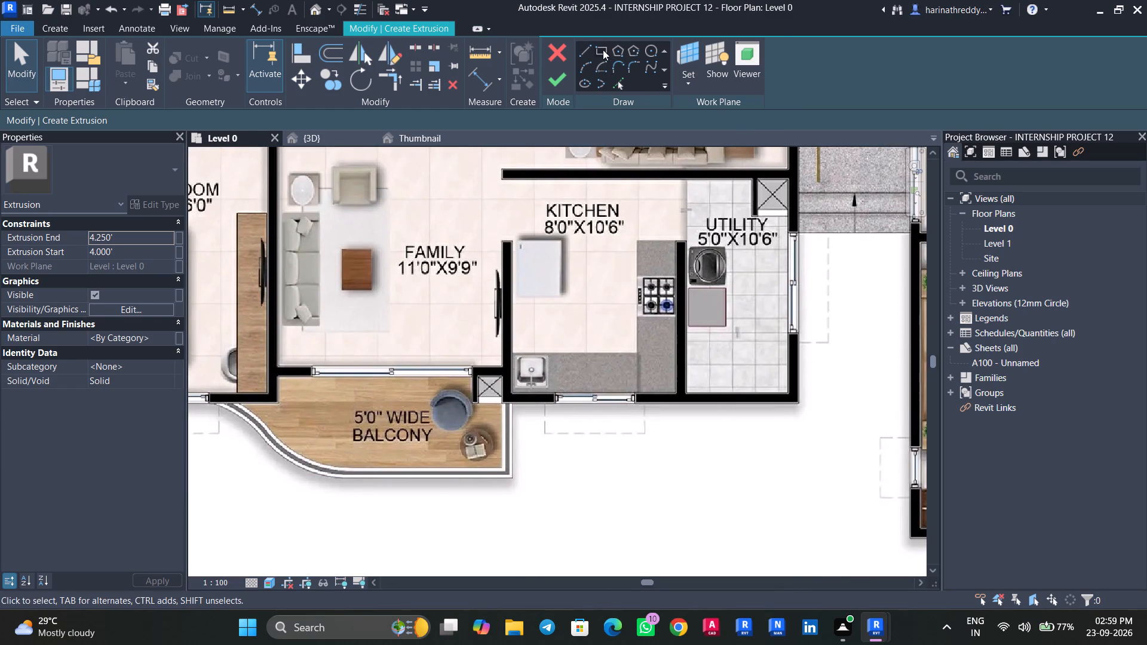
pyautogui.click(603, 50)
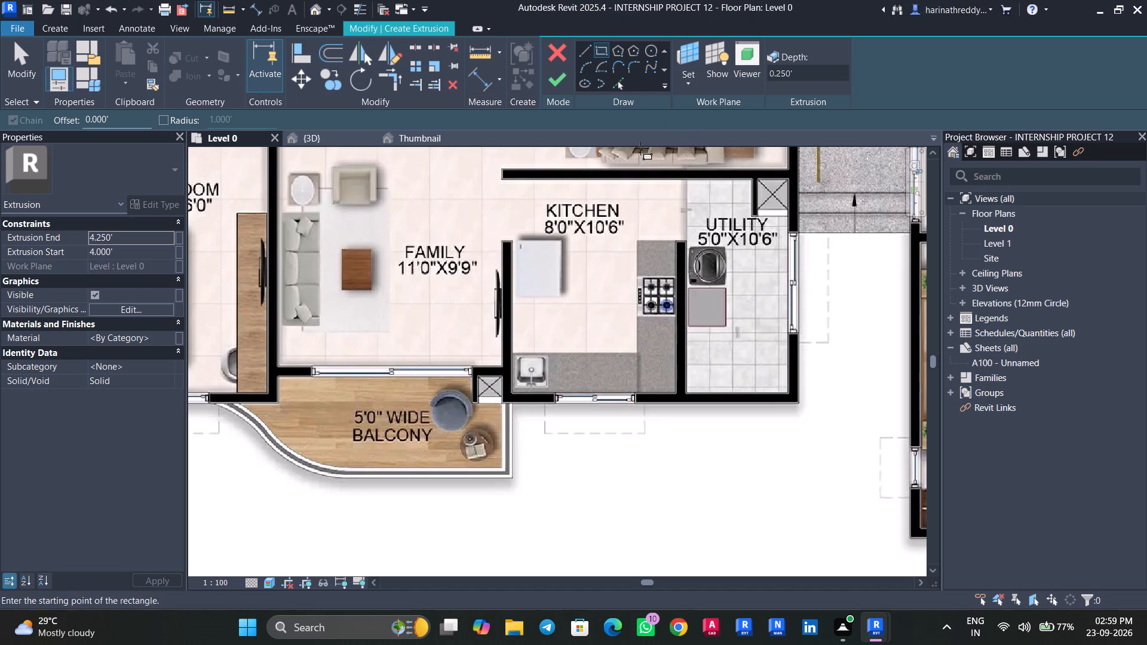
pyautogui.click(674, 394)
pyautogui.scroll(5, 636, 247)
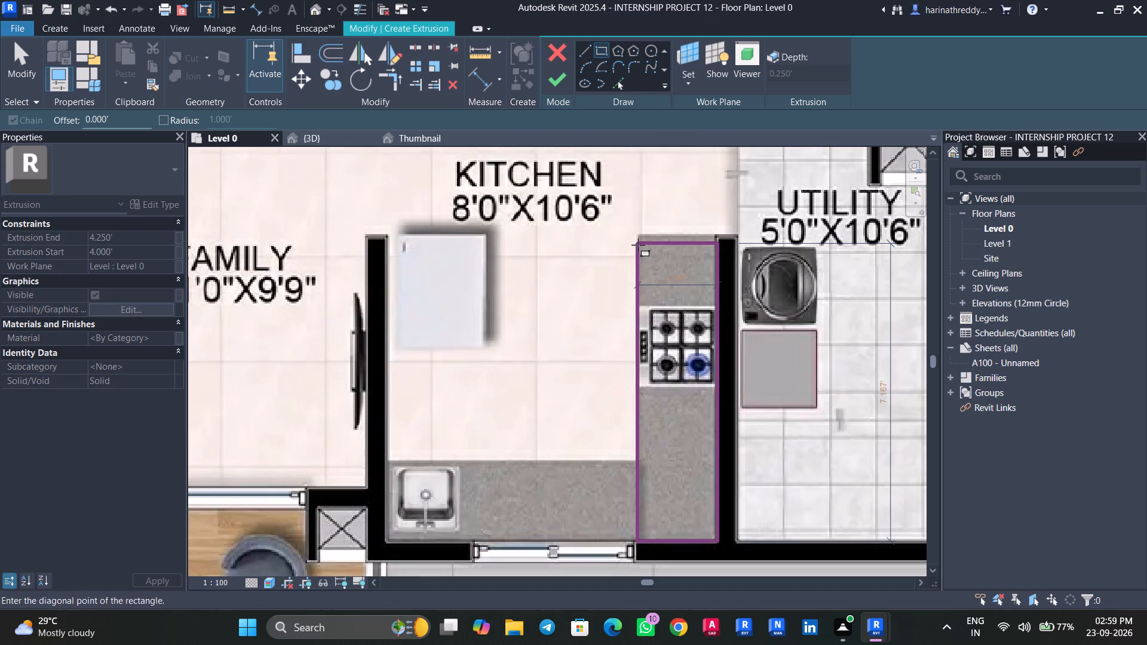
pyautogui.click(640, 235)
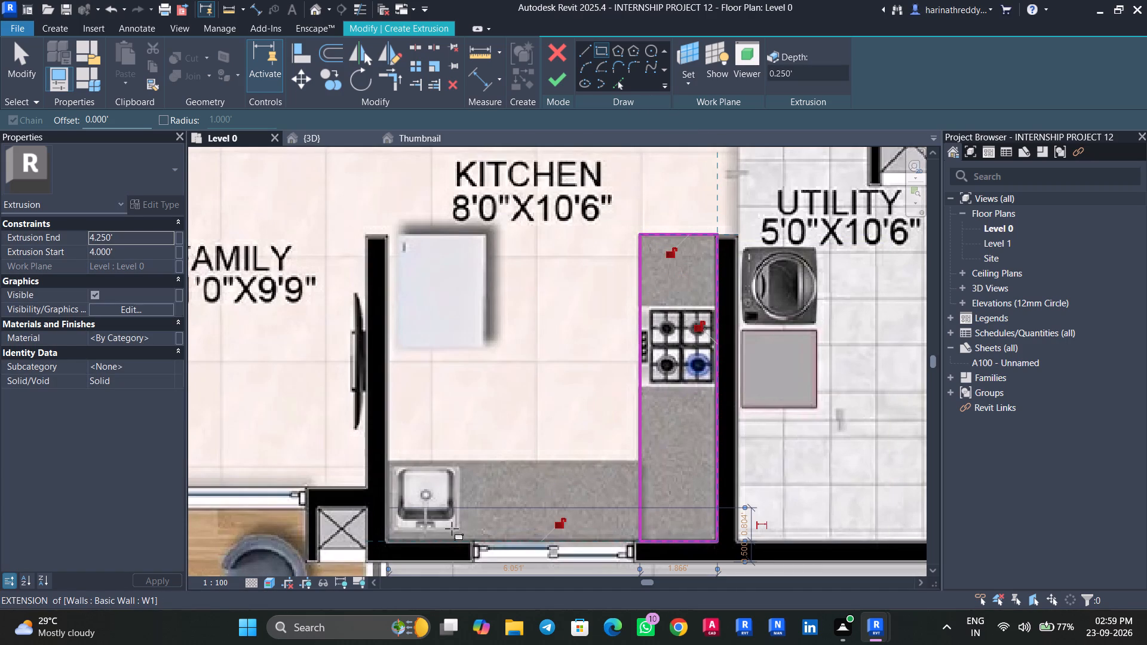
# Sketch a rectangle about 6.05' long over unit 4's kitchen sink counter, along the window wall up to the hob counter.
pyautogui.click(390, 541)
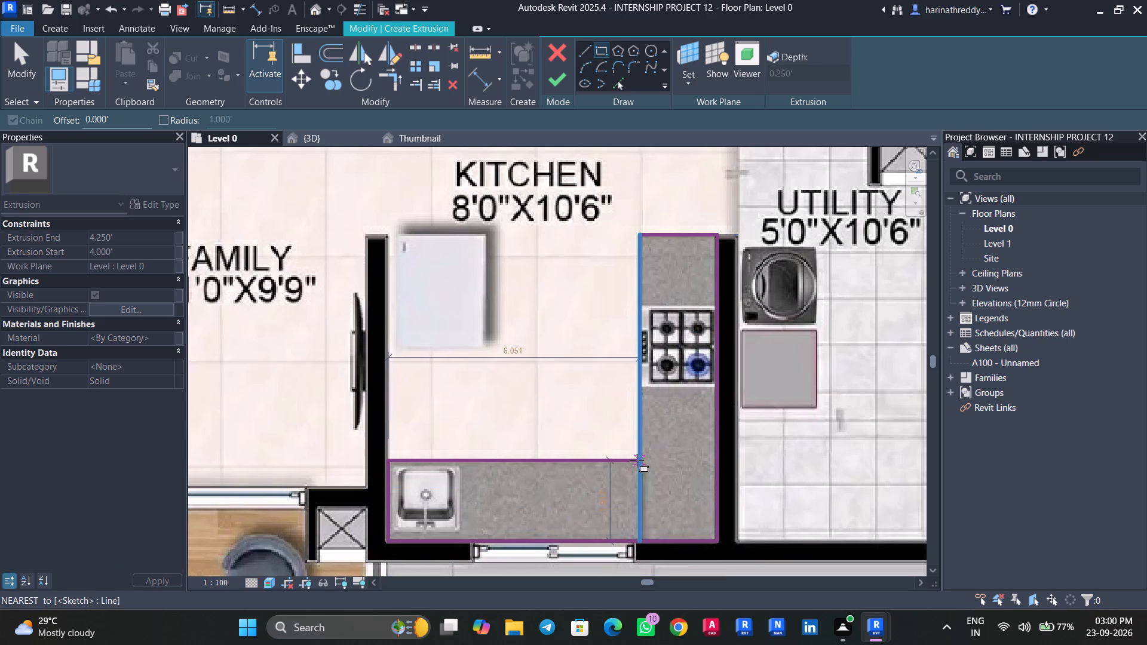
pyautogui.click(637, 460)
pyautogui.press('Escape')
pyautogui.press('Escape')
pyautogui.press('Escape')
pyautogui.press('Escape')
pyautogui.press('Escape')
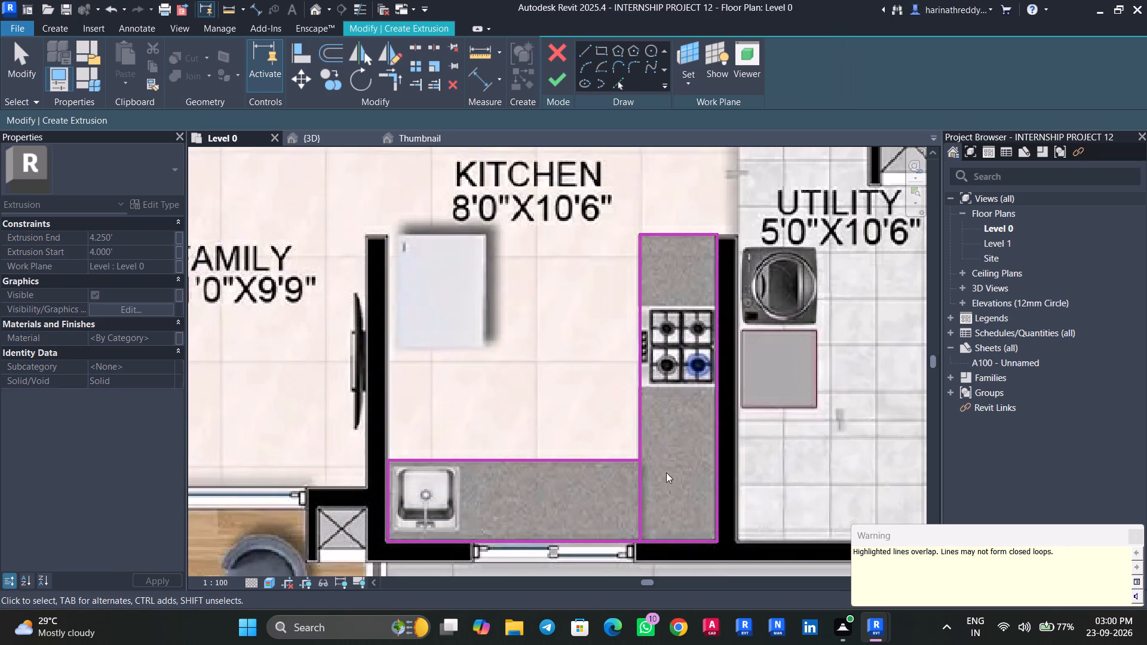
# Trim unit 4's two kitchen counter rectangles at their inner corner and delete the leftover shared line, forming one L-shaped outline.
pyautogui.press('t')
pyautogui.press('r')
pyautogui.click(608, 461)
pyautogui.click(642, 423)
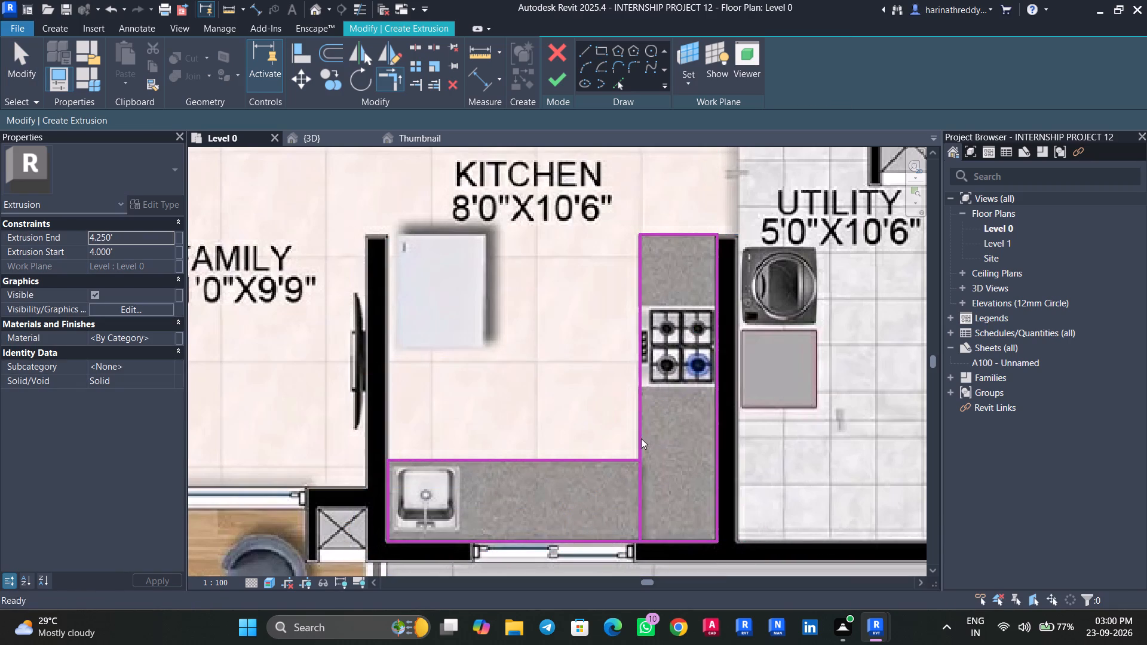
pyautogui.press('Escape')
pyautogui.press('Escape')
pyautogui.click(644, 481)
pyautogui.press('Delete')
# Sketch a rectangle about 8.9' long over unit 3's kitchen hob counter, from the utility boundary to the powder room wall.
pyautogui.scroll(-4, 642, 484)
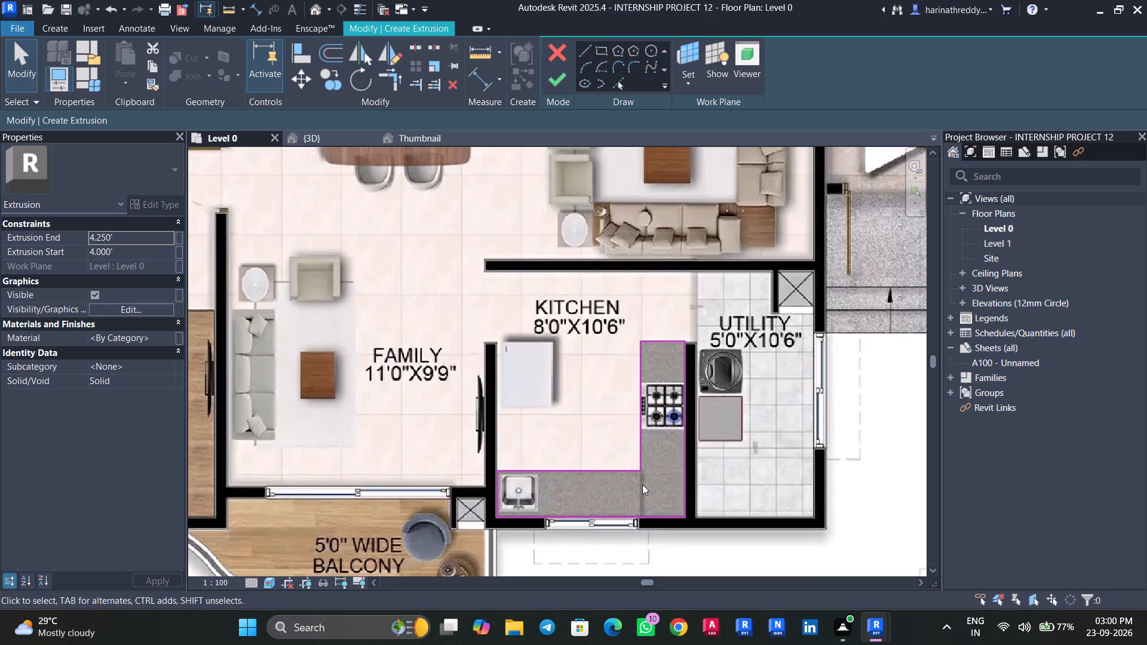
pyautogui.scroll(-9, 642, 484)
pyautogui.moveTo(689, 529); pyautogui.dragTo(460, 542, button='middle')
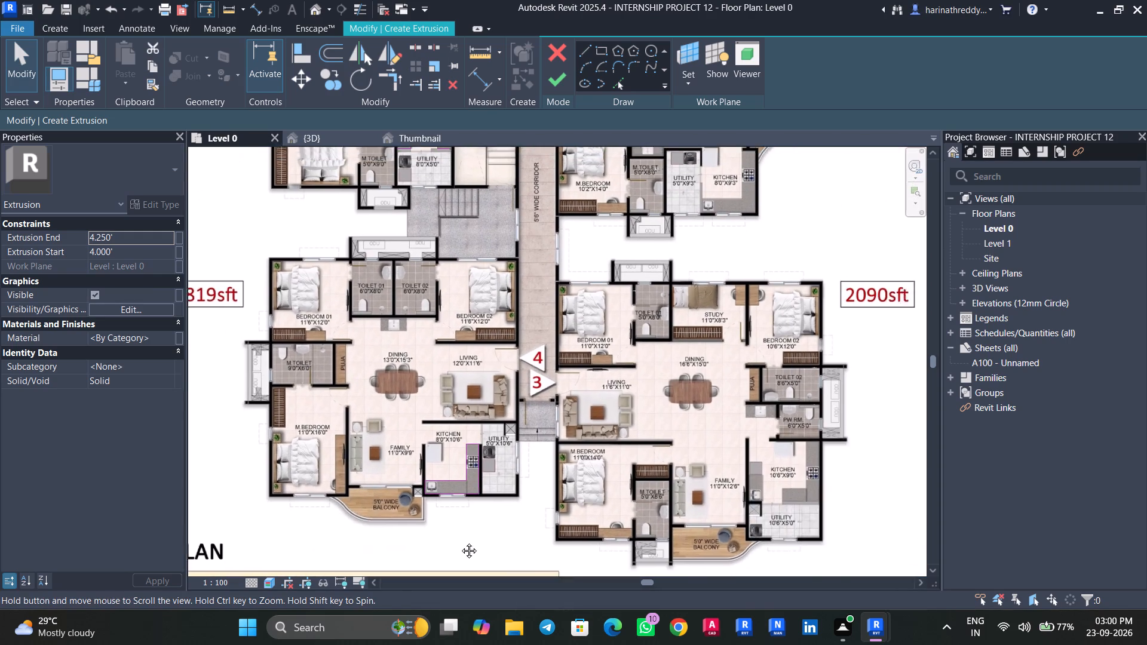
pyautogui.moveTo(460, 542); pyautogui.dragTo(381, 510, button='middle')
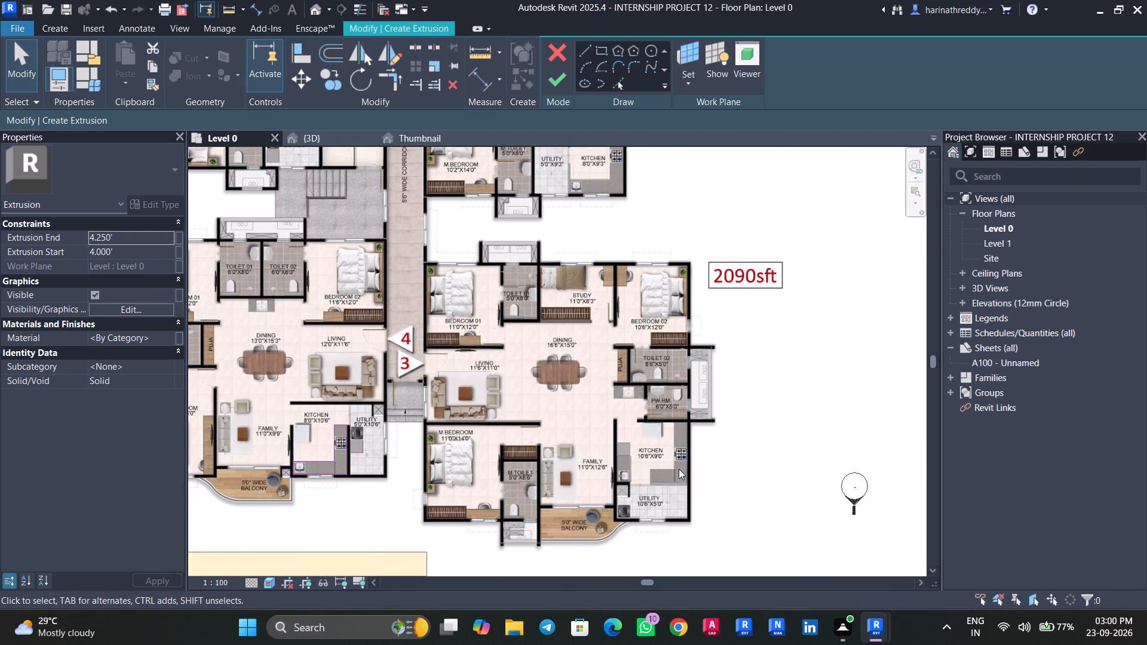
pyautogui.scroll(7, 663, 485)
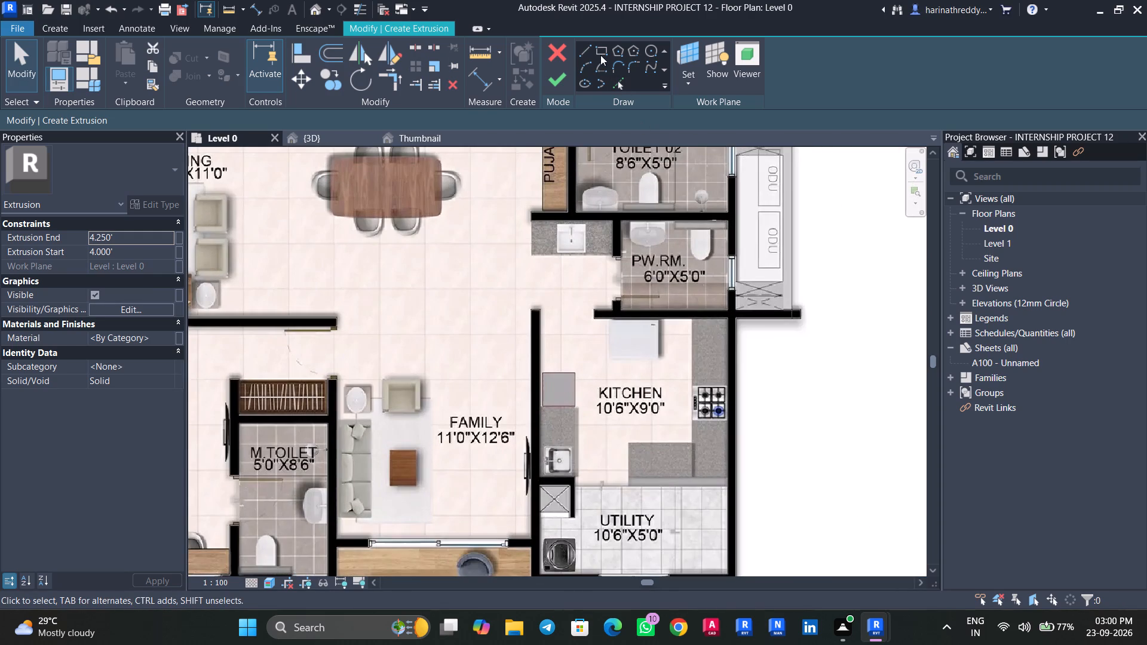
pyautogui.click(600, 50)
pyautogui.click(731, 475)
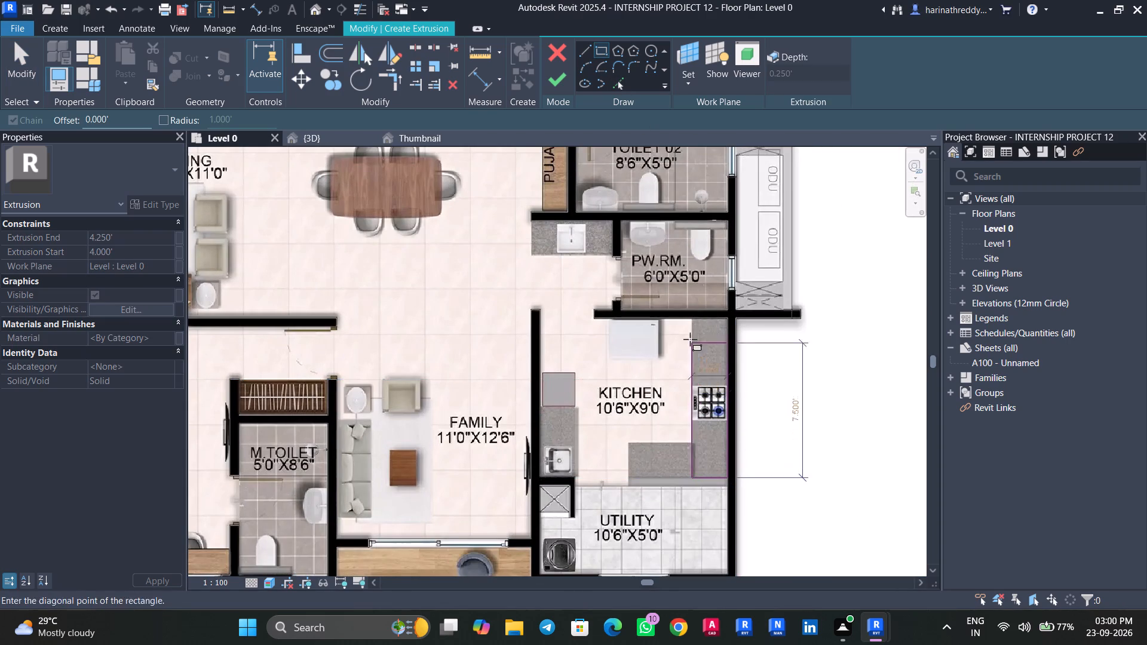
pyautogui.scroll(10, 692, 321)
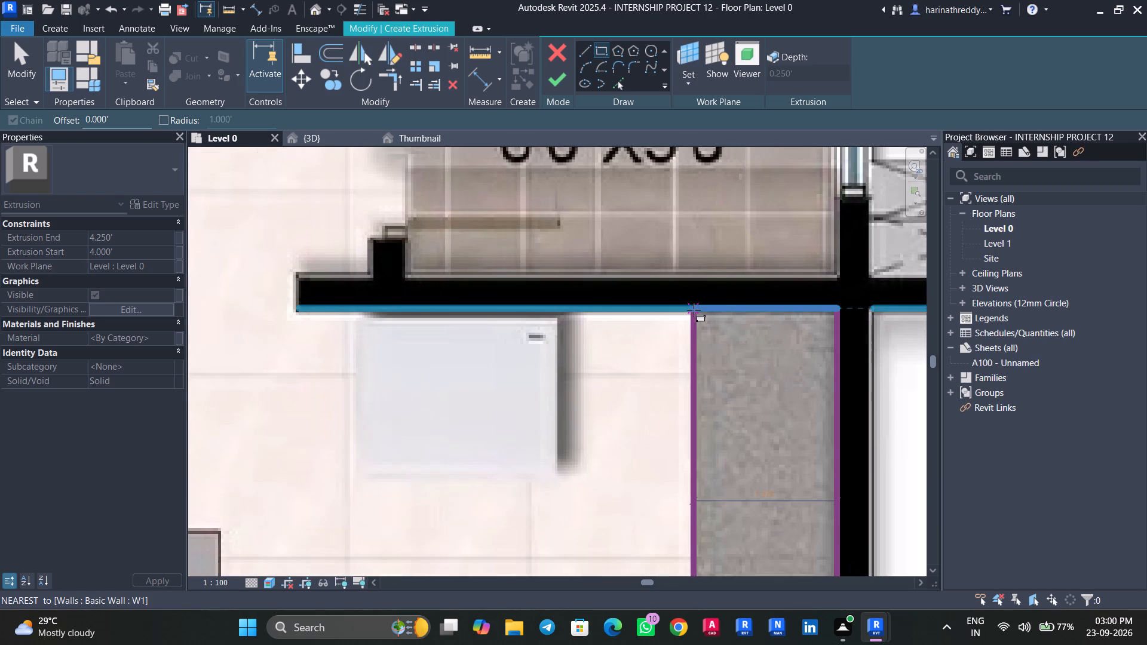
pyautogui.click(694, 310)
# Sketch a rectangle about 3.5' long over unit 3's short counter beside the utility, meeting the hob counter rectangle.
pyautogui.scroll(-10, 676, 389)
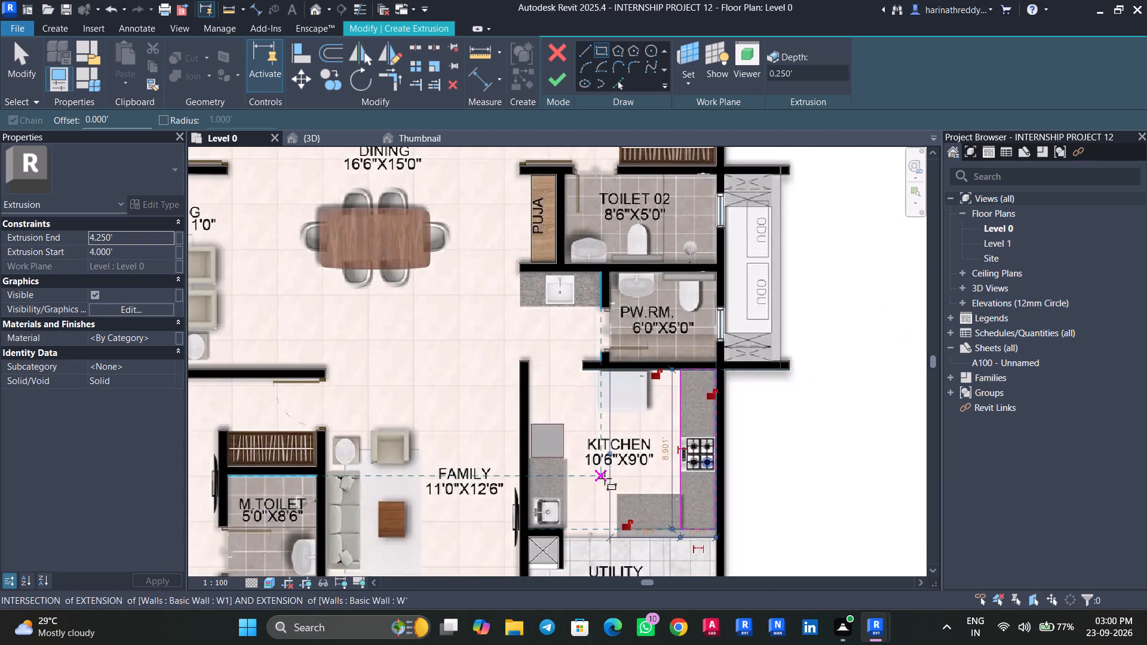
pyautogui.moveTo(608, 468); pyautogui.dragTo(611, 382, button='middle')
pyautogui.scroll(6, 617, 407)
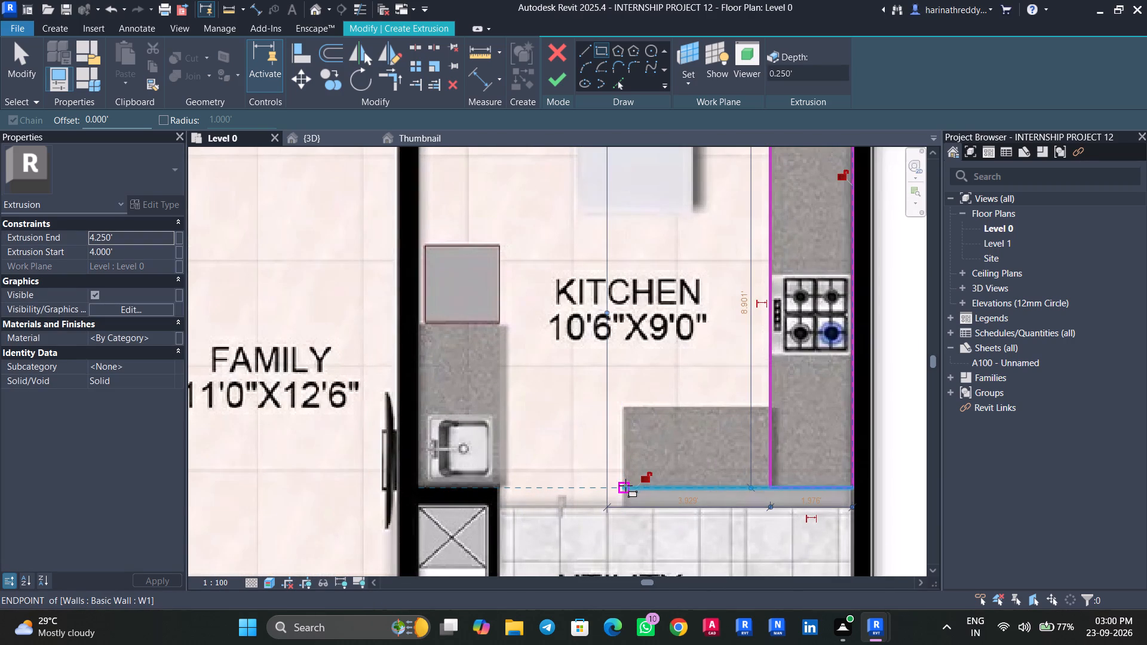
pyautogui.click(625, 486)
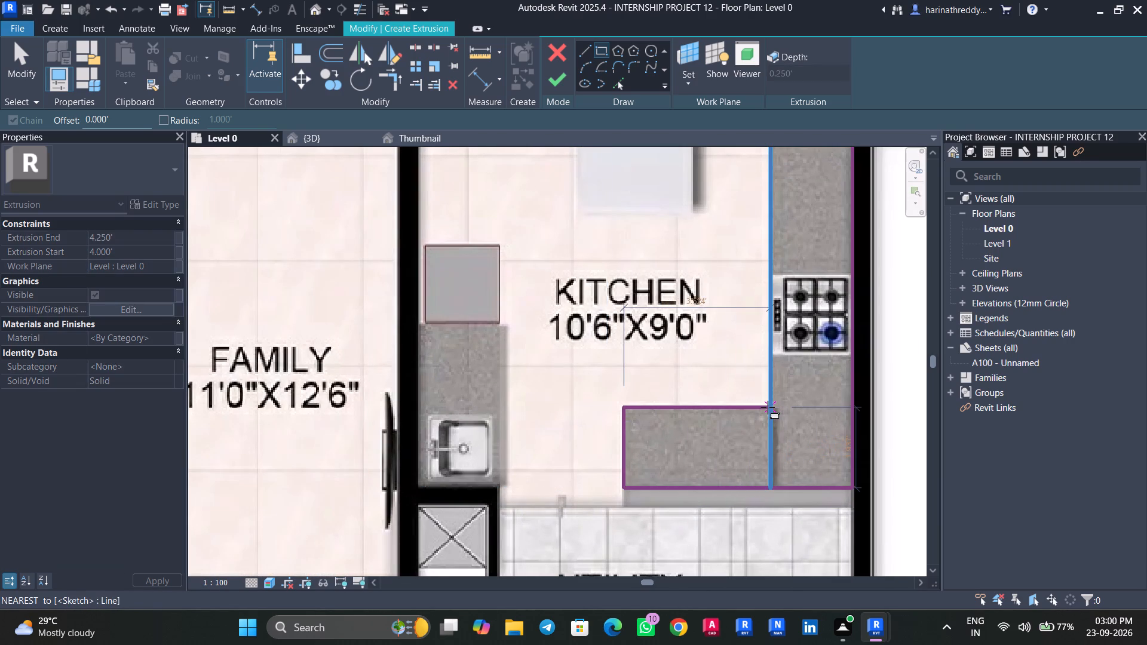
pyautogui.click(768, 407)
pyautogui.press('Escape')
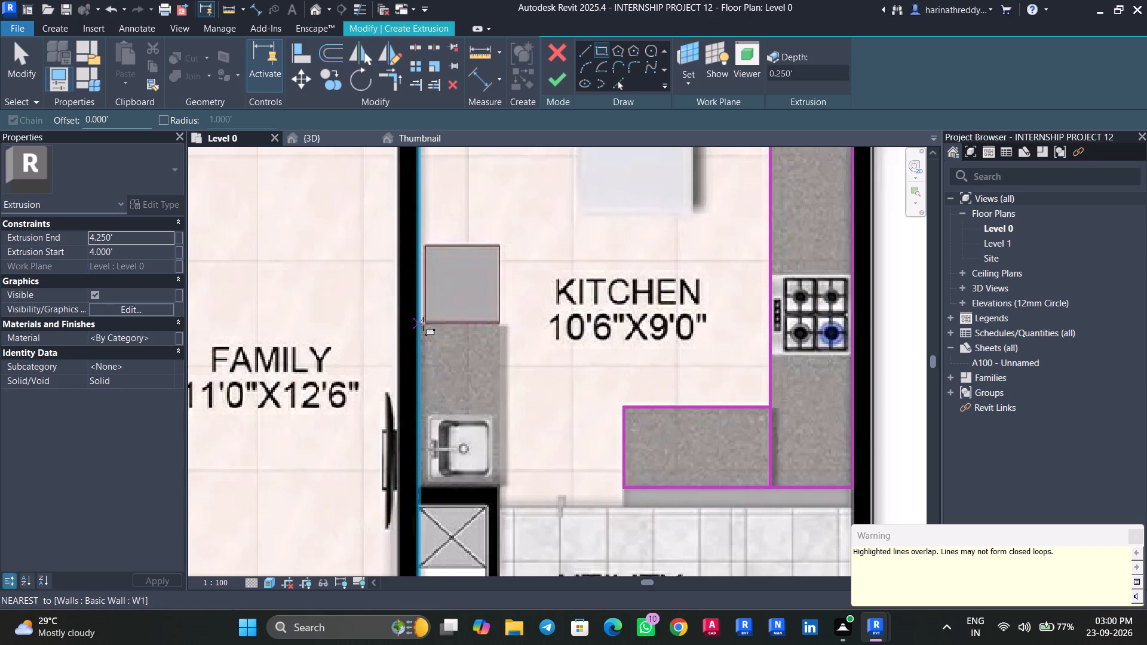
# Sketch a rectangle about 3.9' by 1.9' over unit 3's kitchen sink counter against the family room wall.
pyautogui.click(497, 483)
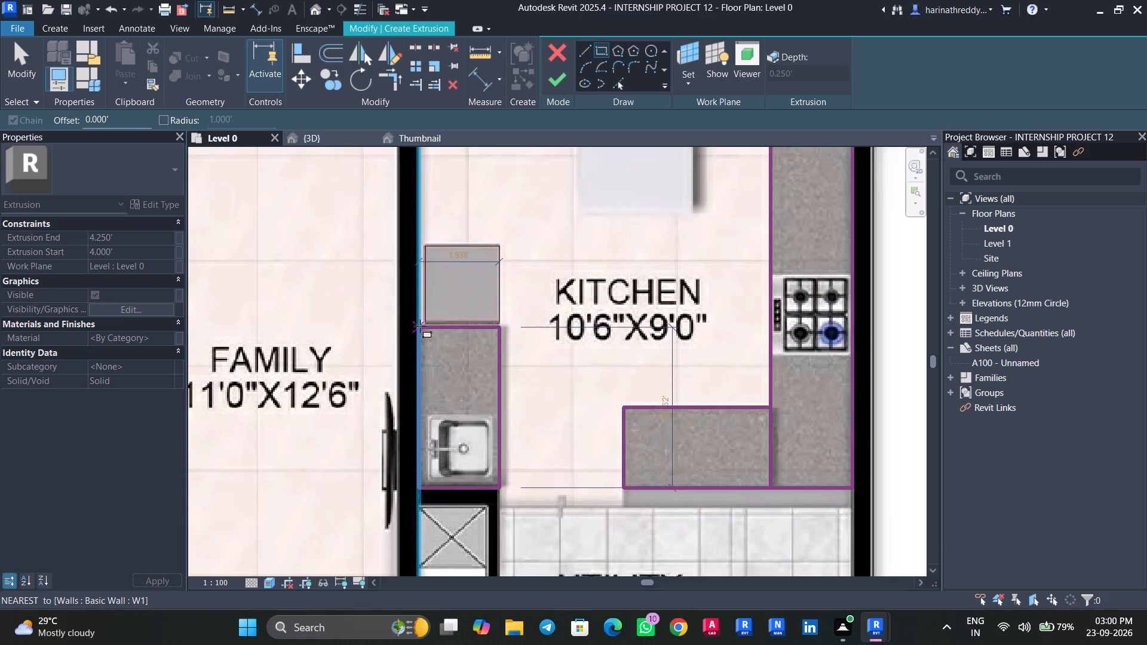
pyautogui.click(420, 325)
pyautogui.press('Escape')
pyautogui.press('Escape')
pyautogui.press('Escape')
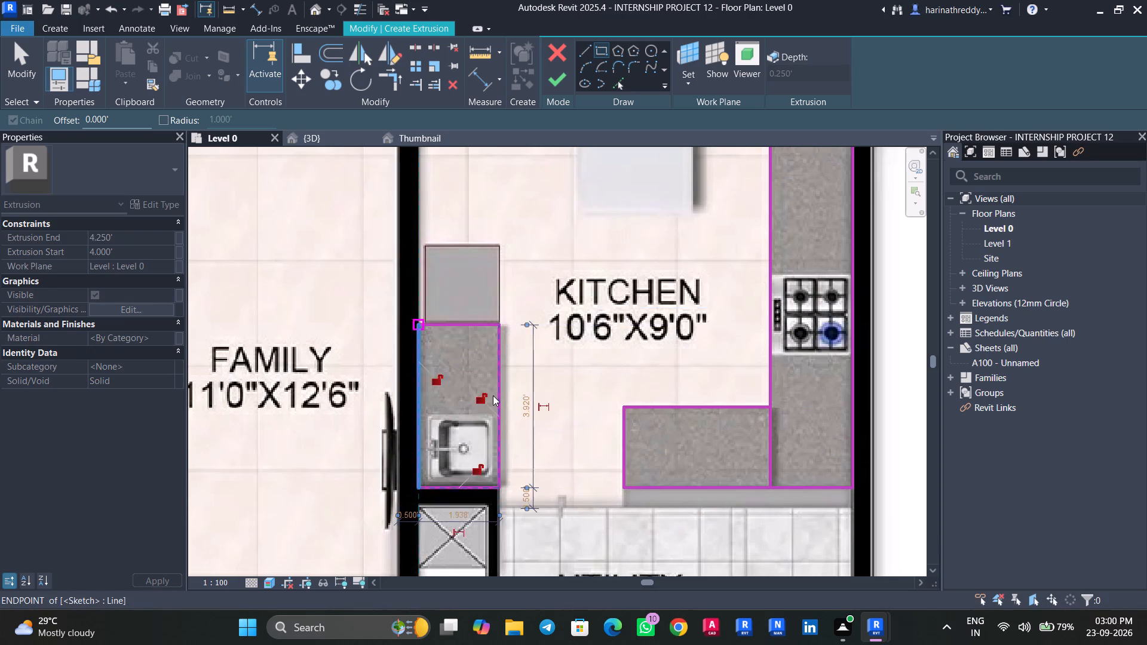
# Nudge the kitchen-side edge of unit 3's sink counter rectangle outward to match the counter edge in the plan image.
pyautogui.click(495, 395)
pyautogui.press('Right')
pyautogui.press('Right')
pyautogui.press('Right')
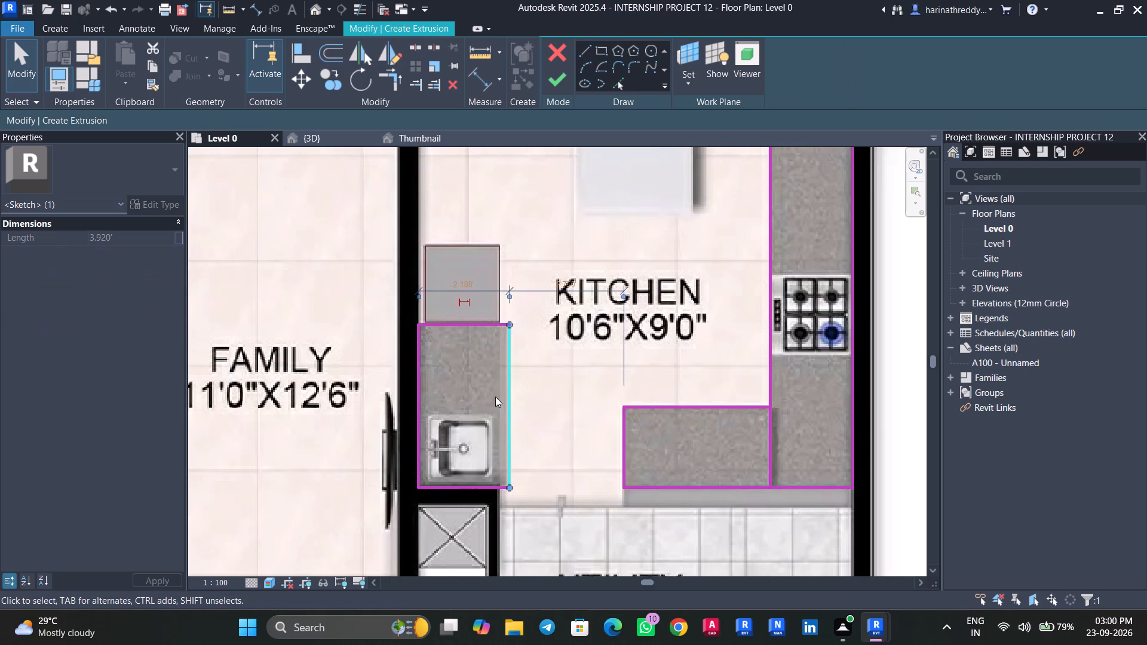
pyautogui.press('Left')
pyautogui.press('Escape')
pyautogui.press('Escape')
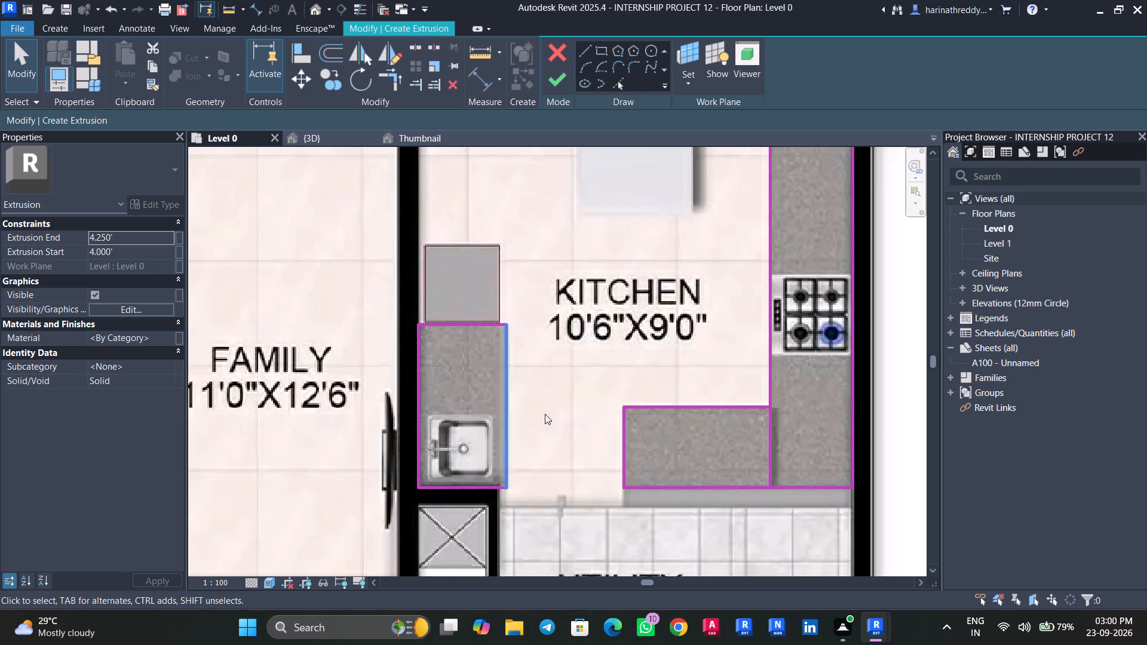
# Trim unit 3's hob and short counter rectangles at their inner corner and delete the leftover shared line between them.
pyautogui.press('t')
pyautogui.press('r')
pyautogui.click(722, 405)
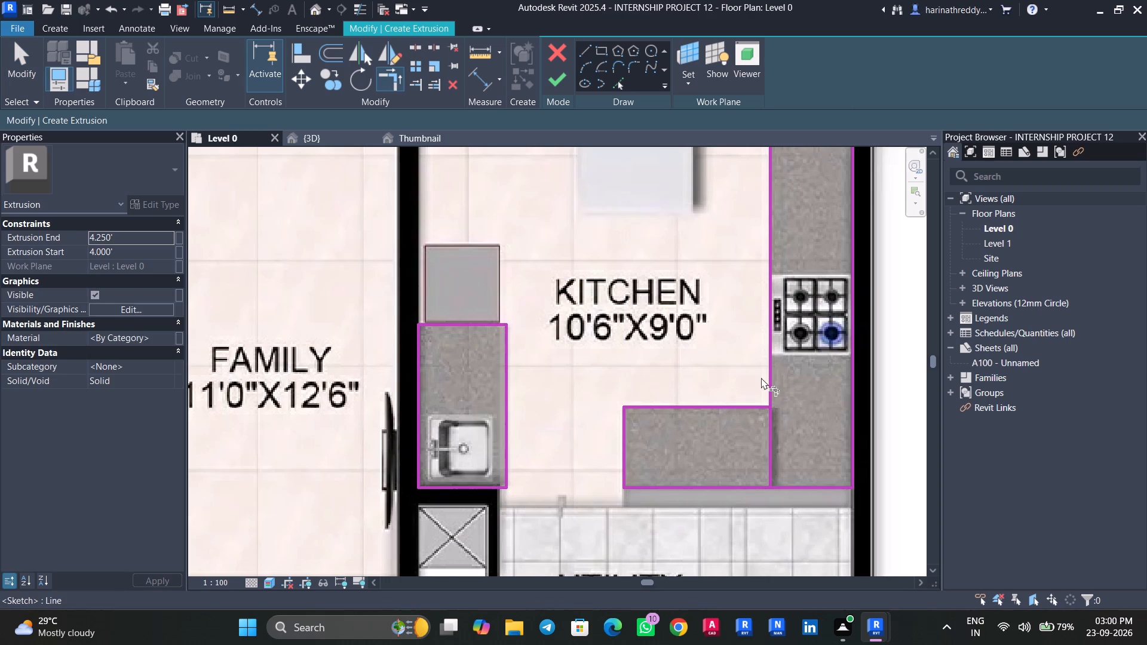
pyautogui.click(769, 373)
pyautogui.press('Escape')
pyautogui.press('Escape')
pyautogui.press('Escape')
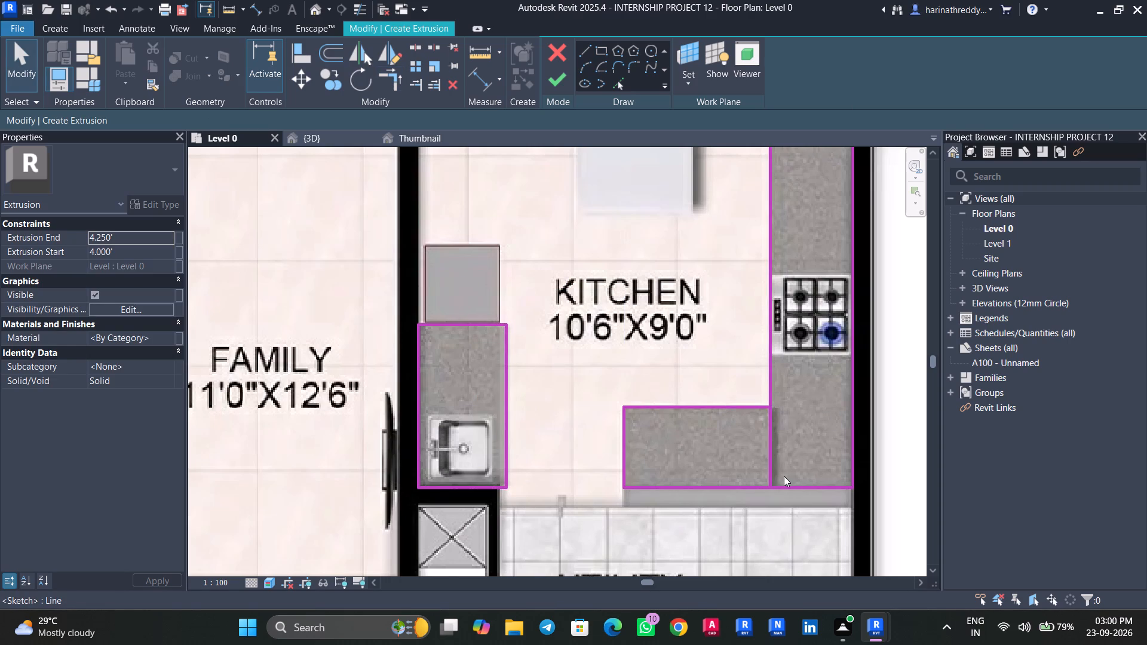
pyautogui.click(767, 458)
pyautogui.press('Delete')
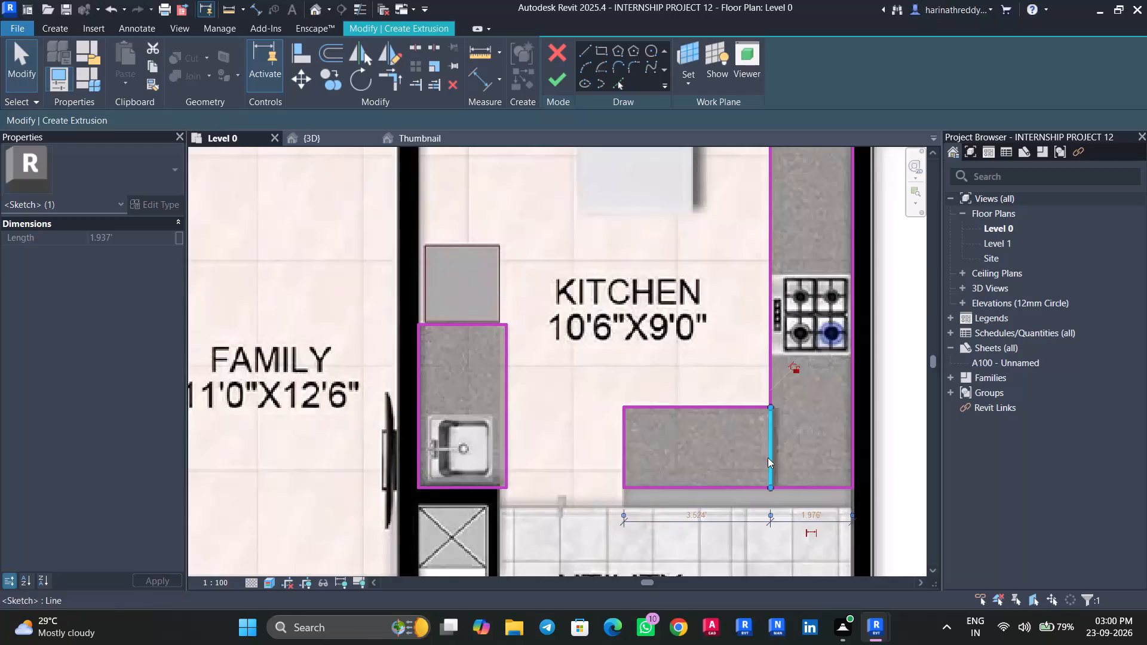
# Sketch a rectangle about 4.6' by 1.95' over unit 2's dining washbasin counter, against the M.Toilet wall.
pyautogui.scroll(-10, 609, 398)
pyautogui.moveTo(610, 365); pyautogui.dragTo(612, 440, button='middle')
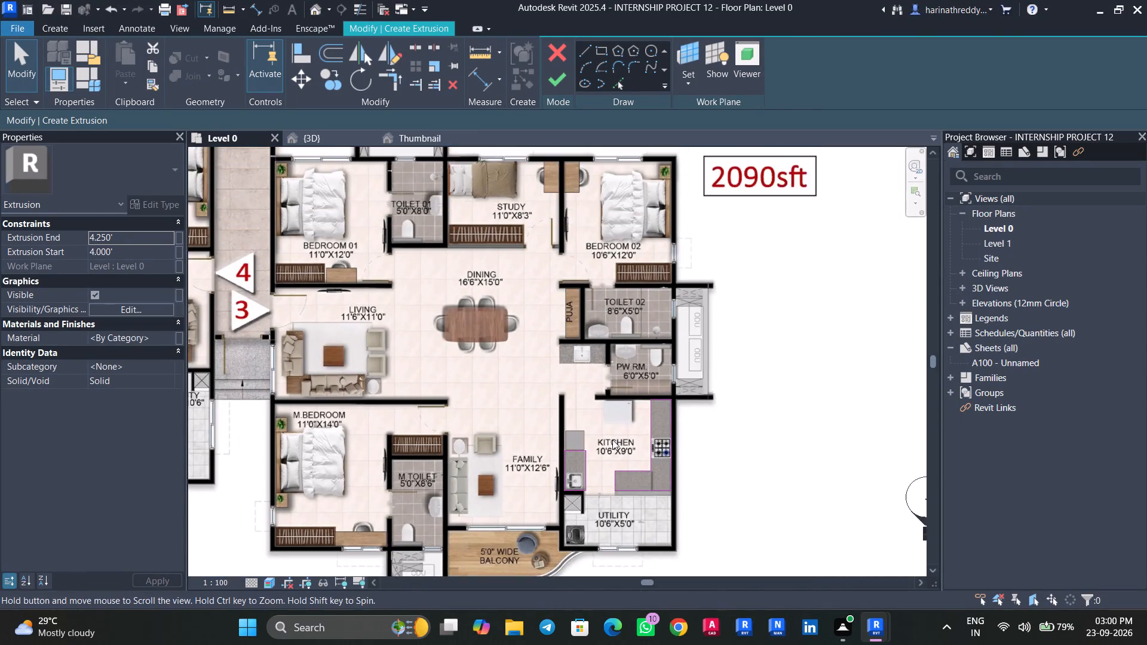
pyautogui.scroll(-8, 612, 440)
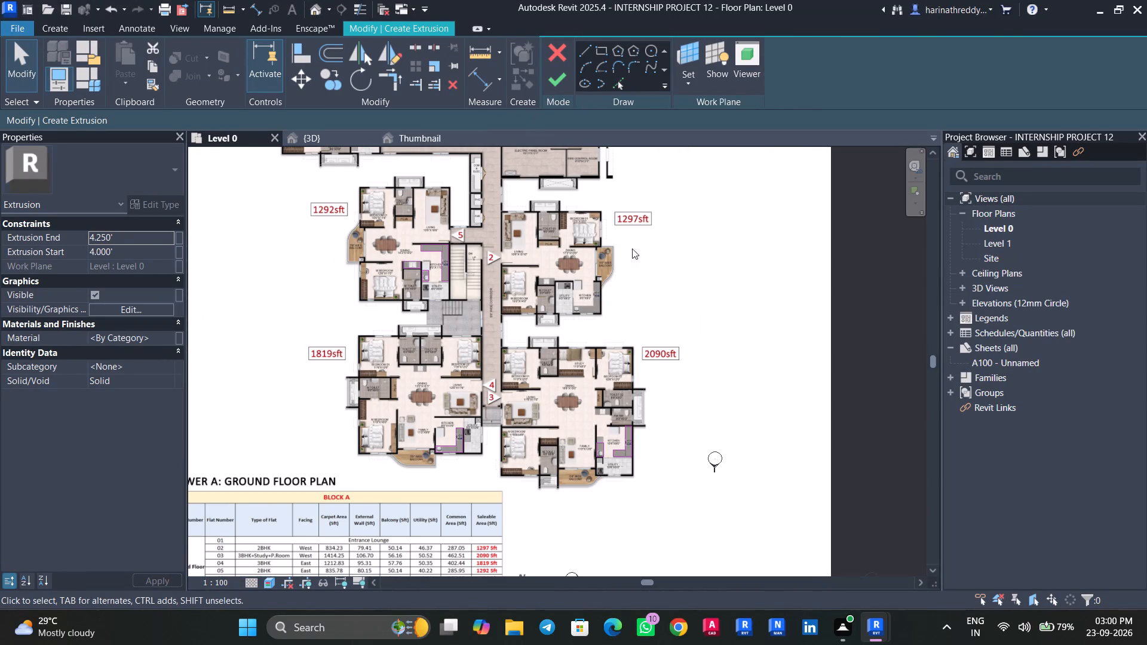
pyautogui.moveTo(635, 259); pyautogui.dragTo(649, 343, button='middle')
pyautogui.scroll(12, 593, 390)
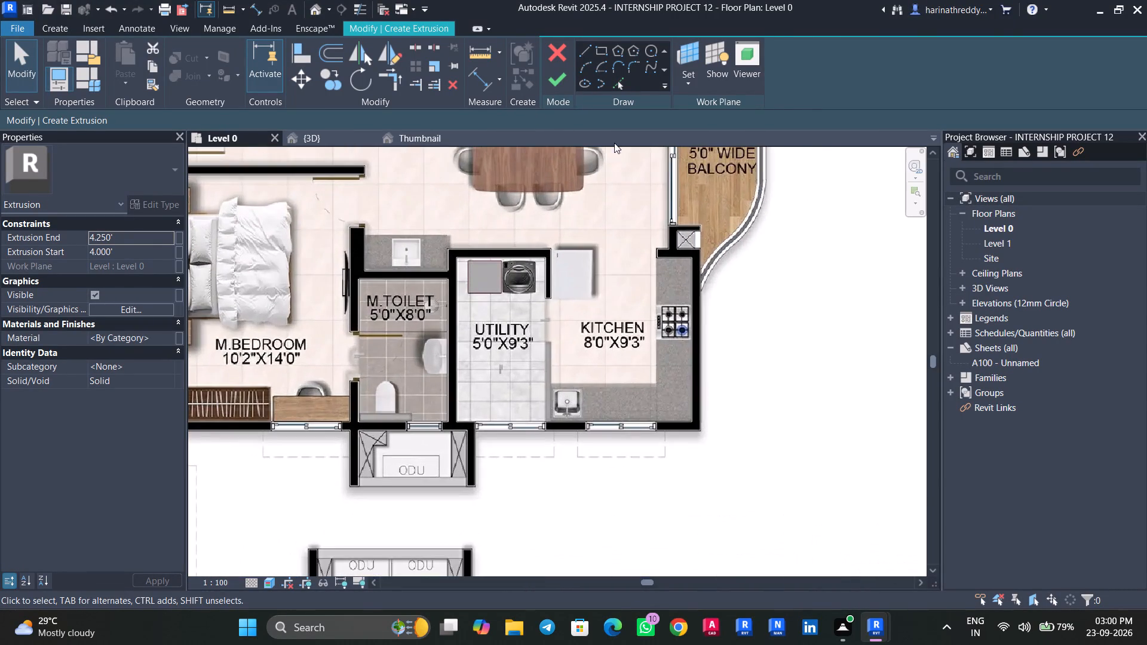
pyautogui.click(599, 52)
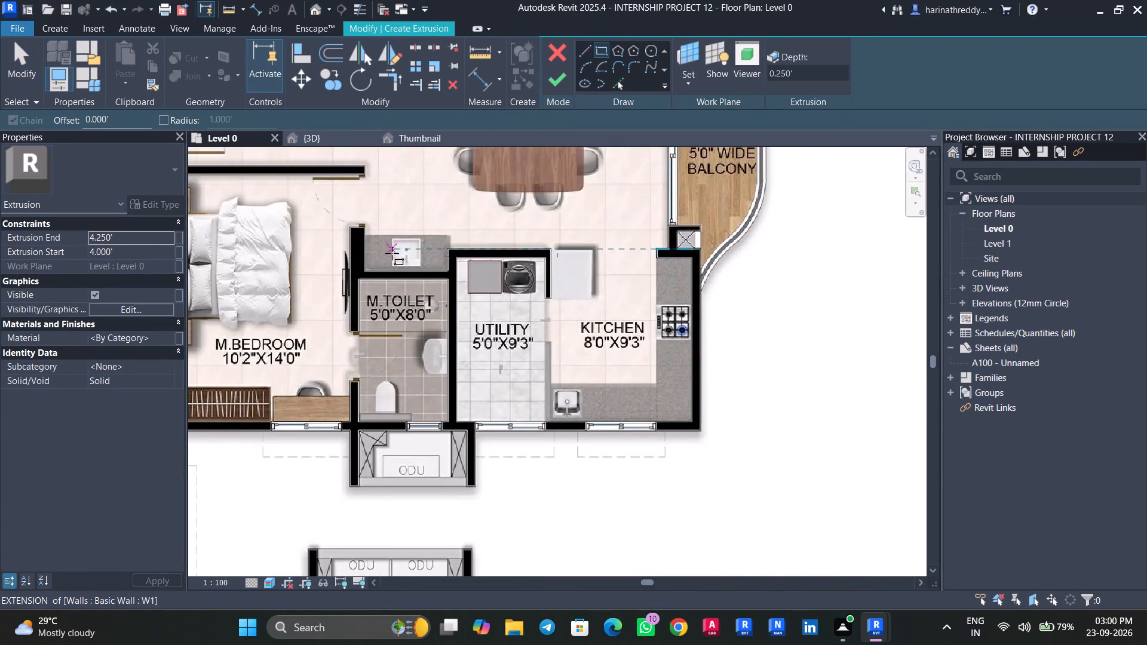
pyautogui.scroll(6, 392, 253)
pyautogui.moveTo(392, 270); pyautogui.dragTo(461, 377, button='middle')
pyautogui.scroll(1, 461, 377)
pyautogui.click(385, 402)
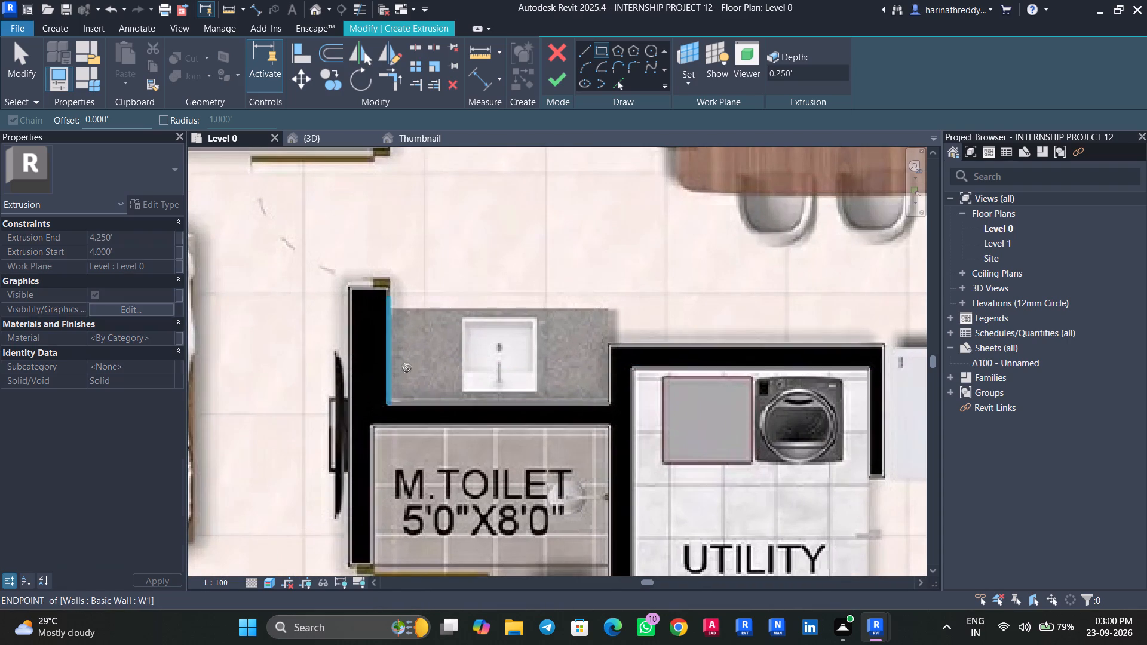
pyautogui.click(611, 309)
pyautogui.scroll(-9, 611, 309)
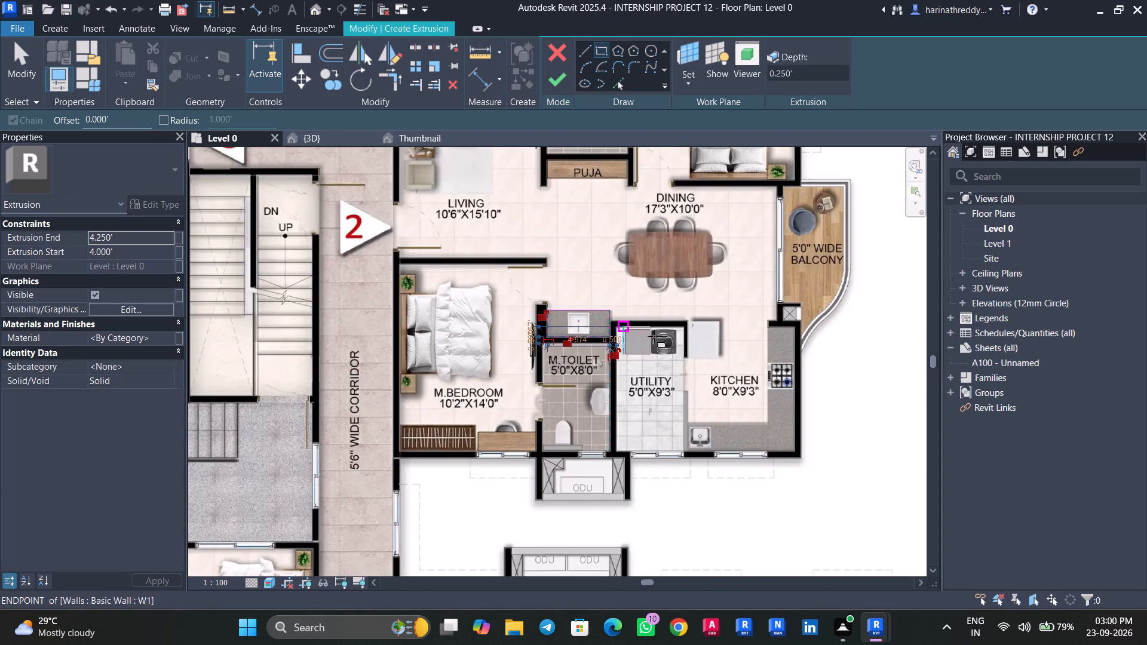
# Sketch rectangles over unit 2's kitchen counters: the hob run about 2.04' wide and the sink run about 5.8' long.
pyautogui.scroll(5, 744, 423)
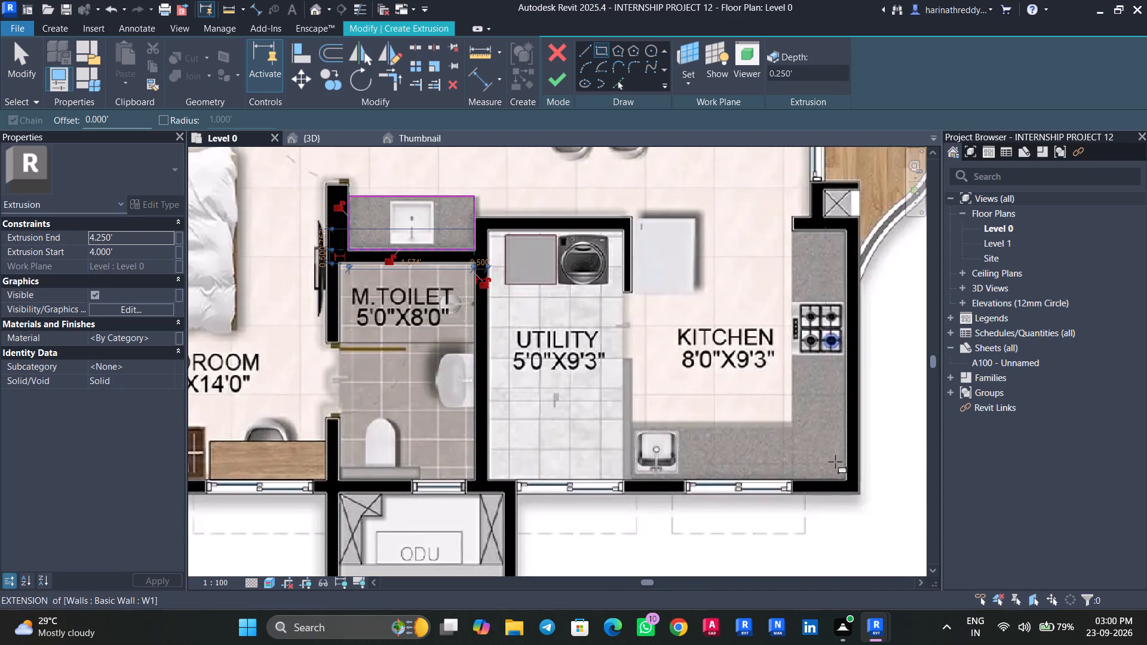
pyautogui.click(848, 477)
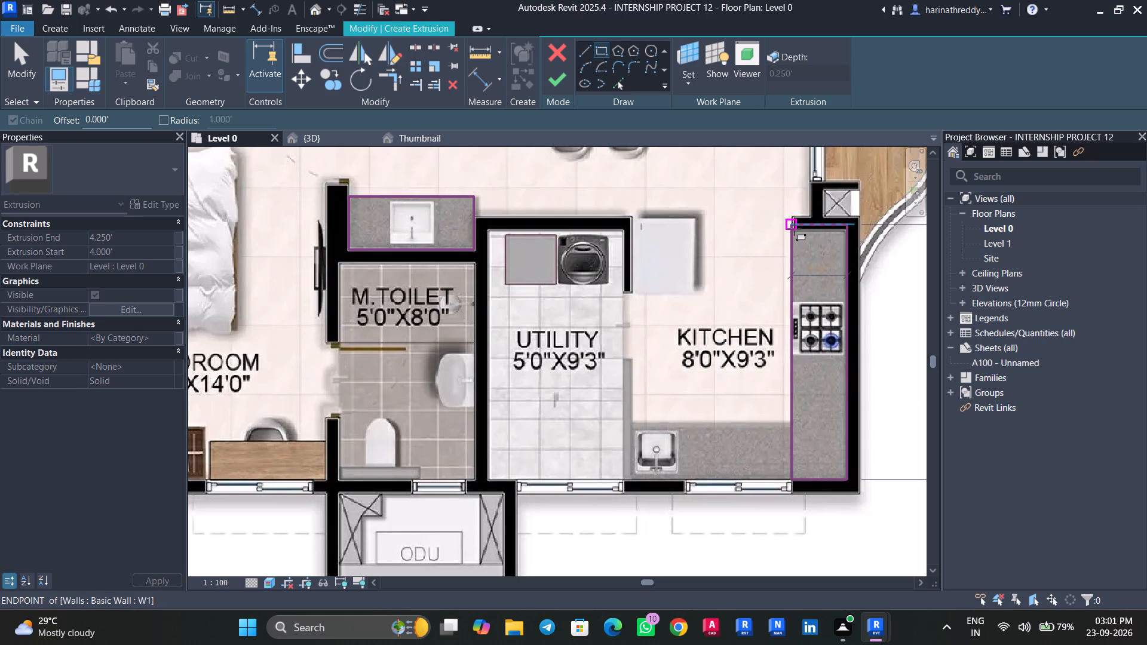
pyautogui.click(794, 232)
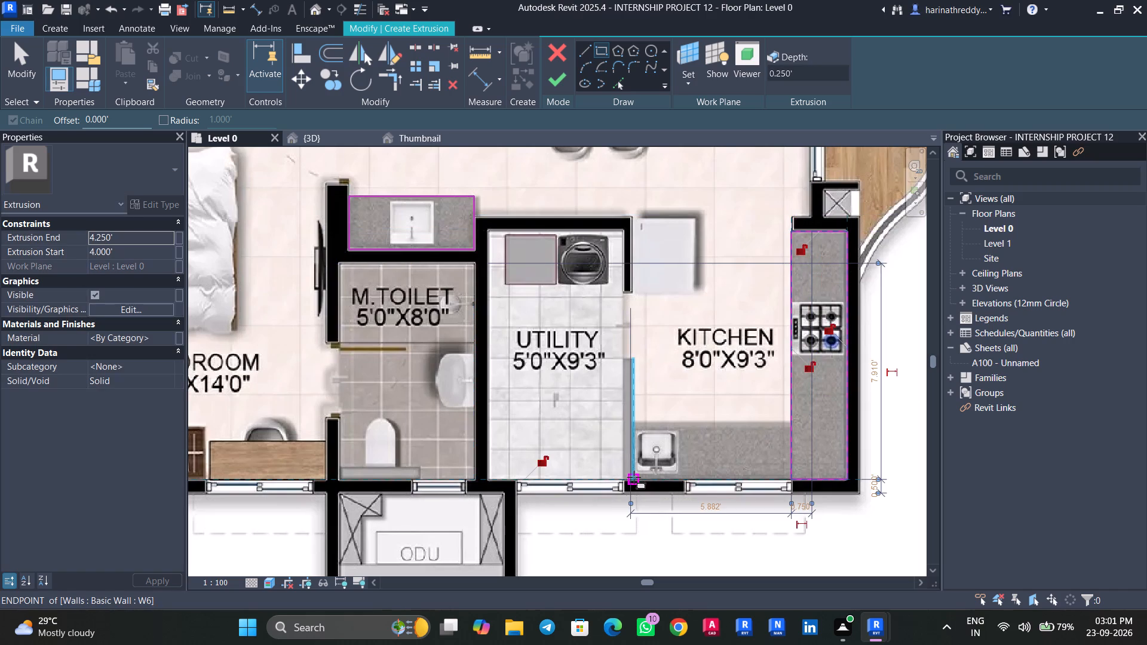
pyautogui.click(634, 477)
pyautogui.click(792, 422)
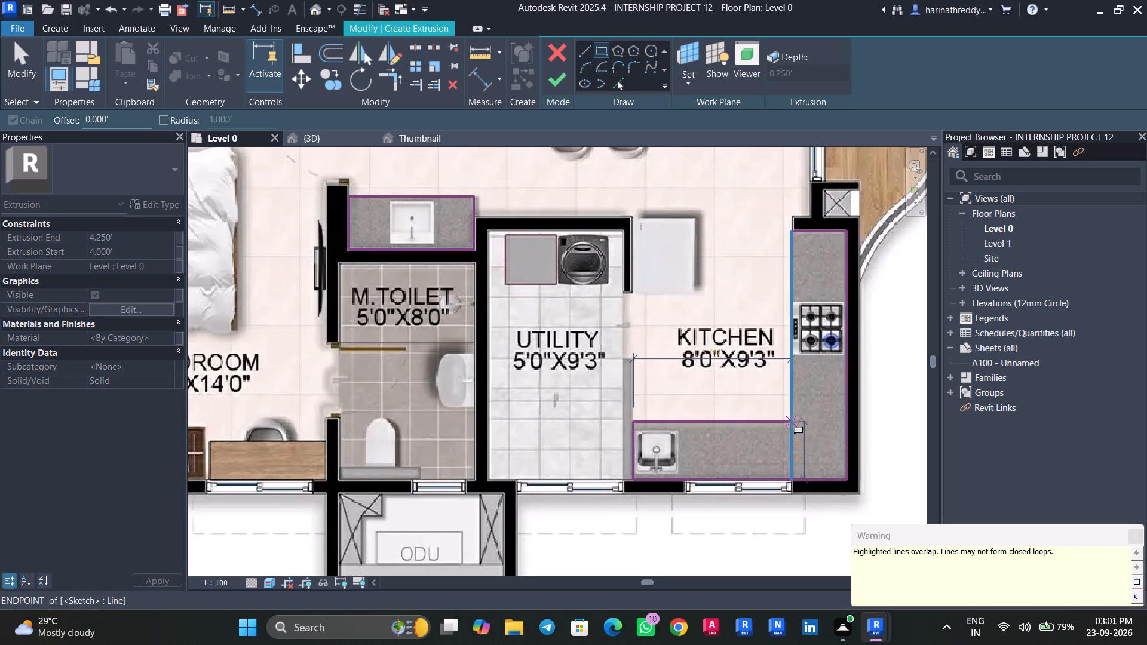
pyautogui.press('Escape')
pyautogui.press('Escape')
pyautogui.press('Escape')
# Trim unit 2's hob and sink counter rectangles at their inner corner and delete the leftover shared line between them.
pyautogui.press('t')
pyautogui.press('r')
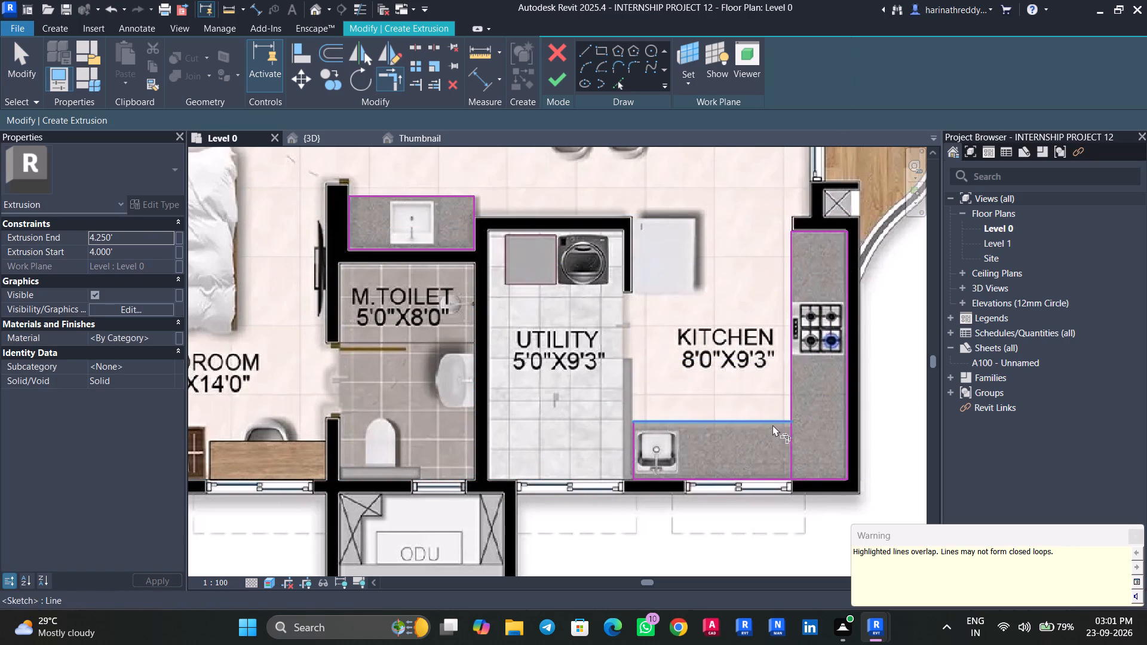
pyautogui.click(771, 423)
pyautogui.click(788, 402)
pyautogui.press('Escape')
pyautogui.click(791, 443)
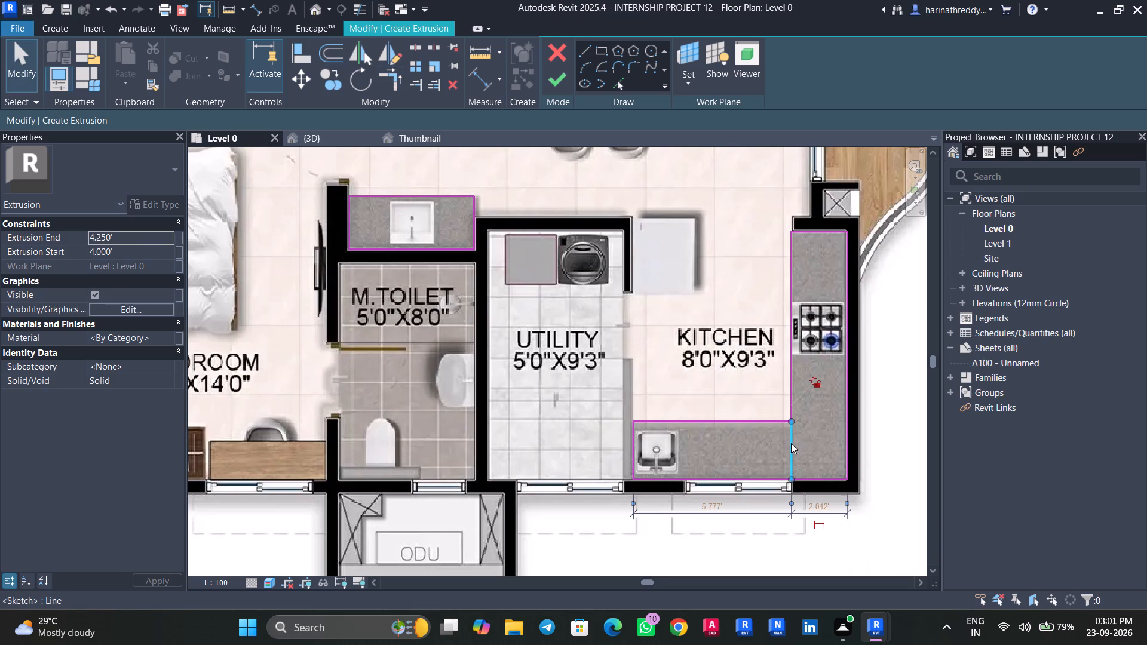
pyautogui.press('Delete')
# Sketch a rectangle over unit 8's kitchen hob counter, from the utility wall line up to the wall by the balcony.
pyautogui.scroll(-10, 766, 446)
pyautogui.scroll(-3, 819, 377)
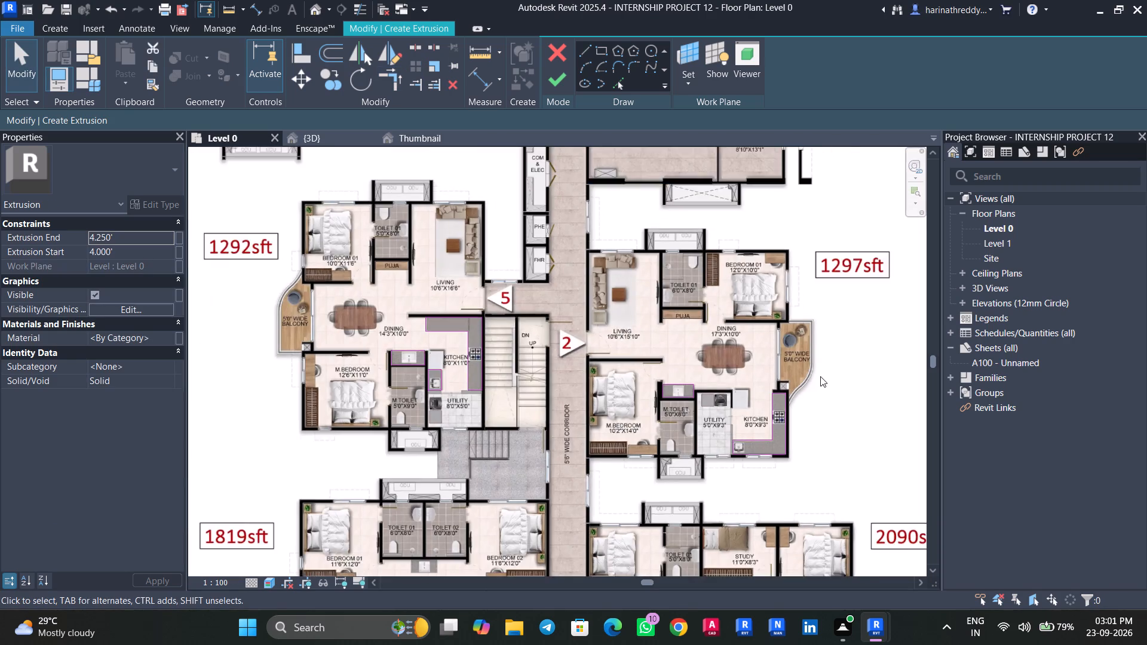
pyautogui.scroll(-1, 820, 376)
pyautogui.moveTo(827, 374); pyautogui.dragTo(790, 509, button='middle')
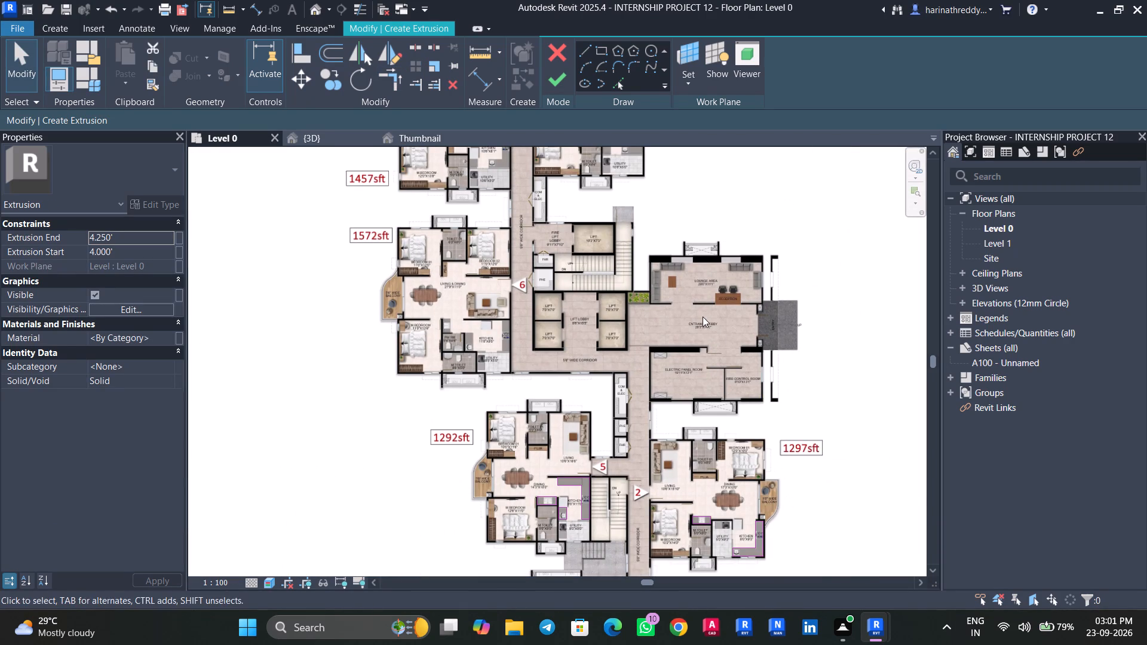
pyautogui.moveTo(705, 323); pyautogui.dragTo(767, 485, button='middle')
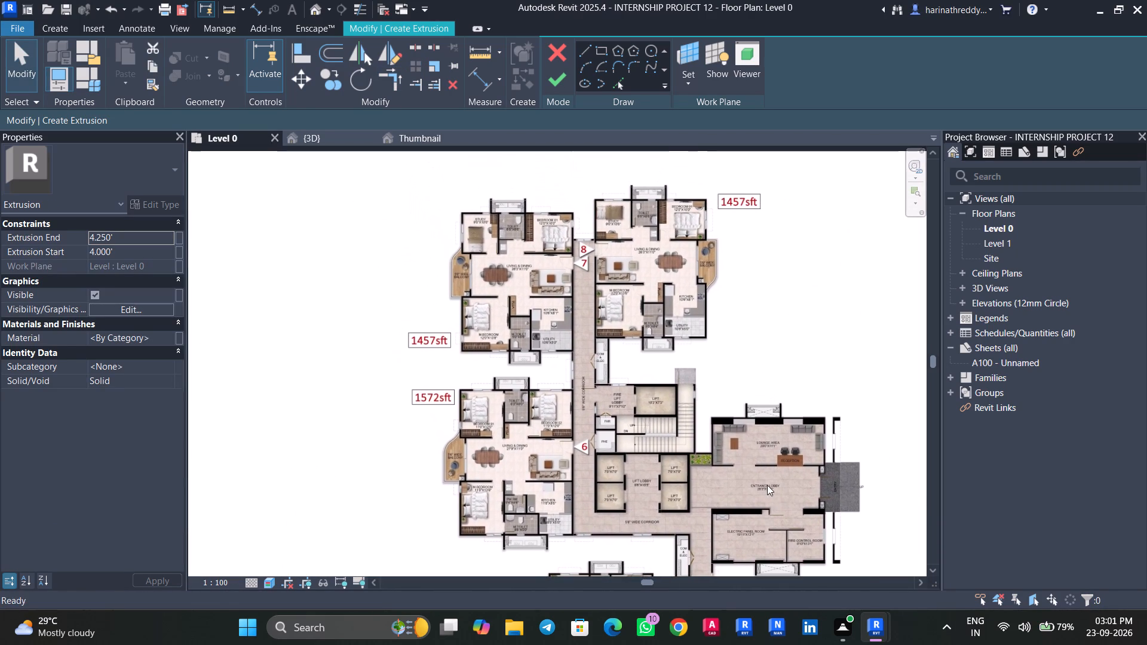
pyautogui.scroll(5, 662, 434)
pyautogui.scroll(-3, 662, 434)
pyautogui.moveTo(665, 422); pyautogui.dragTo(669, 477, button='middle')
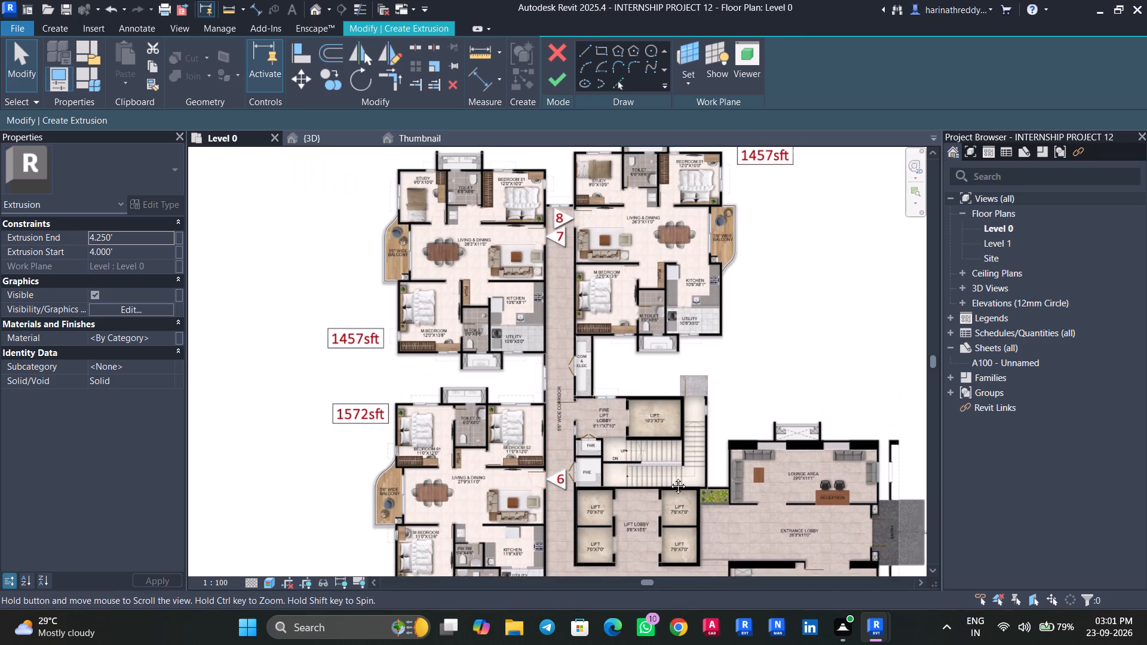
pyautogui.moveTo(669, 477); pyautogui.dragTo(673, 499, button='middle')
pyautogui.scroll(-2, 673, 499)
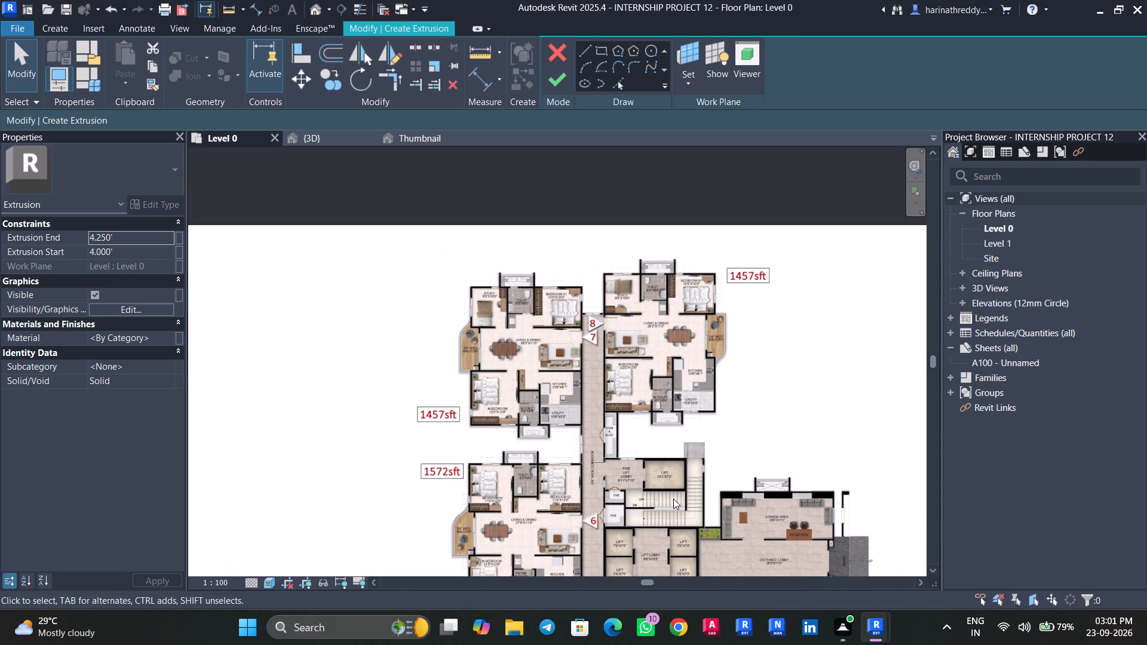
pyautogui.moveTo(735, 508); pyautogui.dragTo(717, 285, button='middle')
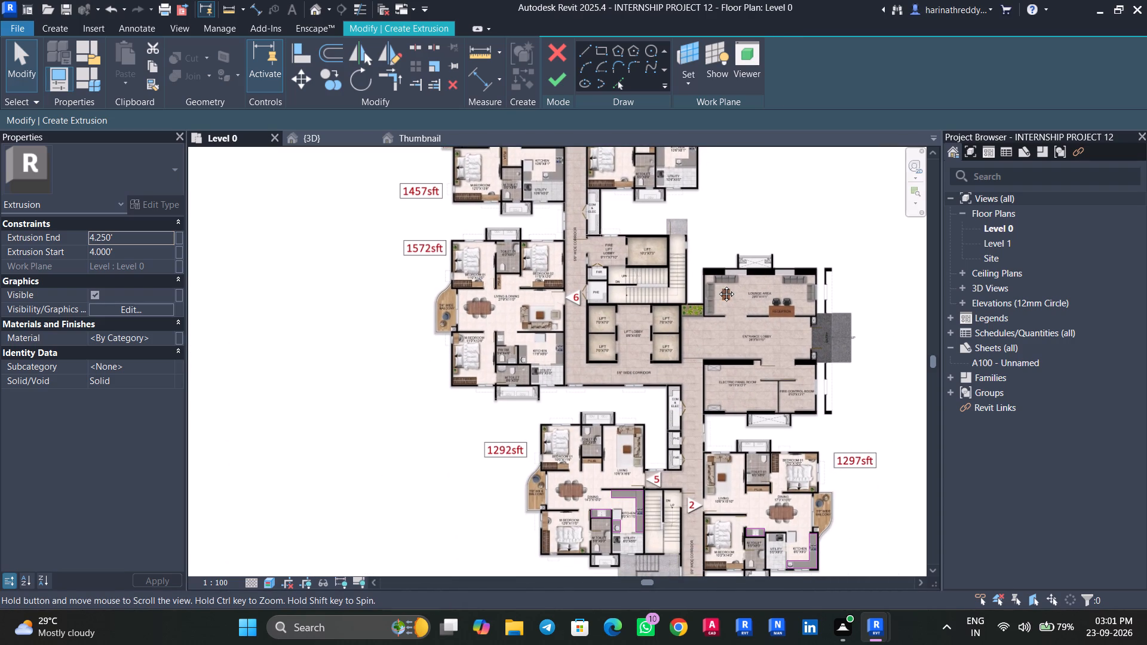
pyautogui.moveTo(717, 285); pyautogui.dragTo(760, 496, button='middle')
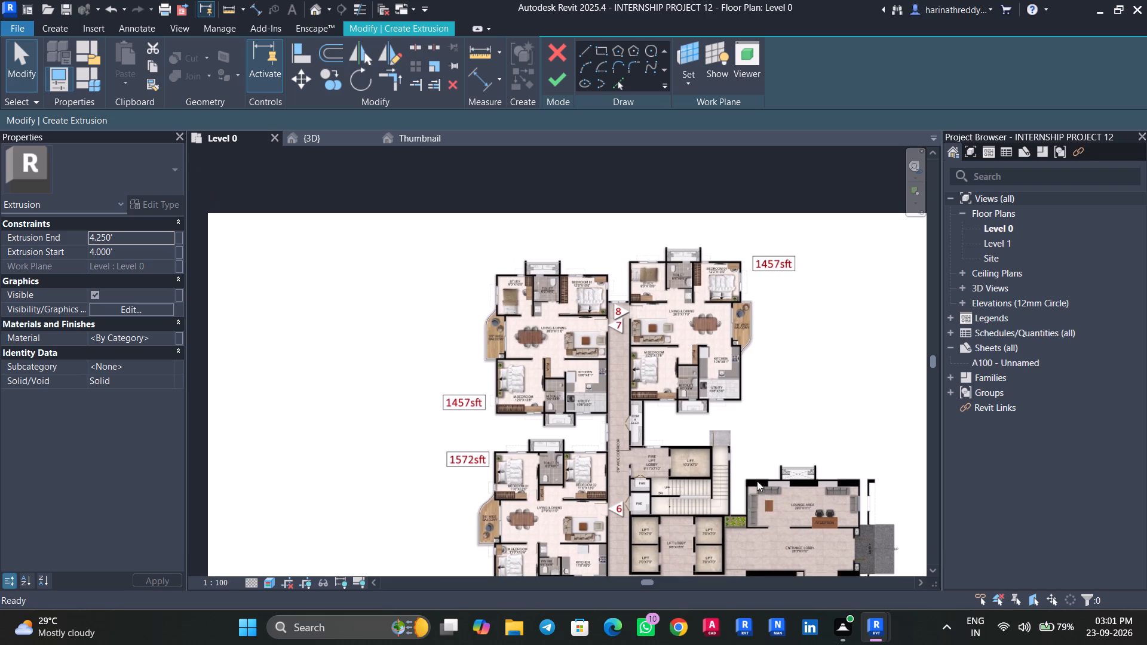
pyautogui.scroll(9, 715, 351)
pyautogui.moveTo(715, 382); pyautogui.dragTo(706, 432, button='middle')
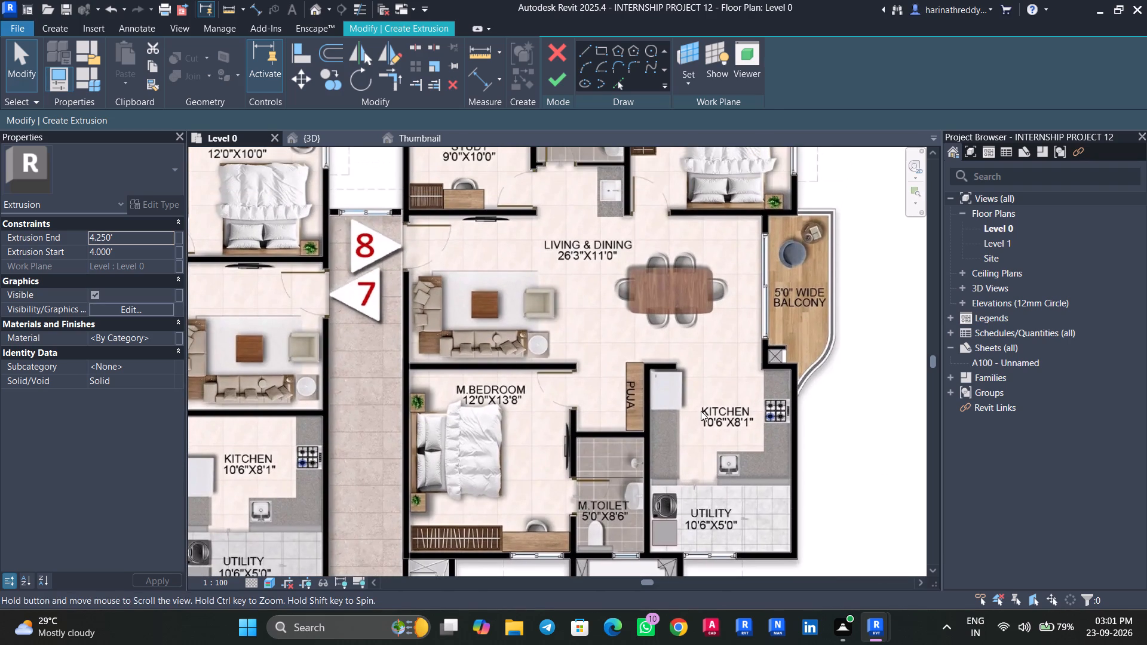
pyautogui.click(602, 51)
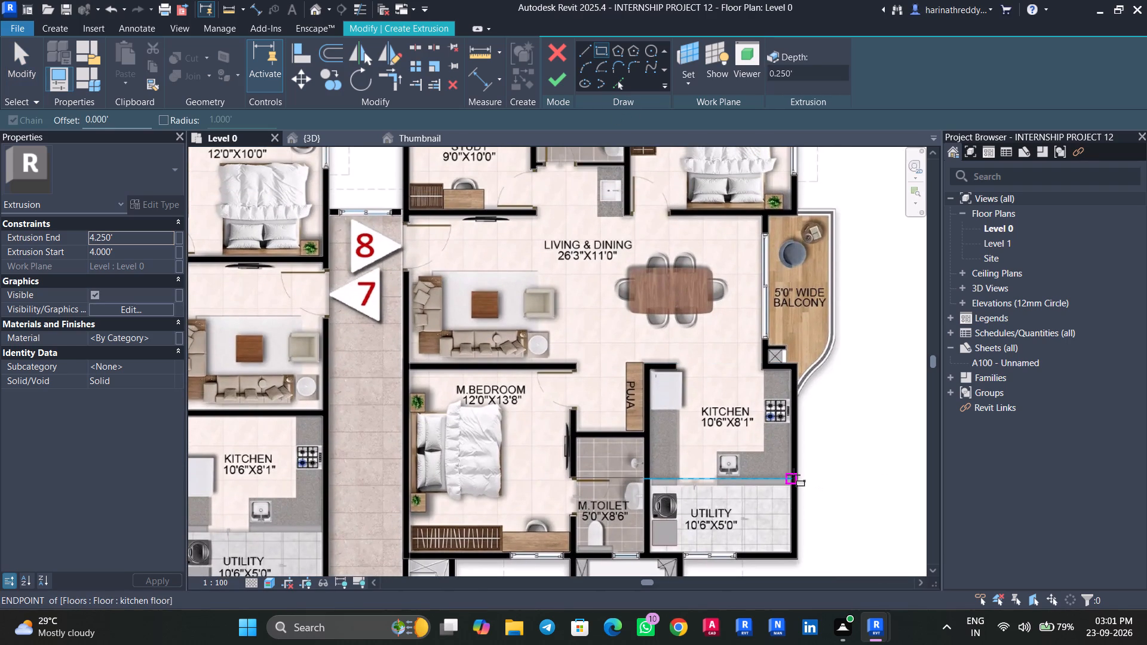
pyautogui.click(792, 475)
pyautogui.scroll(9, 766, 377)
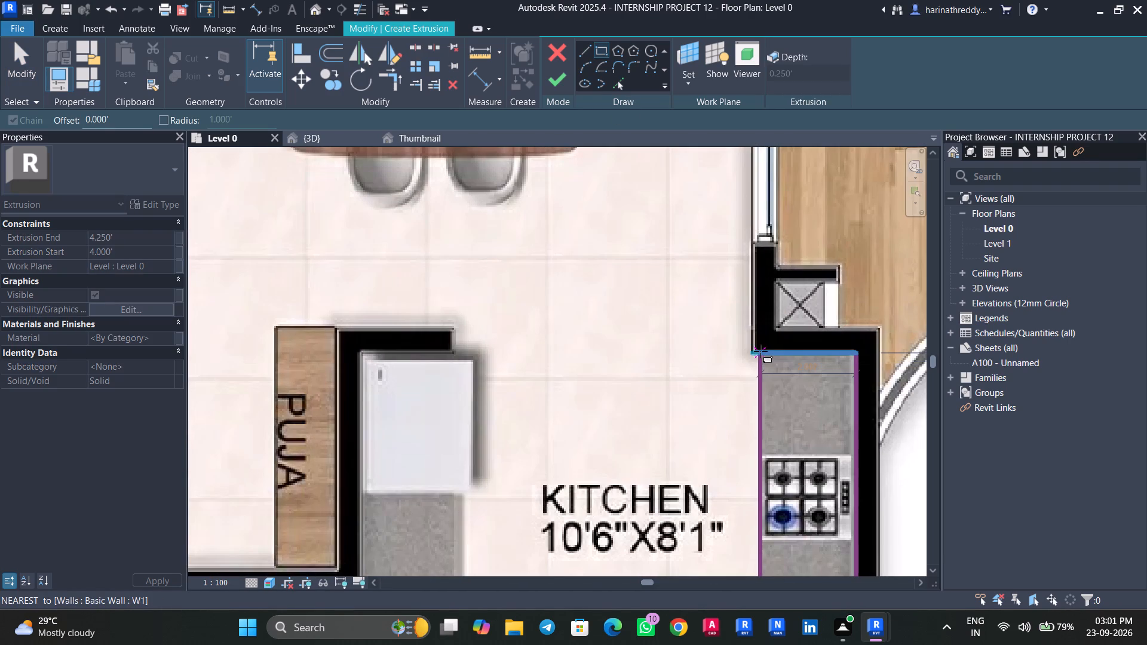
pyautogui.click(760, 351)
# Sketch a rectangle about 5.0' by 2.1' over unit 8's kitchen side counter, below the refrigerator.
pyautogui.moveTo(714, 461); pyautogui.dragTo(760, 226, button='middle')
pyautogui.click(508, 499)
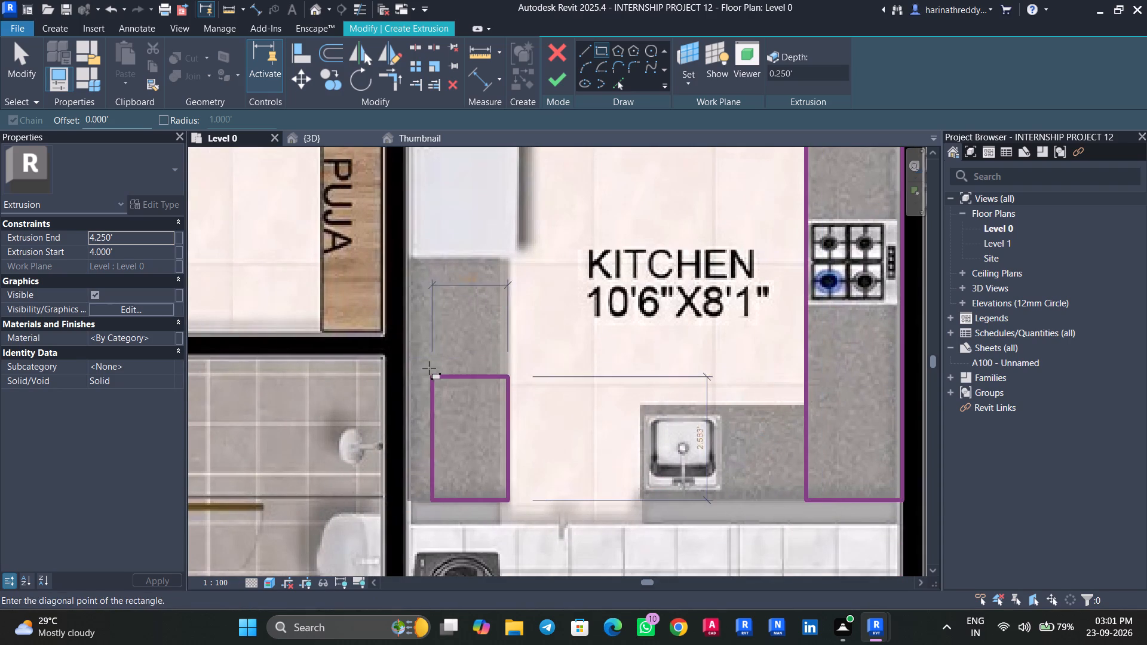
pyautogui.click(410, 259)
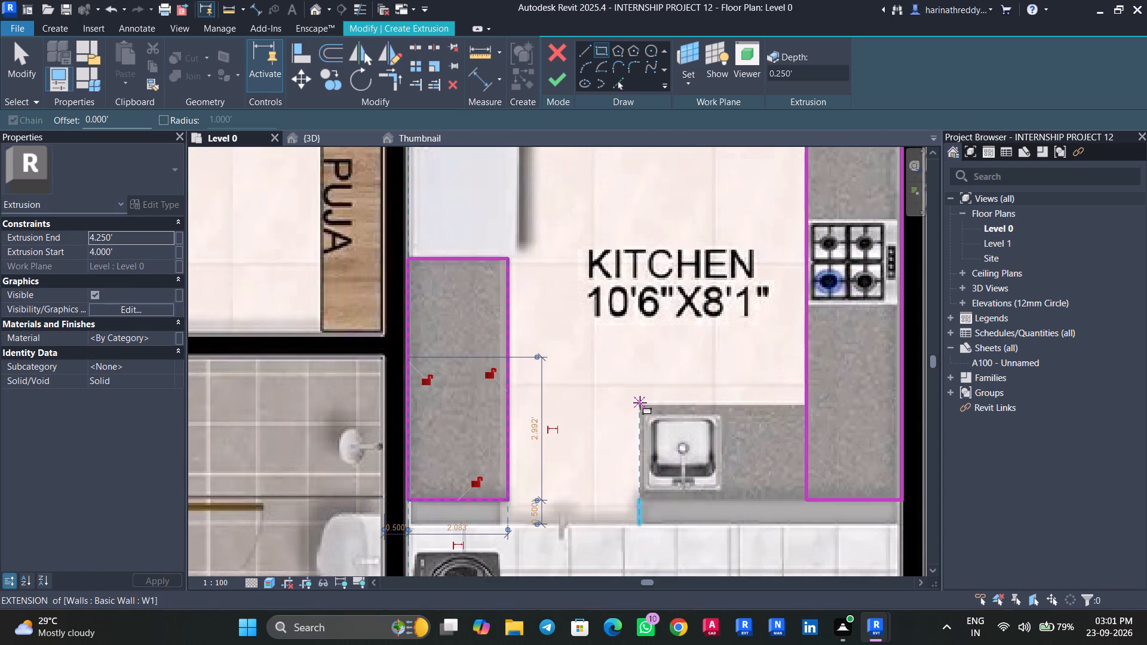
# Sketch a rectangle about 1.98' deep over unit 8's kitchen sink counter, meeting the inner edge of the hob counter.
pyautogui.click(638, 494)
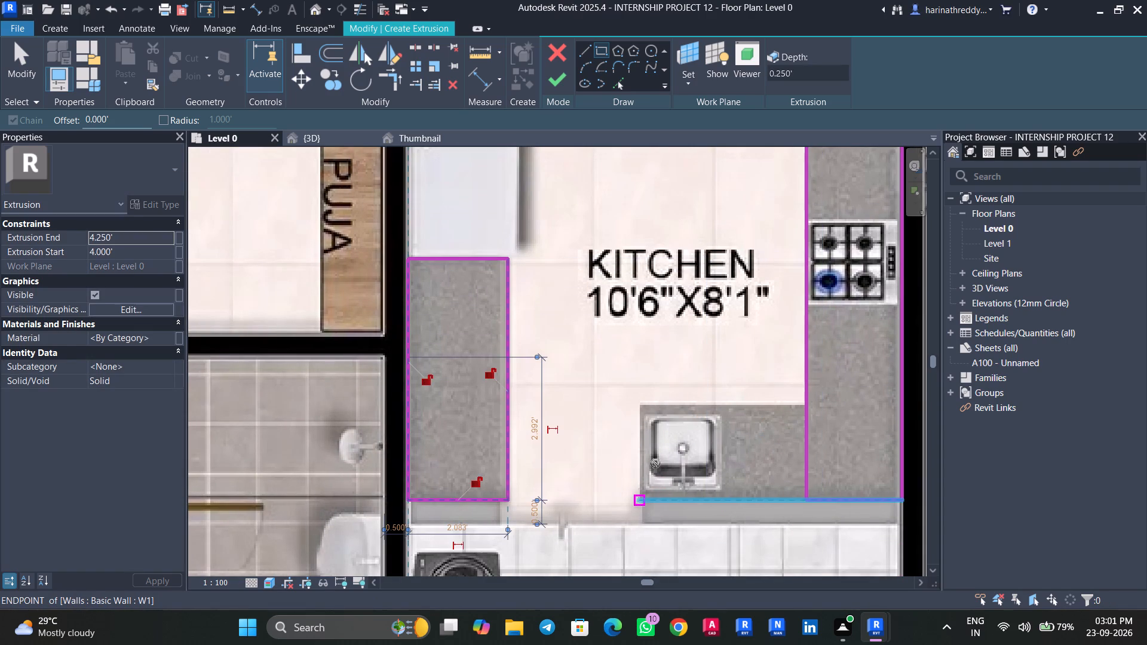
pyautogui.click(805, 406)
pyautogui.press('Escape')
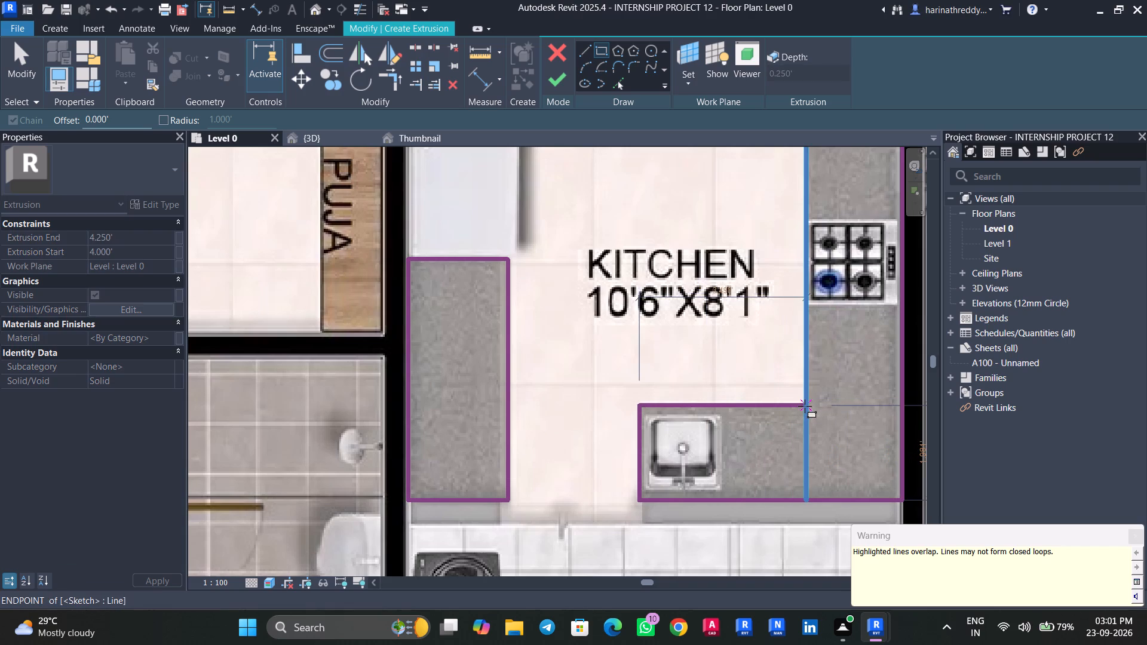
pyautogui.press('Escape')
pyautogui.press('Escape')
# Trim unit 8's hob and sink counter rectangles at their inner corner and delete the leftover shared line between them.
pyautogui.press('t')
pyautogui.press('r')
pyautogui.click(753, 408)
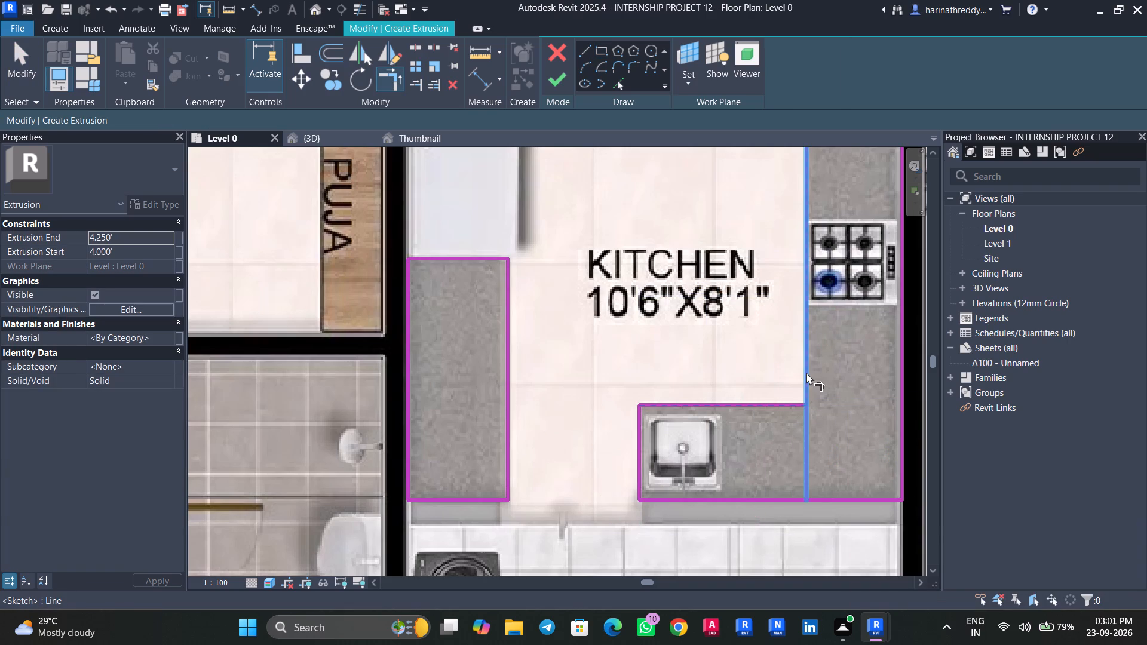
pyautogui.click(806, 373)
pyautogui.press('Escape')
pyautogui.click(809, 427)
pyautogui.press('Delete')
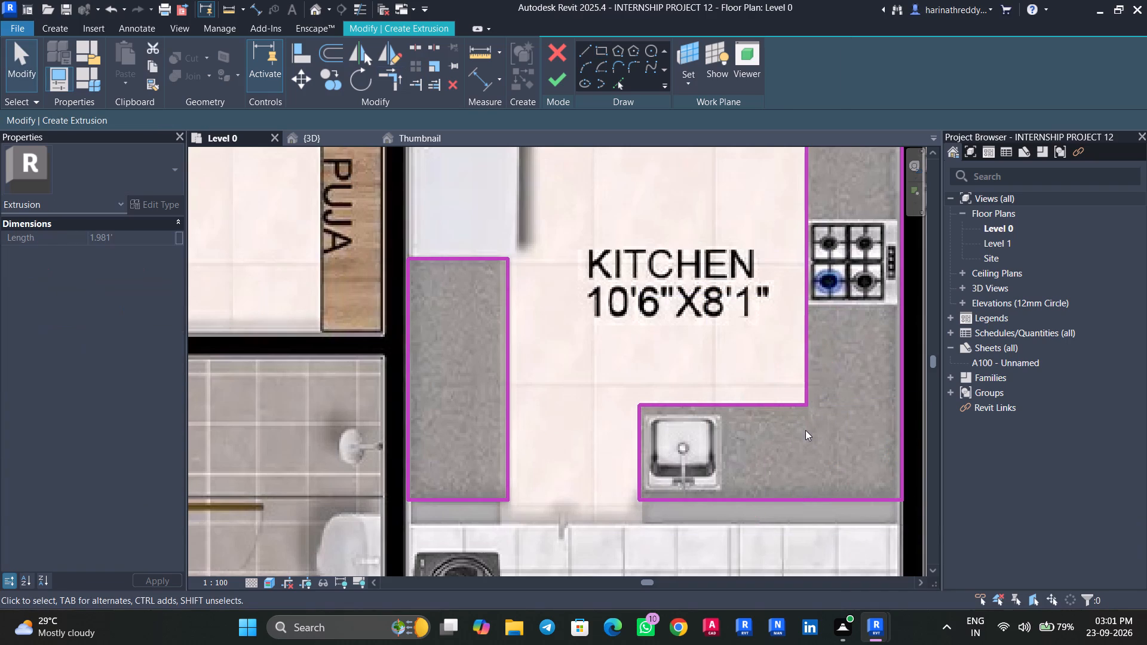
# Sketch a rectangle over unit 8's dining washbasin counter, in the corner between the toilet and Bedroom 01 walls.
pyautogui.scroll(-13, 775, 454)
pyautogui.moveTo(758, 394); pyautogui.dragTo(789, 389, button='middle')
pyautogui.scroll(3, 748, 336)
pyautogui.scroll(-4, 750, 362)
pyautogui.moveTo(755, 372); pyautogui.dragTo(763, 480, button='middle')
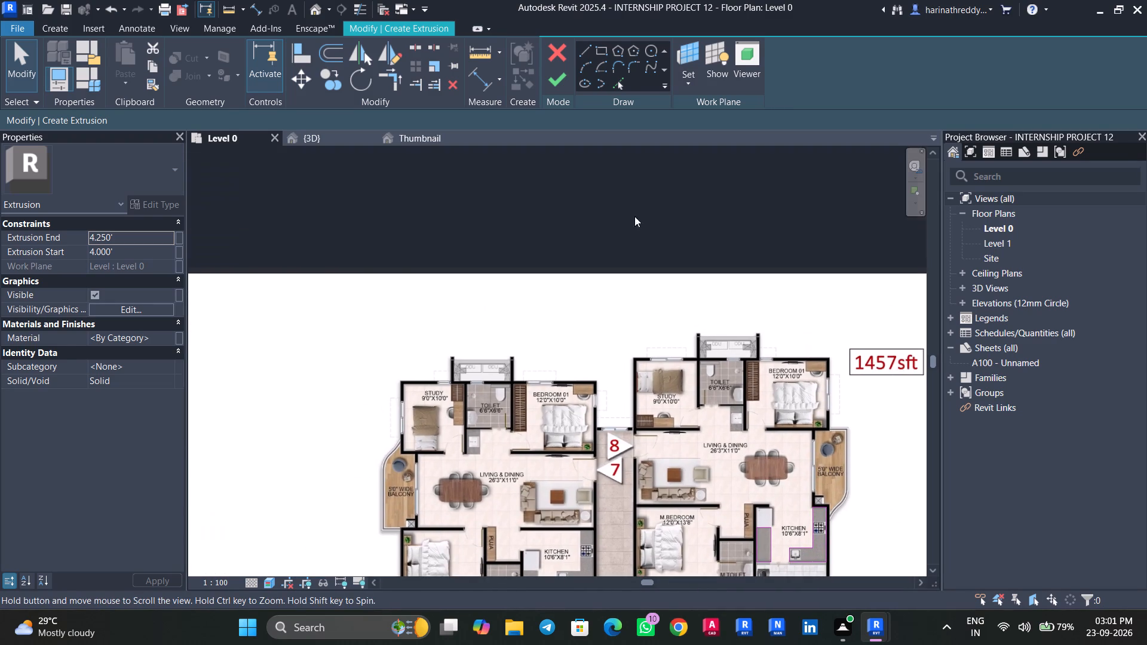
pyautogui.click(598, 51)
pyautogui.scroll(6, 727, 444)
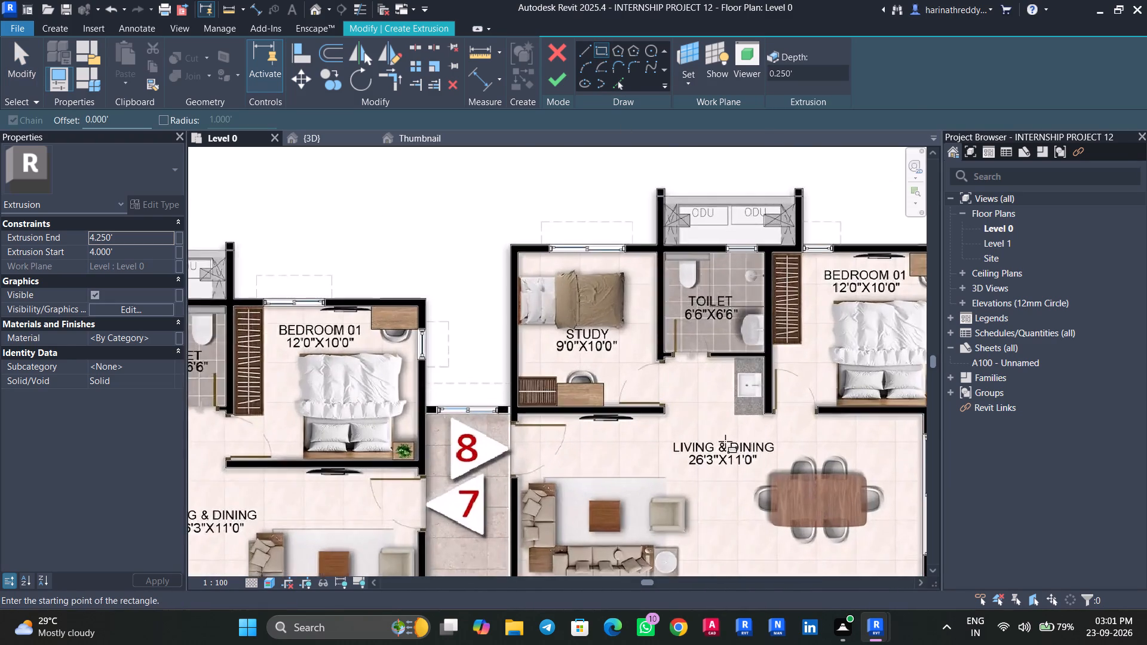
pyautogui.scroll(2, 725, 441)
pyautogui.click(777, 330)
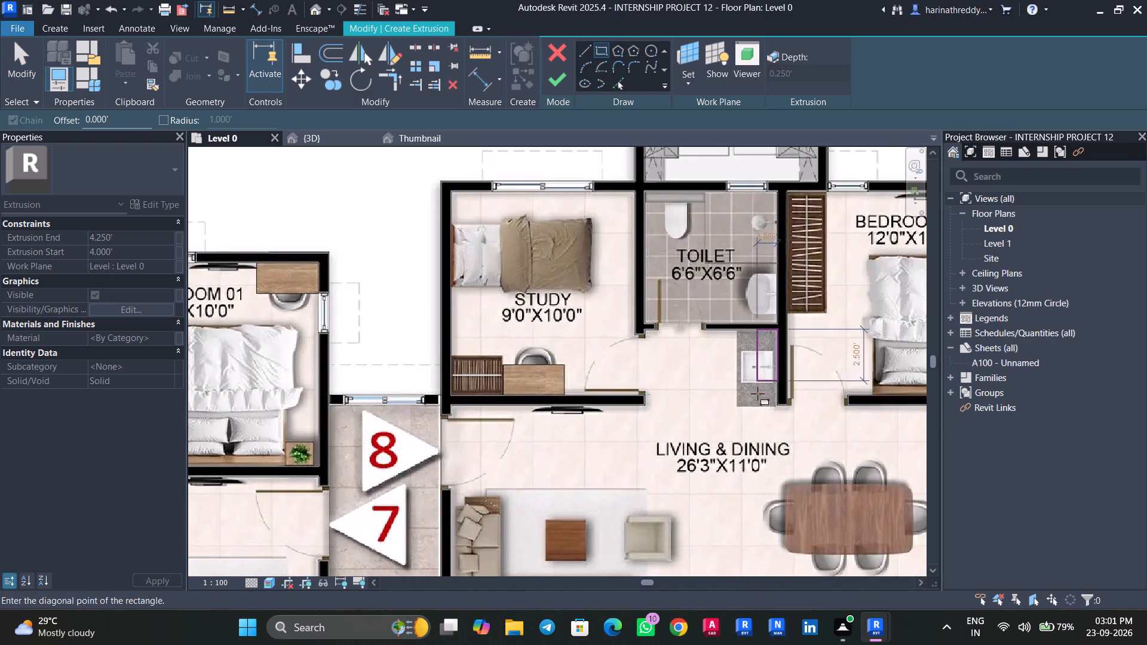
pyautogui.scroll(5, 752, 408)
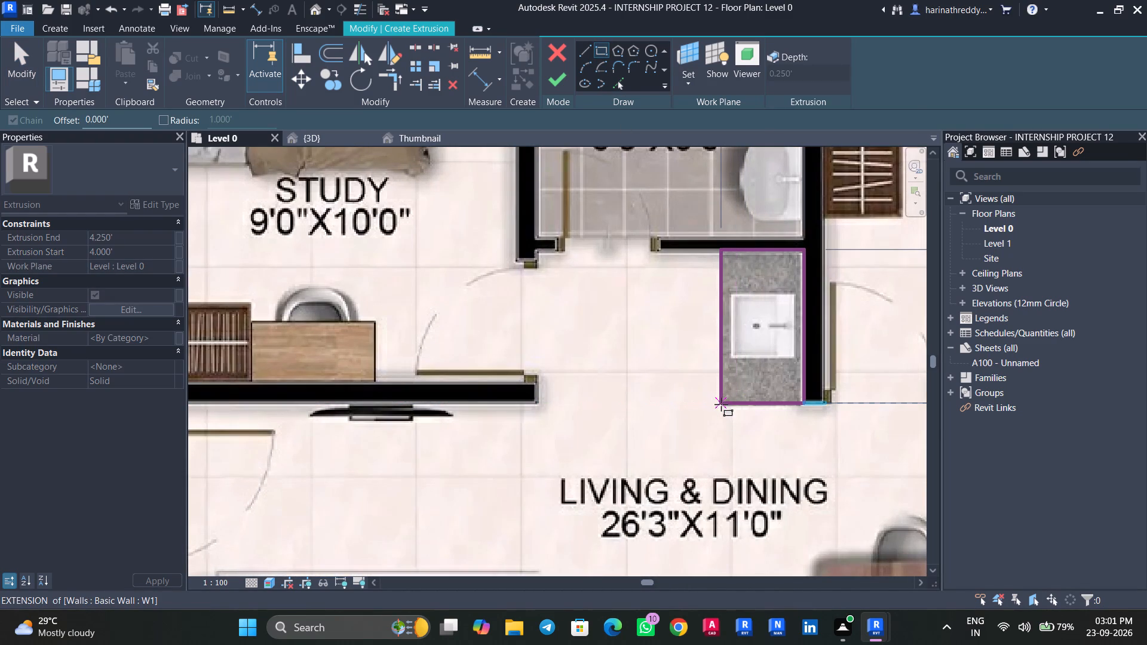
pyautogui.click(721, 407)
# Sketch a rectangle about 3.7' long over unit 7's dining washbasin counter, in the corner between the study and toilet walls.
pyautogui.scroll(-7, 698, 426)
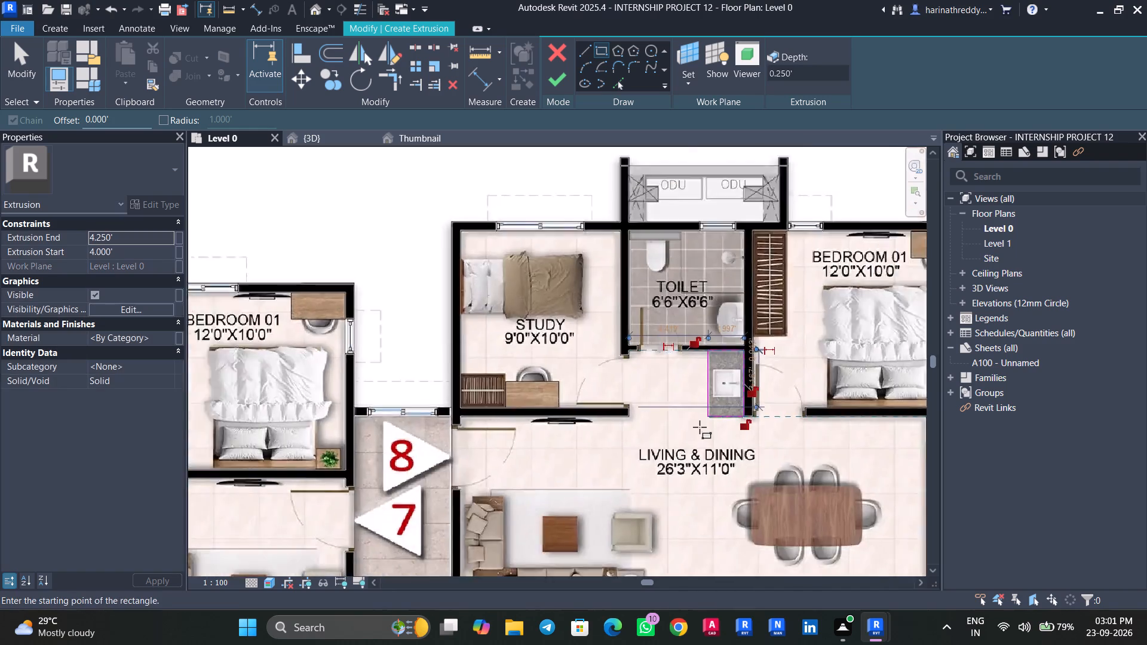
pyautogui.scroll(-6, 700, 427)
pyautogui.moveTo(713, 480); pyautogui.dragTo(711, 257, button='middle')
pyautogui.moveTo(735, 460); pyautogui.dragTo(784, 238, button='middle')
pyautogui.moveTo(830, 391); pyautogui.dragTo(800, 389, button='middle')
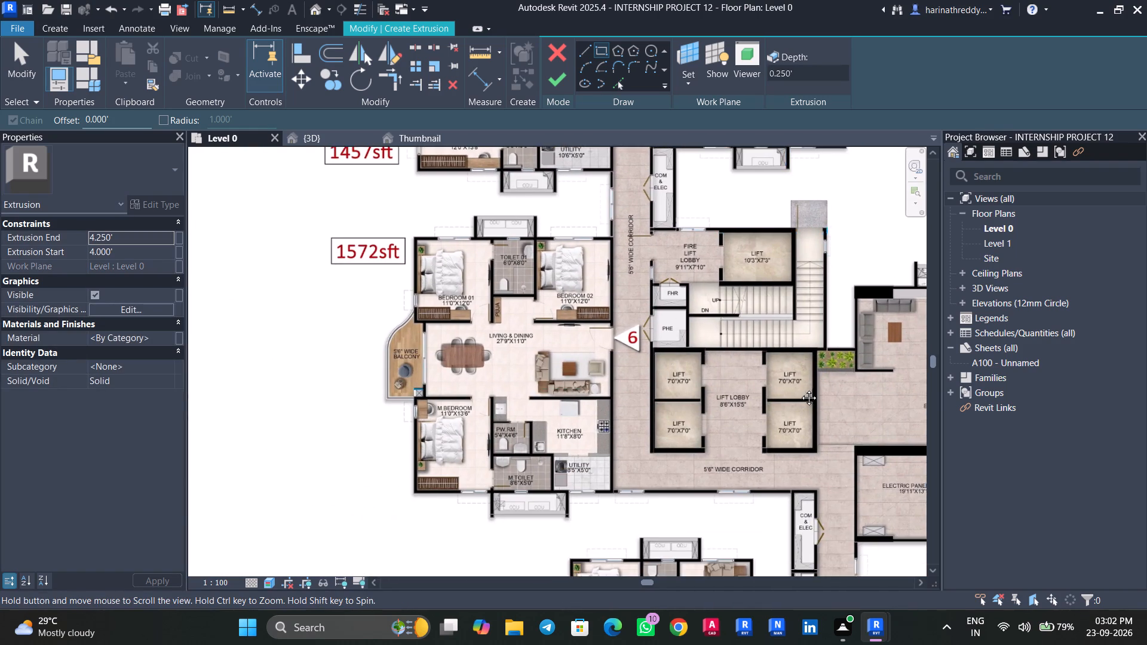
pyautogui.moveTo(800, 389); pyautogui.dragTo(567, 273, button='middle')
pyautogui.moveTo(648, 505); pyautogui.dragTo(644, 352, button='middle')
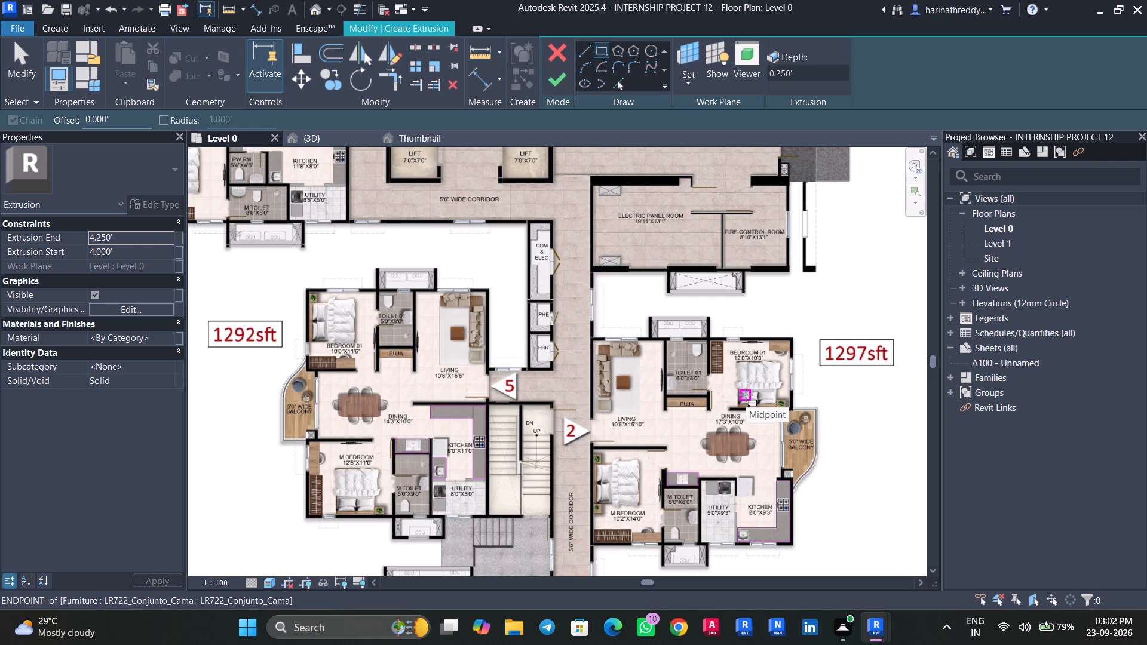
pyautogui.scroll(-3, 746, 395)
pyautogui.moveTo(746, 395); pyautogui.dragTo(761, 171, button='middle')
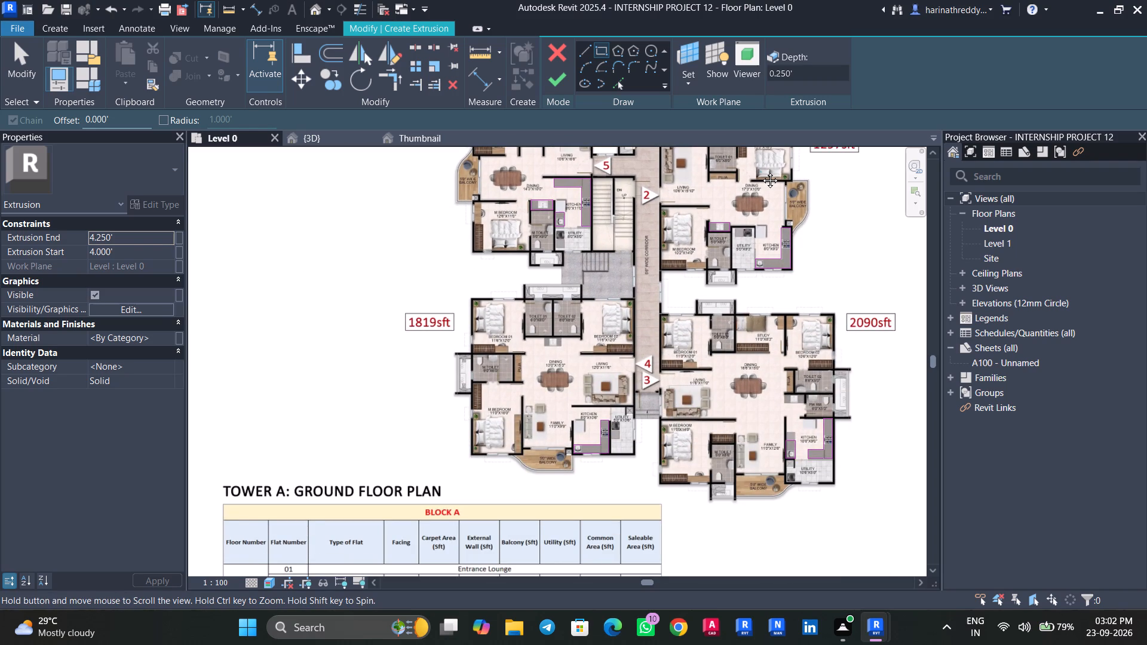
pyautogui.moveTo(761, 171); pyautogui.dragTo(802, 570, button='middle')
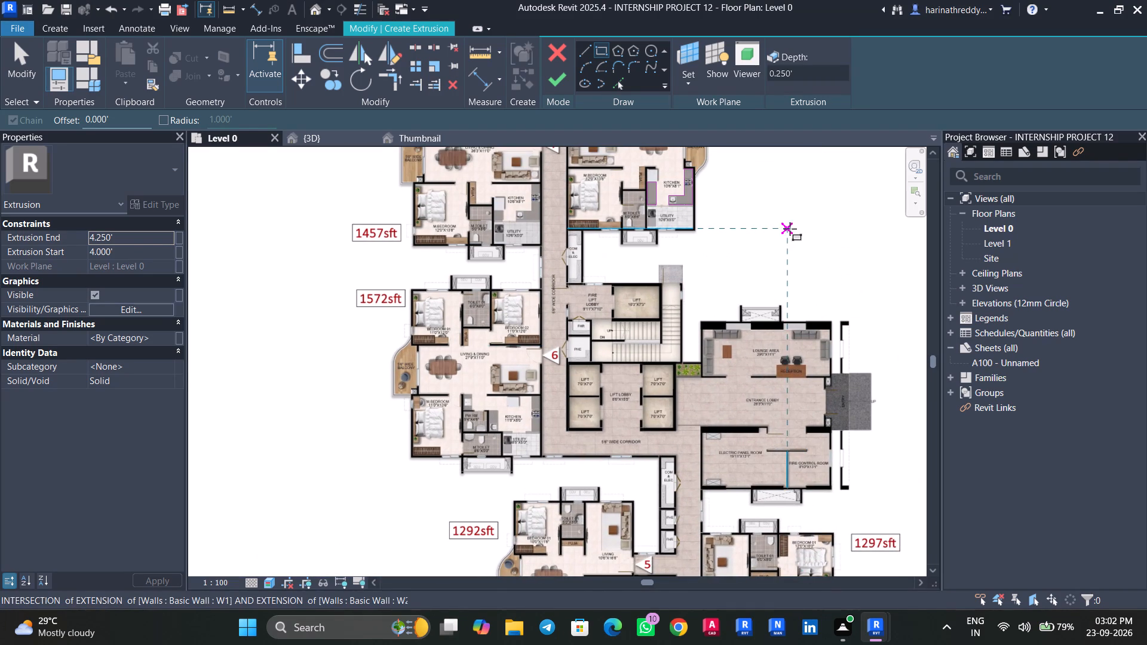
pyautogui.moveTo(757, 243); pyautogui.dragTo(807, 433, button='middle')
pyautogui.scroll(4, 683, 319)
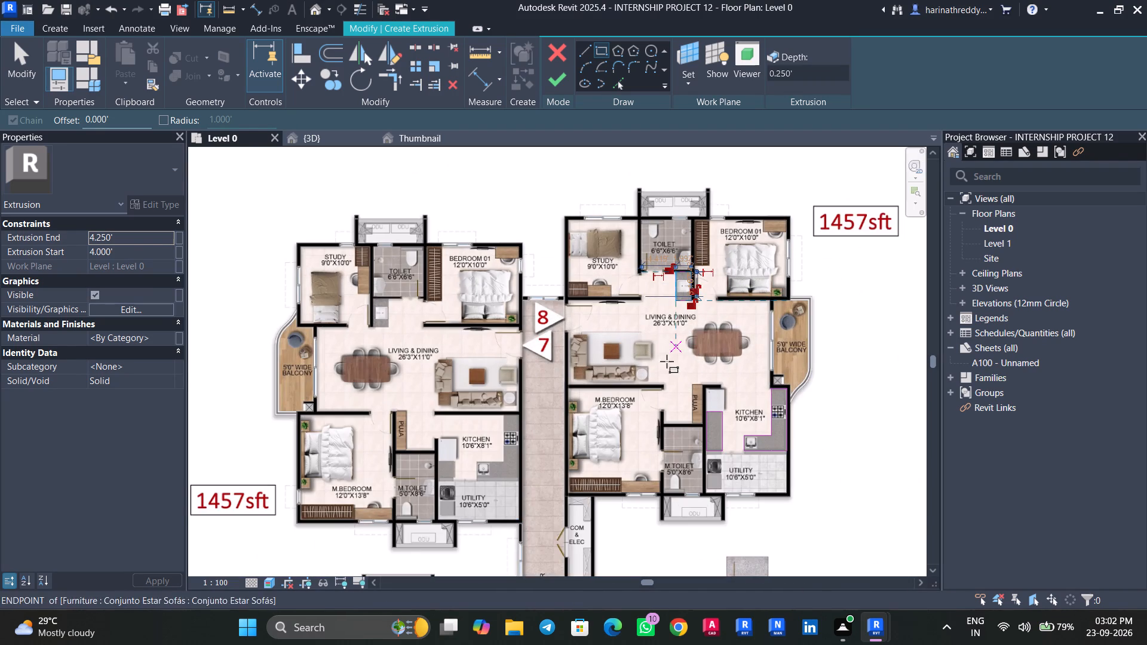
pyautogui.moveTo(619, 372); pyautogui.dragTo(827, 309, button='middle')
pyautogui.scroll(10, 588, 236)
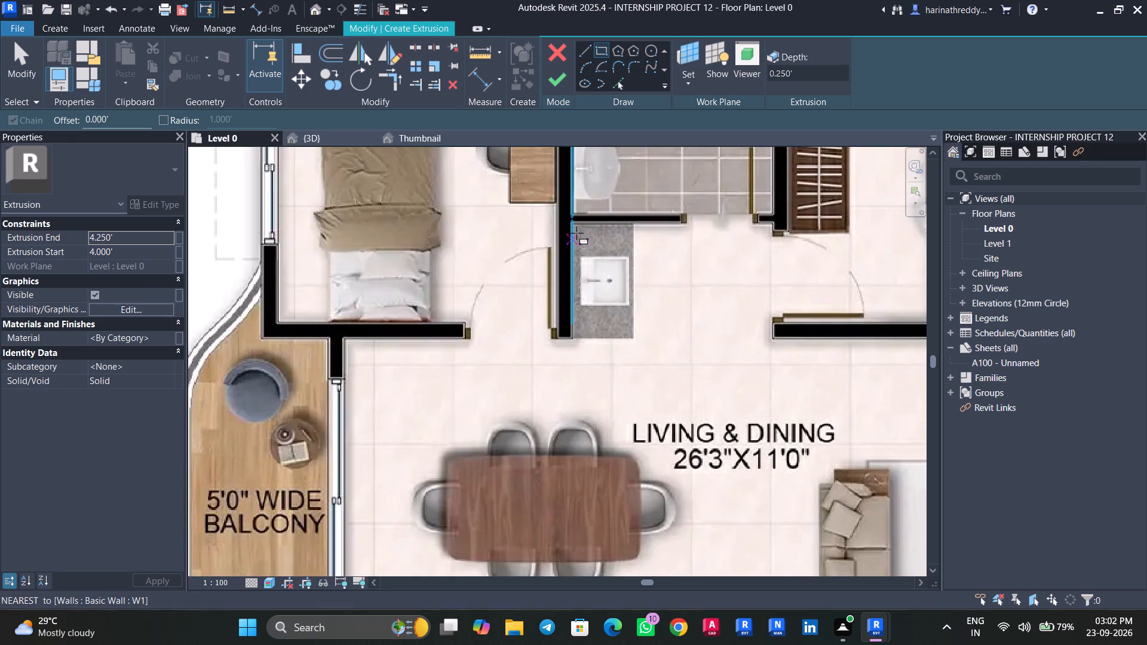
pyautogui.scroll(4, 569, 226)
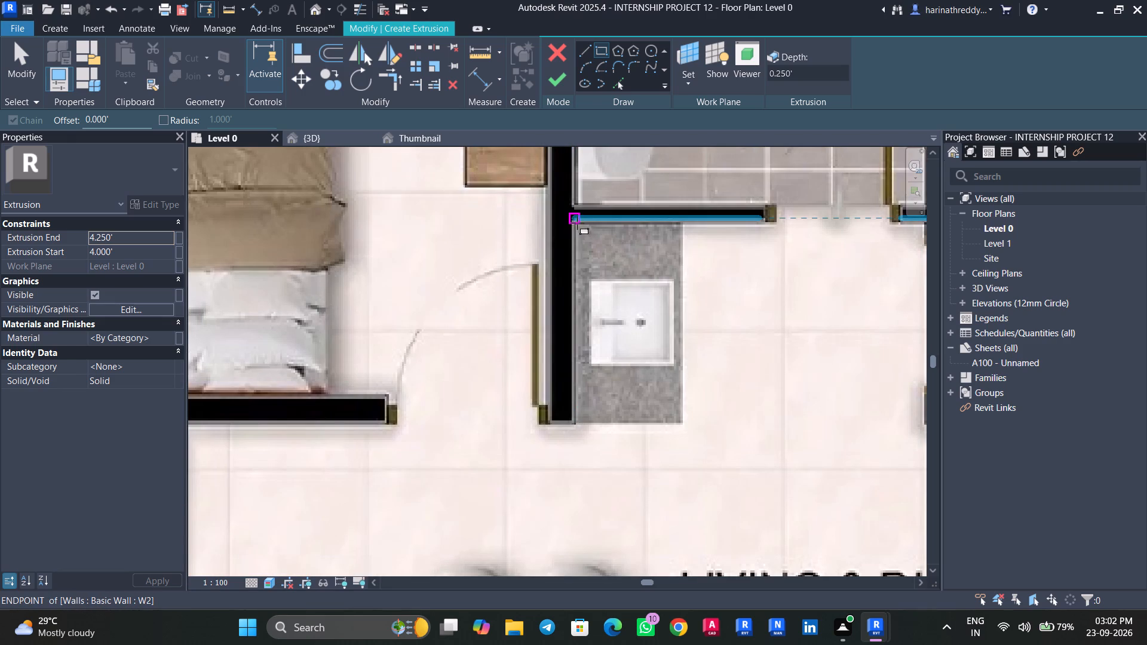
pyautogui.click(576, 222)
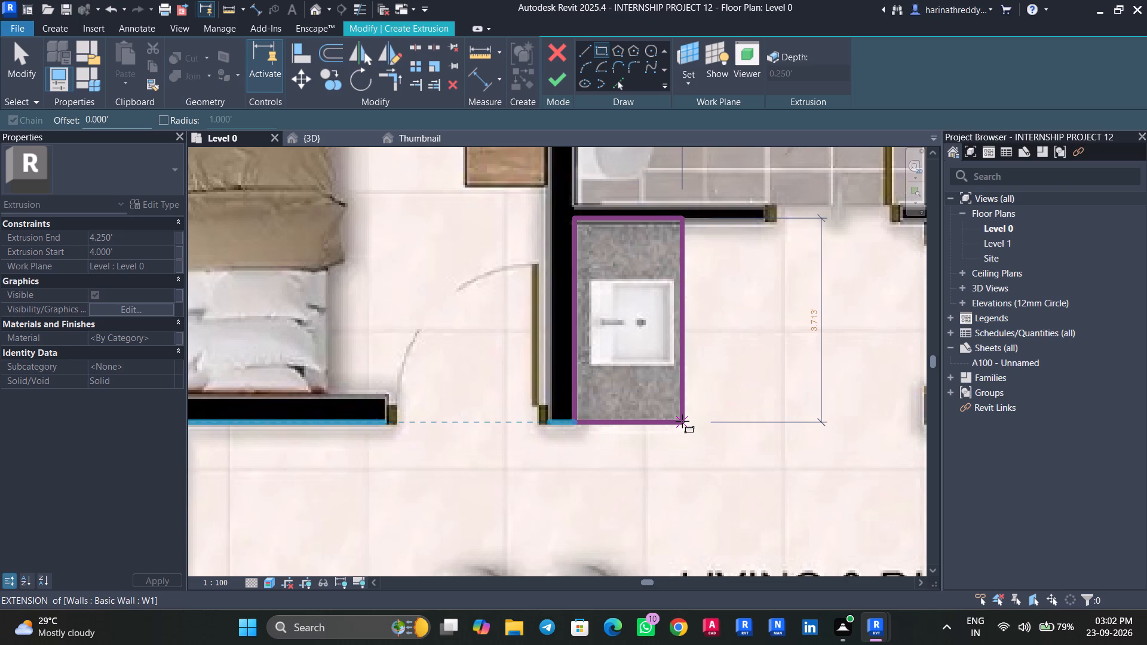
pyautogui.click(682, 421)
# Sketch a rectangle about 2.2' by 2.1' over unit 7's kitchen side counter, below the refrigerator.
pyautogui.scroll(-11, 682, 421)
pyautogui.moveTo(731, 447); pyautogui.dragTo(651, 327, button='middle')
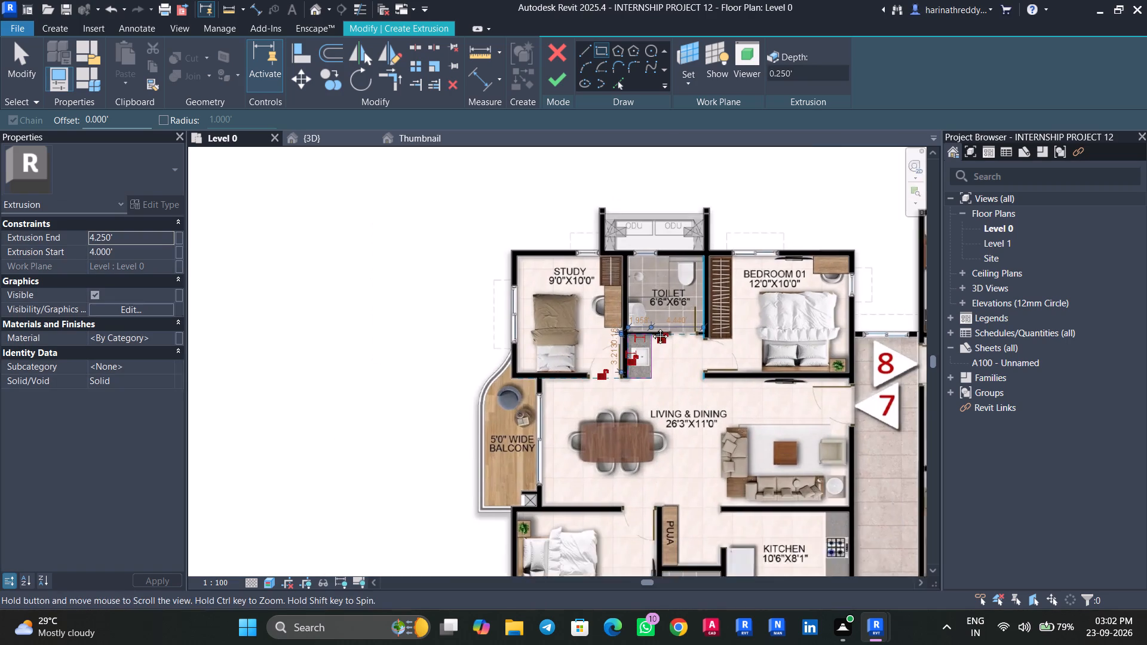
pyautogui.moveTo(651, 327); pyautogui.dragTo(628, 284, button='middle')
pyautogui.scroll(11, 677, 475)
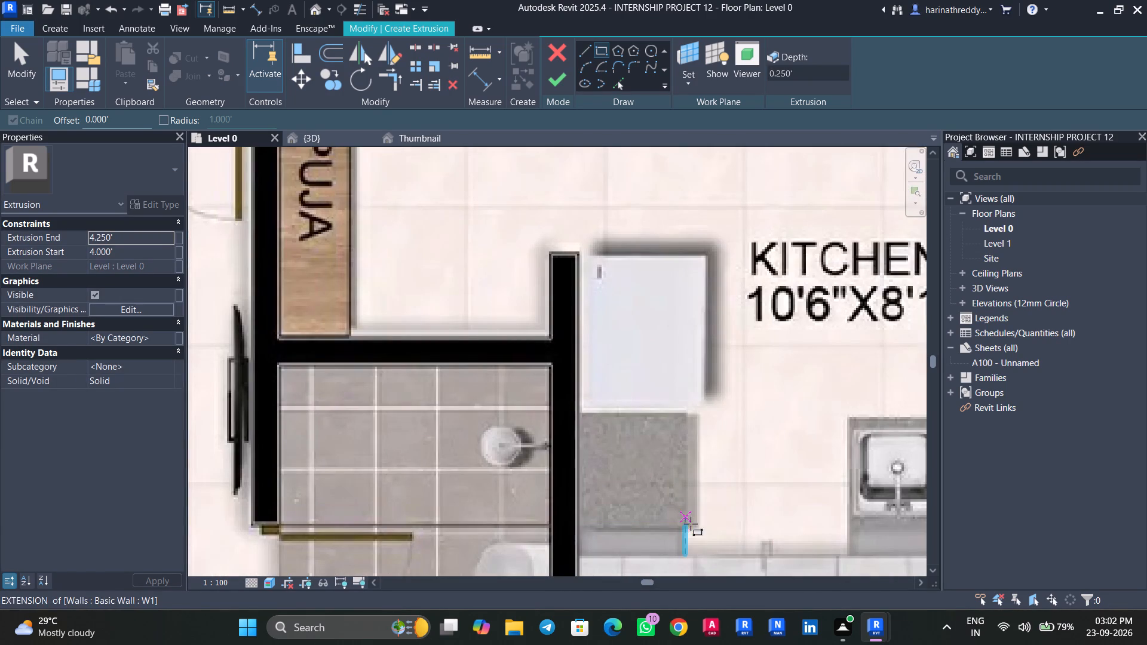
pyautogui.click(579, 411)
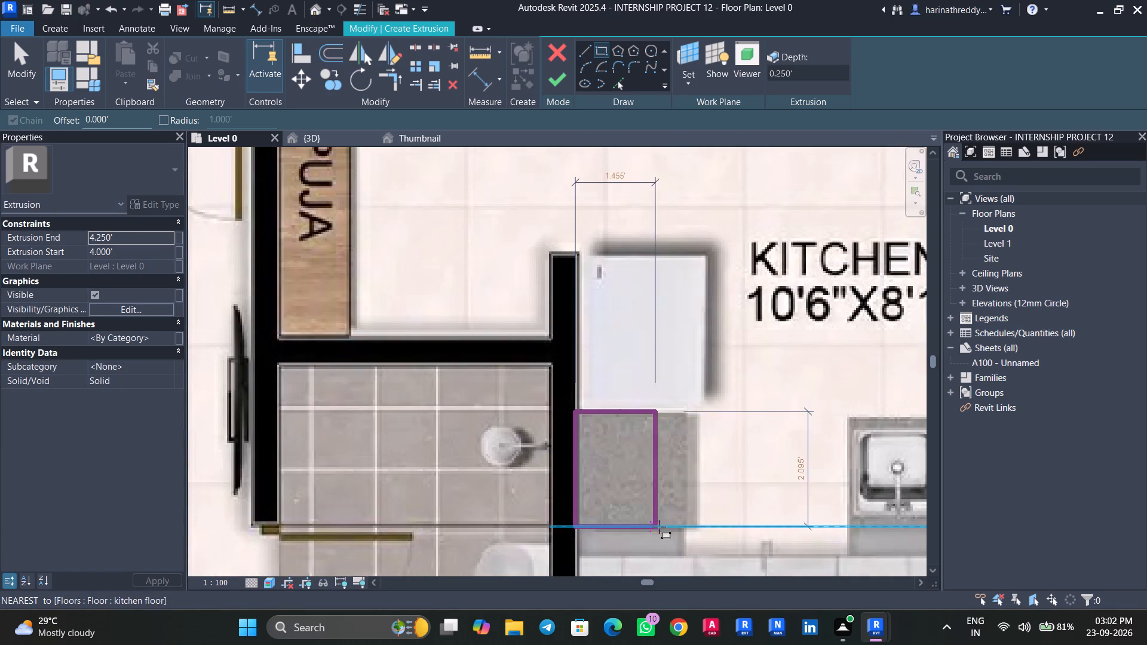
pyautogui.click(696, 530)
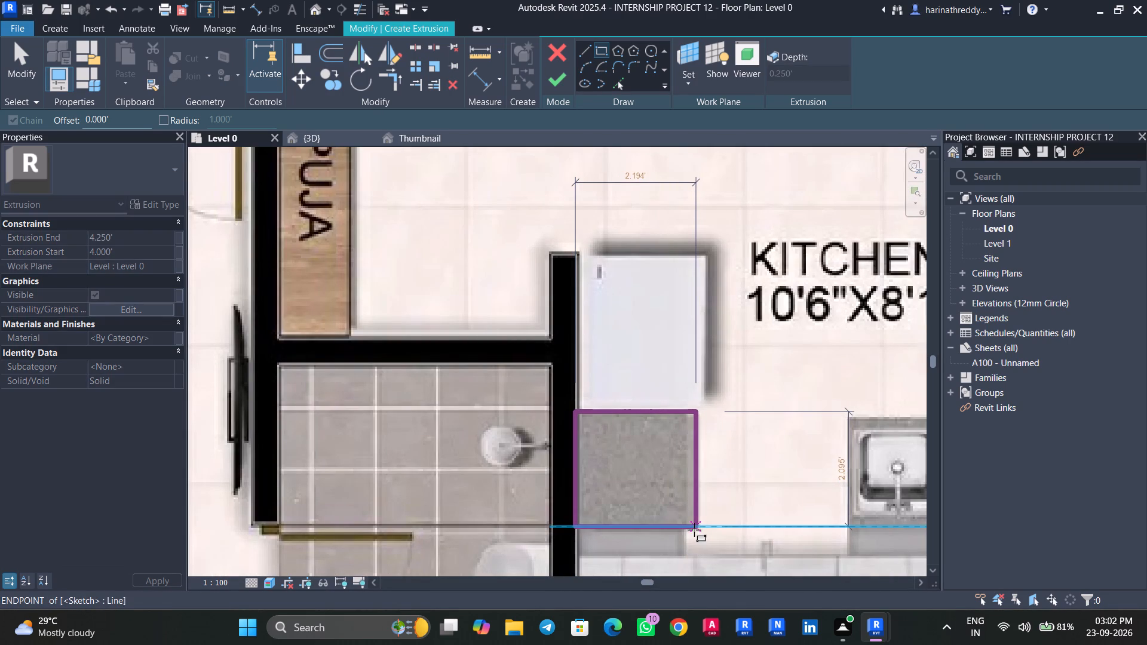
# Sketch a rectangle about 1.83' by 7.98' over unit 7's hob counter, along the corridor wall down to the kitchen floor edge.
pyautogui.scroll(1, 761, 525)
pyautogui.moveTo(760, 525); pyautogui.dragTo(535, 511, button='middle')
pyautogui.scroll(-4, 548, 506)
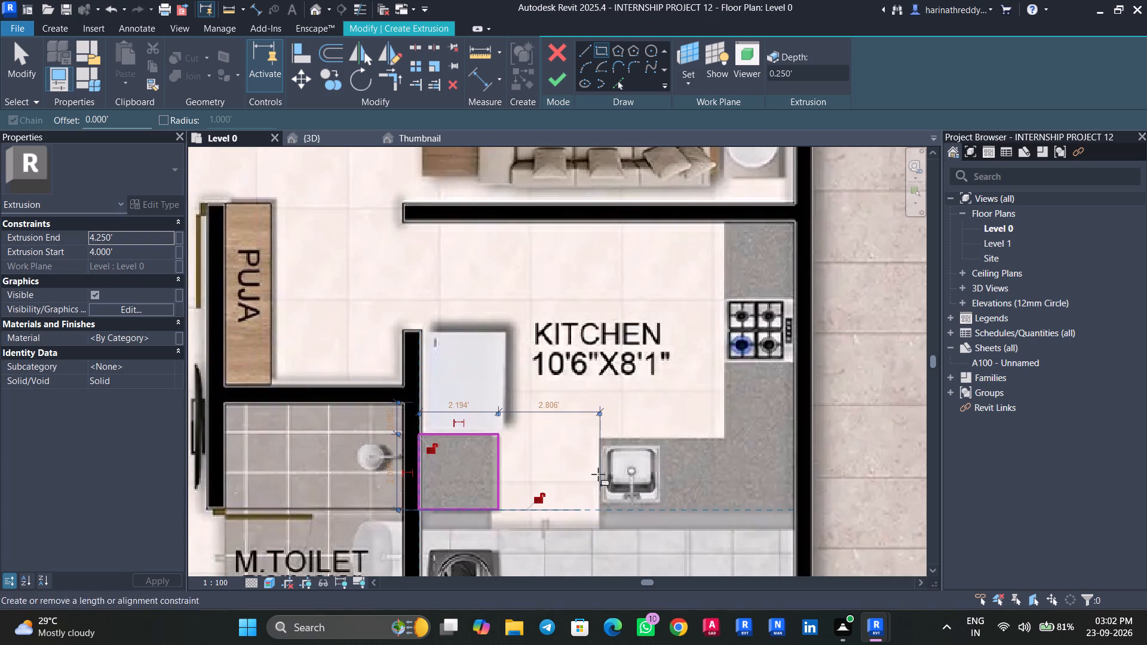
pyautogui.click(796, 224)
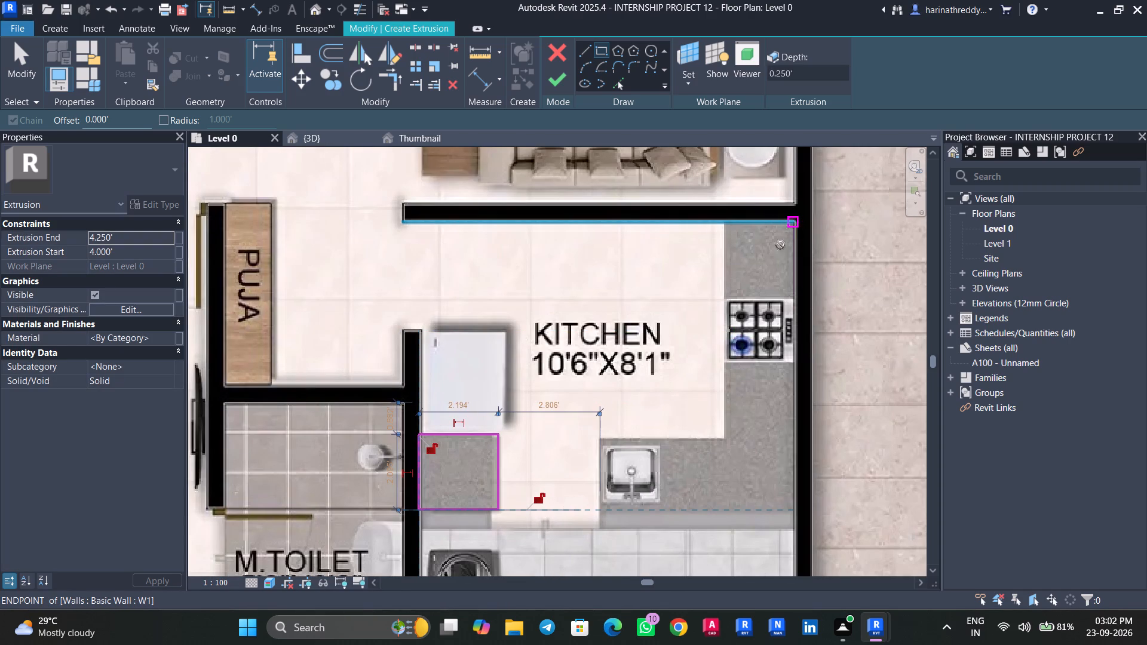
pyautogui.click(727, 510)
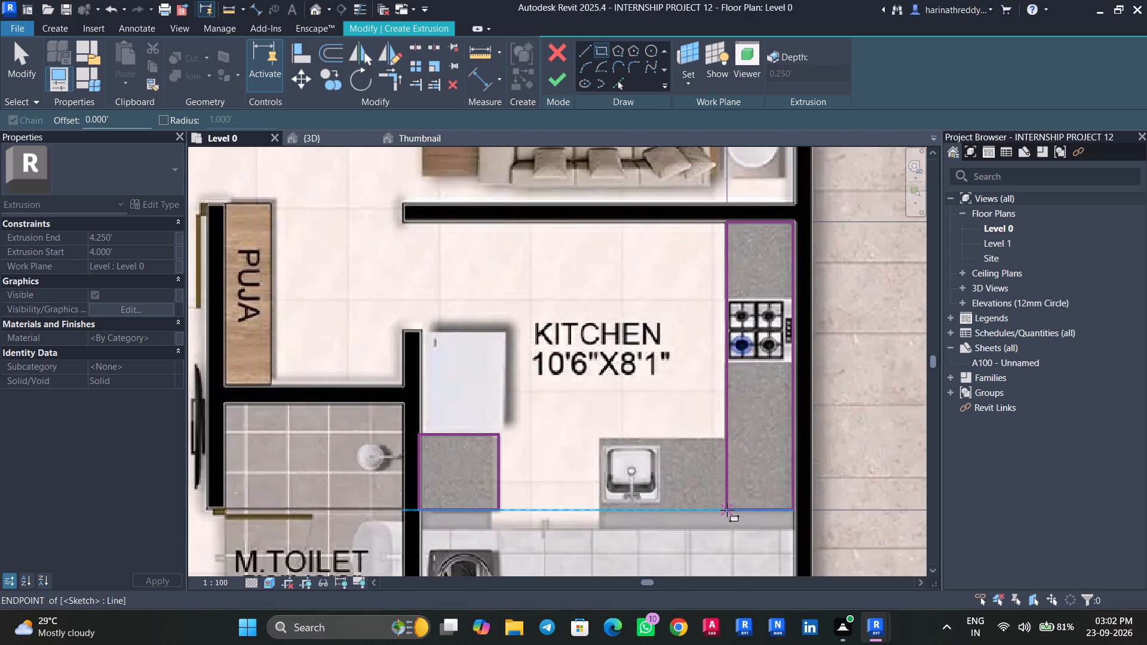
# Sketch a rectangle about 1.9' deep over unit 7's kitchen sink counter, meeting the inner edge of the hob counter.
pyautogui.click(599, 512)
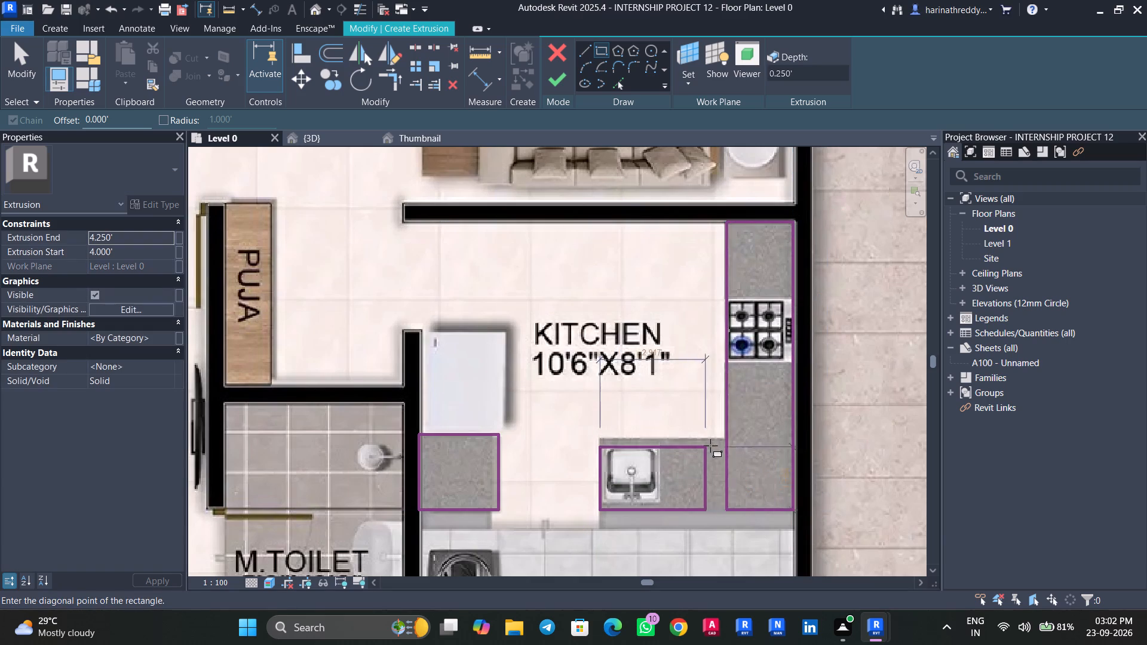
pyautogui.click(726, 441)
pyautogui.press('Escape')
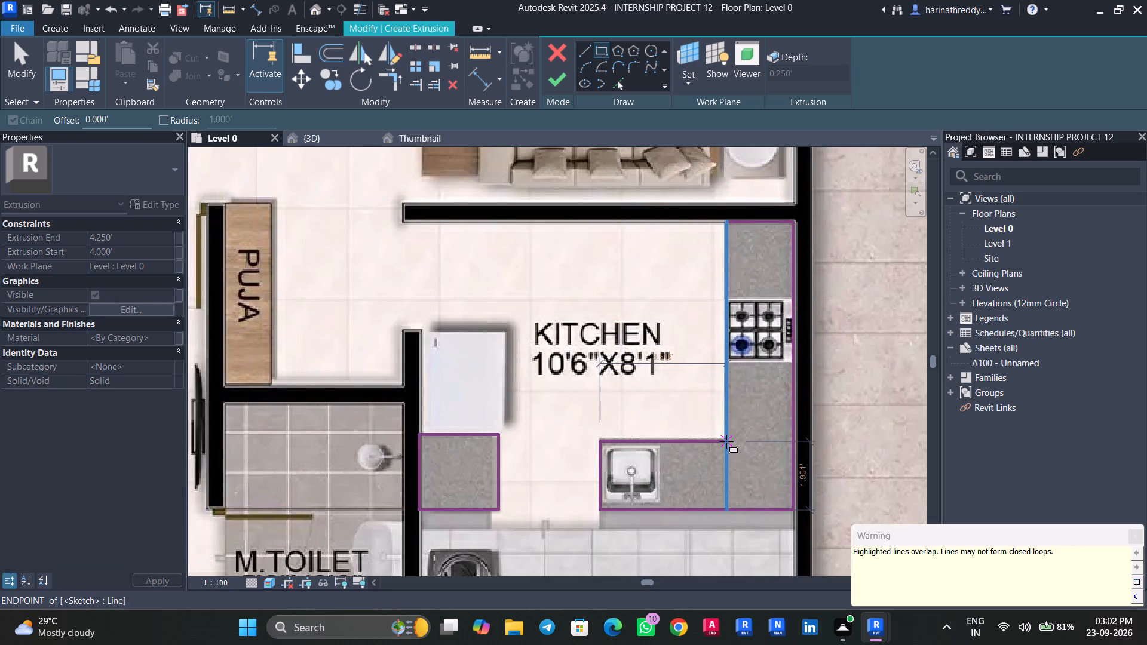
pyautogui.press('Escape')
pyautogui.press('Escape')
pyautogui.press('Escape')
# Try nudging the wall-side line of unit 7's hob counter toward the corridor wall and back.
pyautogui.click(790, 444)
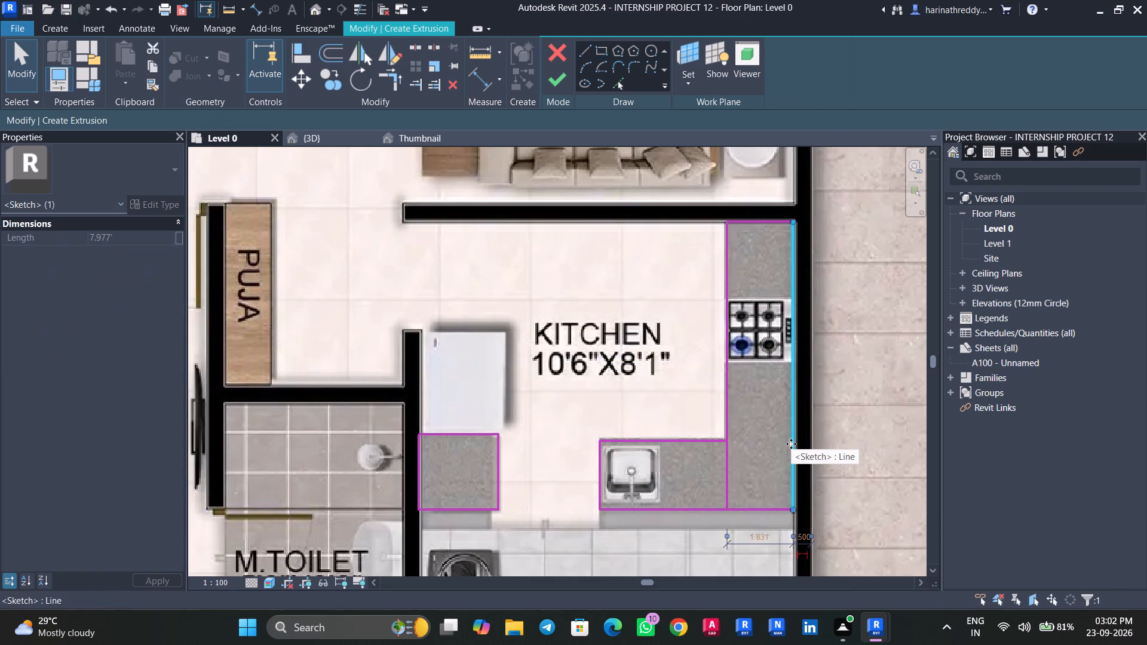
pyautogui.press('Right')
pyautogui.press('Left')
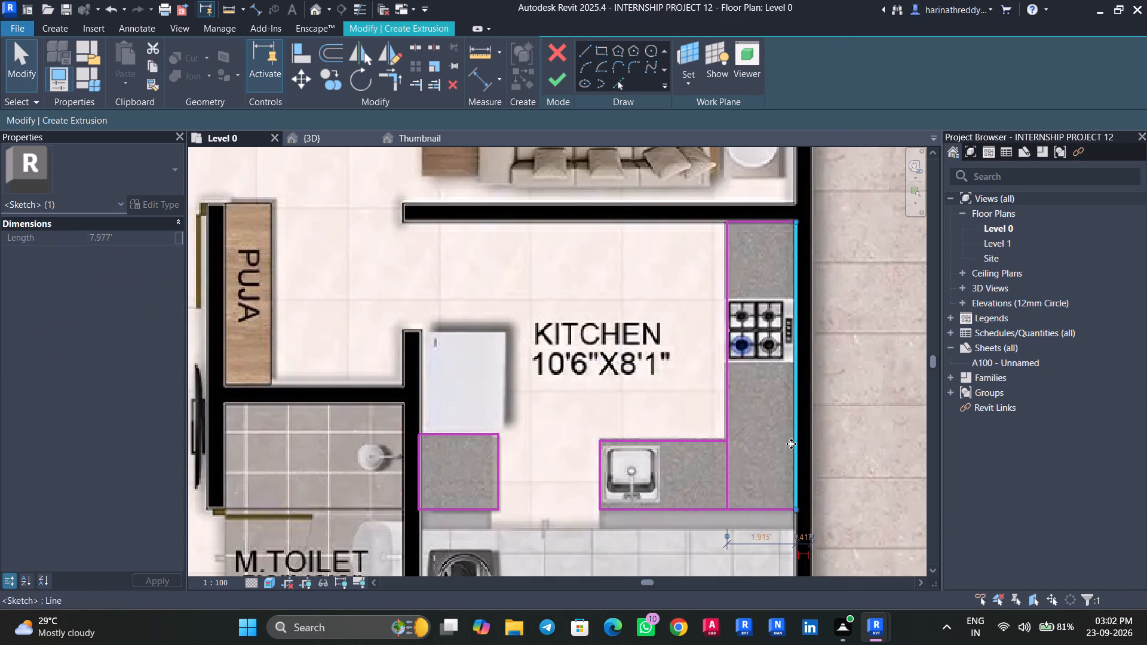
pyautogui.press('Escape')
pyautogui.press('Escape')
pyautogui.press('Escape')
# Trim unit 7's hob and sink counter rectangles at their inner corner and delete the leftover shared line between them.
pyautogui.write('tr')
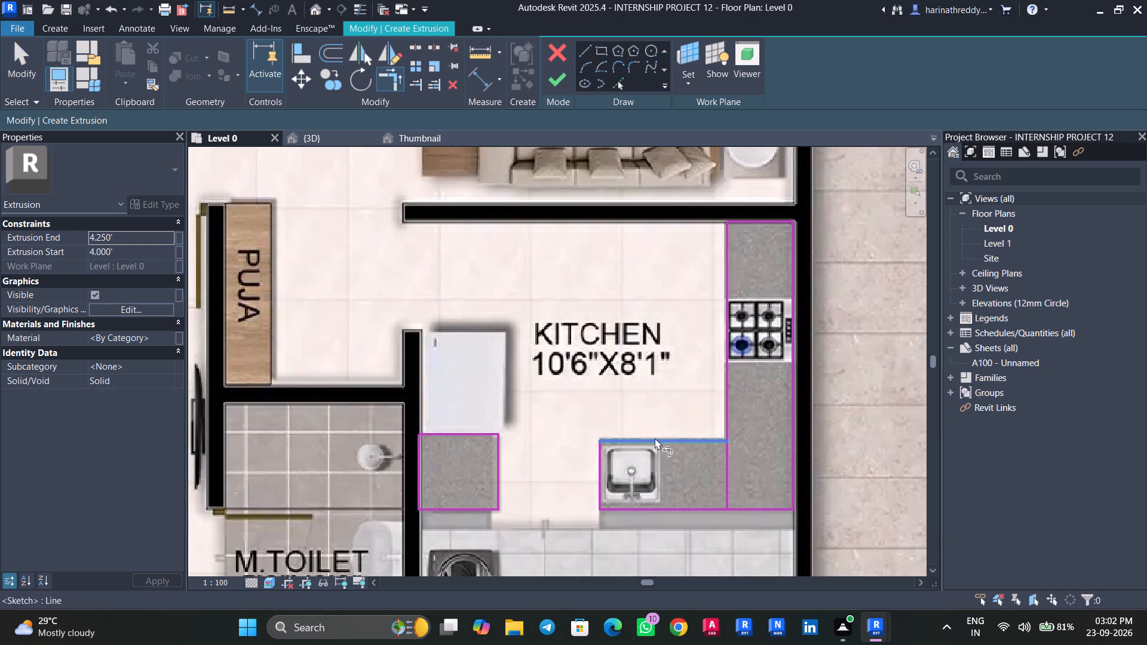
pyautogui.click(648, 438)
pyautogui.click(729, 404)
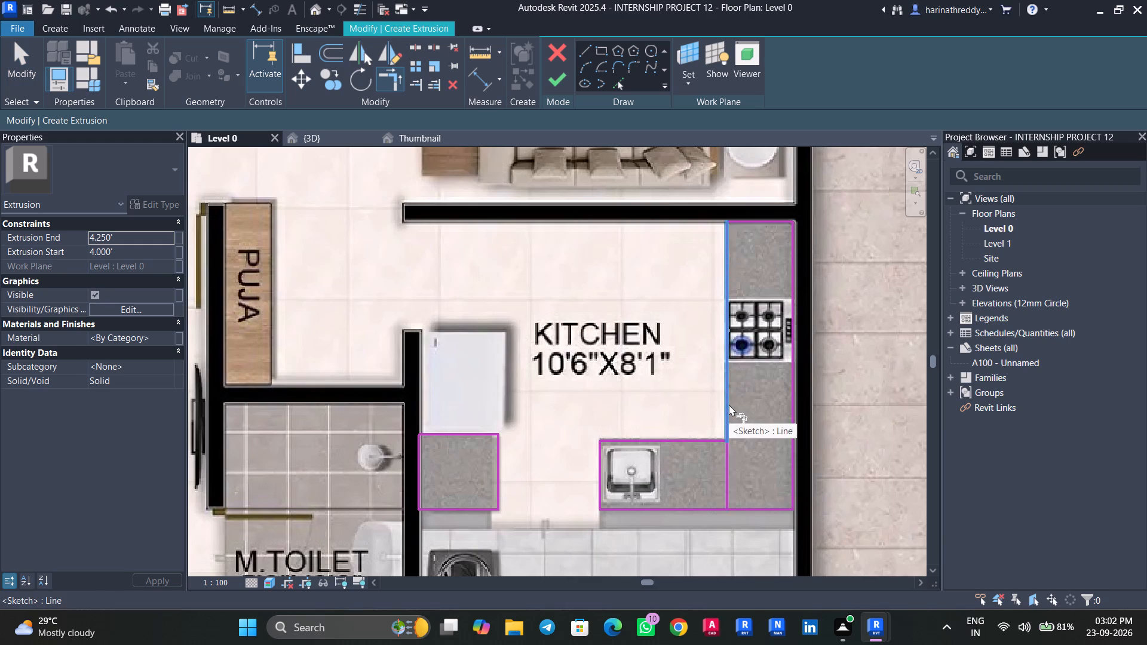
pyautogui.press('Escape')
pyautogui.press('Escape')
pyautogui.click(724, 470)
pyautogui.press('Delete')
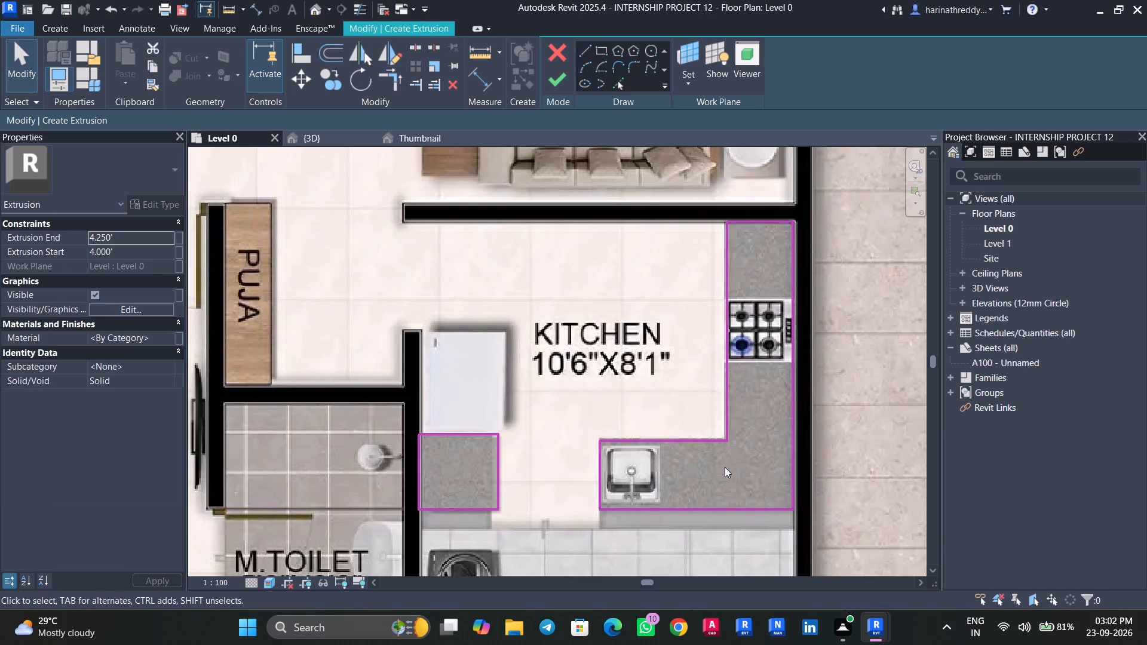
# Sketch a rectangle about 1.83' by 7.87' over unit 6's kitchen hob counter, along the corridor wall.
pyautogui.scroll(-10, 720, 462)
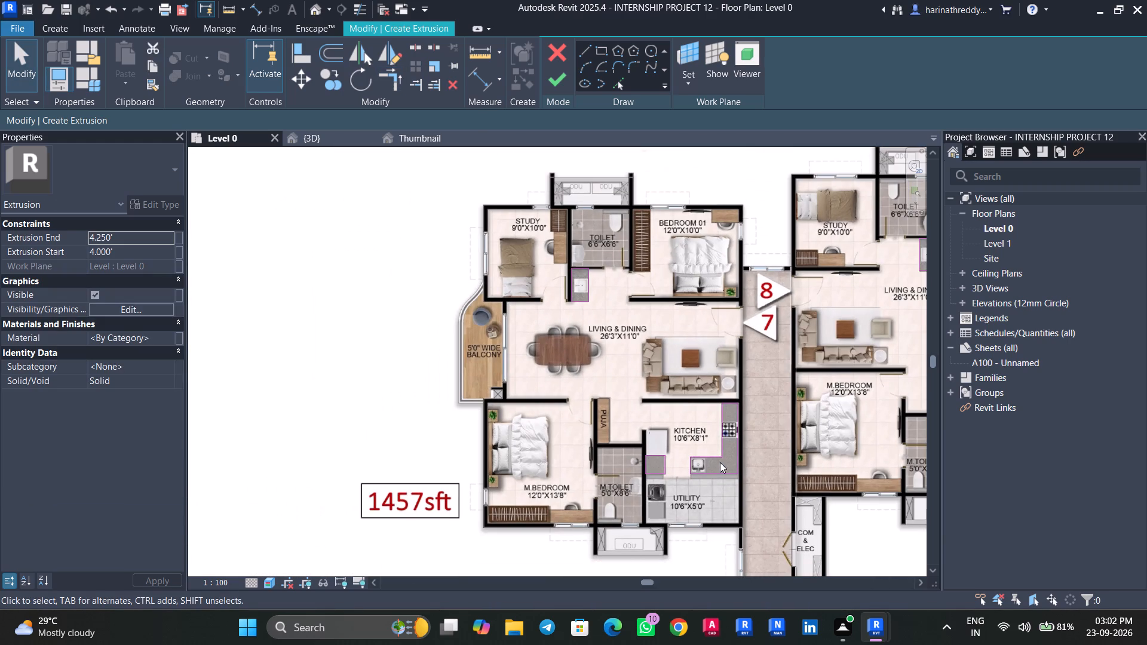
pyautogui.scroll(-4, 721, 462)
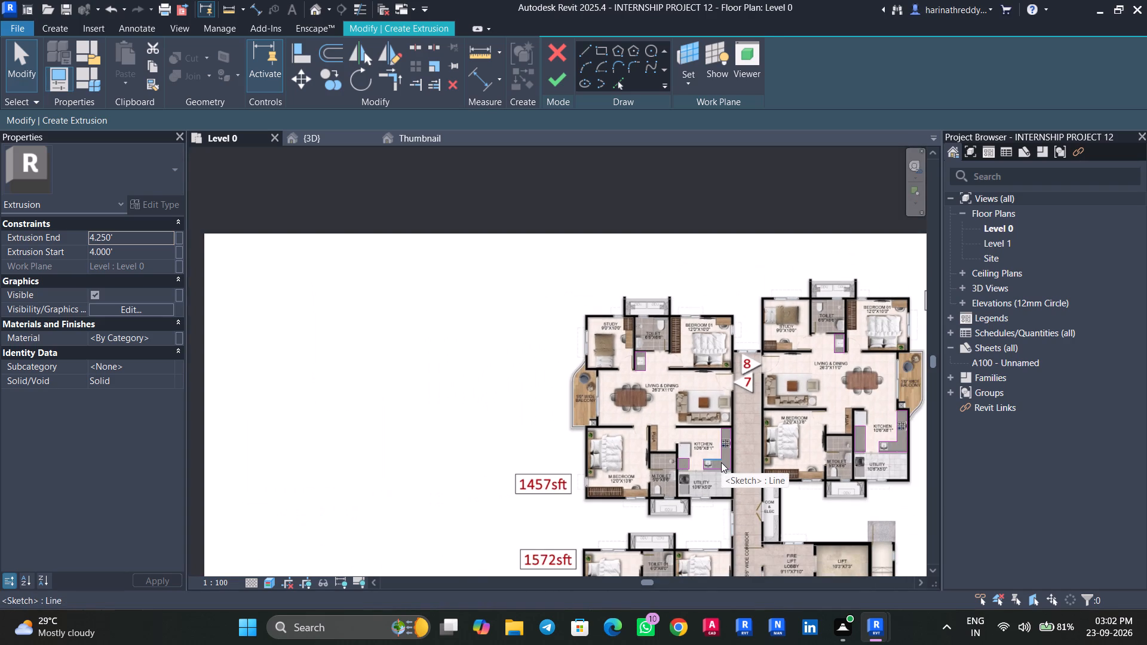
pyautogui.scroll(-2, 721, 462)
pyautogui.moveTo(721, 462); pyautogui.dragTo(692, 299, button='middle')
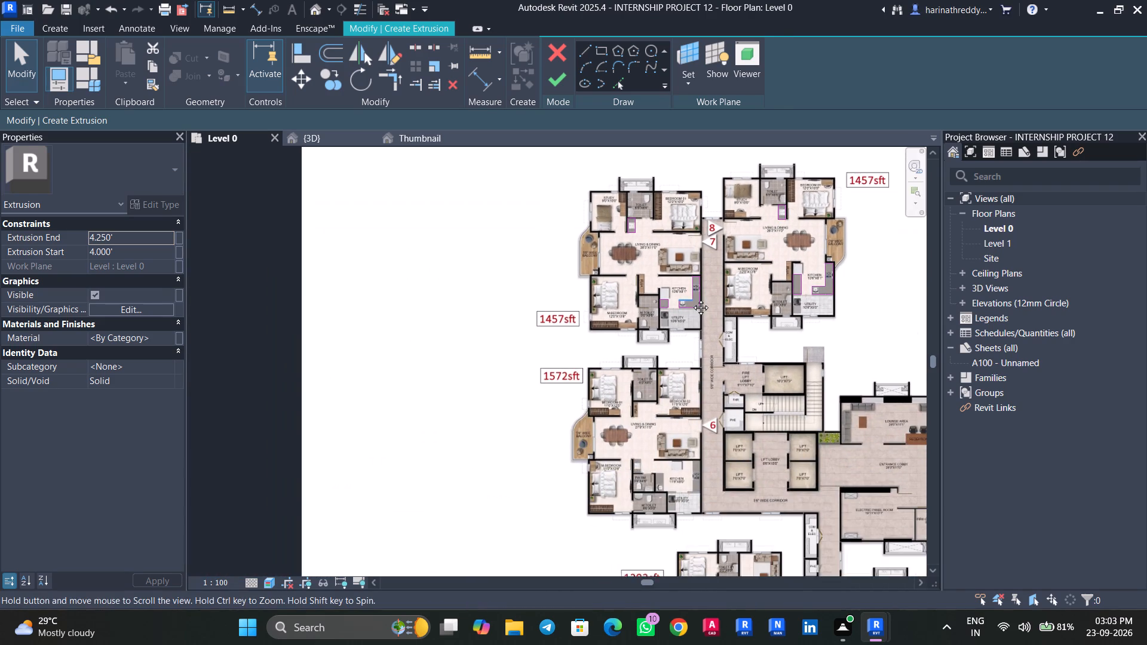
pyautogui.moveTo(692, 299); pyautogui.dragTo(691, 293, button='middle')
pyautogui.scroll(5, 662, 369)
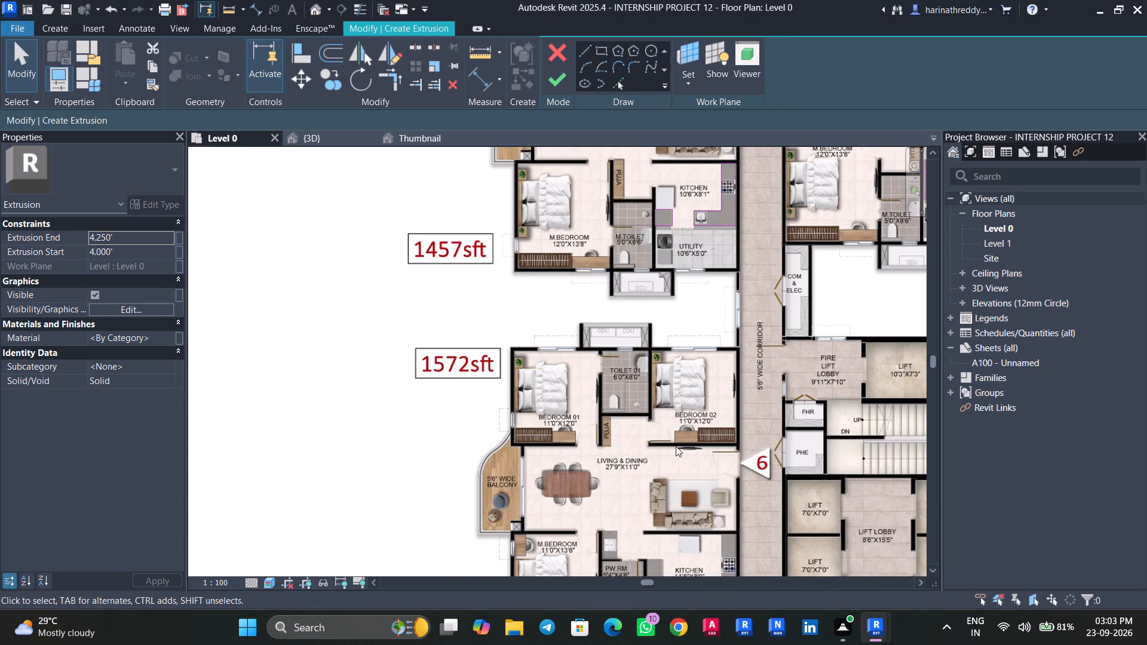
pyautogui.moveTo(671, 433); pyautogui.dragTo(658, 523, button='middle')
pyautogui.moveTo(668, 460); pyautogui.dragTo(685, 529, button='middle')
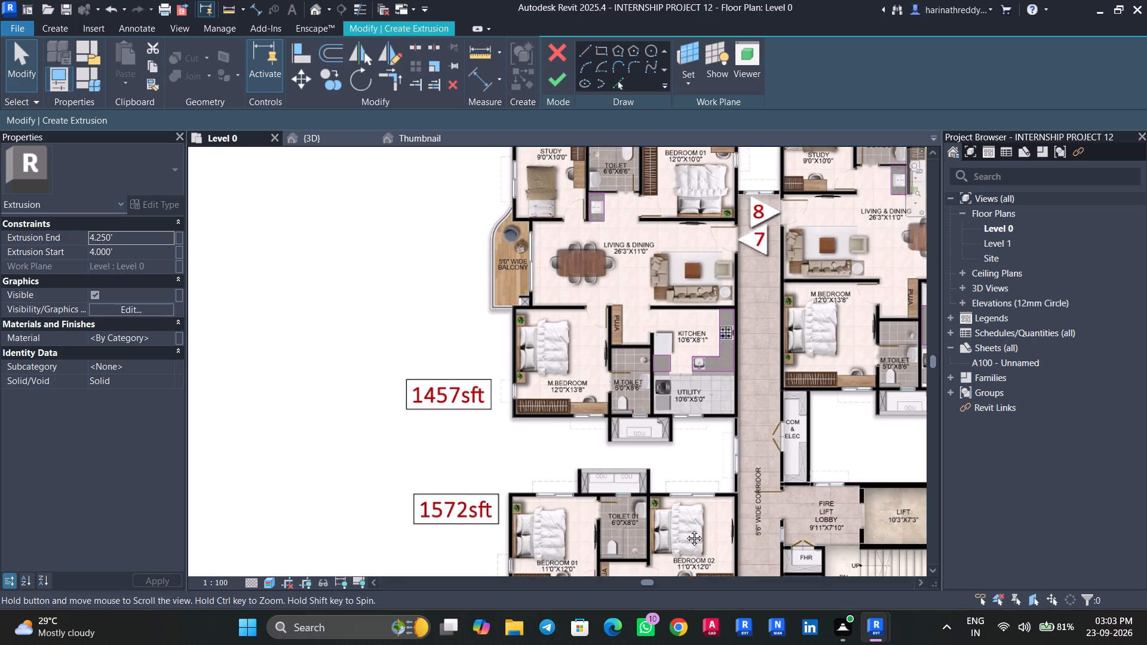
pyautogui.moveTo(685, 529); pyautogui.dragTo(686, 533, button='middle')
pyautogui.moveTo(684, 529); pyautogui.dragTo(655, 300, button='middle')
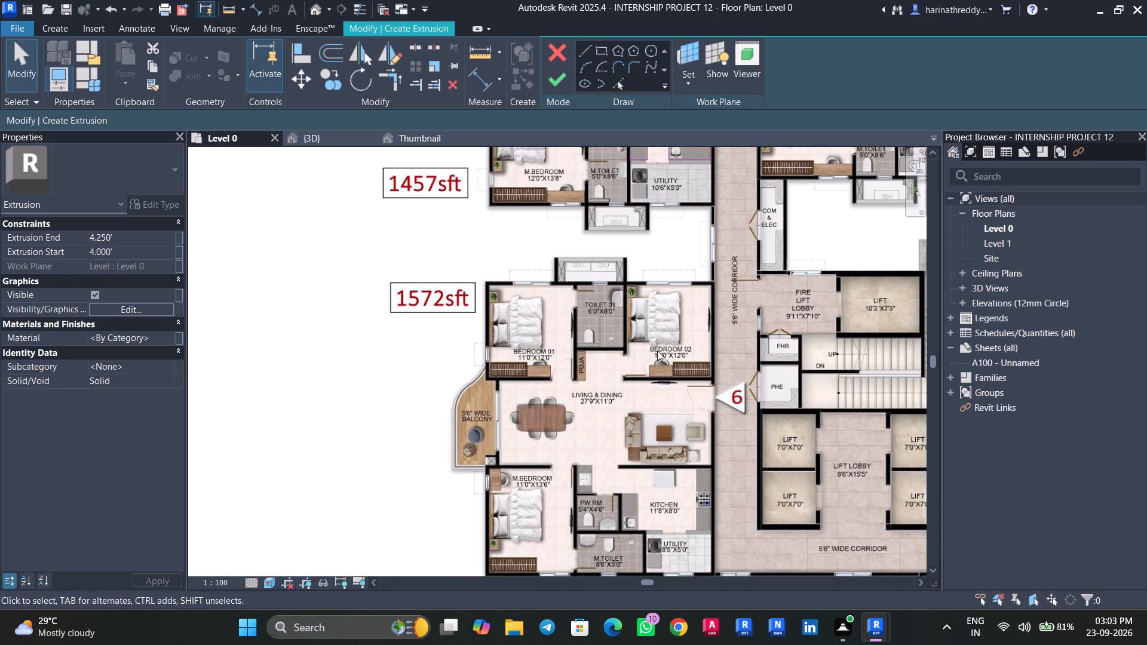
pyautogui.click(597, 54)
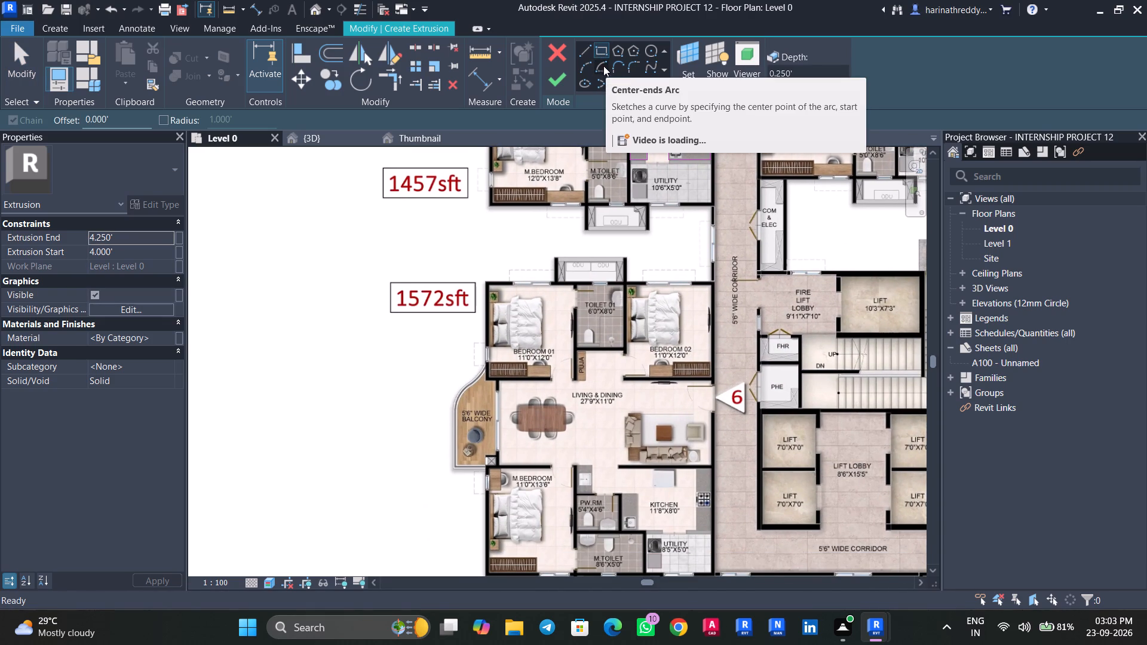
pyautogui.scroll(3, 647, 406)
pyautogui.moveTo(648, 412); pyautogui.dragTo(655, 238, button='middle')
pyautogui.scroll(5, 717, 388)
pyautogui.click(787, 450)
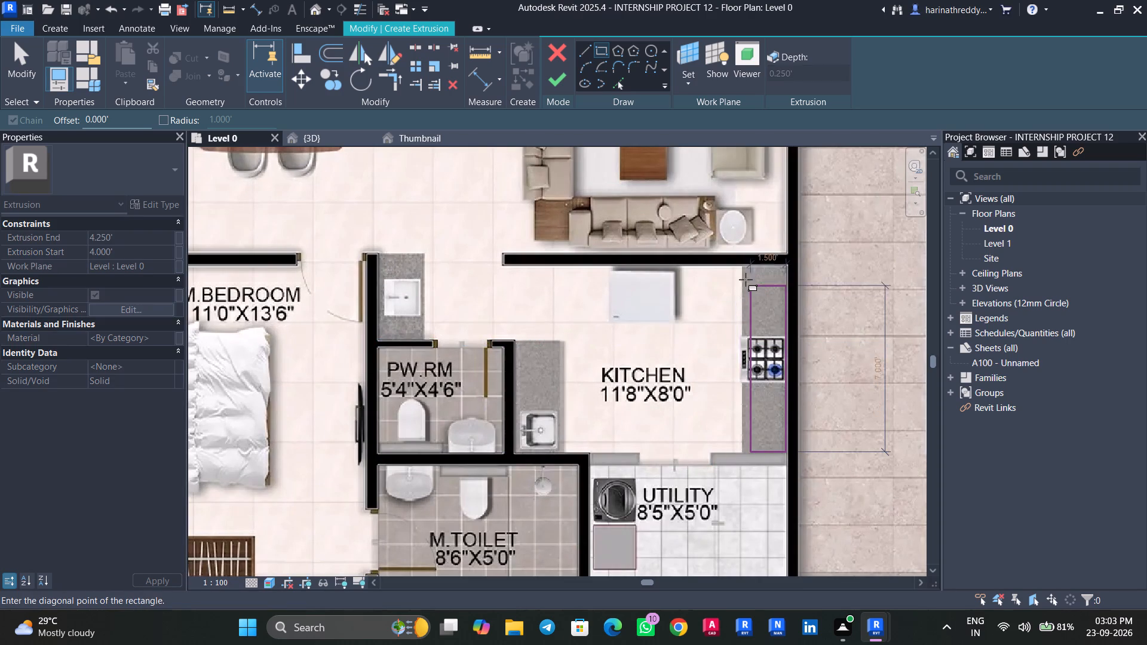
pyautogui.scroll(10, 740, 273)
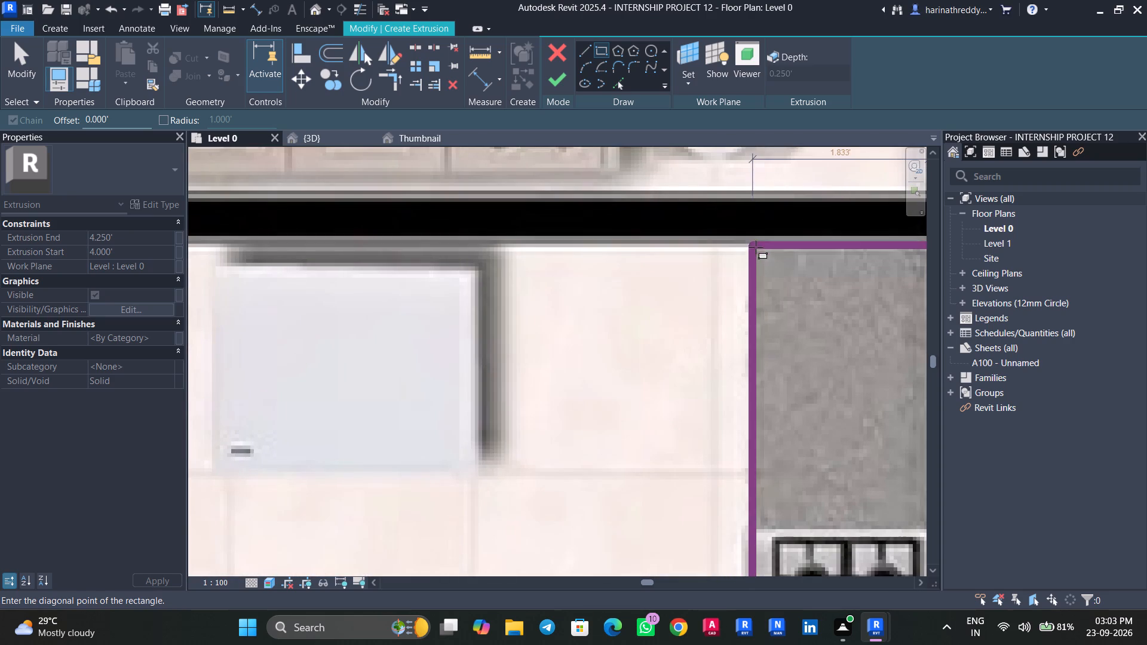
pyautogui.click(753, 246)
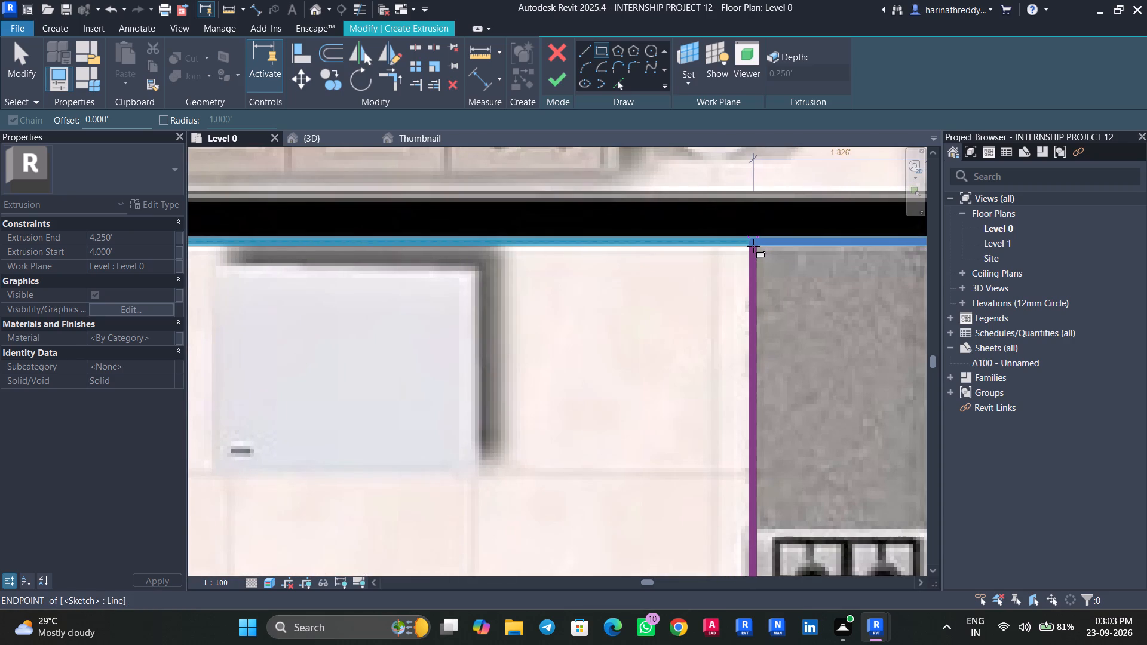
pyautogui.scroll(-5, 766, 339)
pyautogui.press('Escape')
pyautogui.press('Escape')
pyautogui.press('Escape')
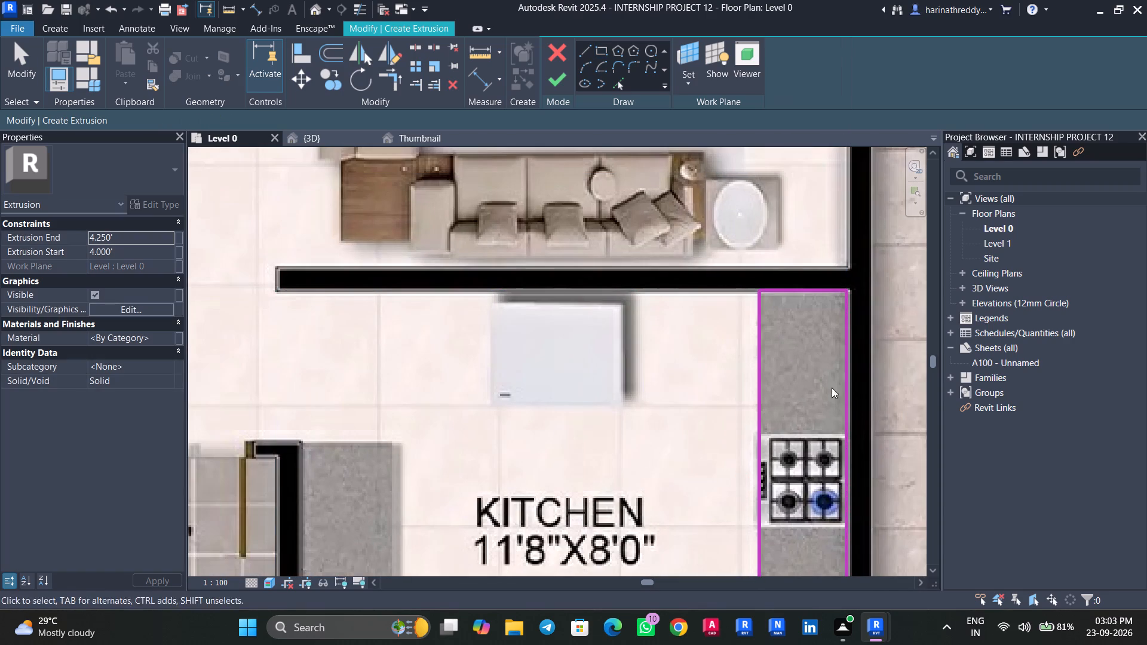
pyautogui.click(850, 385)
pyautogui.moveTo(793, 400); pyautogui.dragTo(771, 260, button='middle')
pyautogui.press('Escape')
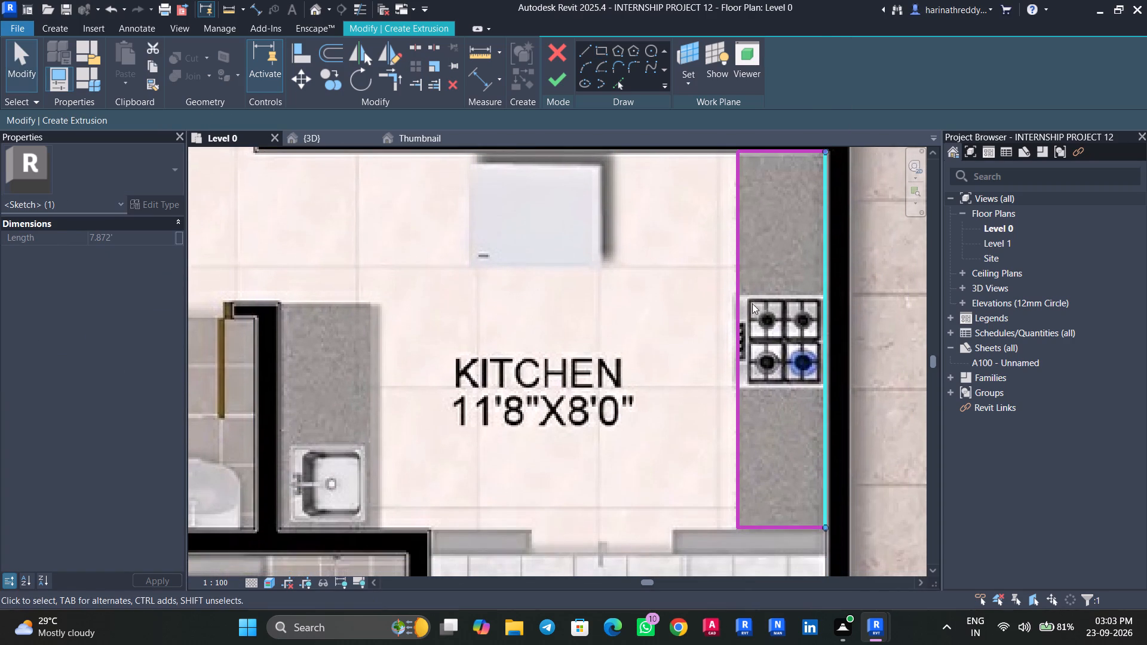
# Sketch a rectangle about 2.03' by 4.7' over unit 6's kitchen sink counter, beside the powder room wall.
pyautogui.scroll(-3, 700, 395)
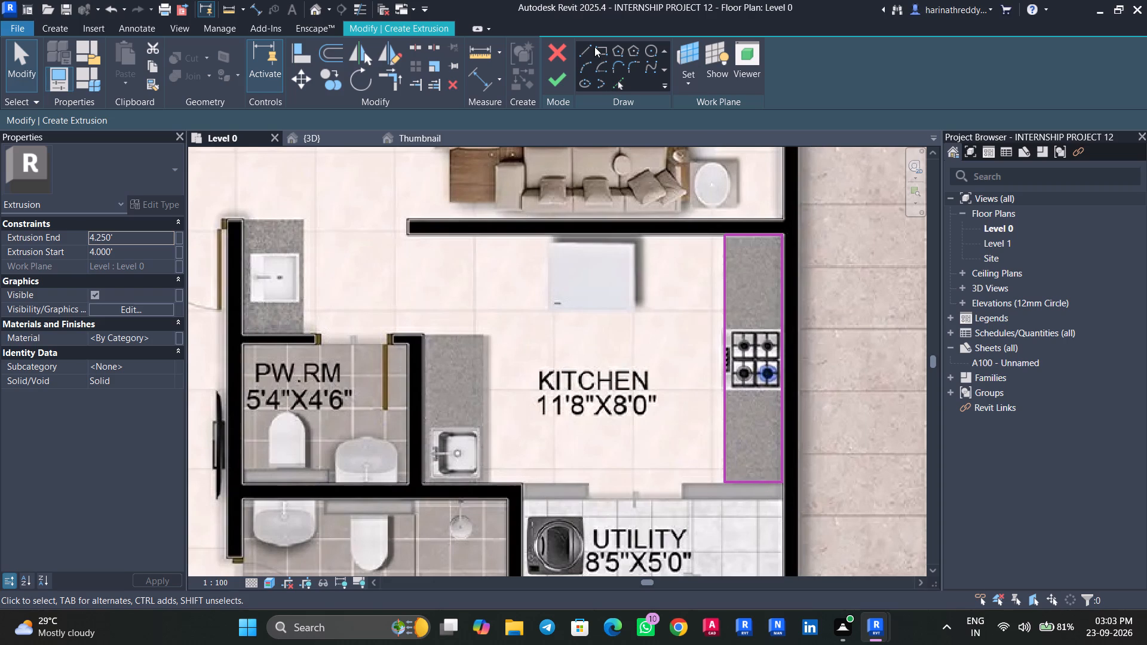
pyautogui.click(604, 53)
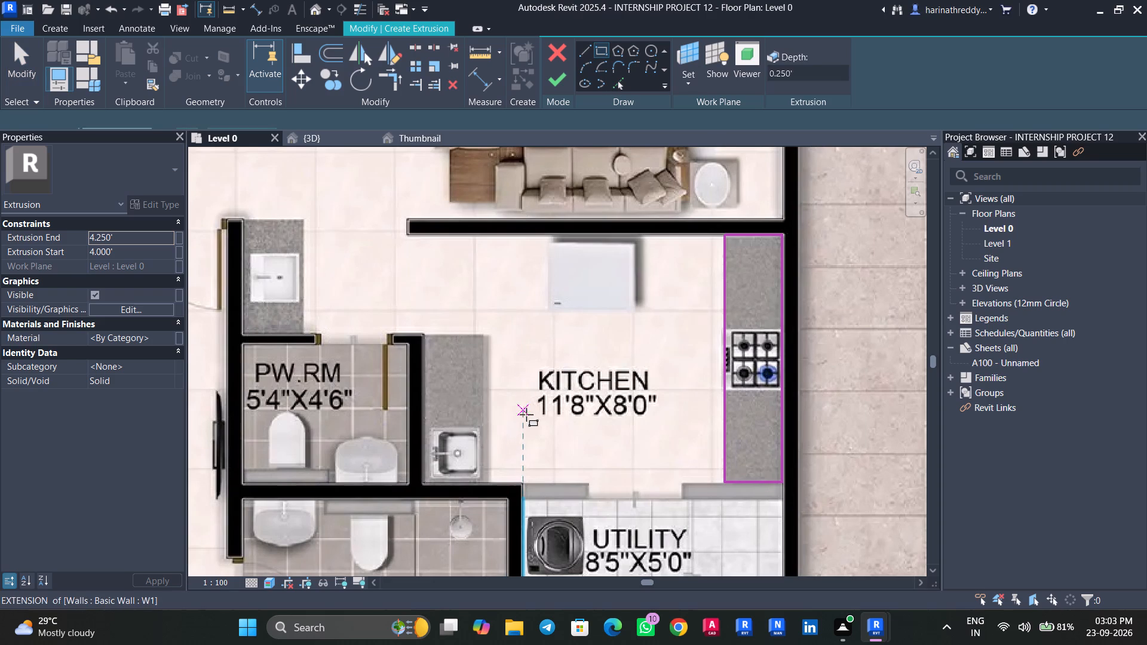
pyautogui.moveTo(530, 420); pyautogui.dragTo(604, 374, button='middle')
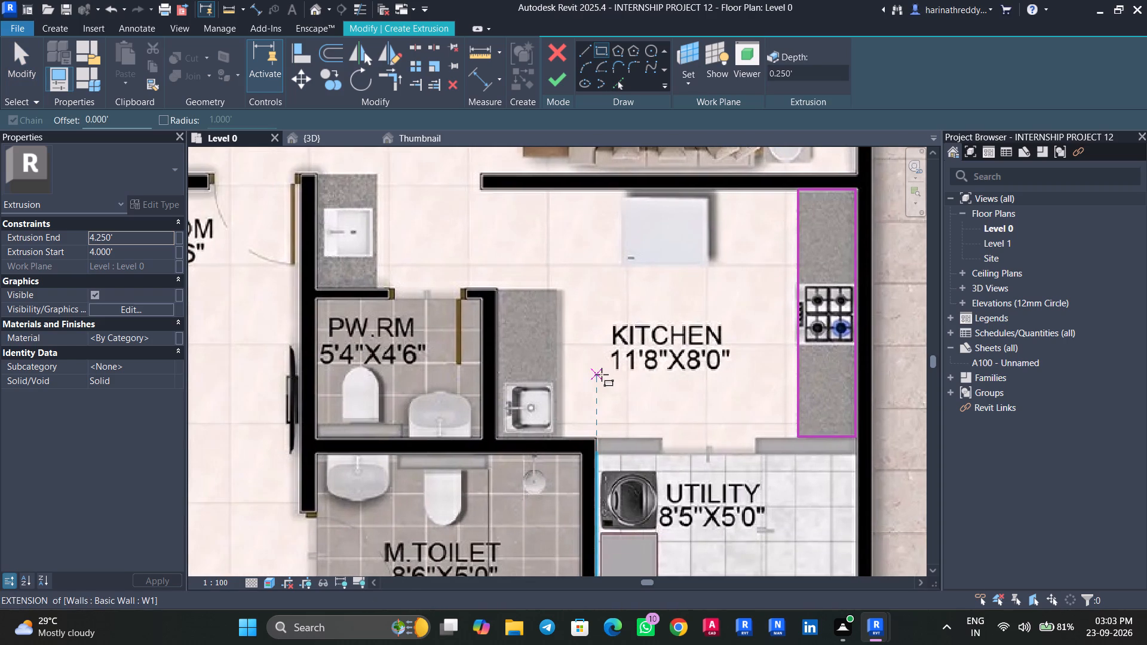
pyautogui.click(499, 288)
pyautogui.click(562, 432)
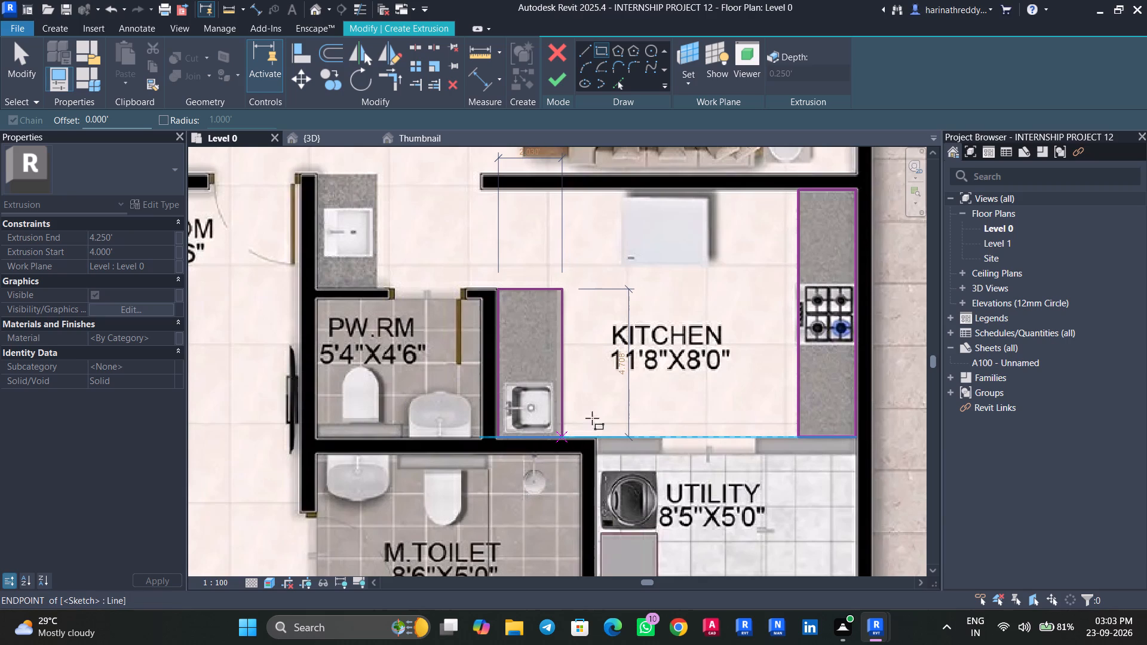
# Sketch a rectangle about 1.92' by 3.73' over unit 6's washbasin counter, just outside the powder room.
pyautogui.moveTo(599, 384); pyautogui.dragTo(774, 507, button='middle')
pyautogui.scroll(1, 705, 462)
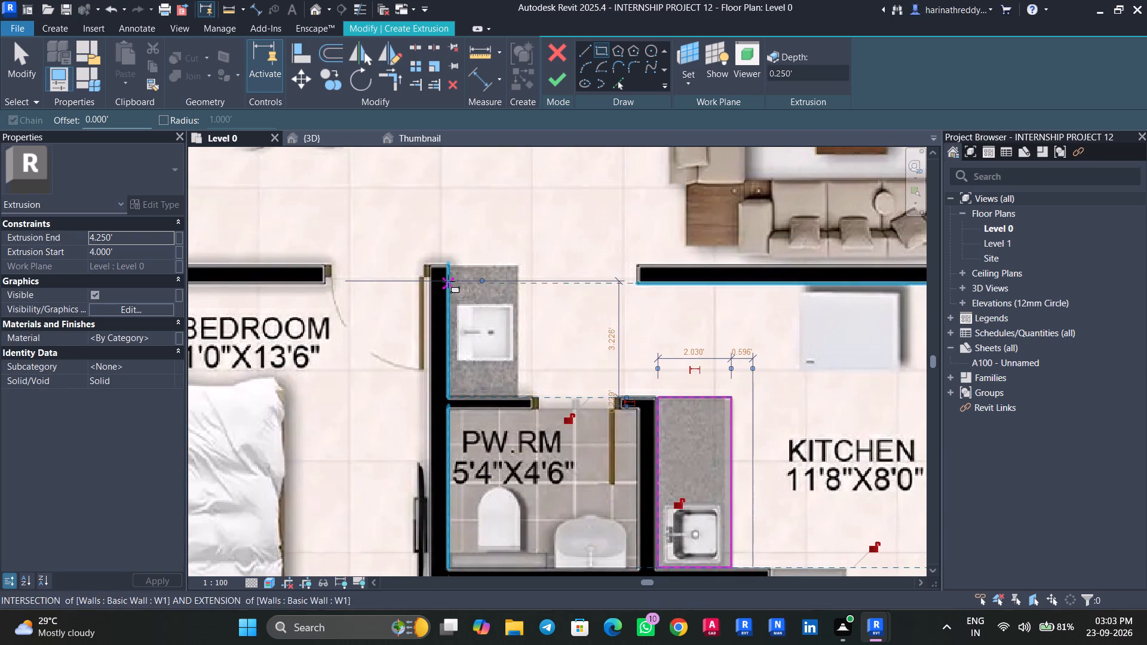
pyautogui.click(448, 268)
pyautogui.click(518, 397)
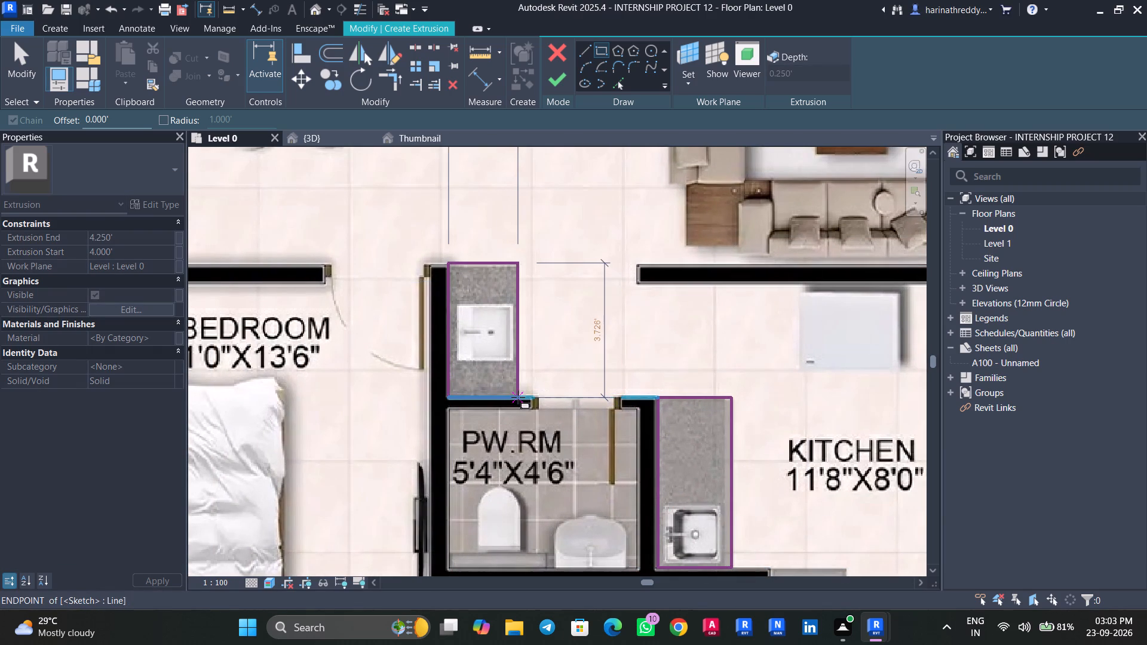
pyautogui.scroll(-11, 515, 440)
pyautogui.moveTo(551, 484); pyautogui.dragTo(553, 313, button='middle')
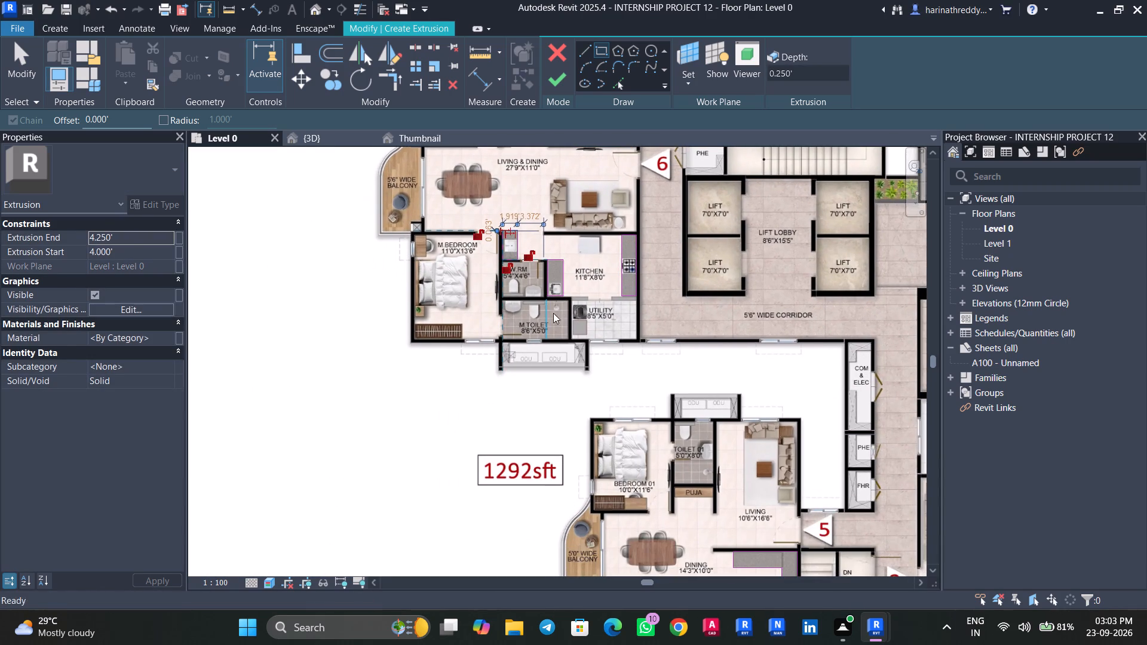
pyautogui.press('Escape')
# Finish the sketch of the counter extrusion.
pyautogui.moveTo(683, 514); pyautogui.dragTo(645, 367, button='middle')
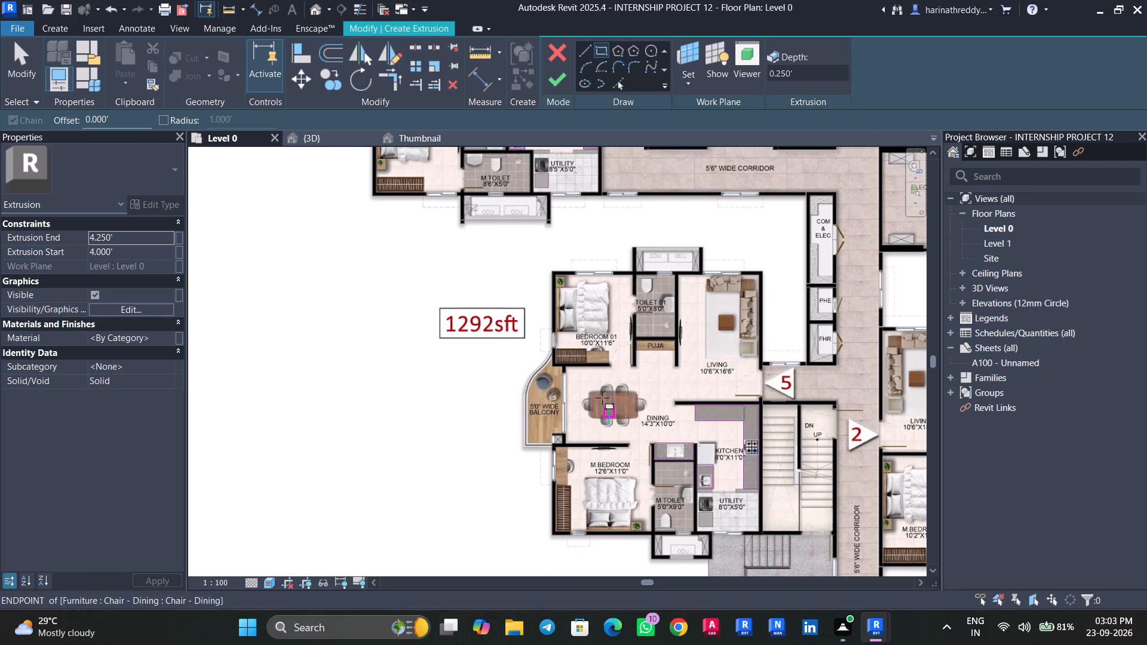
pyautogui.moveTo(551, 347); pyautogui.dragTo(566, 473, button='middle')
pyautogui.click(561, 86)
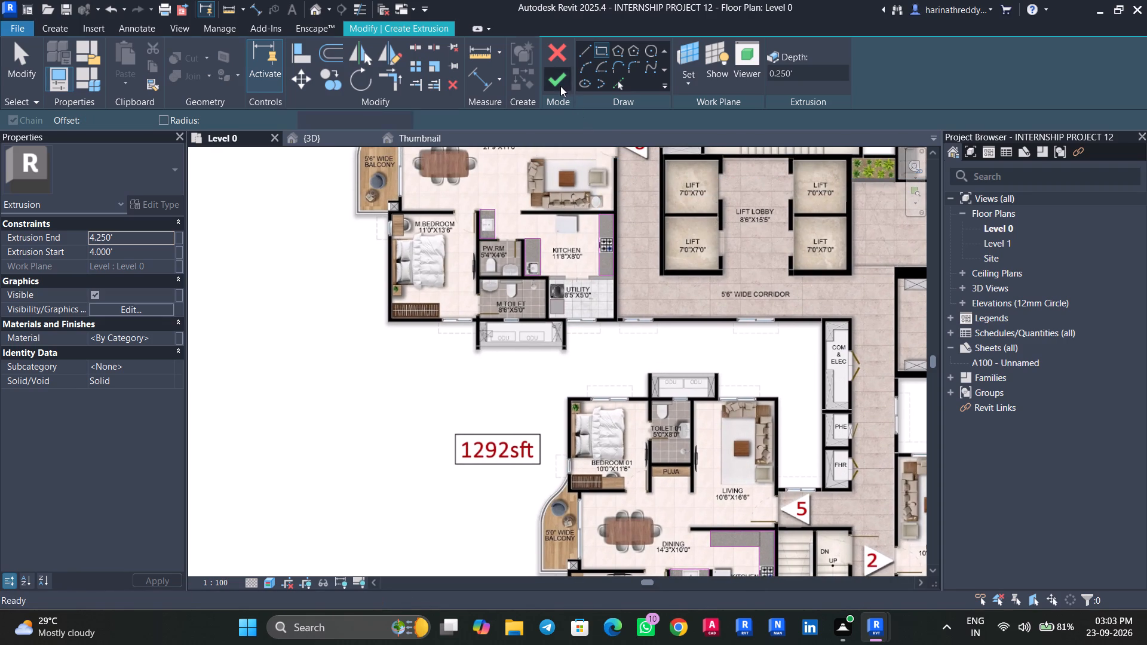
# In the 3D view, assign the OUTDOOR FLOORING material to the counter extrusion.
pyautogui.click(329, 137)
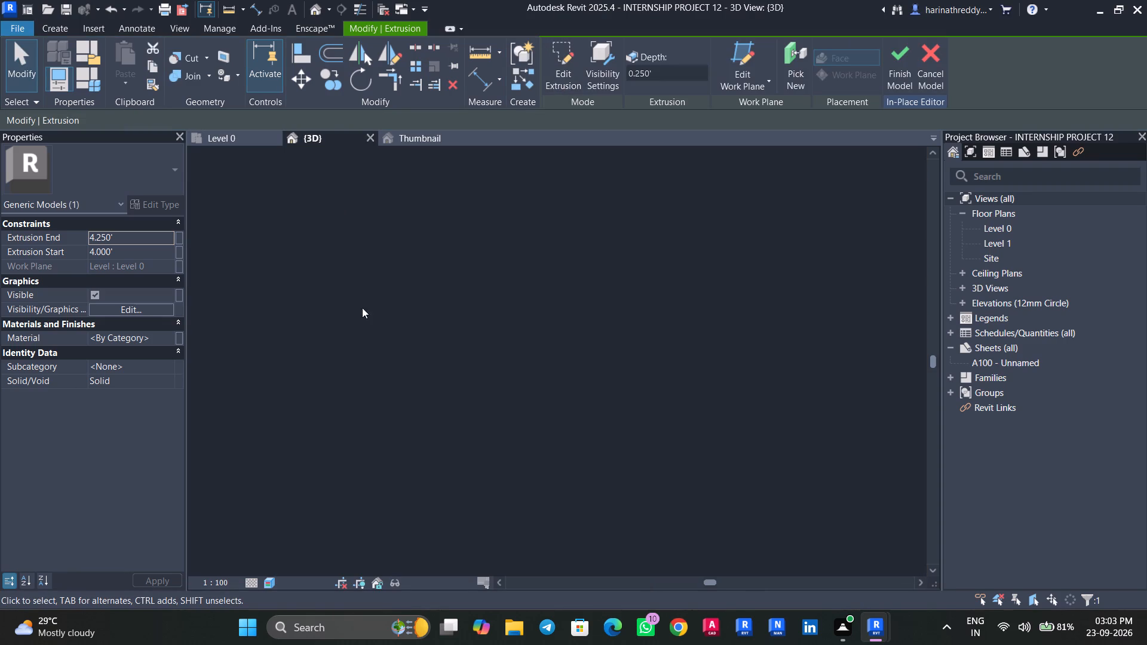
pyautogui.scroll(1, 498, 266)
pyautogui.scroll(-1, 499, 266)
pyautogui.scroll(2, 499, 266)
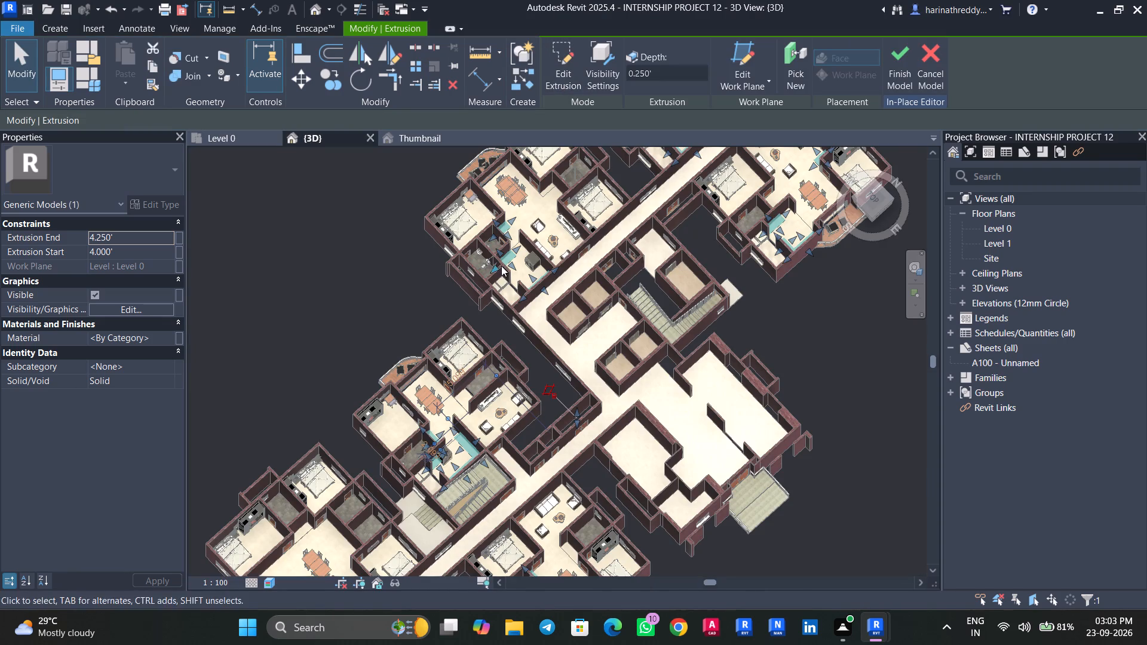
pyautogui.scroll(14, 501, 266)
pyautogui.moveTo(544, 295); pyautogui.dragTo(551, 373, button='middle')
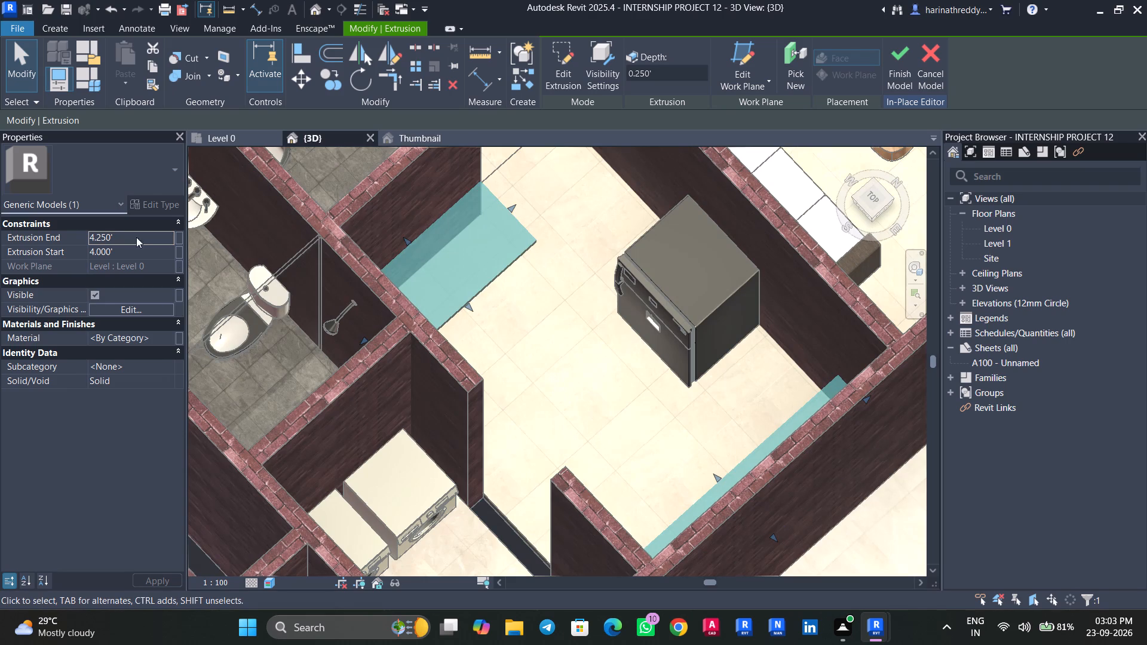
pyautogui.click(170, 340)
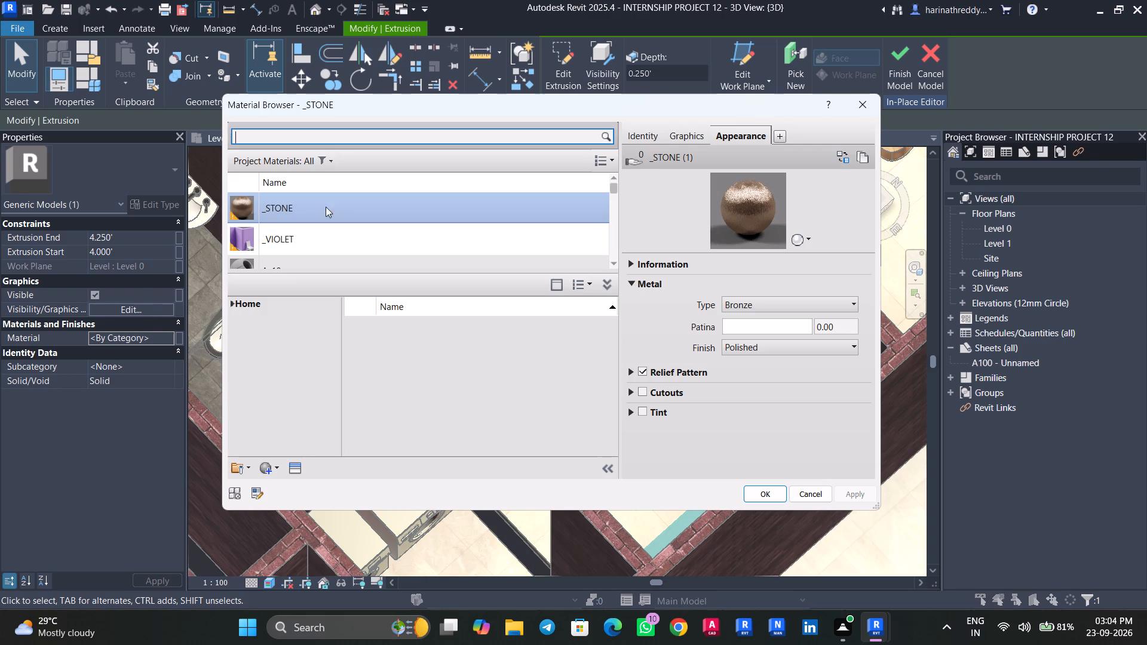
pyautogui.click(358, 139)
pyautogui.write('outdoor')
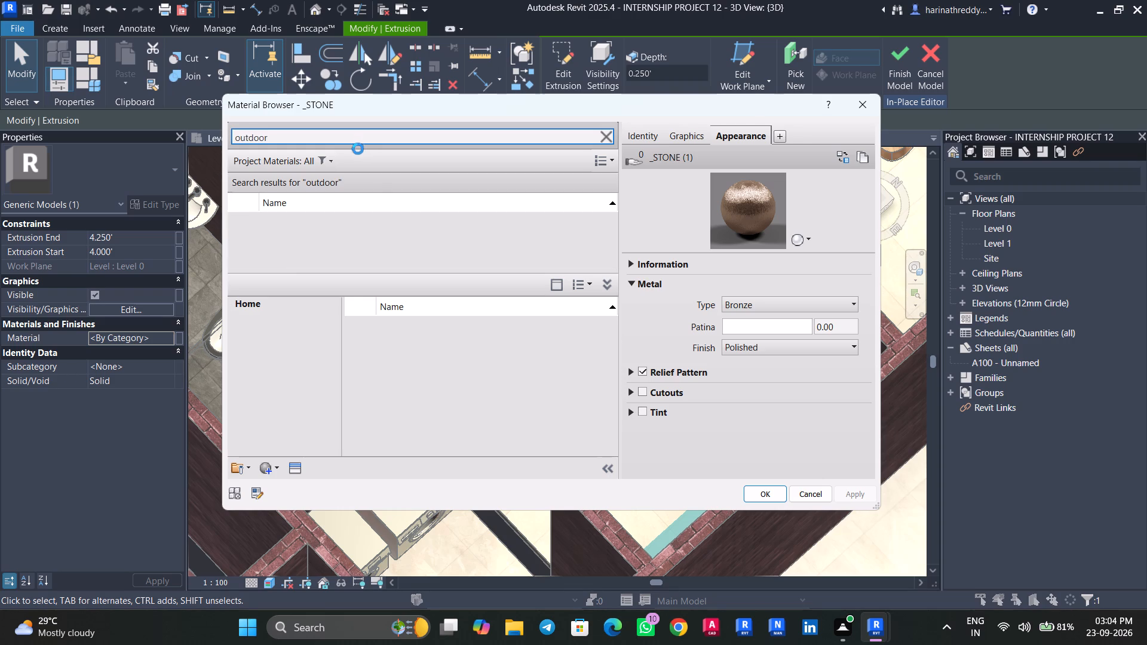
pyautogui.click(292, 220)
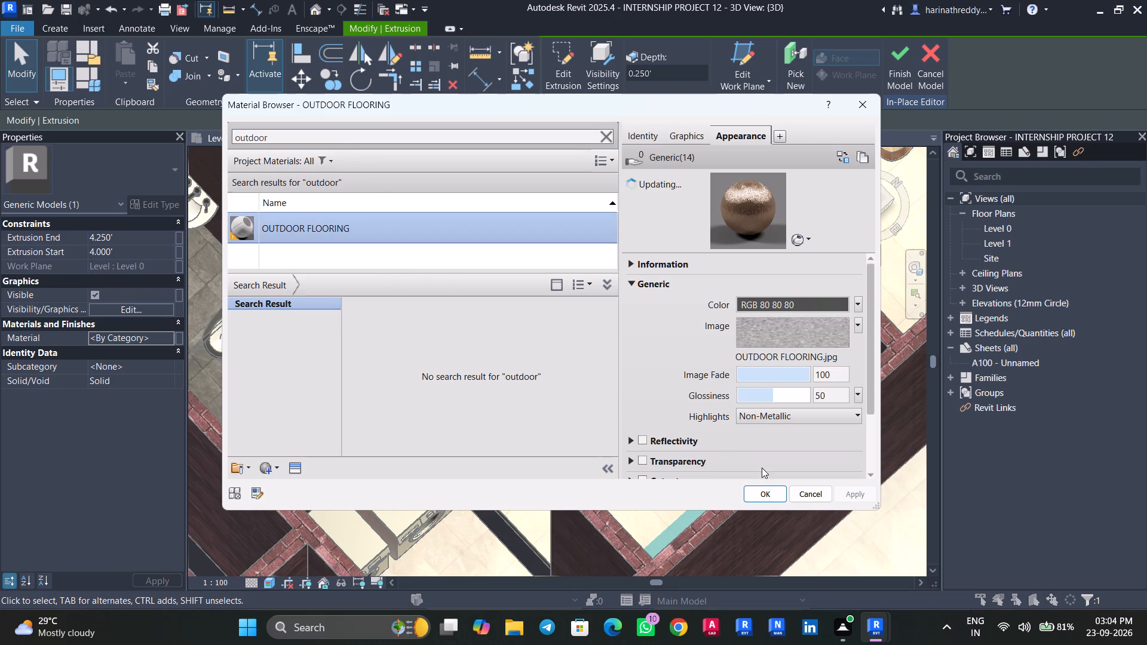
pyautogui.click(767, 490)
pyautogui.press('Escape')
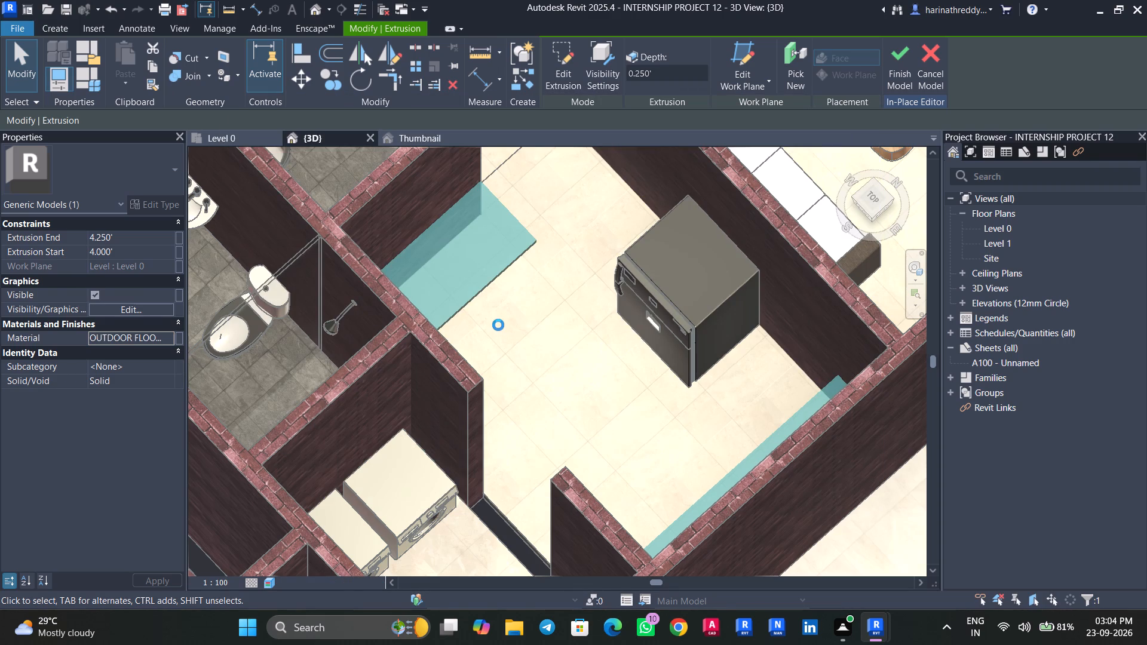
# Finish the in-place model of the counters.
pyautogui.scroll(9, 468, 299)
pyautogui.moveTo(519, 332); pyautogui.dragTo(543, 457, button='middle')
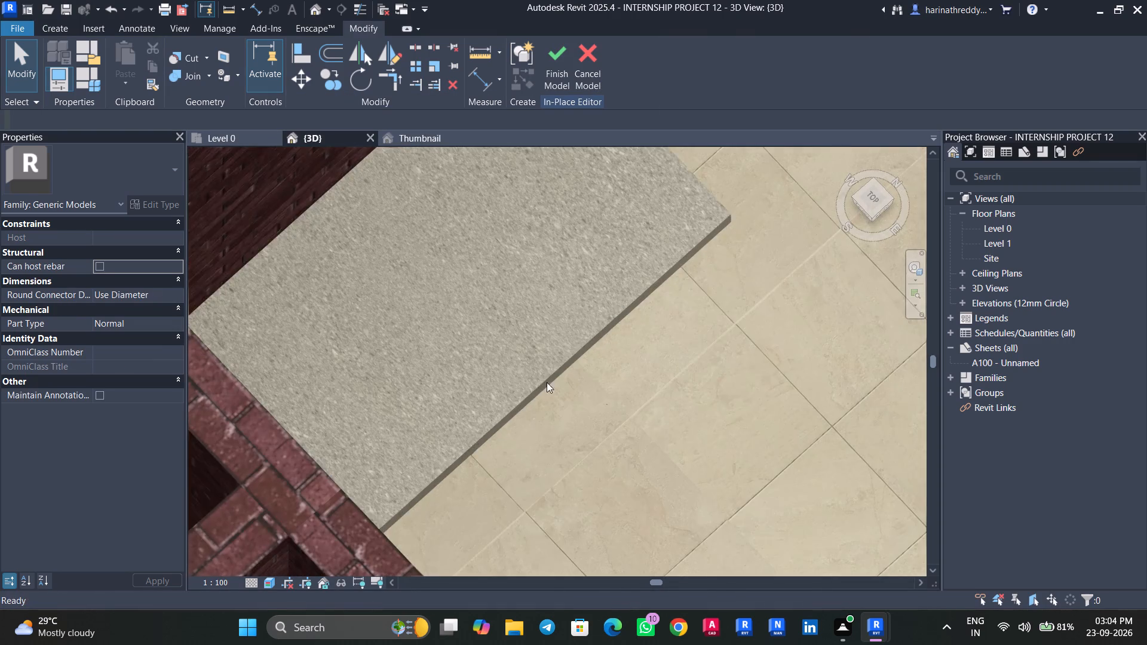
pyautogui.click(557, 93)
pyautogui.click(556, 84)
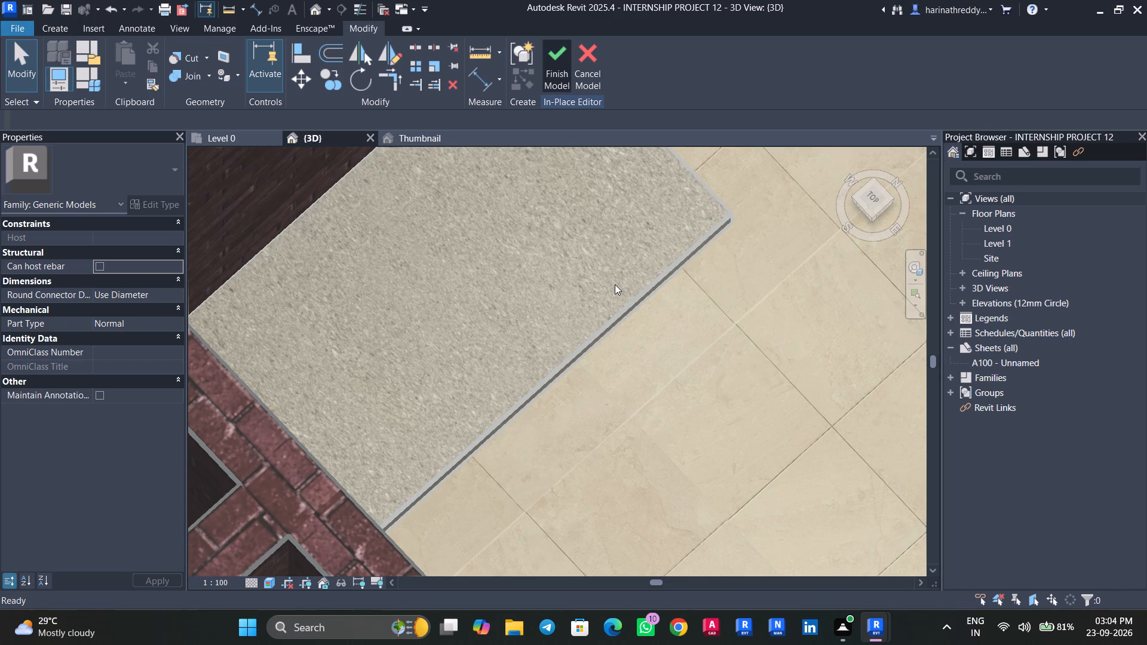
# Examine unit 6's kitchen and washbasin counters and the surrounding apartments in the 3D view.
pyautogui.scroll(-4, 652, 366)
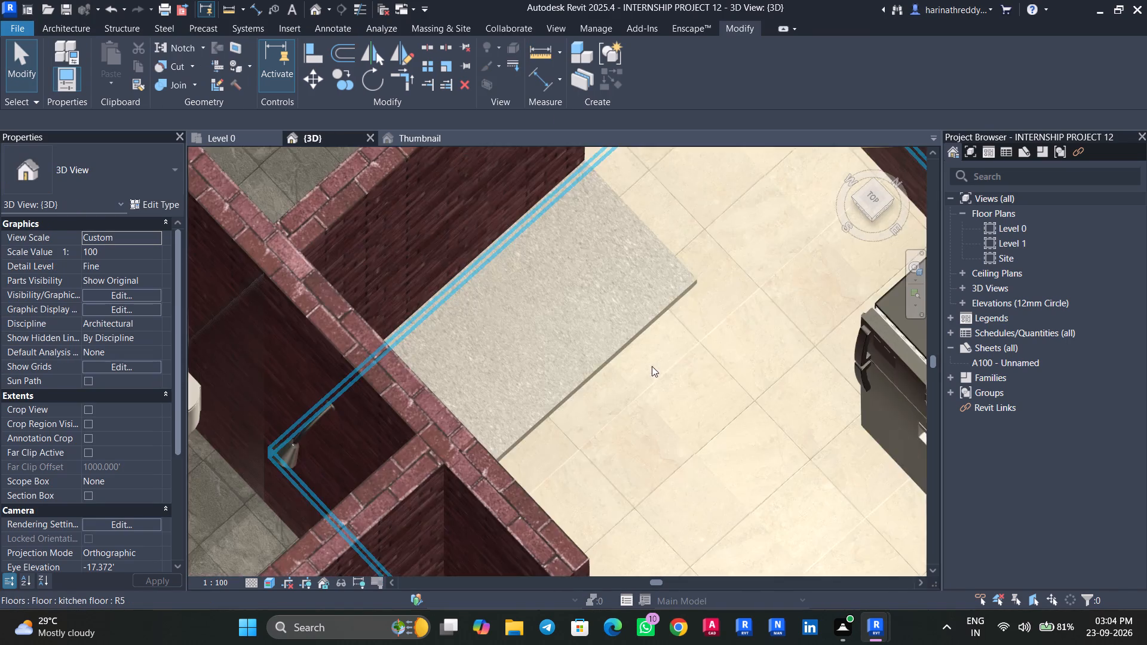
pyautogui.scroll(-5, 652, 366)
pyautogui.keyDown('shift'); pyautogui.moveTo(702, 406); pyautogui.dragTo(704, 457, button='middle'); pyautogui.keyUp('shift')
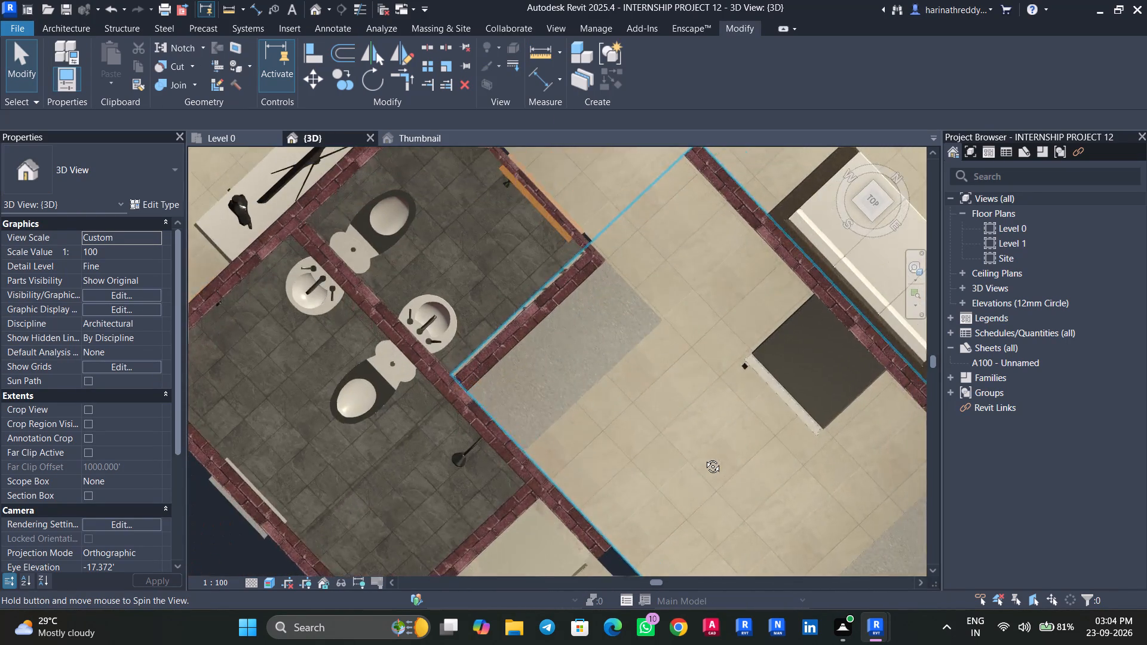
pyautogui.keyDown('shift'); pyautogui.moveTo(704, 457); pyautogui.dragTo(712, 416, button='middle'); pyautogui.keyUp('shift')
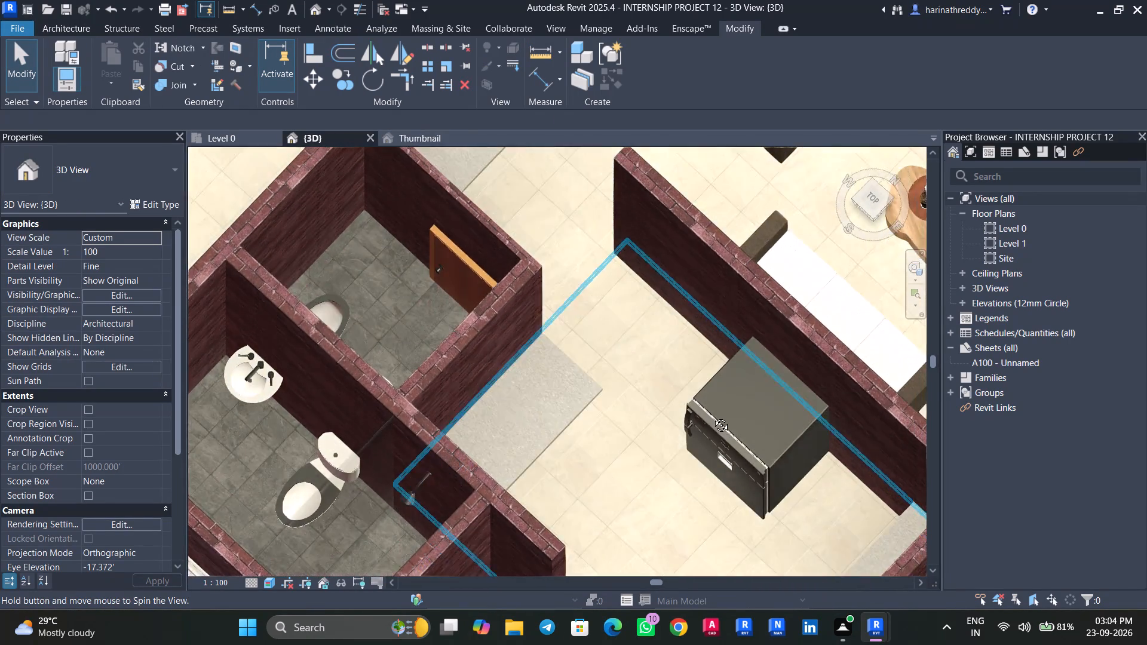
pyautogui.keyDown('shift'); pyautogui.moveTo(712, 416); pyautogui.dragTo(713, 438, button='middle'); pyautogui.keyUp('shift')
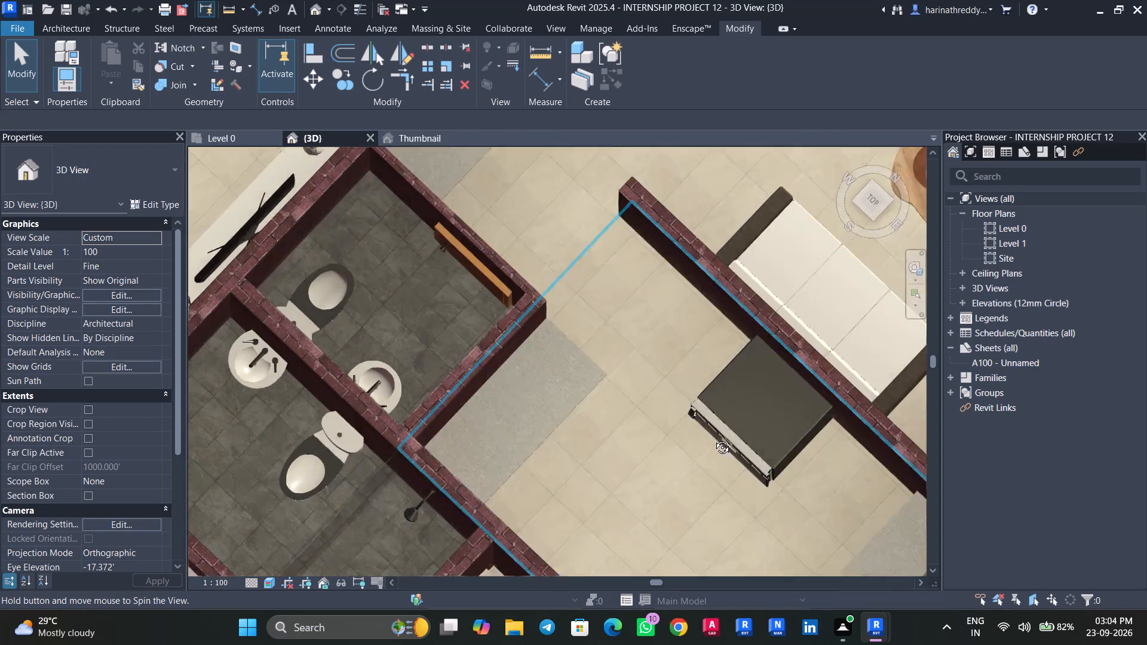
pyautogui.keyDown('shift'); pyautogui.moveTo(713, 438); pyautogui.dragTo(717, 413, button='middle'); pyautogui.keyUp('shift')
pyautogui.keyDown('shift'); pyautogui.scroll(1, 717, 413); pyautogui.keyUp('shift')
pyautogui.press('Escape')
pyautogui.press('Escape')
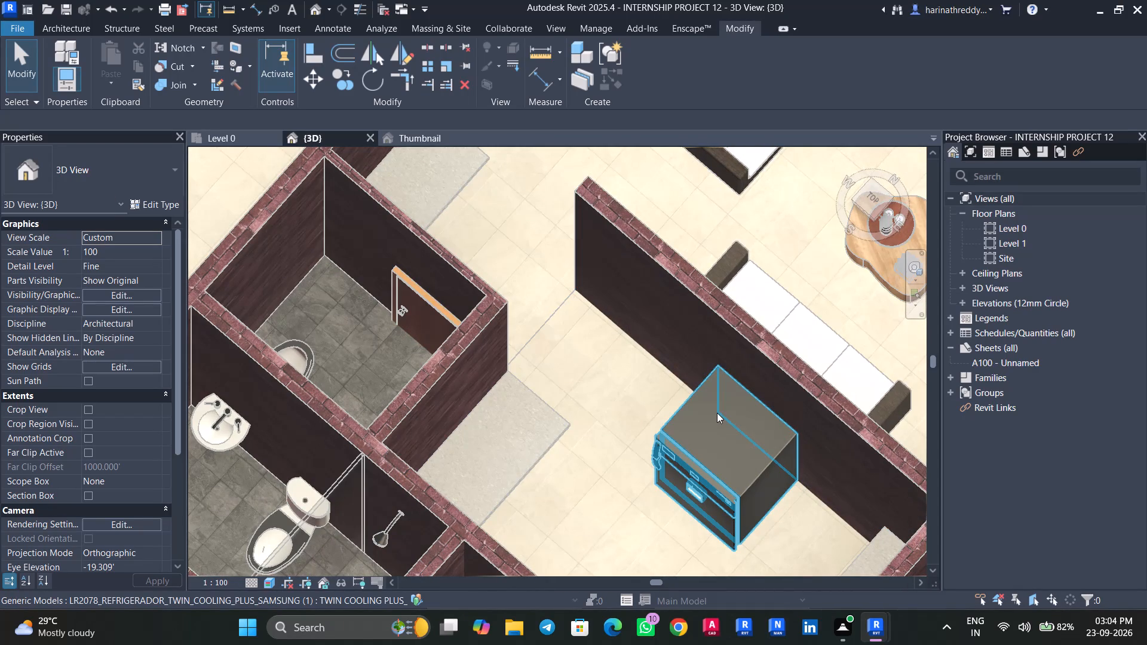
pyautogui.scroll(-9, 698, 435)
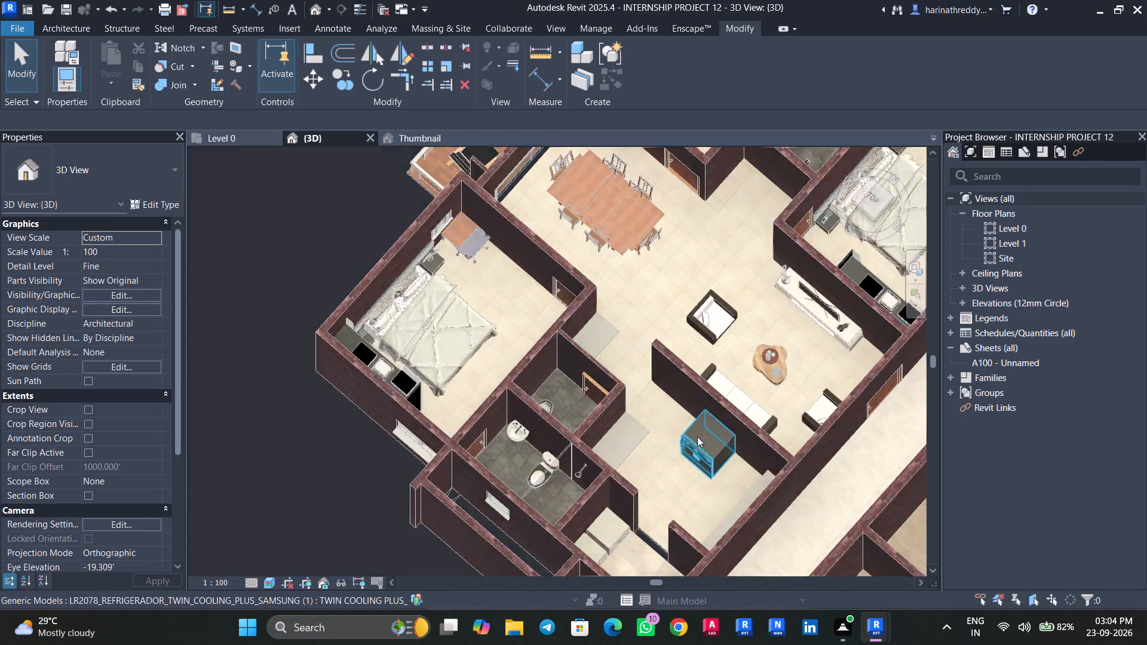
pyautogui.scroll(-1, 697, 437)
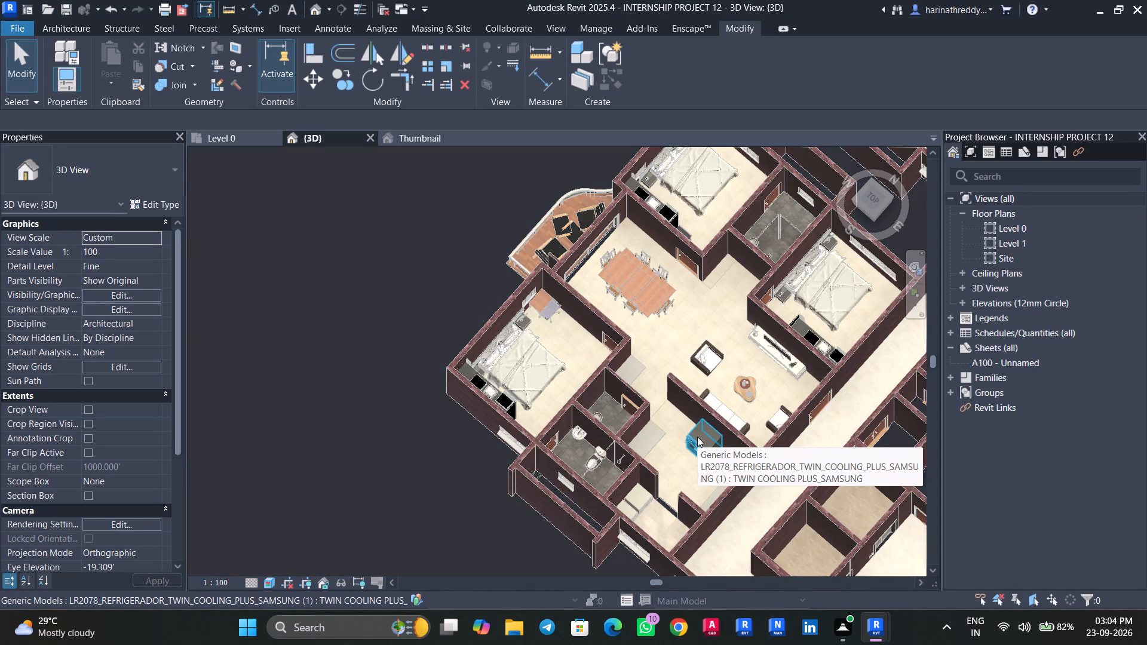
pyautogui.scroll(-4, 697, 437)
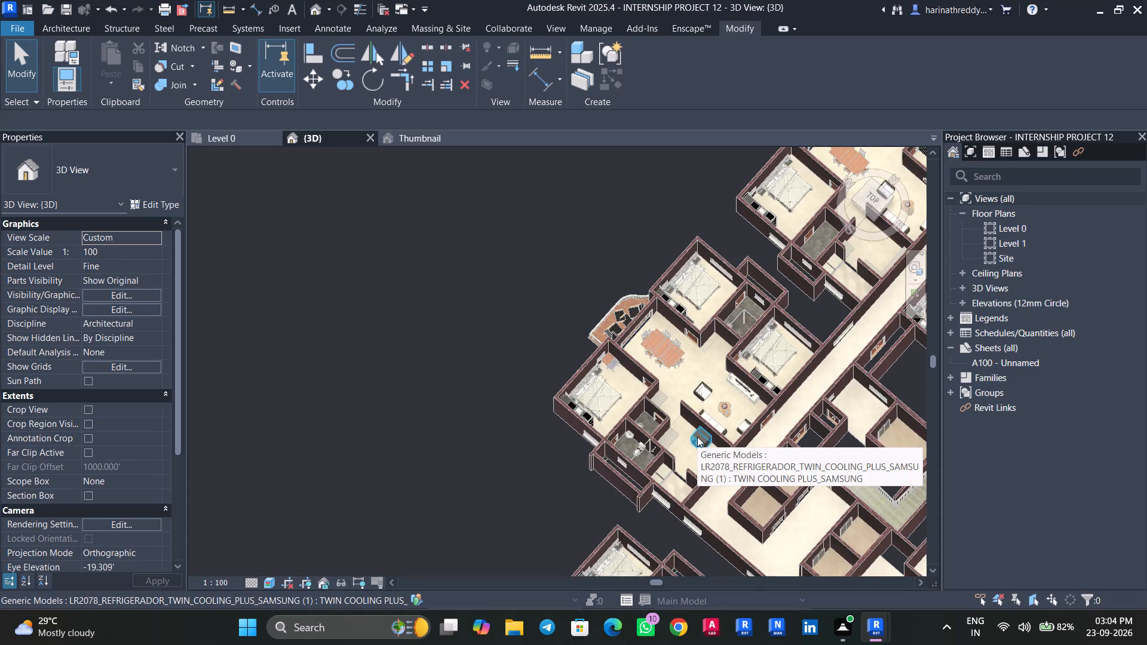
pyautogui.scroll(-3, 697, 437)
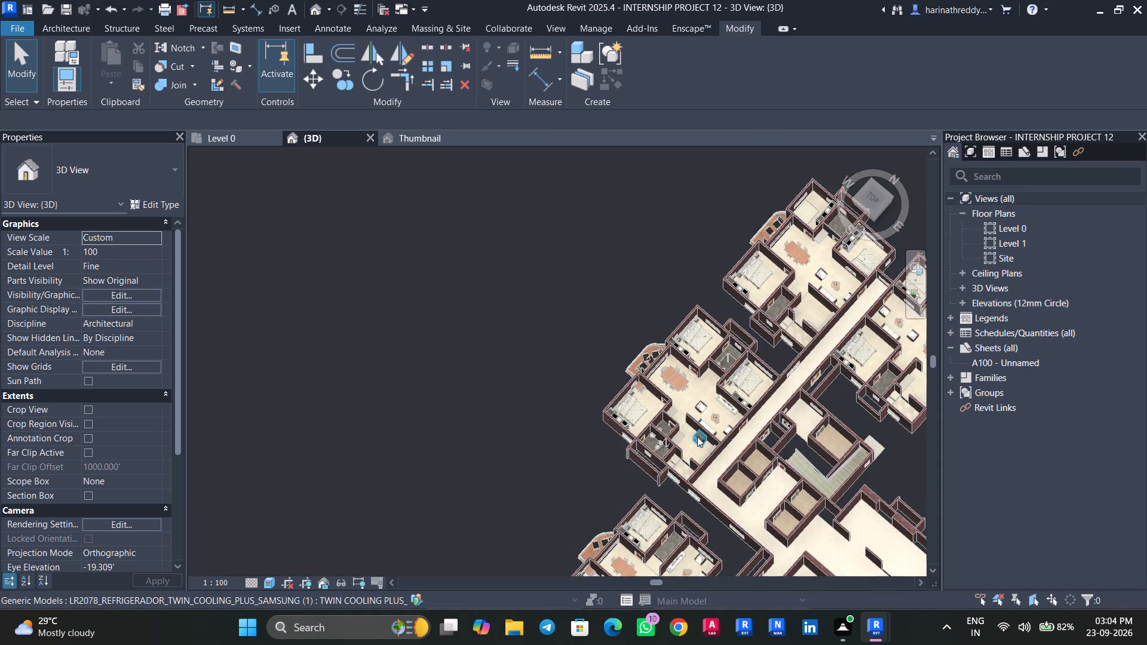
pyautogui.scroll(-2, 697, 437)
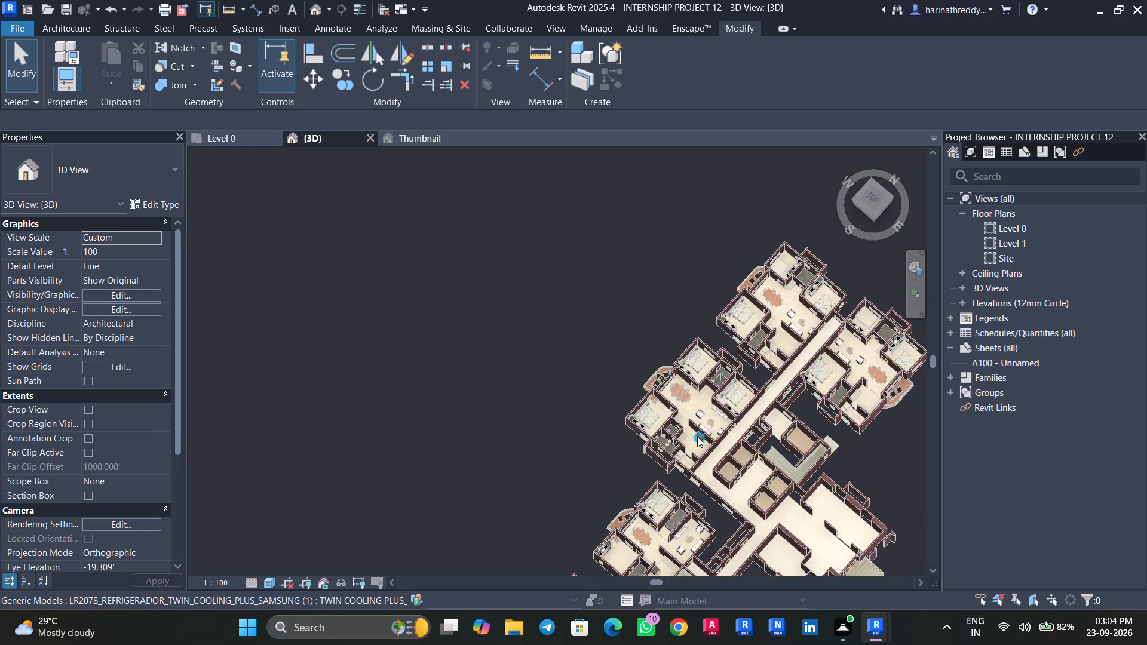
# Examine the shower partition in unit 6's toilet between the bedrooms, and the overall floor in 3D.
pyautogui.scroll(18, 734, 363)
pyautogui.scroll(5, 643, 388)
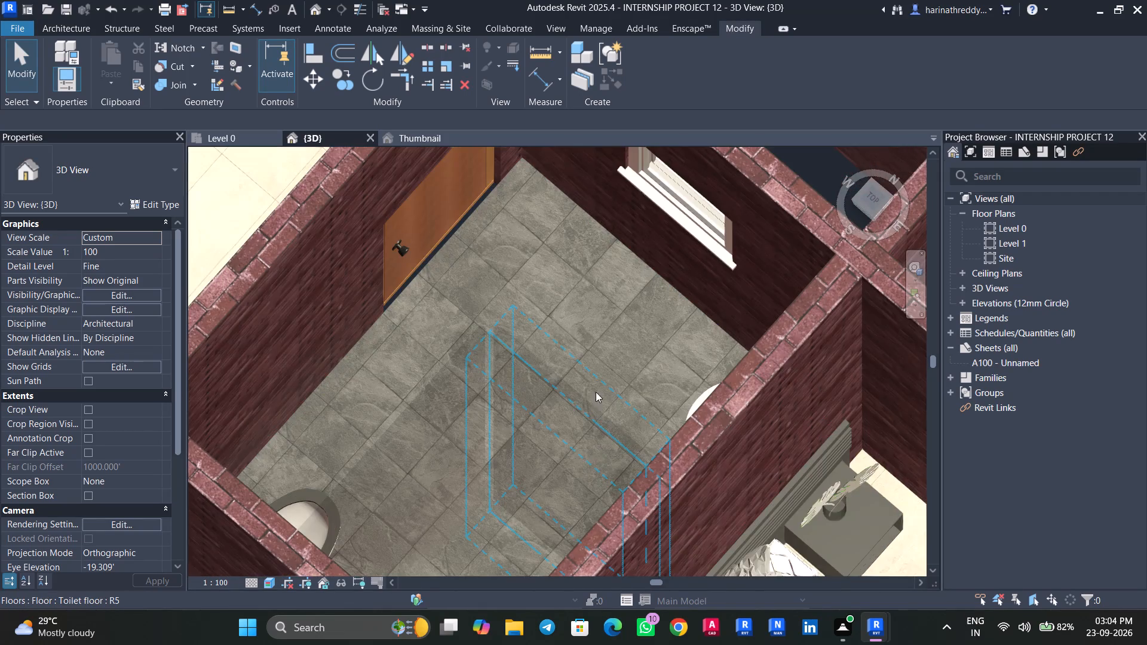
pyautogui.moveTo(588, 368); pyautogui.dragTo(654, 297, button='middle')
pyautogui.press('Escape')
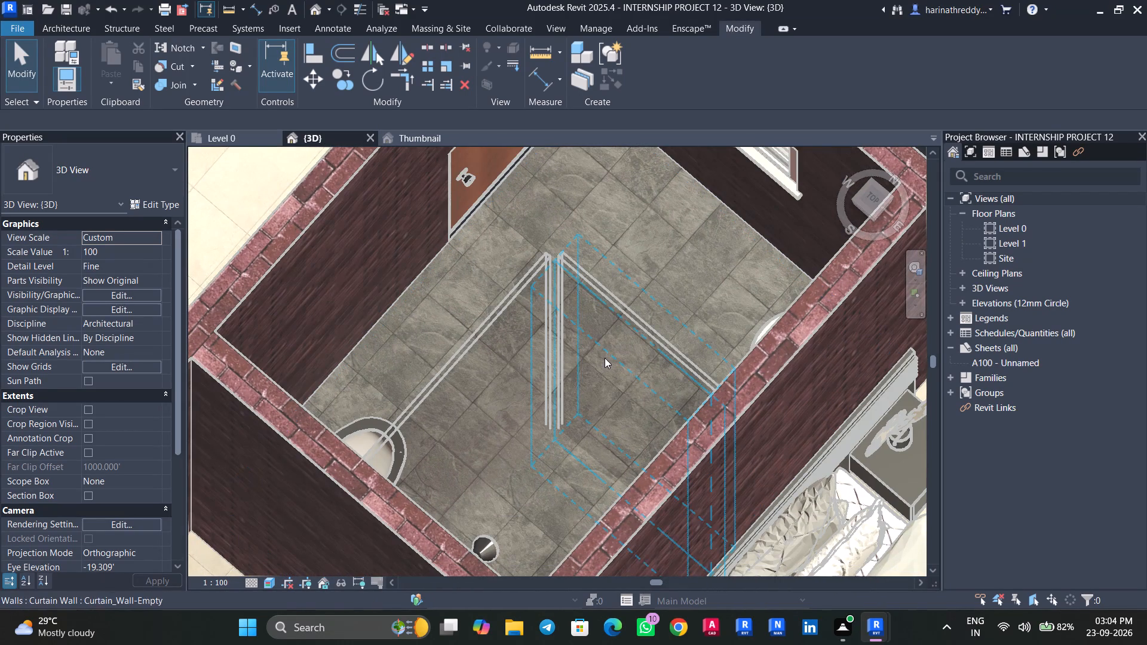
pyautogui.press('Escape')
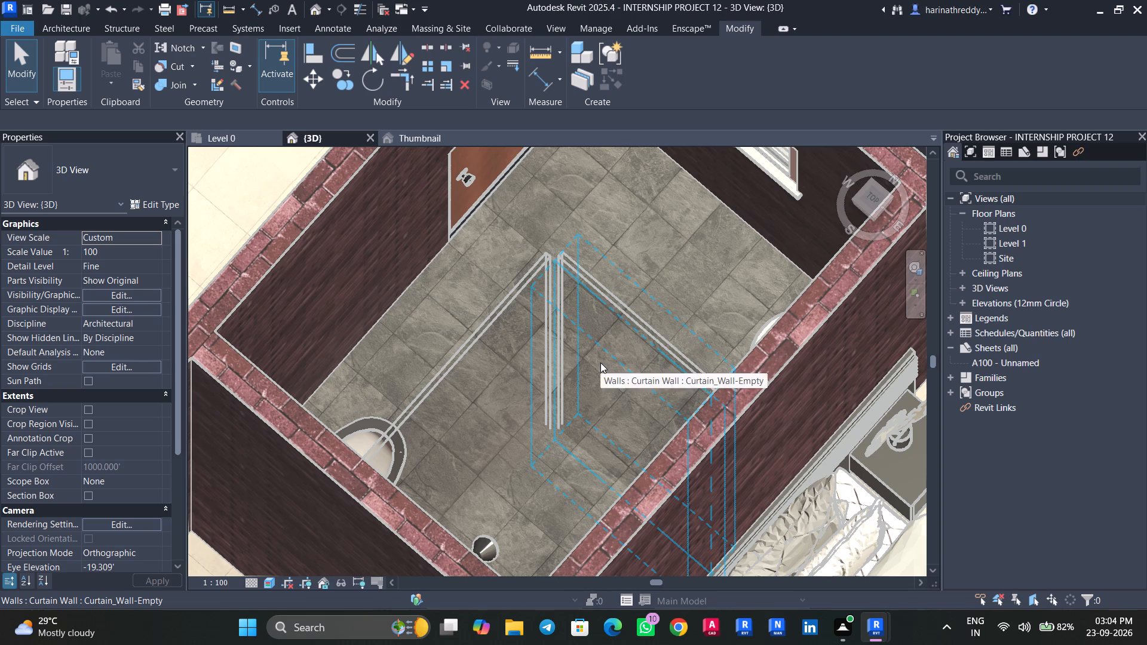
pyautogui.scroll(-3, 599, 365)
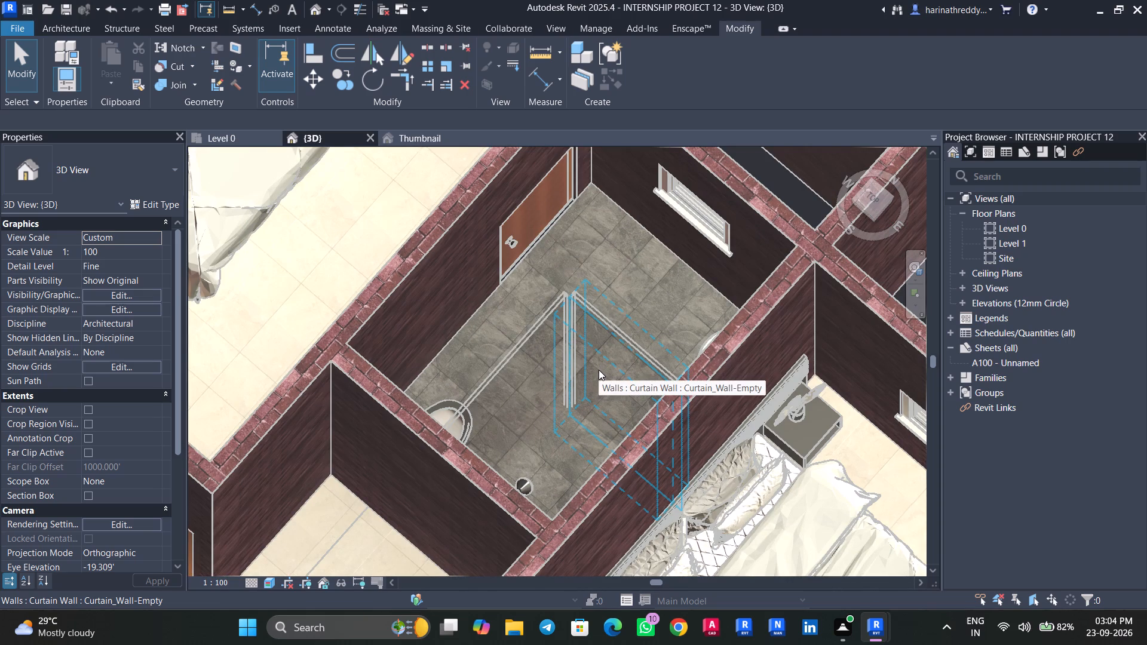
pyautogui.scroll(-2, 599, 370)
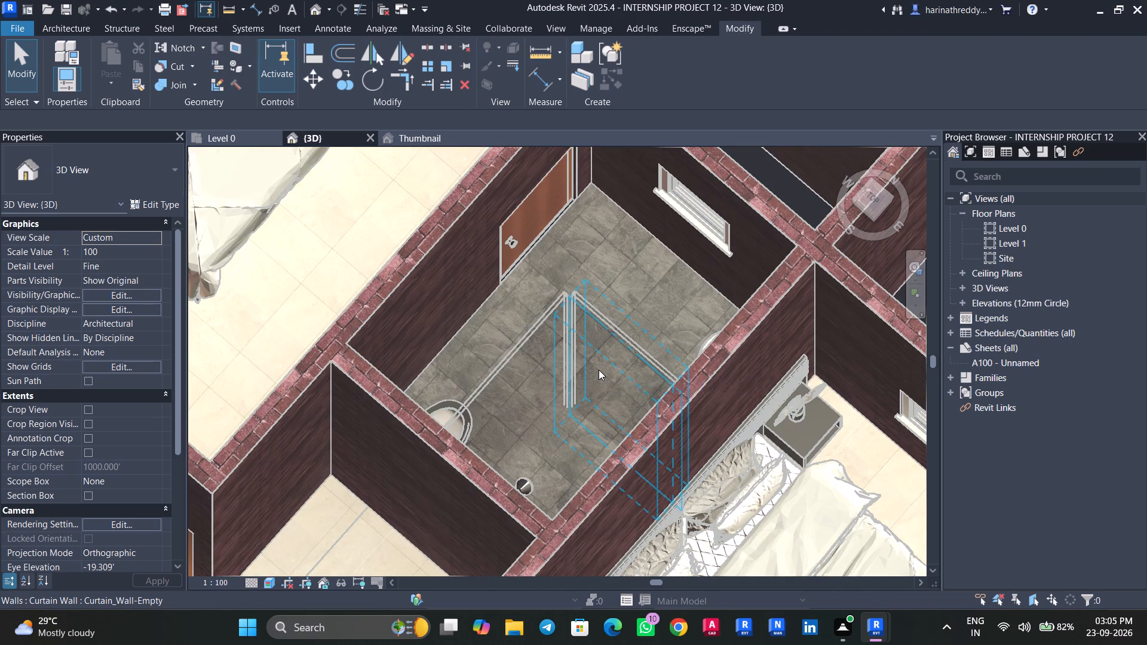
pyautogui.scroll(-14, 599, 370)
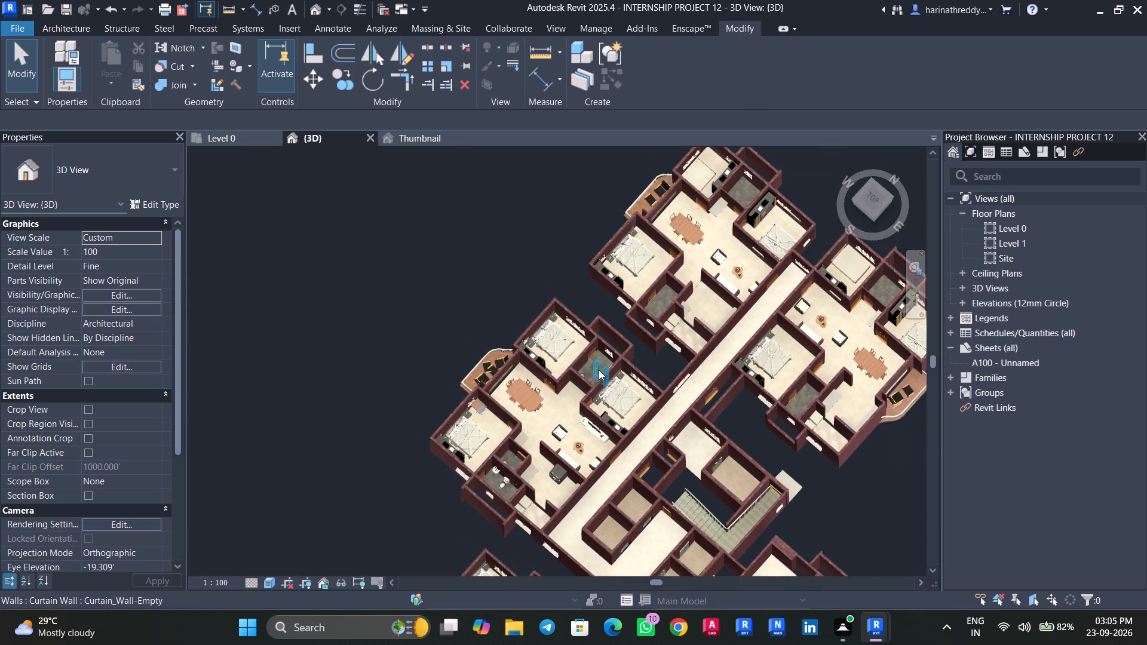
pyautogui.moveTo(915, 511); pyautogui.dragTo(868, 463, button='middle')
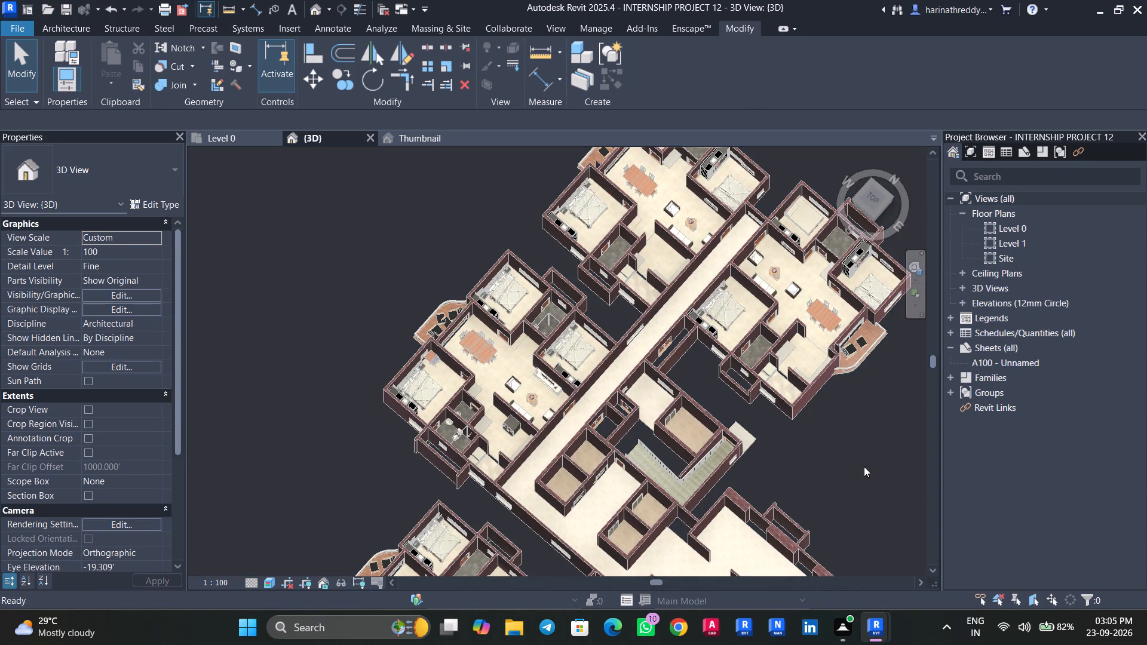
# Examine the toilets and surrounding apartments near the lifts and staircase in the 3D view.
pyautogui.moveTo(864, 466); pyautogui.dragTo(842, 365, button='middle')
pyautogui.scroll(5, 752, 238)
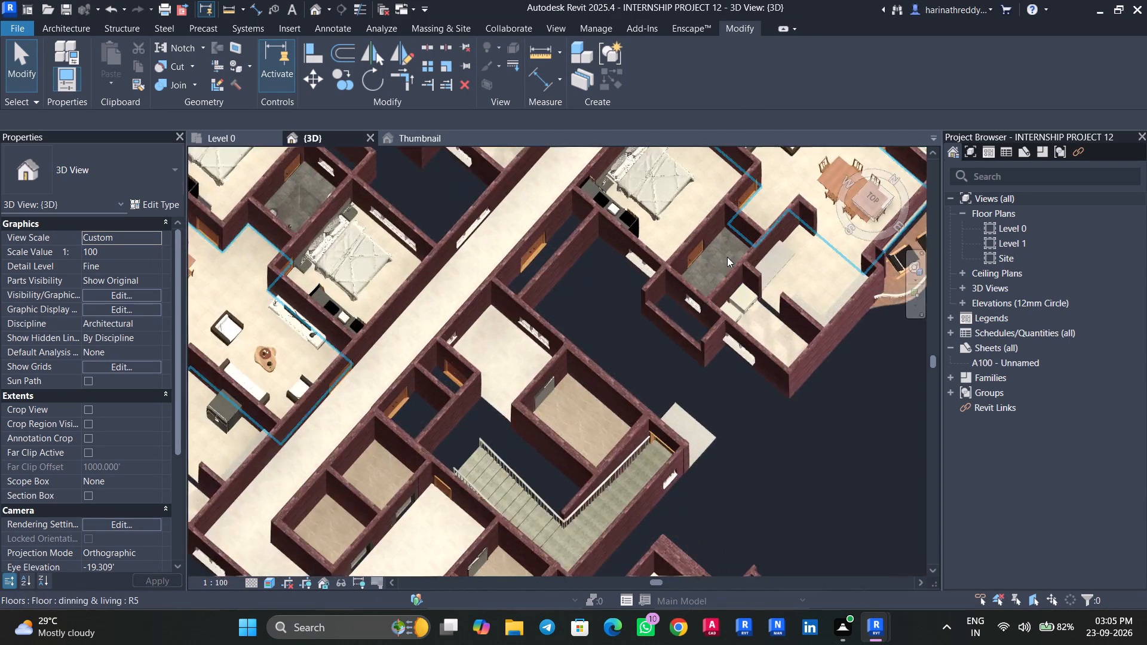
pyautogui.scroll(9, 727, 257)
pyautogui.keyDown('shift'); pyautogui.moveTo(692, 280); pyautogui.dragTo(694, 319, button='middle'); pyautogui.keyUp('shift')
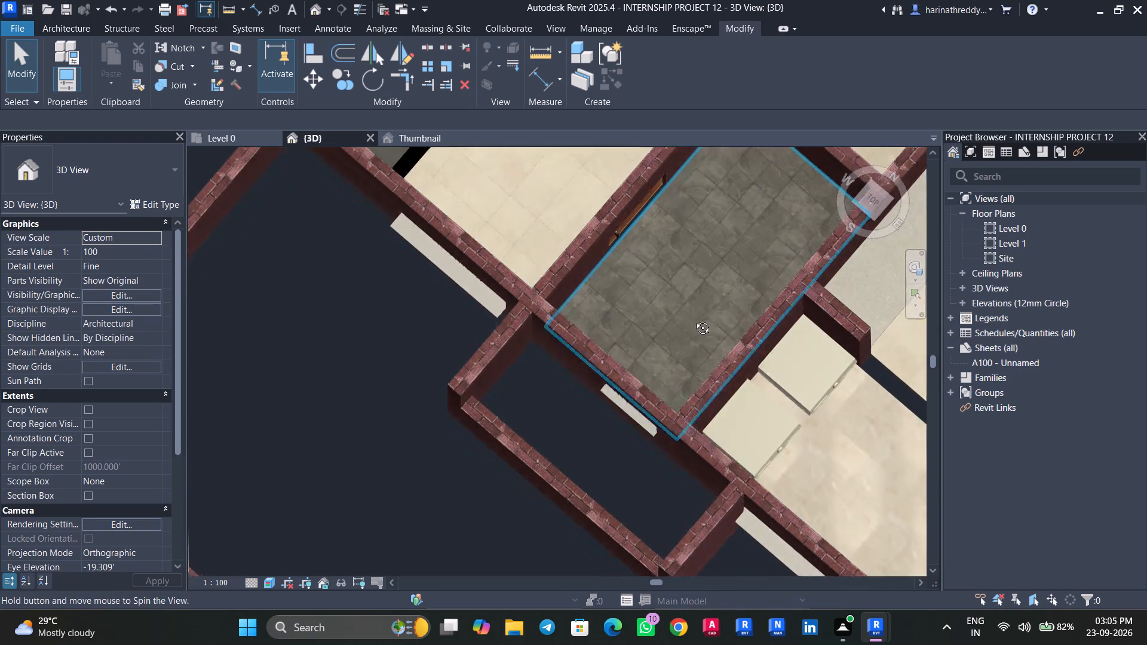
pyautogui.keyDown('shift'); pyautogui.moveTo(694, 319); pyautogui.dragTo(701, 240, button='middle'); pyautogui.keyUp('shift')
pyautogui.scroll(-6, 644, 322)
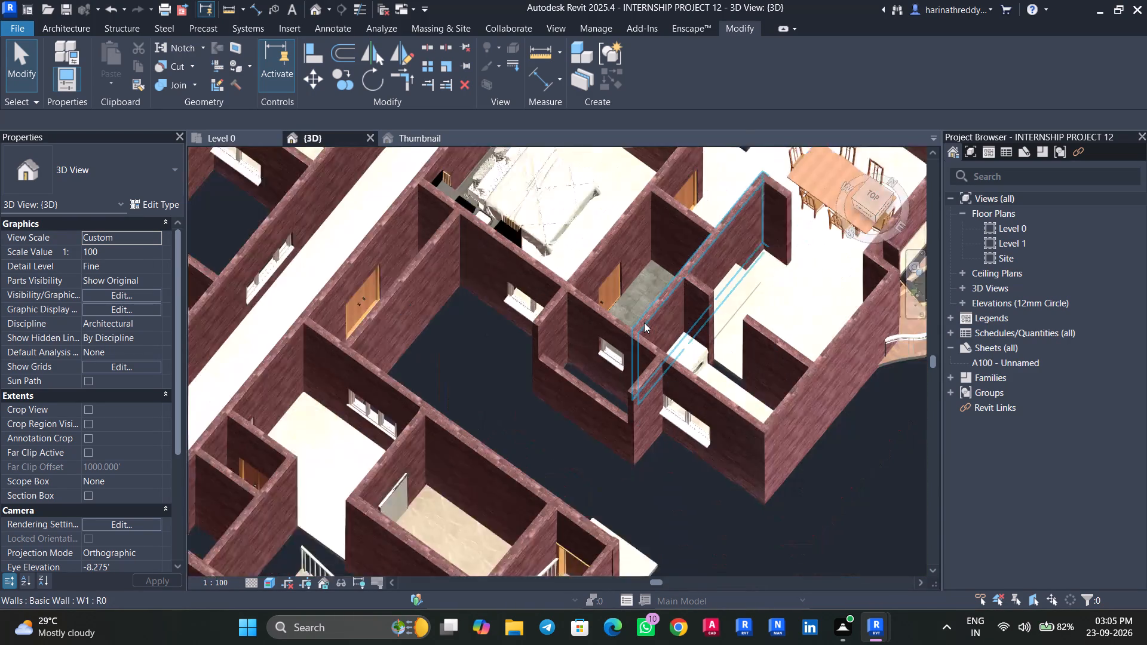
pyautogui.scroll(-6, 644, 322)
pyautogui.moveTo(720, 469); pyautogui.dragTo(730, 454, button='middle')
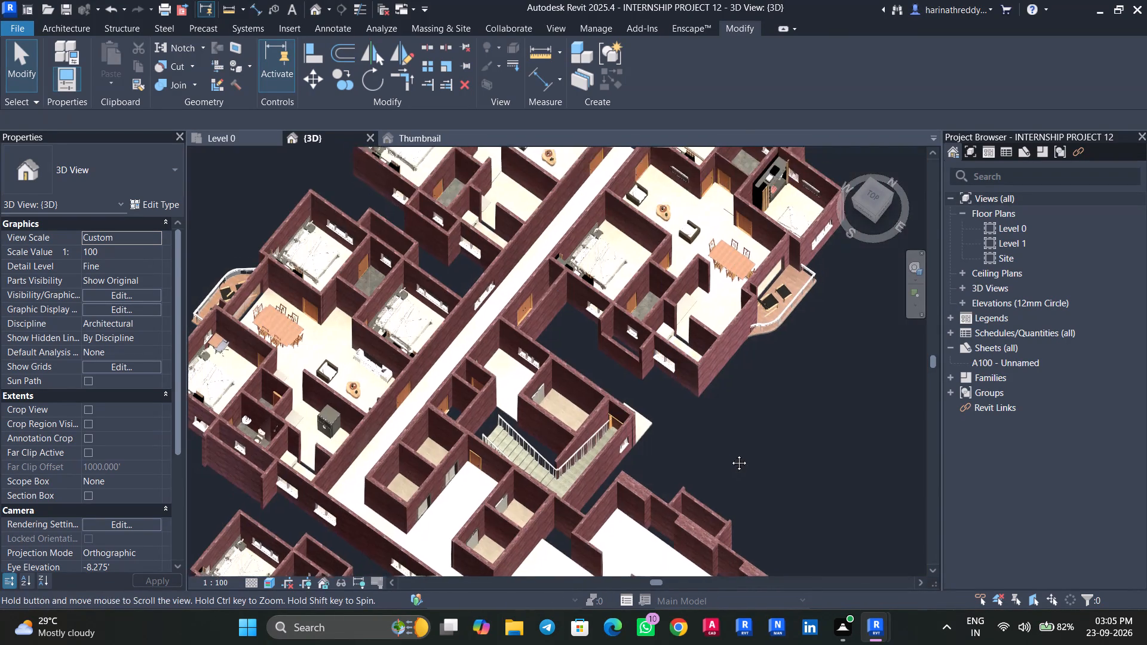
pyautogui.moveTo(730, 454); pyautogui.dragTo(797, 384, button='middle')
# In the Level 0 plan, examine the shower area of the 8'6"x5'0" M.Toilet beside the utility.
pyautogui.click(235, 140)
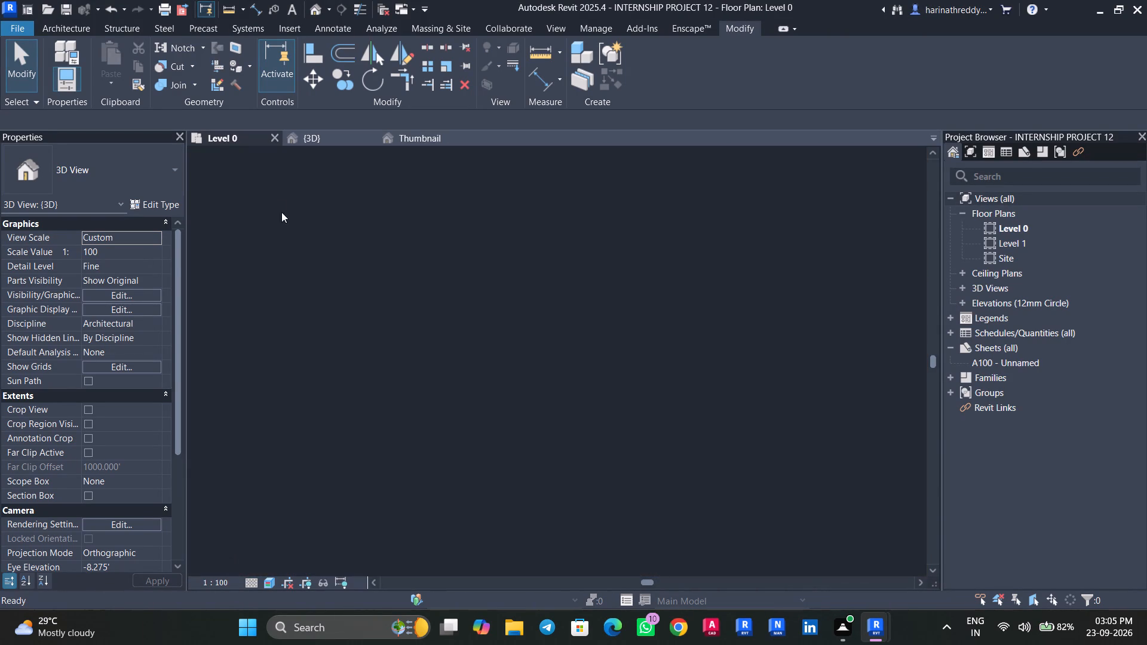
pyautogui.scroll(3, 519, 282)
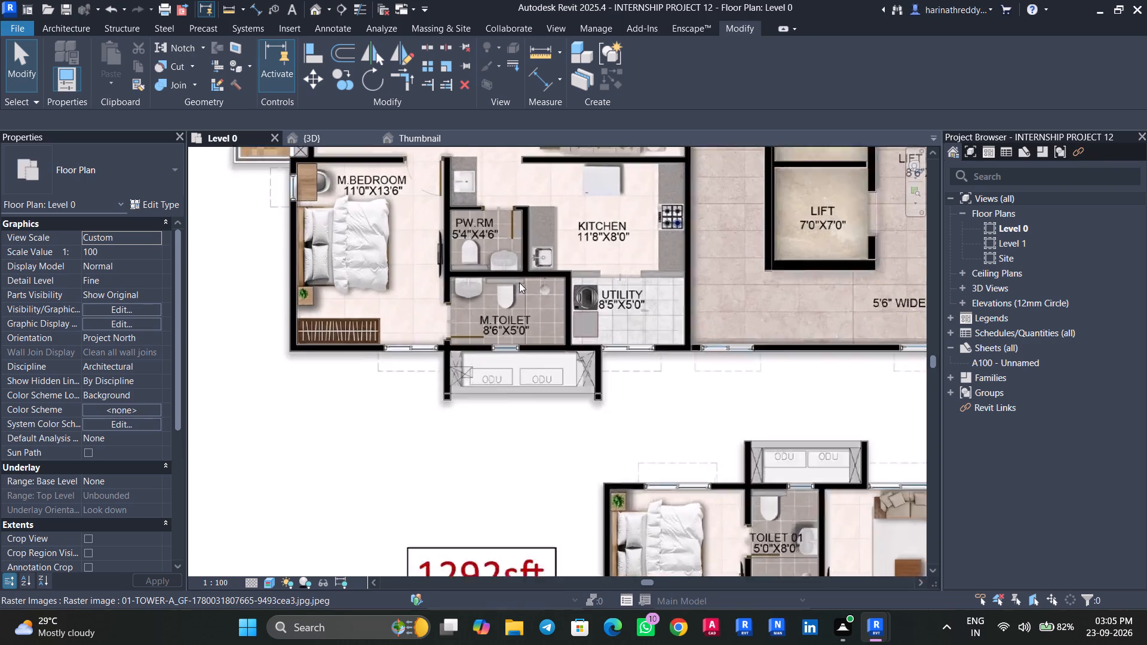
pyautogui.scroll(6, 519, 282)
pyautogui.press('Tab')
pyautogui.press('Tab')
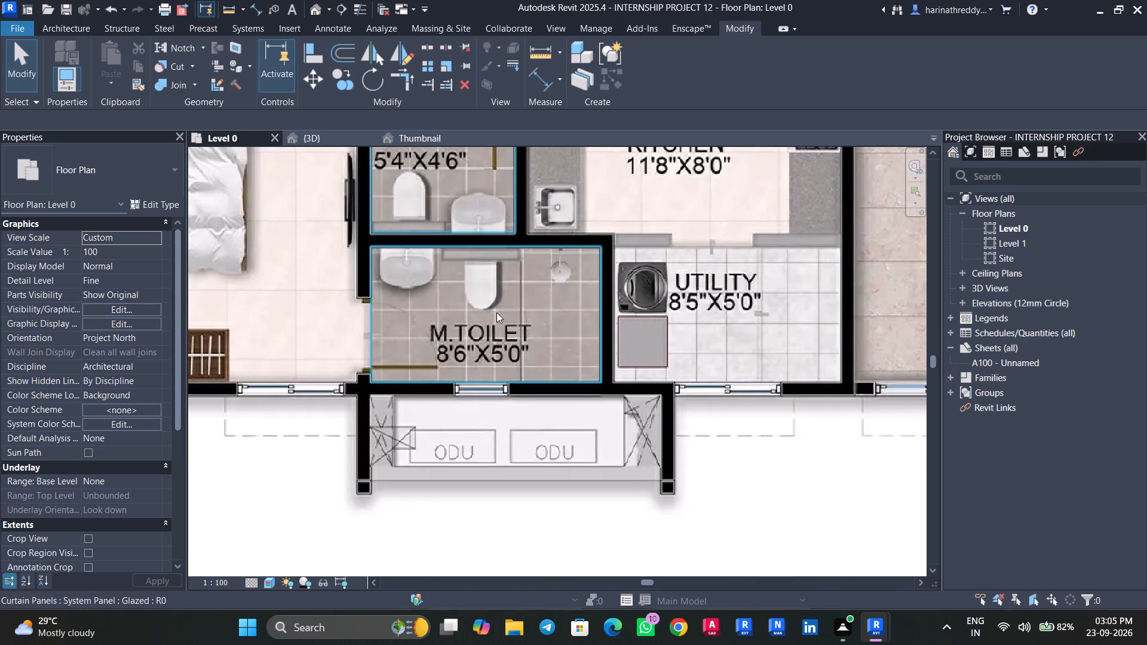
pyautogui.scroll(-3, 468, 423)
pyautogui.scroll(1, 468, 424)
pyautogui.scroll(-3, 468, 424)
pyautogui.scroll(1, 470, 423)
pyautogui.scroll(-1, 470, 423)
pyautogui.moveTo(488, 492); pyautogui.dragTo(485, 233, button='middle')
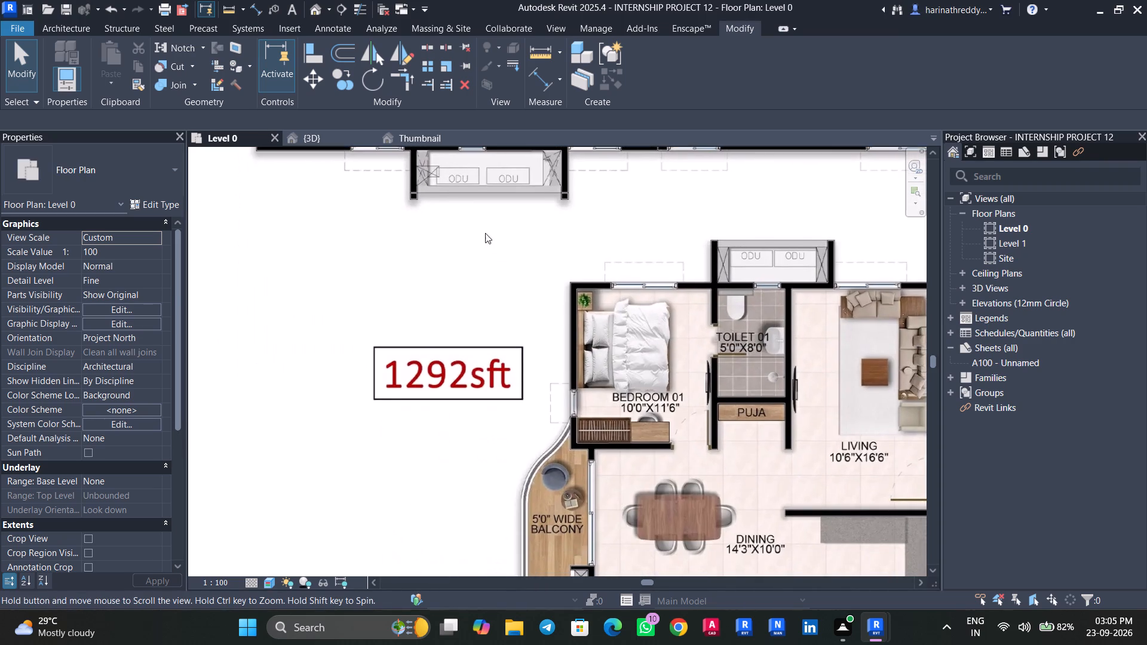
# Draw a Curtain_Wall-Empty shower partition about 5 ft long across unit 5's Toilet 01, between the washbasin and the shower.
pyautogui.moveTo(455, 443); pyautogui.dragTo(318, 393, button='middle')
pyautogui.scroll(6, 566, 322)
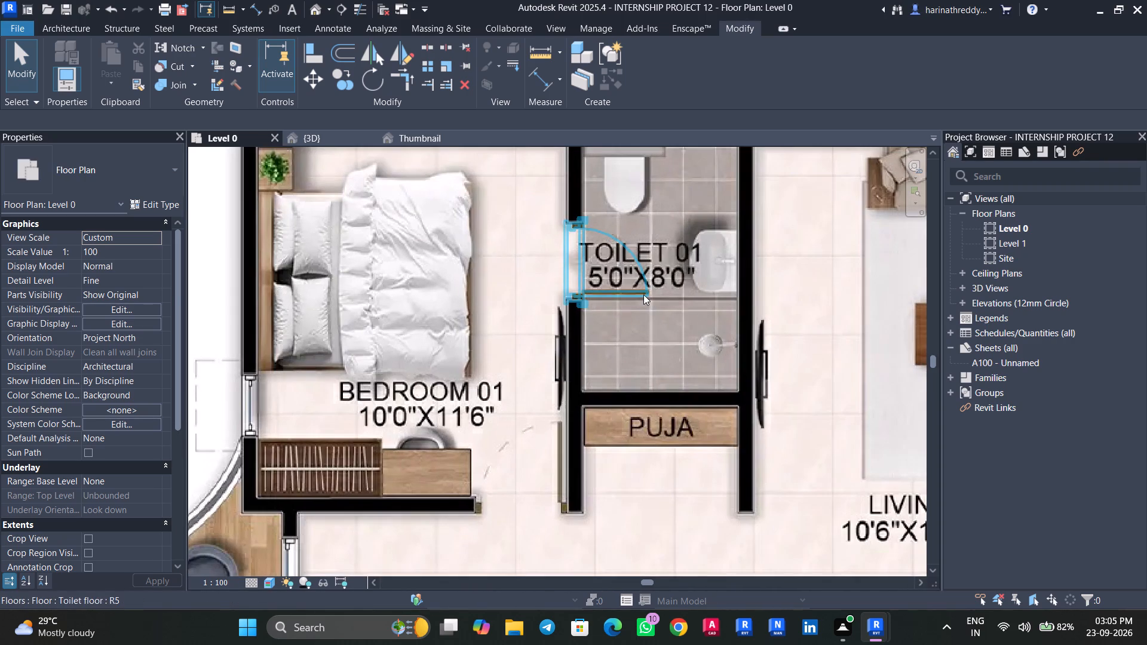
pyautogui.scroll(3, 714, 297)
pyautogui.press('Tab')
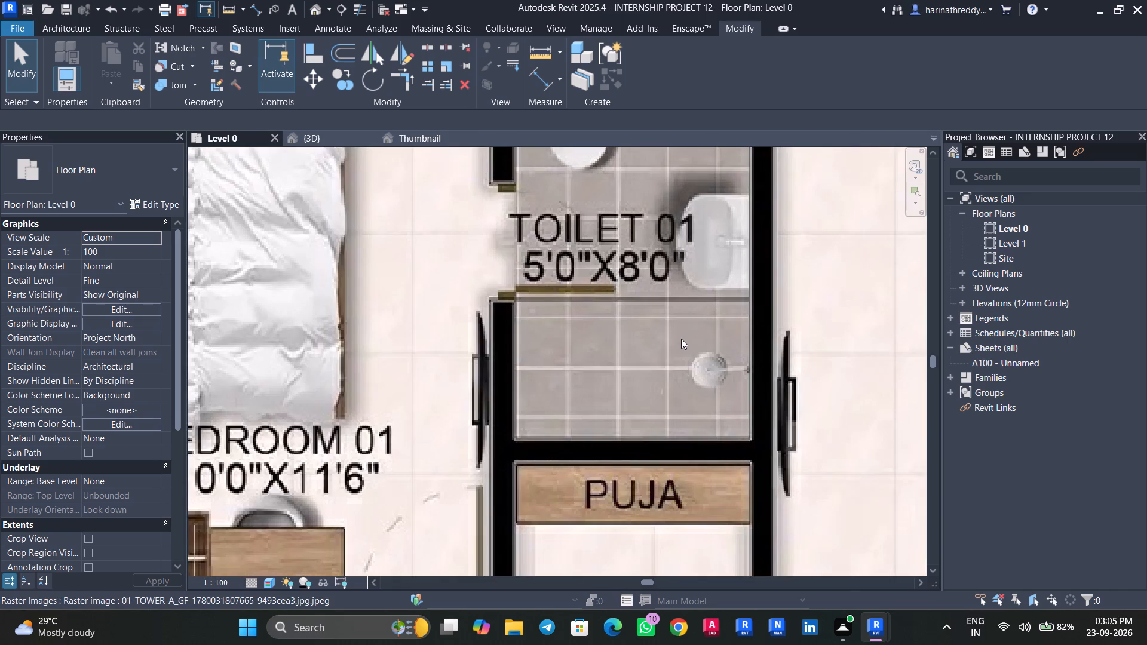
pyautogui.scroll(-4, 681, 339)
pyautogui.moveTo(680, 338); pyautogui.dragTo(648, 384, button='middle')
pyautogui.scroll(-9, 646, 384)
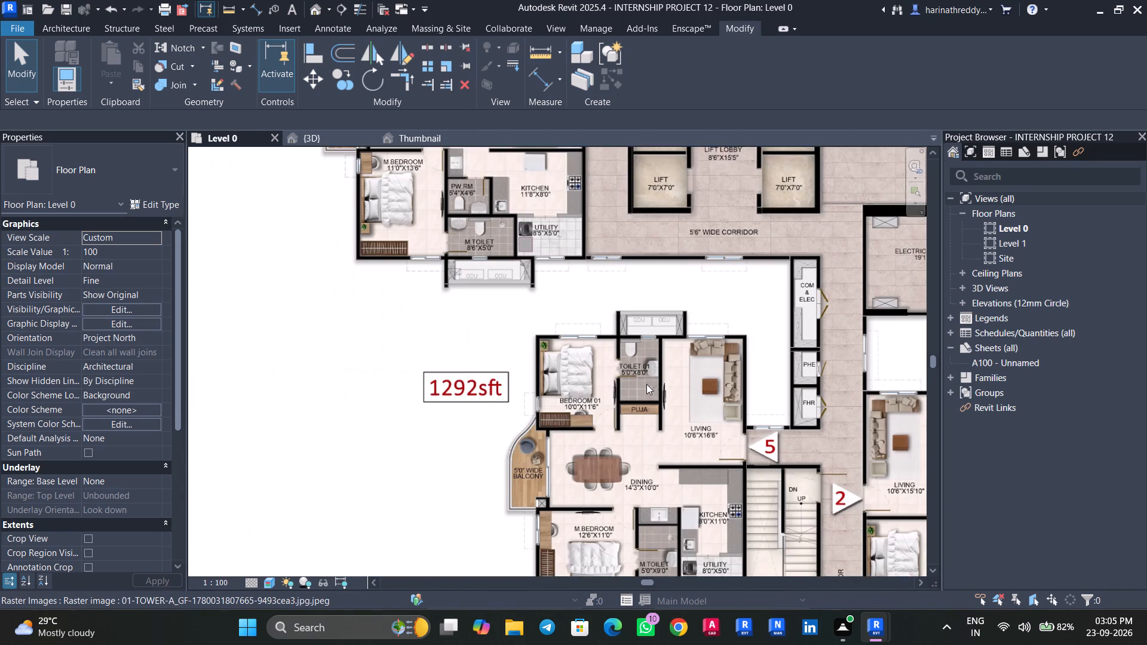
pyautogui.moveTo(646, 384); pyautogui.dragTo(626, 342, button='middle')
pyautogui.write('wa')
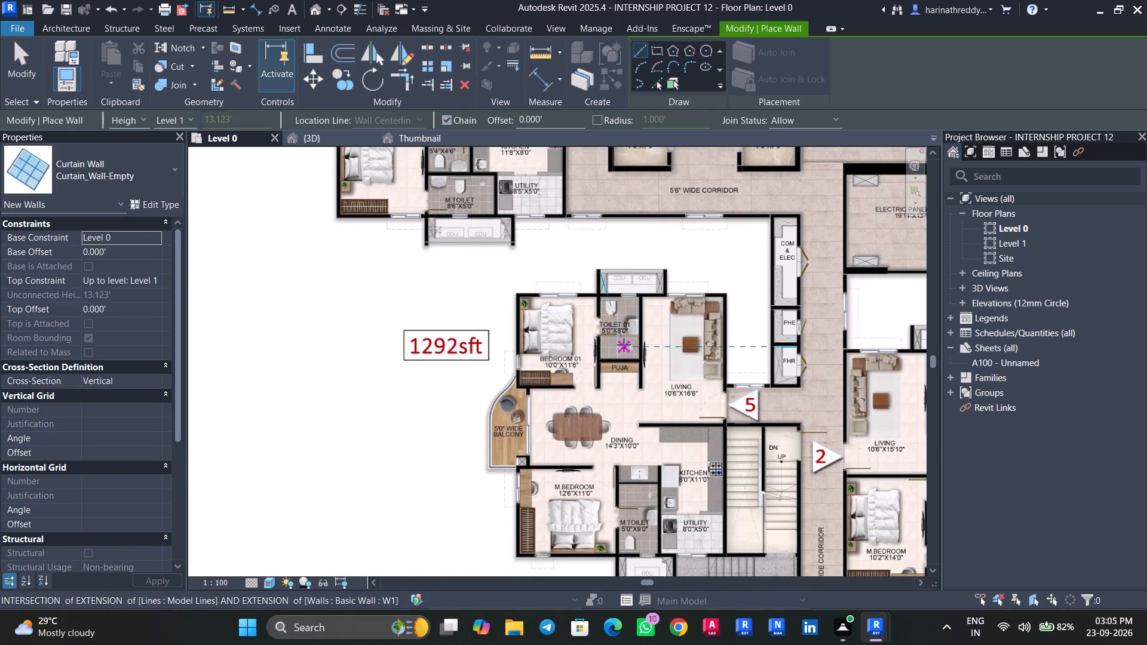
pyautogui.scroll(10, 624, 345)
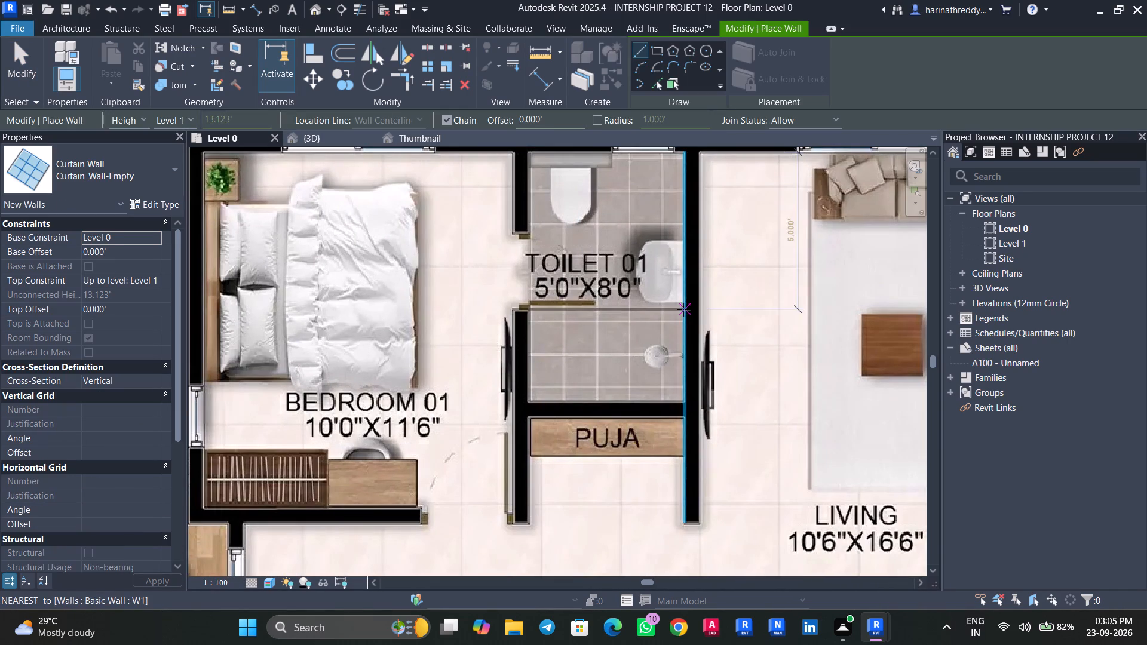
pyautogui.click(683, 309)
pyautogui.scroll(5, 530, 314)
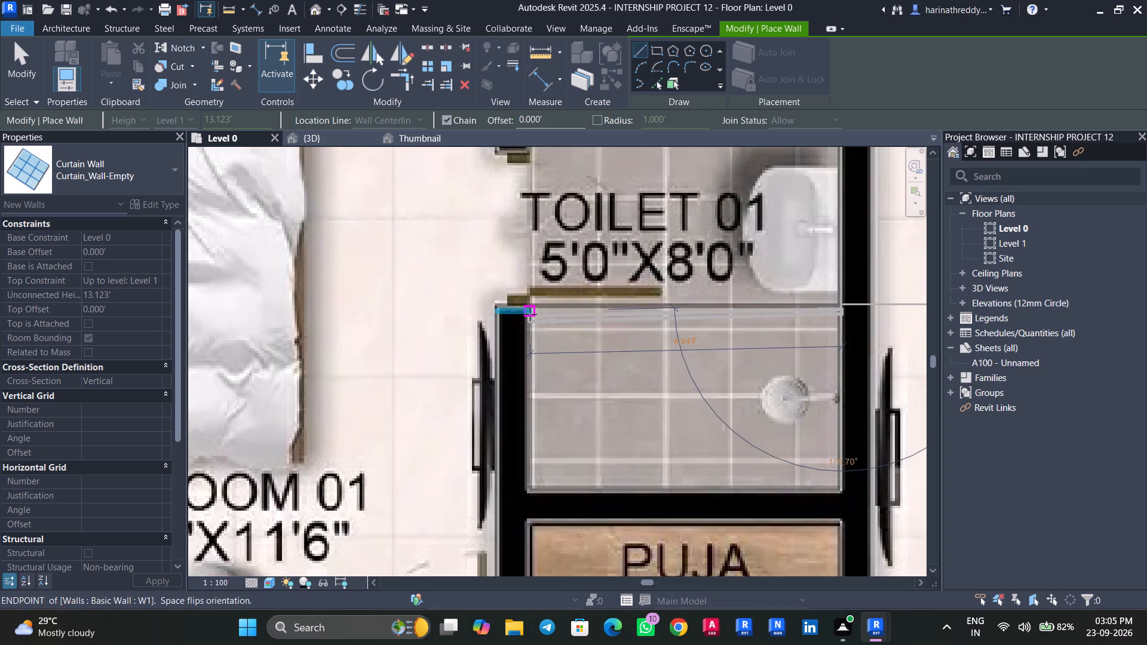
pyautogui.click(528, 307)
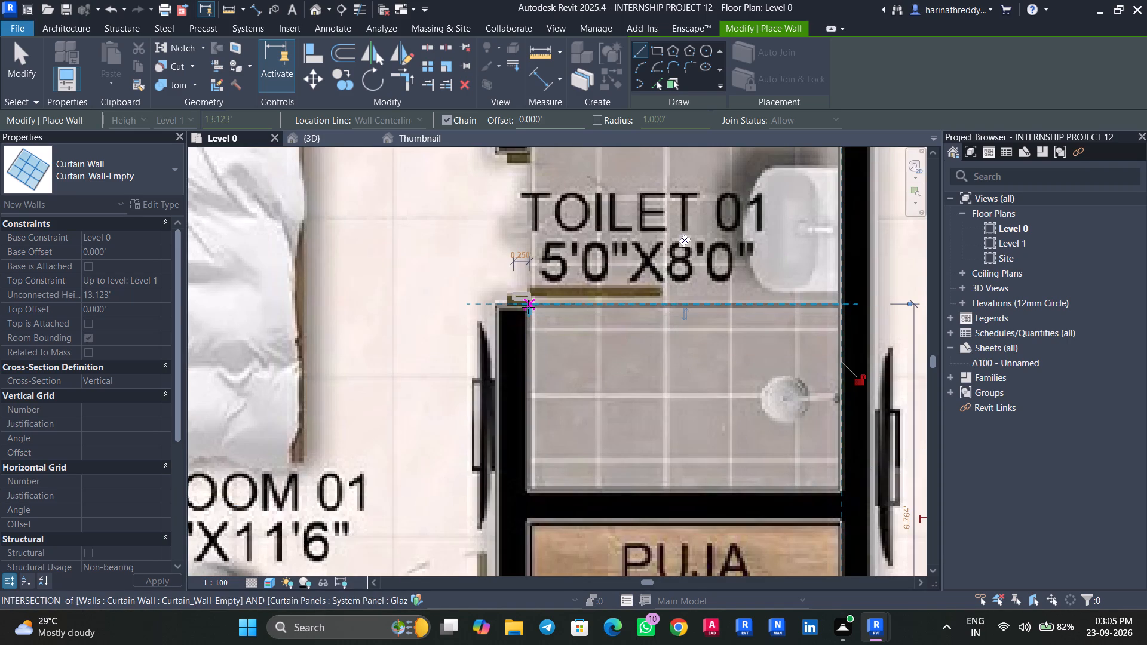
pyautogui.scroll(-6, 528, 307)
pyautogui.press('Escape')
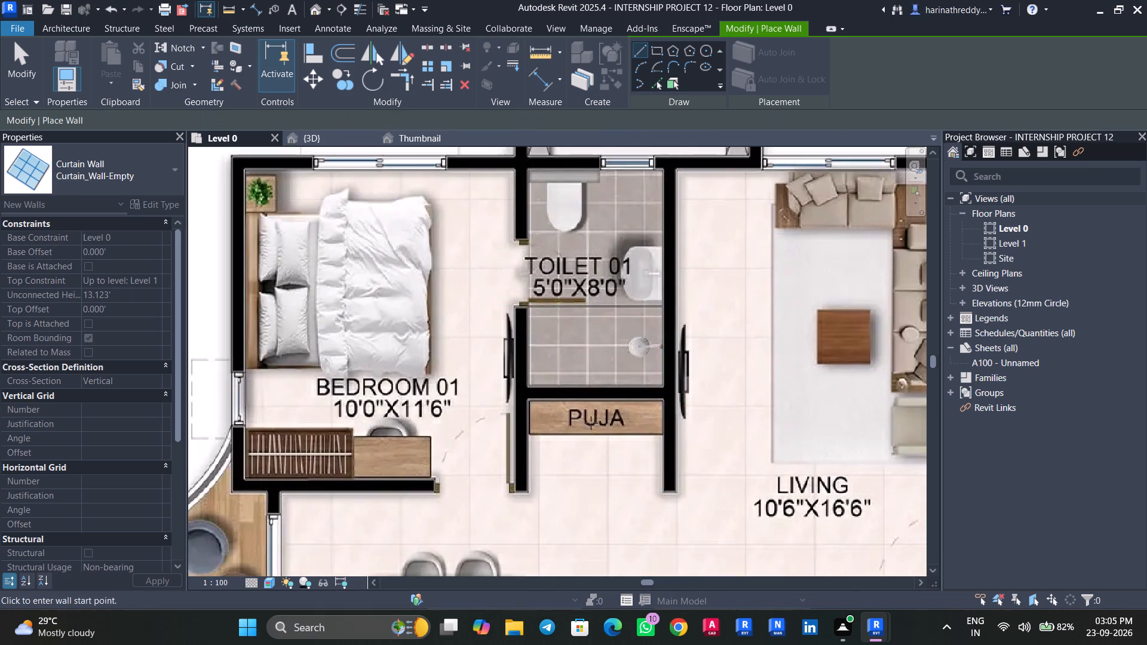
# Draw a Curtain_Wall-Empty shower partition about 5 ft long across unit 5's M.Toilet, level with the wall end beside the door.
pyautogui.scroll(-4, 591, 430)
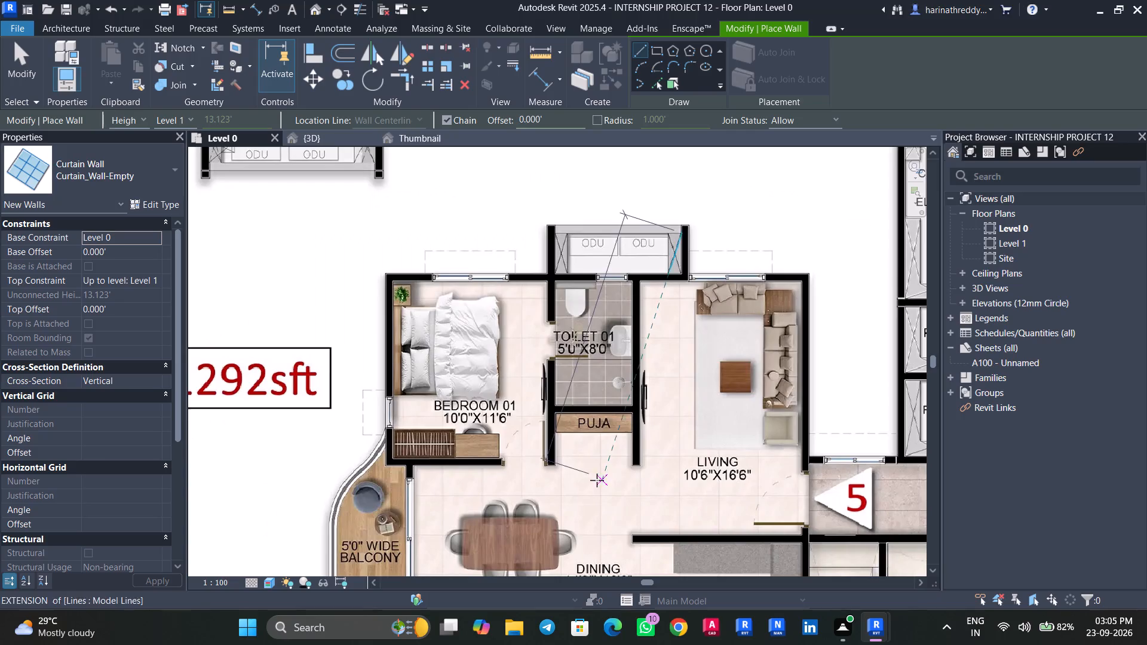
pyautogui.moveTo(596, 480); pyautogui.dragTo(607, 202, button='middle')
pyautogui.scroll(5, 643, 449)
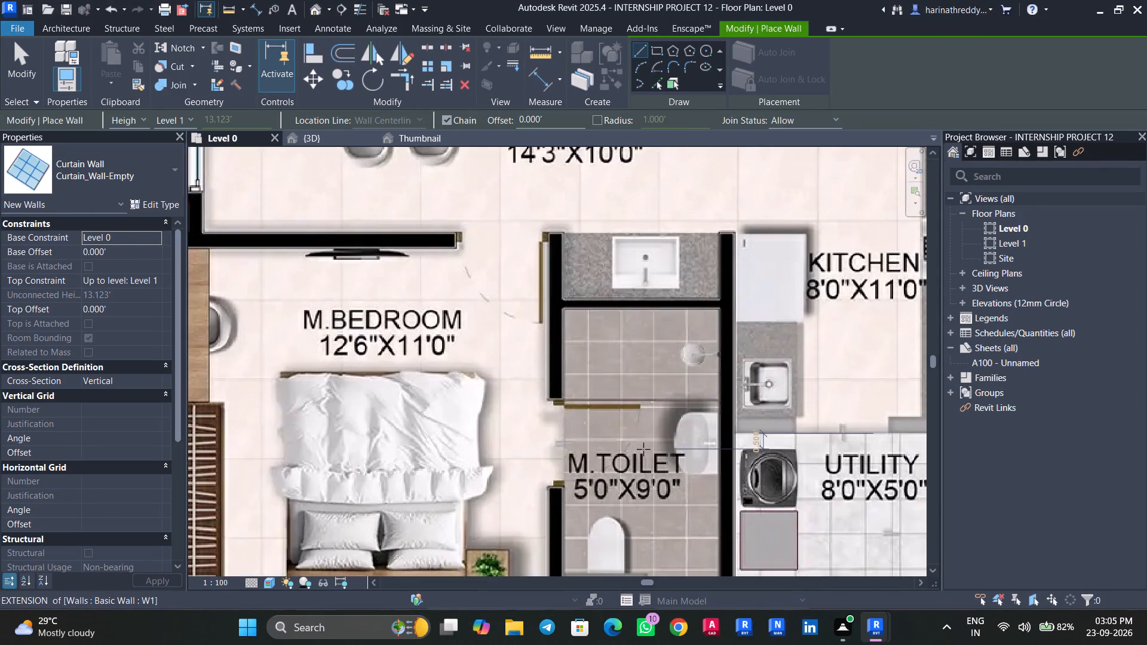
pyautogui.moveTo(643, 449); pyautogui.dragTo(642, 401, button='middle')
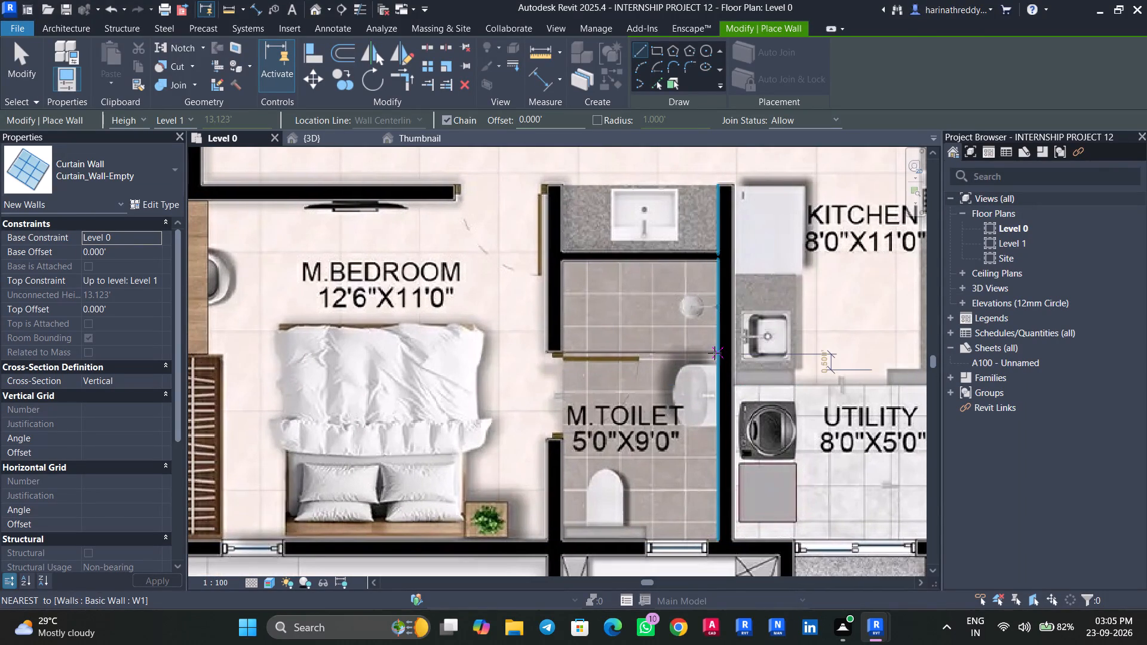
pyautogui.click(716, 351)
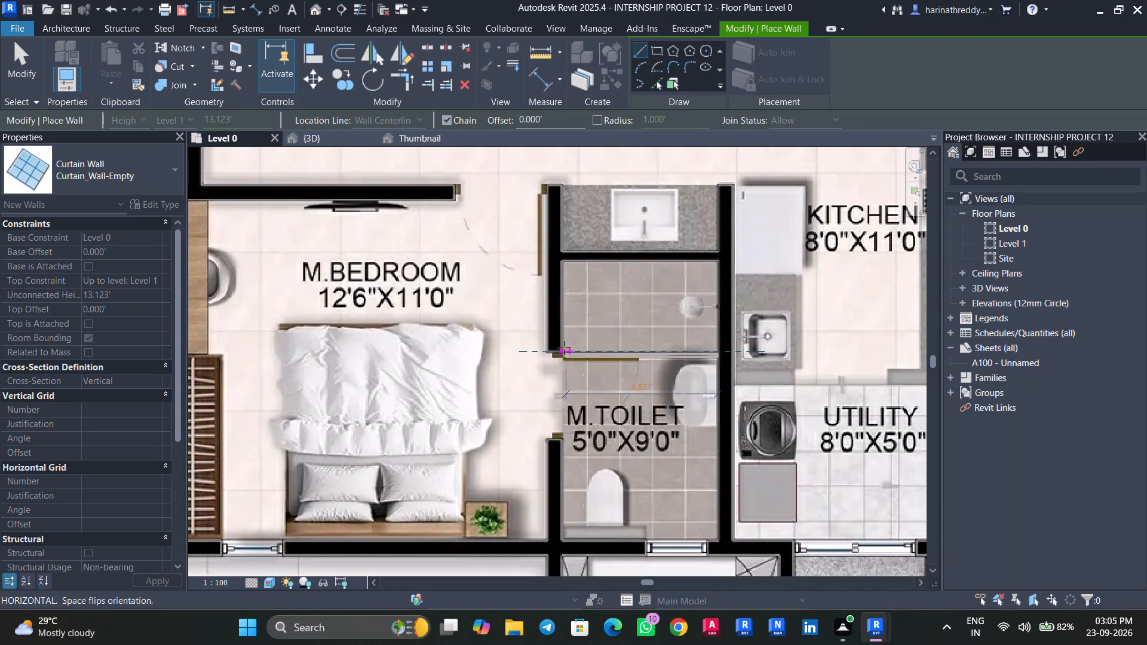
pyautogui.scroll(10, 564, 348)
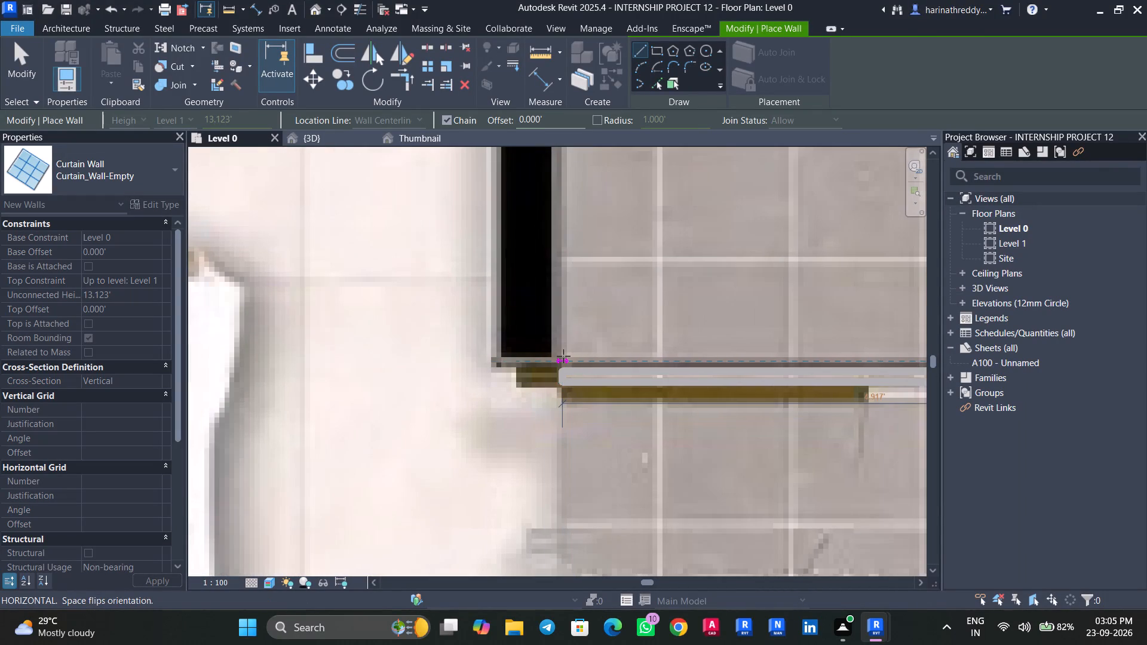
pyautogui.click(563, 356)
pyautogui.press('Escape')
pyautogui.press('Escape')
pyautogui.press('Escape')
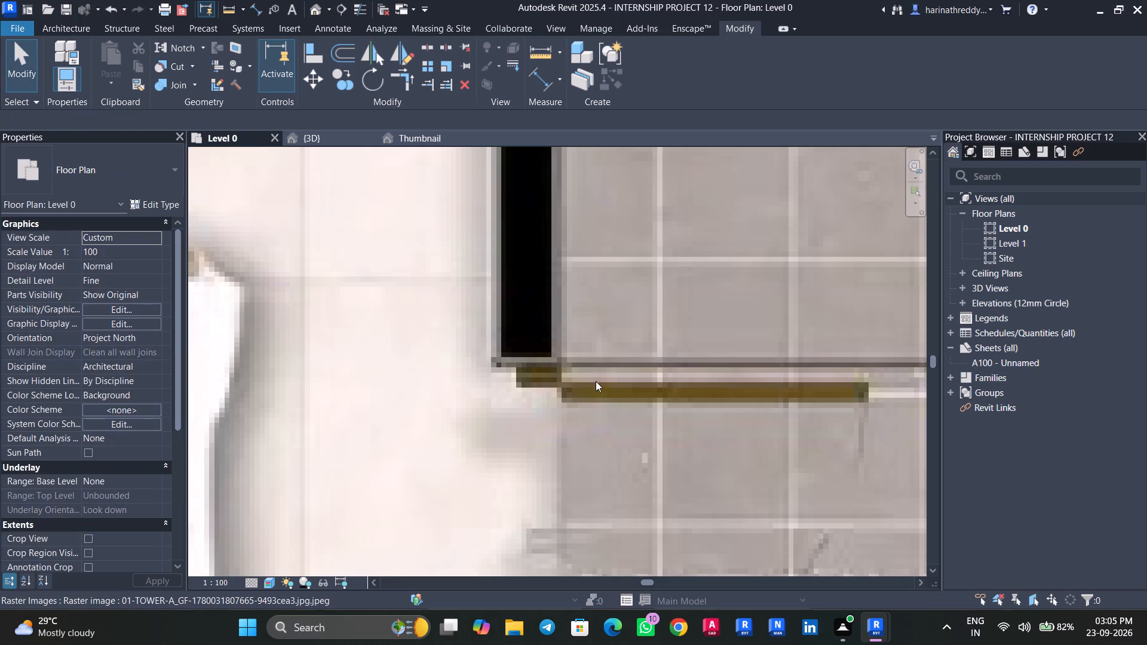
# Nudge the new M.Toilet curtain wall slightly toward the shower, clear of the door opening.
pyautogui.press('Tab')
pyautogui.click(644, 362)
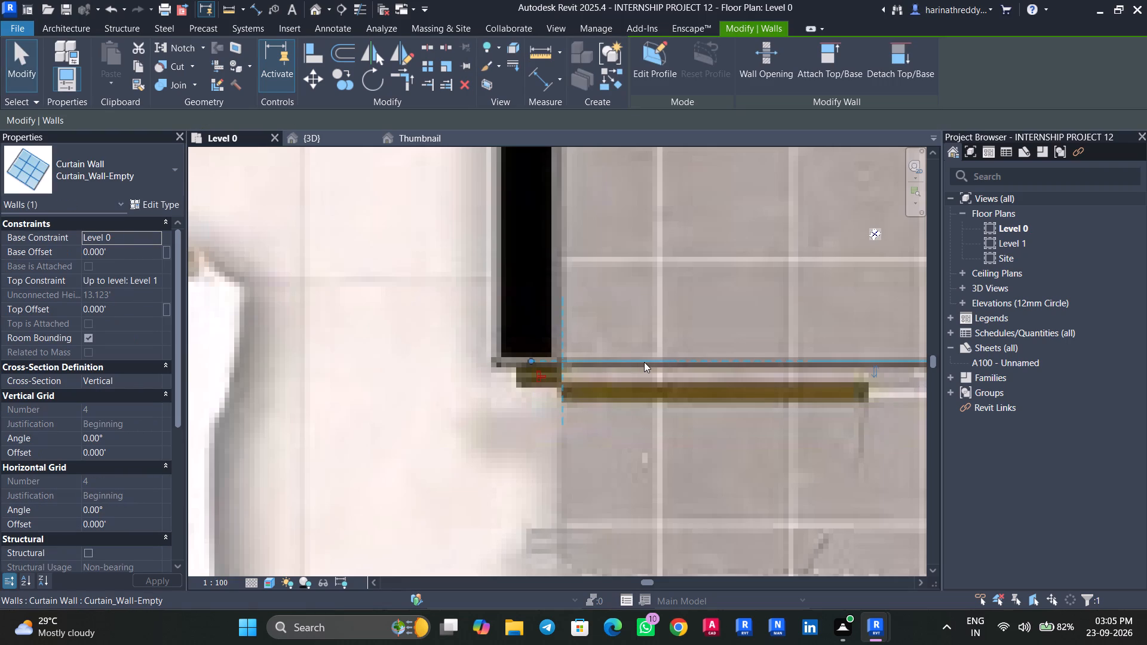
pyautogui.press('Up')
pyautogui.press('Up')
pyautogui.press('Up')
pyautogui.press('Up')
pyautogui.press('Up')
pyautogui.press('Up')
pyautogui.press('Up')
pyautogui.press('Up')
pyautogui.press('Up')
pyautogui.press('Up')
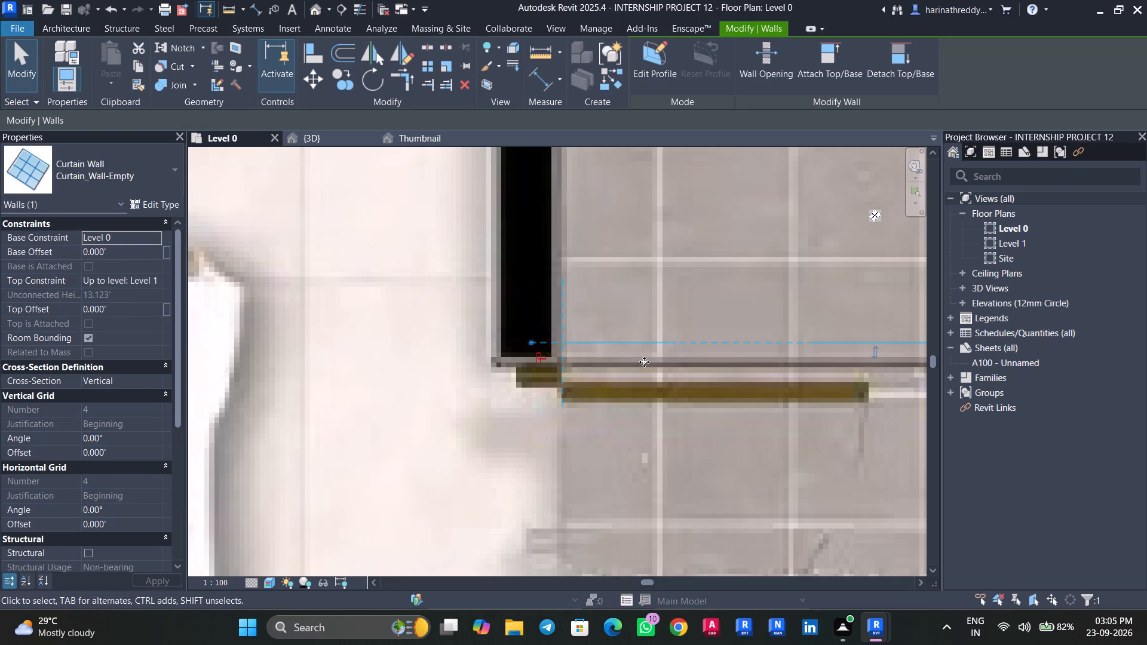
pyautogui.press('Down')
pyautogui.press('Down')
pyautogui.press('Down')
pyautogui.press('Down')
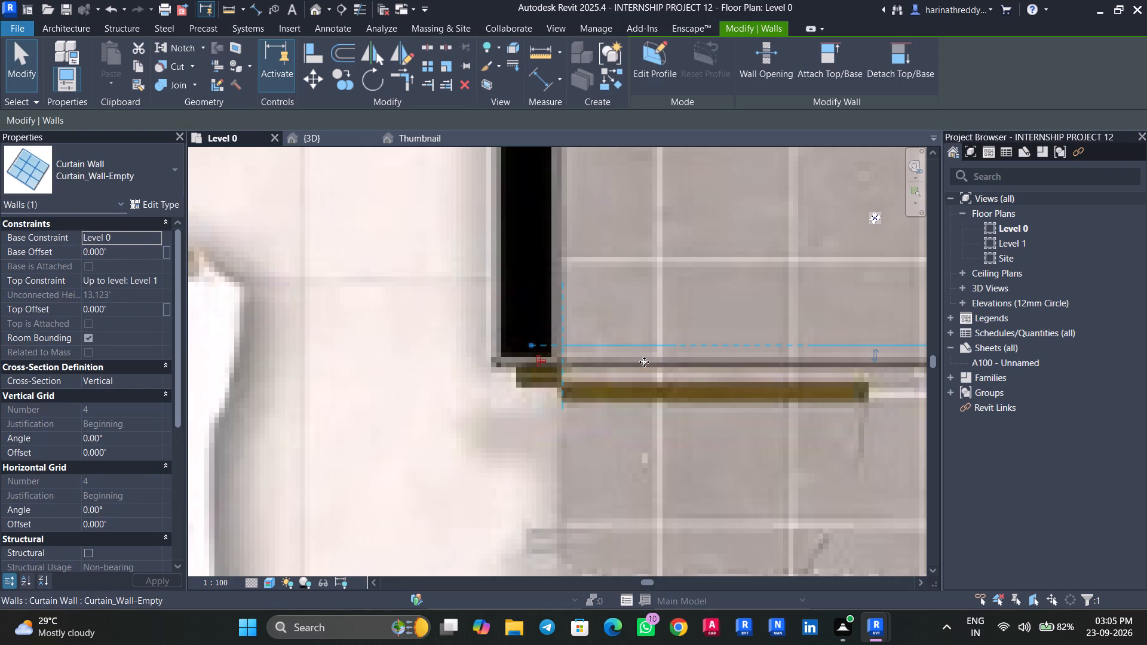
pyautogui.scroll(-14, 642, 364)
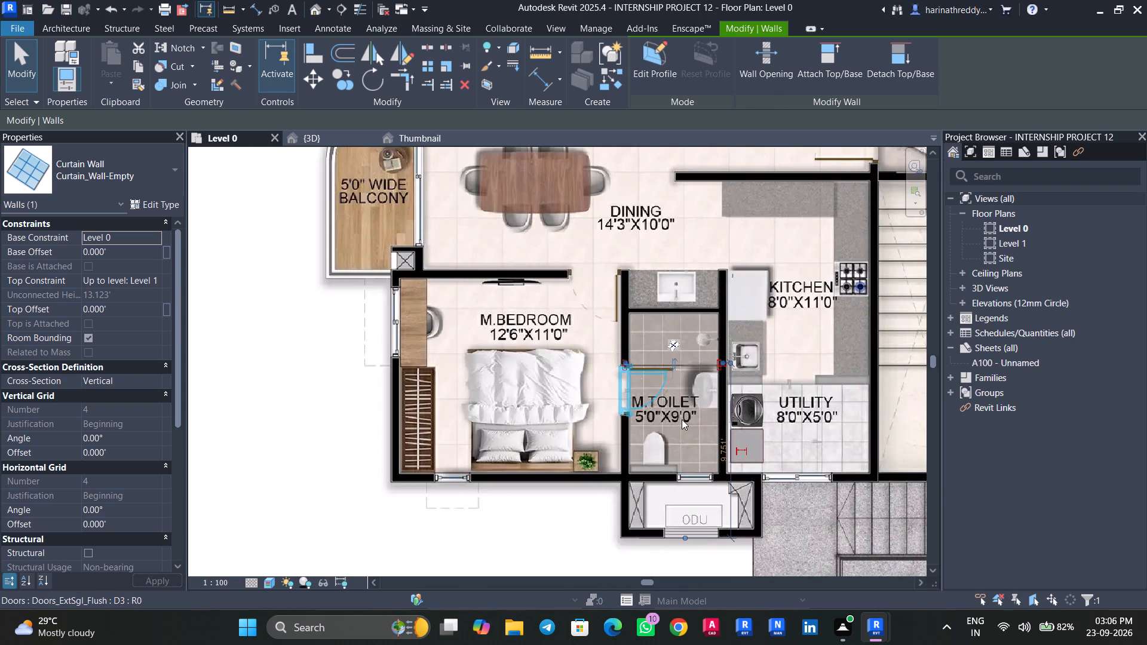
pyautogui.press('Escape')
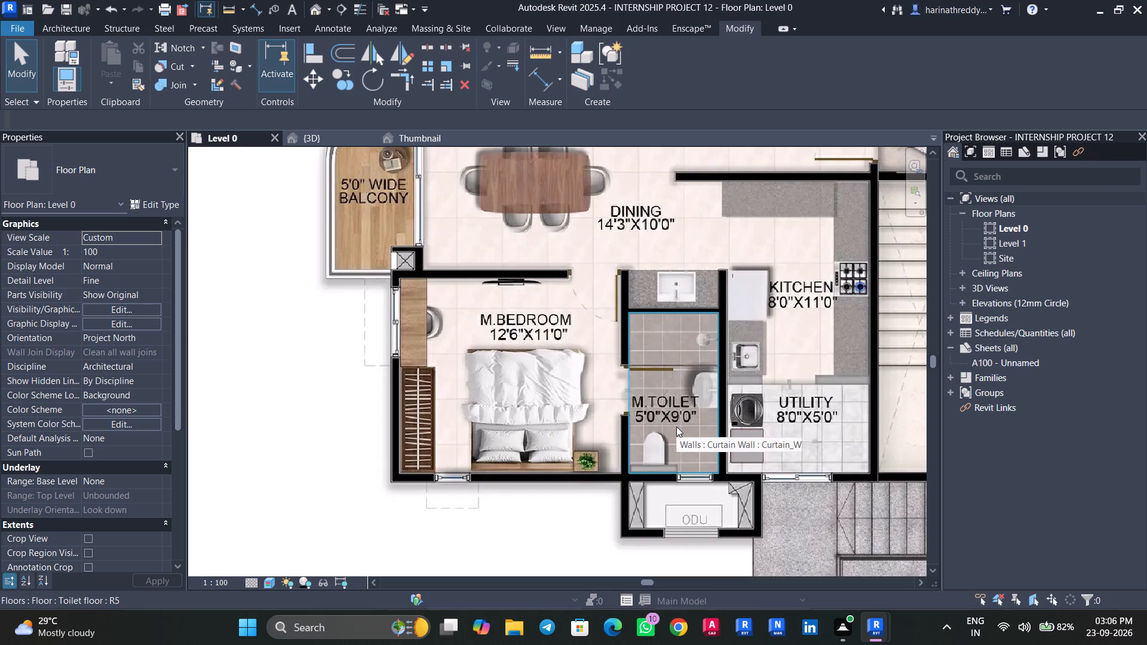
# Draw an L-shaped Curtain_Wall-Empty shower partition in unit 4's Toilet 01, about 4 ft beside the WC and 3 ft across to the shared wall.
pyautogui.scroll(-3, 666, 431)
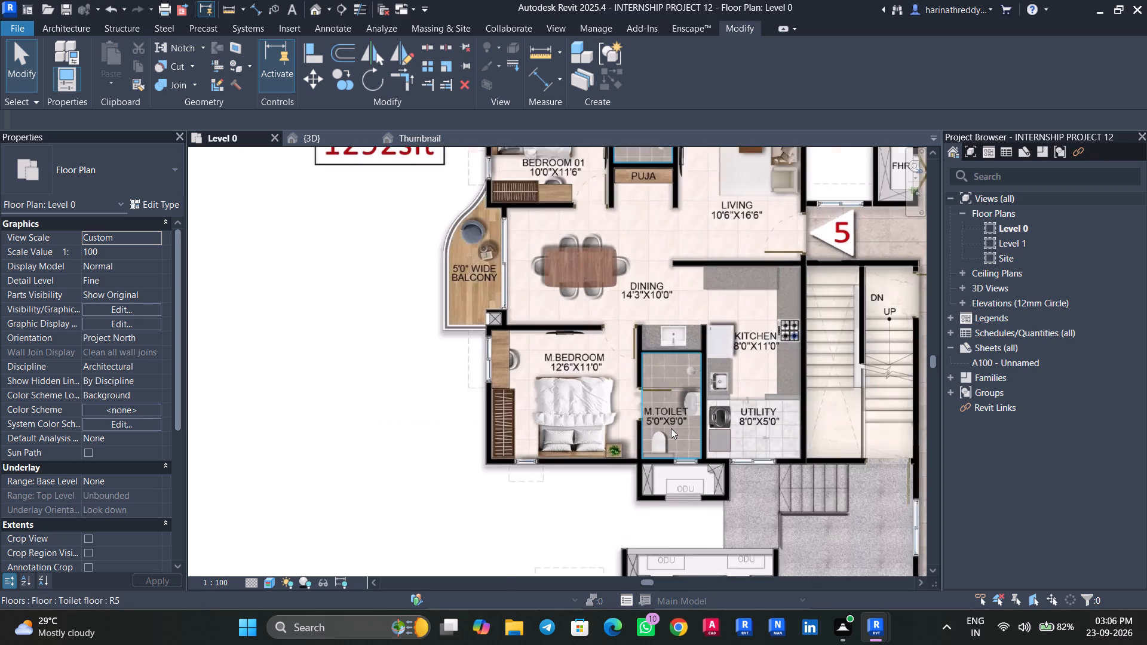
pyautogui.scroll(-2, 671, 428)
pyautogui.scroll(10, 645, 209)
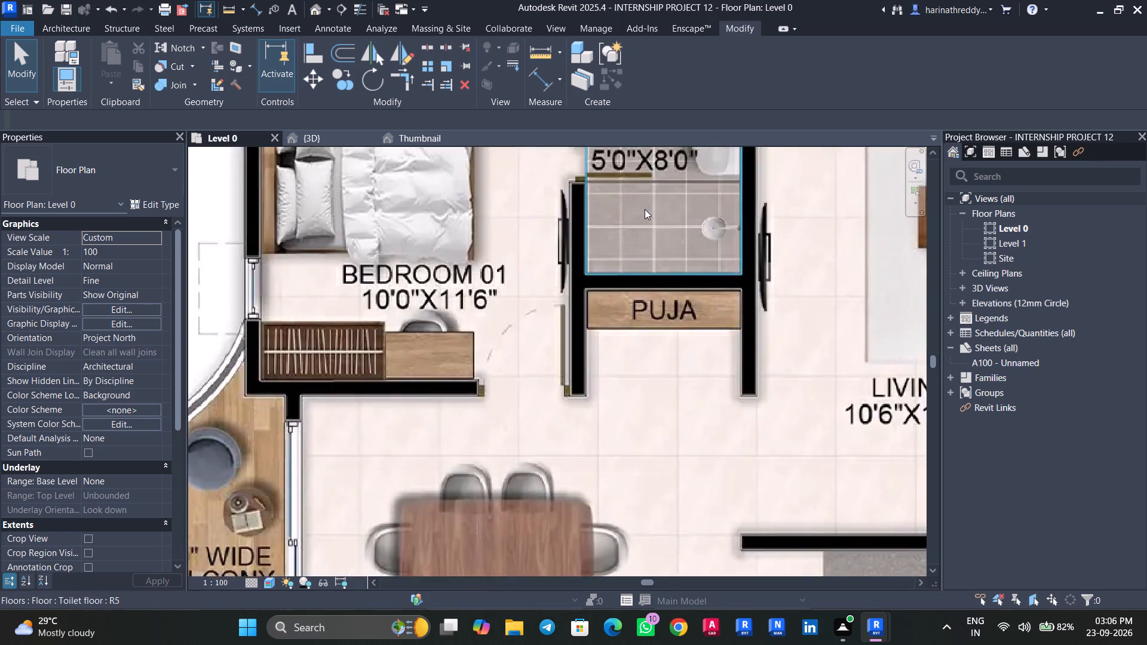
pyautogui.moveTo(648, 228); pyautogui.dragTo(668, 335, button='middle')
pyautogui.scroll(-9, 690, 322)
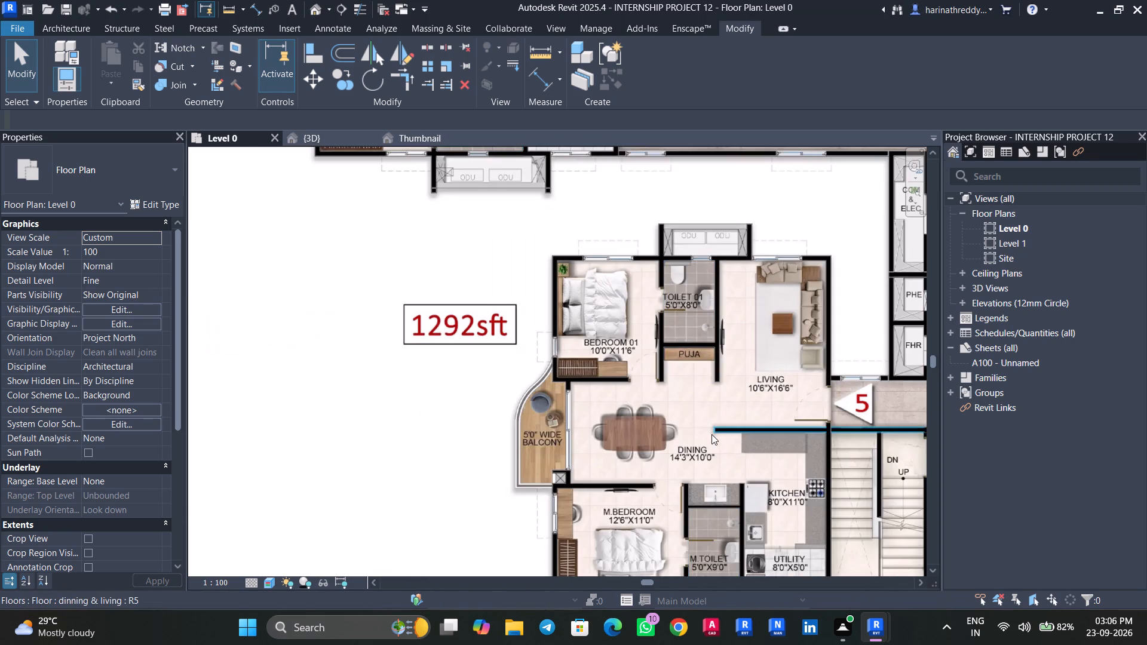
pyautogui.moveTo(711, 434); pyautogui.dragTo(673, 284, button='middle')
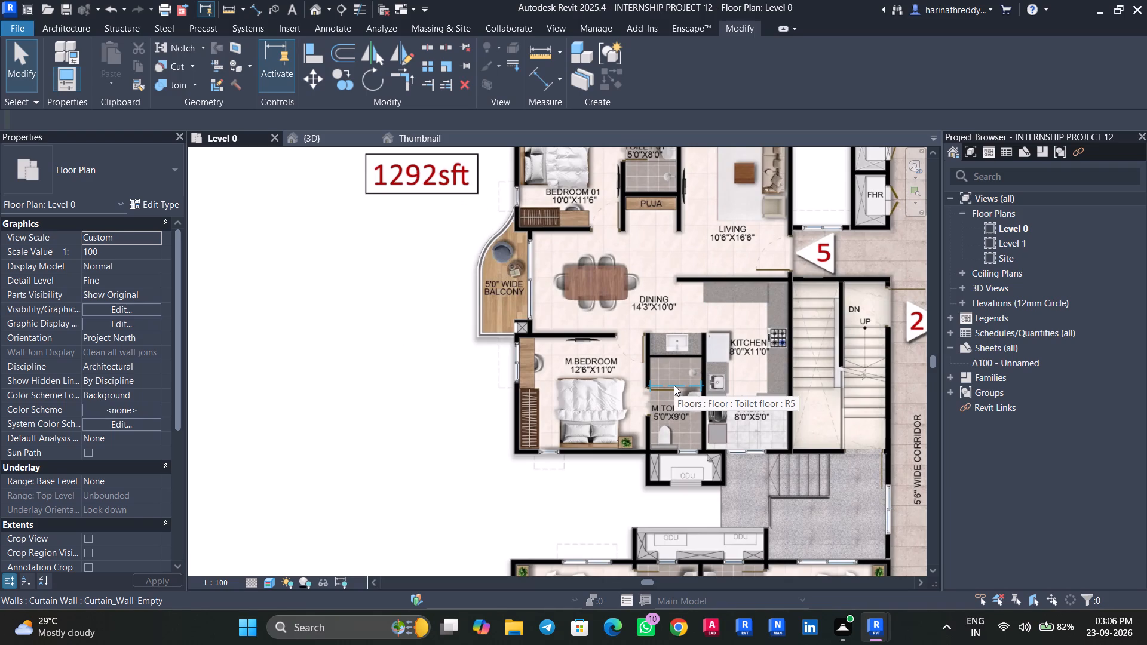
pyautogui.scroll(-5, 674, 385)
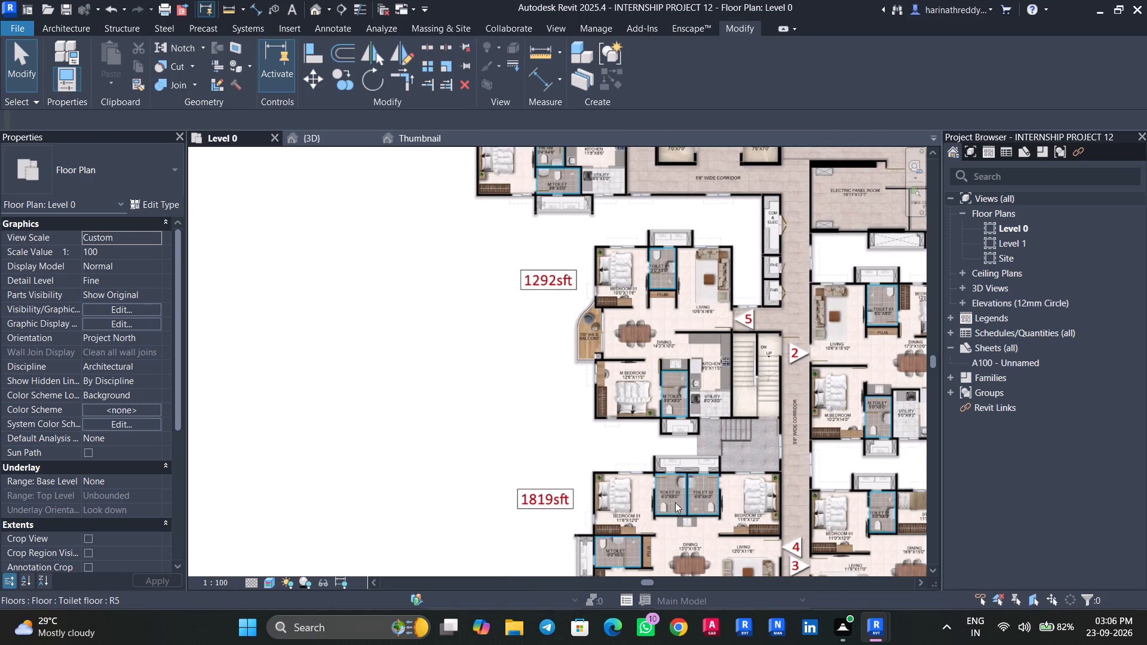
pyautogui.scroll(5, 666, 538)
pyautogui.moveTo(666, 535); pyautogui.dragTo(646, 457, button='middle')
pyautogui.scroll(5, 646, 457)
pyautogui.moveTo(646, 439); pyautogui.dragTo(650, 463, button='middle')
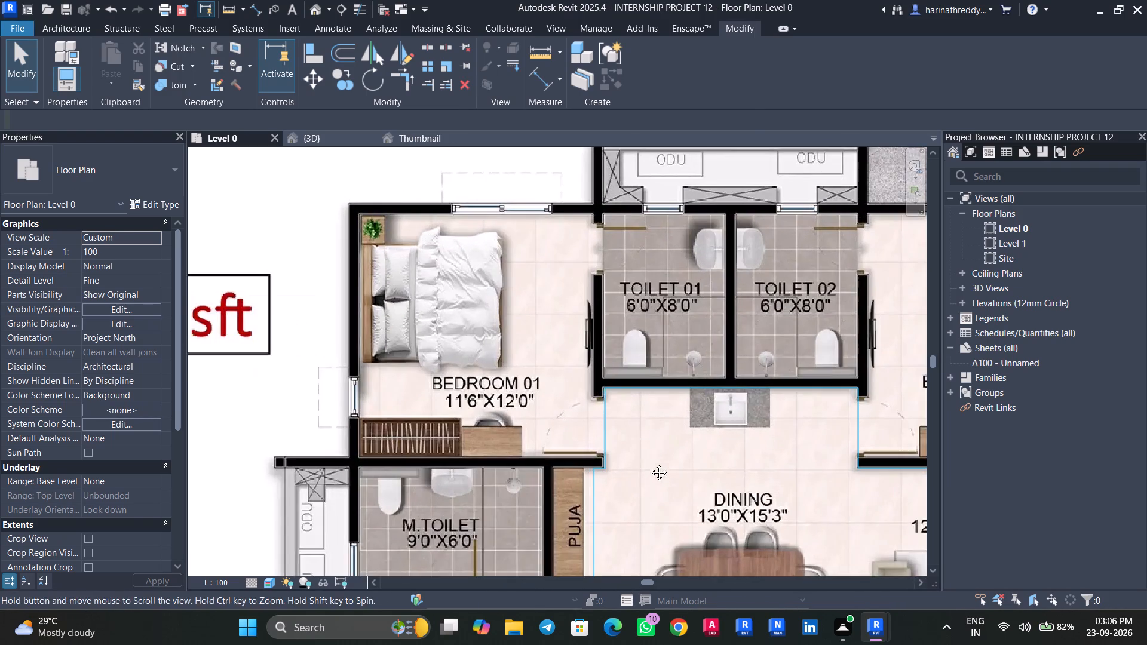
pyautogui.moveTo(650, 463); pyautogui.dragTo(655, 500, button='middle')
pyautogui.scroll(1, 655, 500)
pyautogui.write('wa')
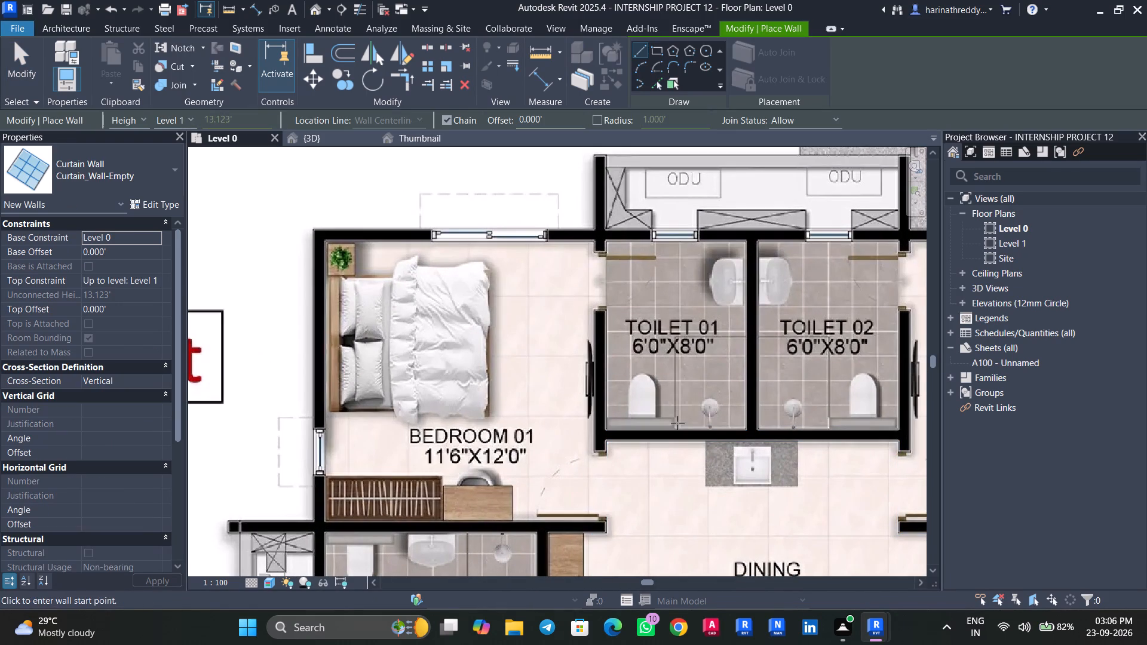
pyautogui.scroll(5, 674, 428)
pyautogui.click(678, 432)
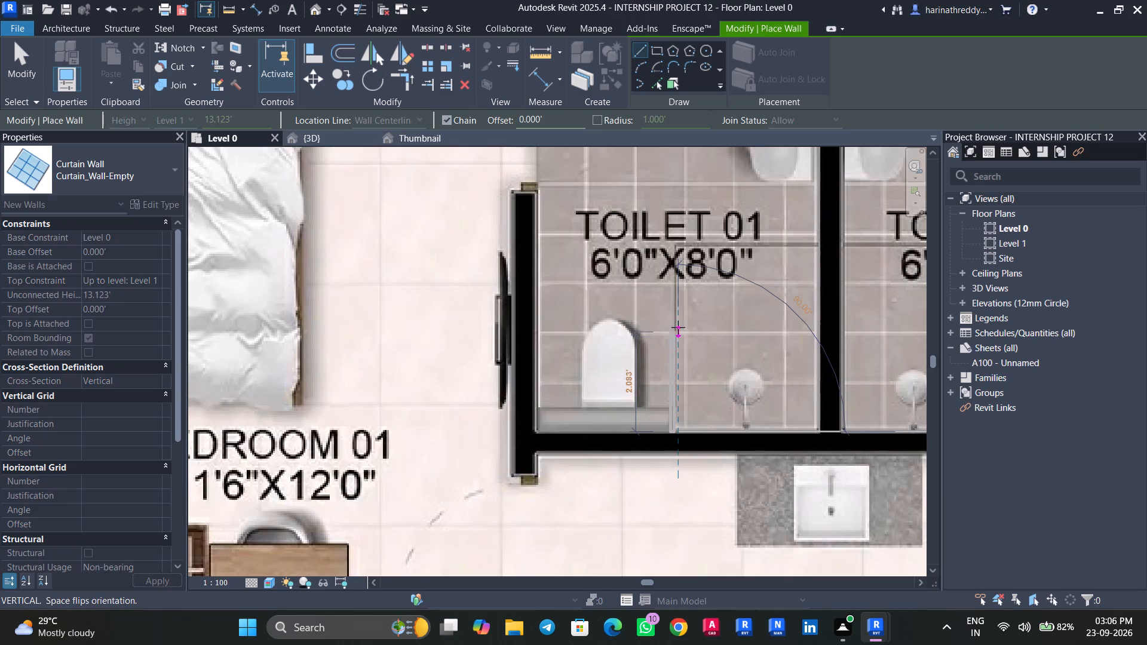
pyautogui.click(675, 243)
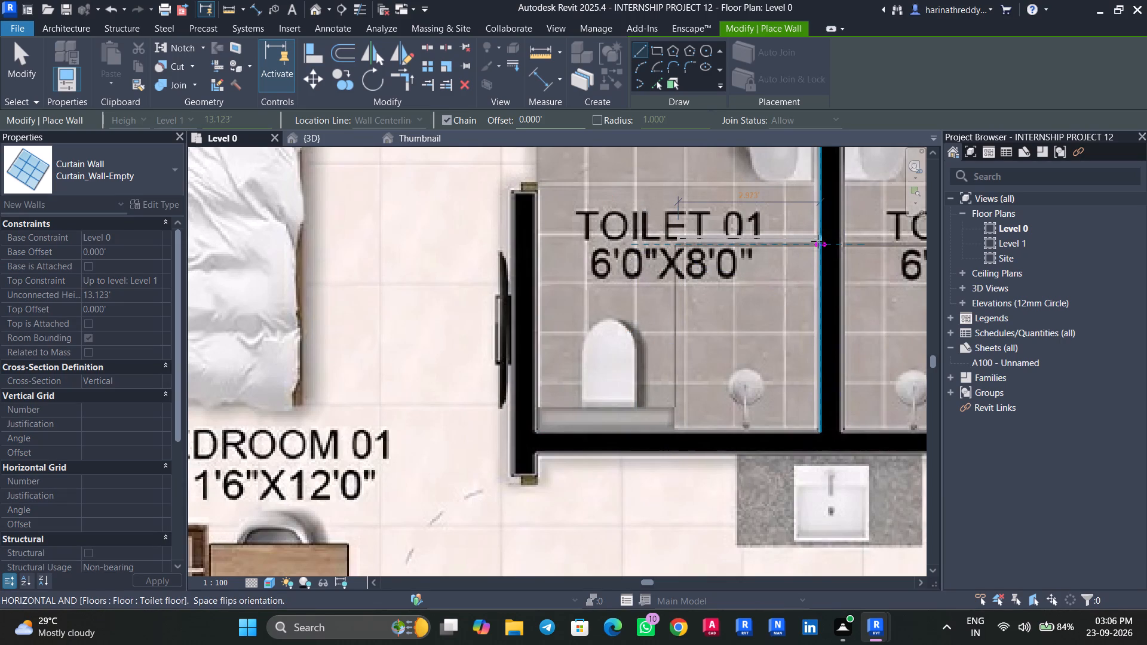
pyautogui.click(818, 241)
pyautogui.scroll(-6, 734, 319)
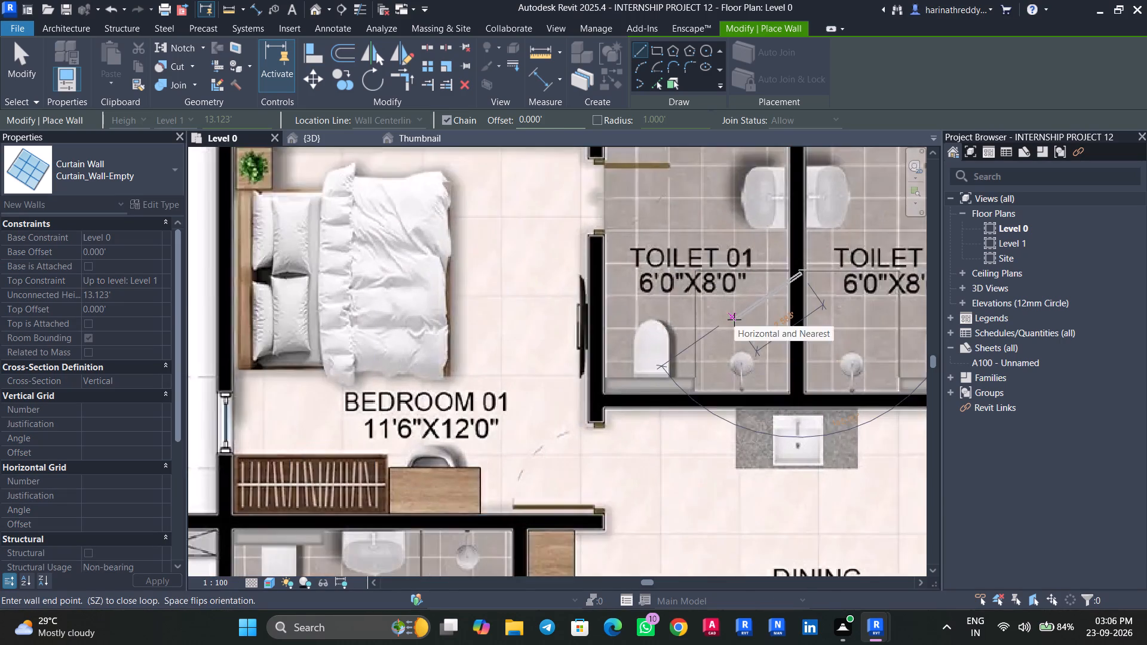
pyautogui.scroll(-2, 734, 320)
pyautogui.press('Escape')
# Draw a mirrored L-shaped Curtain_Wall-Empty shower partition in unit 4's Toilet 02, about 4 ft beside the WC and 3 ft to the shared wall.
pyautogui.scroll(5, 808, 336)
pyautogui.moveTo(811, 350); pyautogui.dragTo(769, 381, button='middle')
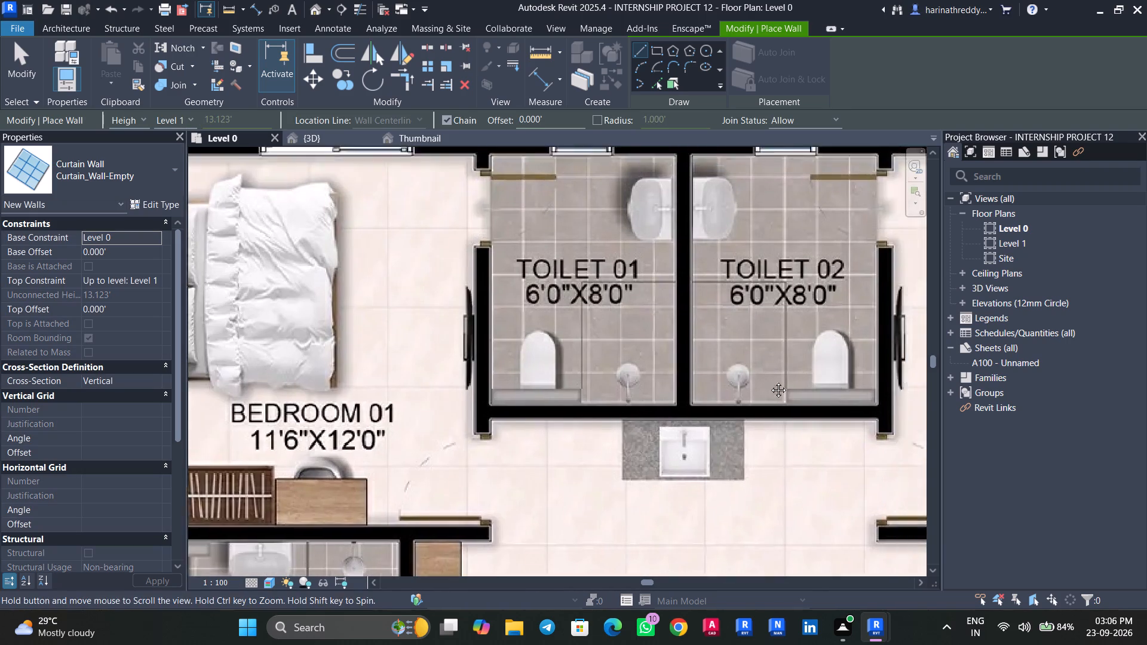
pyautogui.moveTo(769, 381); pyautogui.dragTo(769, 382, button='middle')
pyautogui.scroll(1, 769, 381)
pyautogui.click(785, 408)
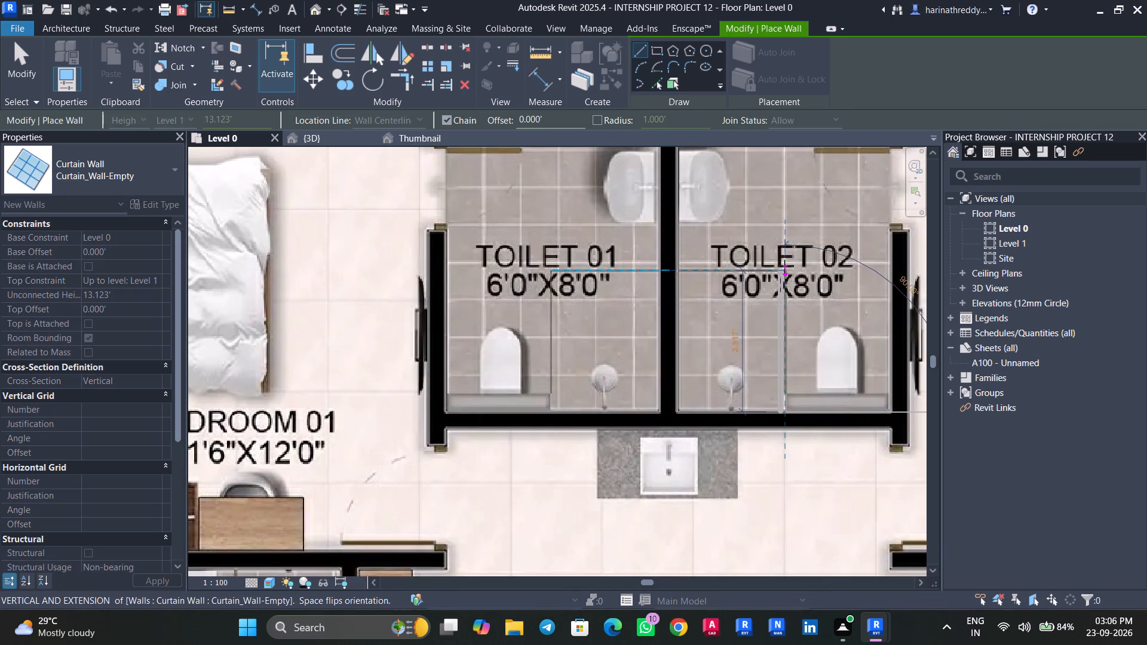
pyautogui.click(784, 266)
pyautogui.click(681, 271)
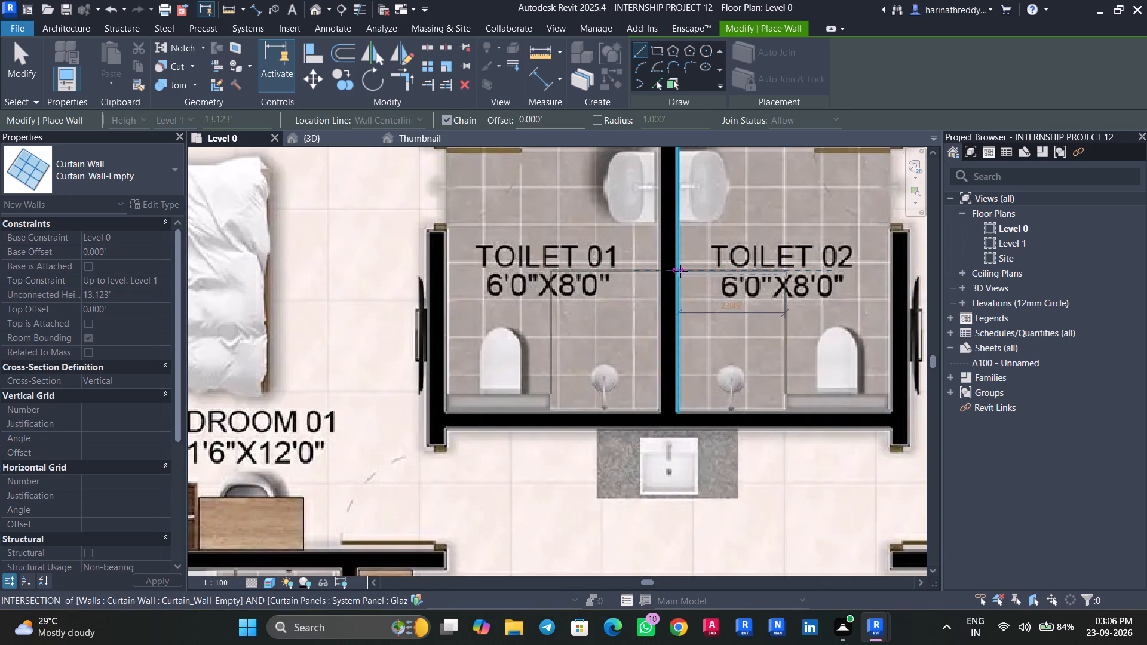
pyautogui.press('Escape')
# Draw a Curtain_Wall-Empty shower partition about 6 ft long across unit 4's 9'0"x6'0" M.Toilet, between the washbasin and the shower.
pyautogui.scroll(-9, 699, 340)
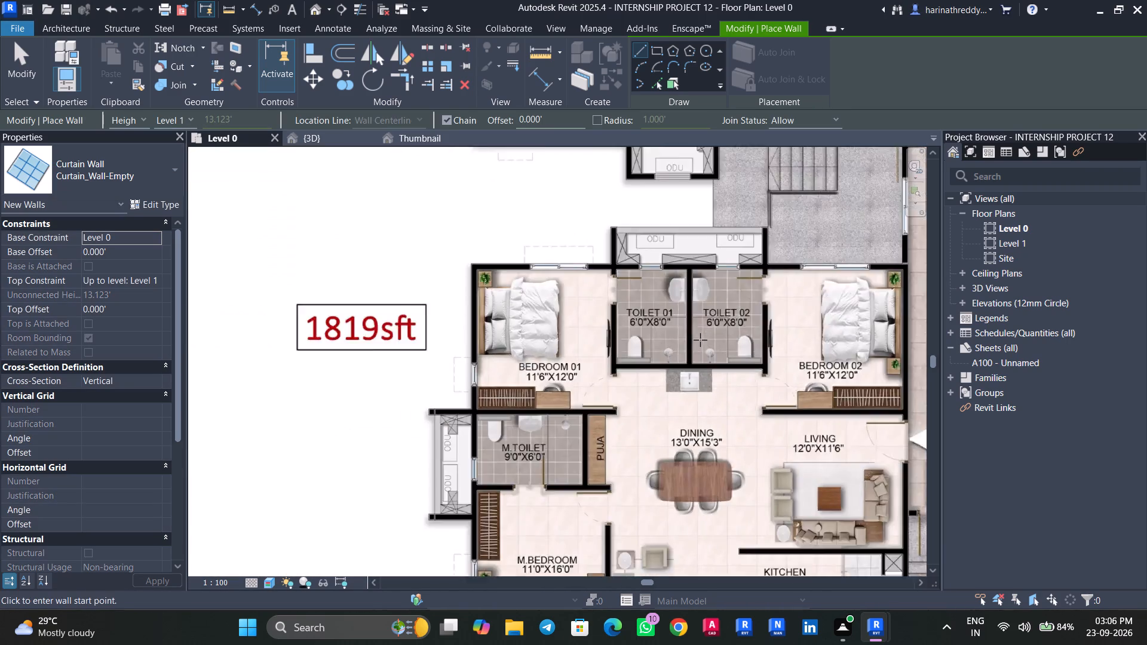
pyautogui.scroll(-3, 700, 340)
pyautogui.moveTo(719, 406); pyautogui.dragTo(706, 321, button='middle')
pyautogui.scroll(11, 594, 321)
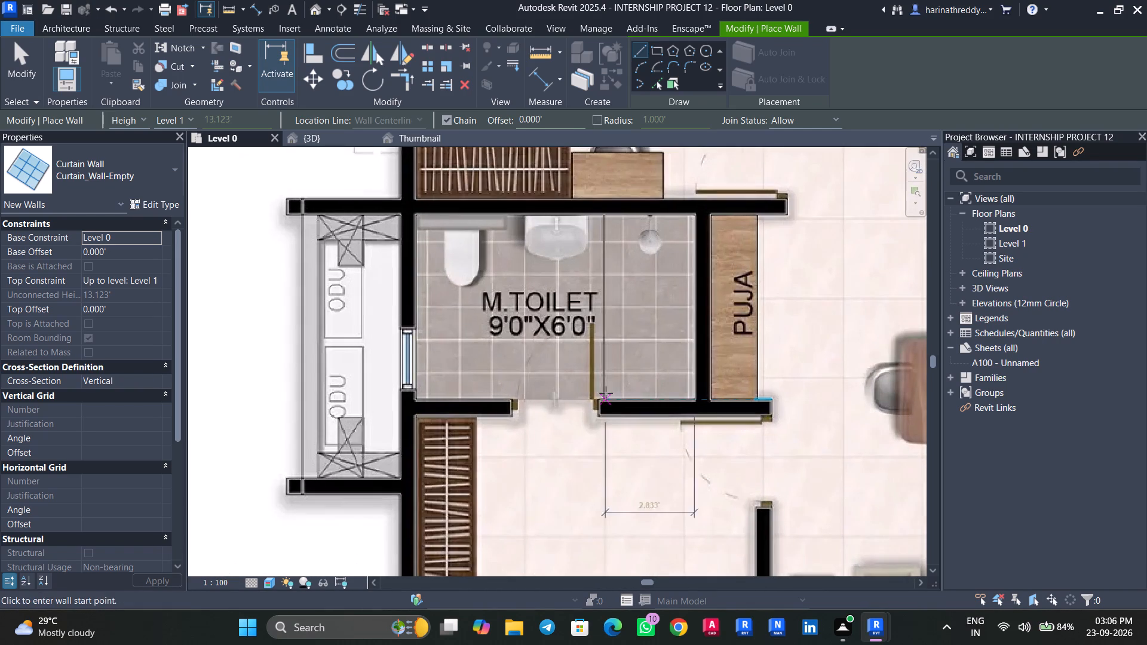
pyautogui.click(605, 398)
pyautogui.press('Escape')
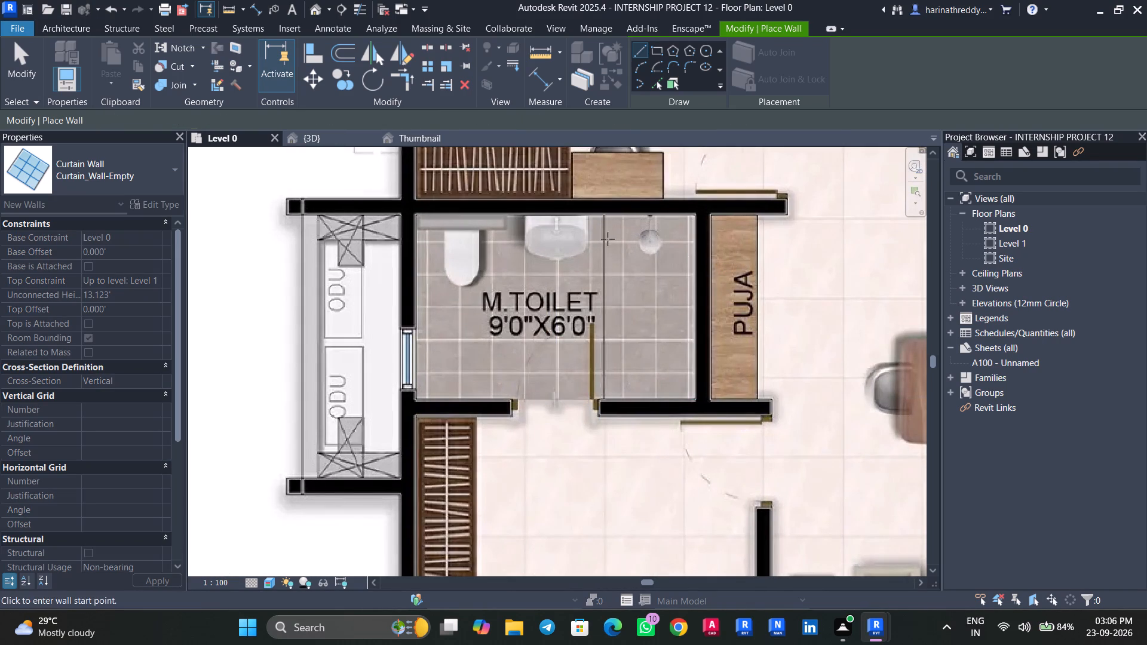
pyautogui.click(608, 217)
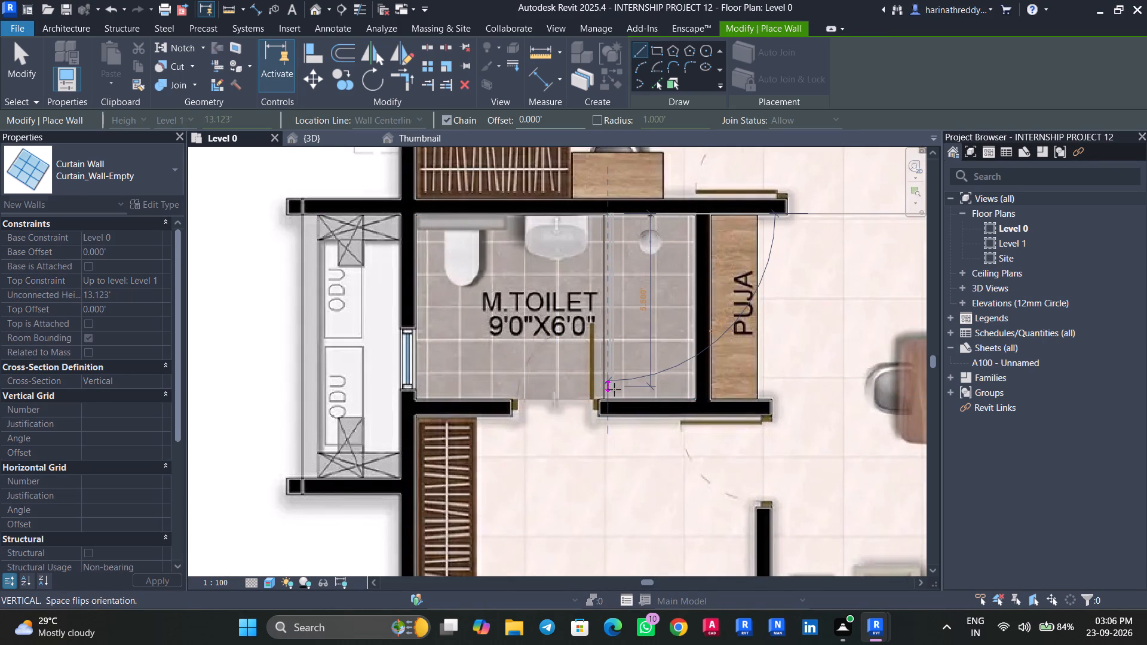
pyautogui.click(613, 400)
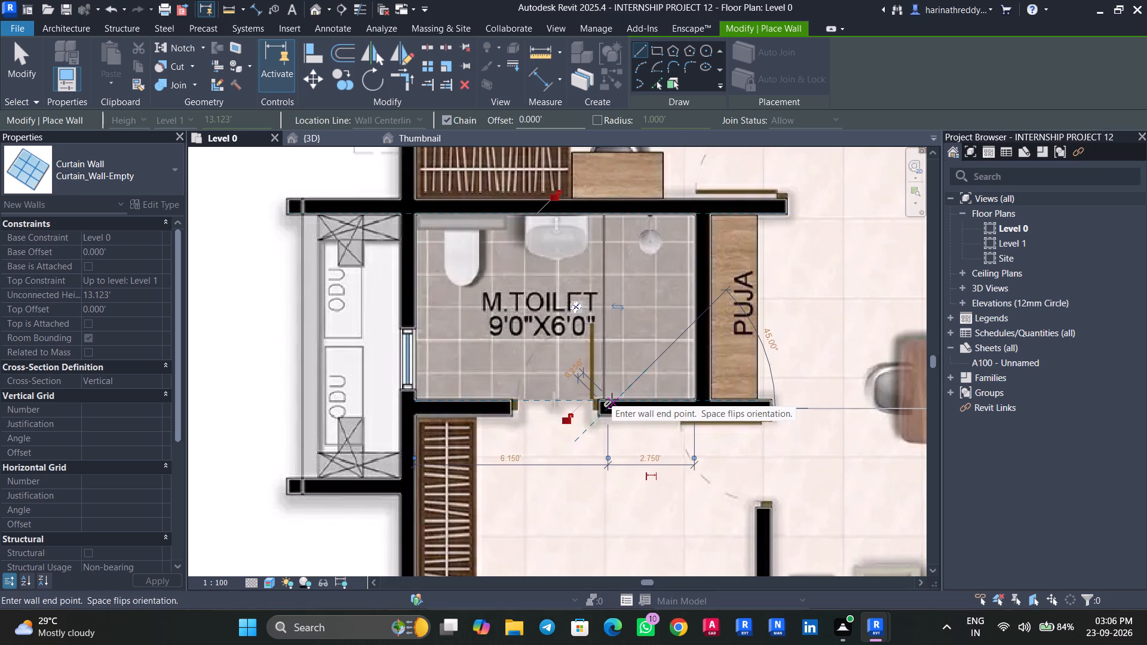
pyautogui.scroll(-4, 612, 400)
pyautogui.press('Escape')
# Examine the rest of unit 4 and the new curtain-wall partitions in its Toilet 01 and Toilet 02.
pyautogui.moveTo(628, 426); pyautogui.dragTo(548, 307, button='middle')
pyautogui.scroll(-4, 551, 348)
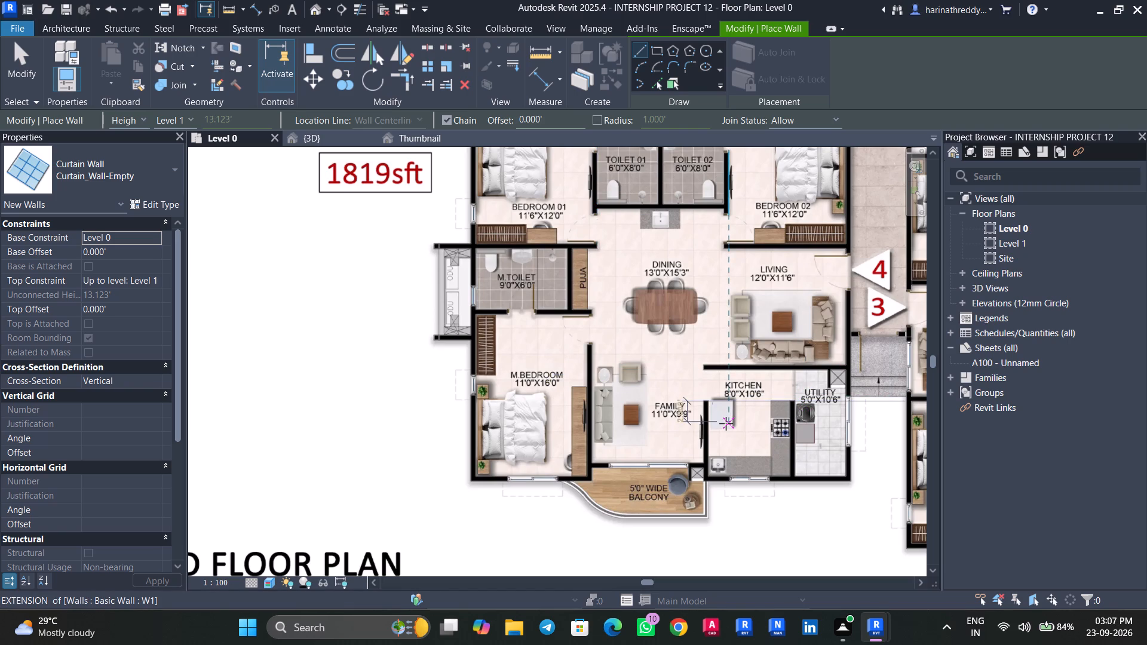
pyautogui.scroll(-2, 764, 443)
pyautogui.scroll(5, 764, 443)
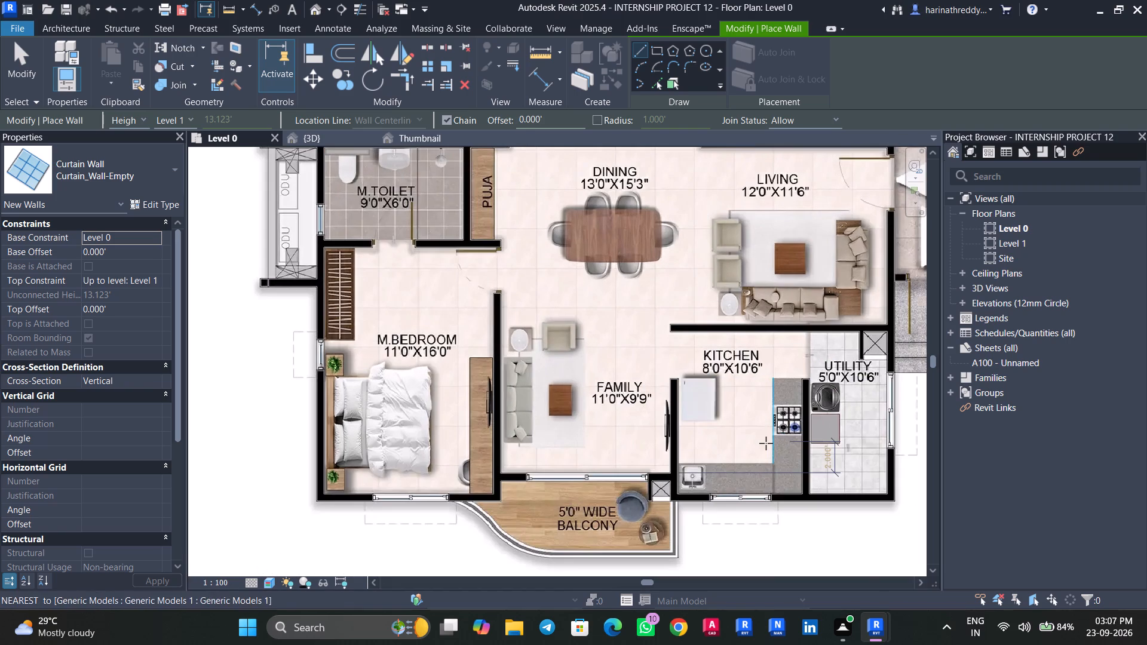
pyautogui.scroll(-6, 766, 443)
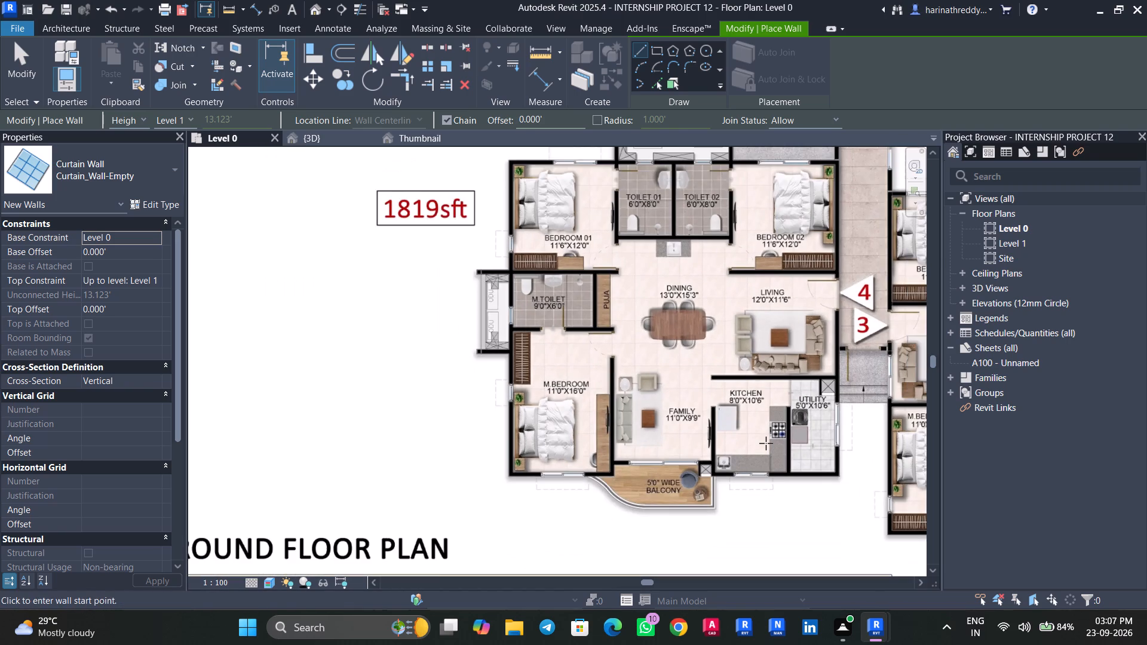
pyautogui.moveTo(765, 443); pyautogui.dragTo(700, 451, button='middle')
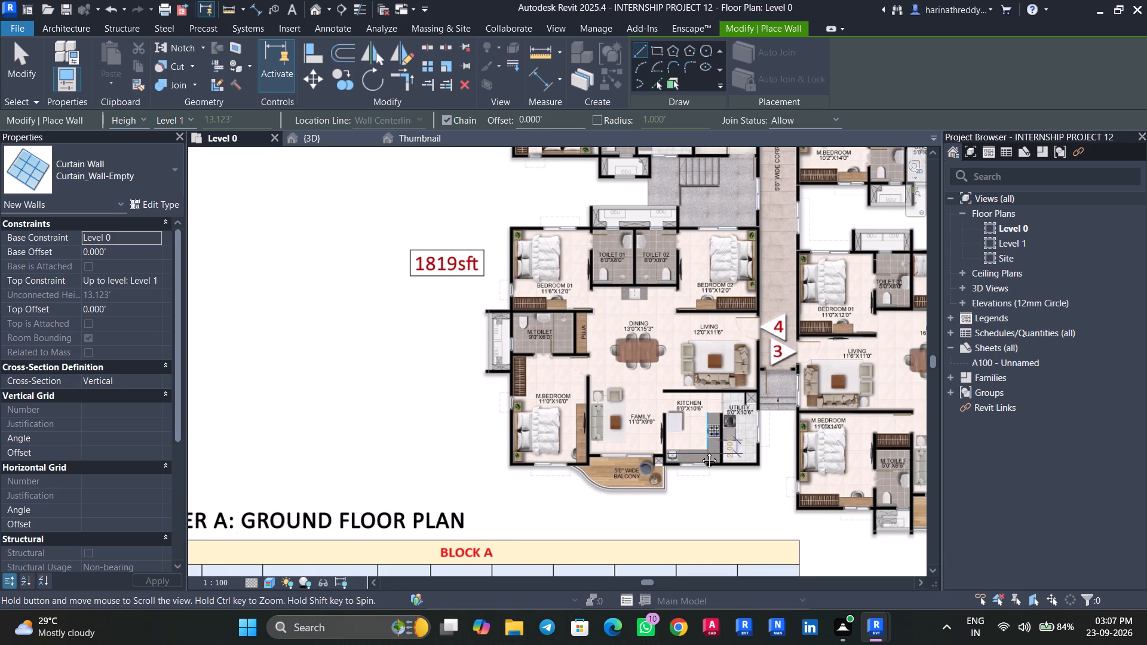
pyautogui.moveTo(700, 451); pyautogui.dragTo(680, 529, button='middle')
pyautogui.scroll(-1, 680, 529)
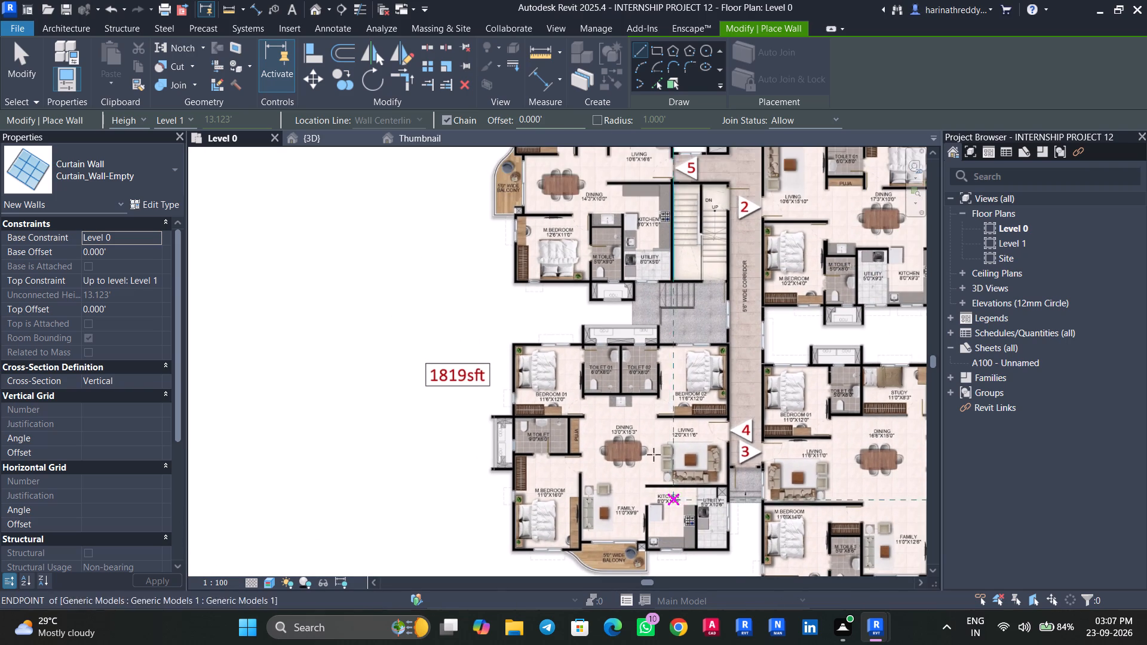
pyautogui.scroll(9, 616, 360)
pyautogui.press('Escape')
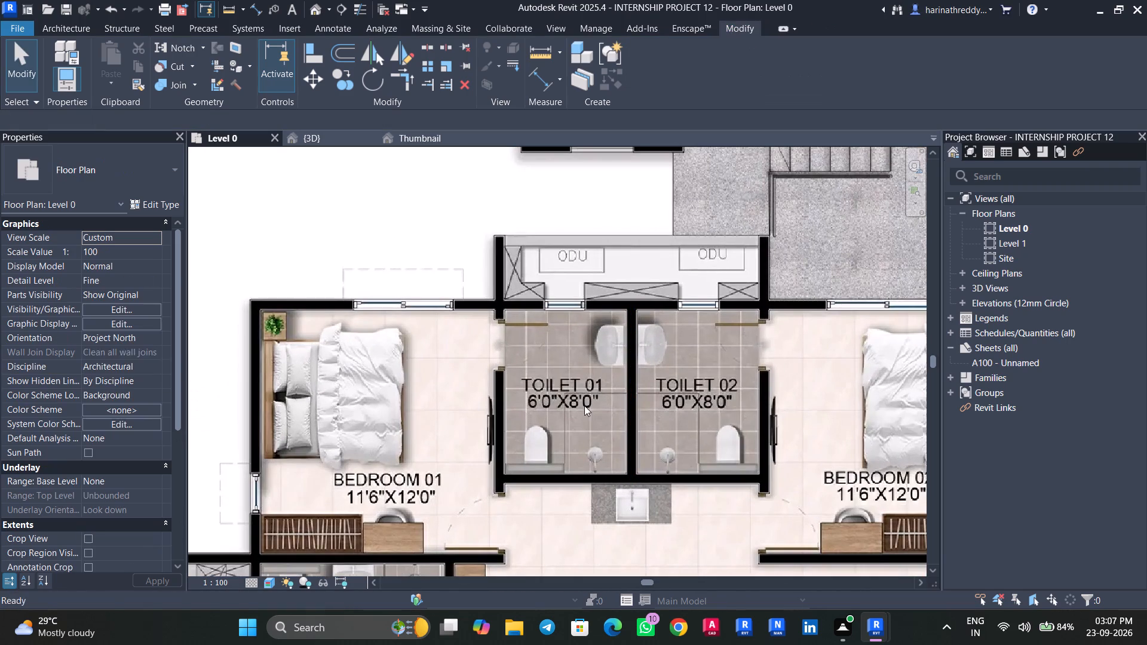
pyautogui.press('Escape')
pyautogui.press('Tab')
pyautogui.press('Tab')
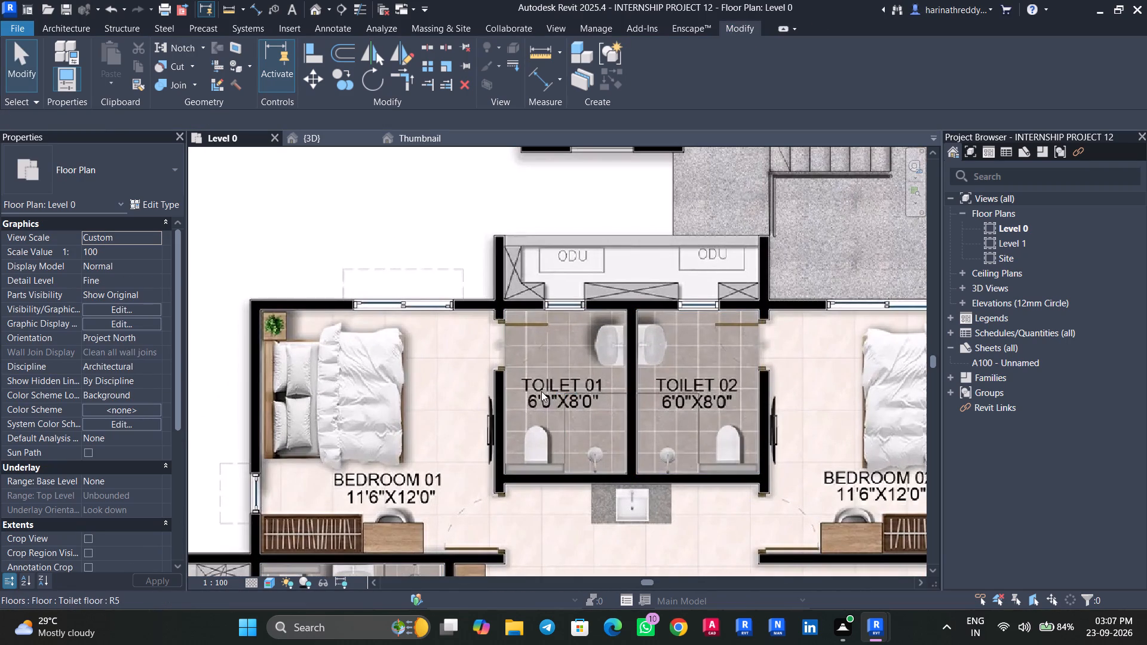
pyautogui.press('Tab')
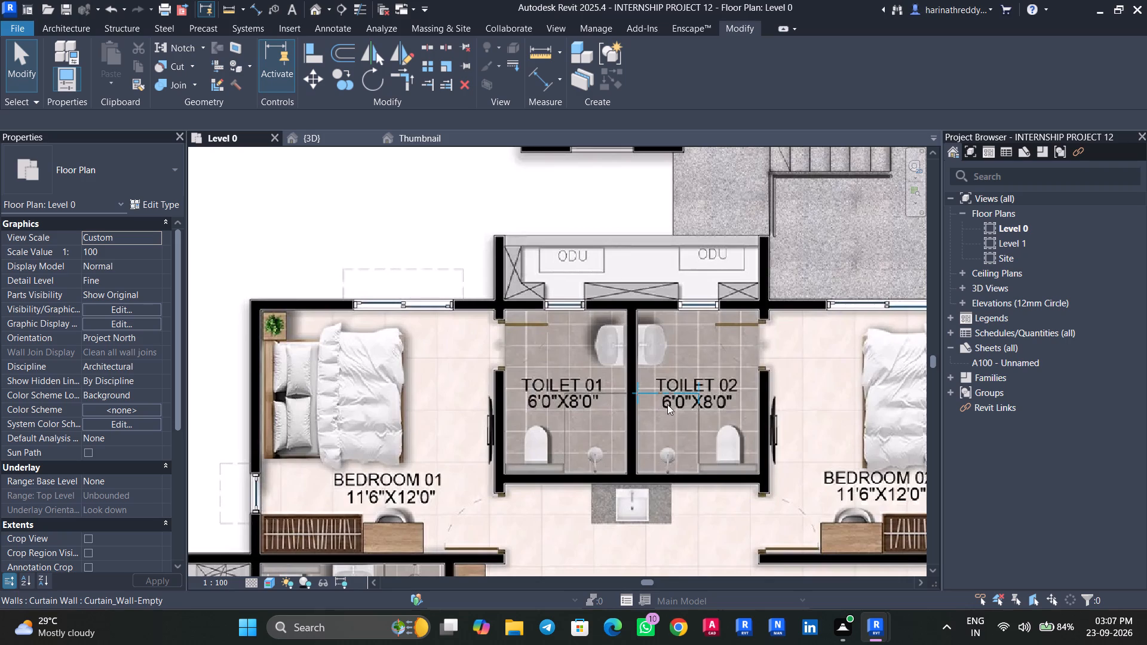
pyautogui.press('Tab')
# Examine unit 3's kitchen and utility area, including the square unit beside the kitchen sink counter.
pyautogui.scroll(-8, 651, 444)
pyautogui.moveTo(662, 496); pyautogui.dragTo(675, 344, button='middle')
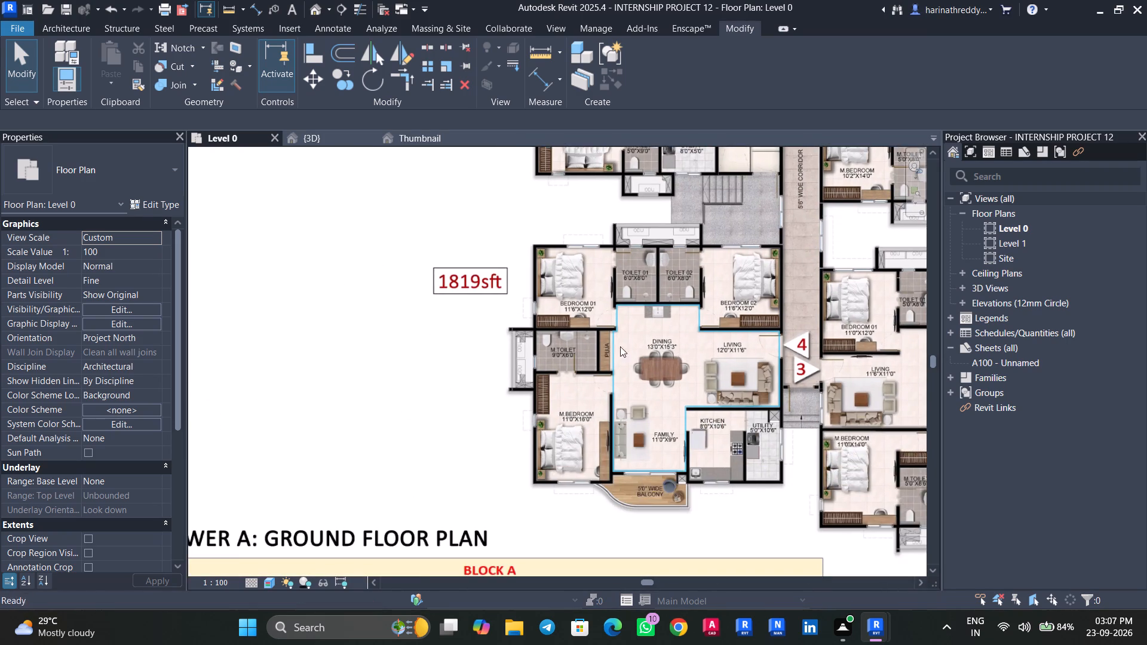
pyautogui.scroll(5, 560, 348)
pyautogui.scroll(-5, 611, 375)
pyautogui.moveTo(747, 451); pyautogui.dragTo(563, 411, button='middle')
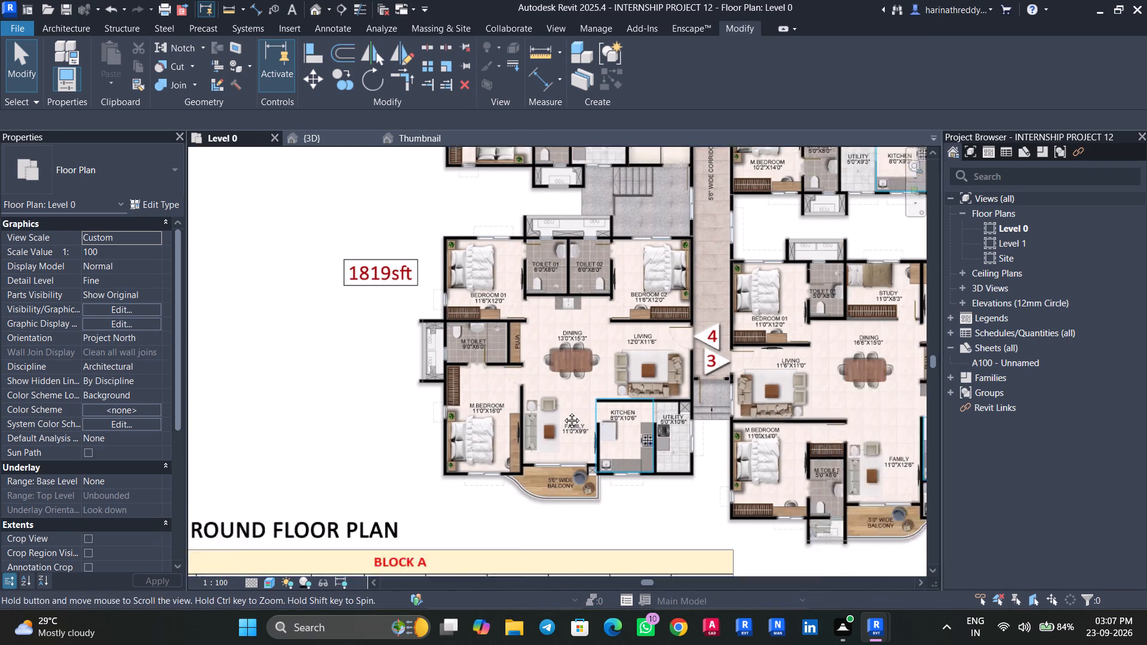
pyautogui.moveTo(563, 411); pyautogui.dragTo(482, 389, button='middle')
pyautogui.scroll(6, 828, 462)
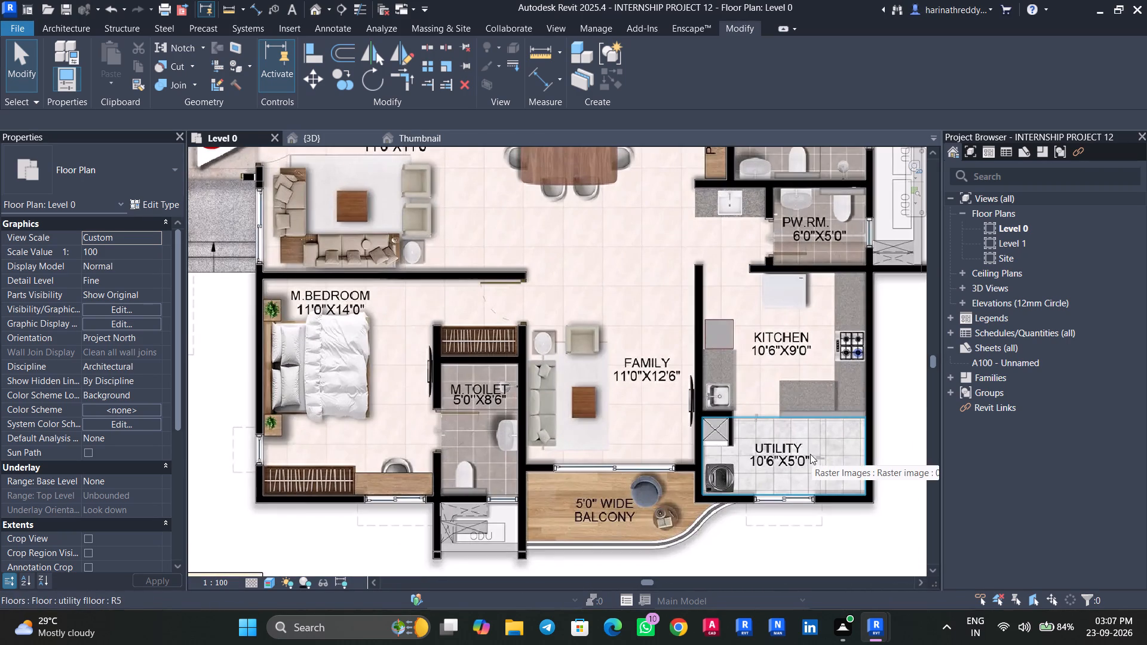
pyautogui.scroll(6, 722, 328)
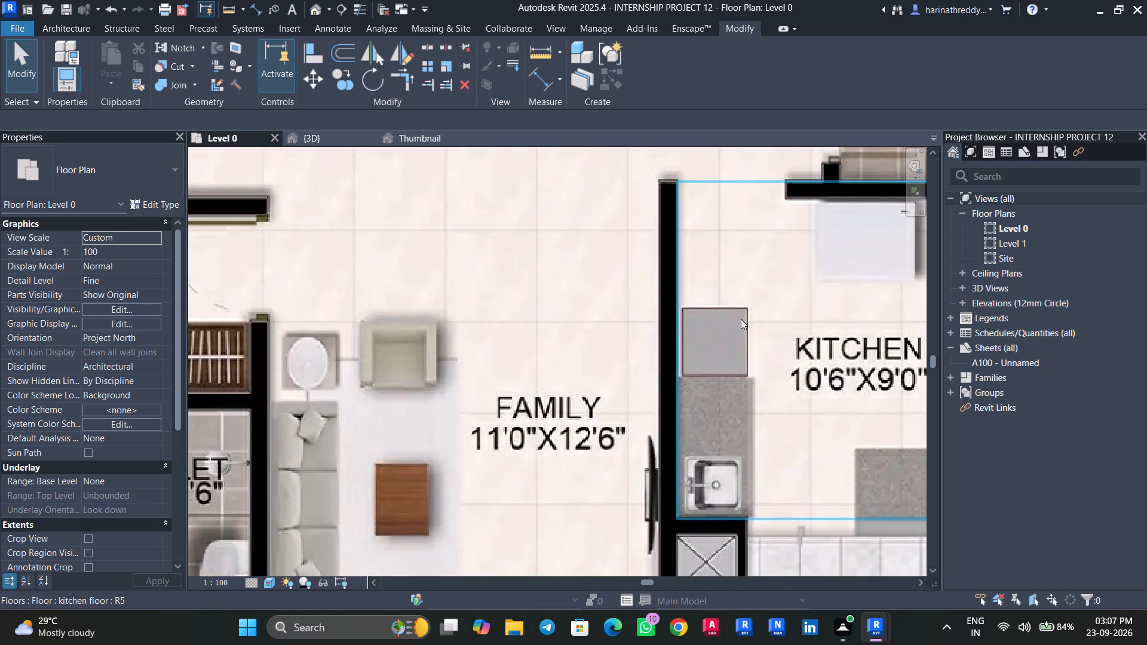
pyautogui.press('Tab')
pyautogui.press('Tab')
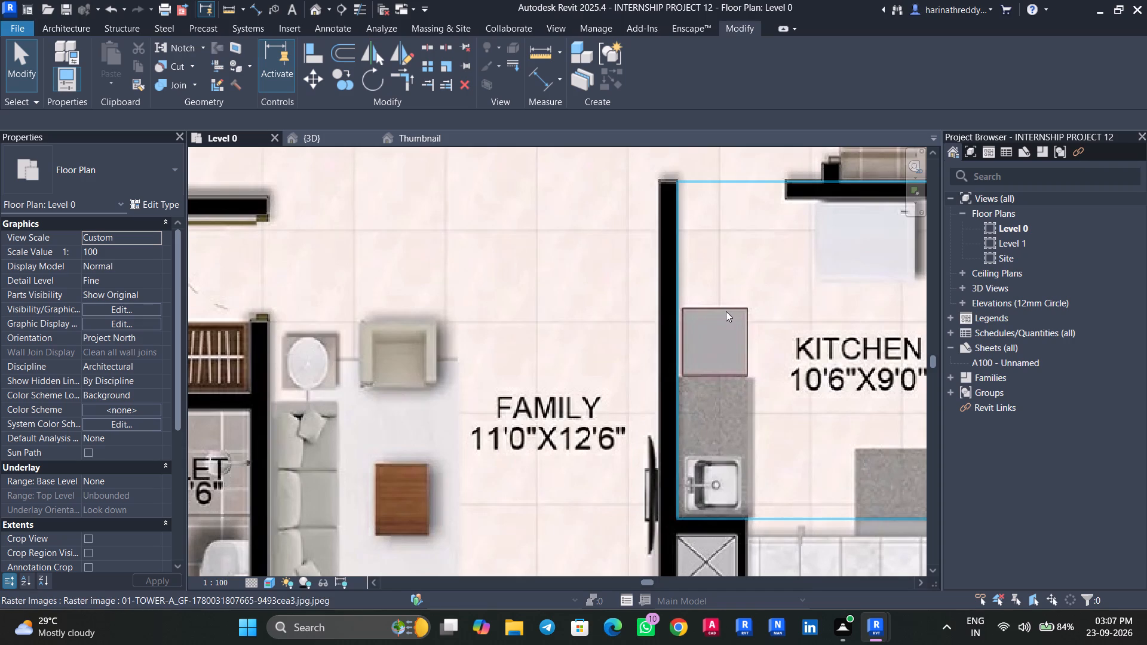
# Draw a Curtain_Wall-Empty shower partition about 5 ft long across unit 3's 5'0"x8'6" M.Toilet, near the wall end beside the door.
pyautogui.scroll(-5, 630, 398)
pyautogui.scroll(-2, 560, 416)
pyautogui.moveTo(567, 456); pyautogui.dragTo(581, 429, button='middle')
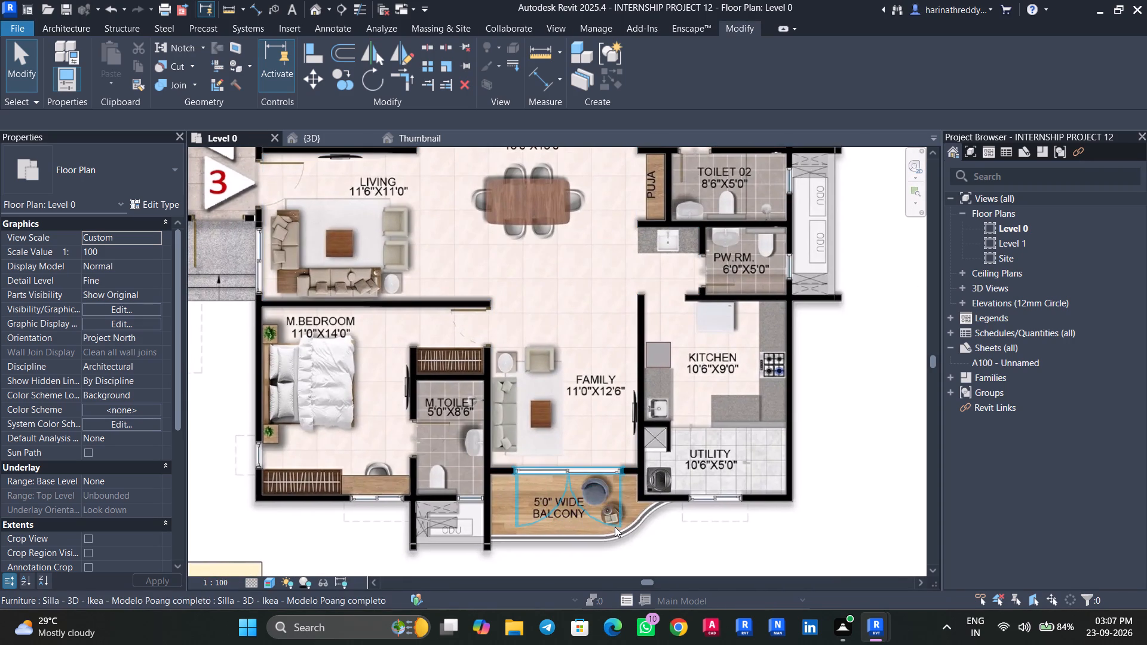
pyautogui.scroll(-2, 600, 508)
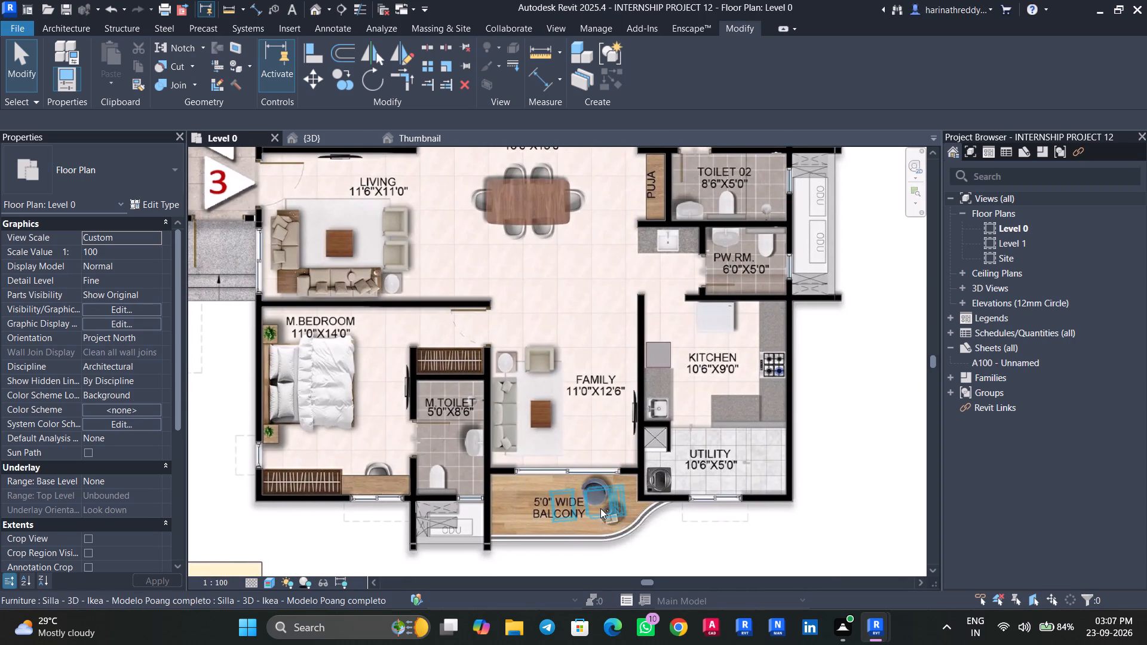
pyautogui.scroll(-2, 600, 508)
pyautogui.scroll(10, 495, 457)
pyautogui.write('wa')
pyautogui.click(479, 440)
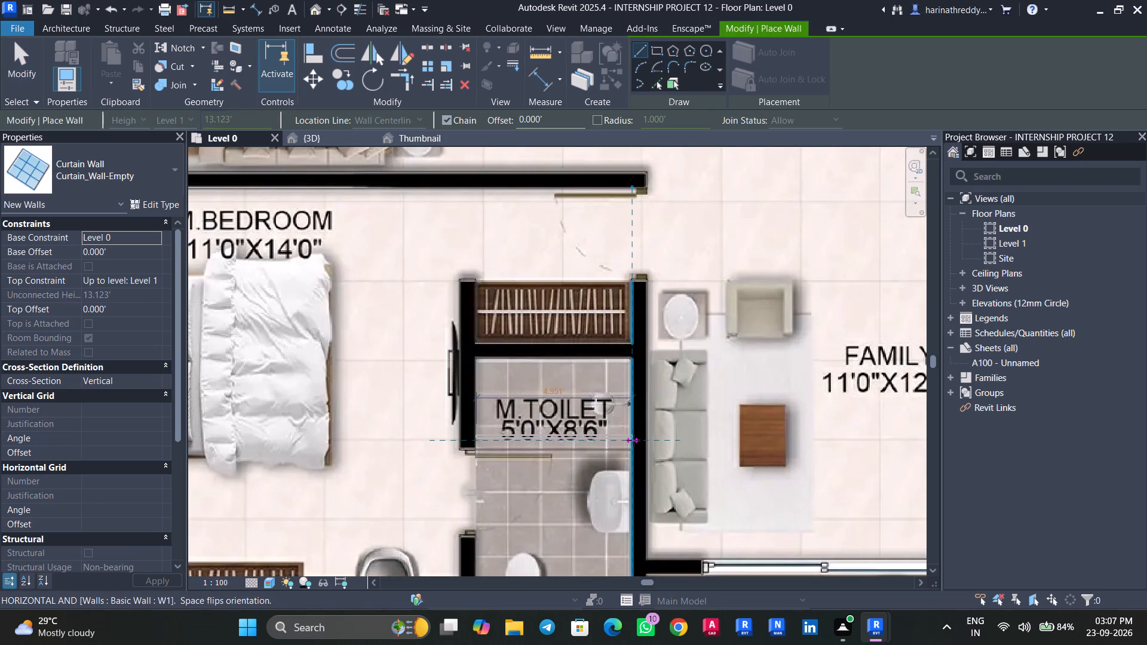
pyautogui.click(633, 440)
pyautogui.press('Escape')
pyautogui.press('Escape')
pyautogui.press('Escape')
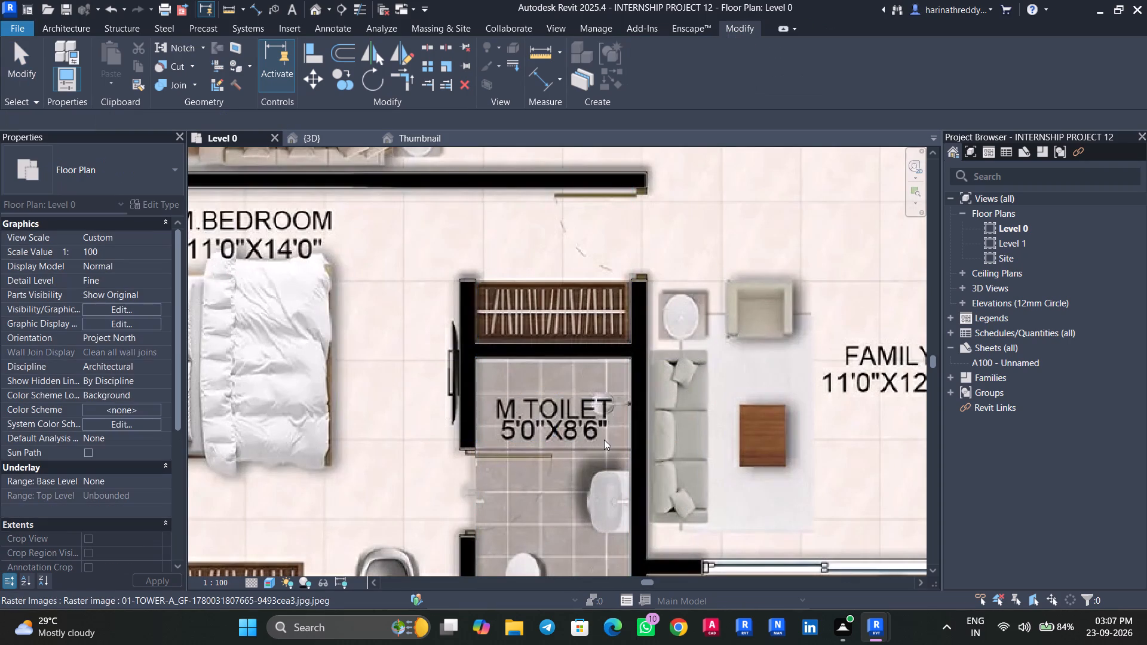
# Nudge the curtain-wall partition in unit 3's M.Toilet three increments toward the washbasin, onto the wall end beside the door.
pyautogui.press('Tab')
pyautogui.click(603, 436)
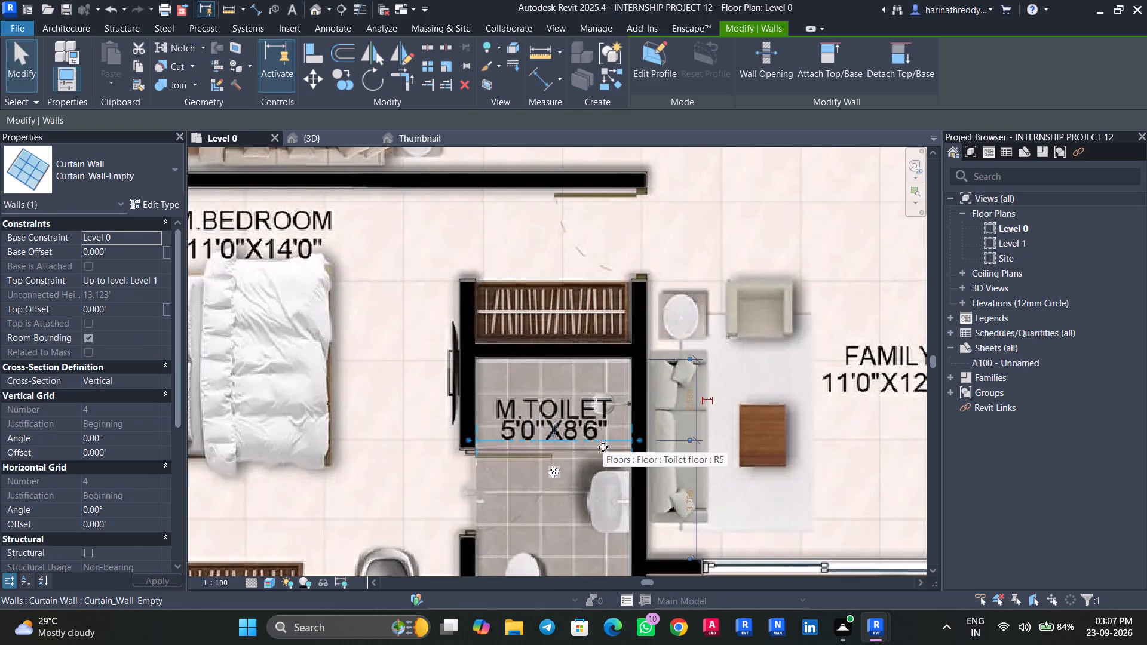
pyautogui.press('Down')
pyautogui.press('Down')
pyautogui.press('Down')
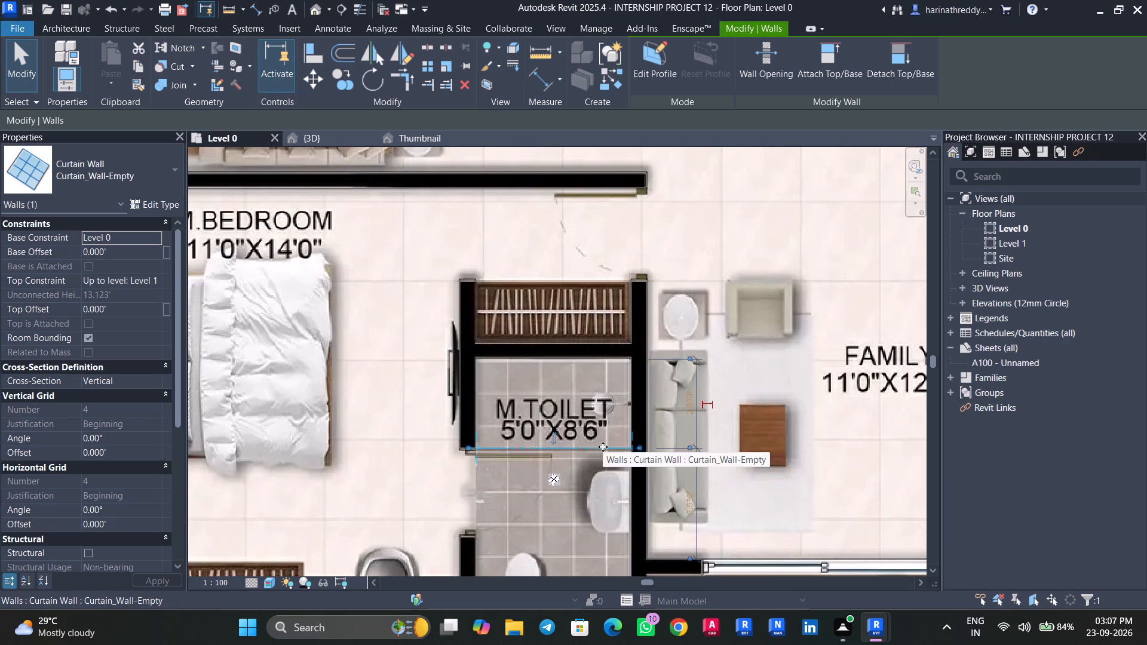
pyautogui.press('Escape')
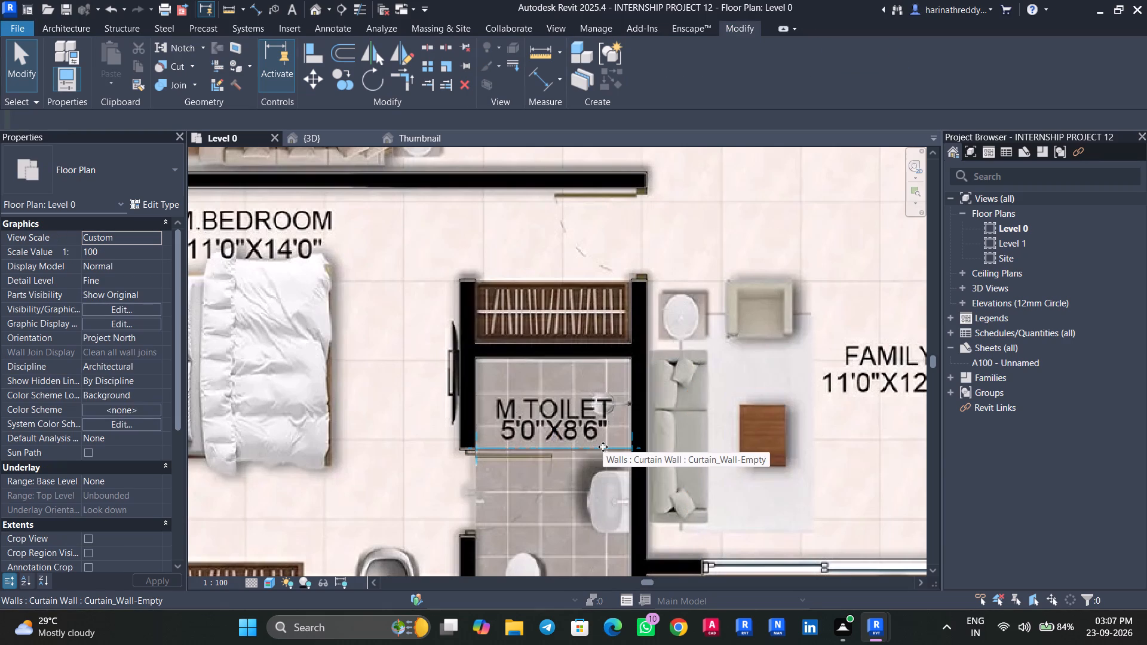
pyautogui.scroll(-10, 603, 447)
pyautogui.press('Escape')
pyautogui.press('Escape')
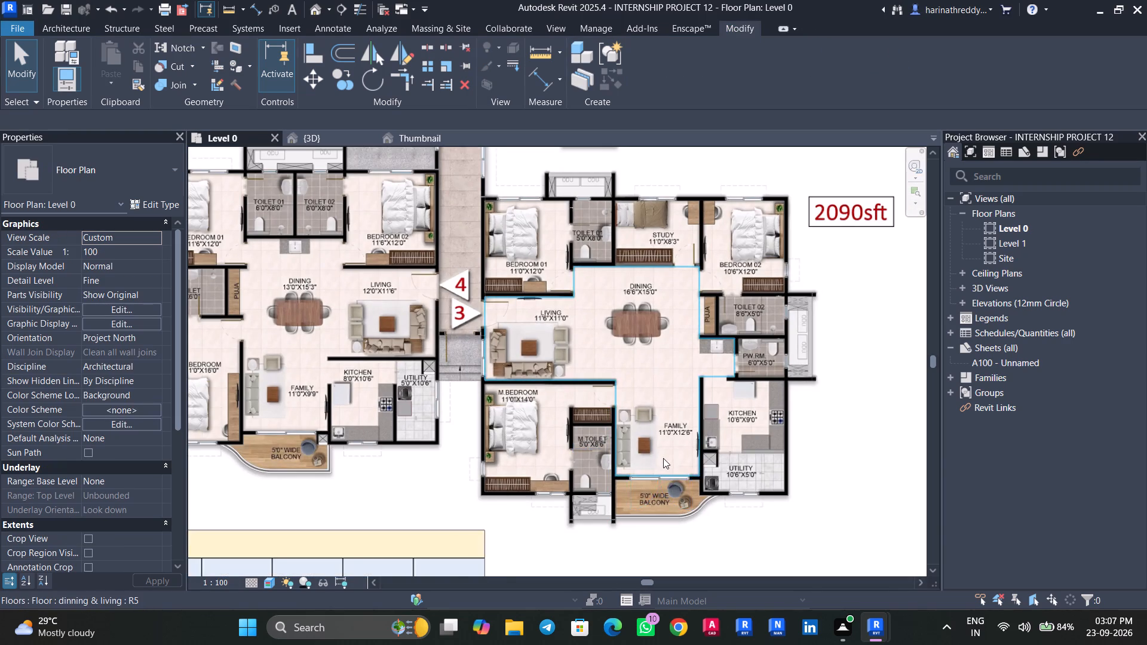
# Draw a Curtain_Wall-Empty shower partition about 5 ft long across unit 3's 8'6"x5'0" Toilet 02, between the WC and the shower.
pyautogui.scroll(5, 662, 453)
pyautogui.moveTo(662, 452); pyautogui.dragTo(484, 554, button='middle')
pyautogui.scroll(-3, 502, 537)
pyautogui.scroll(4, 609, 447)
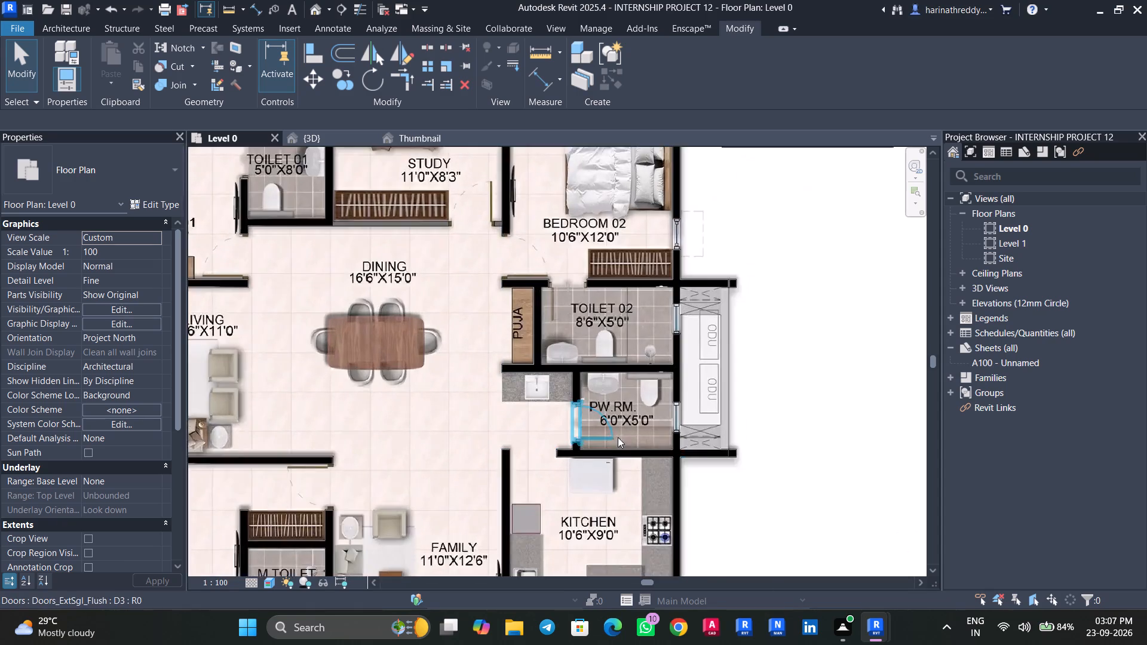
pyautogui.scroll(3, 618, 437)
pyautogui.moveTo(647, 395); pyautogui.dragTo(661, 487, button='middle')
pyautogui.press('w')
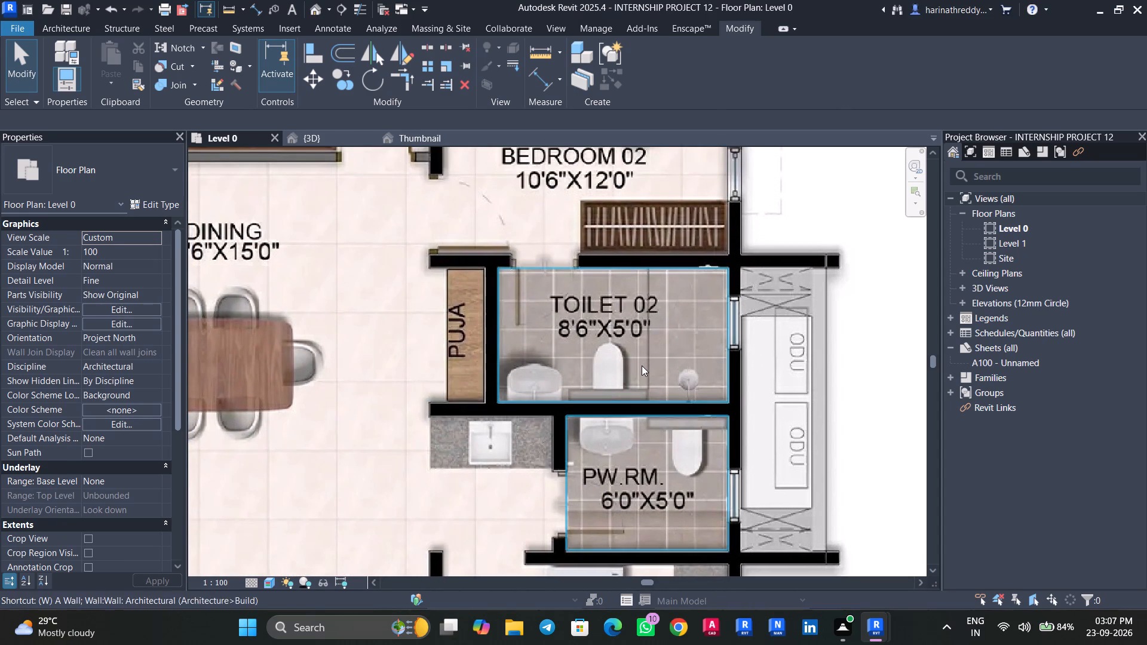
pyautogui.press('a')
pyautogui.click(649, 267)
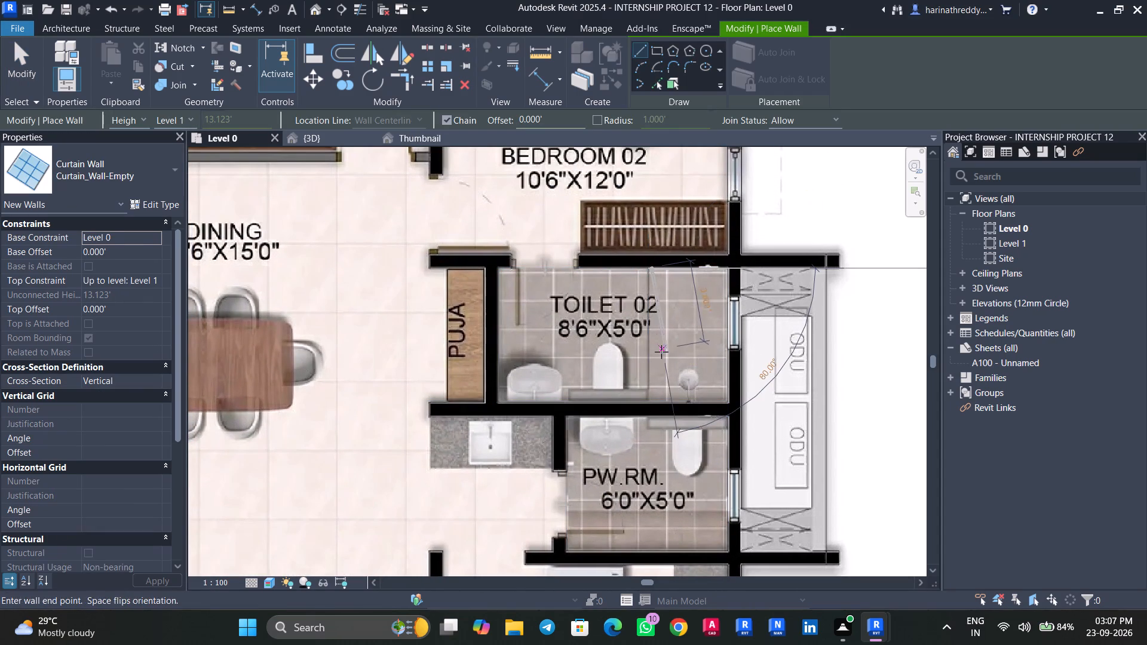
pyautogui.click(652, 400)
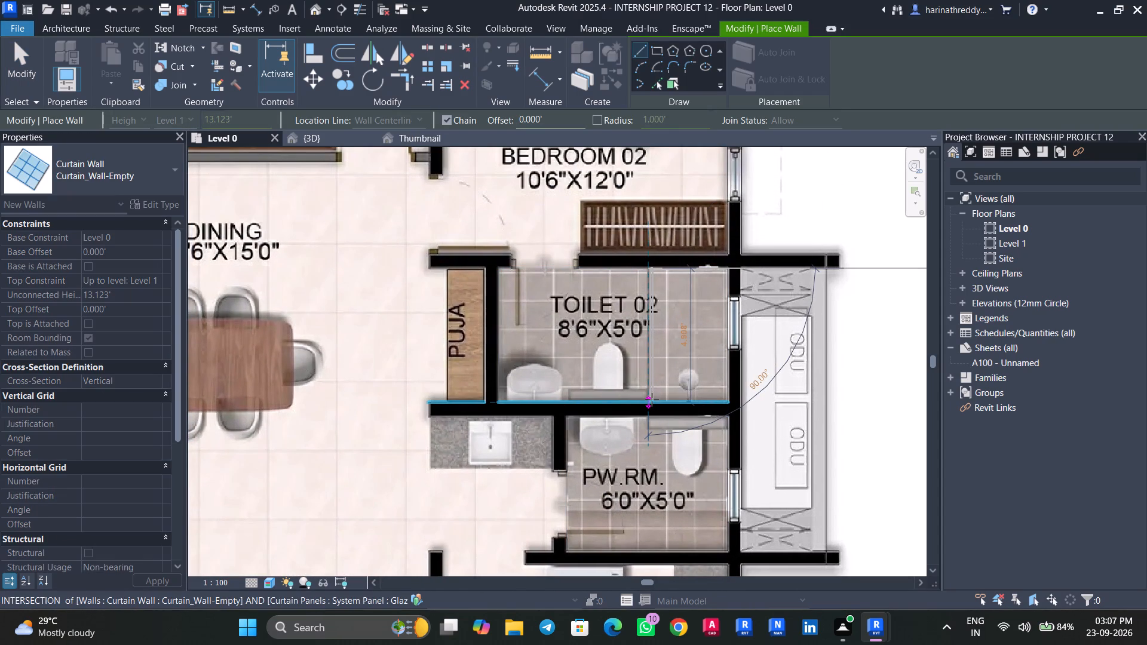
pyautogui.press('Escape')
pyautogui.press('Escape')
pyautogui.press('Escape')
# Draw a Curtain_Wall-Empty shower partition about 5 ft long across unit 3's 5'0"x8'0" Toilet 01, between the washbasin and the shower.
pyautogui.scroll(-9, 614, 436)
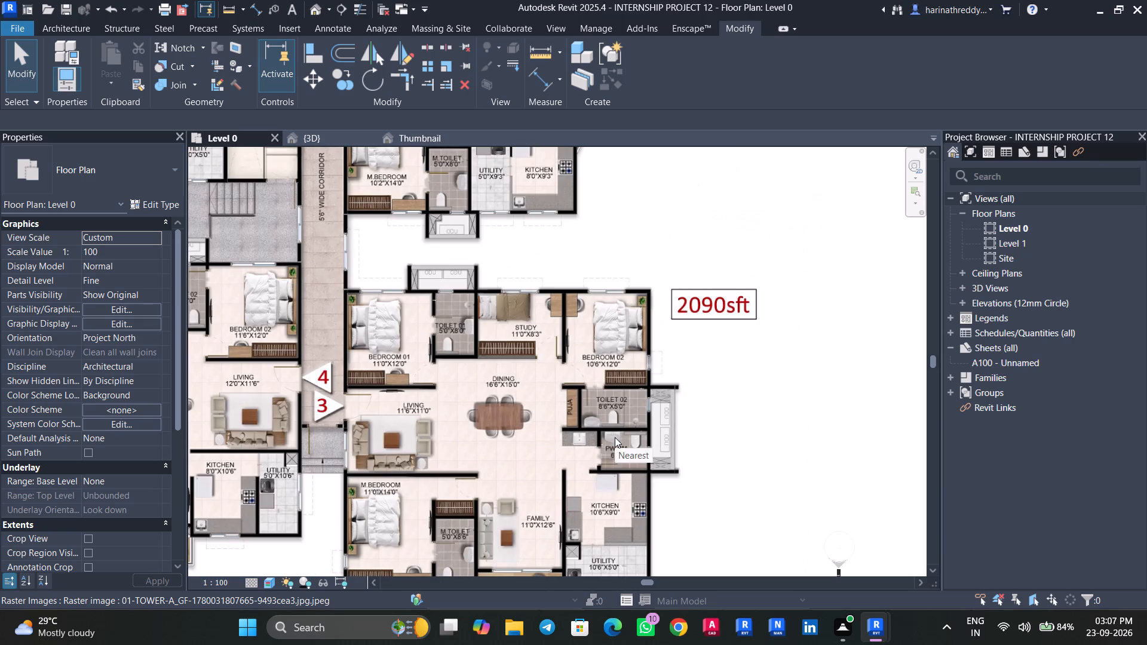
pyautogui.scroll(12, 430, 306)
pyautogui.moveTo(462, 374); pyautogui.dragTo(483, 410, button='middle')
pyautogui.scroll(1, 483, 411)
pyautogui.press('w')
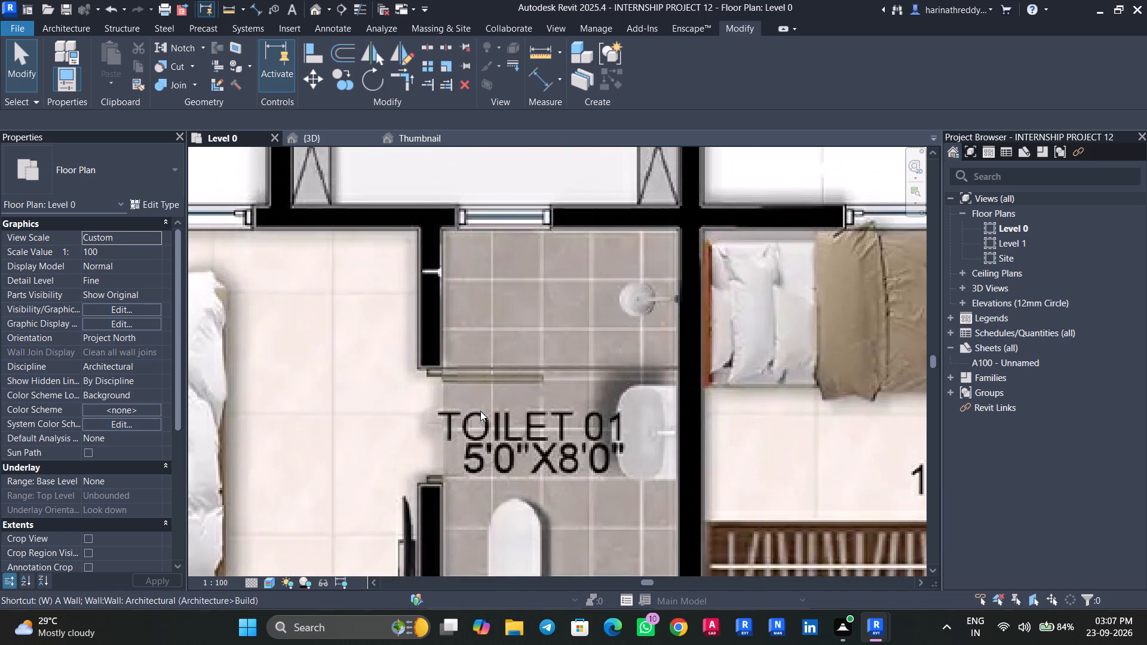
pyautogui.press('a')
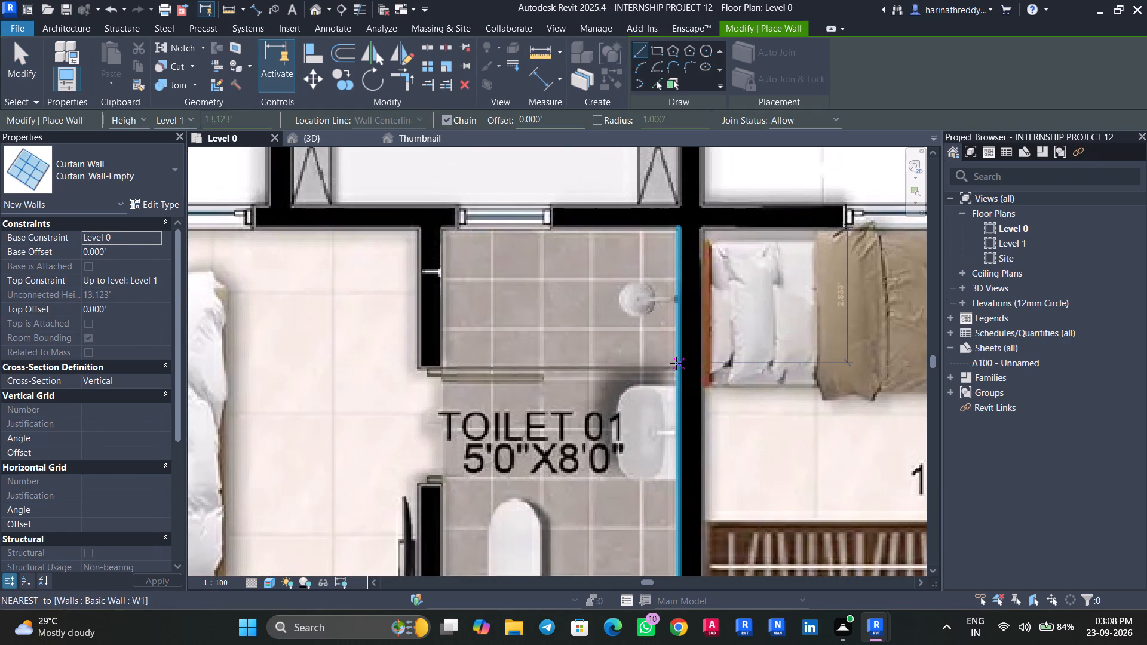
pyautogui.click(676, 363)
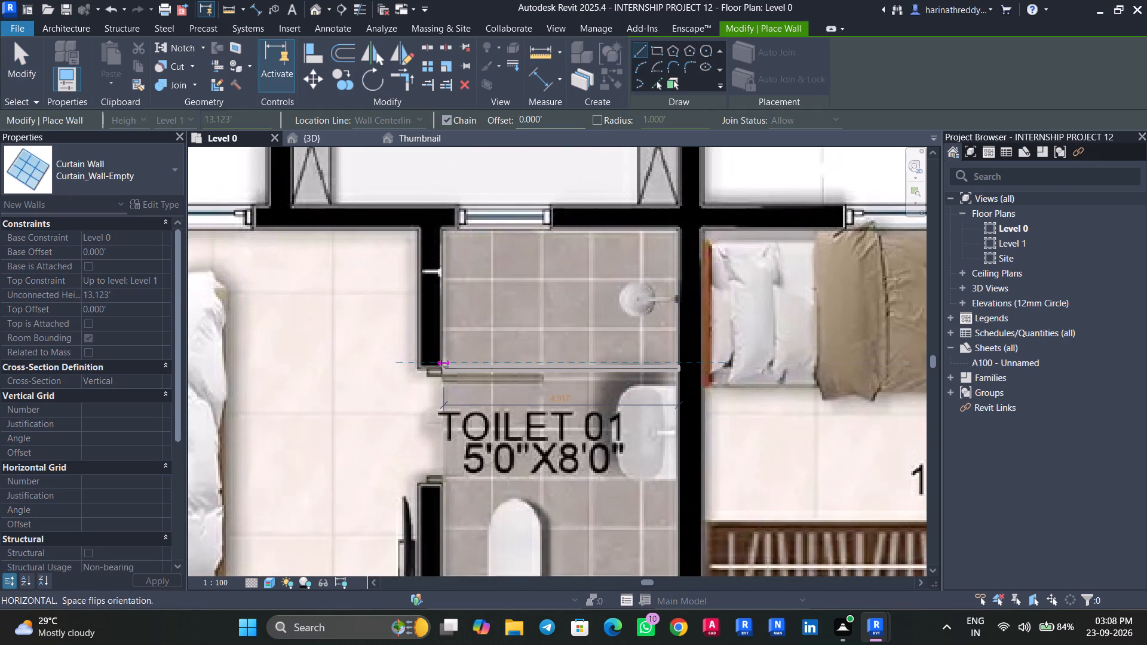
pyautogui.click(440, 367)
pyautogui.press('Escape')
pyautogui.press('Escape')
pyautogui.press('Escape')
pyautogui.press('Escape')
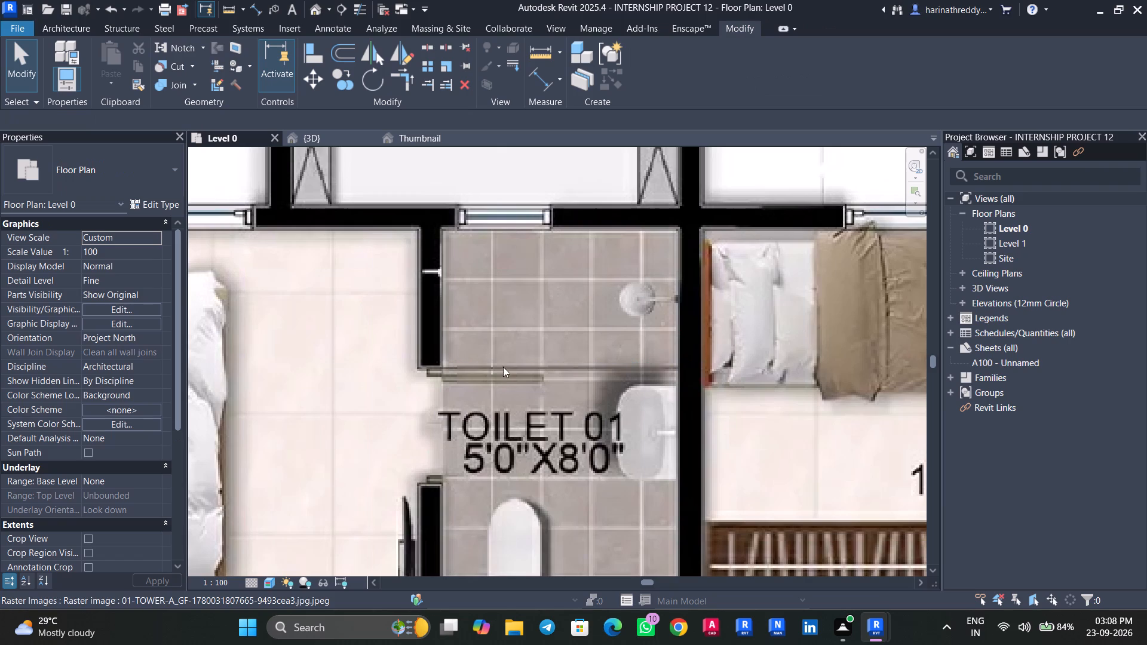
pyautogui.press('Tab')
# Examine unit 3's M.Toilet, Toilet 02 and powder room for any remaining shower partitions.
pyautogui.scroll(-15, 602, 367)
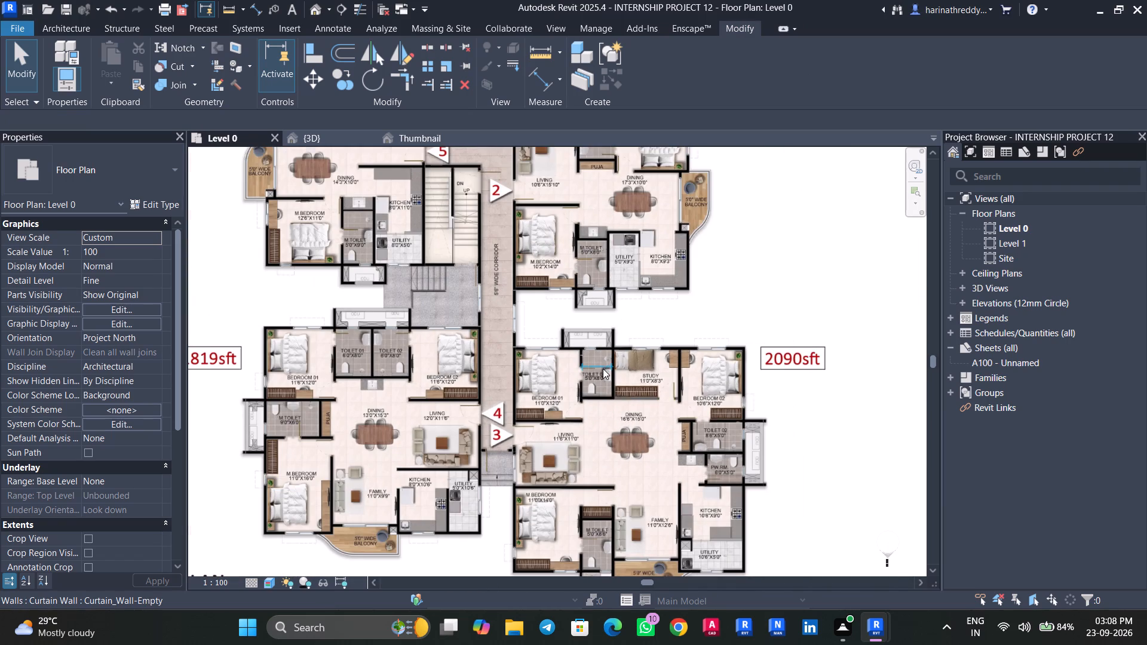
pyautogui.moveTo(593, 471); pyautogui.dragTo(585, 407, button='middle')
pyautogui.scroll(6, 528, 481)
pyautogui.moveTo(572, 492); pyautogui.dragTo(565, 490, button='middle')
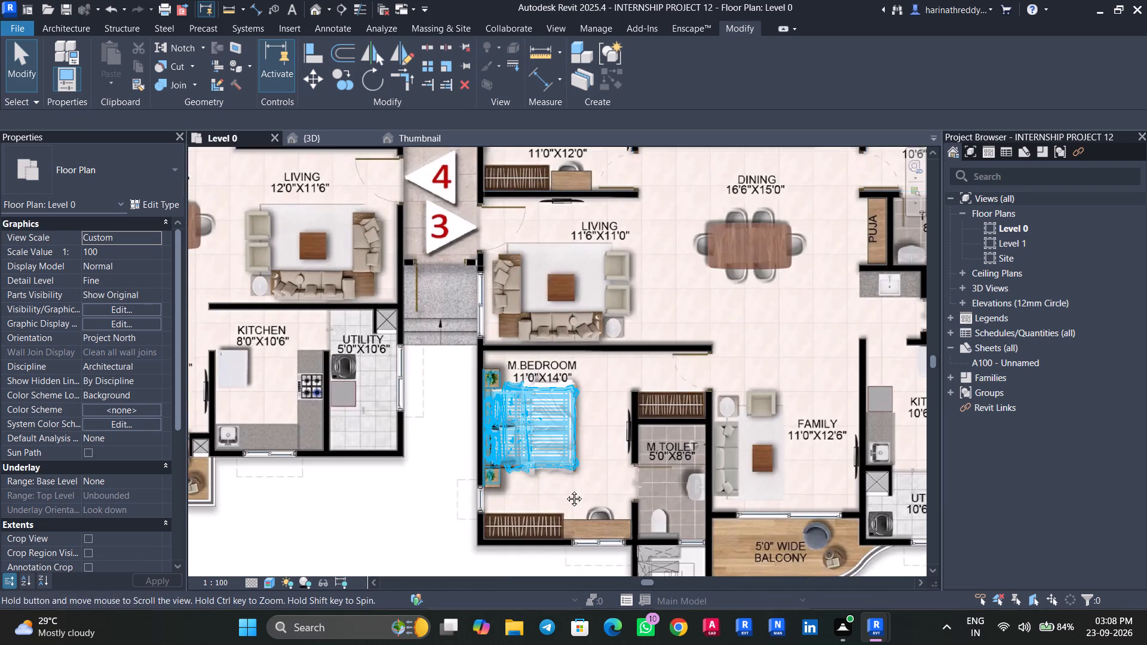
pyautogui.moveTo(565, 490); pyautogui.dragTo(535, 480, button='middle')
pyautogui.scroll(5, 642, 452)
pyautogui.scroll(-8, 602, 463)
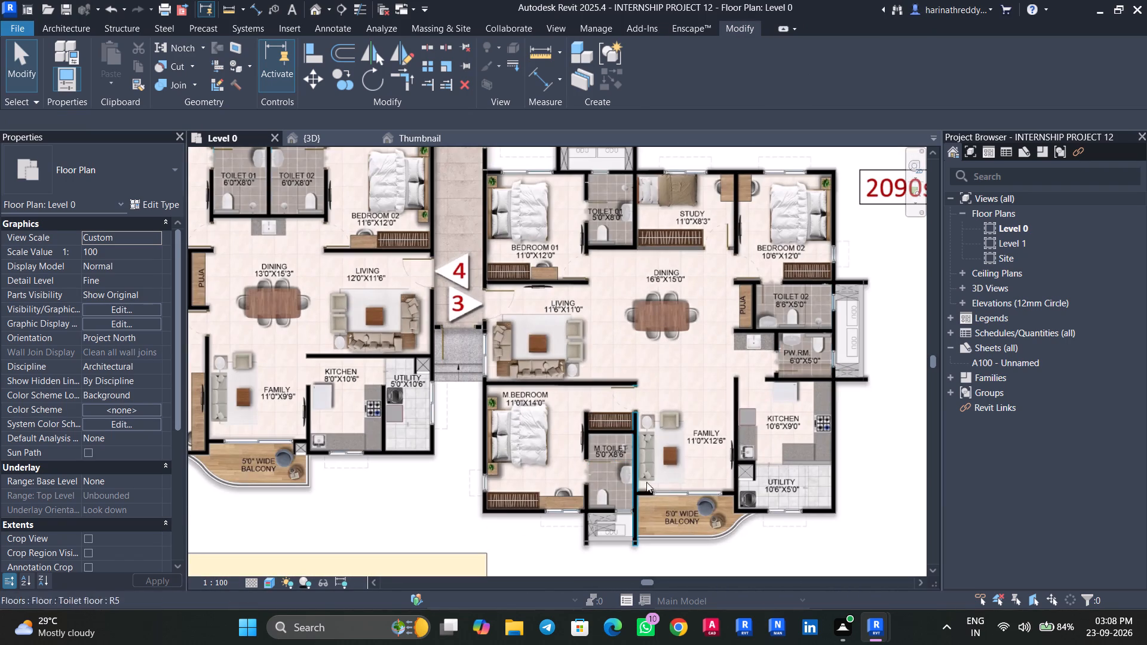
pyautogui.moveTo(875, 462); pyautogui.dragTo(783, 542, button='middle')
pyautogui.scroll(5, 714, 442)
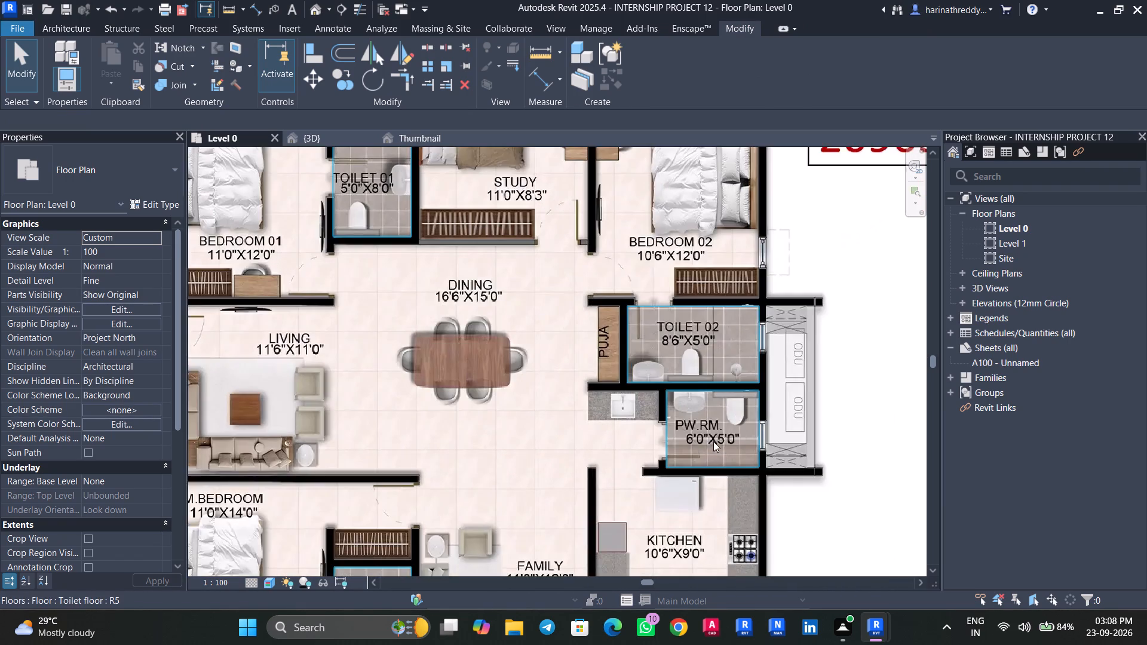
pyautogui.moveTo(713, 430); pyautogui.dragTo(721, 535, button='middle')
pyautogui.scroll(-4, 732, 440)
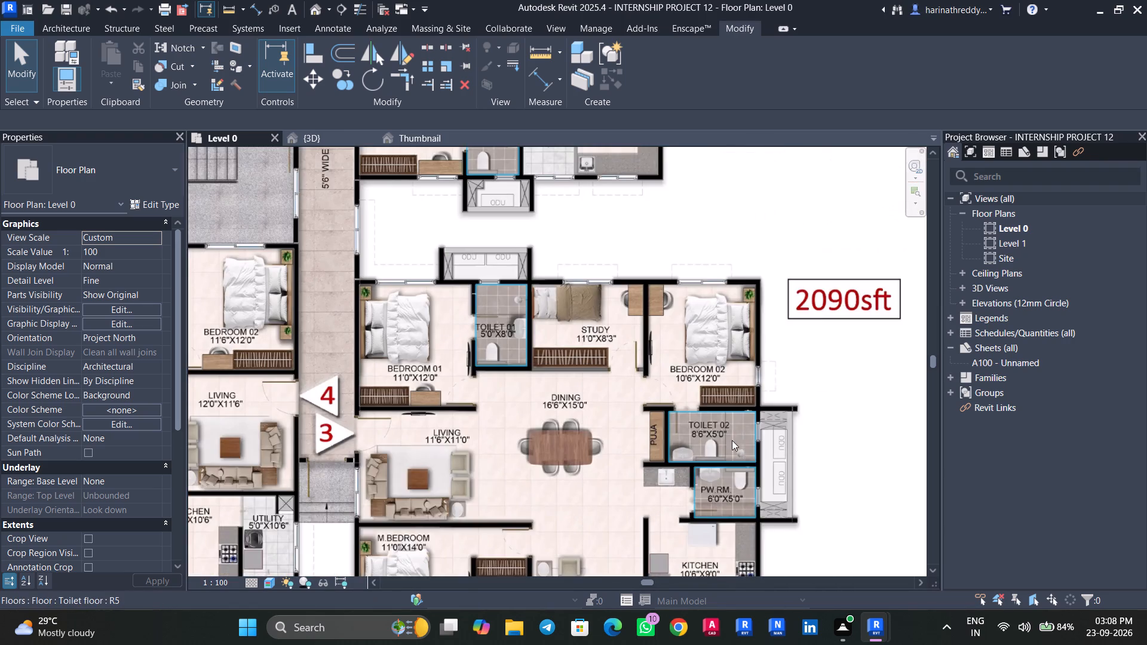
# Draw a Curtain_Wall-Empty shower partition about 5 ft long across unit 2's 5'0"x8'0" M.Toilet, at the wall end beside the door.
pyautogui.moveTo(733, 448); pyautogui.dragTo(735, 523, button='middle')
pyautogui.moveTo(799, 426); pyautogui.dragTo(819, 506, button='middle')
pyautogui.moveTo(720, 376); pyautogui.dragTo(771, 507, button='middle')
pyautogui.scroll(1, 771, 507)
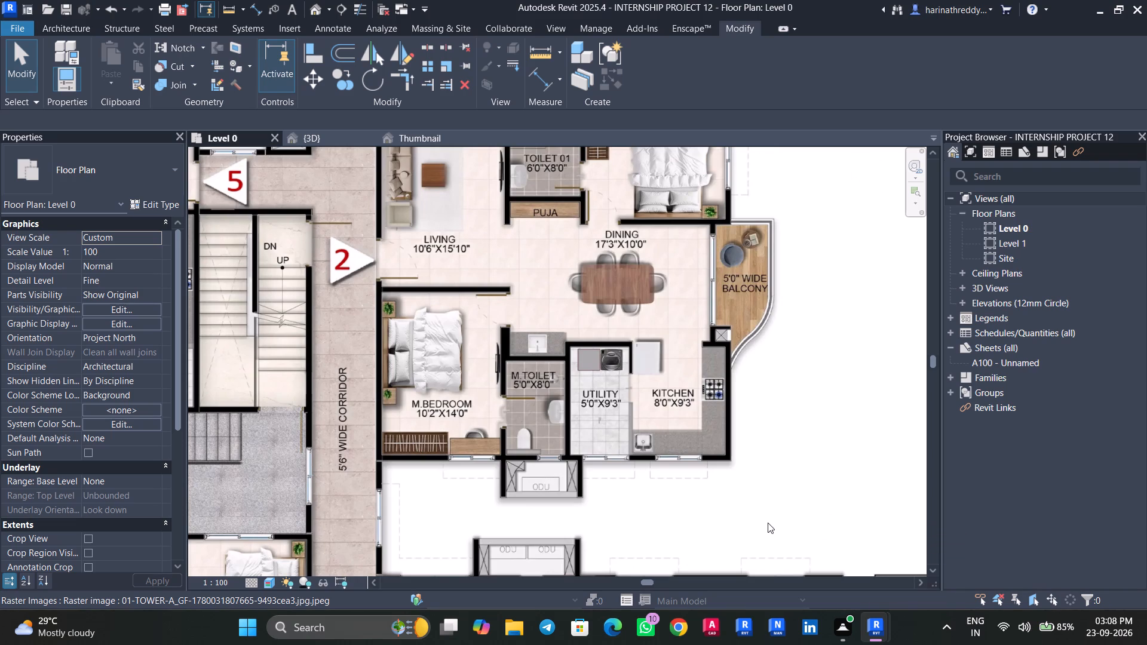
pyautogui.scroll(4, 546, 395)
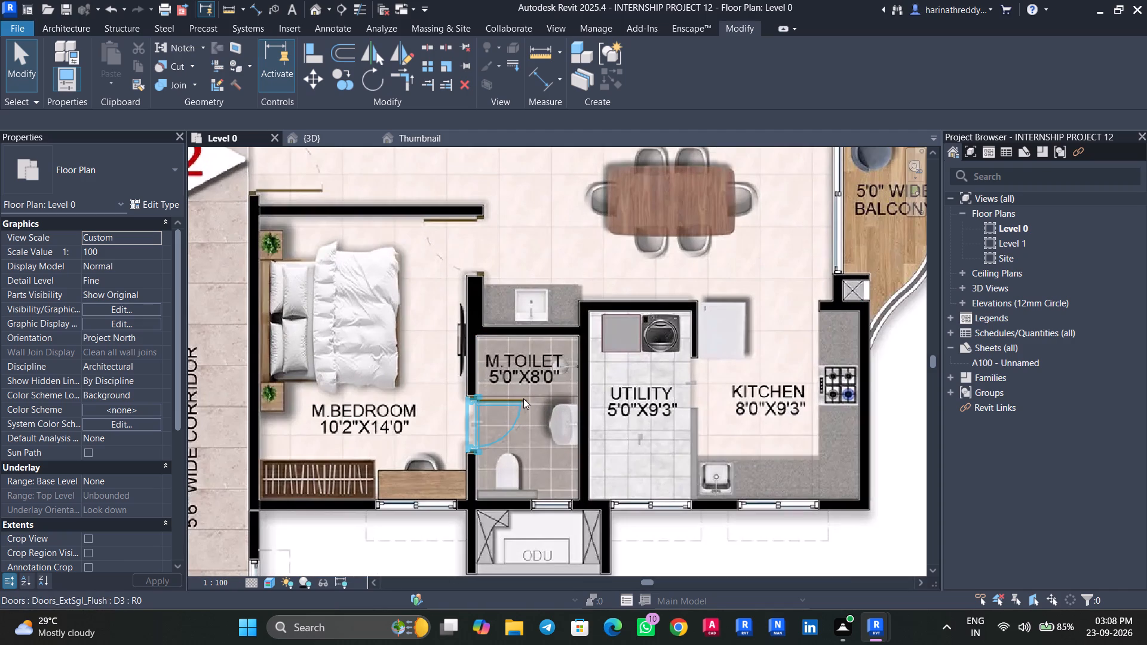
pyautogui.press('w')
pyautogui.press('a')
pyautogui.scroll(6, 467, 388)
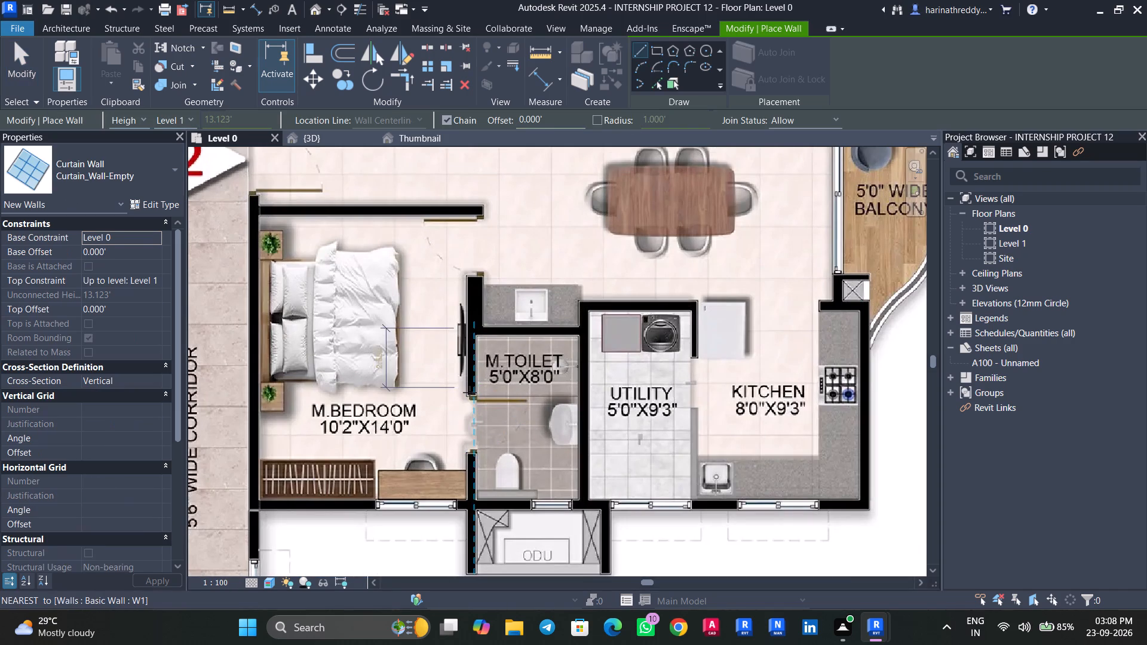
pyautogui.scroll(3, 470, 392)
pyautogui.click(495, 403)
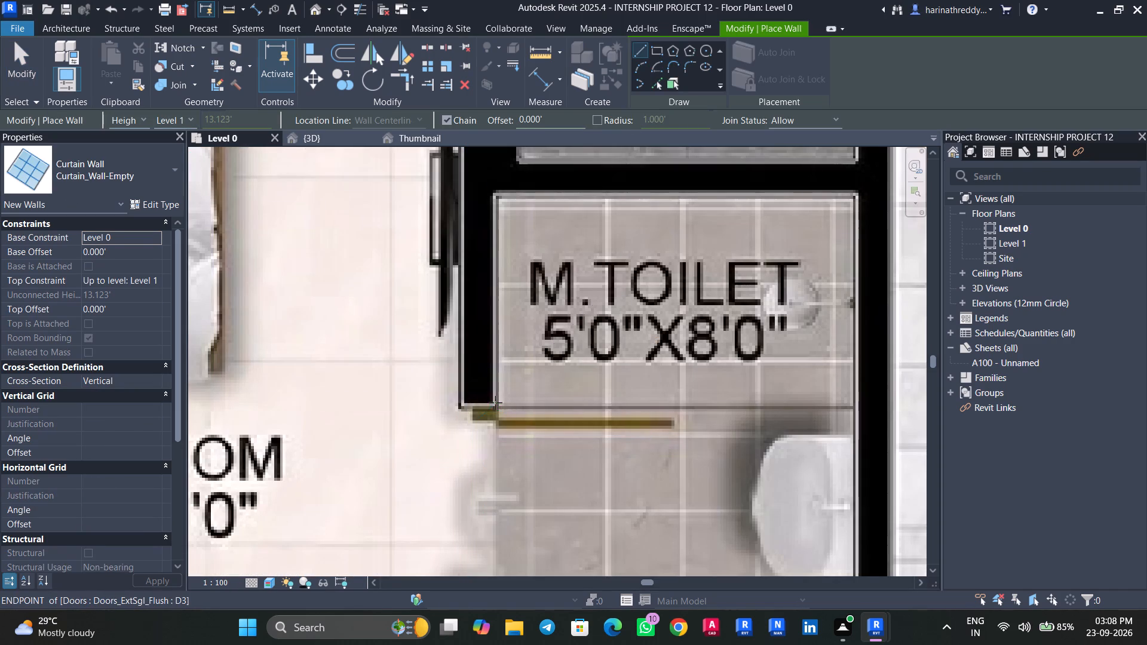
pyautogui.click(855, 404)
pyautogui.press('Escape')
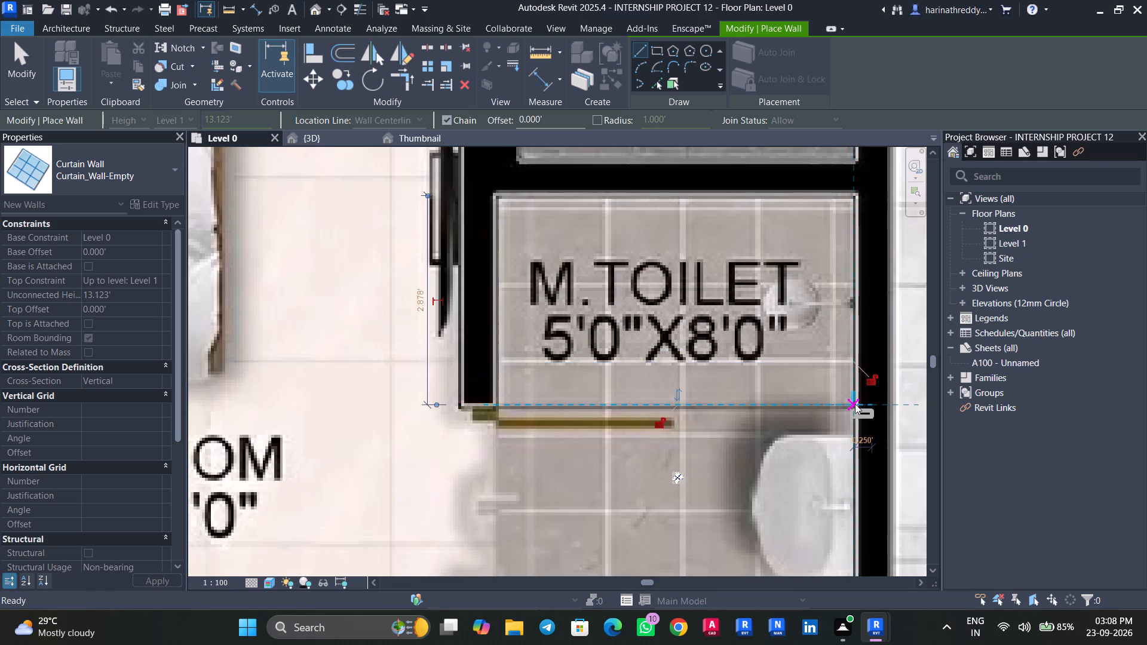
pyautogui.scroll(-10, 749, 441)
pyautogui.press('Escape')
pyautogui.press('Escape')
pyautogui.press('Tab')
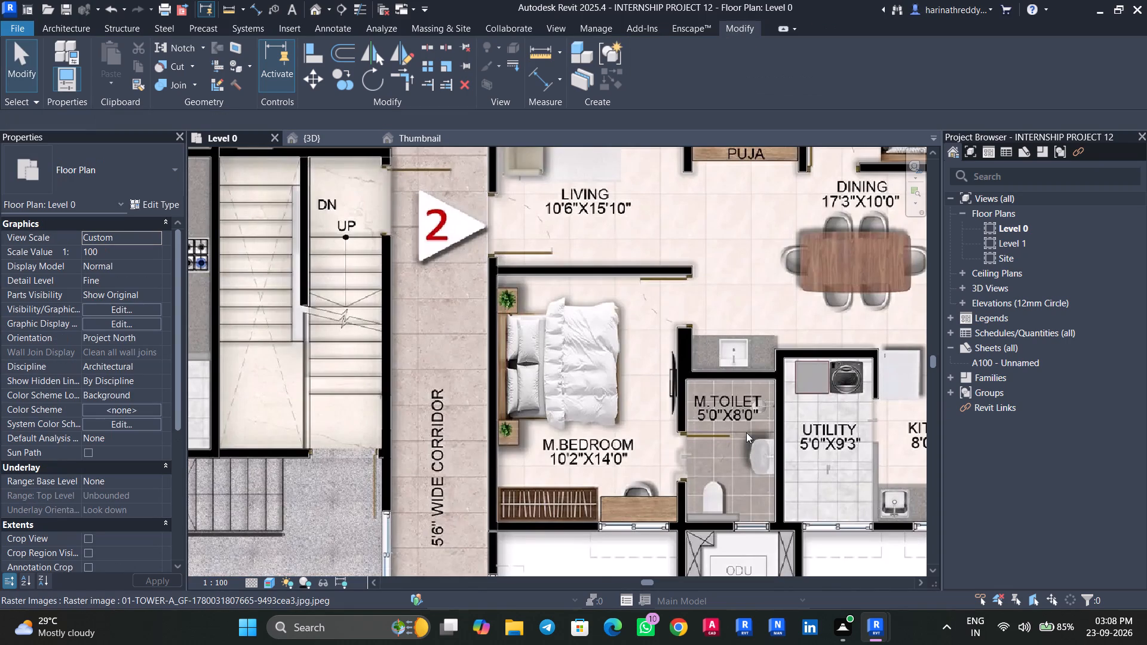
# Examine unit 3's toilets and the neighbouring units on the overall floor plan.
pyautogui.scroll(-4, 746, 432)
pyautogui.moveTo(745, 449); pyautogui.dragTo(629, 313, button='middle')
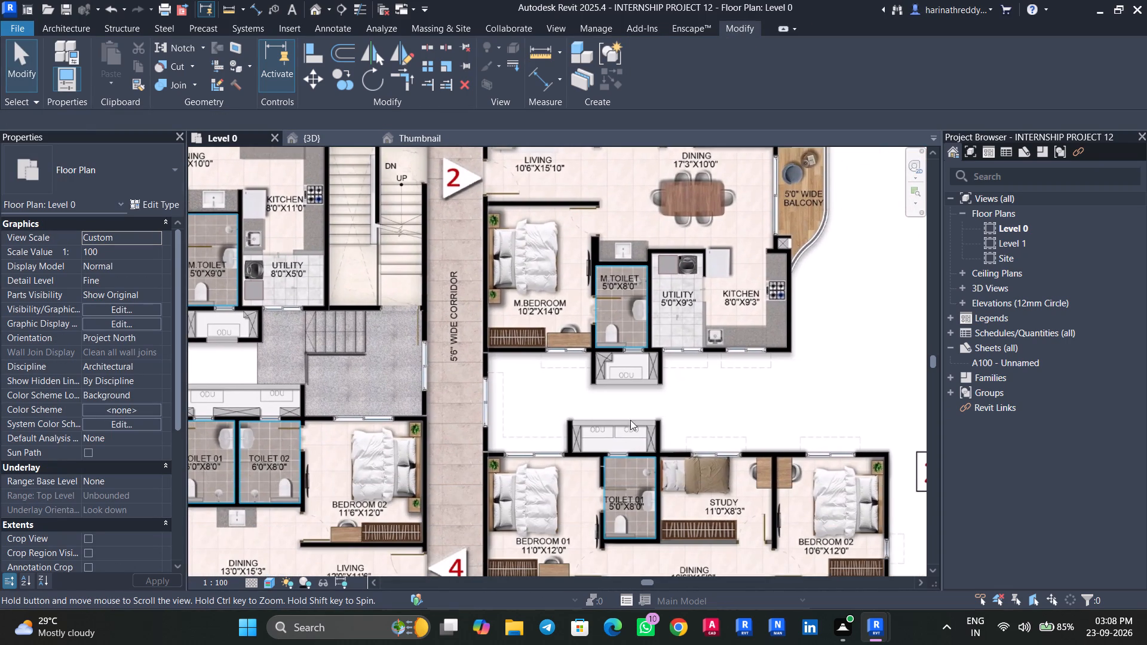
pyautogui.moveTo(799, 517); pyautogui.dragTo(745, 306, button='middle')
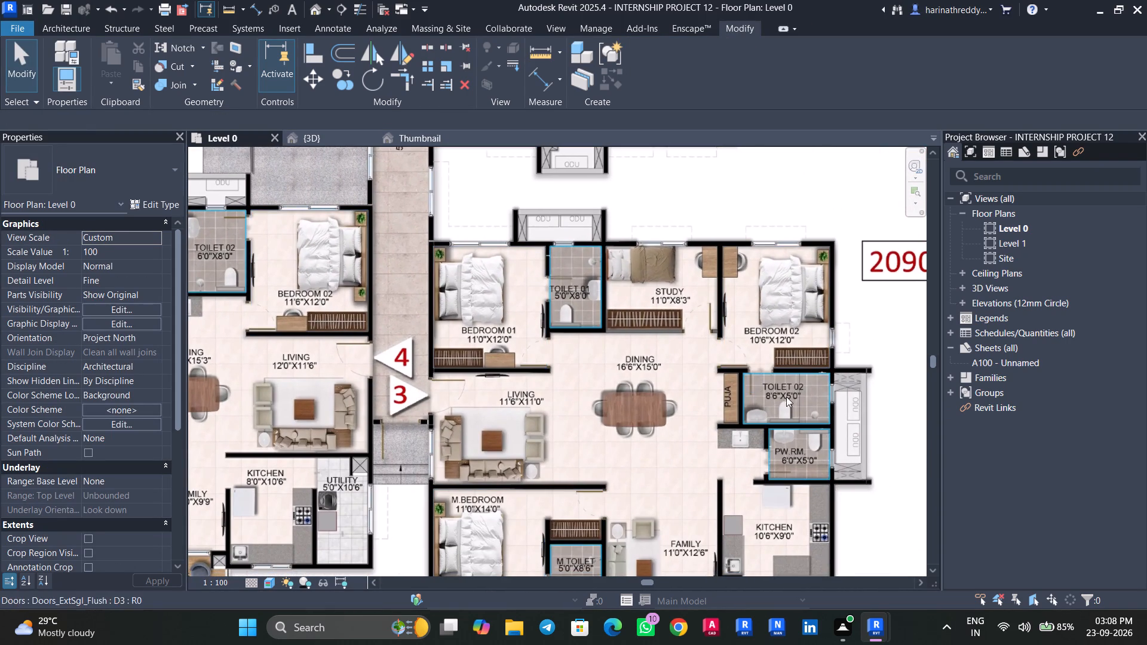
pyautogui.scroll(-4, 654, 462)
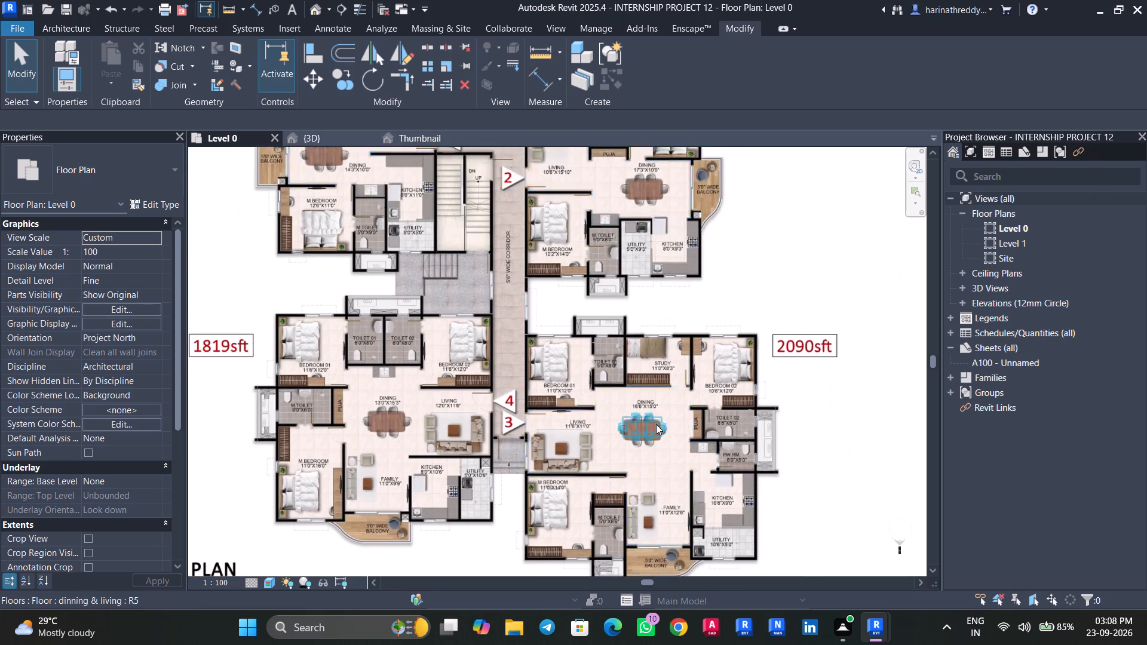
pyautogui.moveTo(660, 402); pyautogui.dragTo(670, 288, button='middle')
pyautogui.moveTo(703, 361); pyautogui.dragTo(711, 462, button='middle')
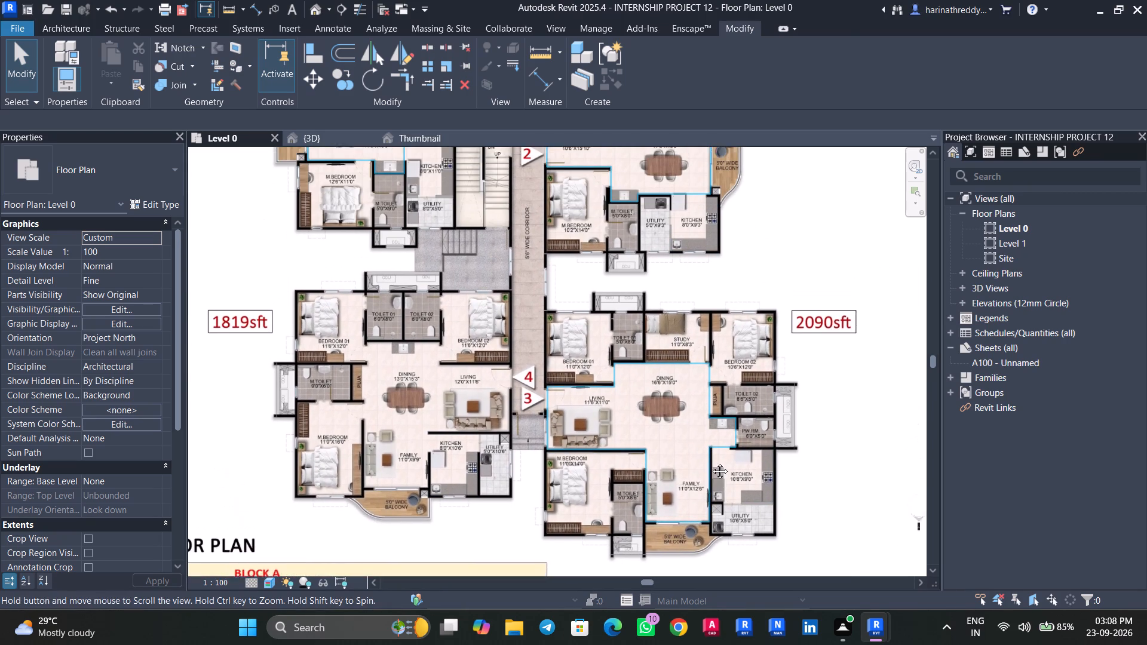
pyautogui.moveTo(711, 462); pyautogui.dragTo(711, 464, button='middle')
pyautogui.scroll(5, 628, 509)
pyautogui.scroll(-5, 692, 412)
# Draw an L-shaped Curtain_Wall-Empty enclosure around the shower in unit 2's 6'0"x8'0" Toilet 01, its longer leg about 4 ft.
pyautogui.moveTo(695, 403); pyautogui.dragTo(698, 510, button='middle')
pyautogui.moveTo(710, 340); pyautogui.dragTo(726, 456, button='middle')
pyautogui.scroll(1, 726, 456)
pyautogui.scroll(8, 681, 395)
pyautogui.scroll(-8, 663, 428)
pyautogui.moveTo(689, 371); pyautogui.dragTo(700, 444, button='middle')
pyautogui.scroll(9, 673, 352)
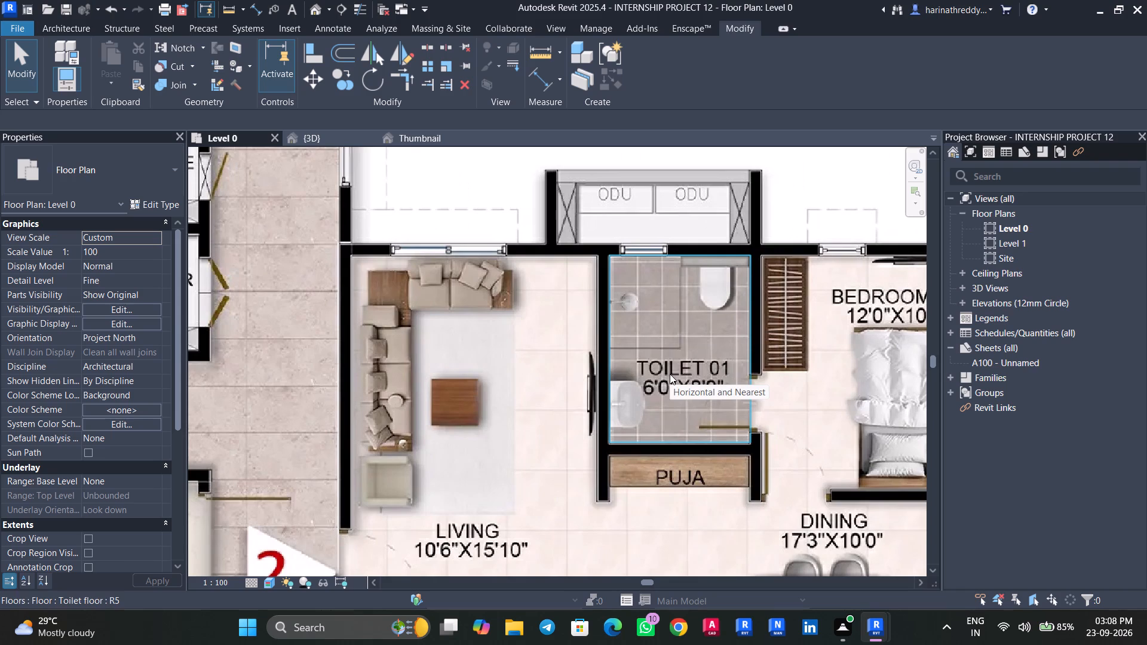
pyautogui.press('w')
pyautogui.press('a')
pyautogui.click(614, 351)
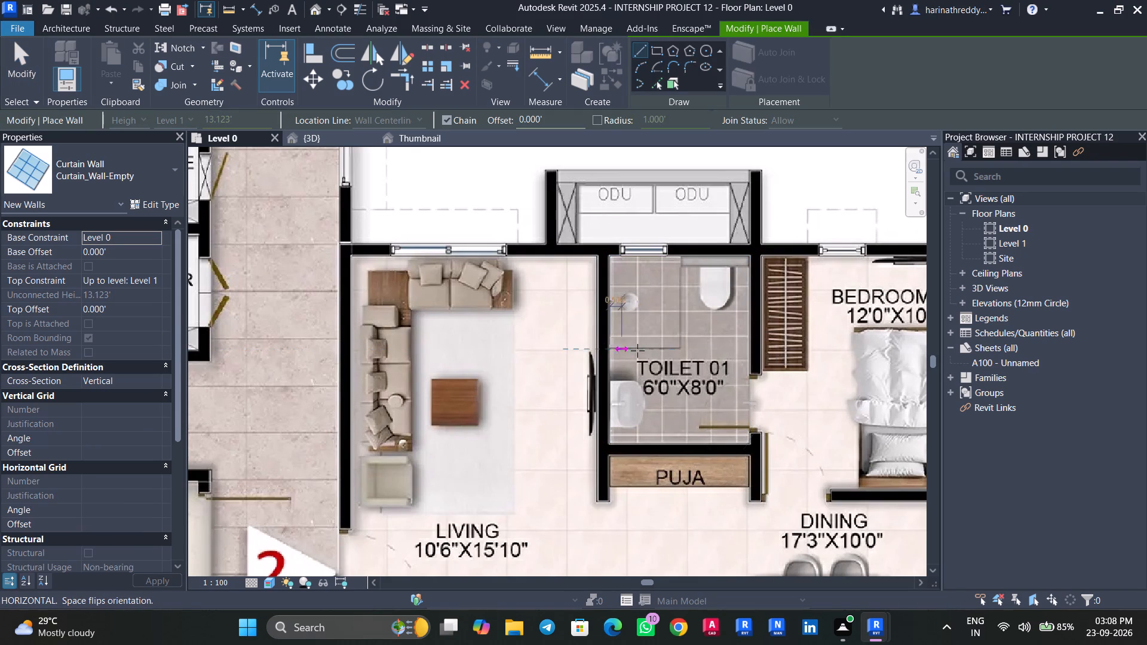
pyautogui.click(680, 349)
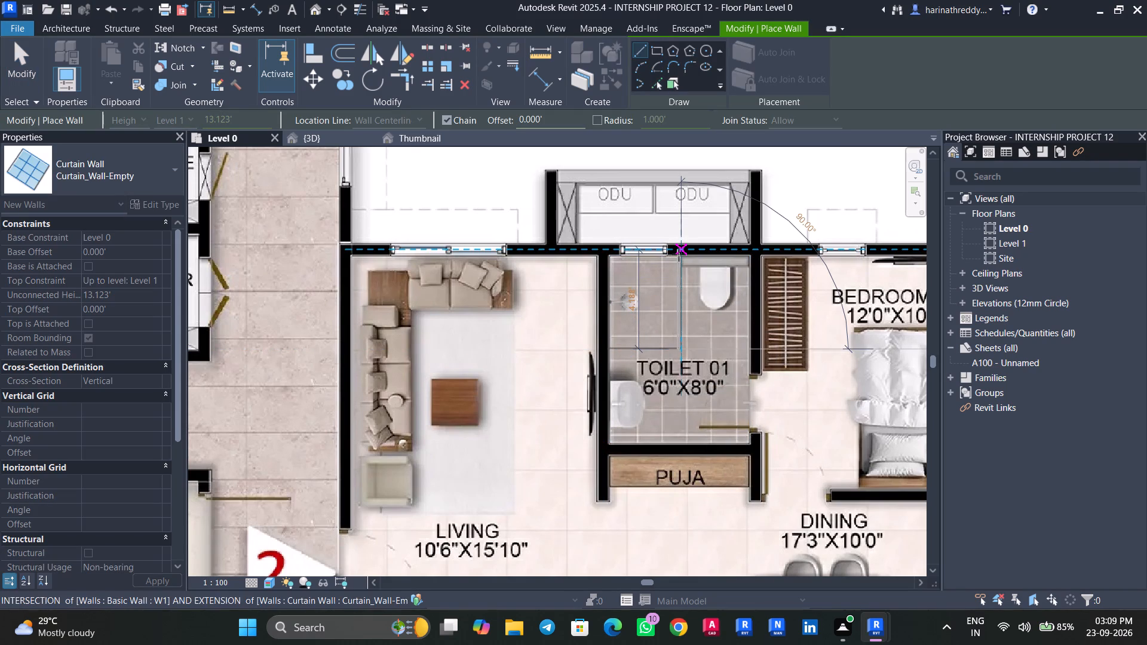
pyautogui.scroll(8, 679, 259)
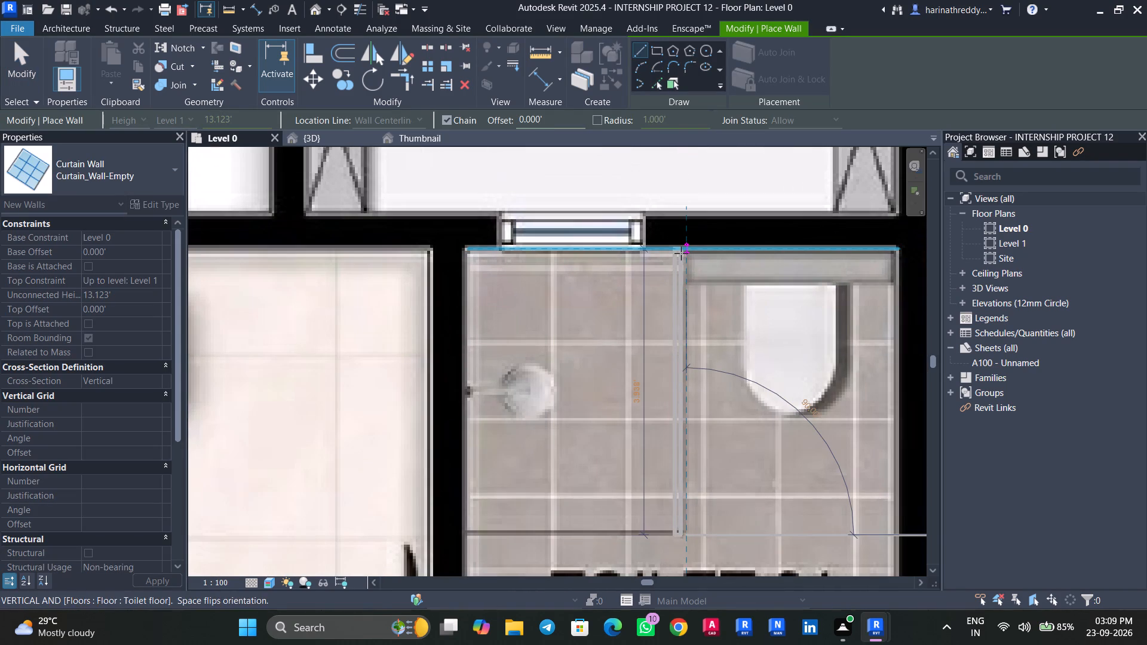
pyautogui.click(681, 253)
pyautogui.scroll(-10, 664, 349)
pyautogui.press('Escape')
pyautogui.press('Escape')
pyautogui.press('Escape')
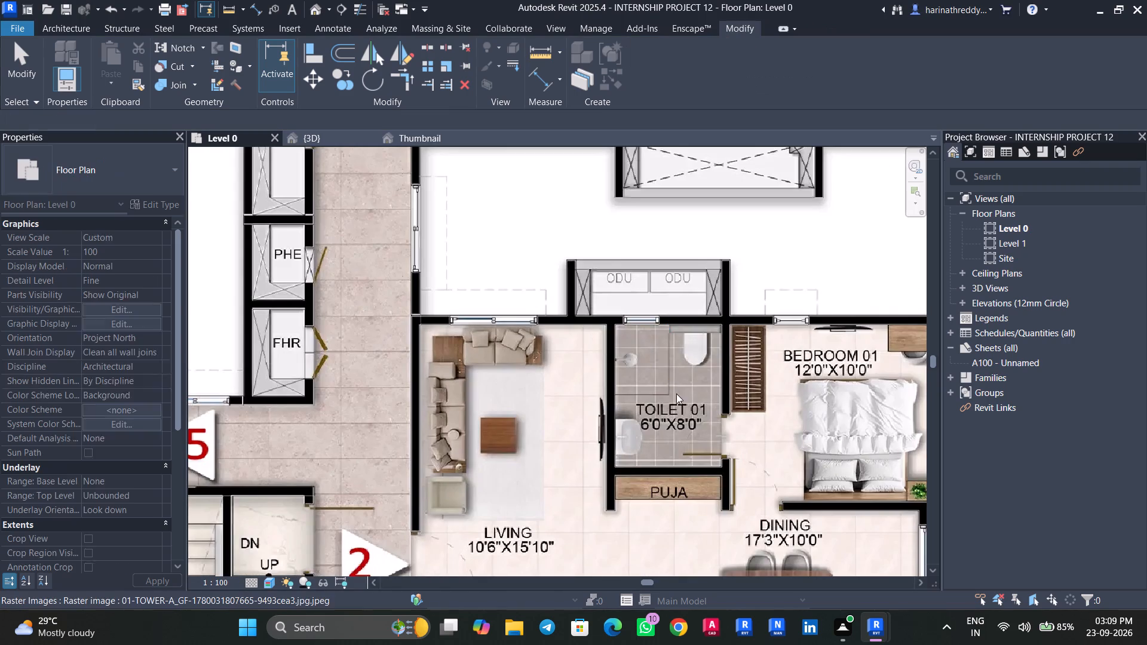
# Examine unit 2's M.Toilet and Toilet 01 on the floor plan for any remaining shower partitions.
pyautogui.scroll(-4, 678, 395)
pyautogui.moveTo(673, 394); pyautogui.dragTo(628, 253, button='middle')
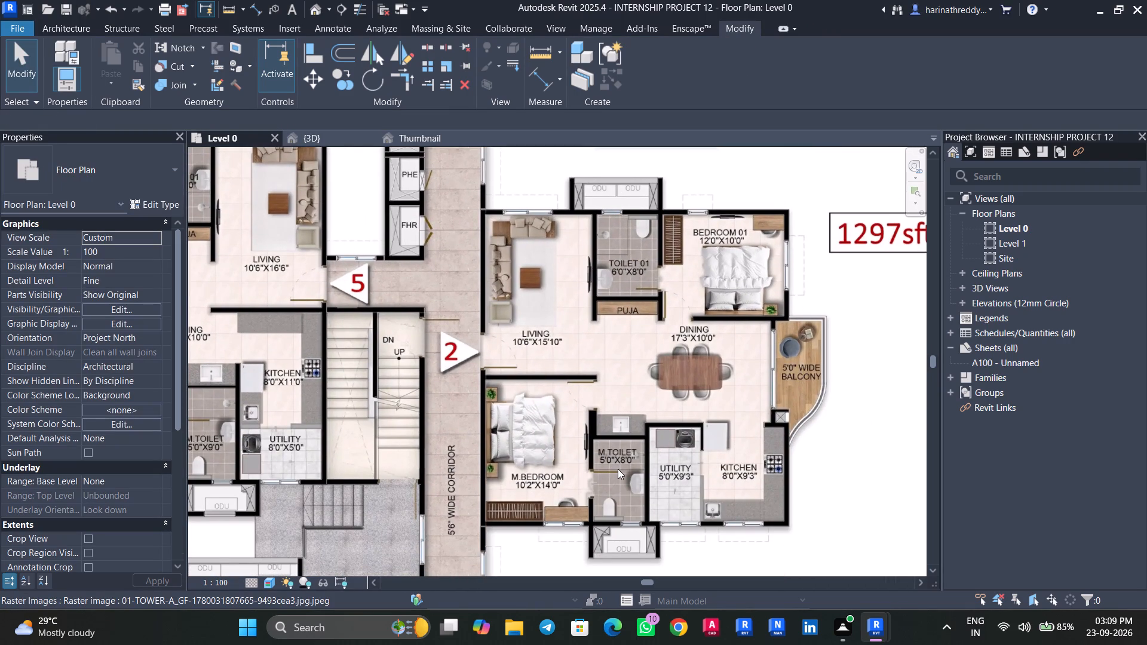
pyautogui.scroll(6, 619, 472)
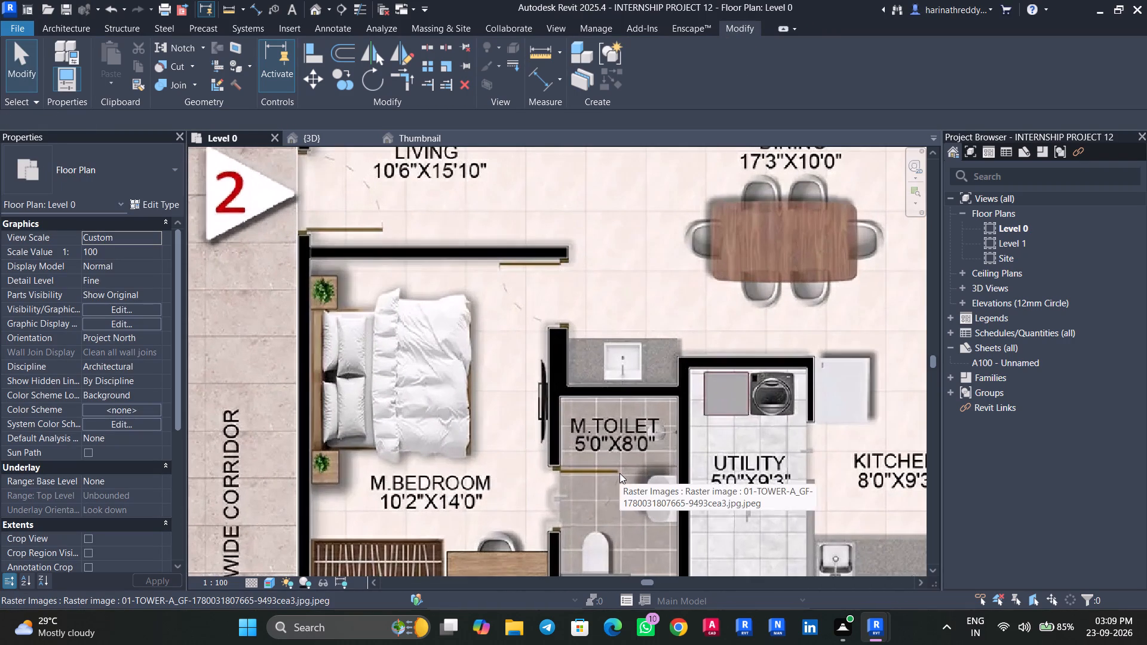
pyautogui.press('Tab')
pyautogui.scroll(-5, 622, 466)
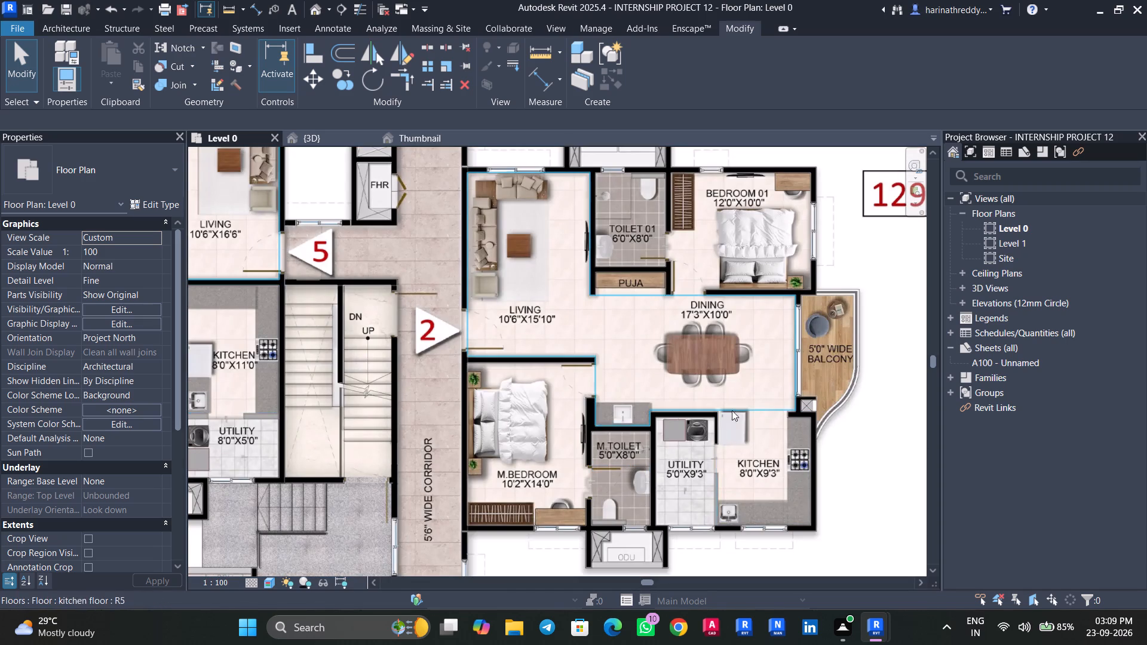
pyautogui.moveTo(890, 390); pyautogui.dragTo(884, 499, button='middle')
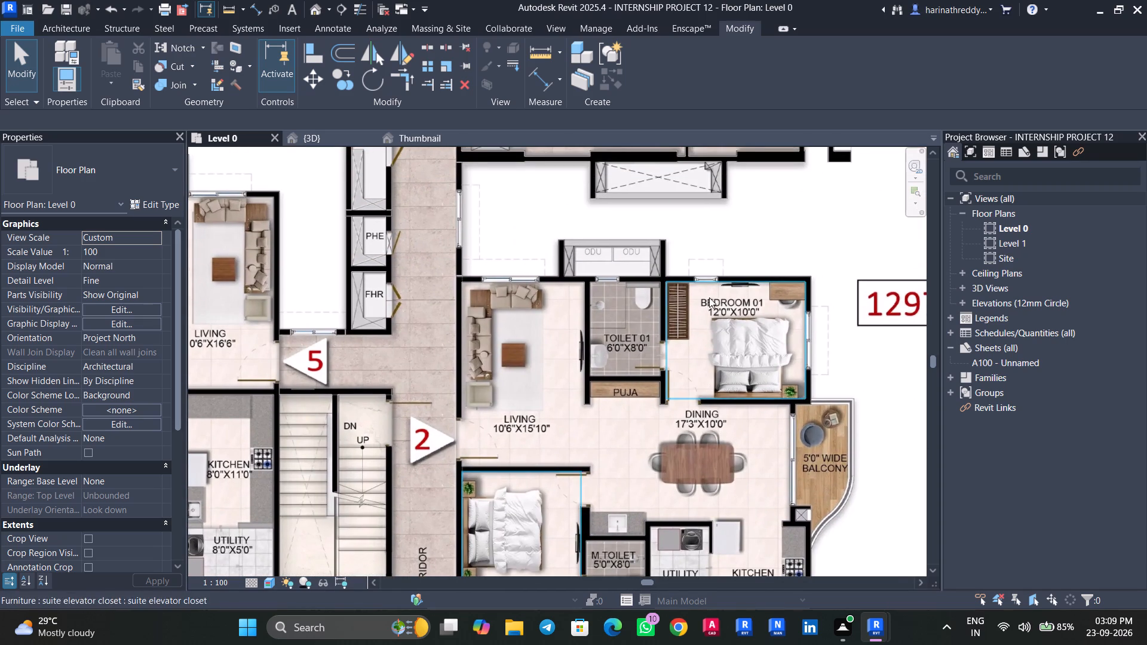
pyautogui.moveTo(768, 247); pyautogui.dragTo(788, 337, button='middle')
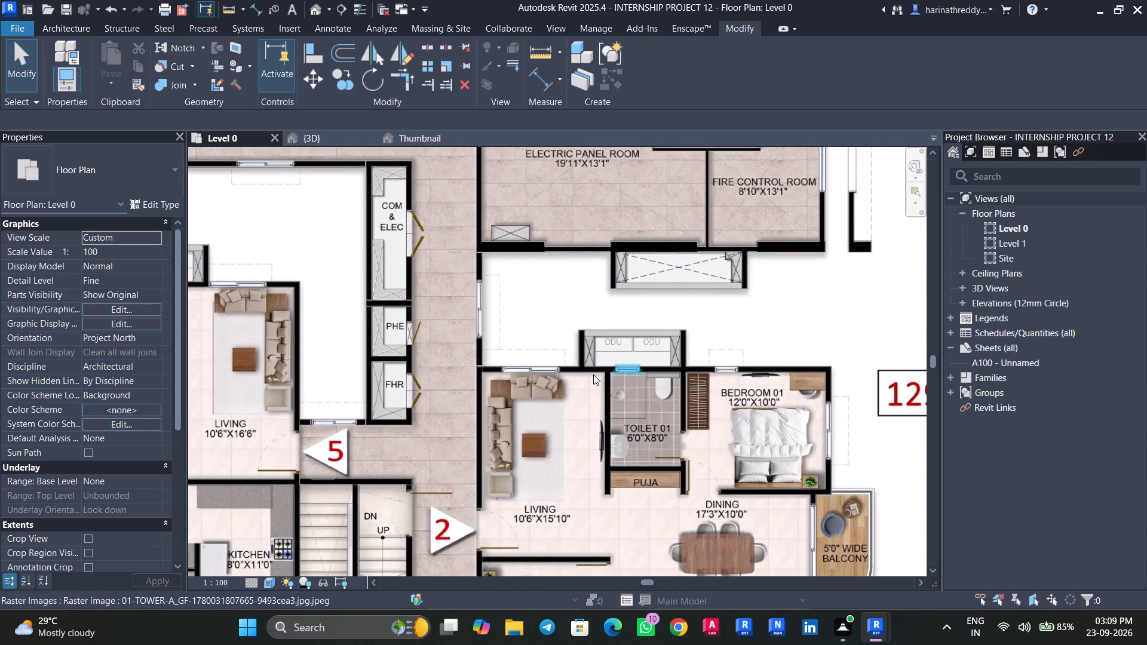
# Draw a straight Curtain_Wall-Empty shower partition across unit 8's 5'0"x8'6" M.Toilet, between the shower and the washbasin beside the door.
pyautogui.scroll(-4, 738, 311)
pyautogui.moveTo(739, 312); pyautogui.dragTo(747, 312, button='middle')
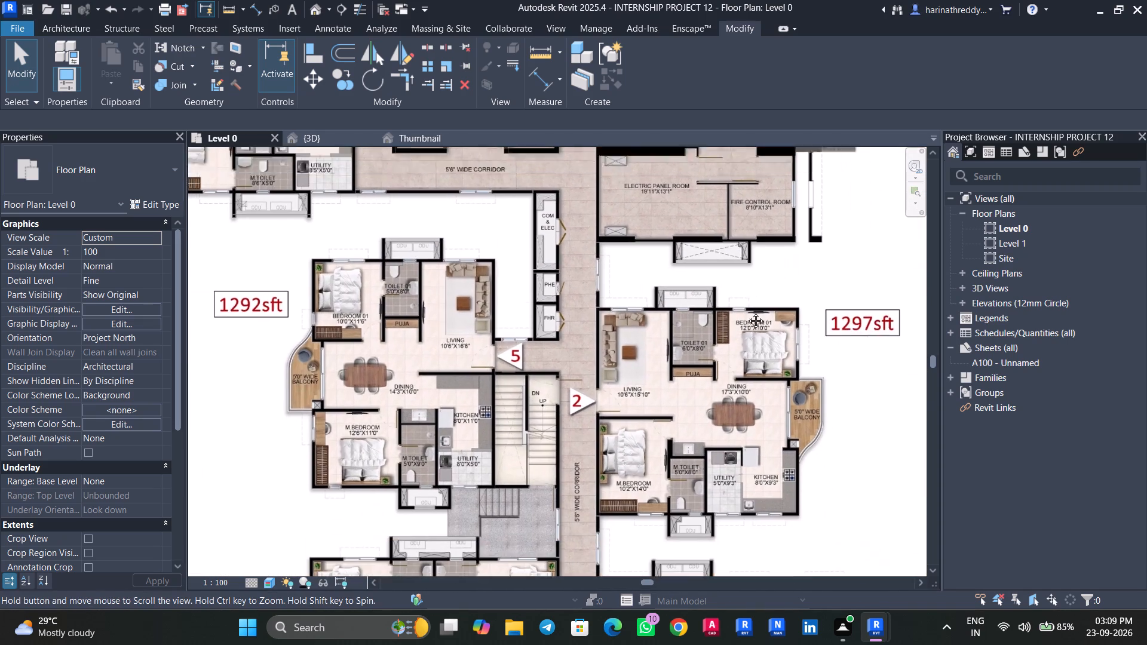
pyautogui.moveTo(747, 312); pyautogui.dragTo(733, 466, button='middle')
pyautogui.moveTo(835, 386); pyautogui.dragTo(865, 500, button='middle')
pyautogui.moveTo(799, 244); pyautogui.dragTo(855, 422, button='middle')
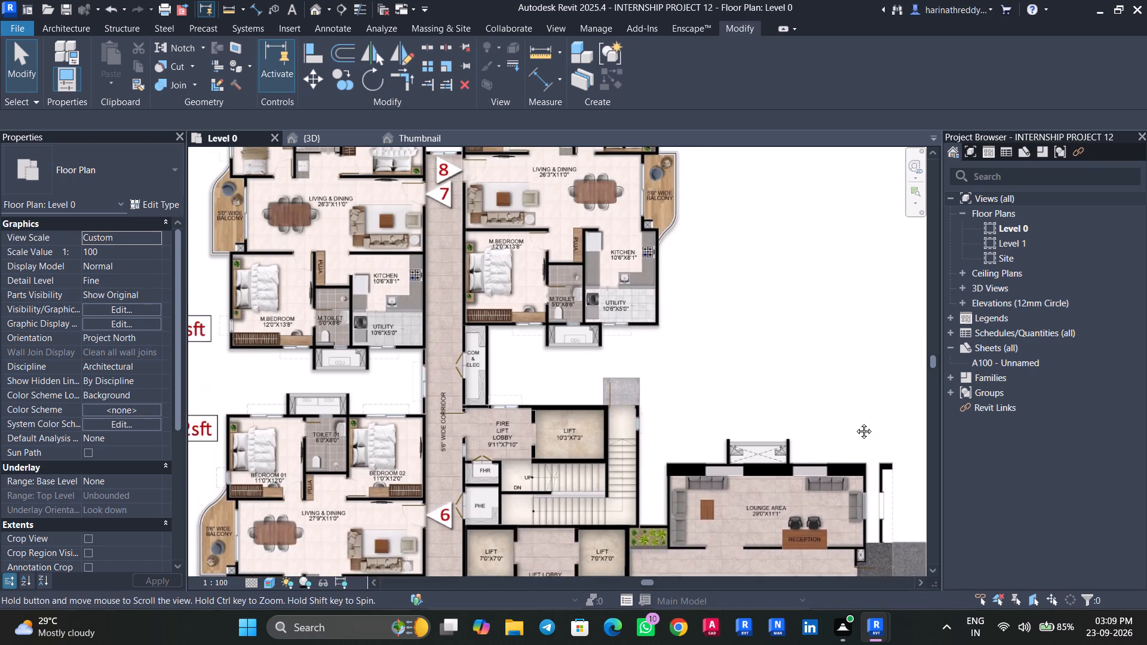
pyautogui.moveTo(855, 422); pyautogui.dragTo(855, 422, button='middle')
pyautogui.moveTo(685, 343); pyautogui.dragTo(746, 451, button='middle')
pyautogui.scroll(6, 627, 394)
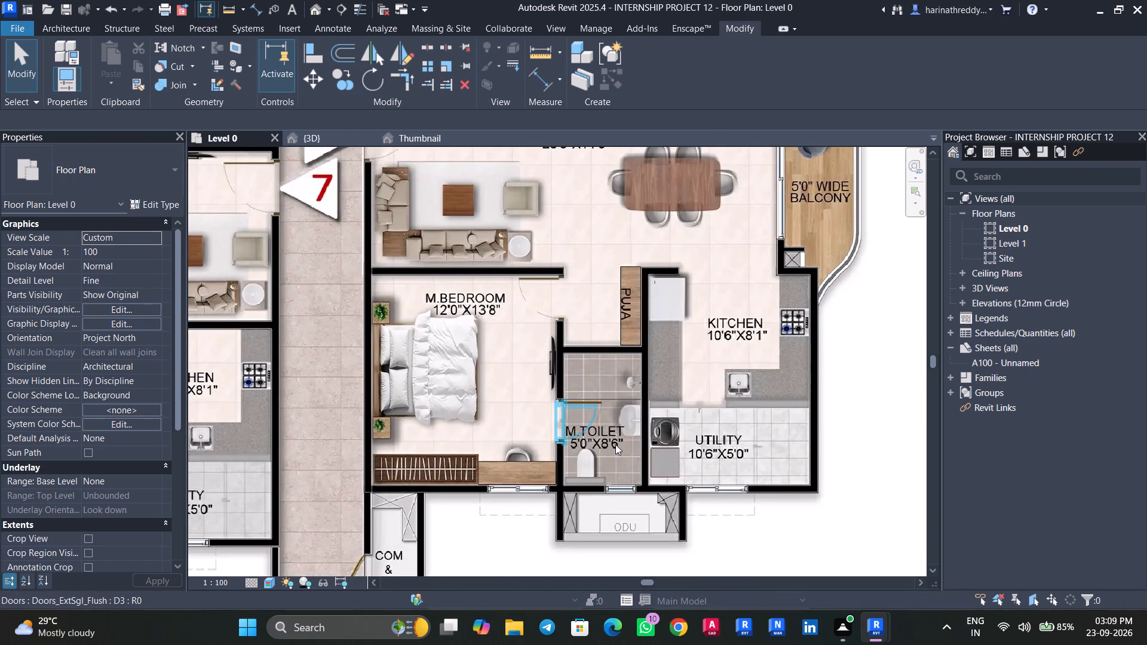
pyautogui.press('w')
pyautogui.press('a')
pyautogui.scroll(5, 591, 392)
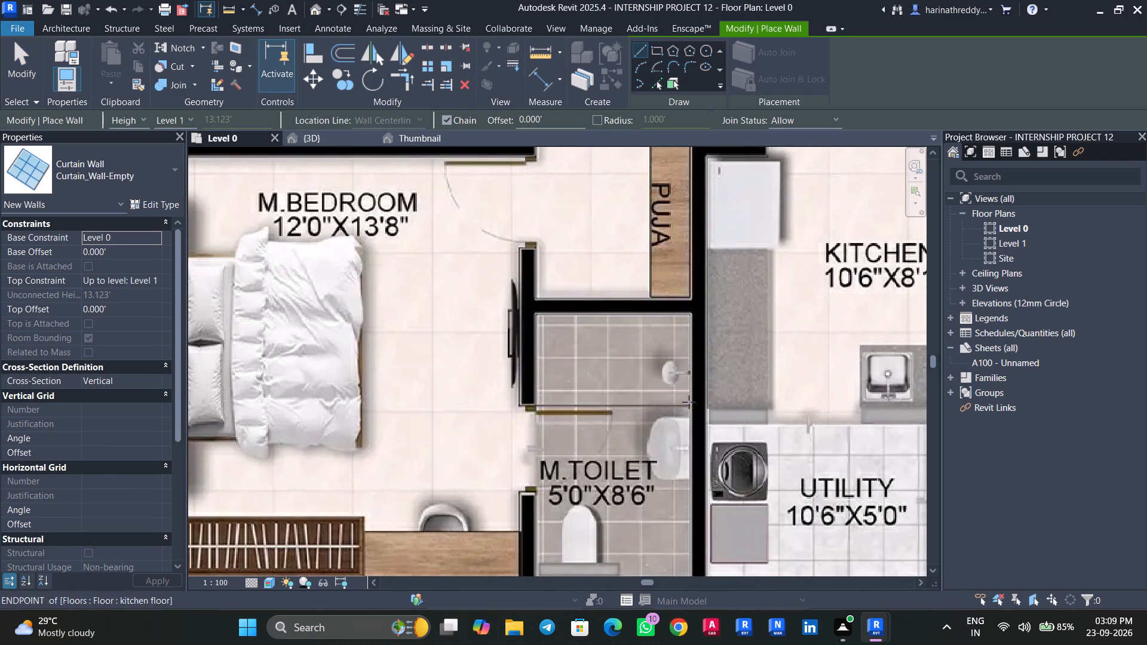
pyautogui.click(689, 402)
pyautogui.press('Escape')
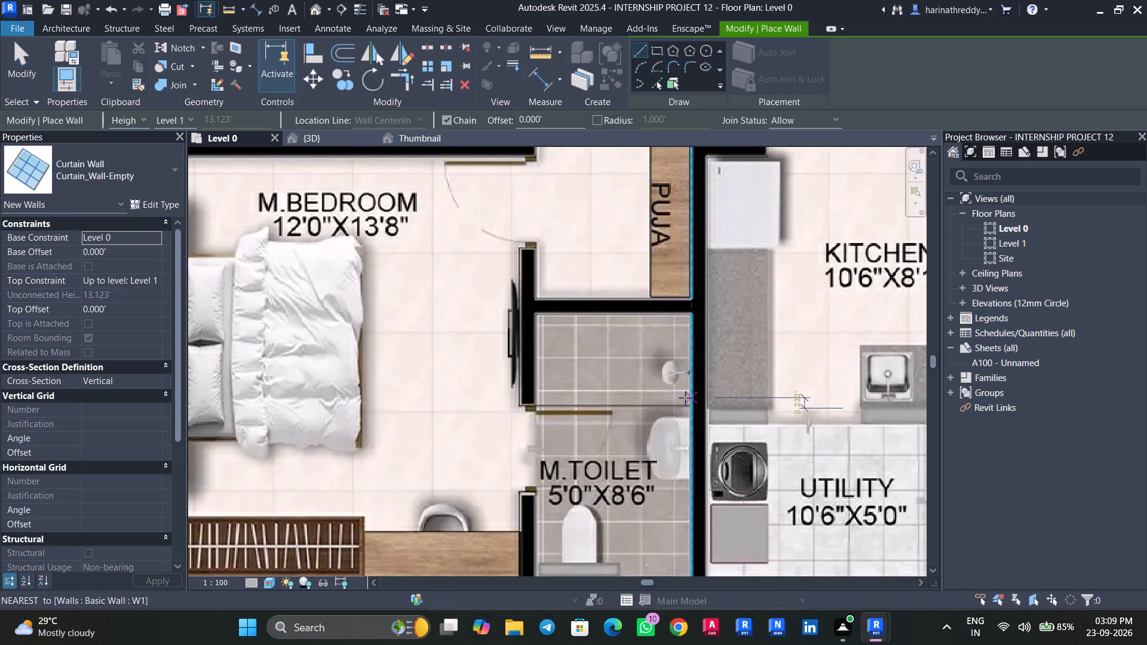
pyautogui.click(688, 398)
pyautogui.click(538, 395)
pyautogui.press('Escape')
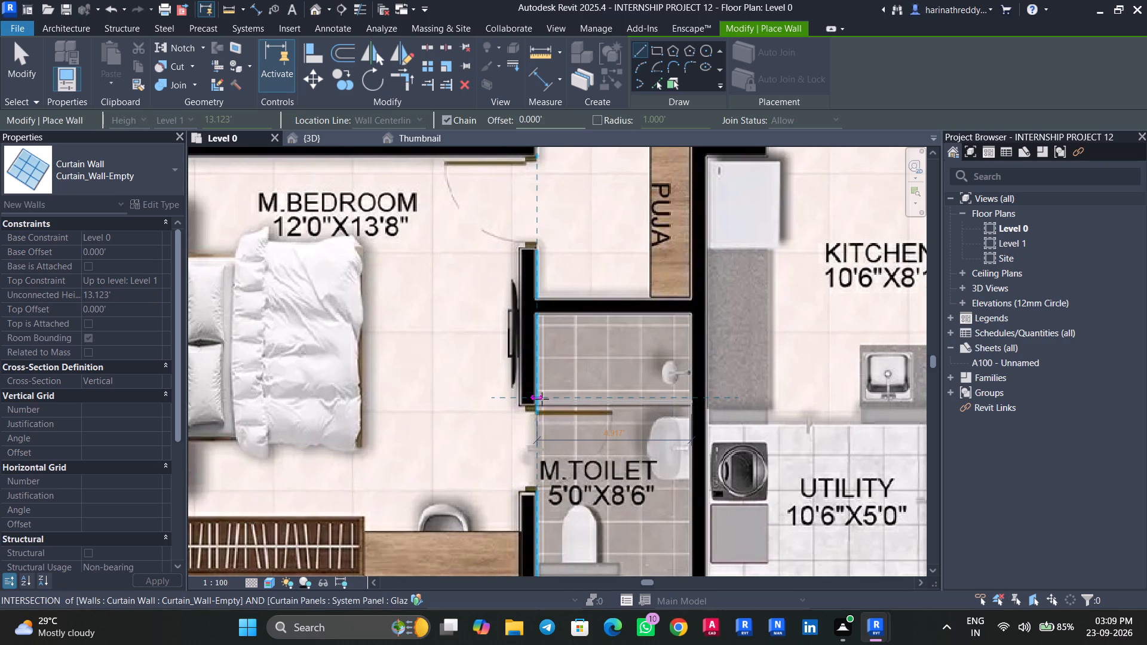
# Draw an L-shaped Curtain_Wall-Empty enclosure around the shower in unit 8's 6'6"x6'6" toilet, with the leg beside the WC about 3.4 ft.
pyautogui.scroll(-5, 586, 437)
pyautogui.moveTo(596, 328); pyautogui.dragTo(616, 534, button='middle')
pyautogui.moveTo(645, 403); pyautogui.dragTo(662, 503, button='middle')
pyautogui.scroll(7, 632, 311)
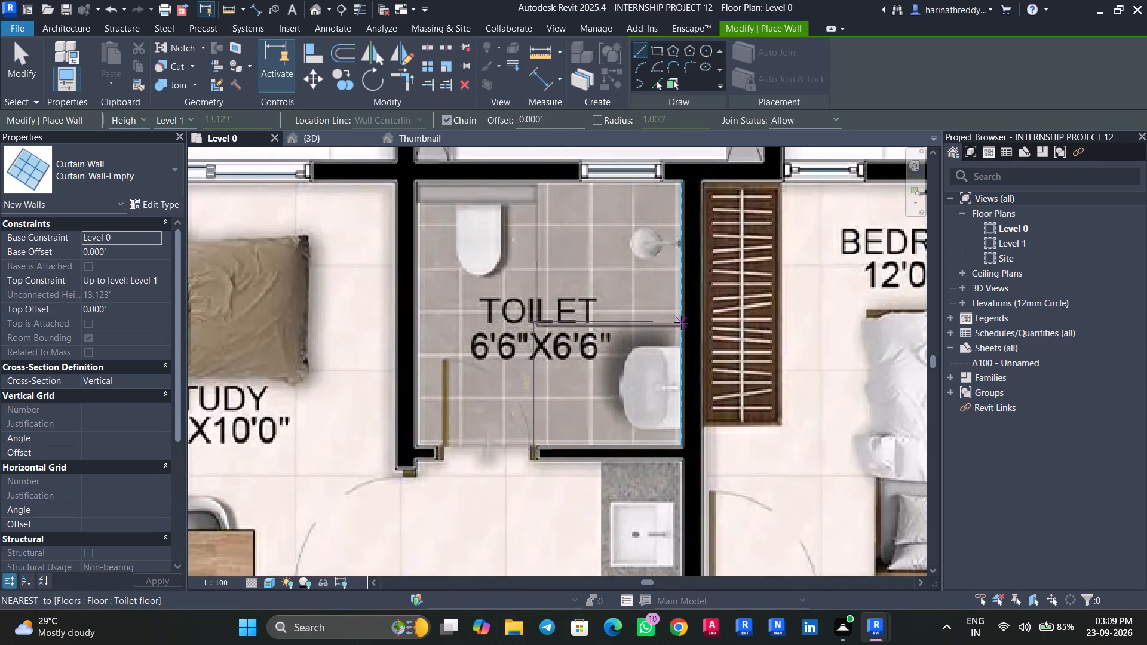
pyautogui.click(680, 323)
pyautogui.click(536, 323)
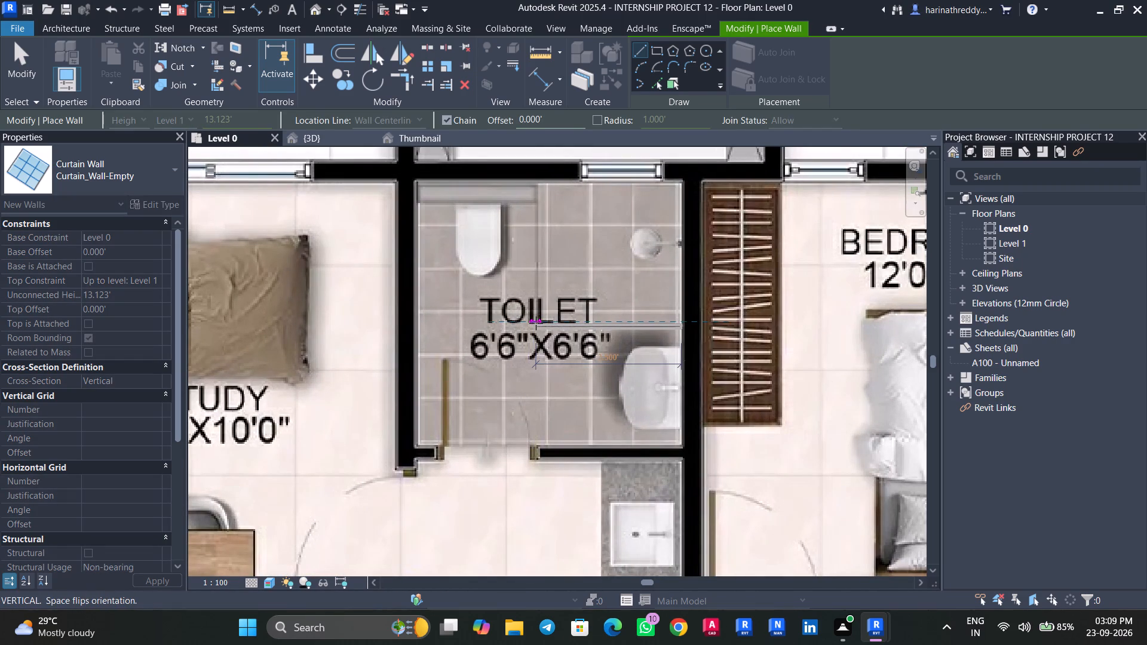
pyautogui.click(534, 184)
pyautogui.press('Escape')
pyautogui.press('Escape')
pyautogui.press('Escape')
# Nudge the enclosure leg beside the WC in unit 8's 6'6"x6'6" toilet slightly toward the shower.
pyautogui.press('Tab')
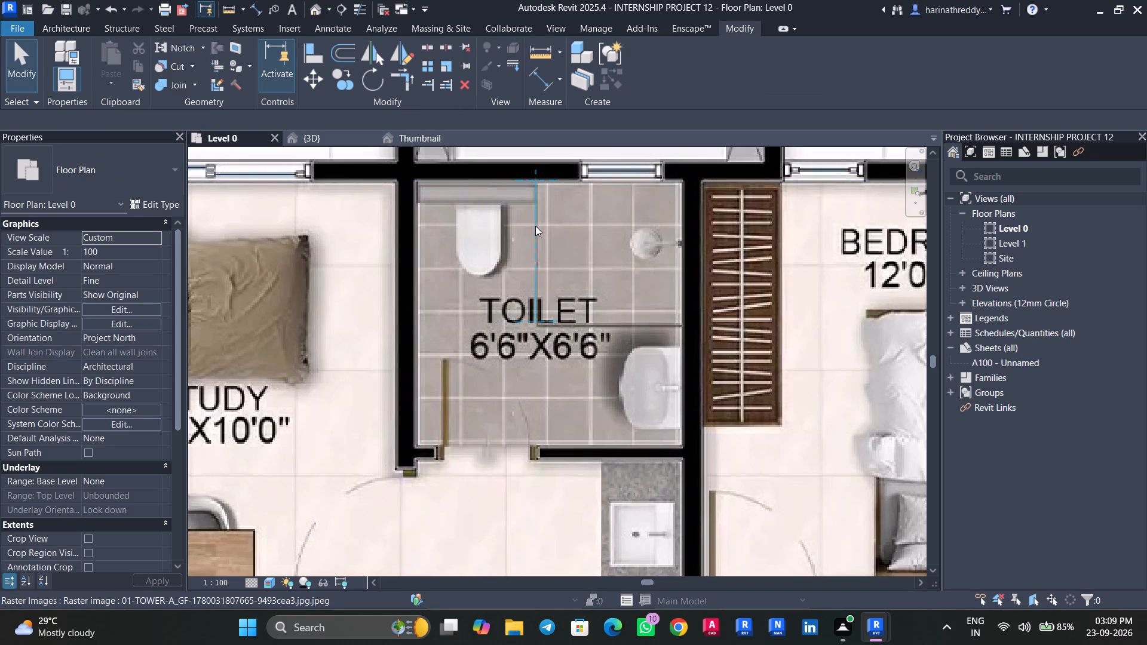
pyautogui.click(533, 229)
pyautogui.press('Right')
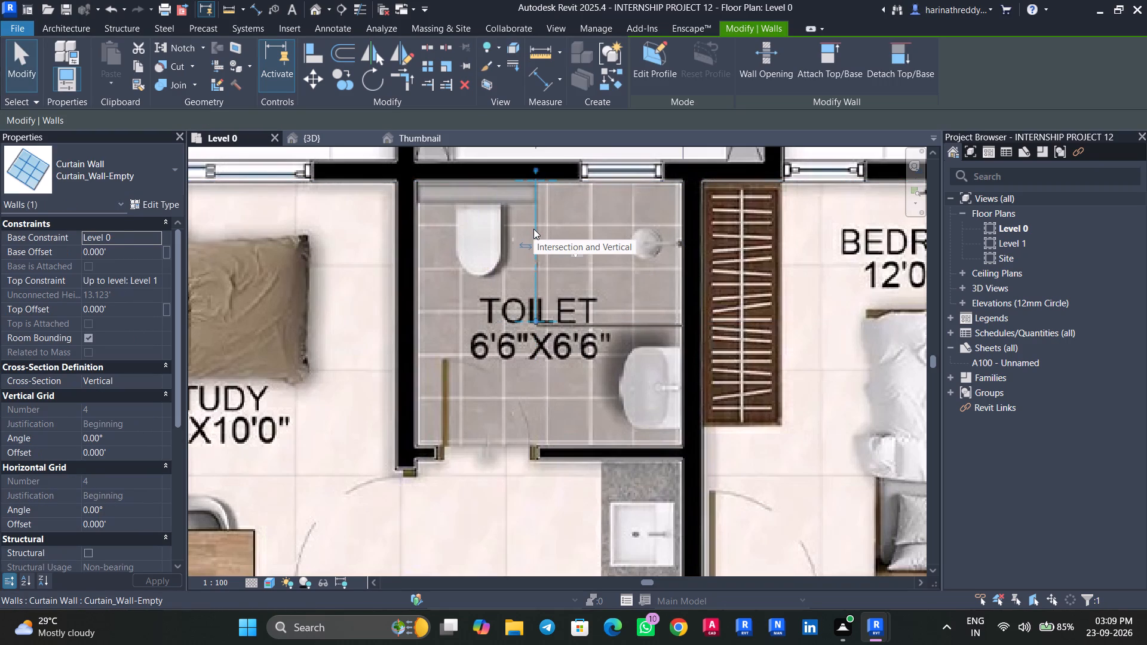
pyautogui.press('Right')
pyautogui.press('Right')
pyautogui.press('Right')
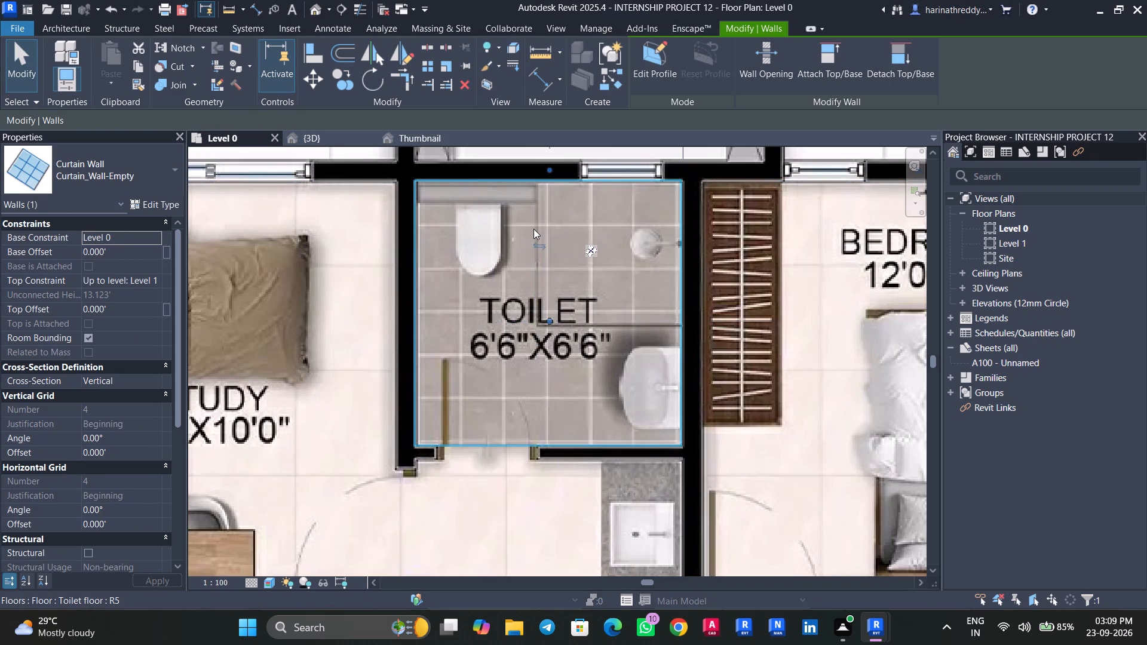
pyautogui.click(538, 244)
pyautogui.press('Escape')
# Draw a straight Curtain_Wall-Empty partition across the full width of unit 7's 6'6"x6'6" toilet, between the shower and the washbasin.
pyautogui.scroll(-3, 596, 321)
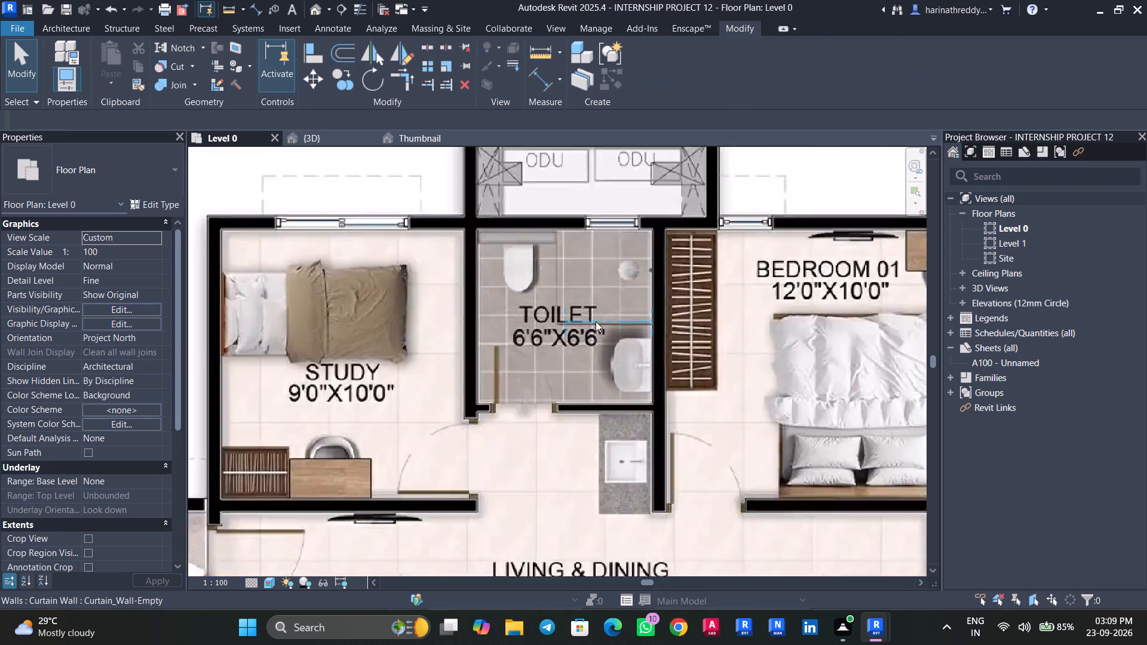
pyautogui.scroll(-7, 596, 321)
pyautogui.moveTo(403, 290); pyautogui.dragTo(466, 266, button='middle')
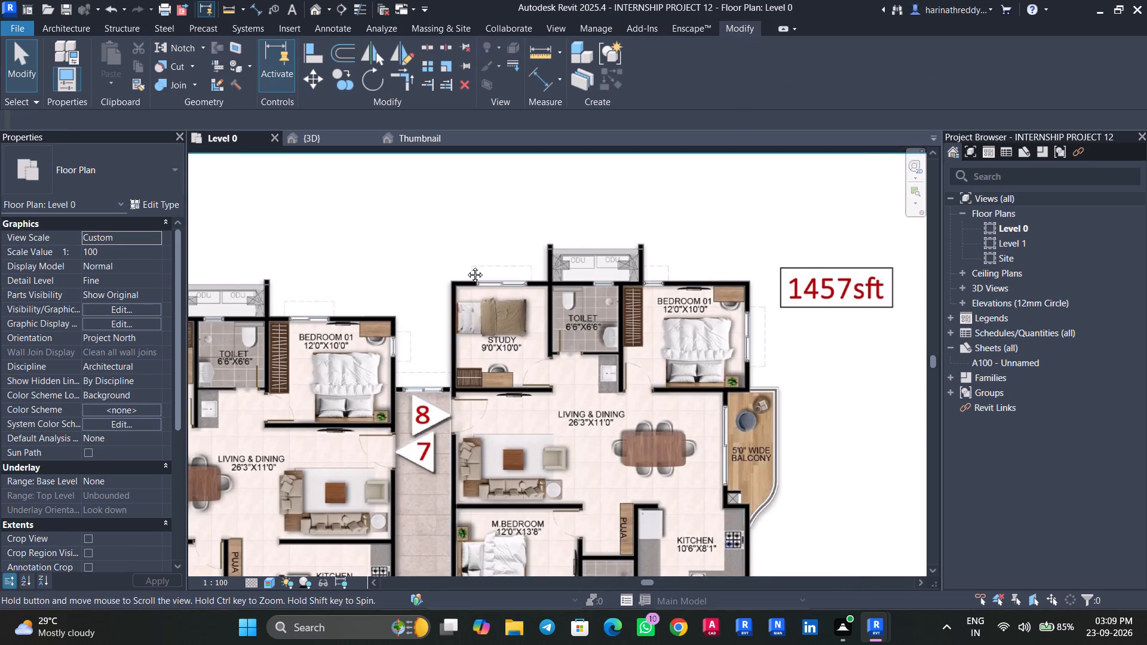
pyautogui.moveTo(466, 266); pyautogui.dragTo(647, 213, button='middle')
pyautogui.scroll(8, 474, 290)
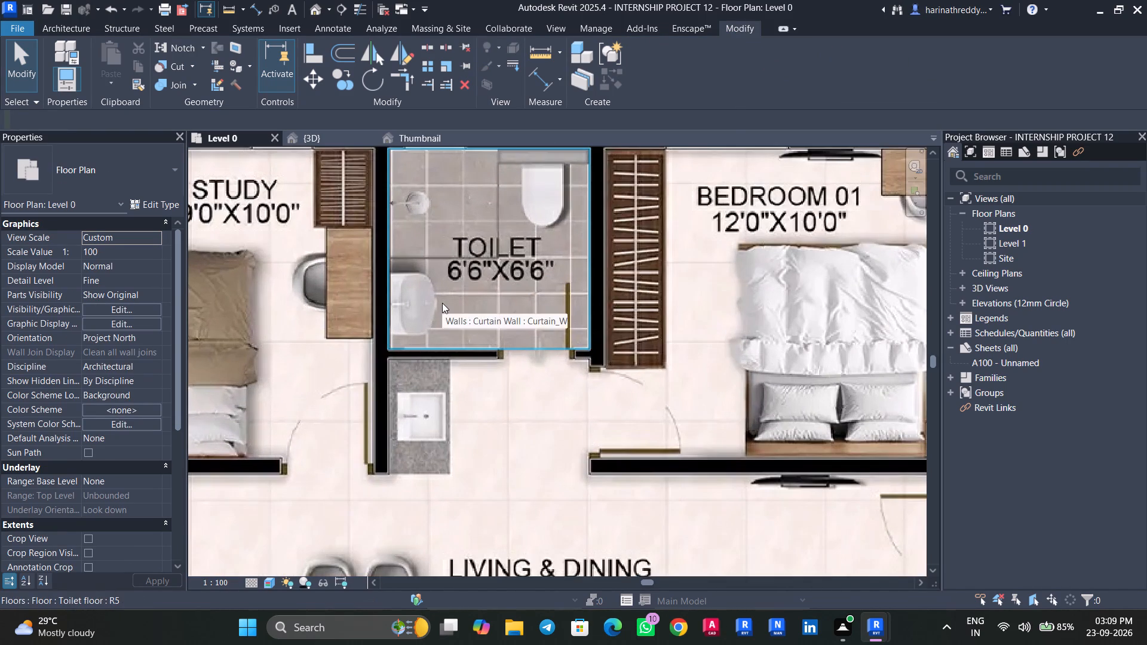
pyautogui.write('wa')
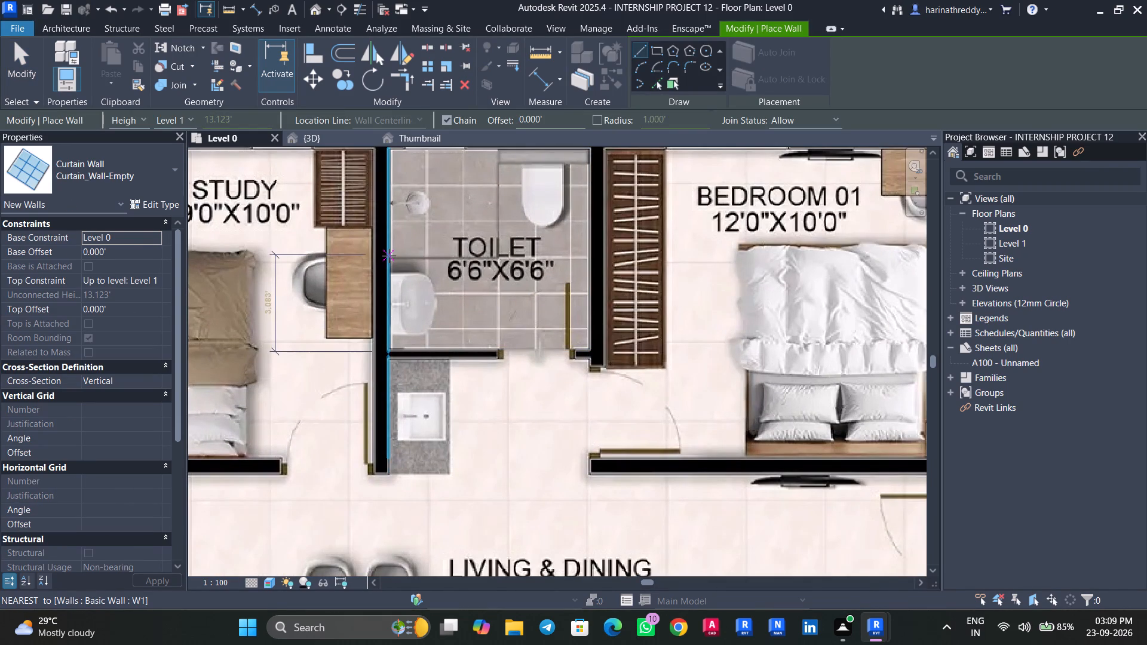
pyautogui.click(389, 256)
pyautogui.click(588, 257)
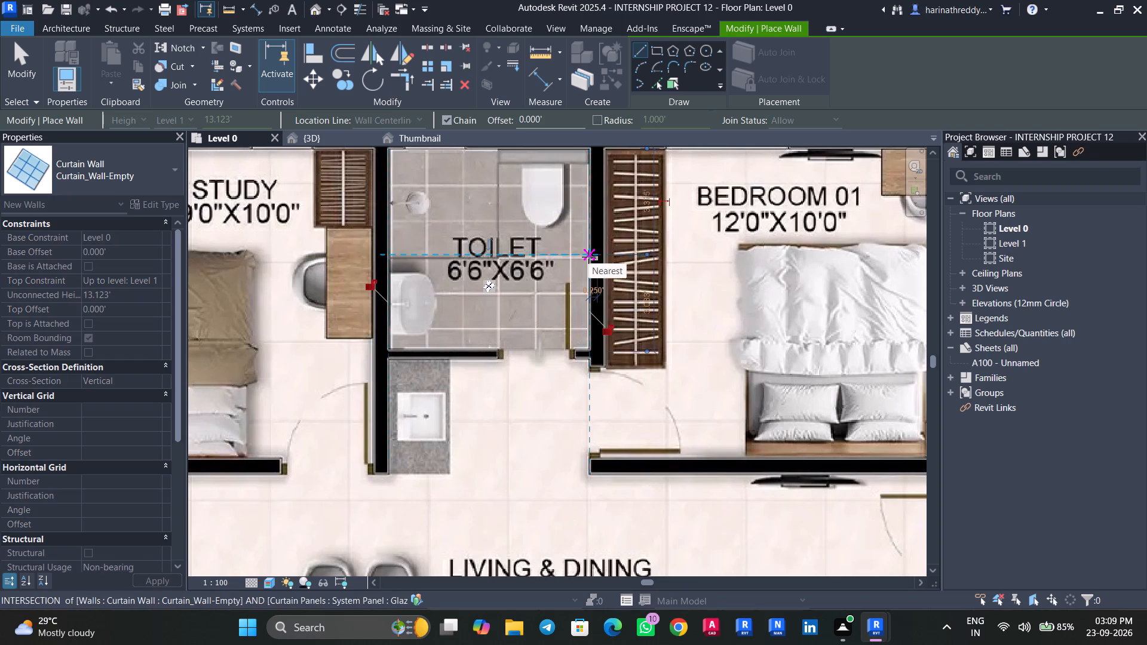
pyautogui.press('Escape')
pyautogui.press('Escape')
pyautogui.press('Escape')
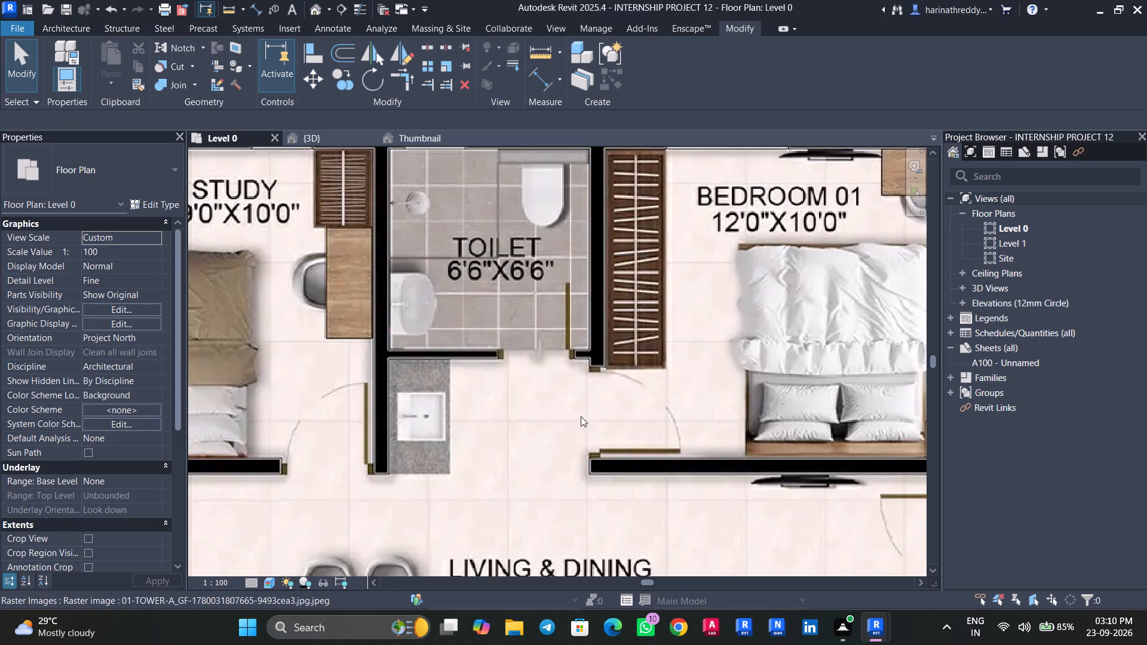
# Draw a straight Curtain_Wall-Empty shower partition across unit 7's 5'0"x8'6" M.Toilet, on the shower side of the door.
pyautogui.scroll(-7, 586, 400)
pyautogui.moveTo(565, 437); pyautogui.dragTo(555, 221, button='middle')
pyautogui.scroll(2, 559, 448)
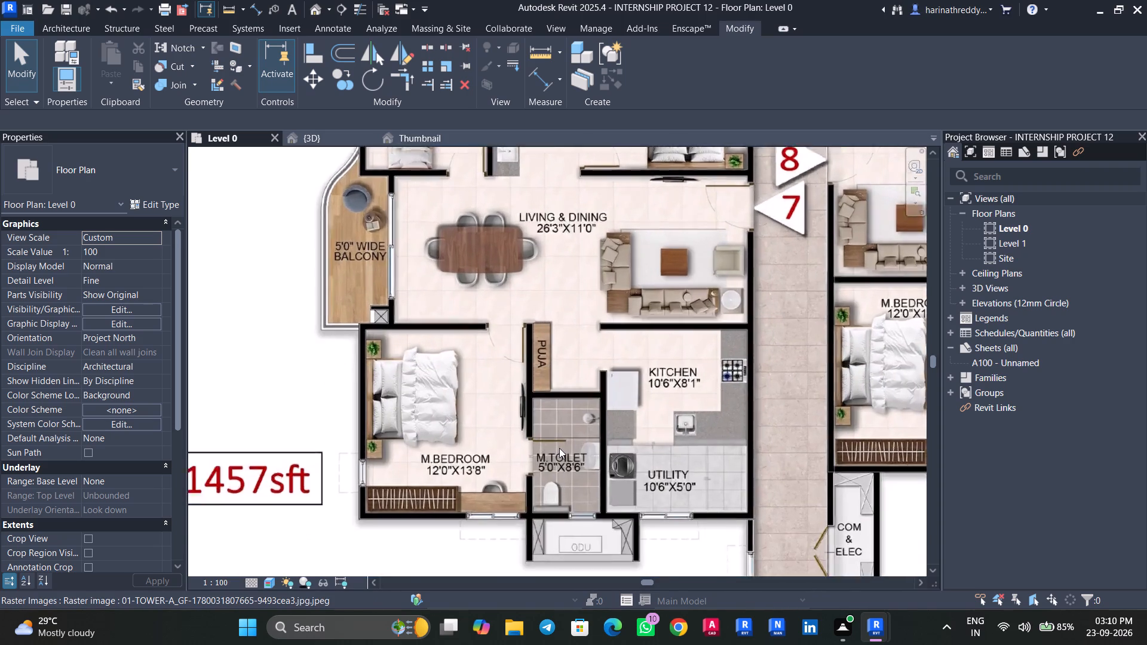
pyautogui.scroll(2, 559, 448)
pyautogui.press('w')
pyautogui.press('a')
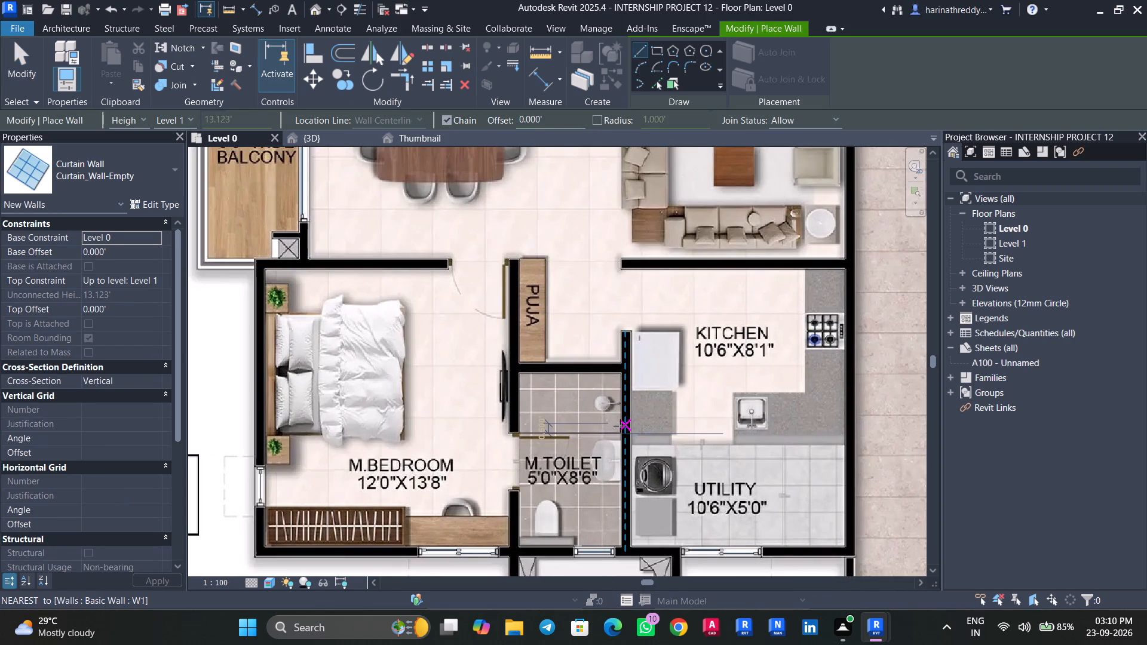
pyautogui.scroll(6, 620, 426)
pyautogui.click(620, 432)
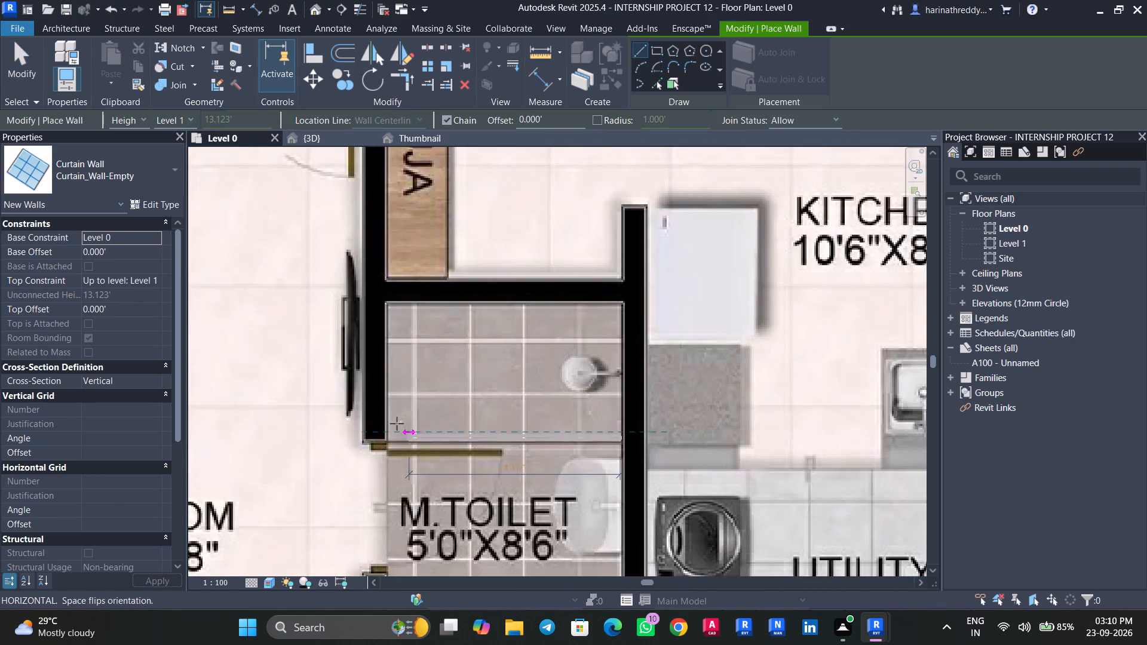
pyautogui.click(386, 423)
pyautogui.press('Escape')
pyautogui.press('Escape')
pyautogui.press('Escape')
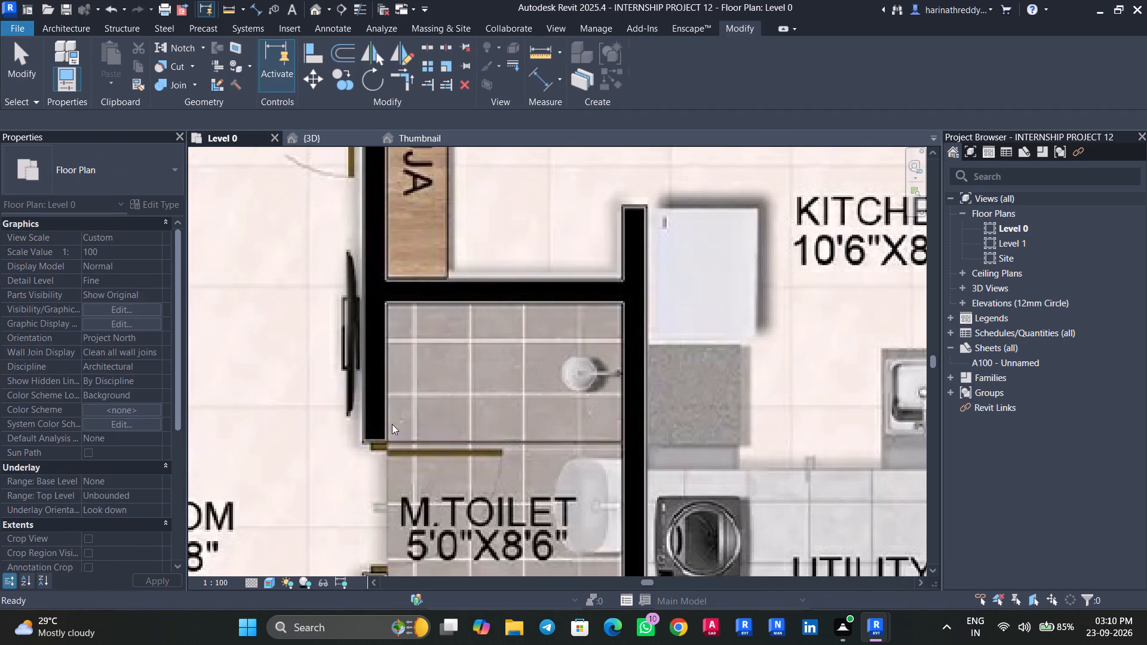
# Examine the toilets of units 7, 8 and 6 on the floor plan for any missing shower partitions.
pyautogui.press('Tab')
pyautogui.scroll(-9, 506, 440)
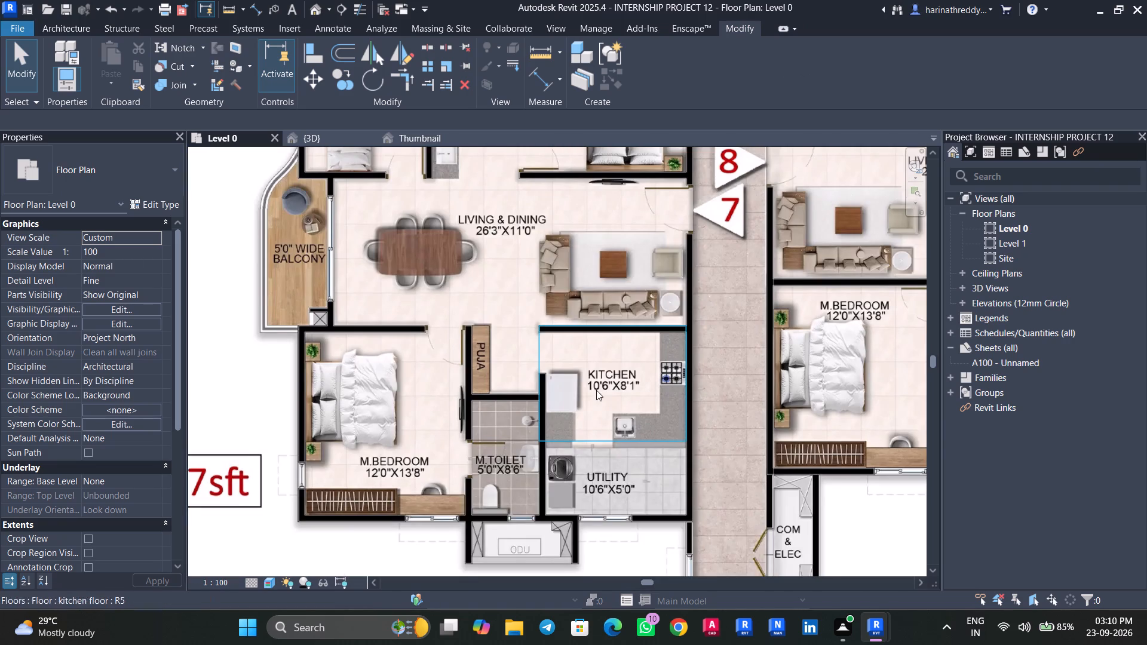
pyautogui.moveTo(597, 390); pyautogui.dragTo(606, 449, button='middle')
pyautogui.scroll(-3, 605, 446)
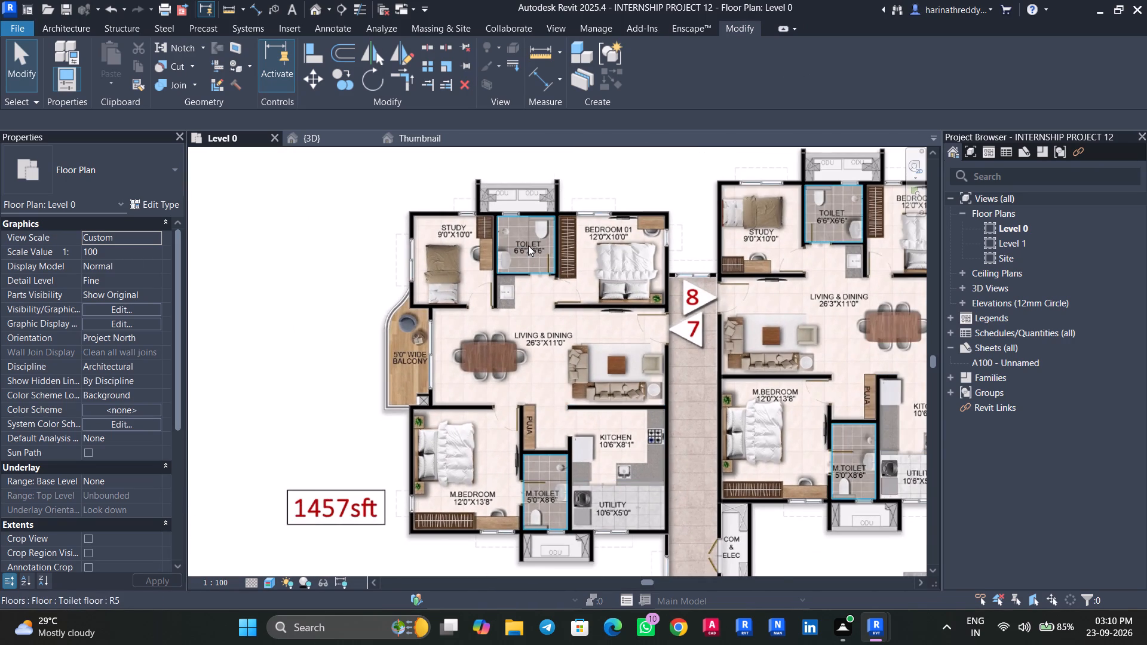
pyautogui.scroll(1, 528, 245)
pyautogui.scroll(1, 550, 374)
pyautogui.moveTo(550, 373); pyautogui.dragTo(563, 177, button='middle')
pyautogui.scroll(-5, 557, 247)
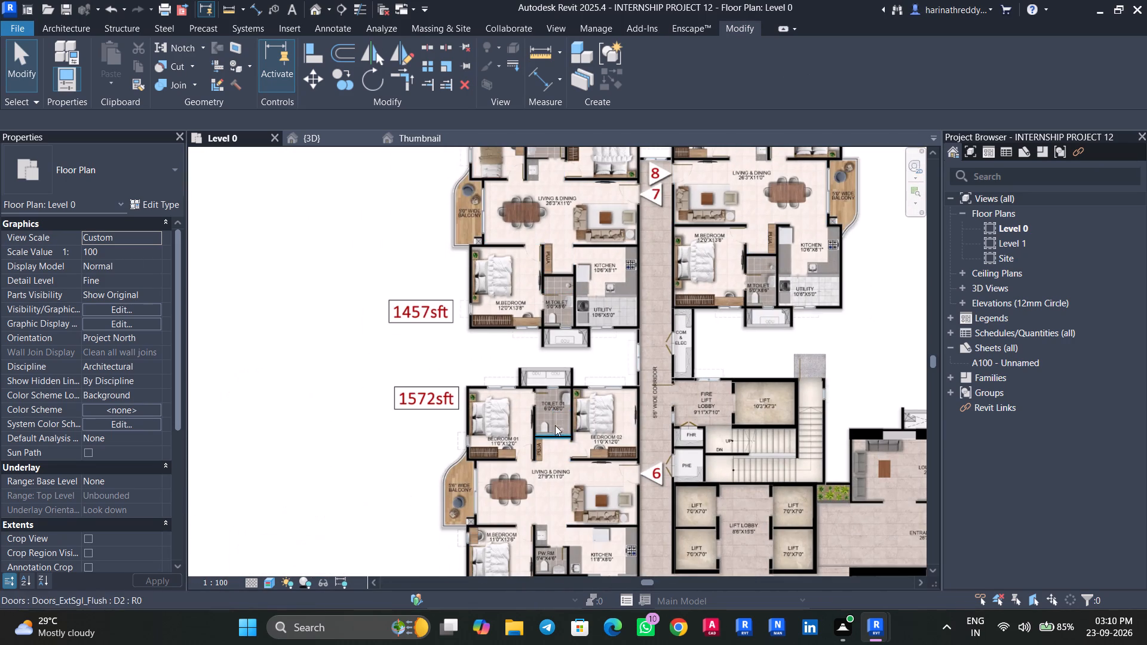
pyautogui.scroll(7, 549, 419)
pyautogui.moveTo(588, 438); pyautogui.dragTo(590, 154, button='middle')
pyautogui.scroll(-4, 609, 401)
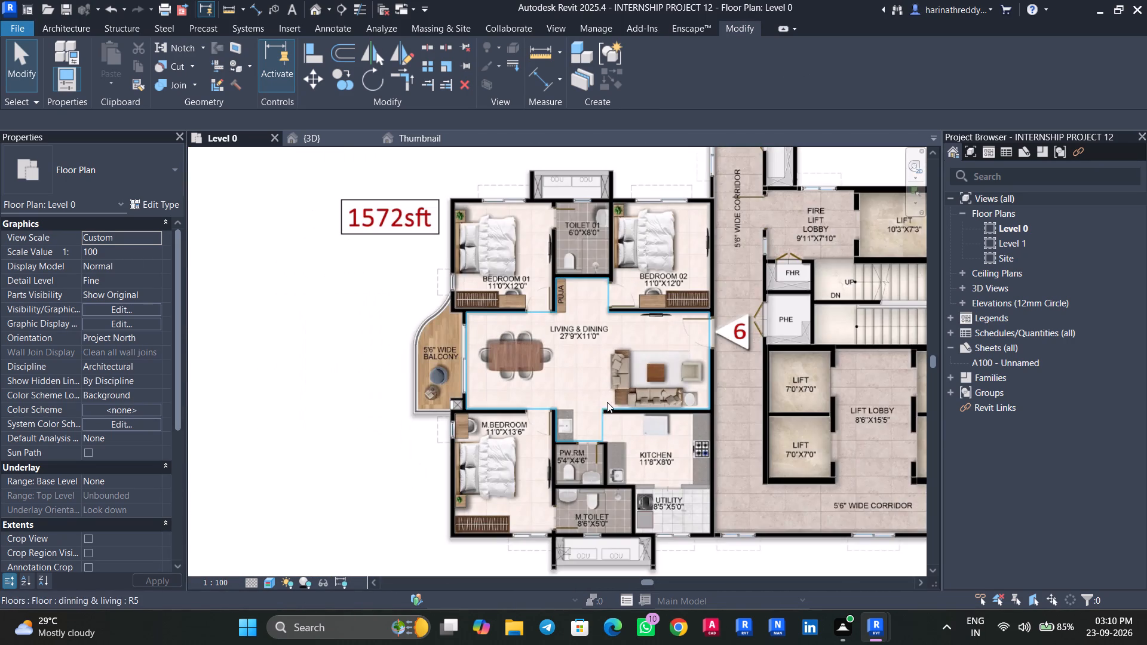
# Examine the furnished units, toilet shower partitions, lift core and entrance lobby across the whole floor in the 3D view.
pyautogui.click(334, 139)
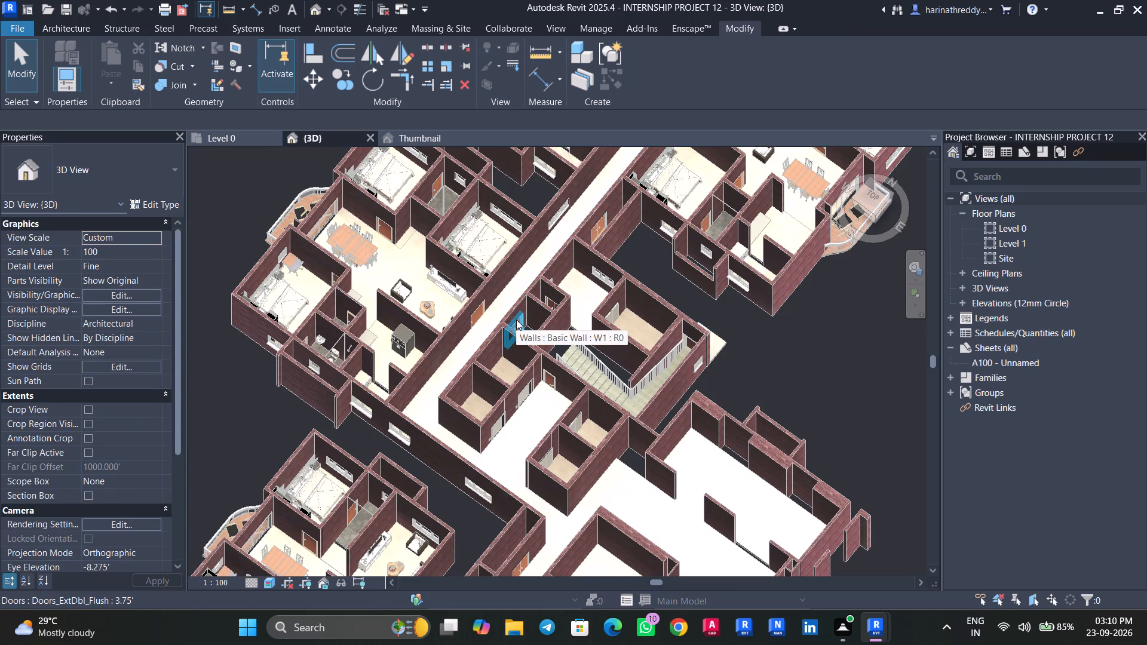
pyautogui.scroll(-3, 516, 320)
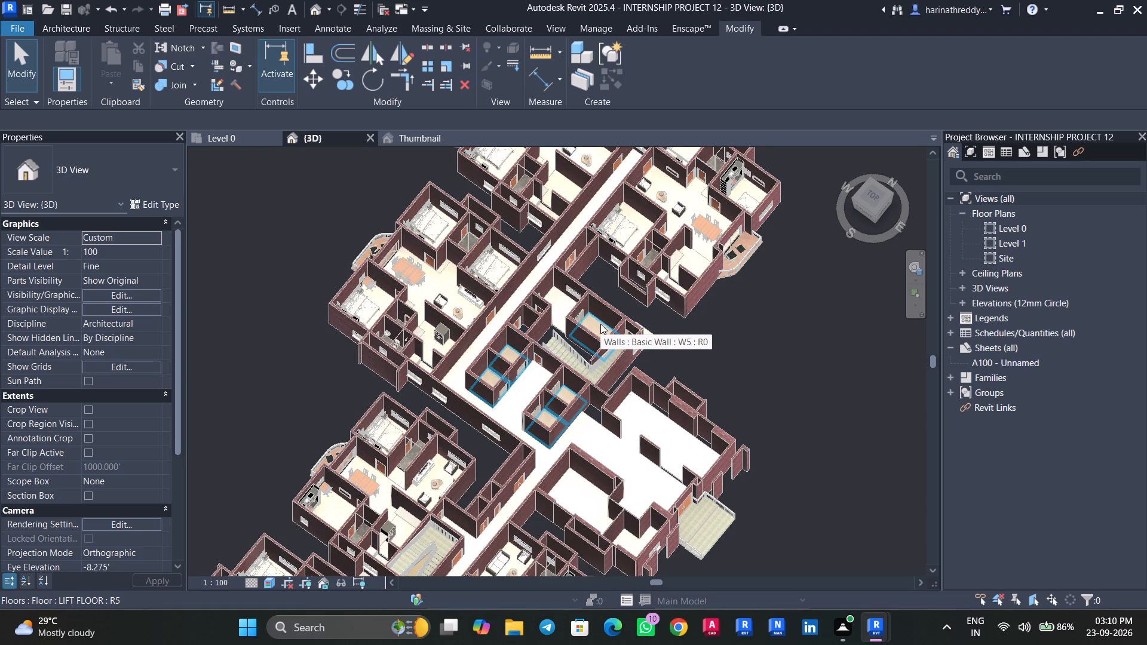
pyautogui.scroll(2, 709, 406)
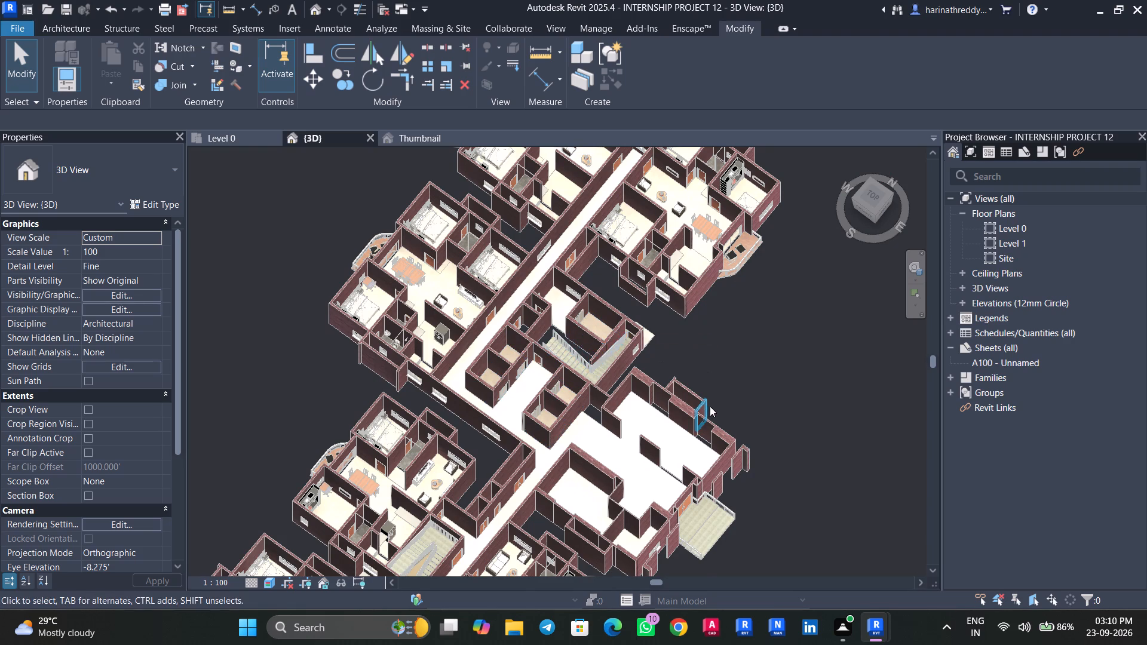
pyautogui.scroll(2, 710, 406)
pyautogui.moveTo(742, 382); pyautogui.dragTo(812, 208, button='middle')
pyautogui.moveTo(737, 536); pyautogui.dragTo(737, 535, button='middle')
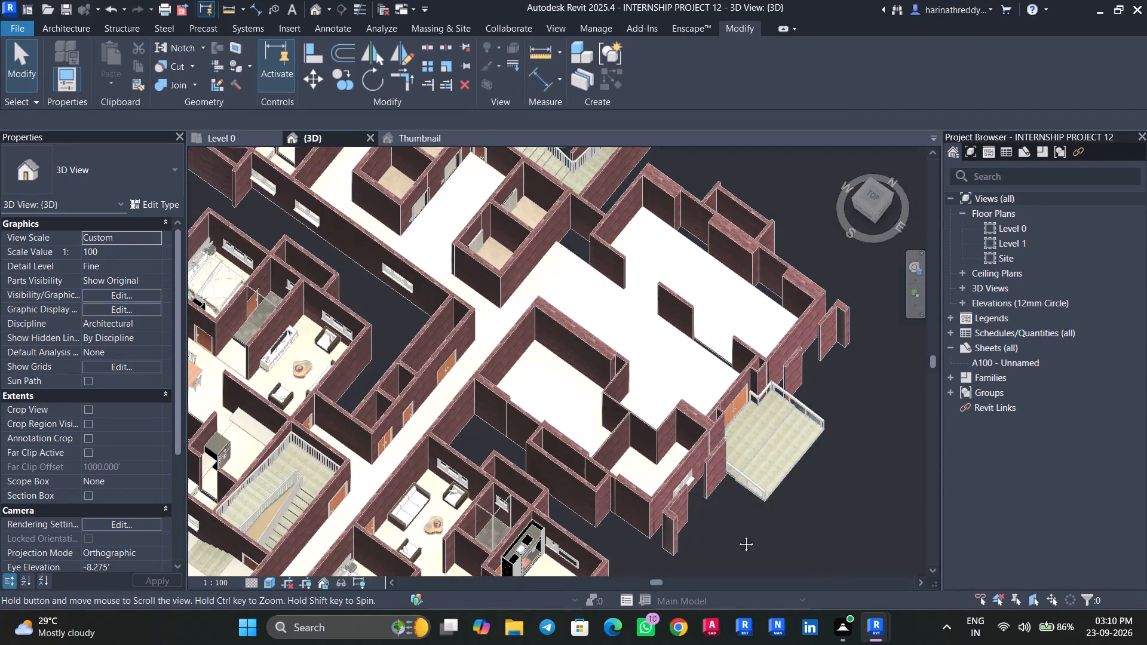
pyautogui.moveTo(737, 535); pyautogui.dragTo(898, 309, button='middle')
pyautogui.keyDown('shift'); pyautogui.moveTo(882, 342); pyautogui.dragTo(886, 372, button='middle'); pyautogui.keyUp('shift')
pyautogui.keyDown('shift'); pyautogui.scroll(1, 886, 372); pyautogui.keyUp('shift')
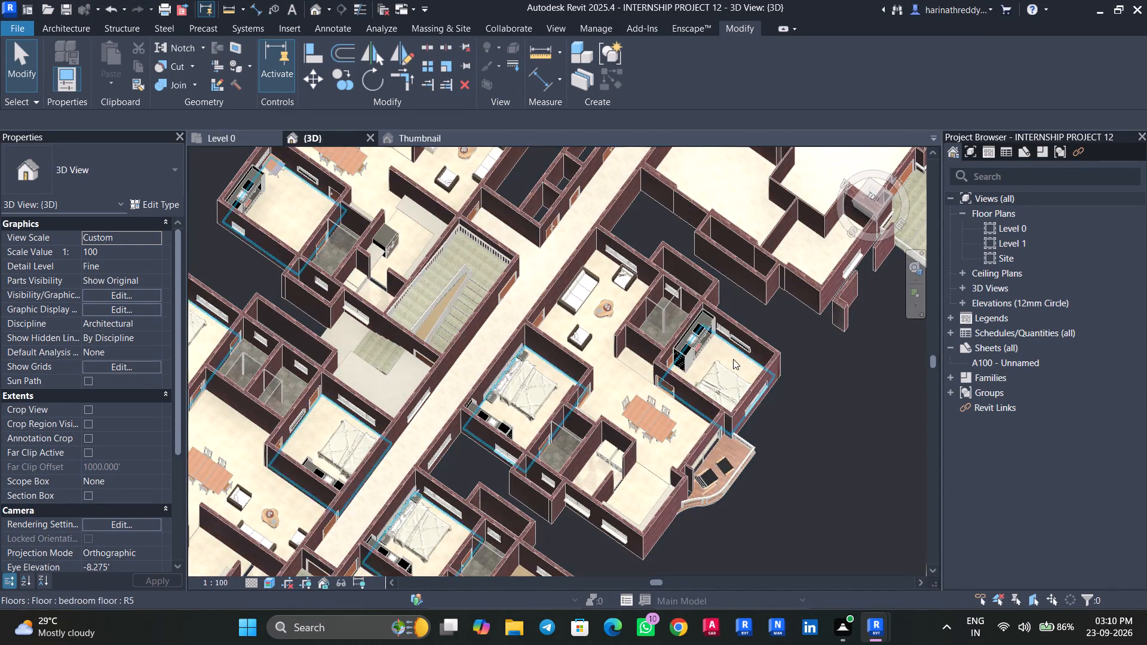
pyautogui.scroll(3, 669, 303)
pyautogui.scroll(-10, 625, 334)
pyautogui.moveTo(777, 343); pyautogui.dragTo(795, 460, button='middle')
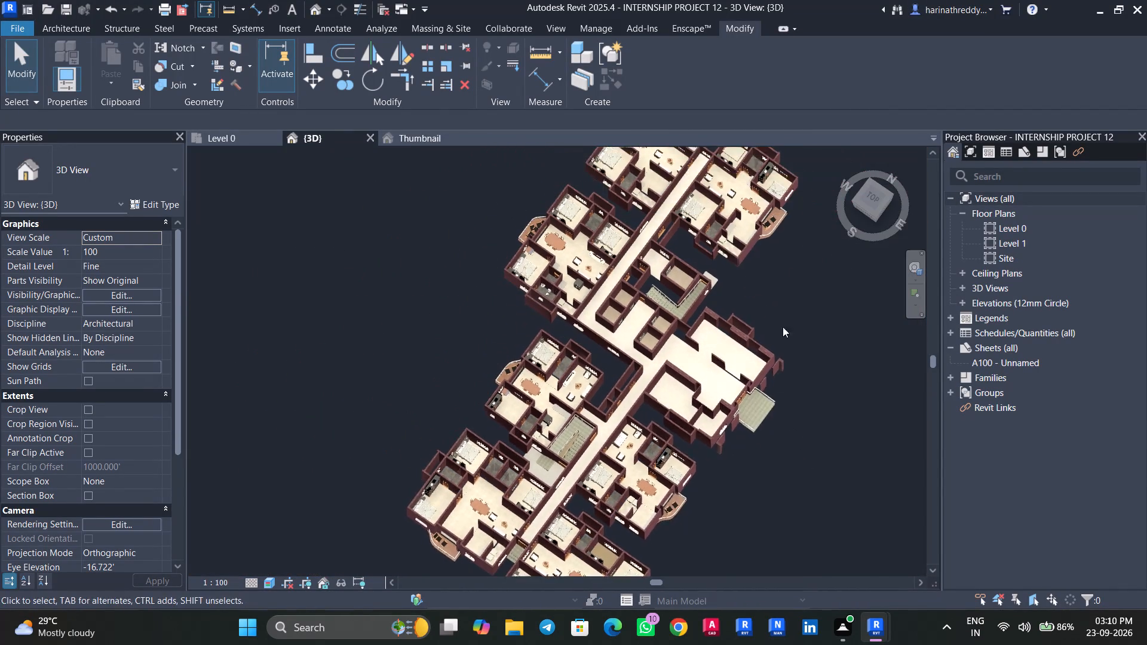
pyautogui.moveTo(799, 324); pyautogui.dragTo(817, 446, button='middle')
pyautogui.scroll(1, 812, 420)
pyautogui.scroll(10, 725, 322)
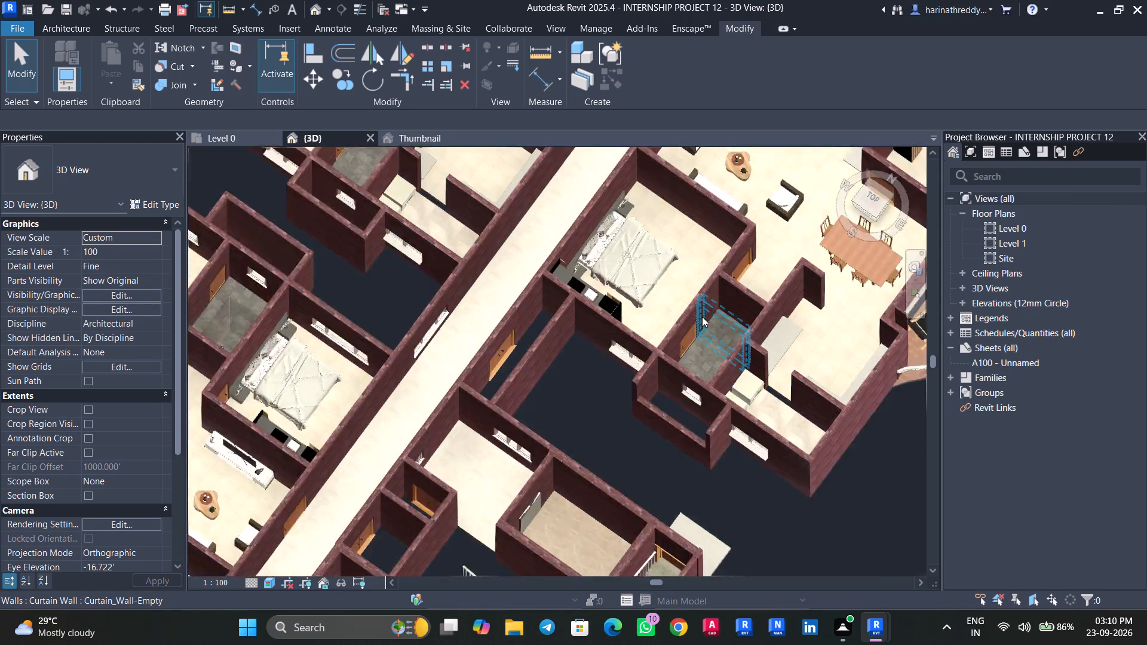
pyautogui.scroll(3, 702, 317)
pyautogui.scroll(-8, 685, 373)
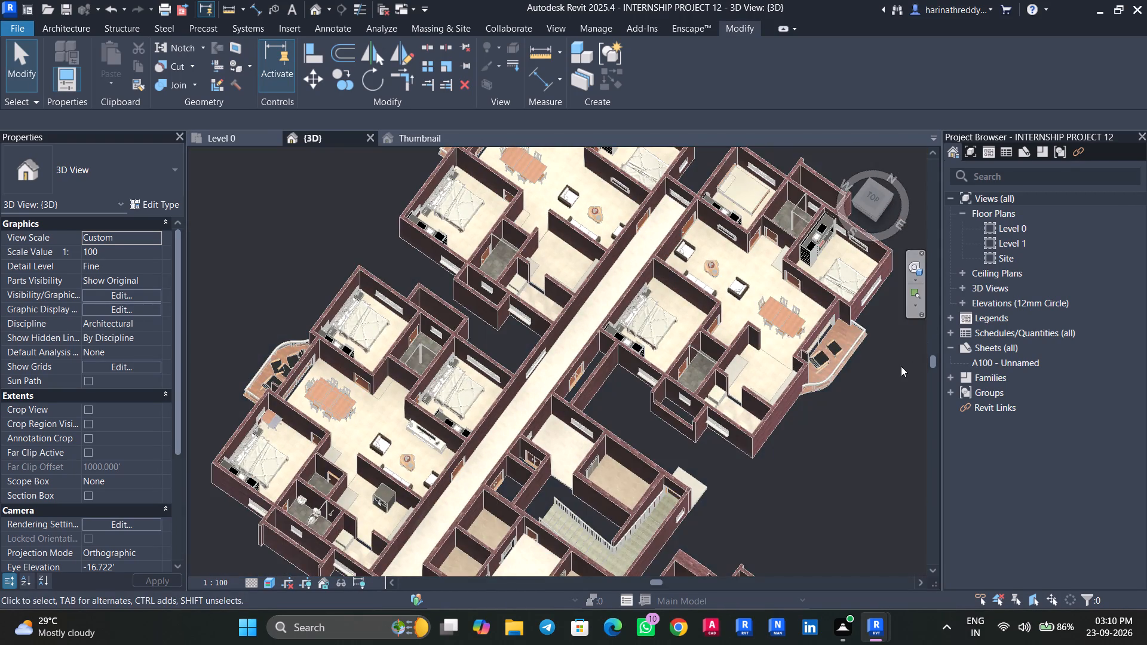
pyautogui.moveTo(901, 367); pyautogui.dragTo(907, 476, button='middle')
pyautogui.scroll(5, 601, 205)
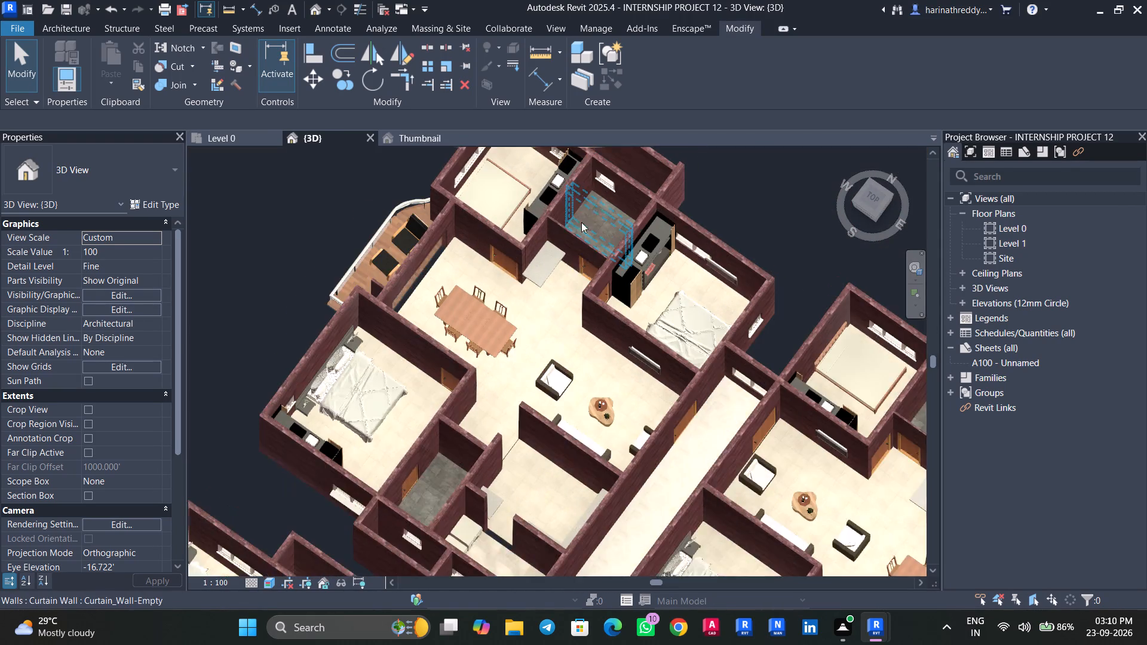
pyautogui.scroll(-3, 482, 252)
pyautogui.moveTo(306, 257); pyautogui.dragTo(523, 69, button='middle')
pyautogui.scroll(1, 523, 69)
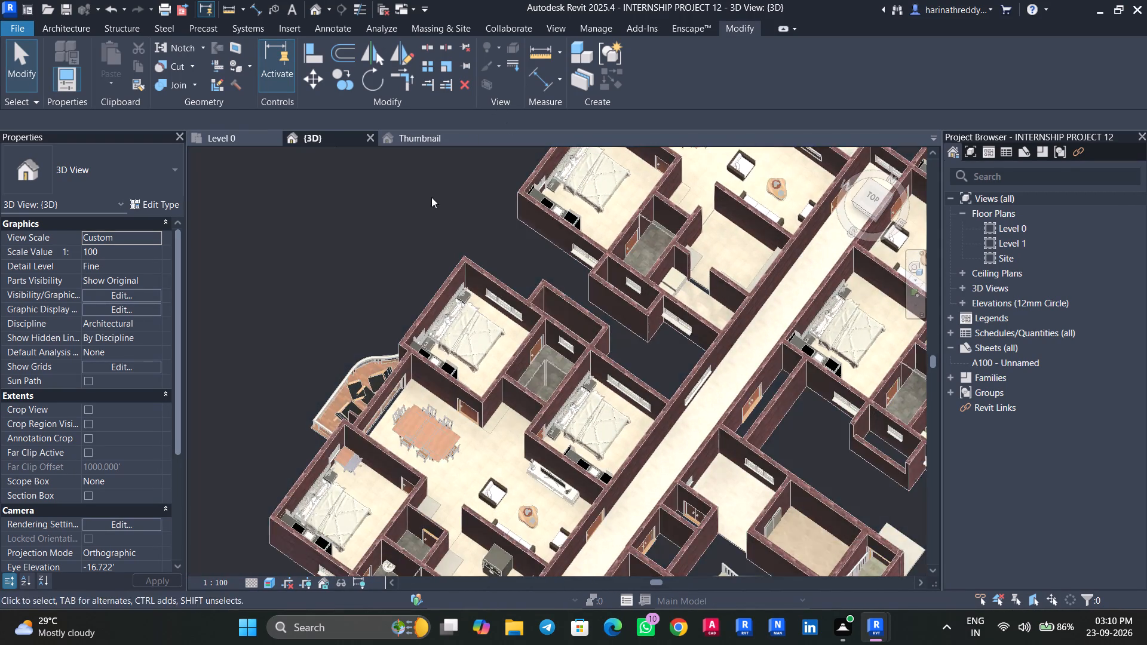
pyautogui.moveTo(378, 269); pyautogui.dragTo(460, 165, button='middle')
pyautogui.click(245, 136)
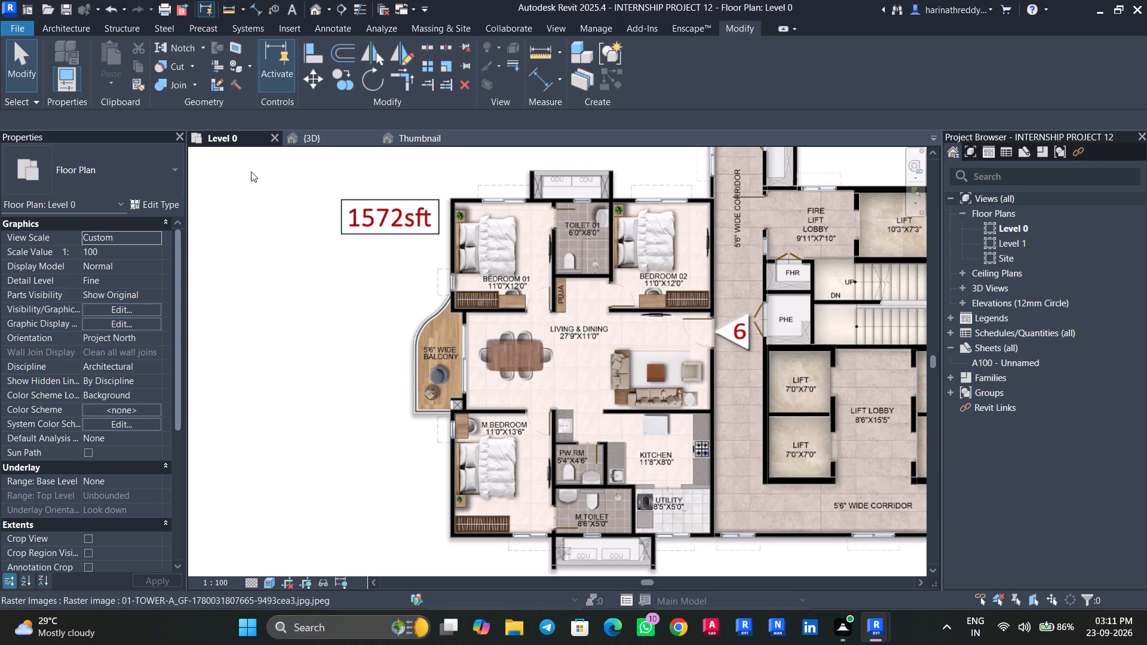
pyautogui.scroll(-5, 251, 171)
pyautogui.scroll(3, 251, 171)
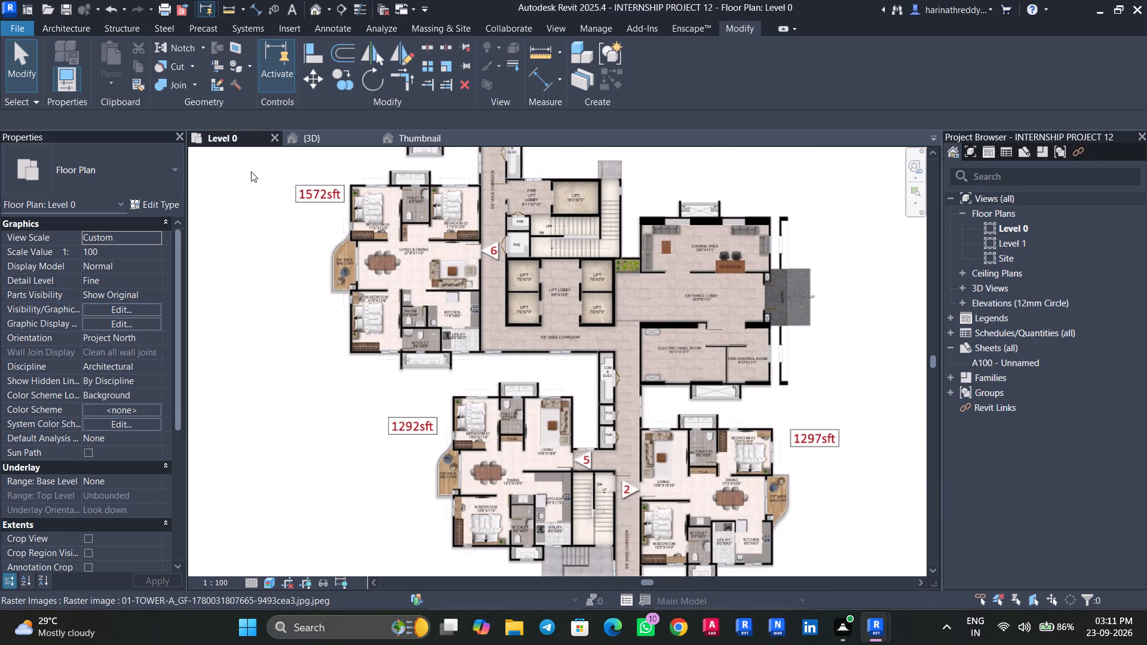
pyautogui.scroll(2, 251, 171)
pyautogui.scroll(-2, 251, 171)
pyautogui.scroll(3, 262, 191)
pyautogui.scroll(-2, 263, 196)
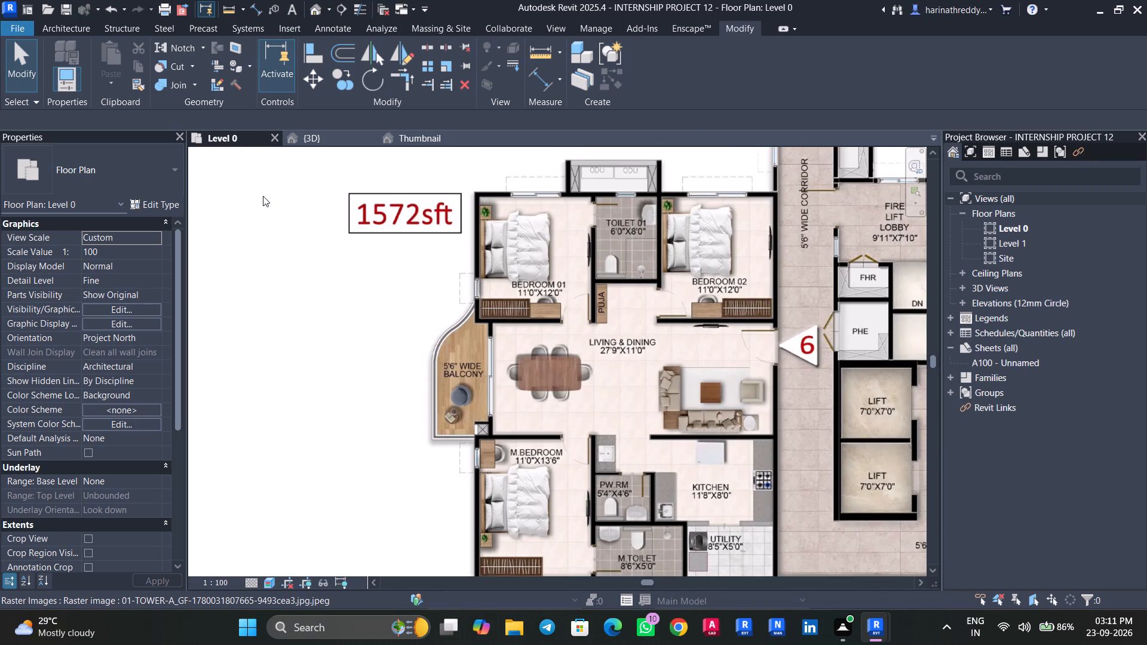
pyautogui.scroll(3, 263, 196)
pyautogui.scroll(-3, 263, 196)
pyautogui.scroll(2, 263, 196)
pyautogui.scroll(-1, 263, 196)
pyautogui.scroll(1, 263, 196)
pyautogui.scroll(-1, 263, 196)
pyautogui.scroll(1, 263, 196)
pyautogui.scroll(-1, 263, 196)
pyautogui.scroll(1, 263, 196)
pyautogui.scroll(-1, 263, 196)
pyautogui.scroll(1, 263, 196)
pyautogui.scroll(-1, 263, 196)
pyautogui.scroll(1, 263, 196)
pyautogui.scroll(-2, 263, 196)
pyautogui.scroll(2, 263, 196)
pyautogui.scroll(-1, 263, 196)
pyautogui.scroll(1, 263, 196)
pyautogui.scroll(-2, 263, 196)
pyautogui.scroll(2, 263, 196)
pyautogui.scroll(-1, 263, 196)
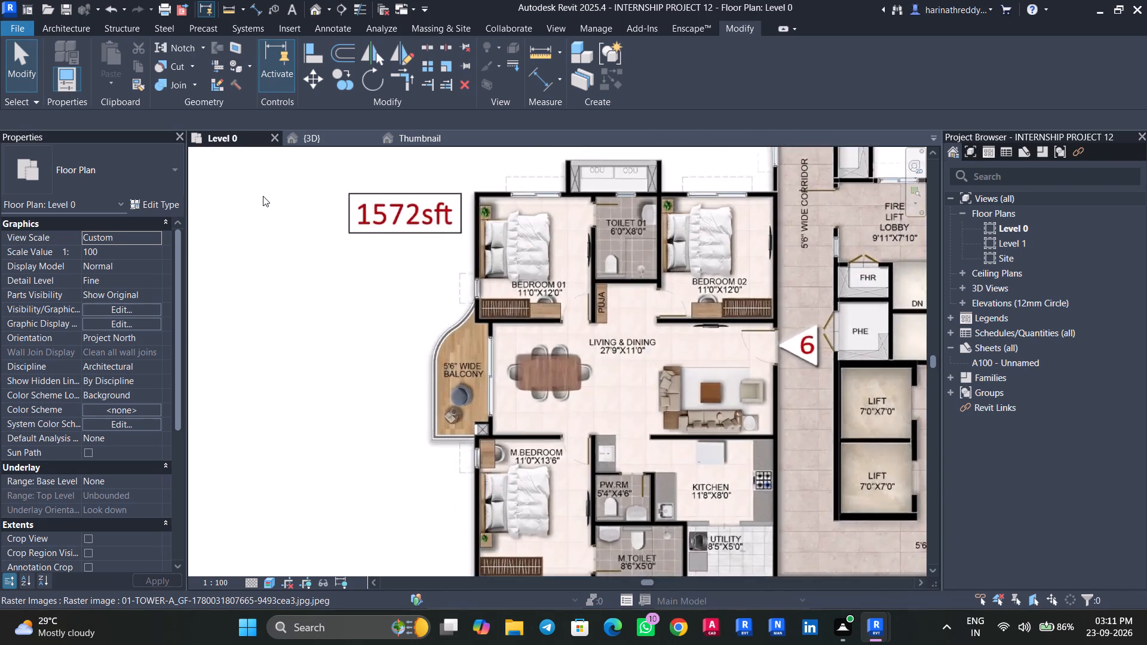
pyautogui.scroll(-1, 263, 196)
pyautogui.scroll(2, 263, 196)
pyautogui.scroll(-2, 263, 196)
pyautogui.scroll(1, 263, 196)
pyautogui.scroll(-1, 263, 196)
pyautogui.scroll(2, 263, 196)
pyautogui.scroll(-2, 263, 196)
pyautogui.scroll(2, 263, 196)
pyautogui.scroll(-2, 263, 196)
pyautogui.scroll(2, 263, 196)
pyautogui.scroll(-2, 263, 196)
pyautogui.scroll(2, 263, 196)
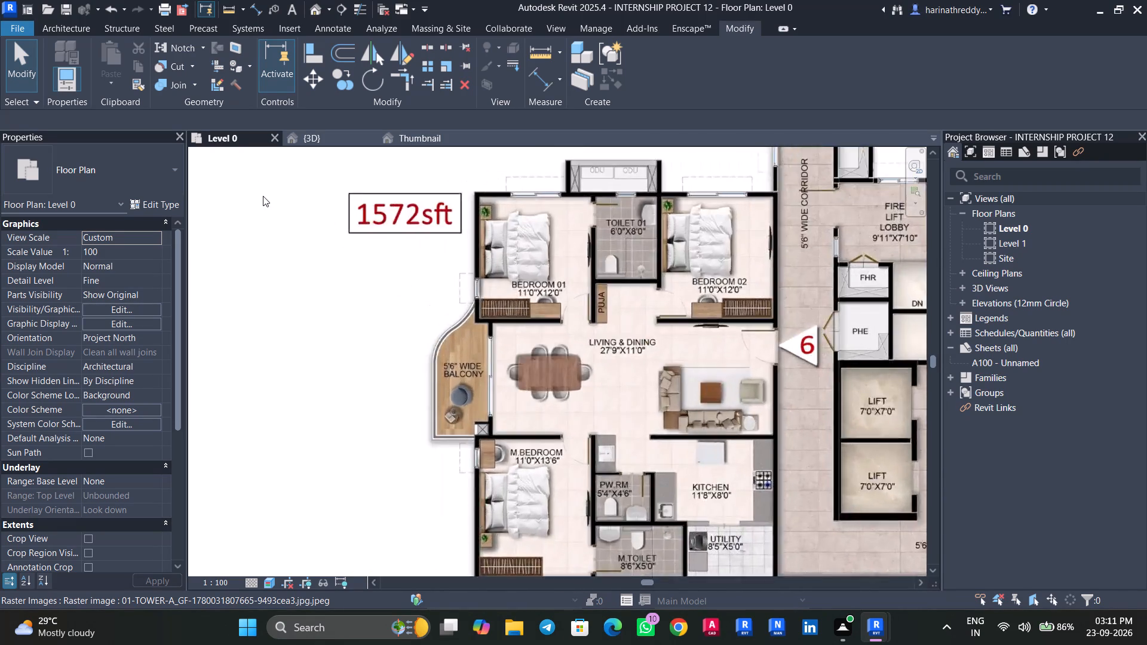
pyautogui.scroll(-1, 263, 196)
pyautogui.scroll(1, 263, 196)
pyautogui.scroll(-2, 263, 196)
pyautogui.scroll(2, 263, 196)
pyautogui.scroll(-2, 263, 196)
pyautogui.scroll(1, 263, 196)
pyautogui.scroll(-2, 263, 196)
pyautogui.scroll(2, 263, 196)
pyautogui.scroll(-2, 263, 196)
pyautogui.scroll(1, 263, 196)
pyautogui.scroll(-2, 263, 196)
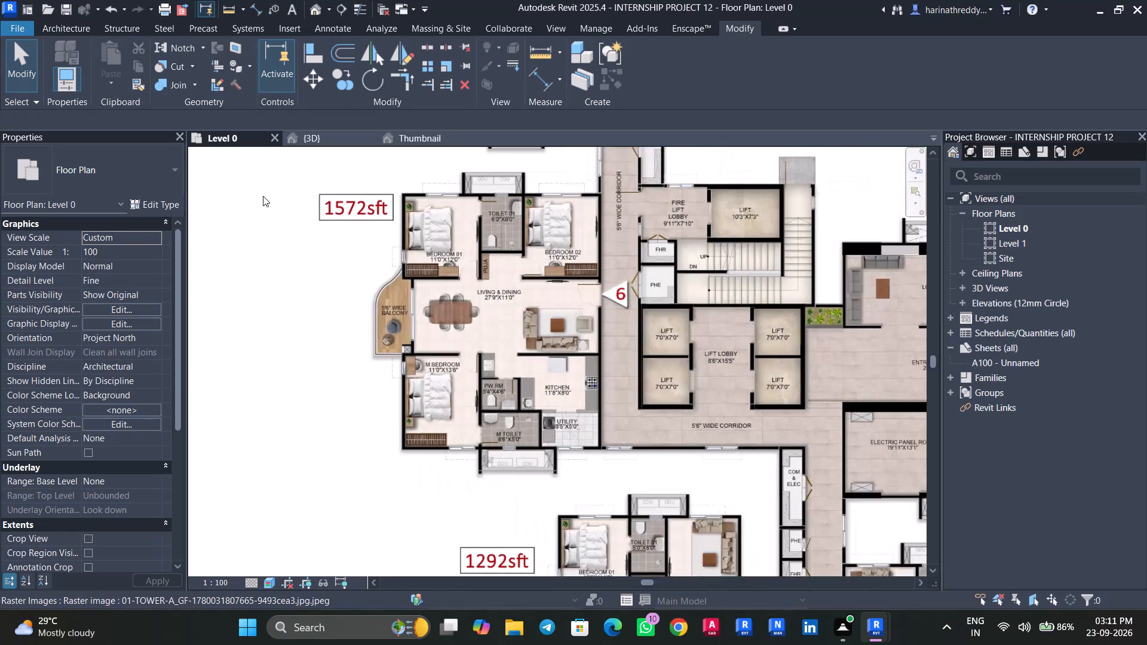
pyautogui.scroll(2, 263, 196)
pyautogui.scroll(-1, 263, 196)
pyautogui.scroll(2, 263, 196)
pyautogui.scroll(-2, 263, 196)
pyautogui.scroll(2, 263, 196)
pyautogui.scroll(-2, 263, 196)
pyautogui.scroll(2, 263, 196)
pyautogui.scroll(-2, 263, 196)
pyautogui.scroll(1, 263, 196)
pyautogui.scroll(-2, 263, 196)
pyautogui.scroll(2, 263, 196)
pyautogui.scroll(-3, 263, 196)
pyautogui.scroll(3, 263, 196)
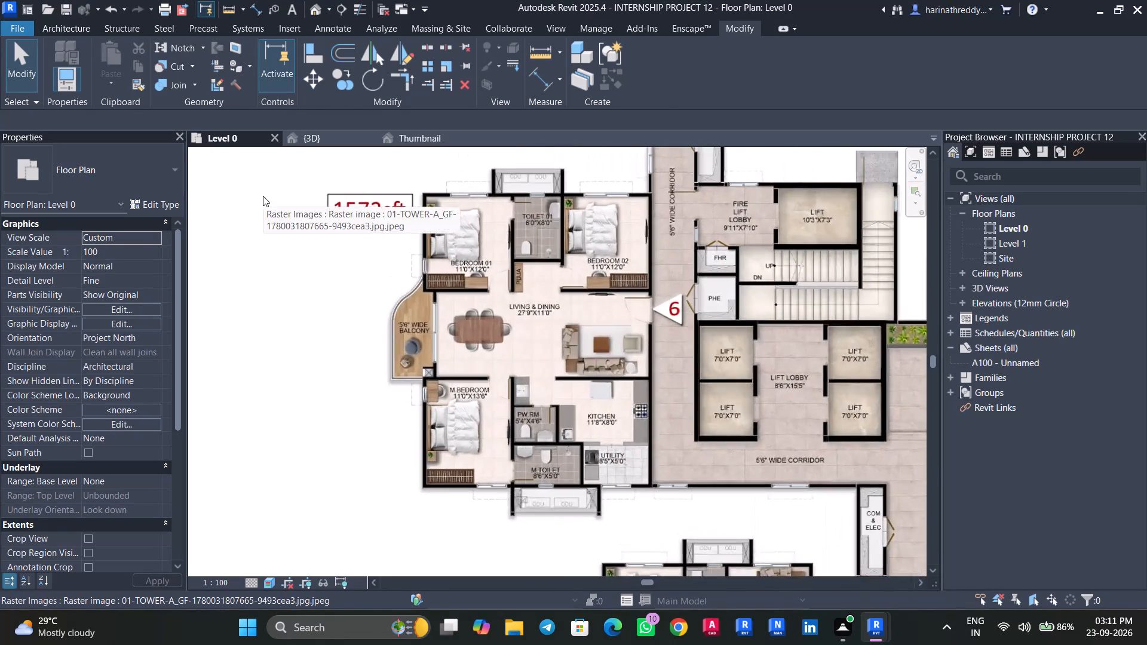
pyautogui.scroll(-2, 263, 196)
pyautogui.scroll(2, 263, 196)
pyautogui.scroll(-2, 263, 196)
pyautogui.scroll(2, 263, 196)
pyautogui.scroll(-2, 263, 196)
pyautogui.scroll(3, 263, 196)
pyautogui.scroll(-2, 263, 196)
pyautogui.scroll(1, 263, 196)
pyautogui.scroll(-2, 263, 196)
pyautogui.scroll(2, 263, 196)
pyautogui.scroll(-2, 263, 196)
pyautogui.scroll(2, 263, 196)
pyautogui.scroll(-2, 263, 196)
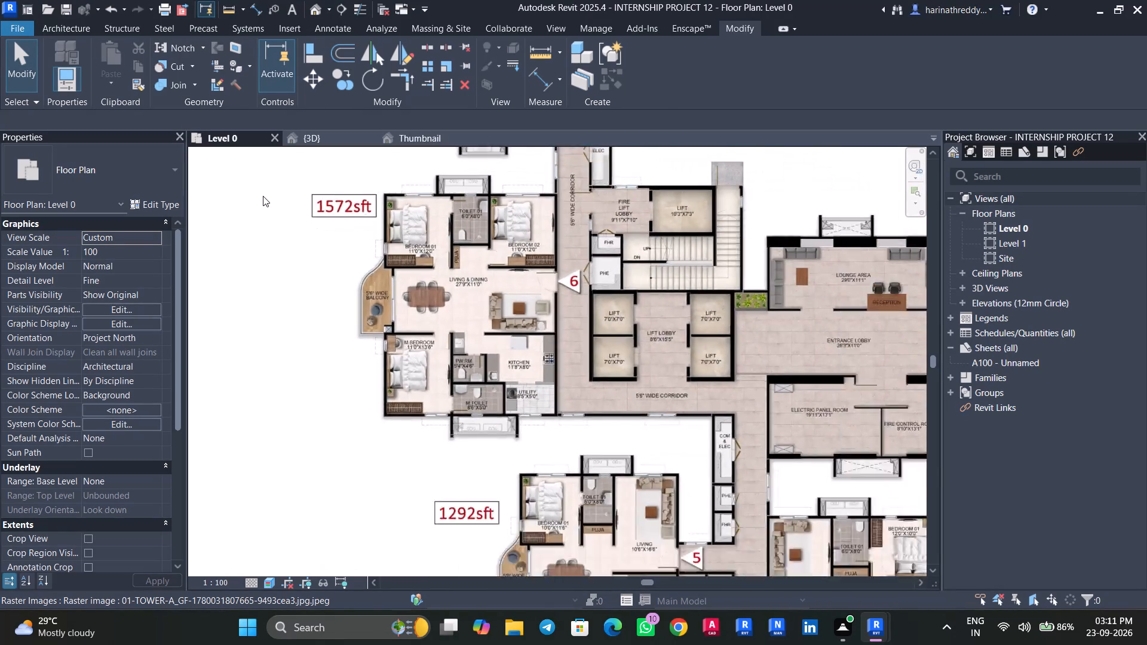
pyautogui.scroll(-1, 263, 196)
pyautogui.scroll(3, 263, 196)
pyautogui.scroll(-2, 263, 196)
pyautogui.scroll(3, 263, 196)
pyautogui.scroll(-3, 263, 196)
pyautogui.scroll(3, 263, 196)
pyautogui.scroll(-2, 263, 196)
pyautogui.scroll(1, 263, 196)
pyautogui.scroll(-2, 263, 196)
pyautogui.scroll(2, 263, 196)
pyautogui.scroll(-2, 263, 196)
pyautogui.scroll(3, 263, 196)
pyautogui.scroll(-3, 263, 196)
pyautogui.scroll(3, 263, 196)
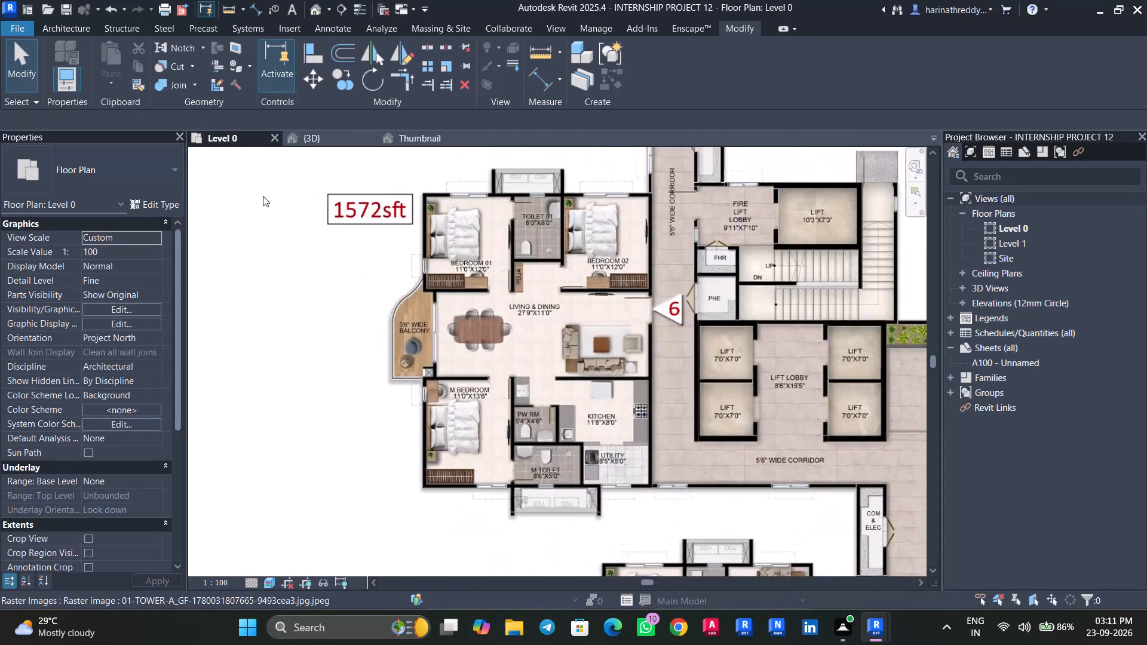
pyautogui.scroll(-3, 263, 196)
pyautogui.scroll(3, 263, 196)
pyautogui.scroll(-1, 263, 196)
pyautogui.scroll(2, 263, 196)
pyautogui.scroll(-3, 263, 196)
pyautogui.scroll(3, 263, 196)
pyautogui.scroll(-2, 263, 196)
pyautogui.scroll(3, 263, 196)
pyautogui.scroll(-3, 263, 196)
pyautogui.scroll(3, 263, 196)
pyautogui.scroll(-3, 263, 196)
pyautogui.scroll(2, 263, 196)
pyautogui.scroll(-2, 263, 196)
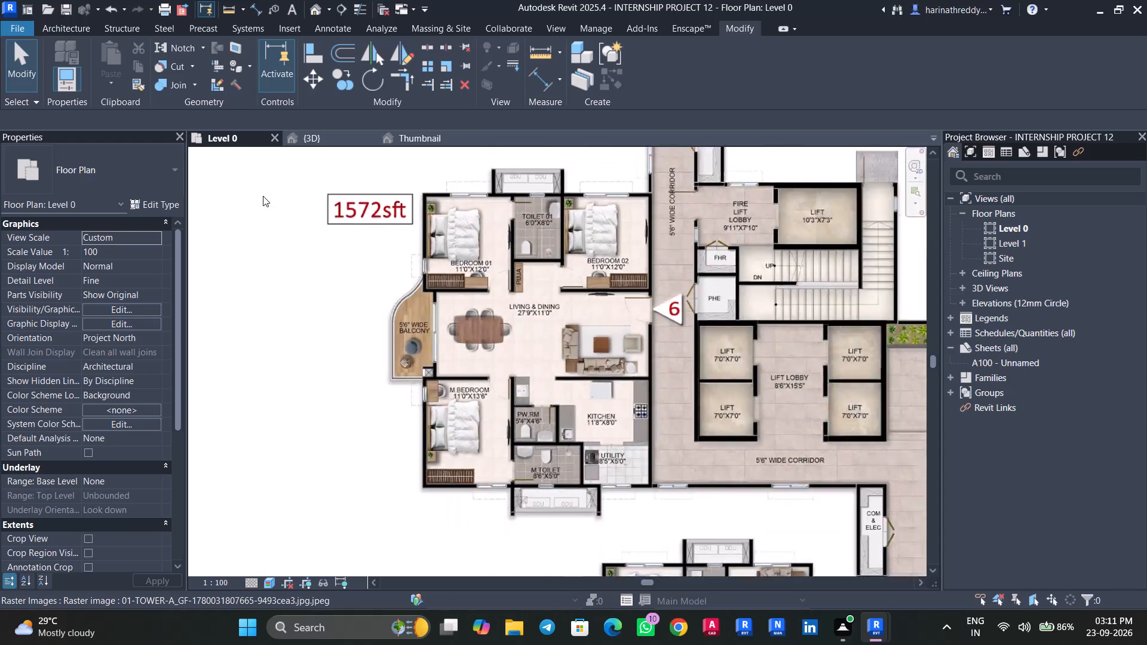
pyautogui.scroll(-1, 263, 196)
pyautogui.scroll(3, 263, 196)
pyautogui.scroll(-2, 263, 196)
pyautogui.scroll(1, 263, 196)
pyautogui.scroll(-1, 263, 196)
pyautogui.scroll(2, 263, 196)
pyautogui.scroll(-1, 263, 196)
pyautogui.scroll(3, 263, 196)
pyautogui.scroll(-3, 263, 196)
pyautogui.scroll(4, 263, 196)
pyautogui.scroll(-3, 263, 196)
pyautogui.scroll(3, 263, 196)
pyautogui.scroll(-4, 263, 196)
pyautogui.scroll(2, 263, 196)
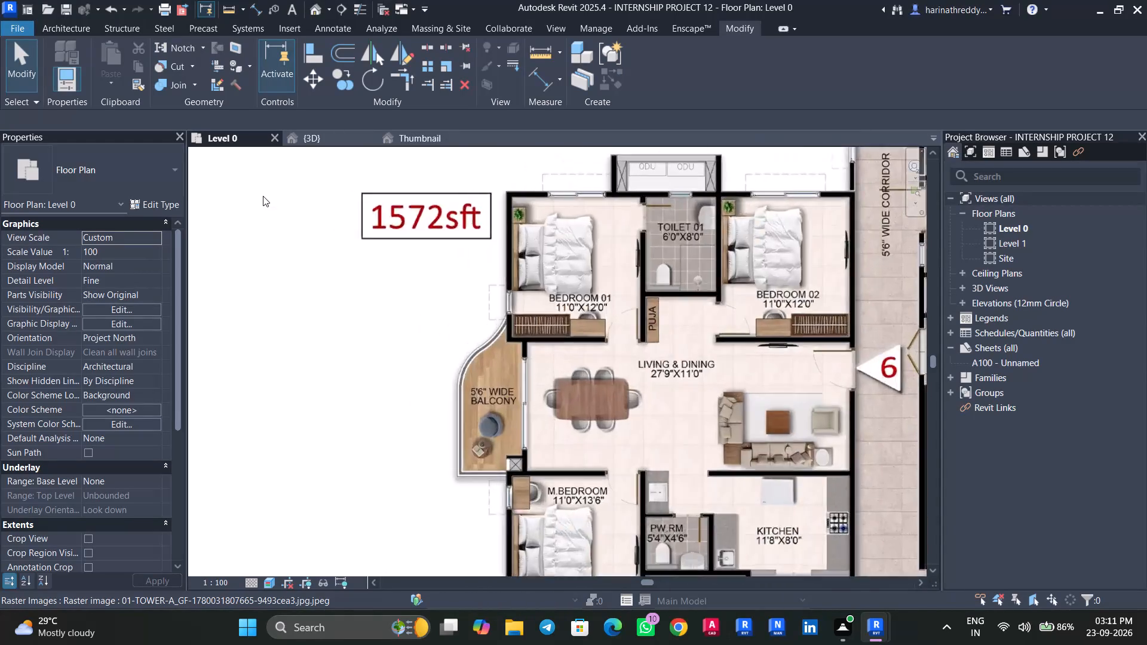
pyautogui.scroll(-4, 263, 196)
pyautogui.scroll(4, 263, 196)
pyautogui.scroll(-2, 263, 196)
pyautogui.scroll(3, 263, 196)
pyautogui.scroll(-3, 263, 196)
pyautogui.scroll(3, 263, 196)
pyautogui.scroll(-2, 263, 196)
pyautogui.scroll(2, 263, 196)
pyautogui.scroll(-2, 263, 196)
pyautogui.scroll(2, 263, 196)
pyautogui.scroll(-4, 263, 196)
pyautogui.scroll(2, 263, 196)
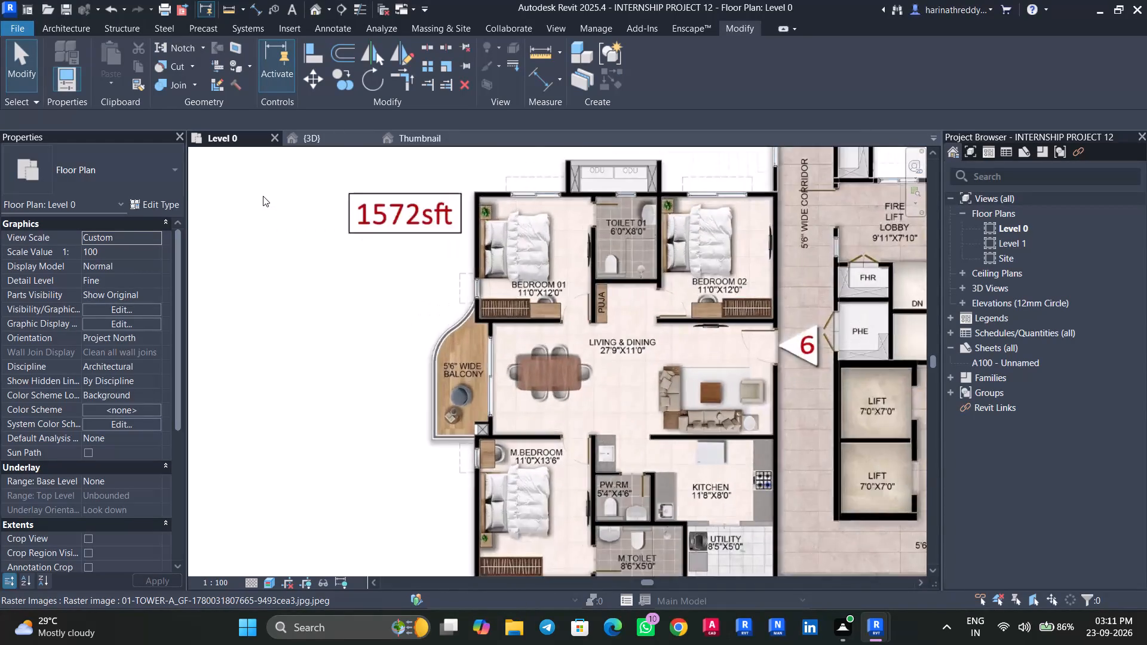
# Examine unit 6's bedrooms, living and dining area, kitchen, powder room and toilets on the Level 0 floor plan.
pyautogui.scroll(-3, 263, 196)
pyautogui.scroll(4, 263, 196)
pyautogui.scroll(-4, 263, 196)
pyautogui.scroll(4, 263, 196)
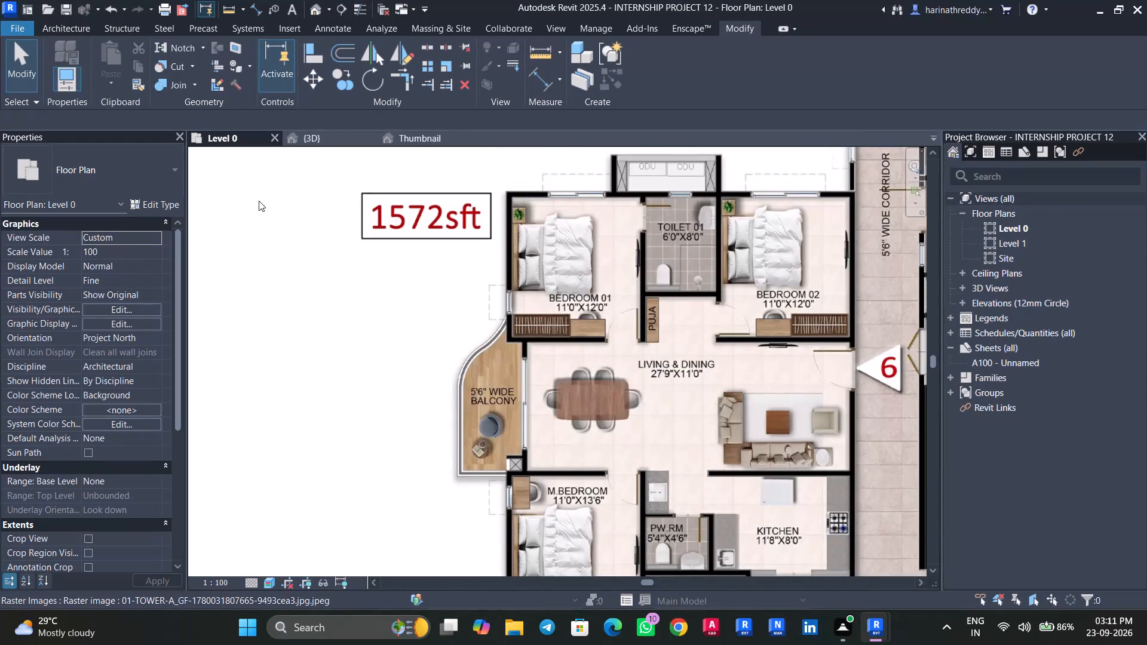
pyautogui.scroll(-3, 200, 251)
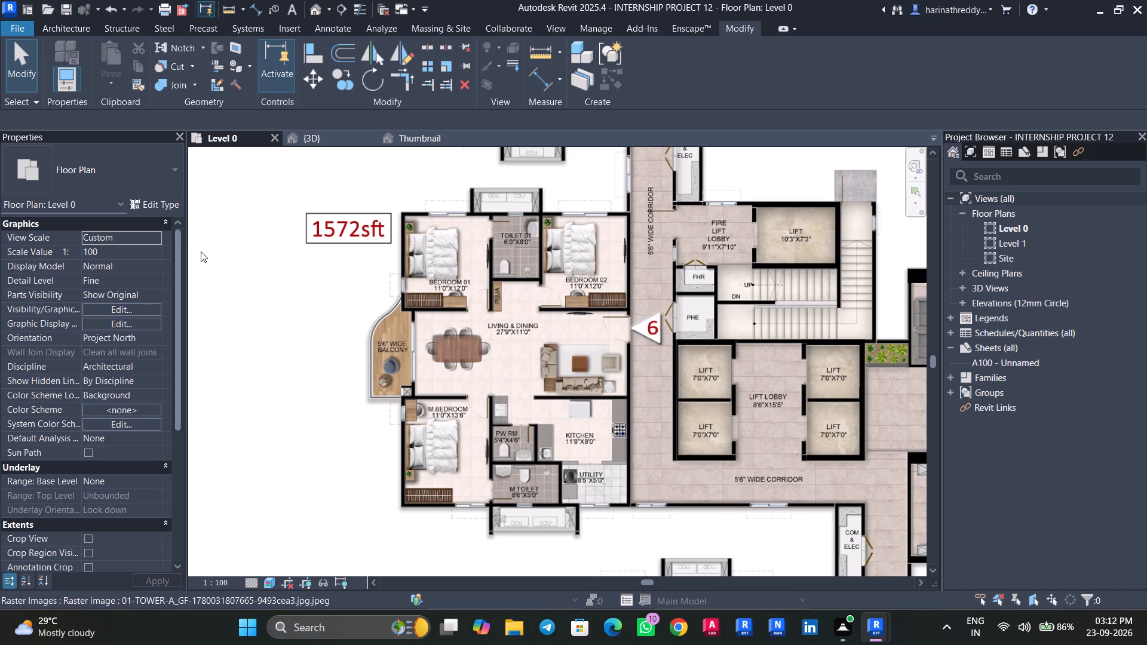
pyautogui.scroll(-2, 201, 251)
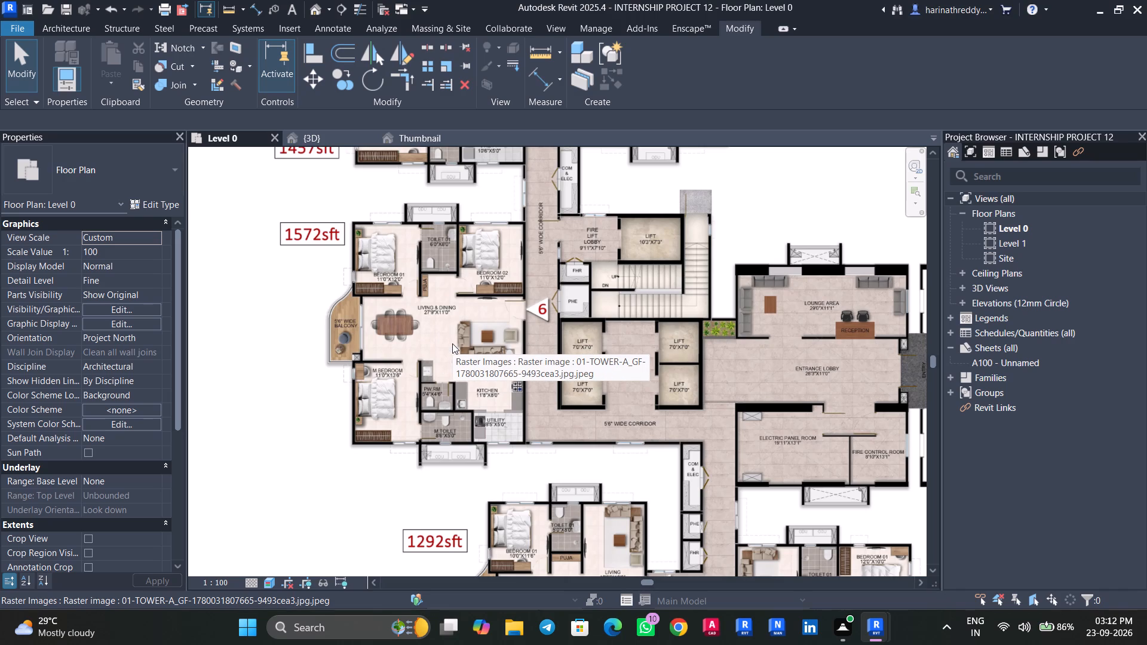
pyautogui.scroll(4, 396, 264)
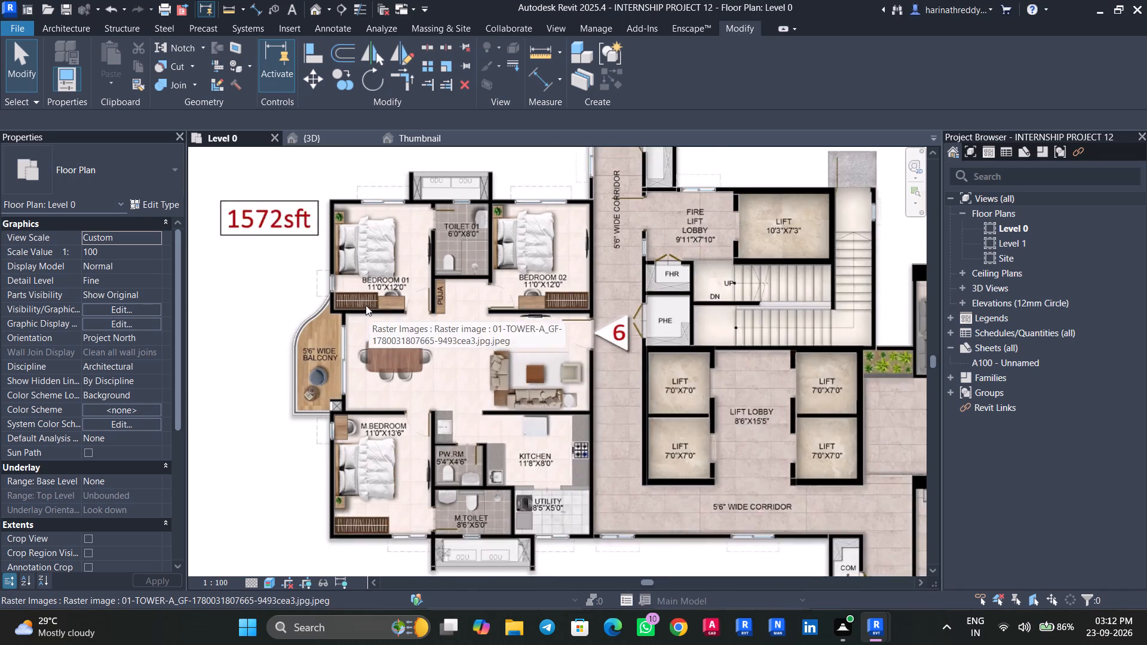
pyautogui.press('Tab')
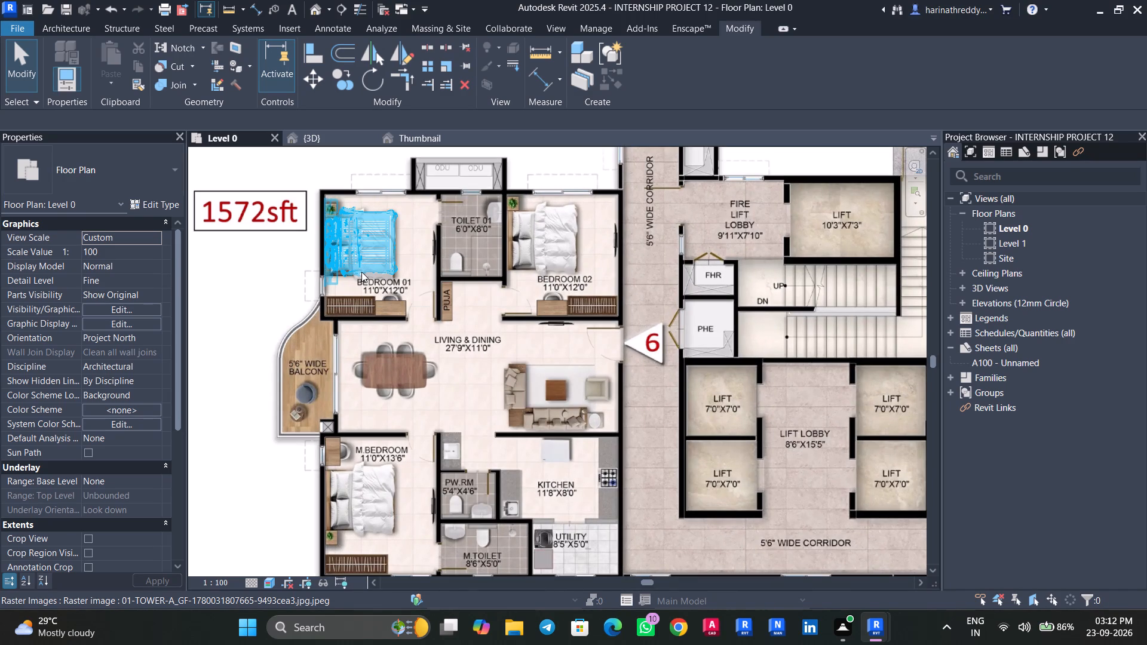
pyautogui.moveTo(448, 373); pyautogui.dragTo(455, 333, button='middle')
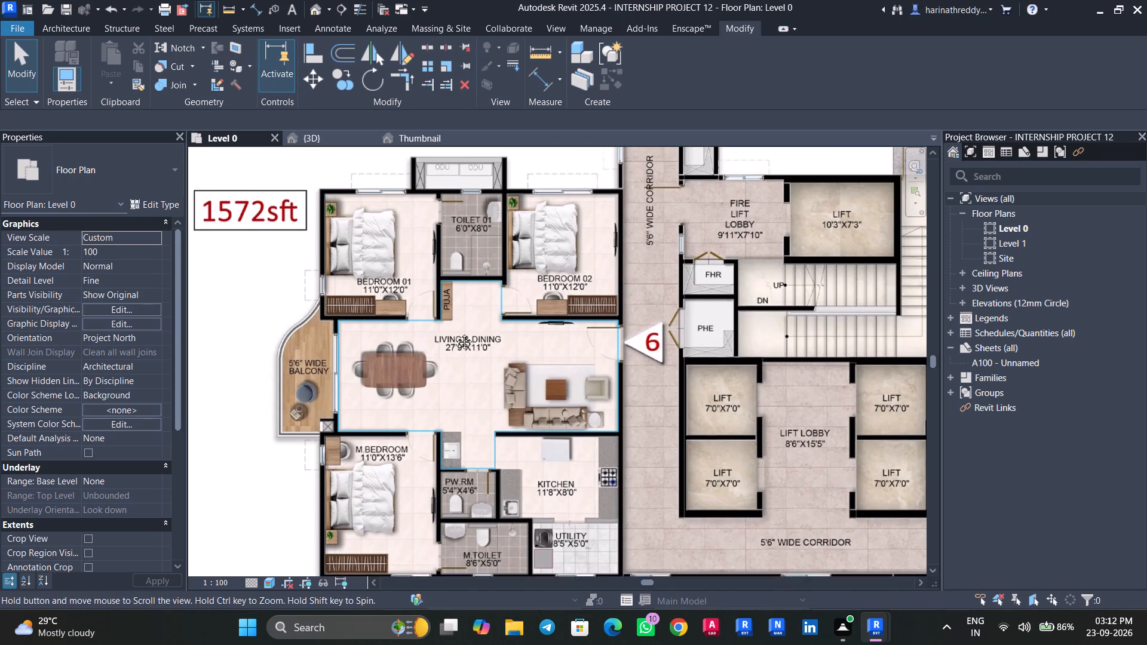
pyautogui.moveTo(455, 333); pyautogui.dragTo(476, 245, button='middle')
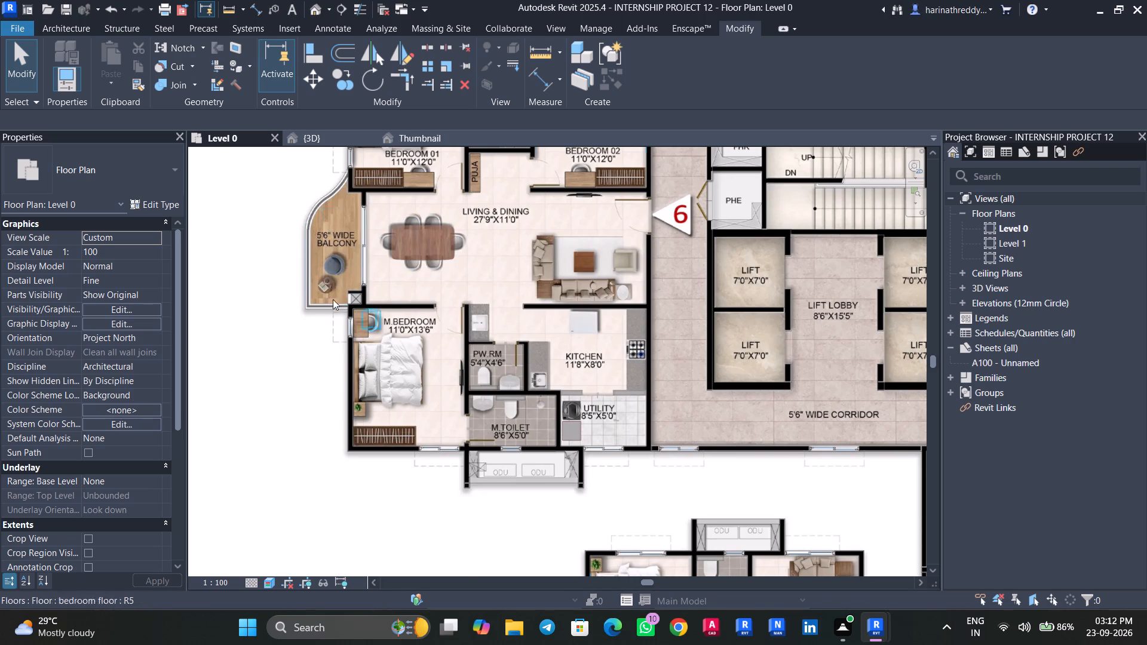
pyautogui.scroll(-1, 318, 291)
pyautogui.scroll(3, 318, 291)
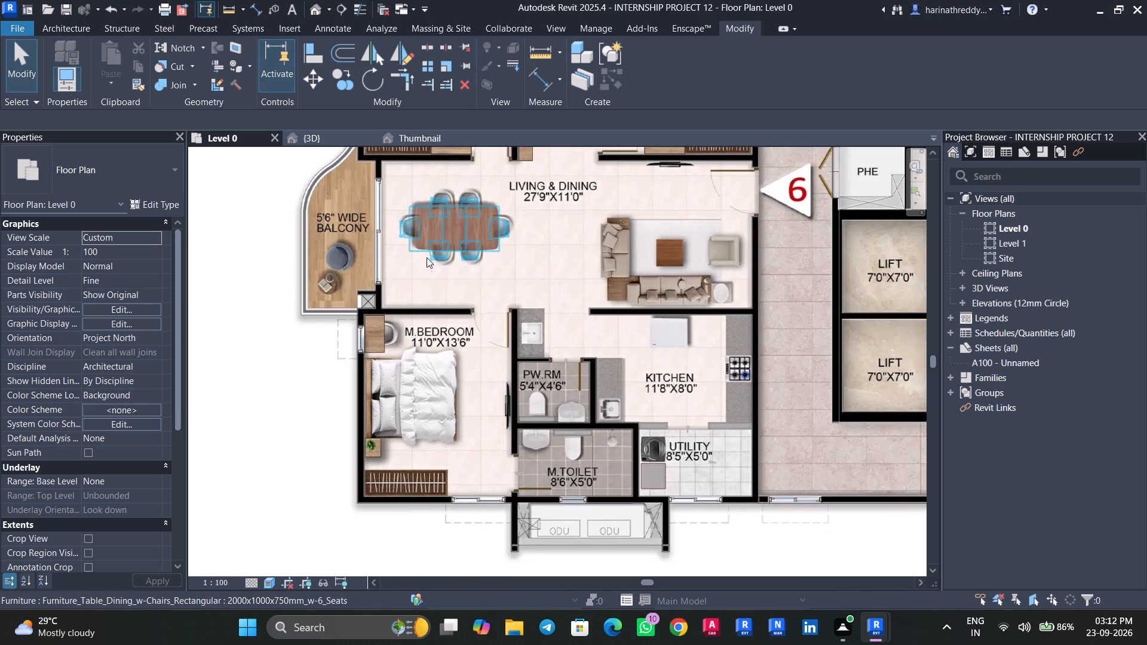
pyautogui.moveTo(500, 288); pyautogui.dragTo(507, 240, button='middle')
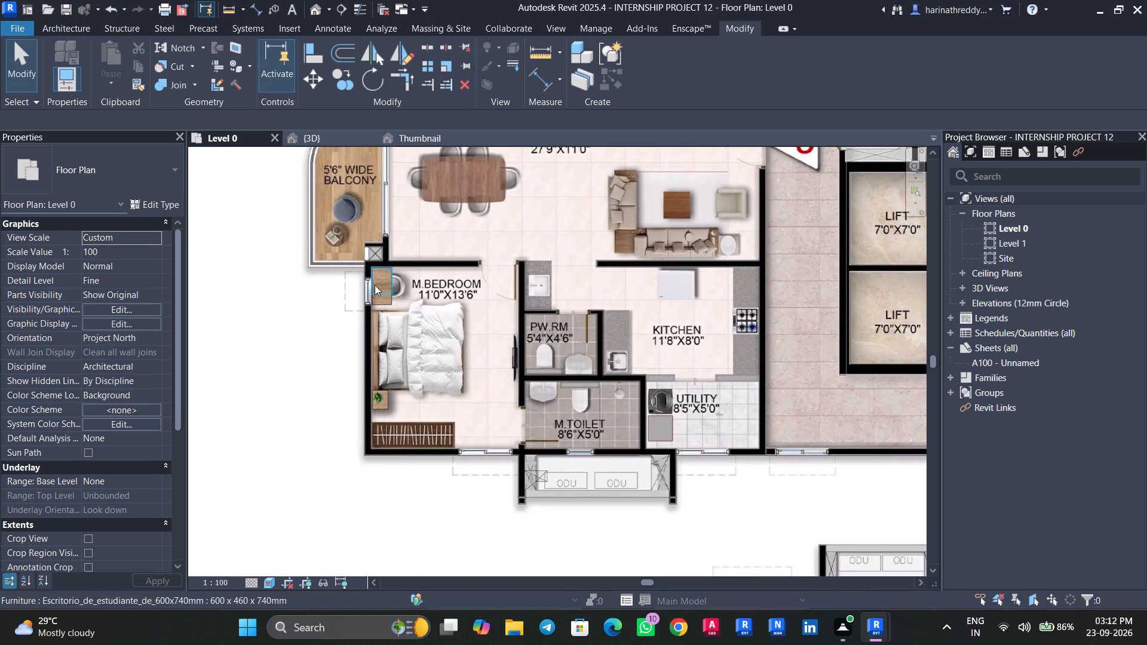
pyautogui.scroll(5, 375, 293)
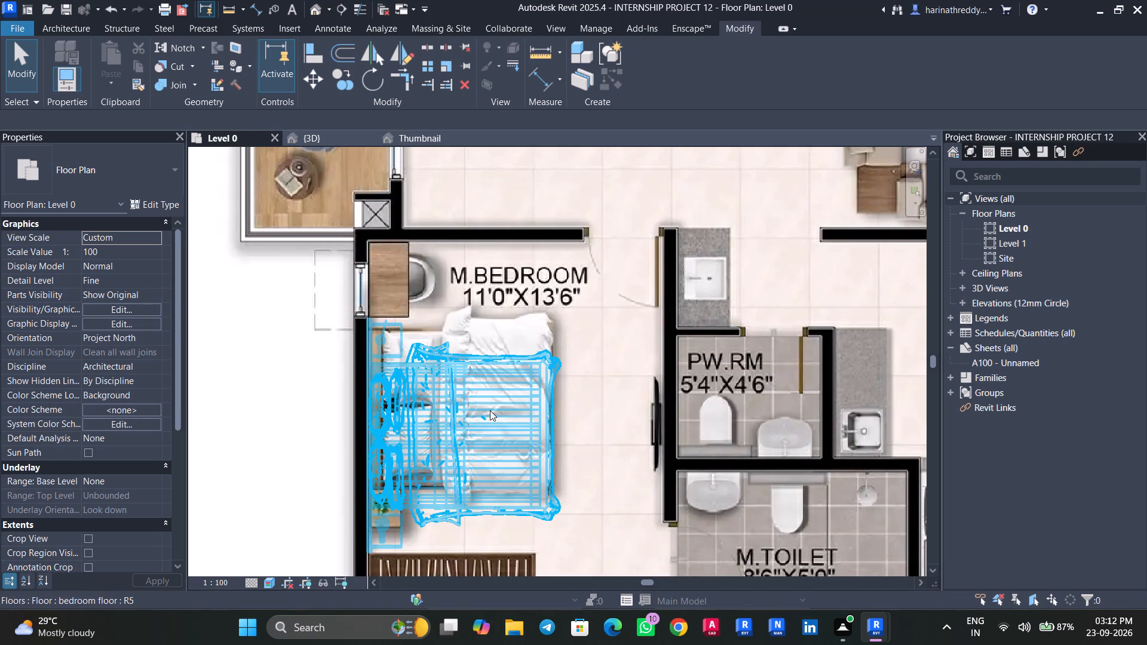
pyautogui.scroll(-4, 562, 489)
pyautogui.moveTo(587, 491); pyautogui.dragTo(531, 372, button='middle')
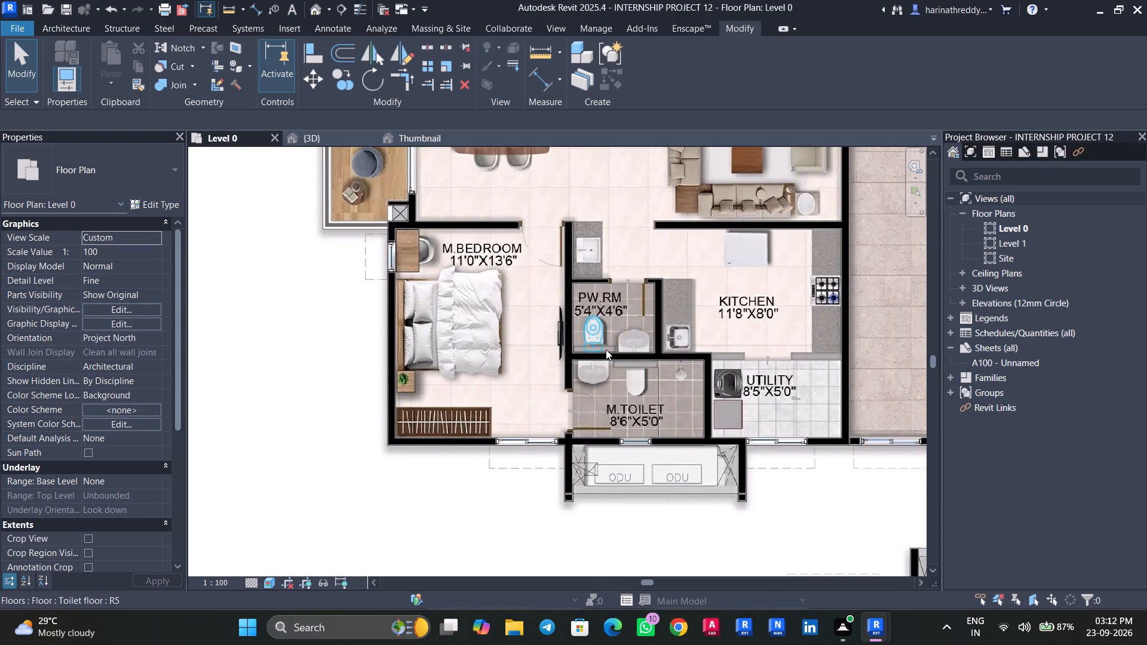
pyautogui.scroll(-7, 676, 396)
pyautogui.moveTo(722, 465); pyautogui.dragTo(695, 425, button='middle')
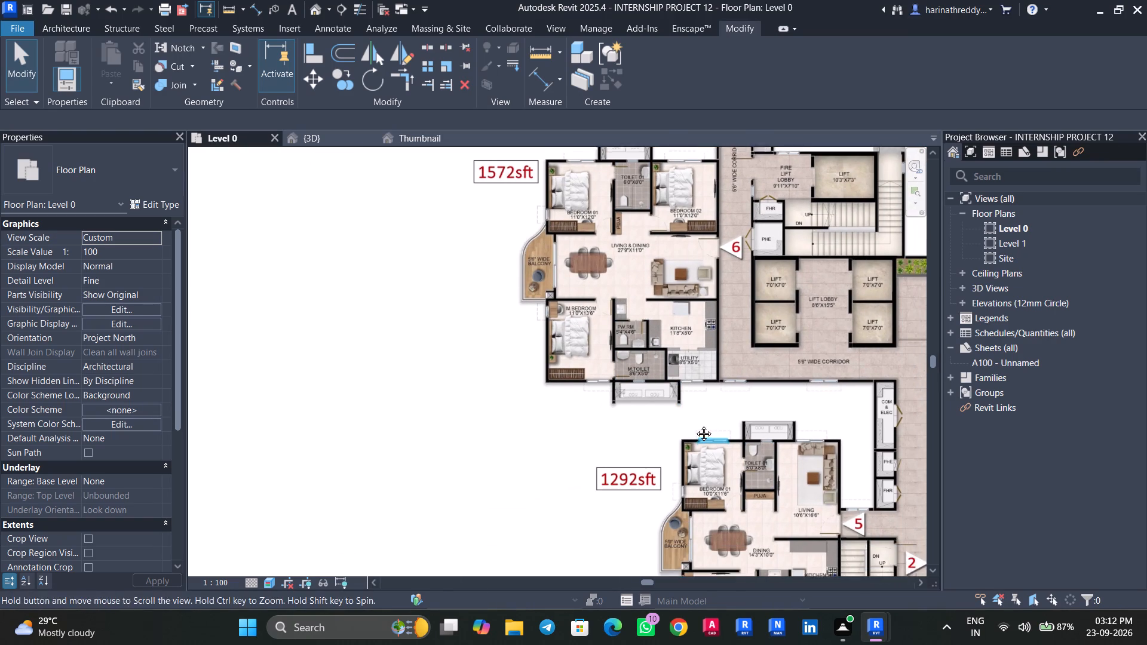
pyautogui.moveTo(695, 425); pyautogui.dragTo(689, 418, button='middle')
# Save the project.
pyautogui.hotkey('ctrl', 's')
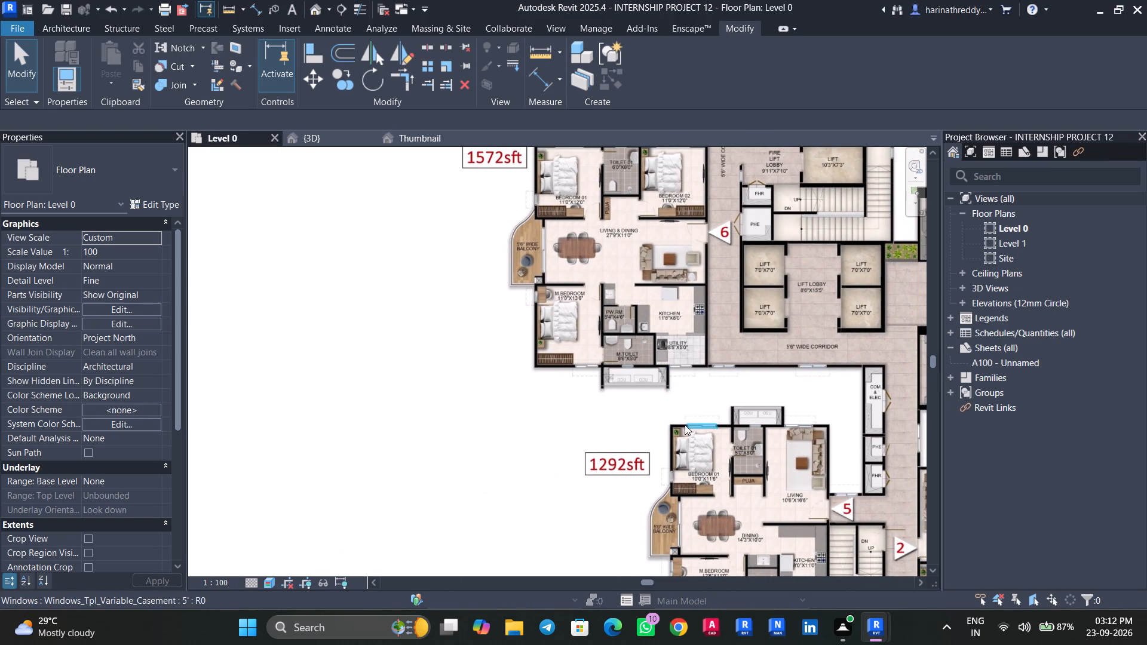
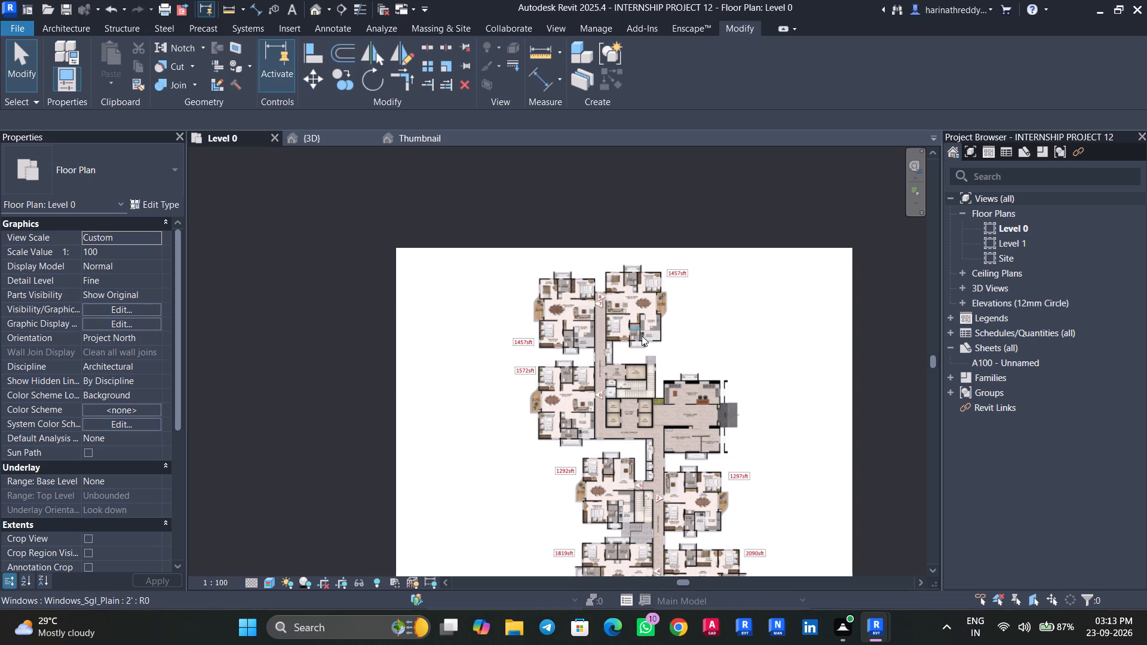
# Examine unit 6's bedrooms, living and dining area, kitchen, powder room and toilets against the plan image.
pyautogui.scroll(10, 642, 336)
pyautogui.moveTo(514, 382); pyautogui.dragTo(700, 202, button='middle')
pyautogui.scroll(2, 508, 311)
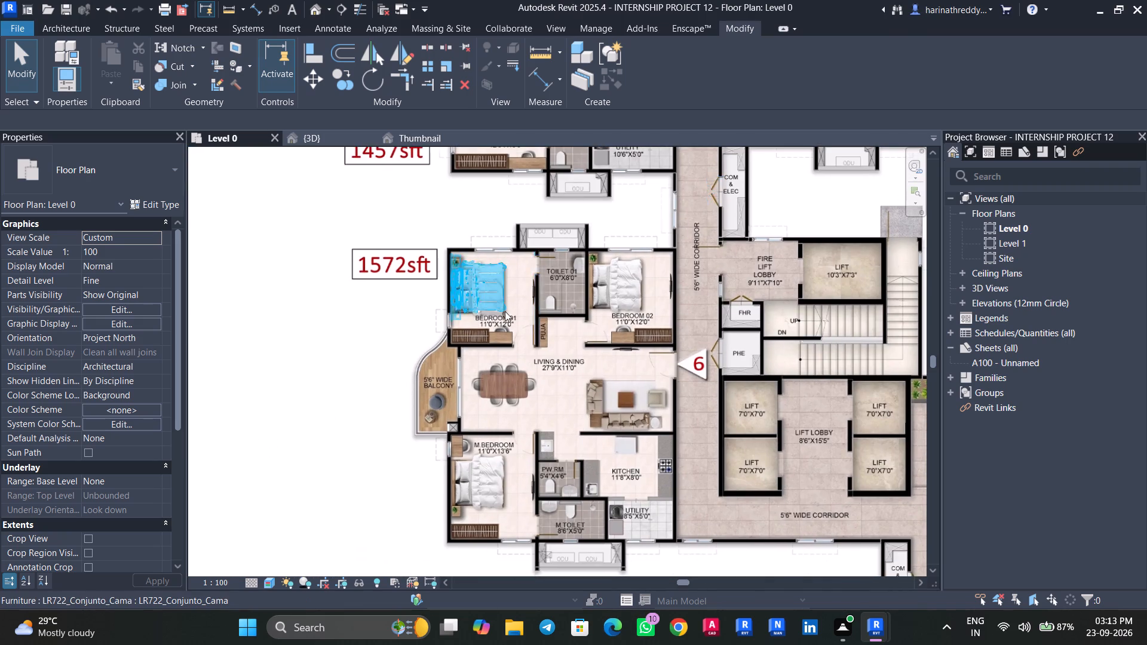
pyautogui.scroll(2, 505, 311)
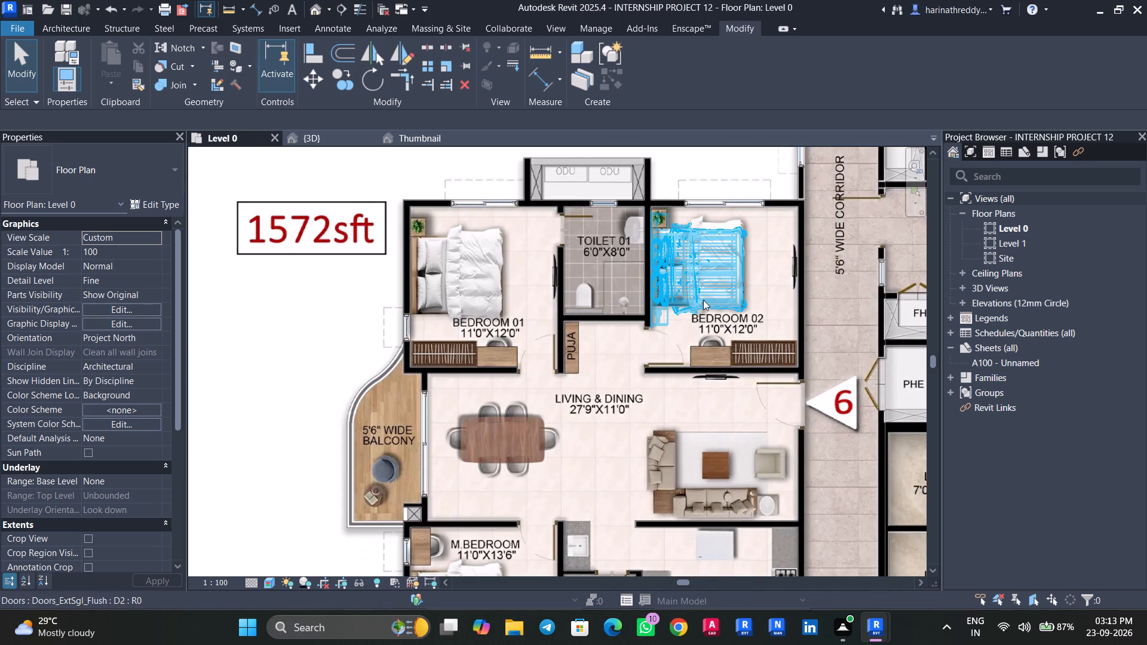
pyautogui.scroll(-5, 645, 425)
pyautogui.moveTo(643, 419); pyautogui.dragTo(646, 494, button='middle')
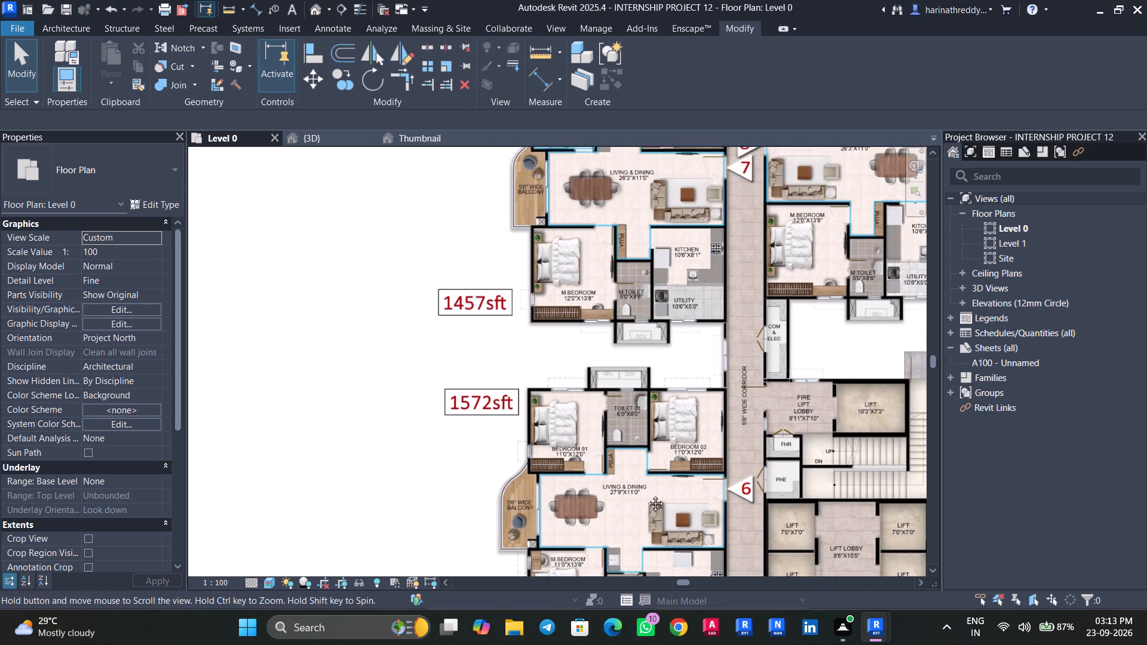
pyautogui.moveTo(646, 494); pyautogui.dragTo(646, 492, button='middle')
pyautogui.scroll(5, 634, 332)
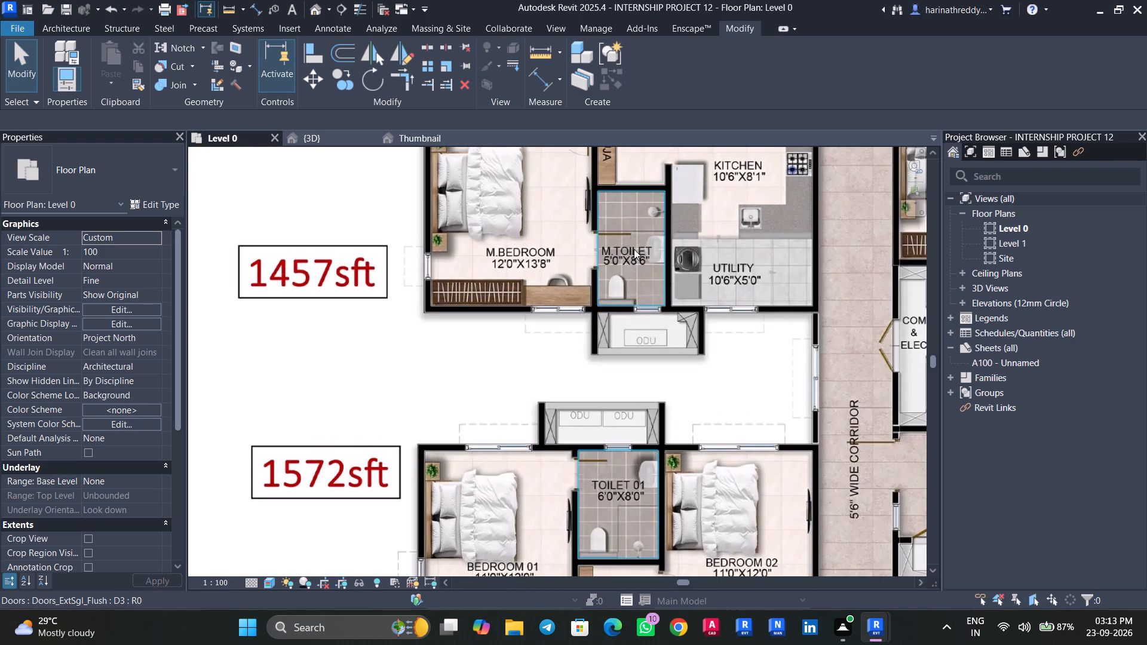
pyautogui.moveTo(614, 425); pyautogui.dragTo(605, 217, button='middle')
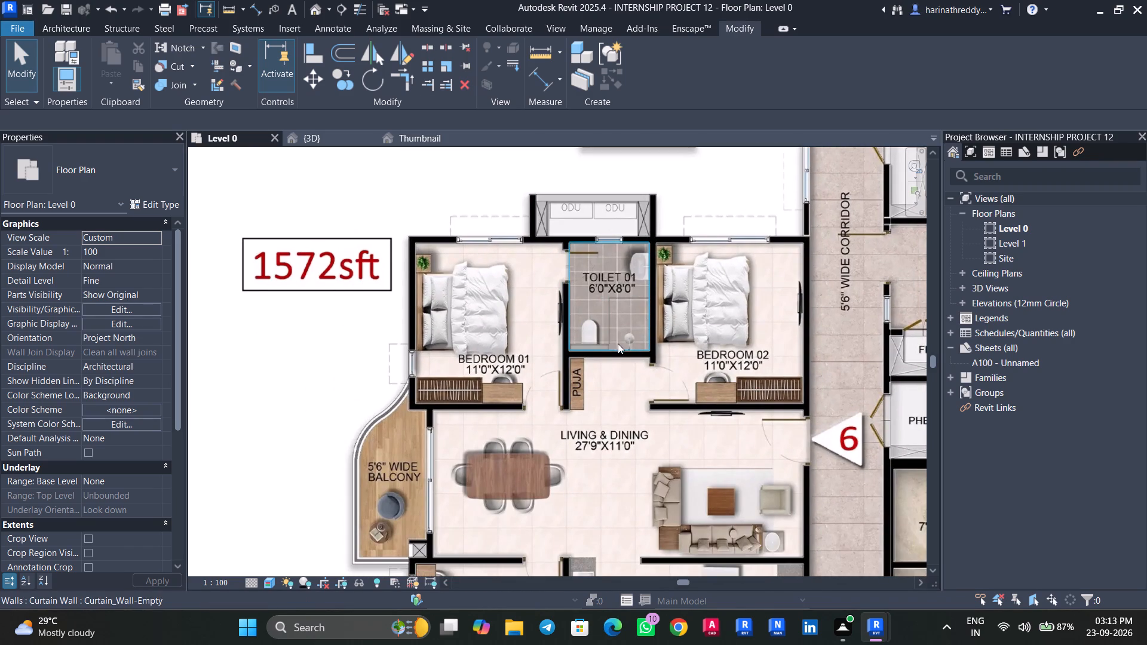
pyautogui.moveTo(644, 403); pyautogui.dragTo(633, 230, button='middle')
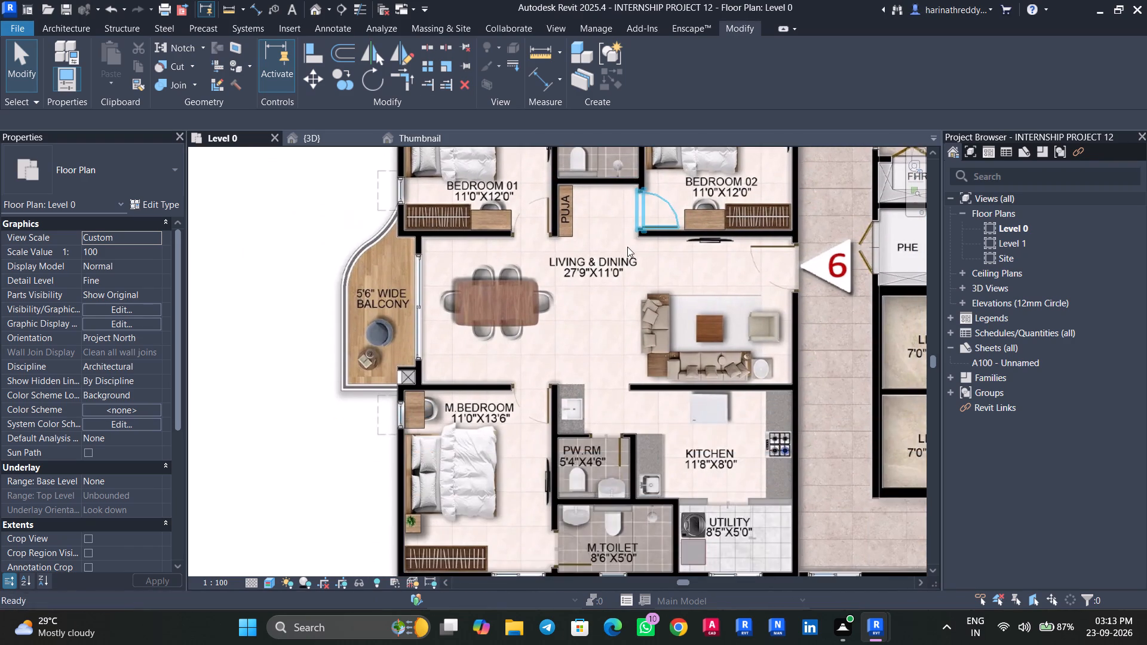
pyautogui.moveTo(594, 465); pyautogui.dragTo(594, 462, button='middle')
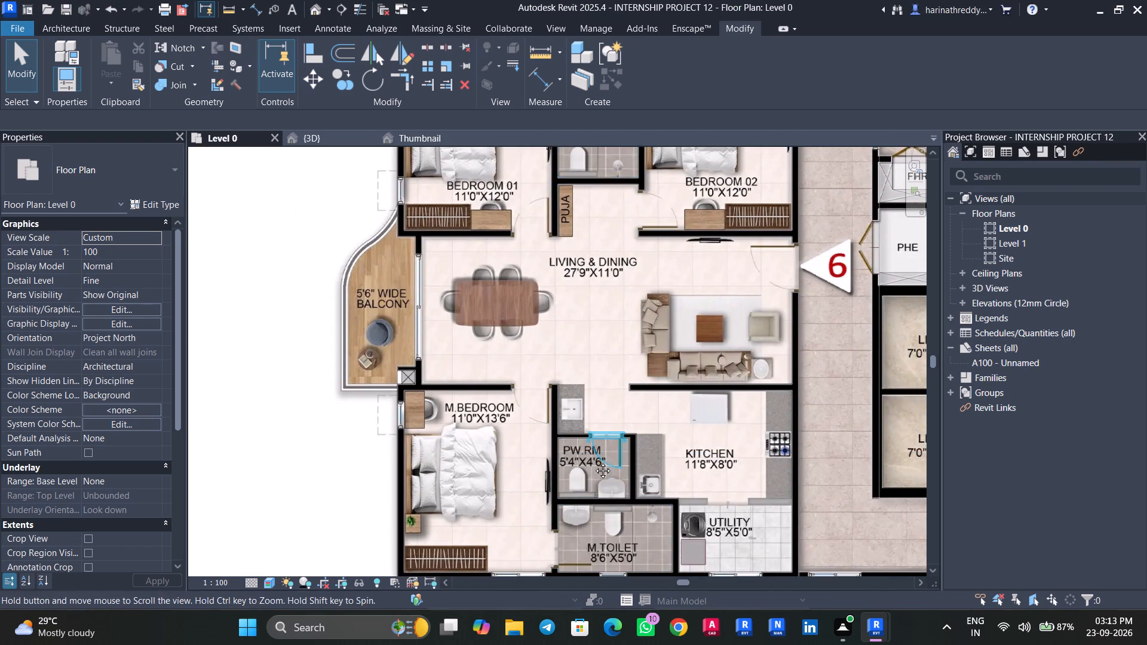
pyautogui.moveTo(594, 462); pyautogui.dragTo(614, 328, button='middle')
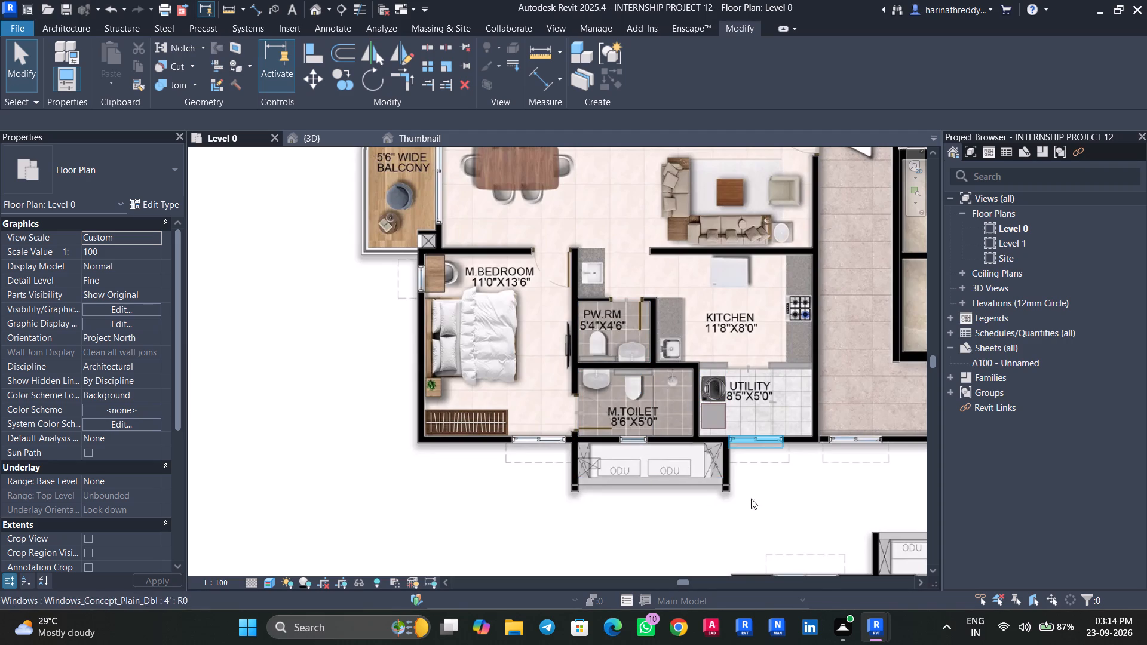
# Check unit 5's bedrooms and living area on the floor plan for furniture components still missing over the plan image.
pyautogui.moveTo(753, 508); pyautogui.dragTo(681, 265, button='middle')
pyautogui.scroll(-12, 645, 390)
pyautogui.moveTo(596, 404); pyautogui.dragTo(479, 393, button='middle')
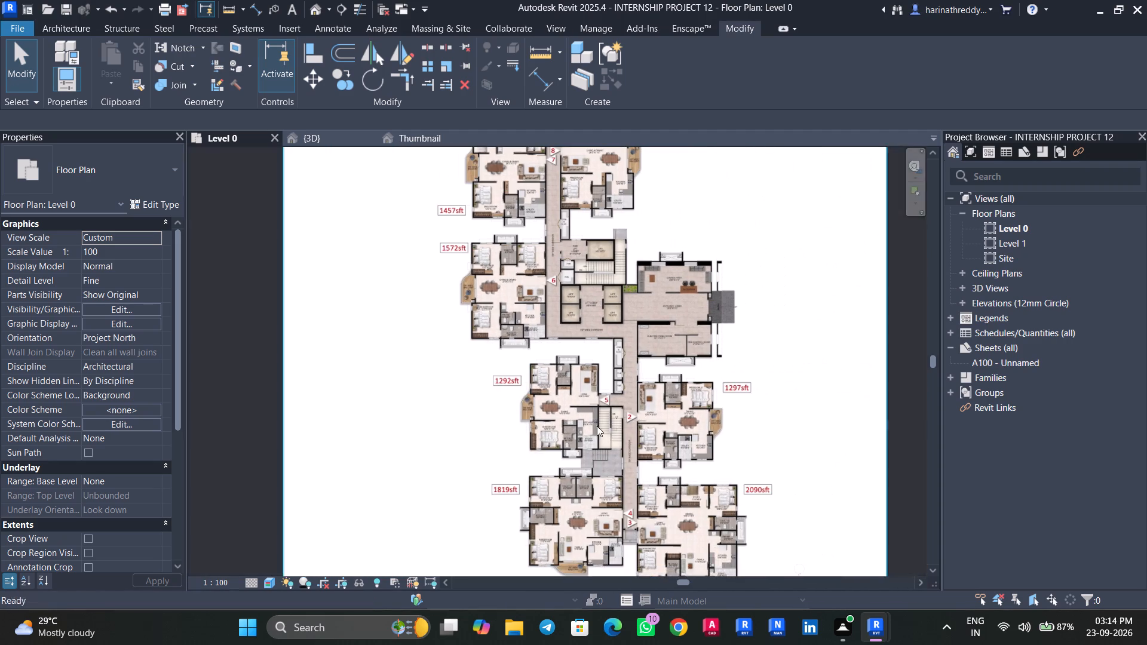
pyautogui.scroll(10, 597, 427)
pyautogui.press('Tab')
pyautogui.press('Tab')
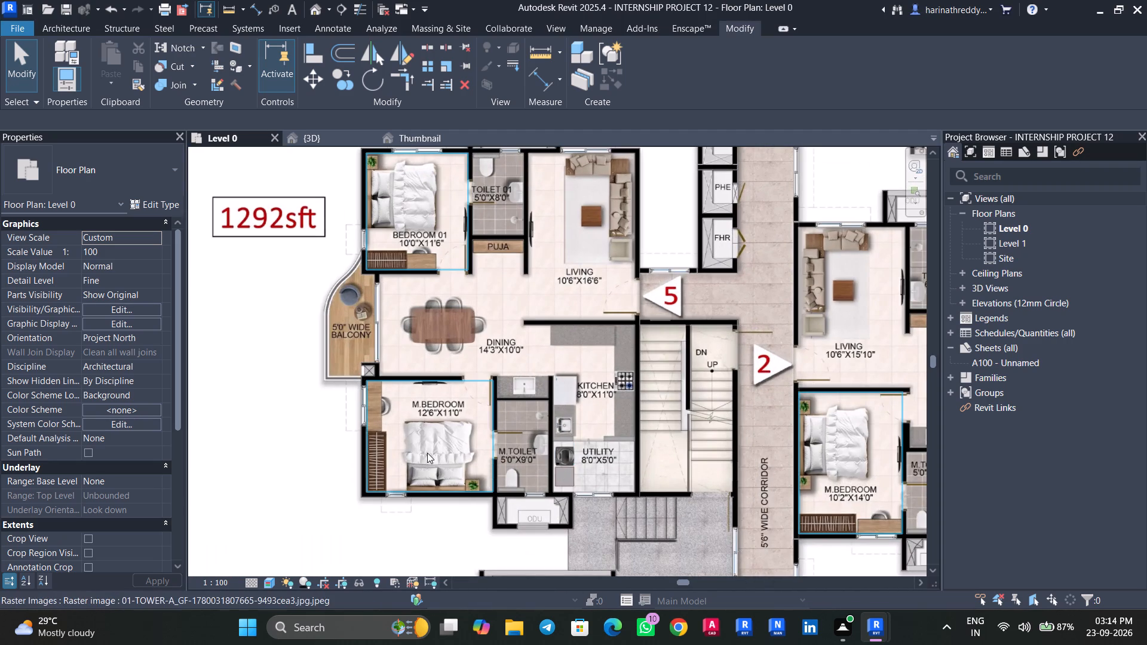
pyautogui.press('Tab')
pyautogui.press('Tab')
pyautogui.press('Tab')
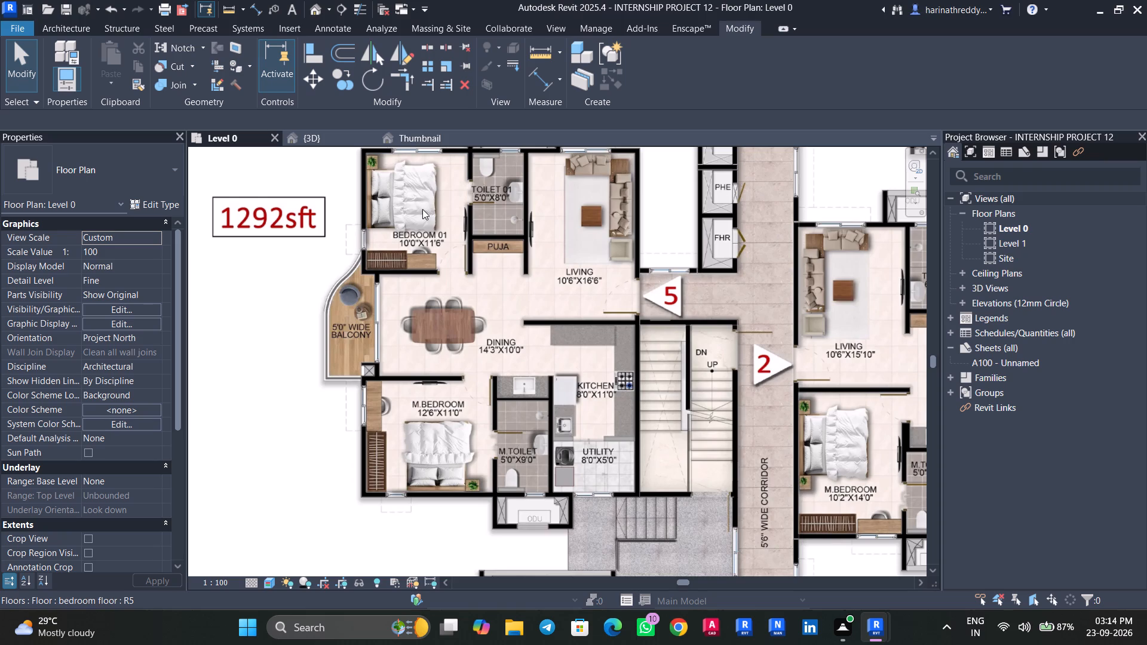
pyautogui.press('Tab')
pyautogui.press('Tab')
pyautogui.press('Tab')
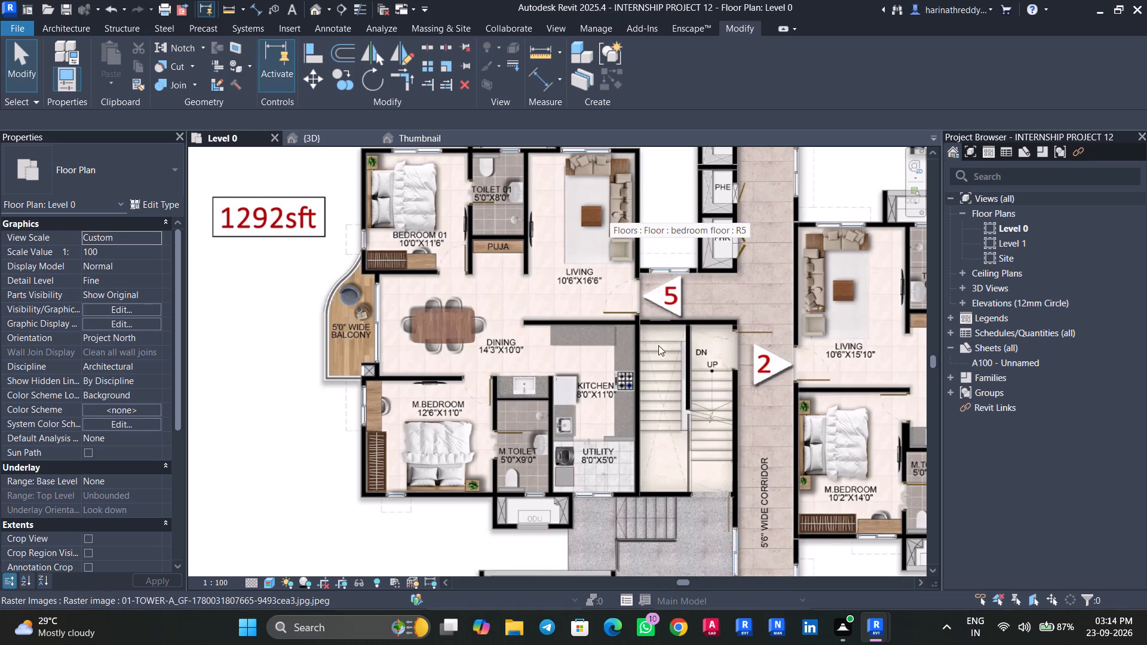
pyautogui.press('Tab')
# Place another LR722_Conjunto_Cama bed in unit 5's master bedroom, rotated to match the plan image with its headboard against the exterior window wall.
pyautogui.click(404, 213)
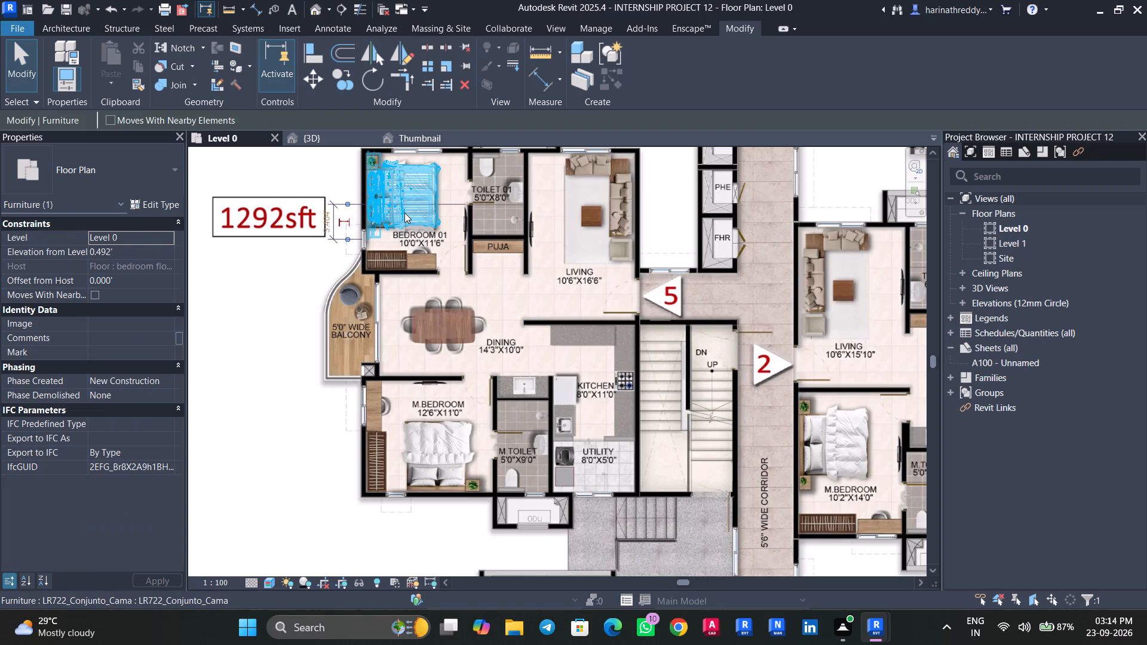
pyautogui.write('cs')
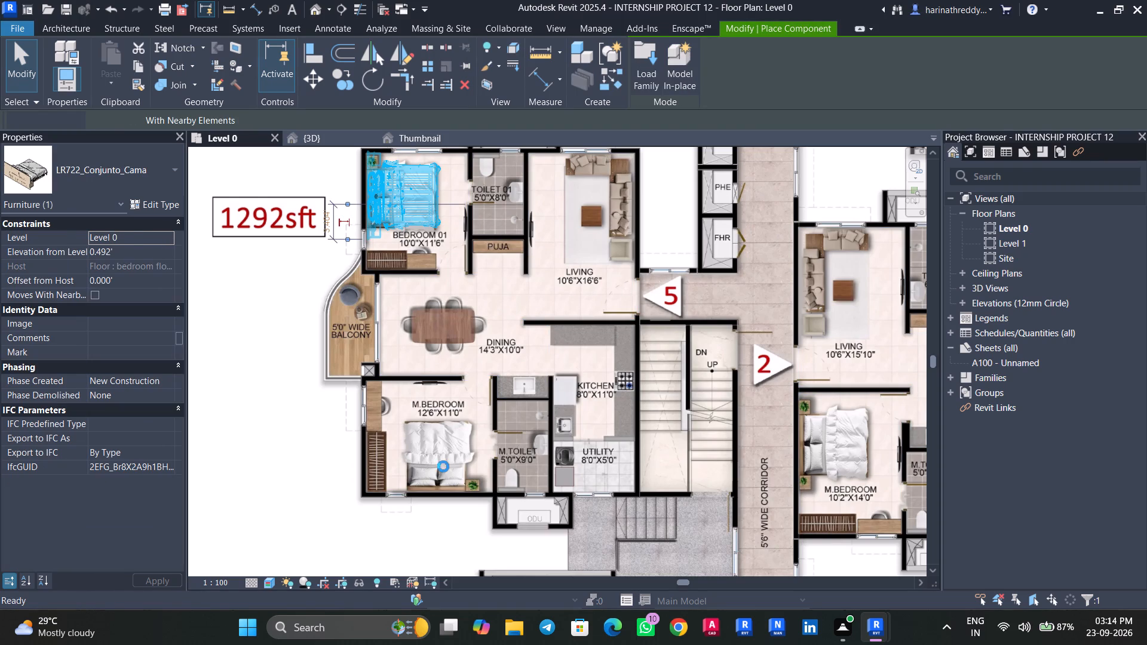
pyautogui.press('space')
pyautogui.press('space')
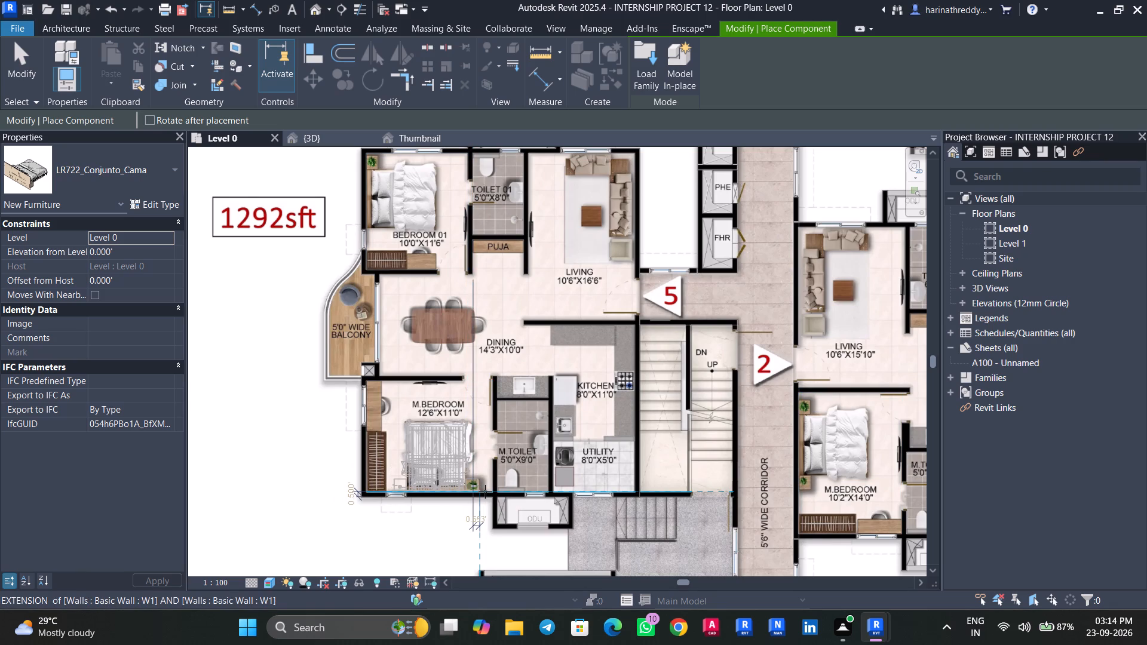
pyautogui.scroll(4, 486, 492)
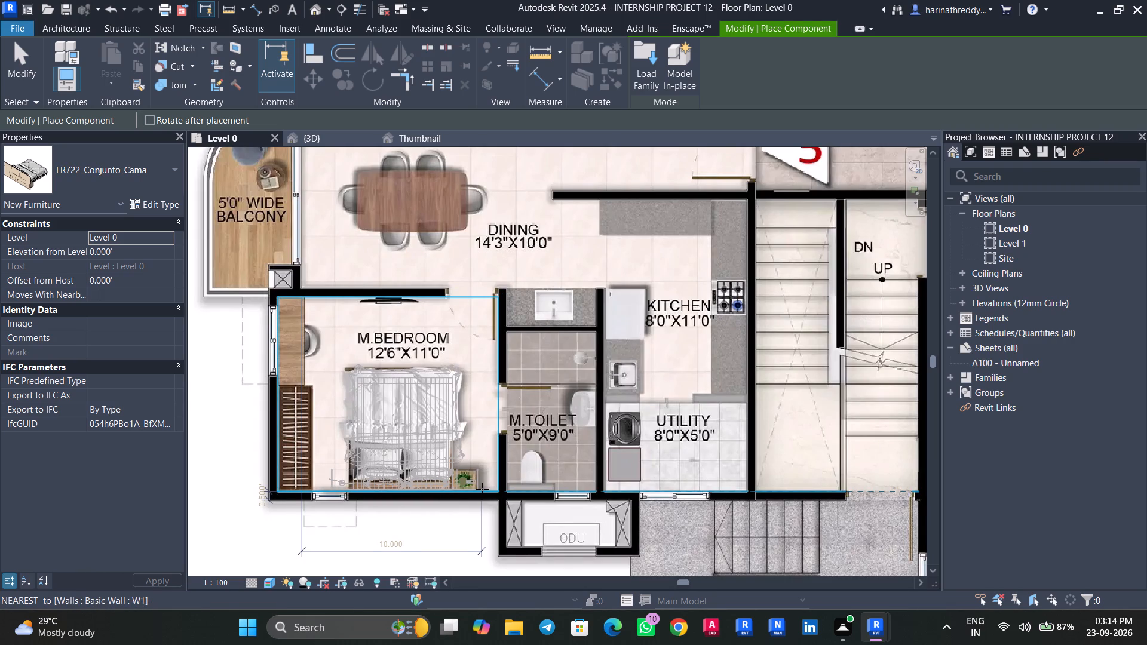
pyautogui.click(482, 489)
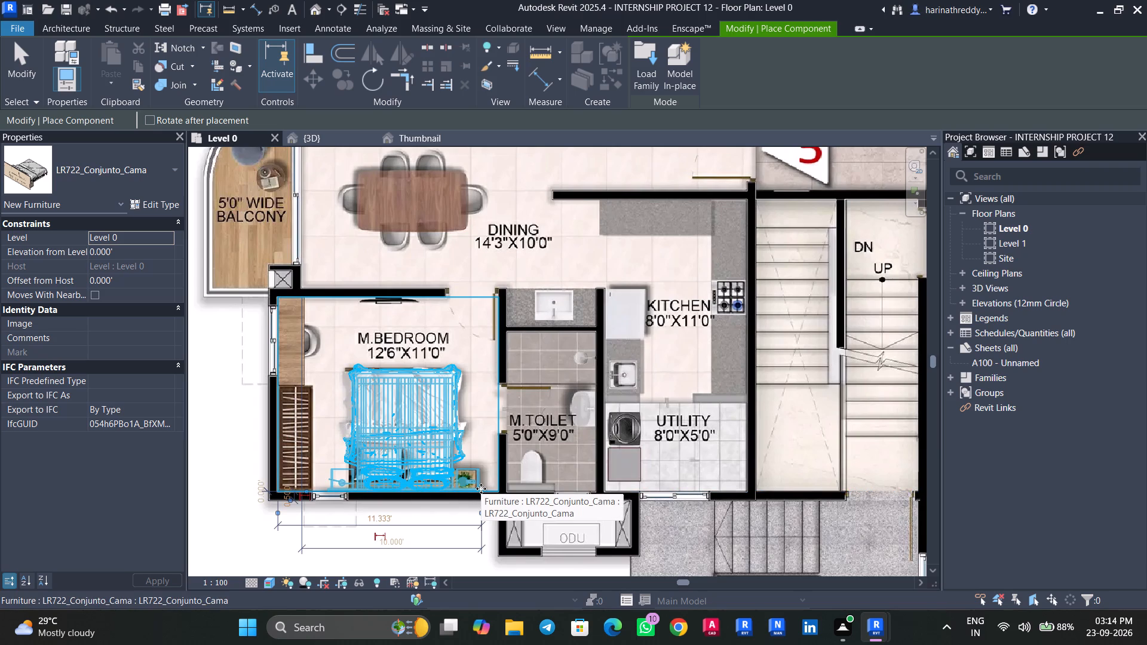
pyautogui.press('Escape')
pyautogui.press('Escape')
pyautogui.press('Escape')
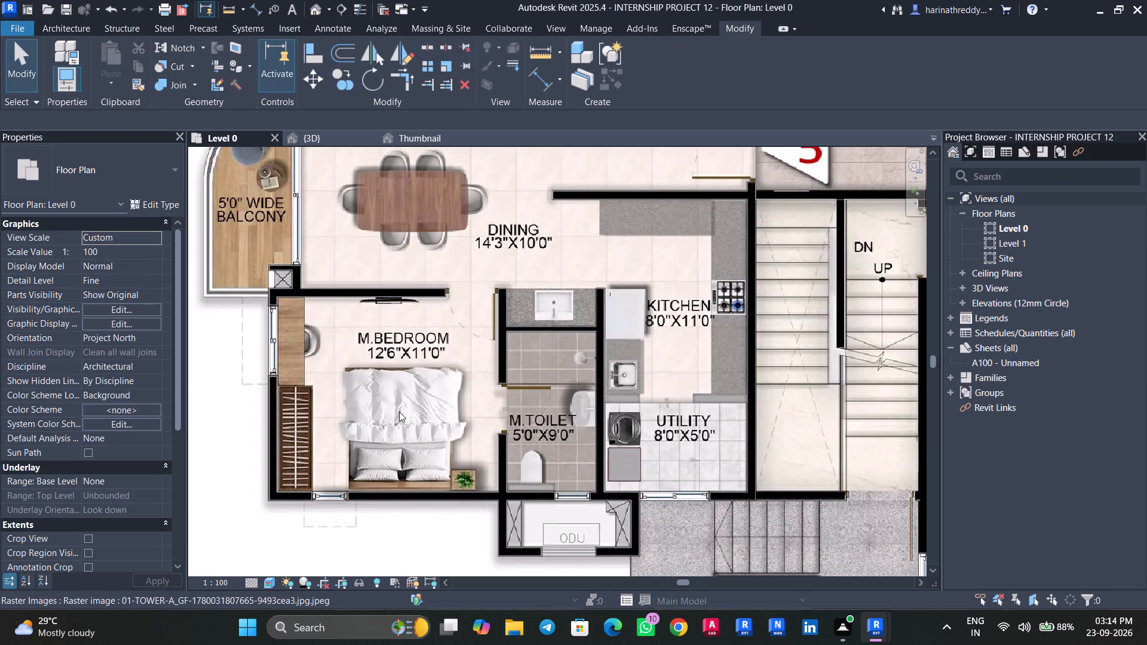
# Place a Metal_Shower_Head at 4' elevation on the kitchen-side wall of unit 5's master toilet, over the shower in the plan image.
pyautogui.press('Tab')
pyautogui.press('Tab')
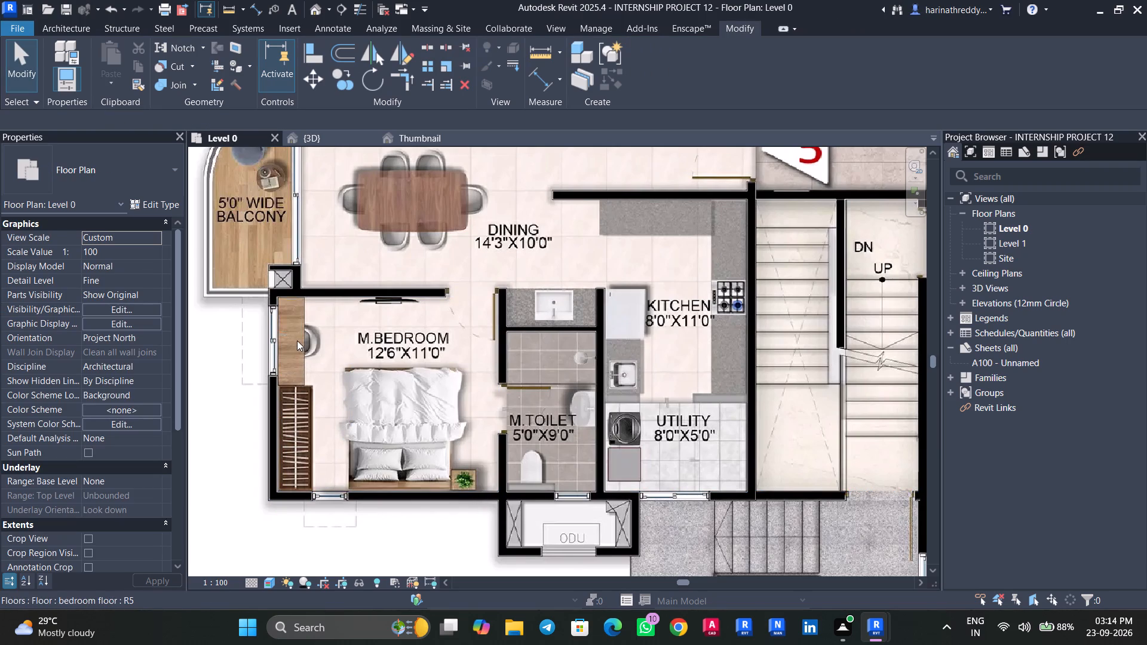
pyautogui.press('Tab')
pyautogui.press('Tab')
pyautogui.scroll(-3, 349, 406)
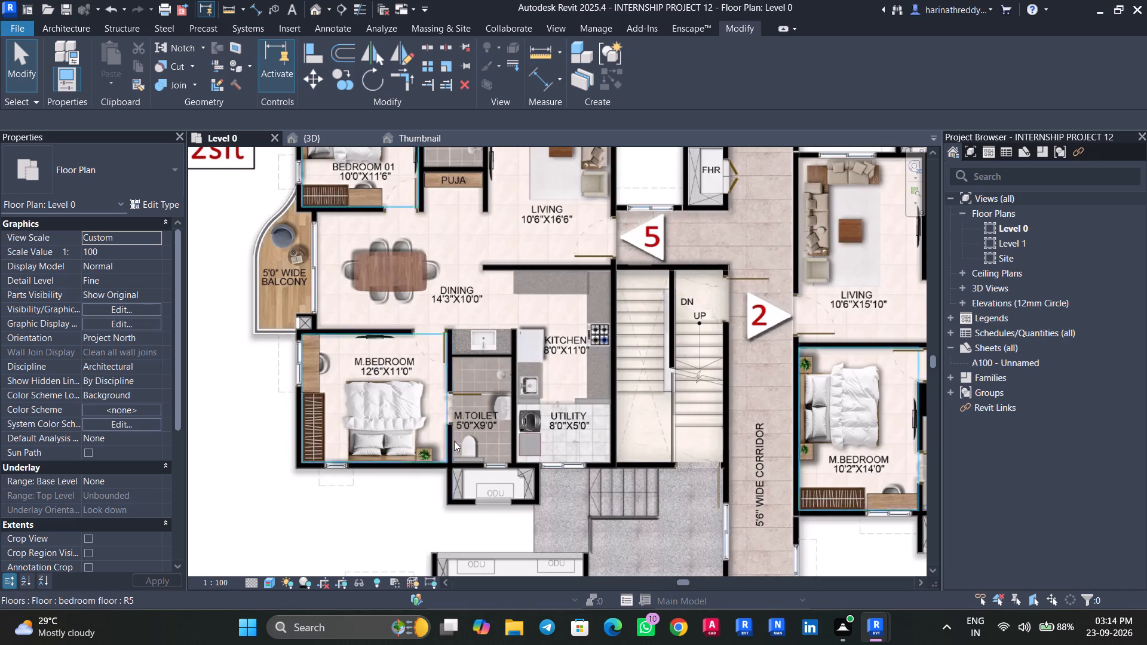
pyautogui.scroll(4, 482, 450)
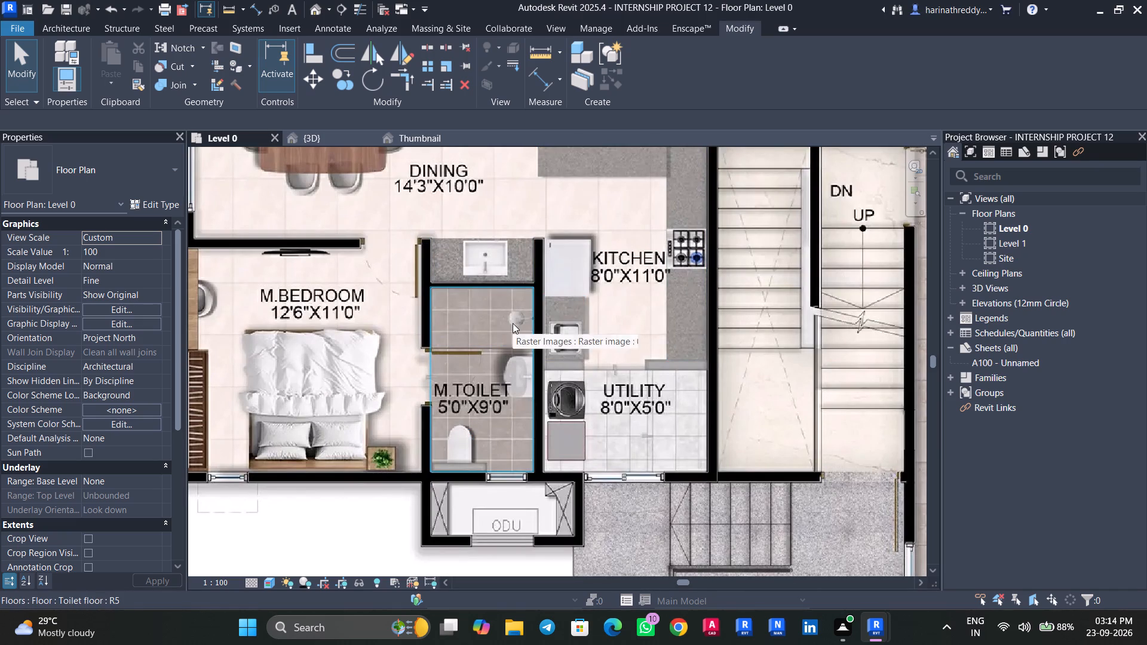
pyautogui.press('c')
pyautogui.press('m')
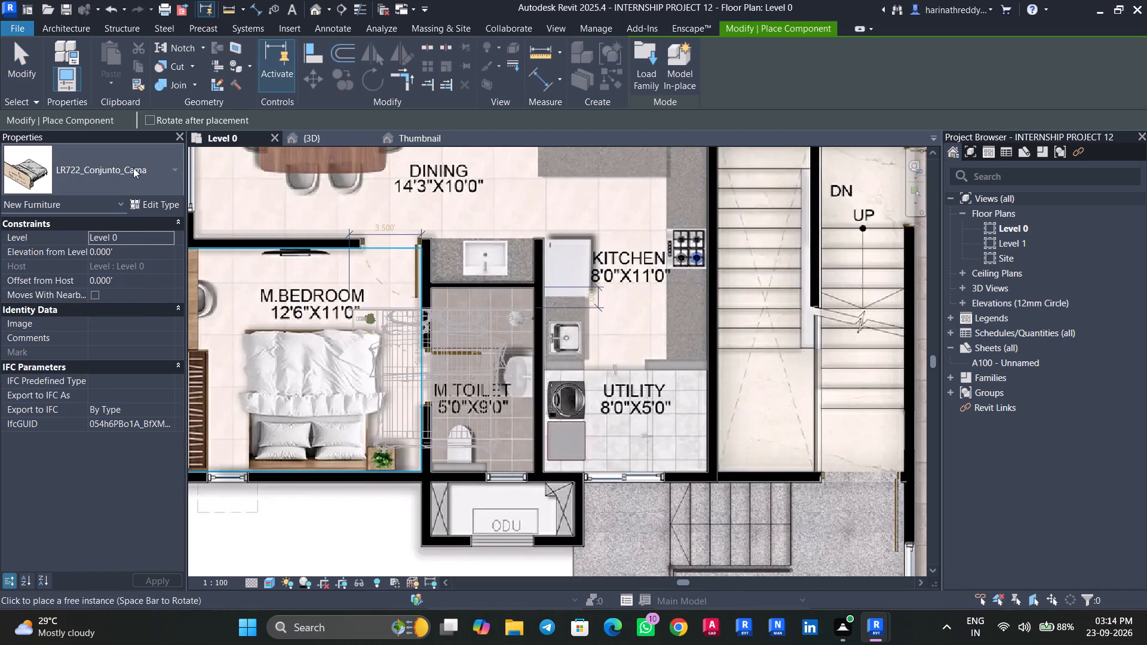
pyautogui.click(133, 162)
pyautogui.scroll(-8, 87, 406)
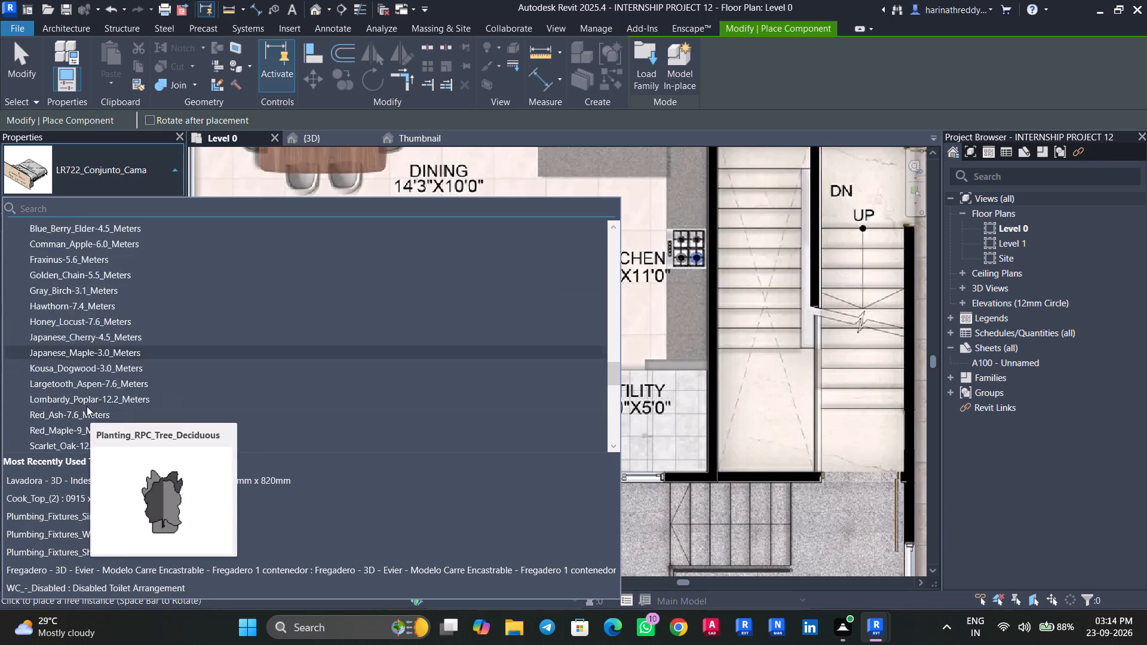
pyautogui.scroll(-2, 87, 406)
pyautogui.click(94, 377)
pyautogui.click(124, 260)
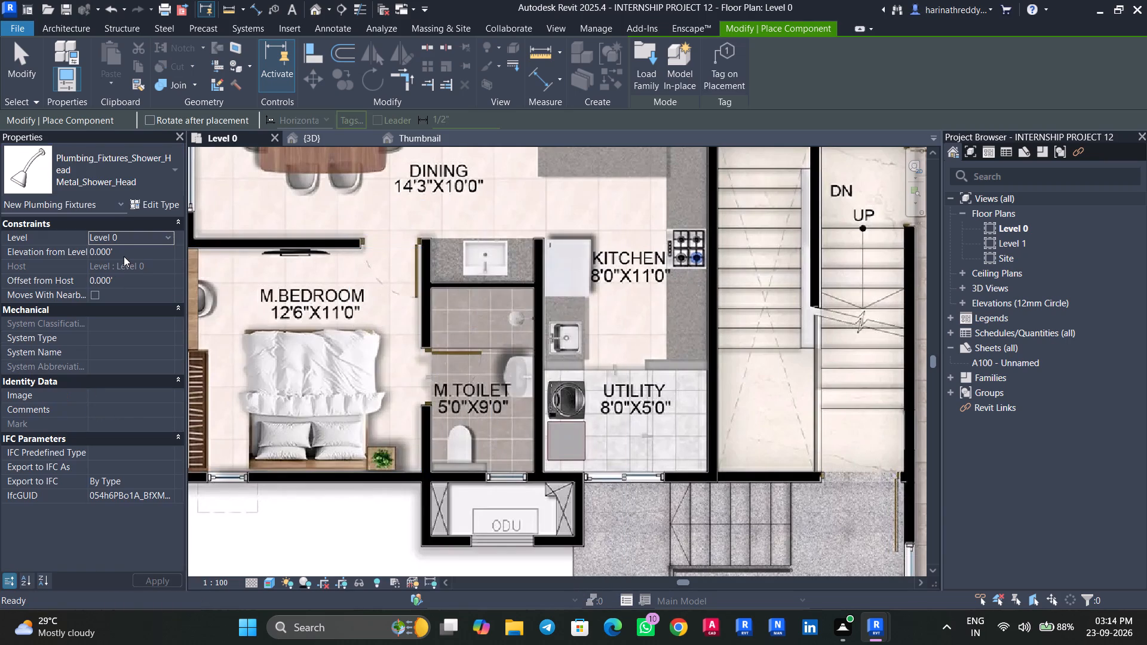
pyautogui.click(124, 256)
pyautogui.write("4'")
pyautogui.press('Return')
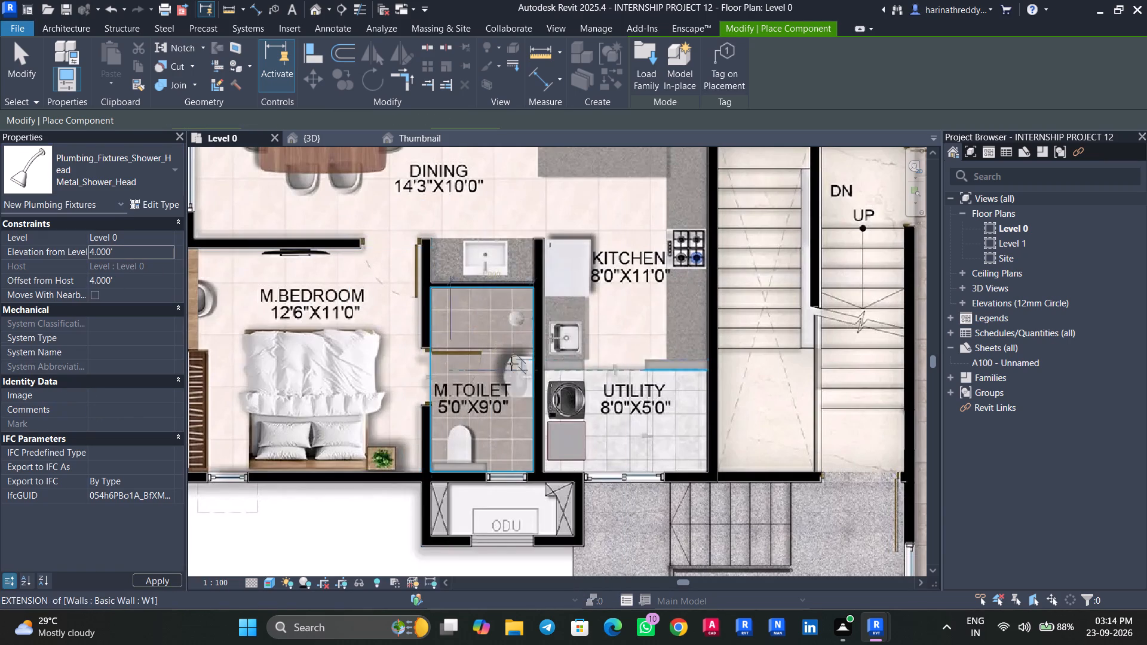
pyautogui.scroll(4, 530, 318)
pyautogui.press('space')
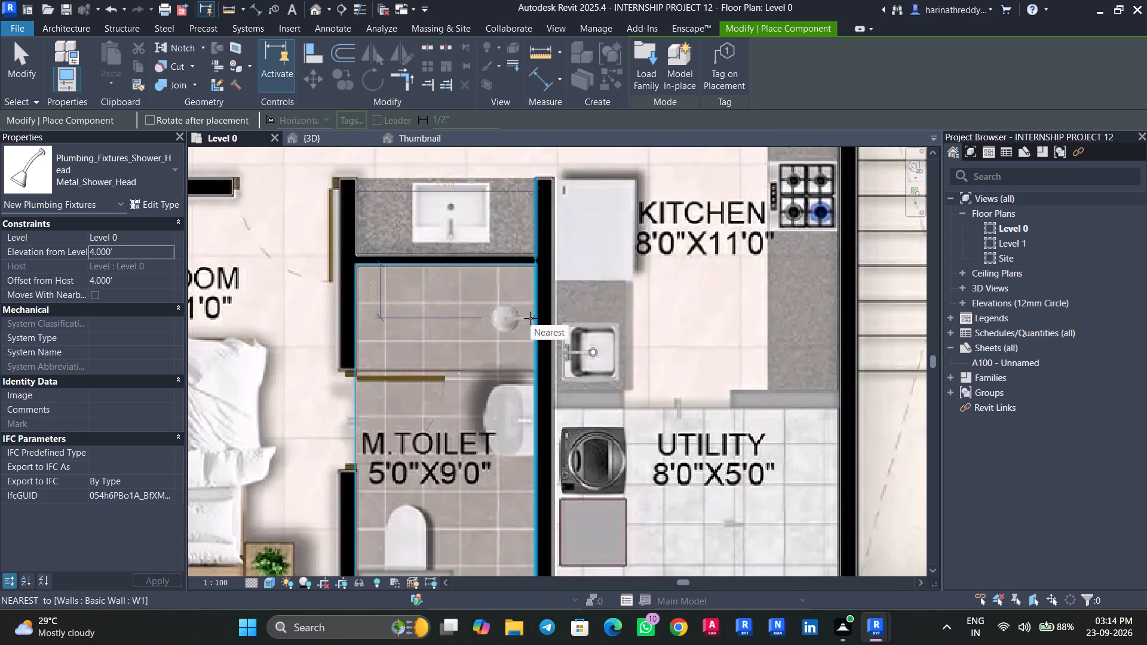
pyautogui.click(534, 316)
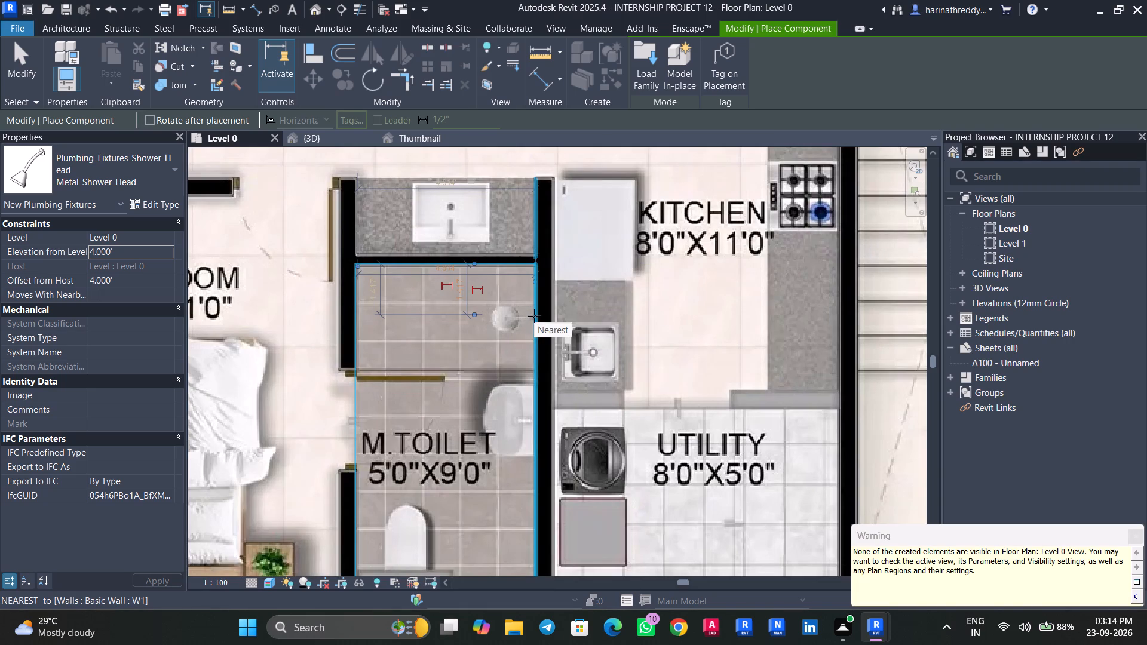
# Place a 440x350x120mm Plumbing_Fixtures_Sink_Cloakroom at 4' elevation against the kitchen-side wall of unit 5's master toilet, rotated to match the plan image.
pyautogui.click(142, 167)
pyautogui.click(116, 291)
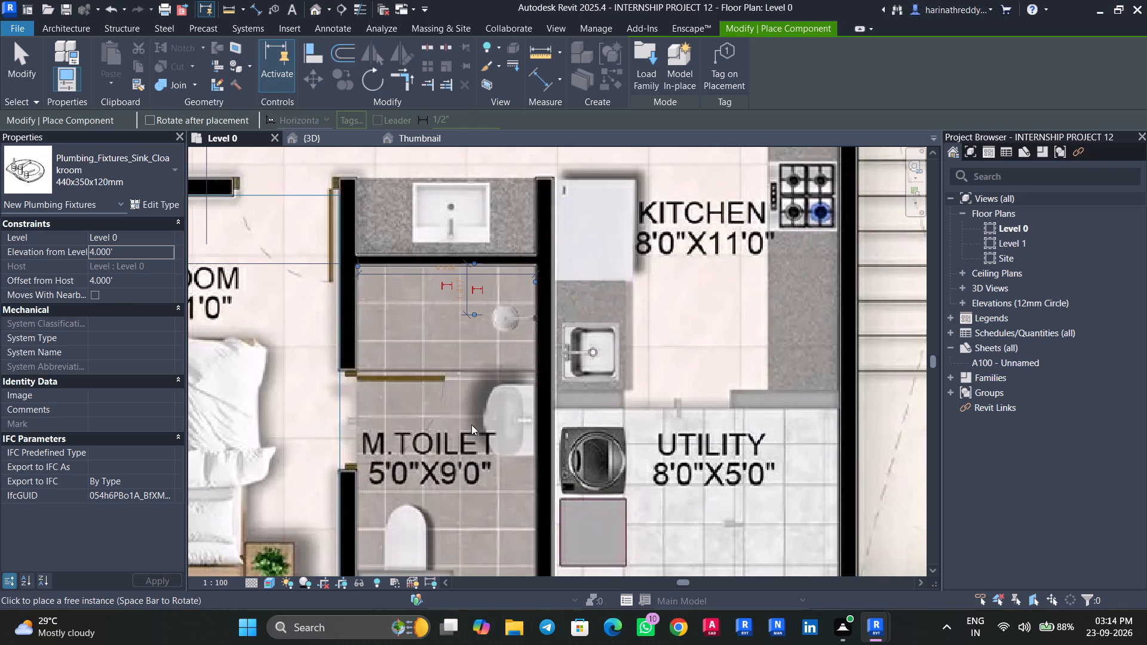
pyautogui.click(145, 251)
pyautogui.write("6'")
pyautogui.press('Return')
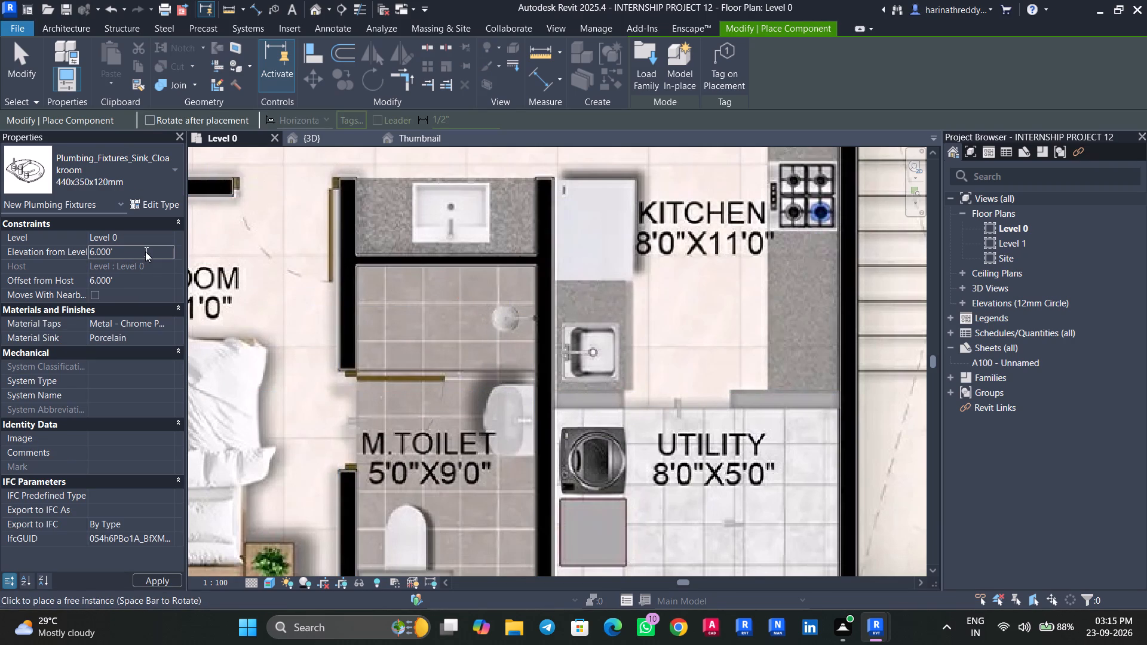
pyautogui.click(143, 251)
pyautogui.write("4'")
pyautogui.press('Return')
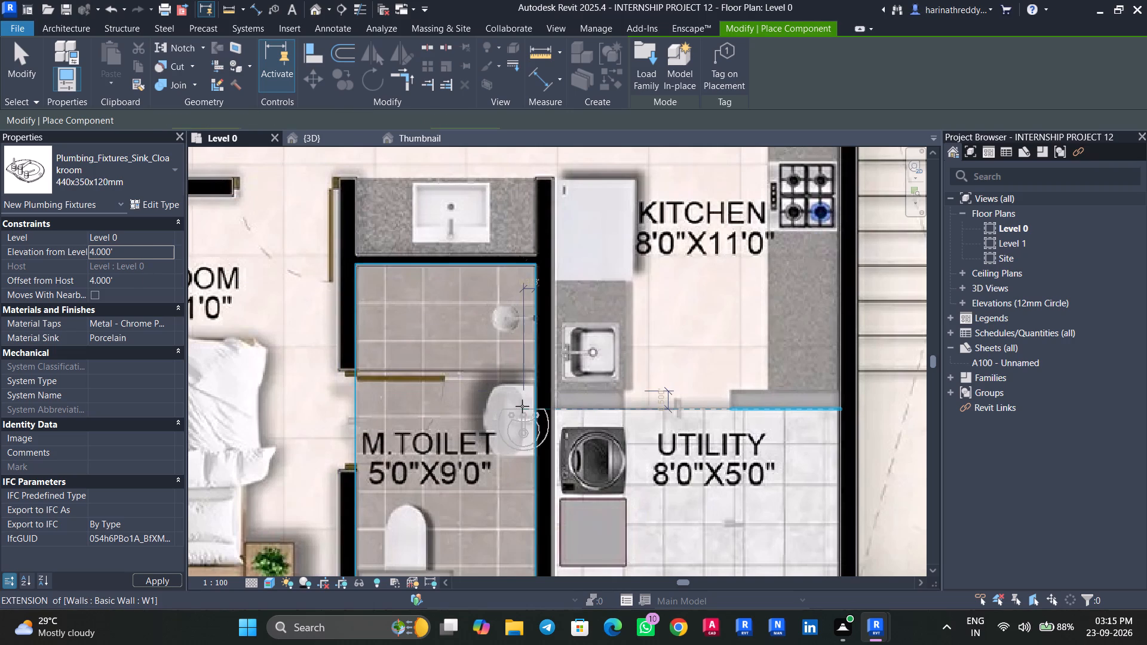
pyautogui.press('space')
pyautogui.press('space')
pyautogui.press('space')
pyautogui.click(535, 421)
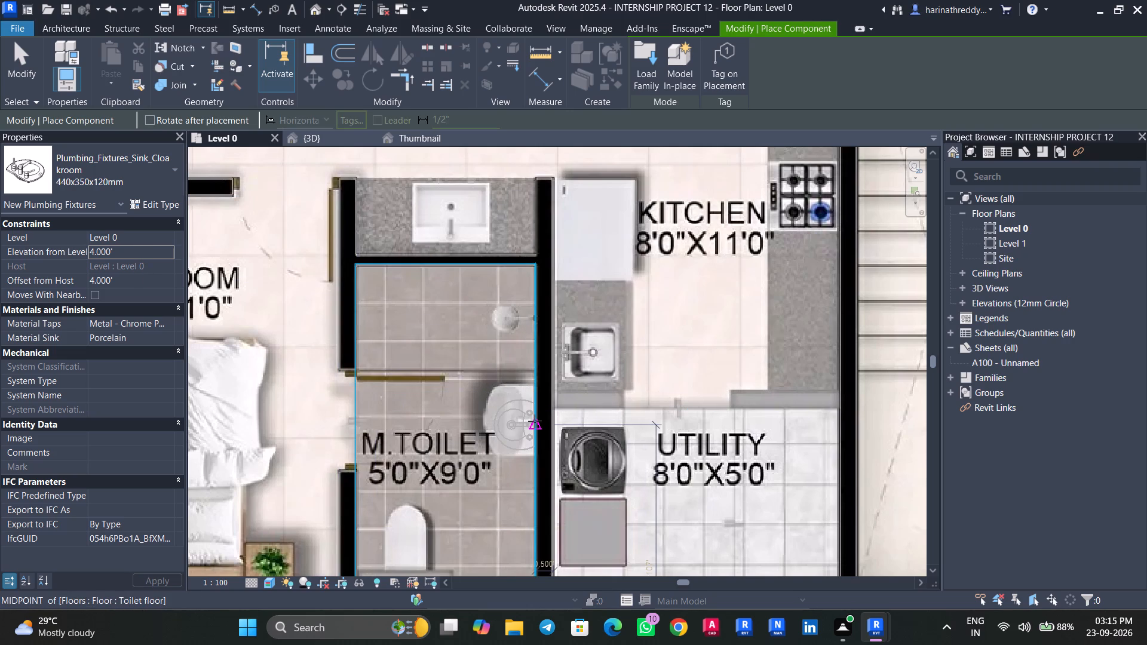
# Place a TWIN COOLING PLUS_SAMSUNG refrigerator in unit 5's kitchen, rotated to match the plan image with its back against the master toilet wall.
pyautogui.scroll(-3, 535, 421)
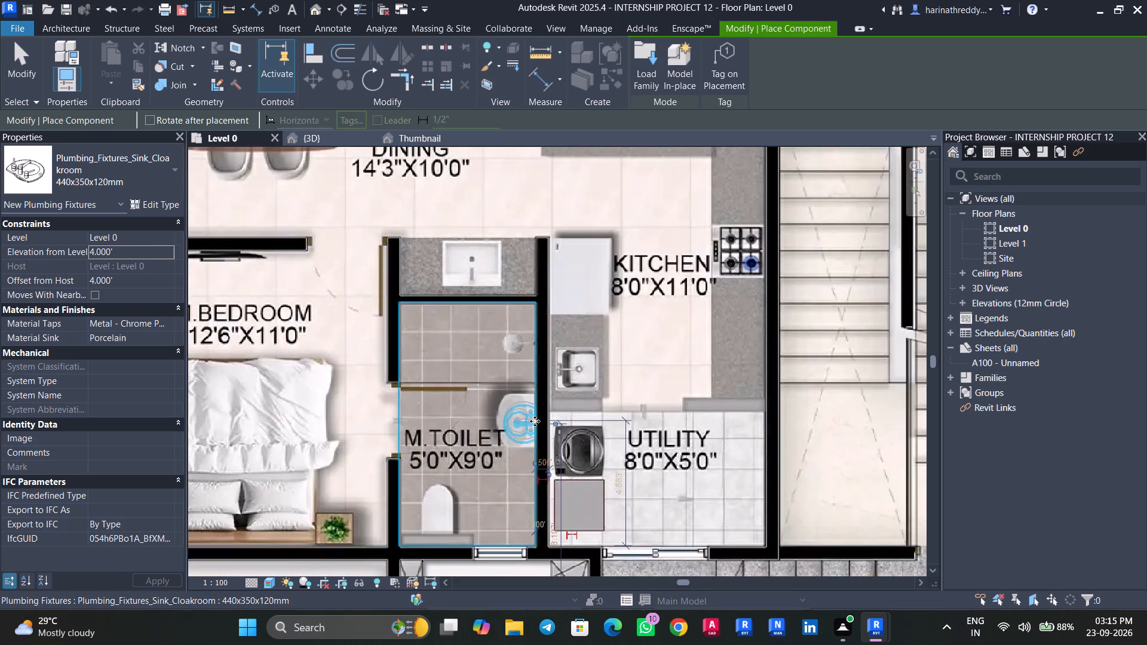
pyautogui.scroll(-5, 535, 421)
pyautogui.click(43, 162)
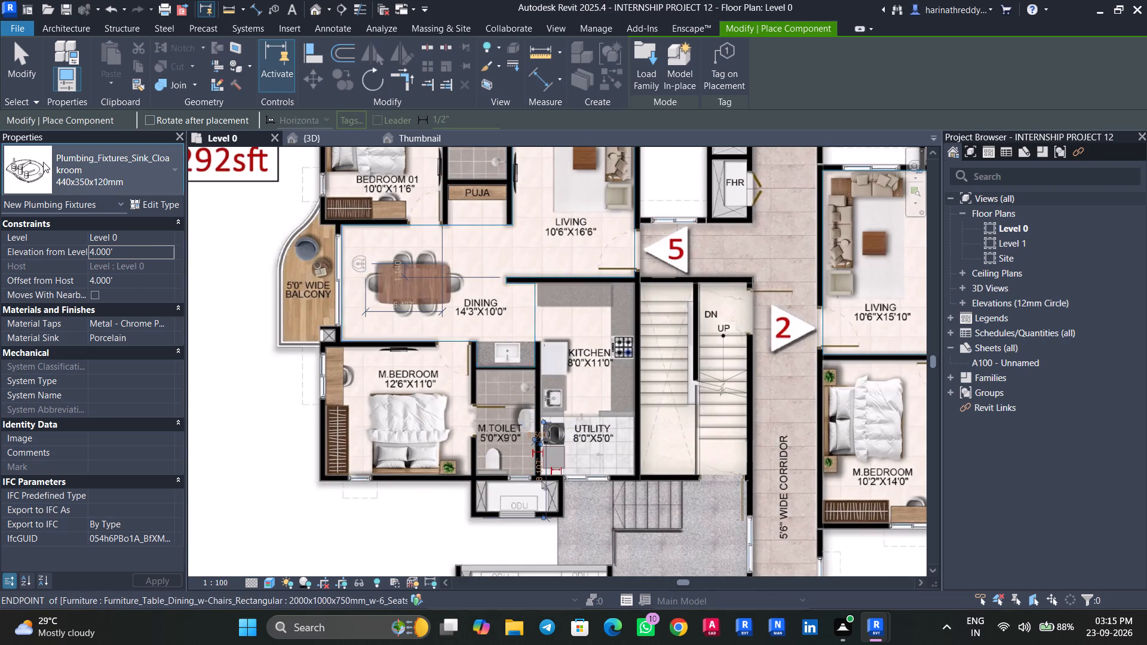
pyautogui.scroll(2, 90, 376)
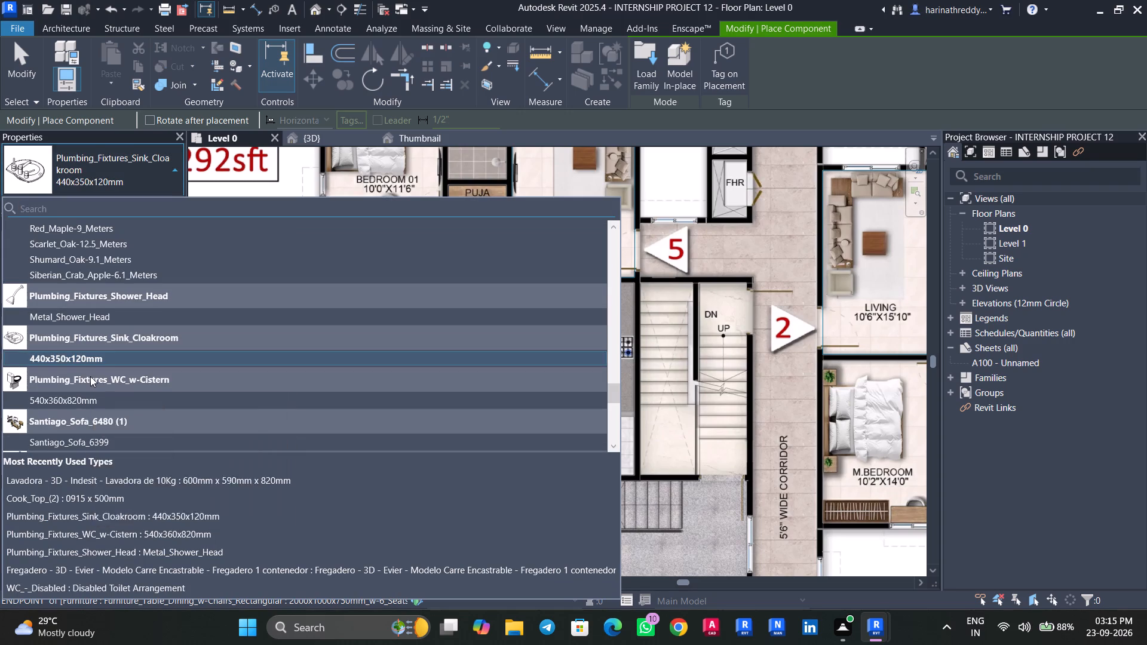
pyautogui.scroll(14, 90, 376)
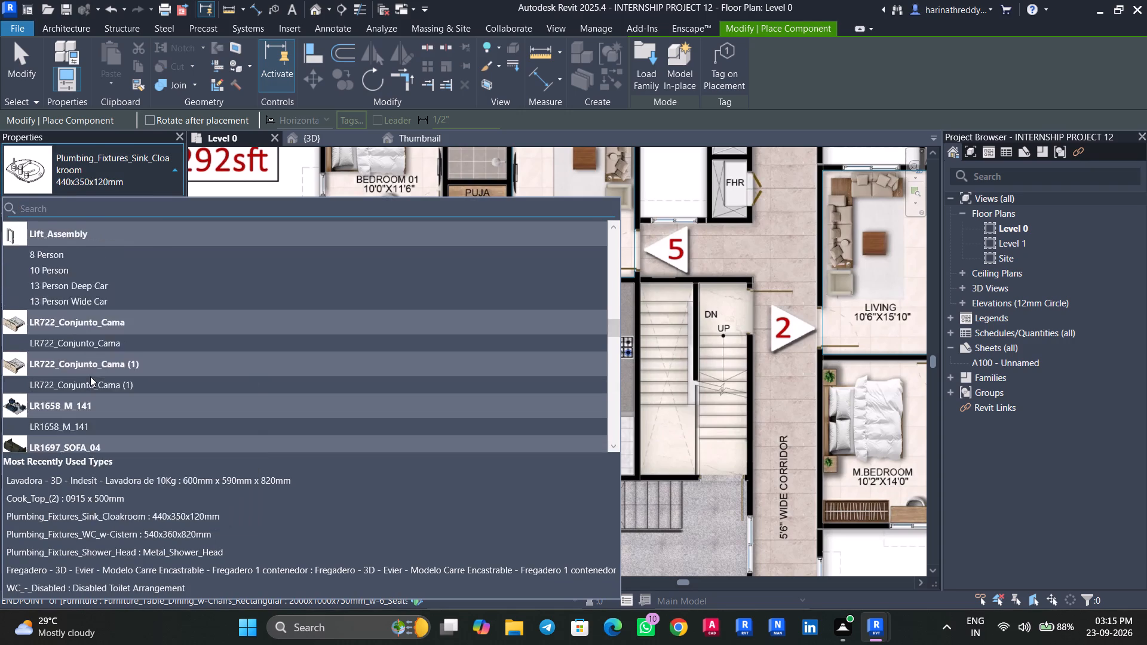
pyautogui.scroll(-5, 90, 376)
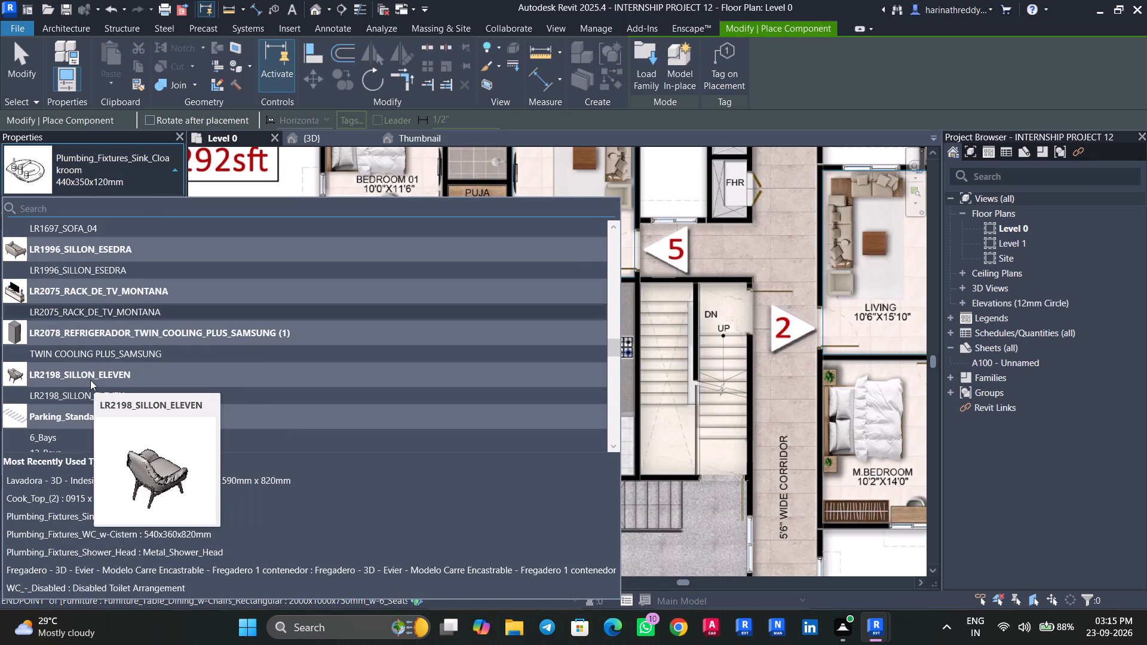
pyautogui.click(93, 355)
pyautogui.press('space')
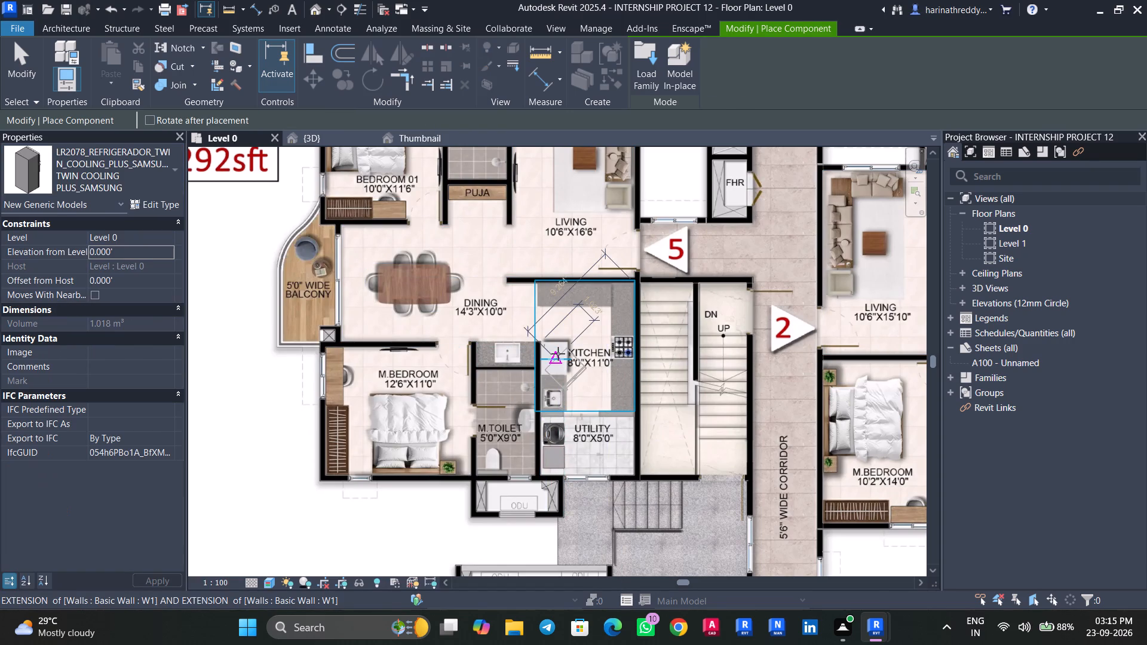
pyautogui.press('space')
pyautogui.scroll(5, 546, 362)
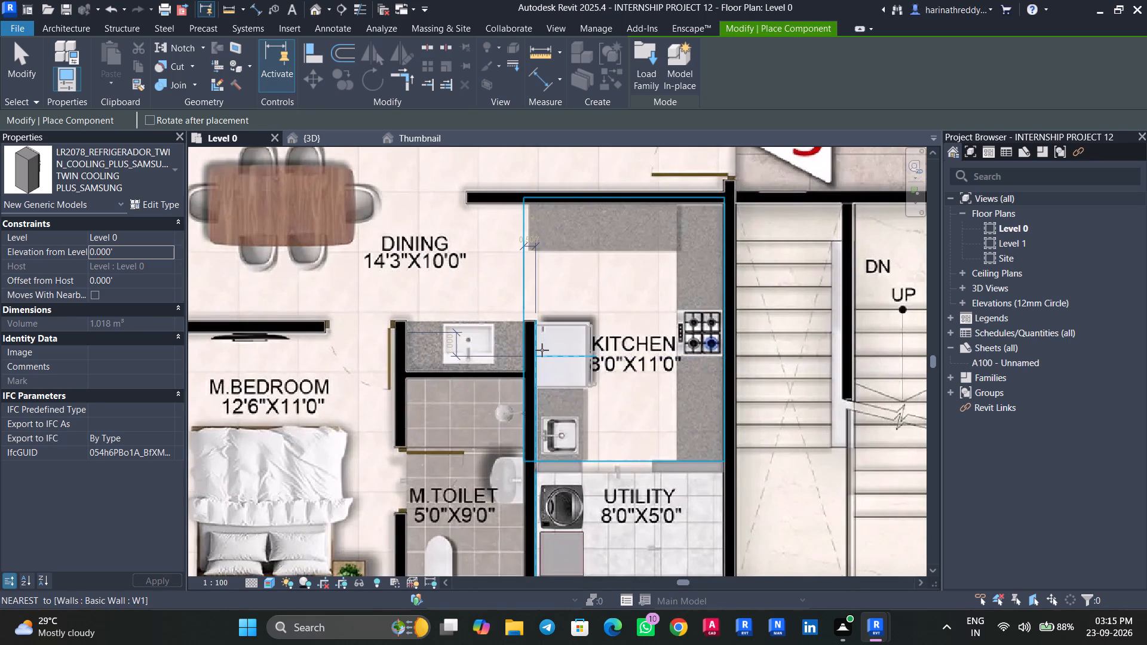
pyautogui.click(542, 350)
pyautogui.press('Escape')
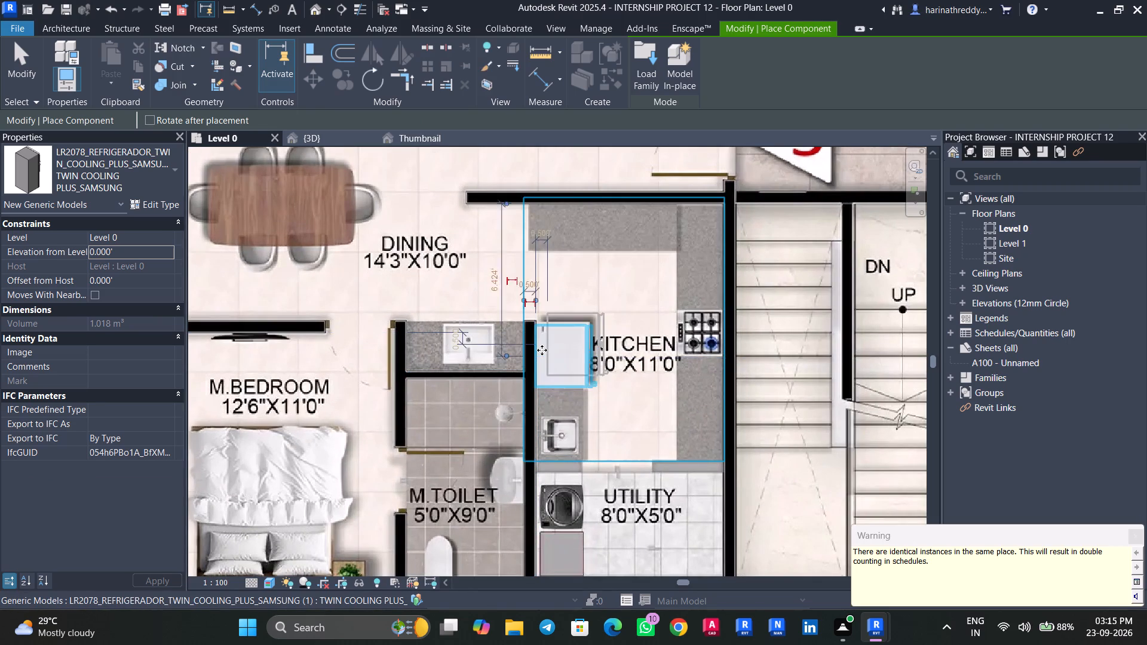
pyautogui.press('Escape')
pyautogui.press('Escape')
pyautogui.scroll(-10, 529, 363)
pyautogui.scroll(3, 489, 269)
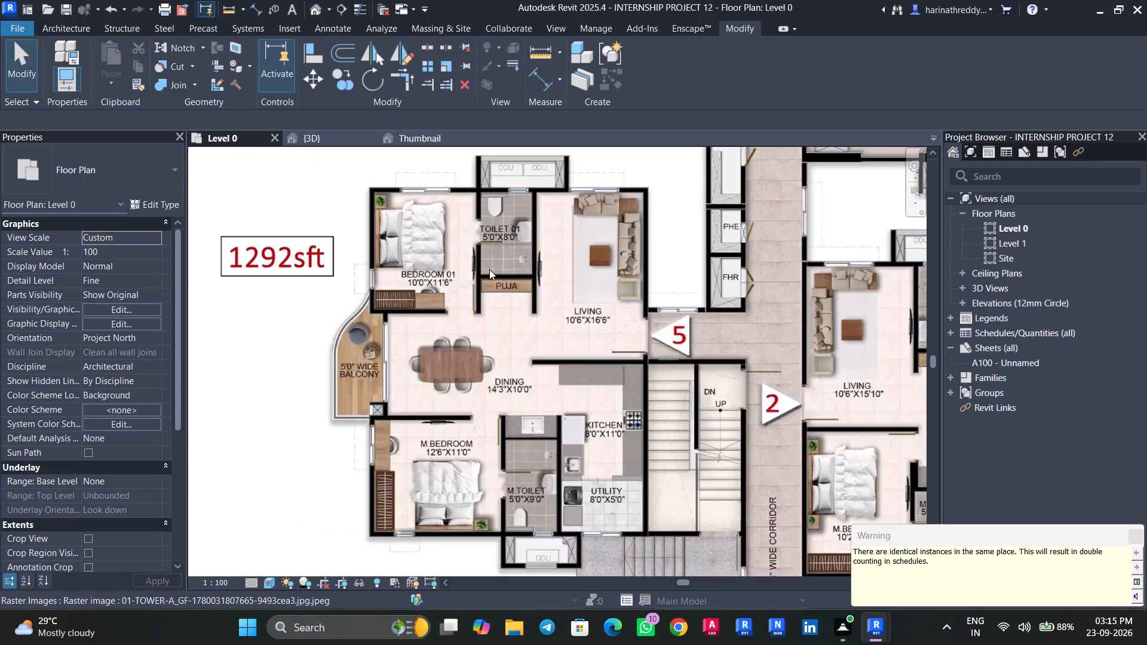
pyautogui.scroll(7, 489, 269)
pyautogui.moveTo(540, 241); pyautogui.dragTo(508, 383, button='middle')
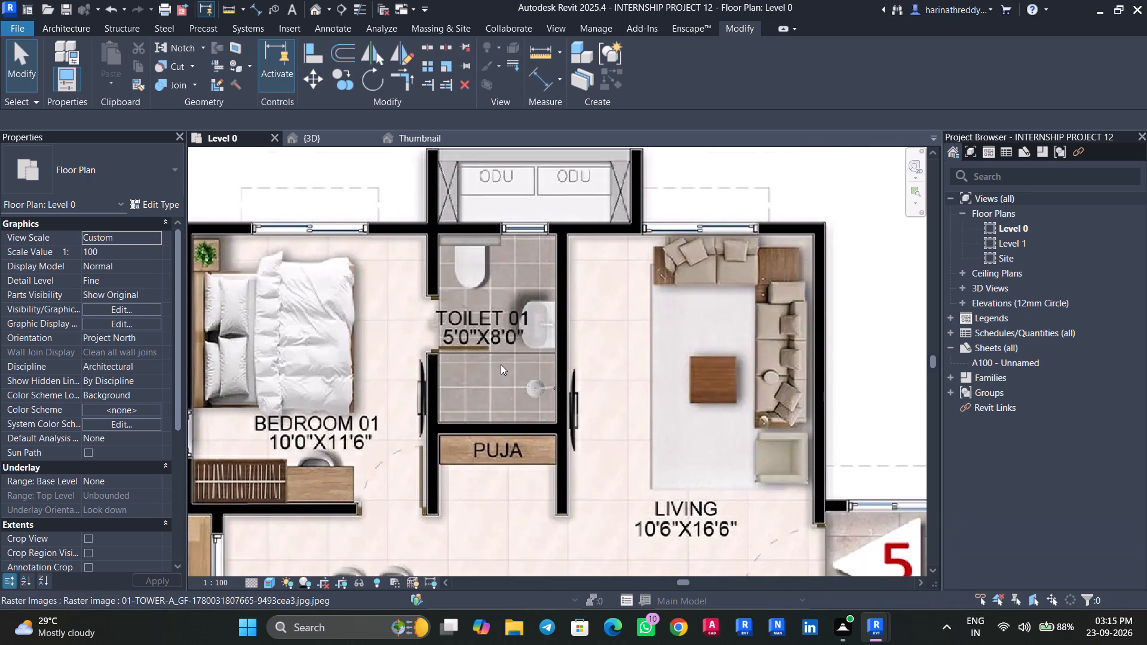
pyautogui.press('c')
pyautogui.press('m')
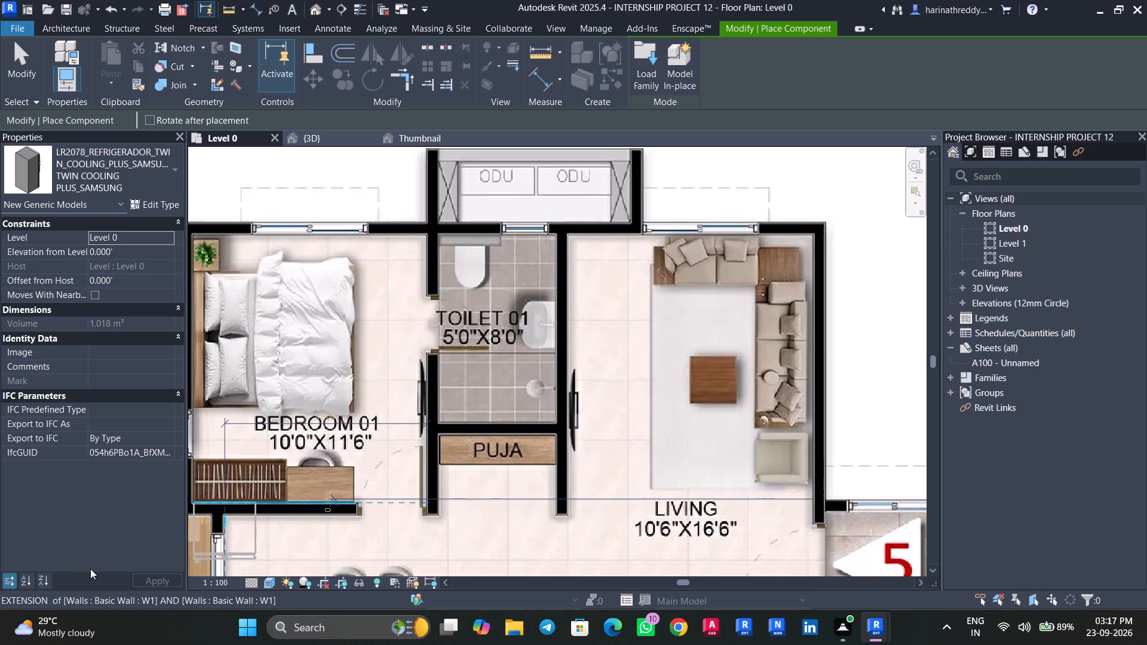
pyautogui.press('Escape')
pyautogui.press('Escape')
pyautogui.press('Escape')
# Check unit 5's Toilet 01, master toilet and kitchen on the floor plan for fixtures still missing over the plan image.
pyautogui.scroll(-4, 413, 389)
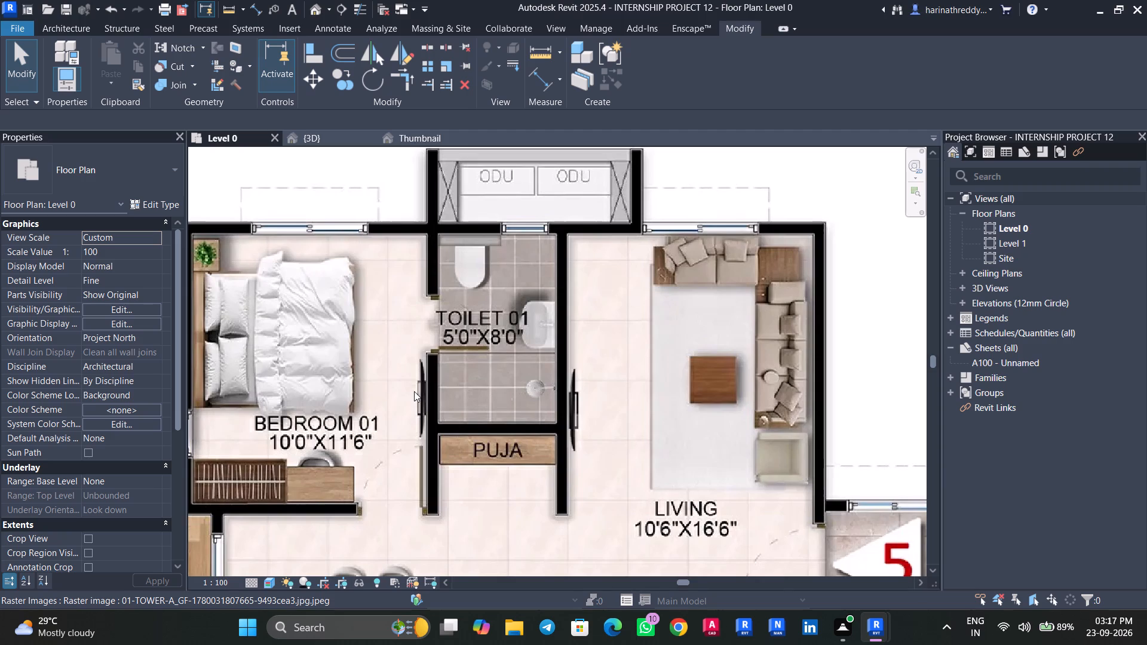
pyautogui.scroll(-3, 395, 399)
pyautogui.moveTo(401, 439); pyautogui.dragTo(441, 396, button='middle')
pyautogui.scroll(7, 468, 304)
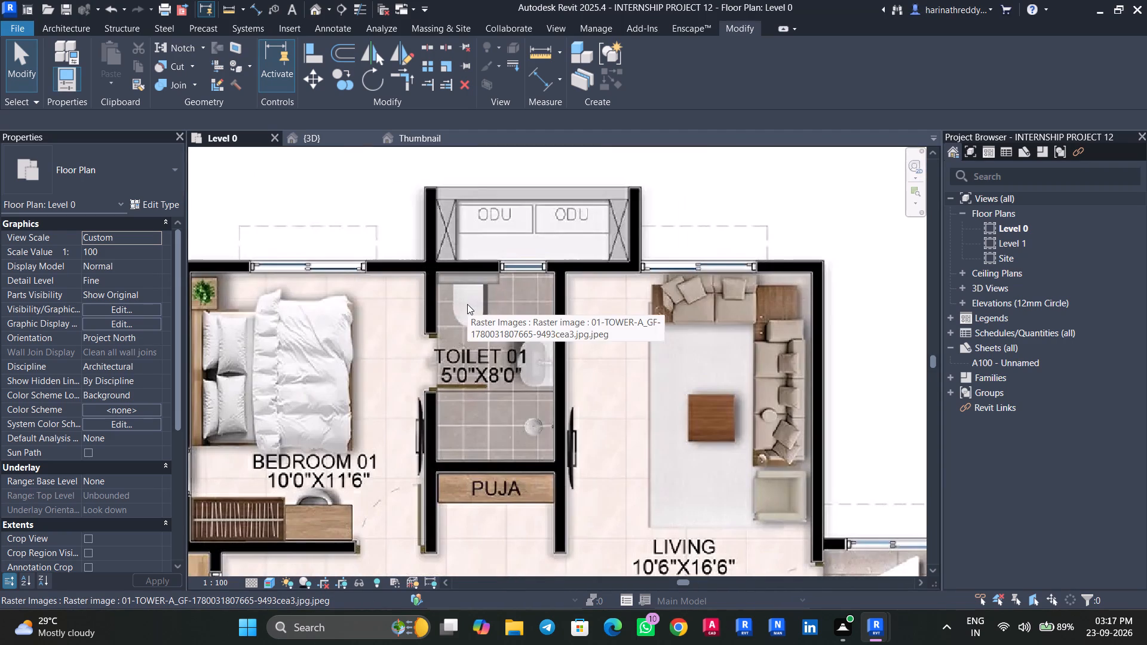
pyautogui.press('Tab')
pyautogui.press('Tab')
pyautogui.press('Tab')
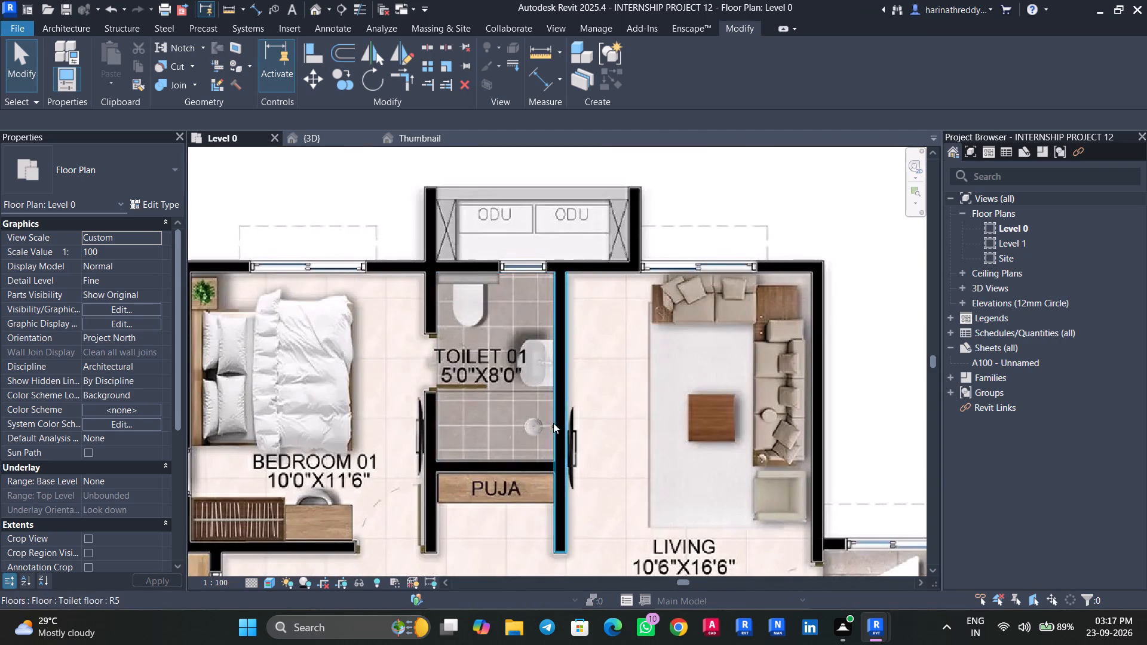
pyautogui.scroll(-3, 570, 422)
pyautogui.moveTo(590, 441); pyautogui.dragTo(562, 177, button='middle')
pyautogui.moveTo(526, 469); pyautogui.dragTo(562, 303, button='middle')
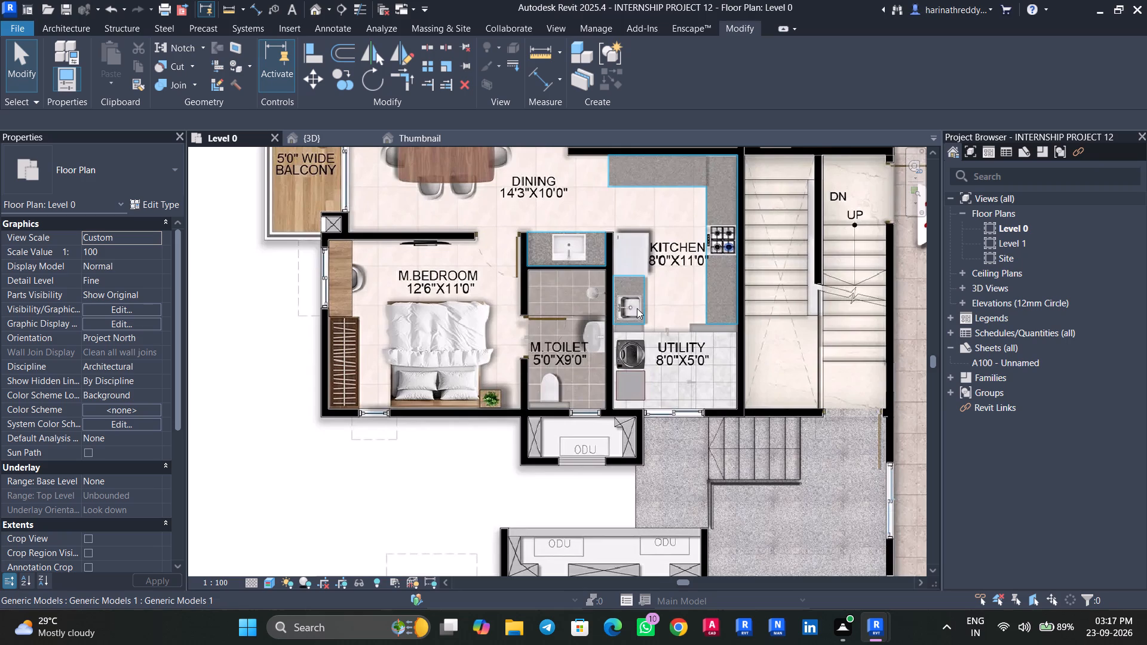
pyautogui.moveTo(664, 291); pyautogui.dragTo(665, 449, button='middle')
pyautogui.moveTo(610, 344); pyautogui.dragTo(622, 457, button='middle')
pyautogui.moveTo(562, 311); pyautogui.dragTo(577, 433, button='middle')
pyautogui.scroll(5, 577, 352)
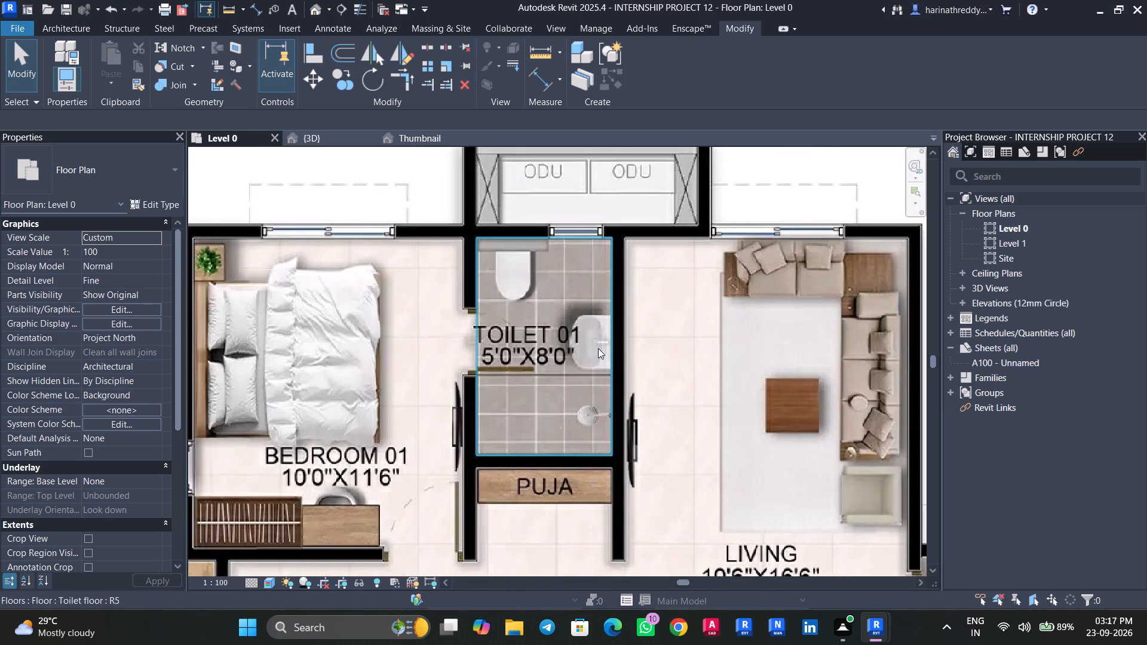
pyautogui.press('Tab')
pyautogui.press('Tab')
# Place a 440x350x120mm Plumbing_Fixtures_Sink_Cloakroom at 4' elevation against the living-side wall of unit 5's Toilet 01, rotated to match the plan image.
pyautogui.write('cm')
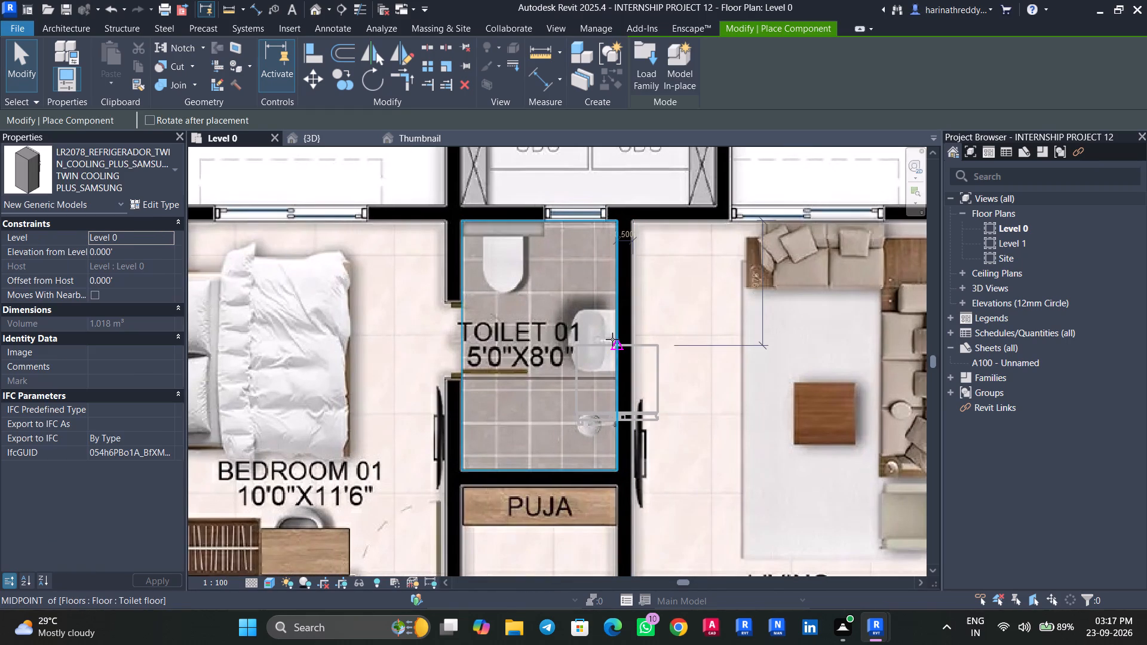
pyautogui.click(148, 177)
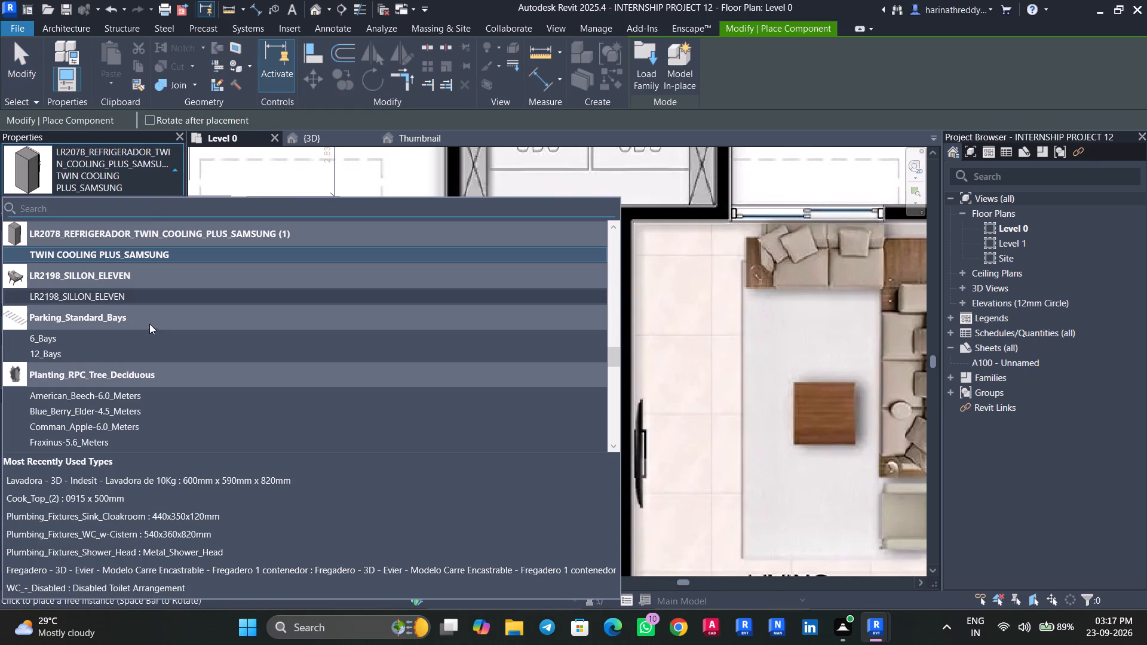
pyautogui.scroll(3, 118, 300)
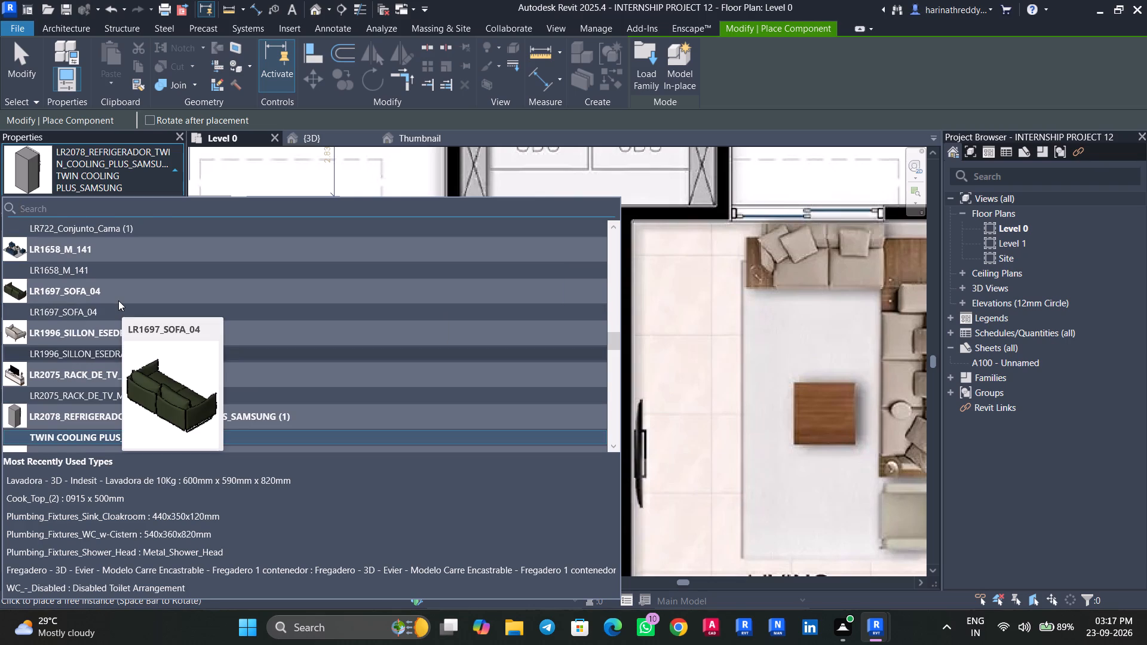
pyautogui.scroll(4, 118, 305)
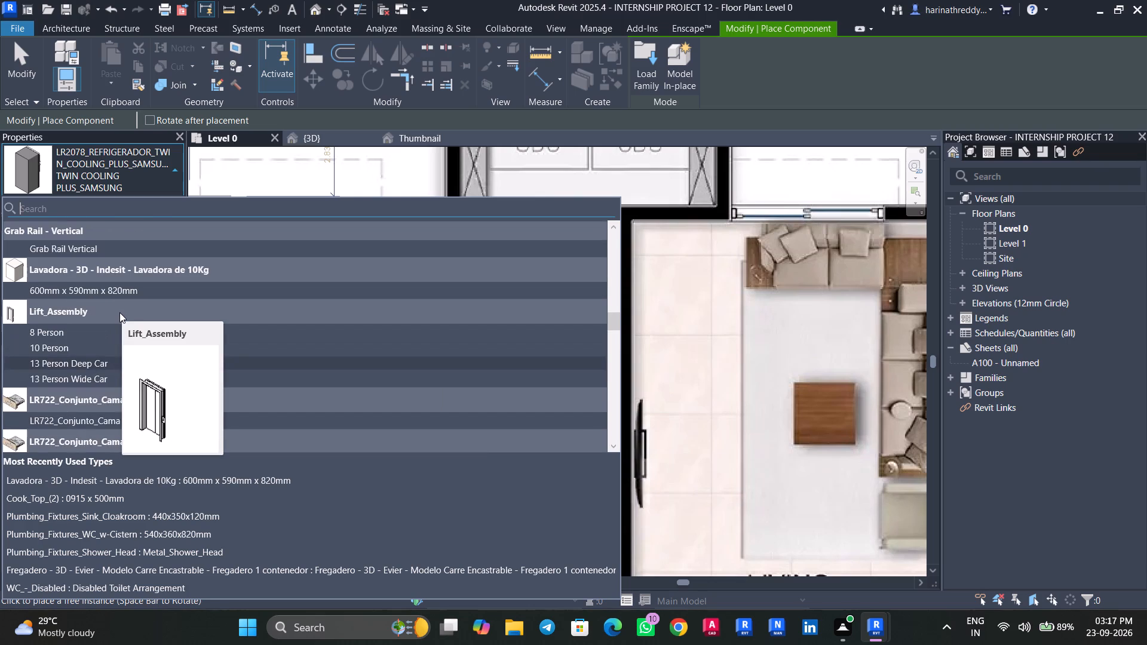
pyautogui.scroll(13, 119, 312)
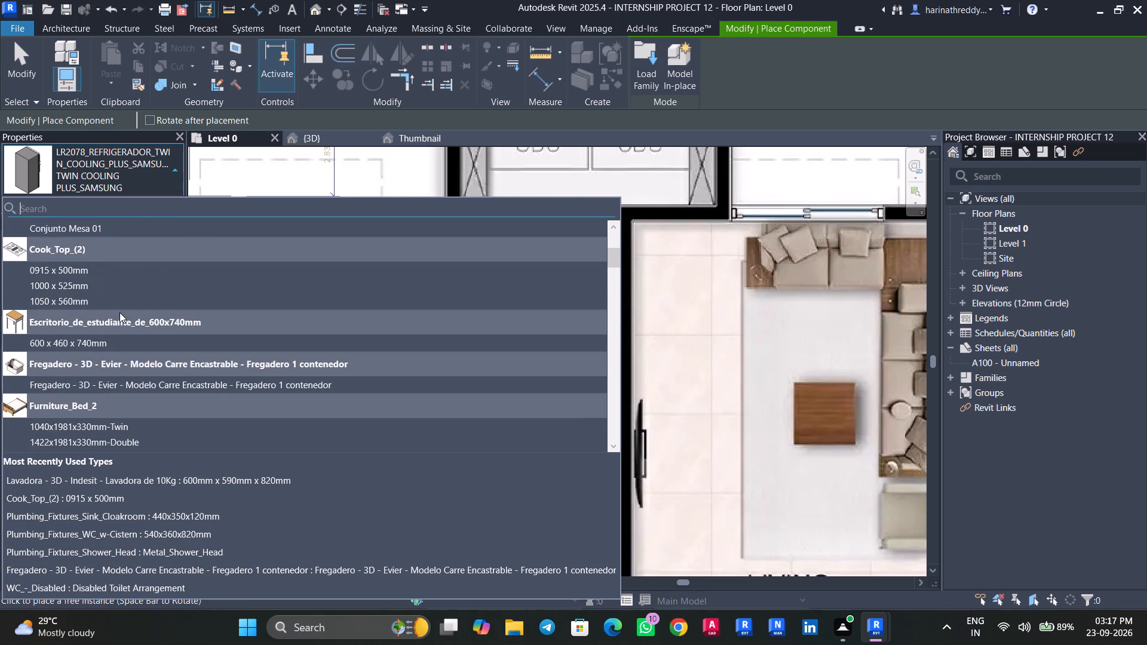
pyautogui.scroll(7, 119, 312)
pyautogui.scroll(-9, 119, 312)
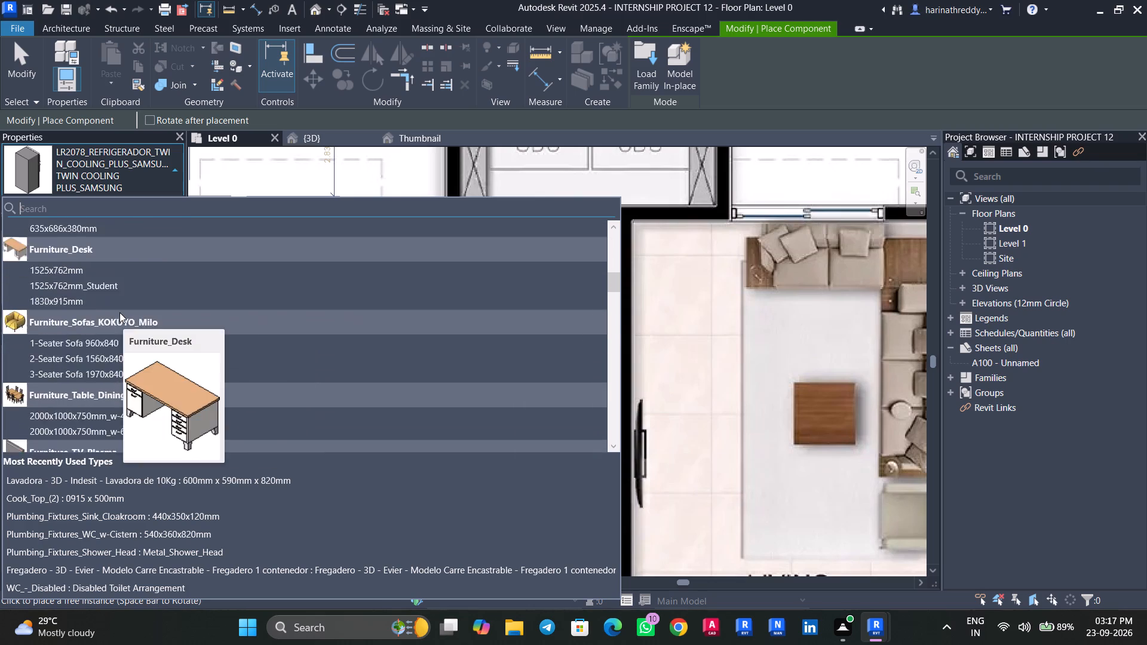
pyautogui.scroll(-8, 119, 312)
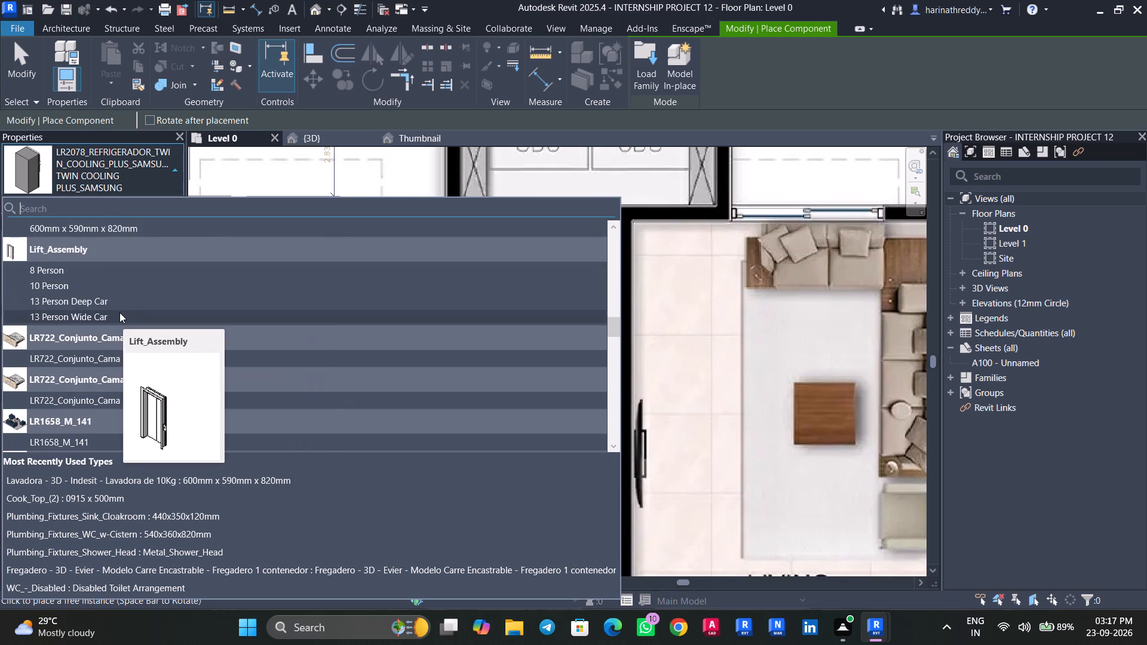
pyautogui.scroll(1, 119, 312)
pyautogui.scroll(-9, 119, 312)
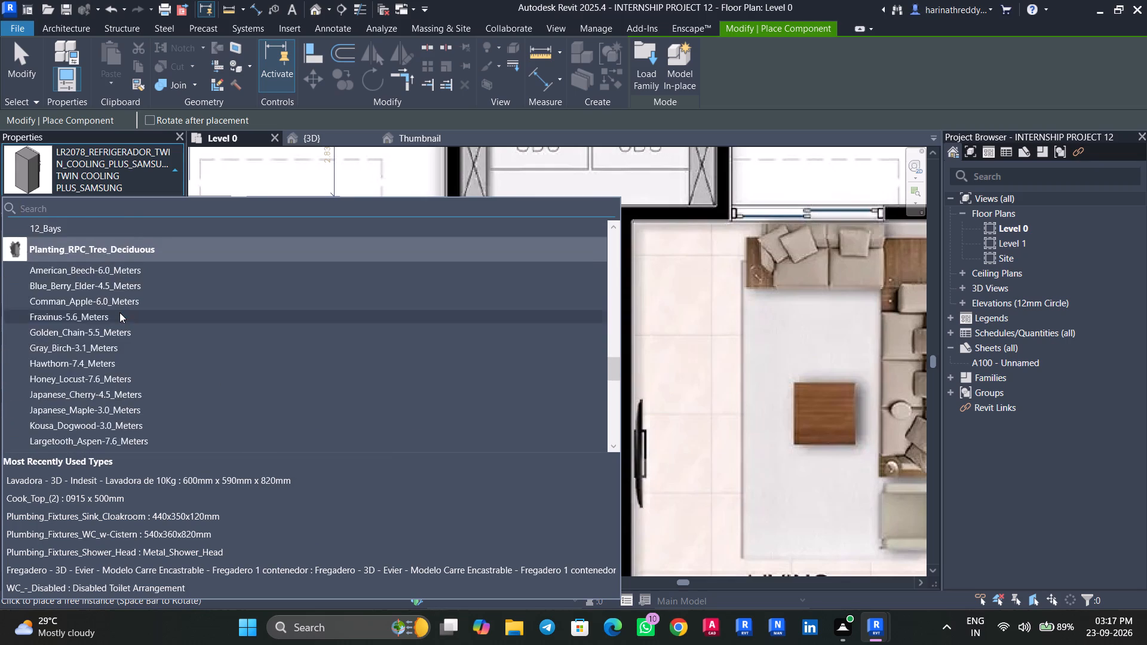
pyautogui.scroll(-5, 119, 312)
pyautogui.click(107, 373)
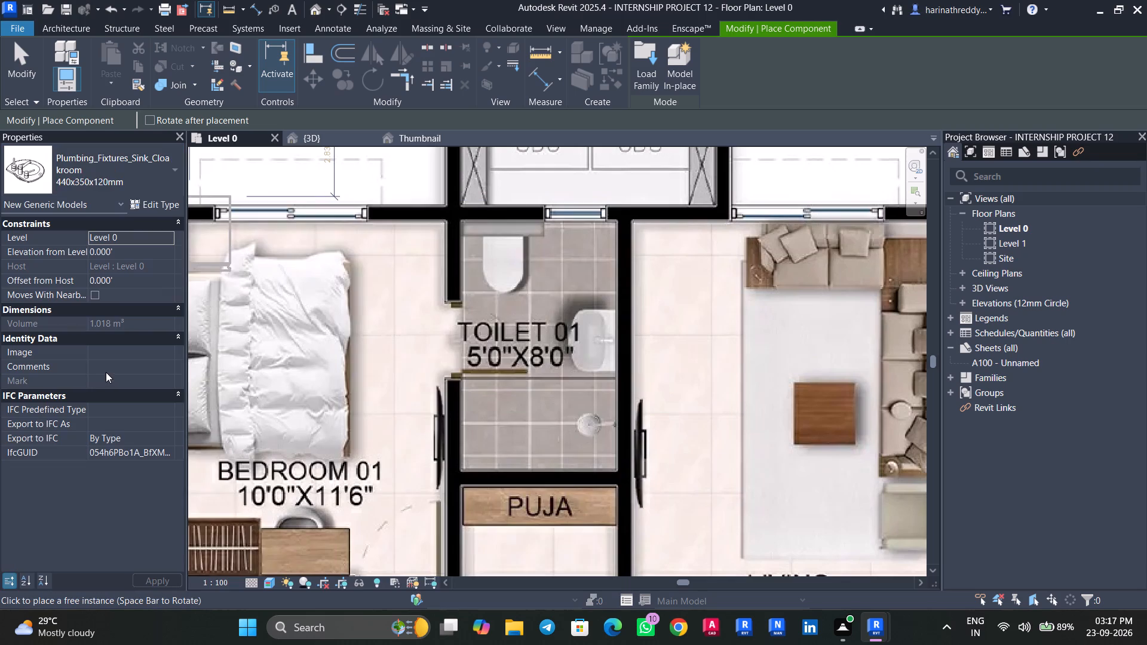
pyautogui.click(145, 258)
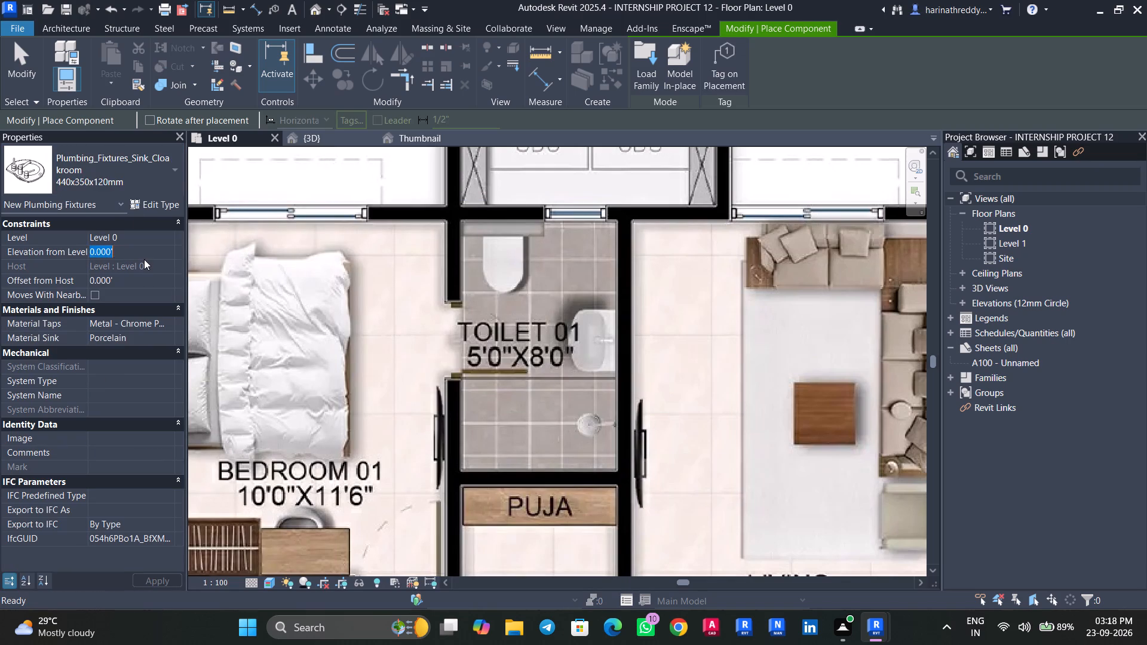
pyautogui.write("4'")
pyautogui.press('Return')
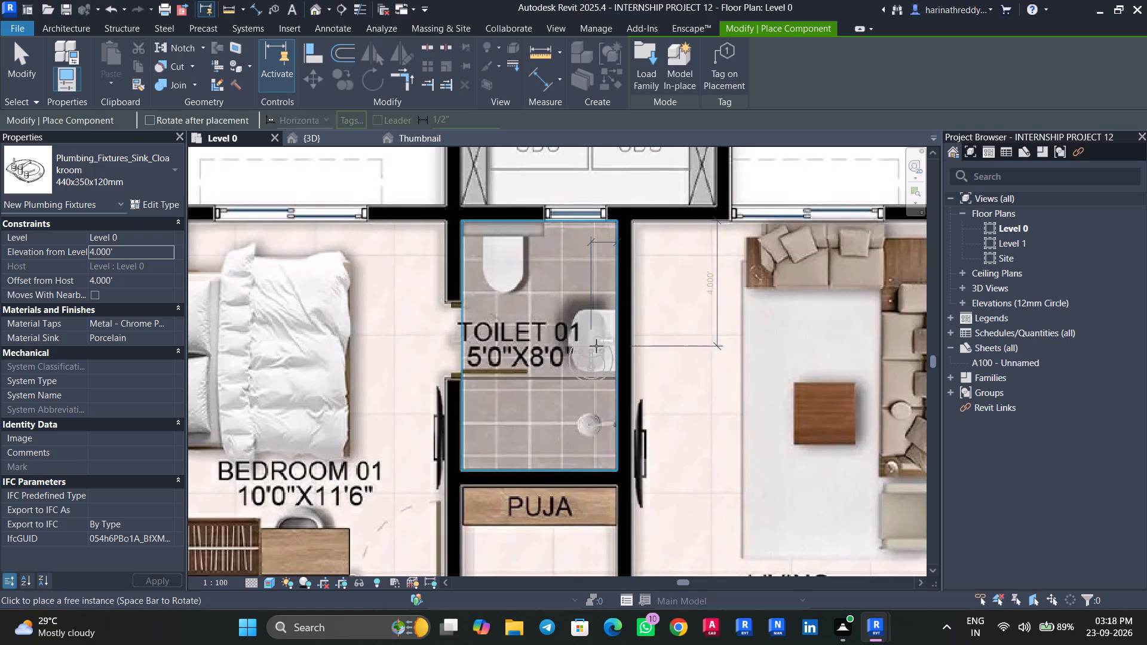
pyautogui.press('space')
pyautogui.press('space')
pyautogui.press('space')
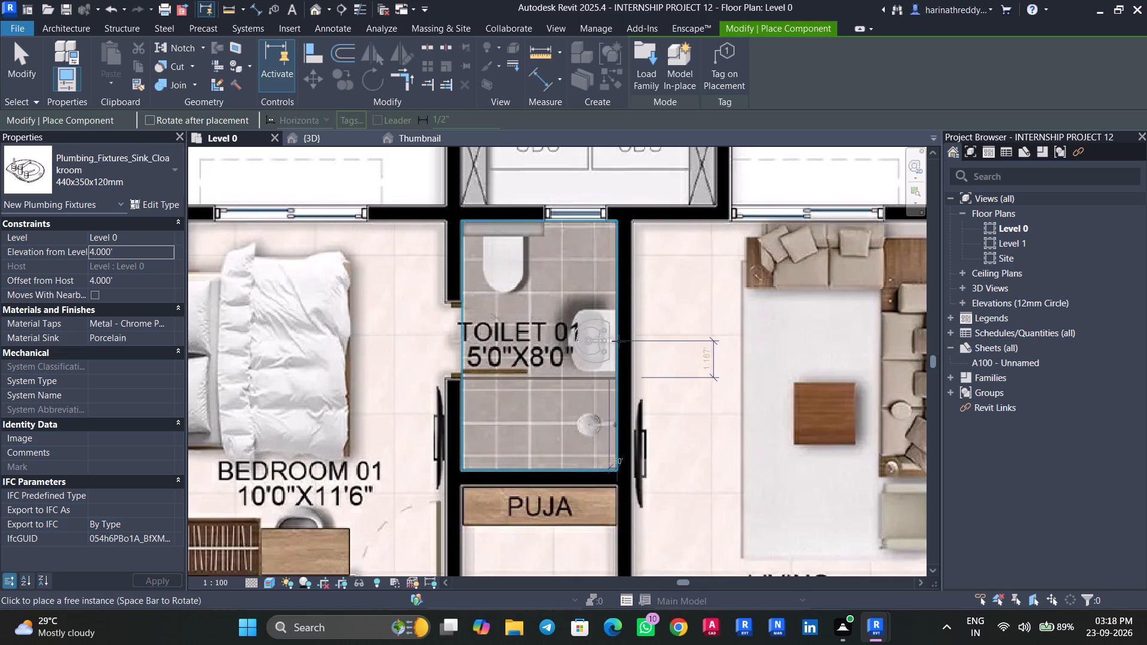
pyautogui.click(620, 342)
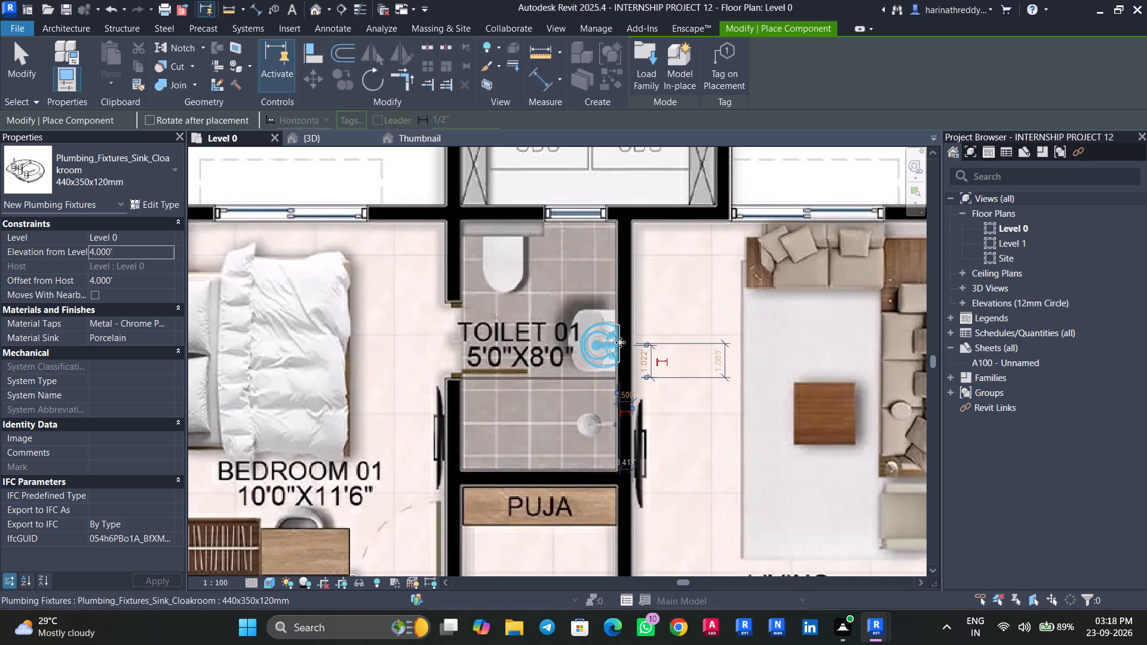
# Place a 540x360x820mm Plumbing_Fixtures_WC_w-Cistern against the window wall of unit 5's Toilet 01, over the WC in the plan image.
pyautogui.click(107, 179)
pyautogui.click(85, 296)
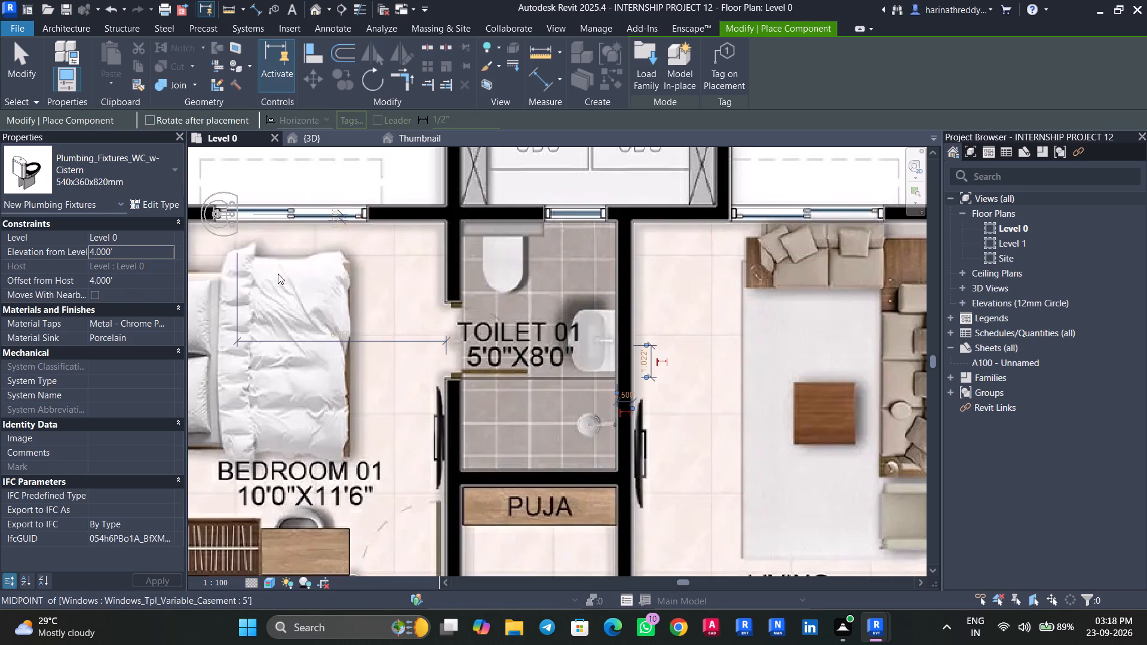
pyautogui.click(504, 222)
# Place a Plumbing_Fixtures_Shower_Head Metal_Shower_Head at 4' elevation on the living-side wall of unit 5's Toilet 01, over the shower in the plan image.
pyautogui.click(90, 169)
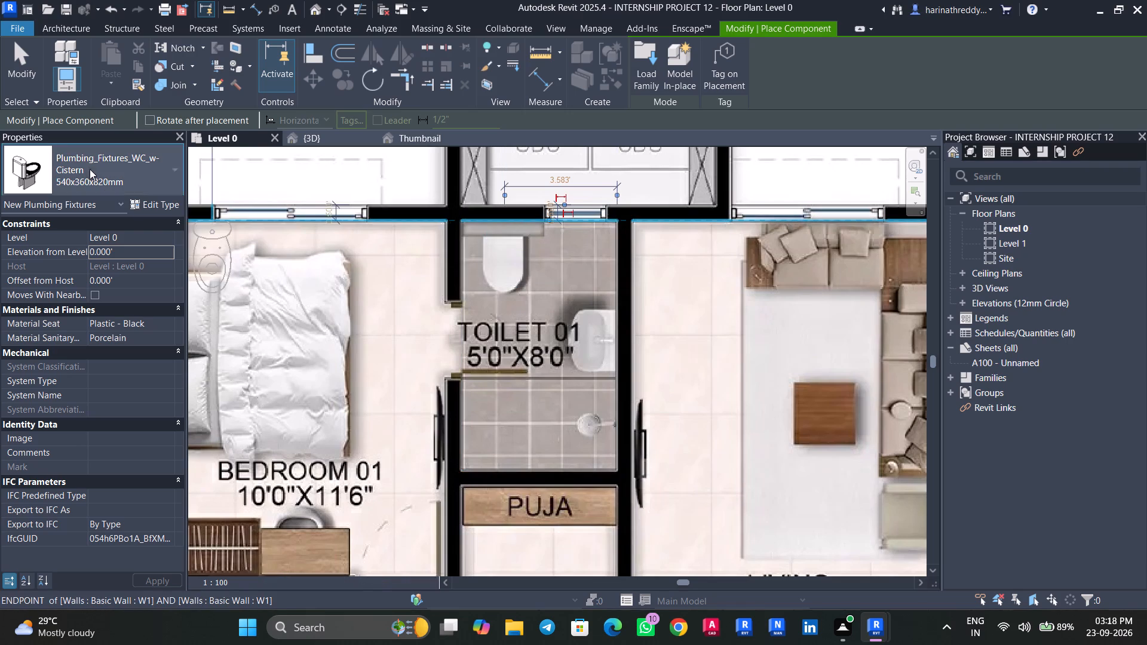
pyautogui.scroll(-8, 65, 395)
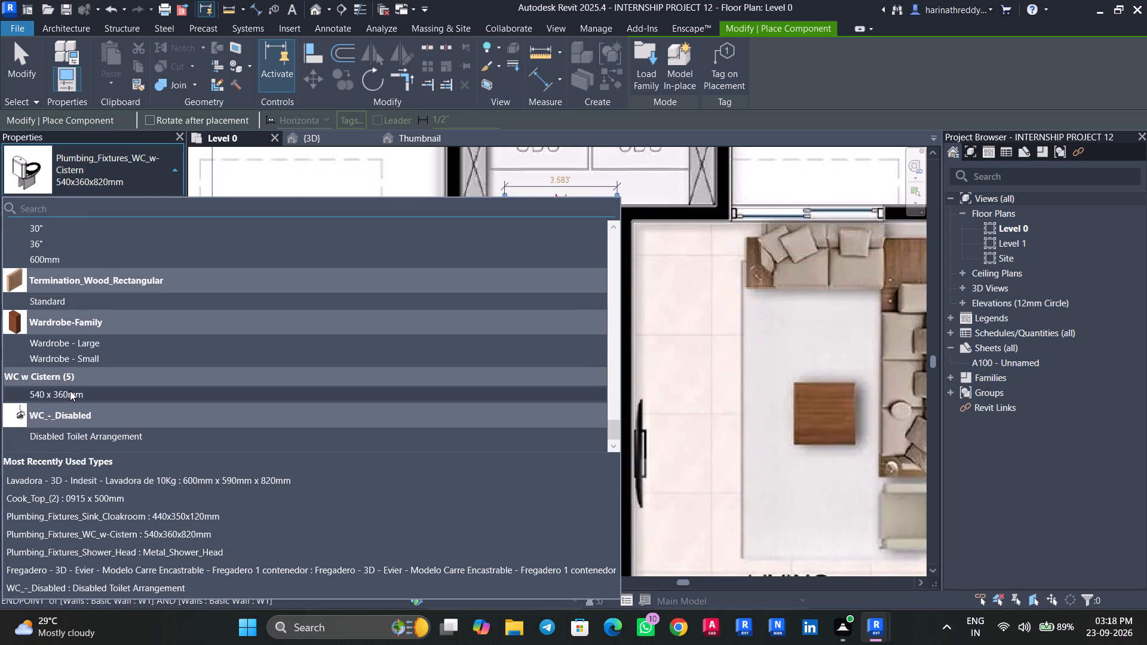
pyautogui.scroll(9, 70, 391)
pyautogui.click(76, 349)
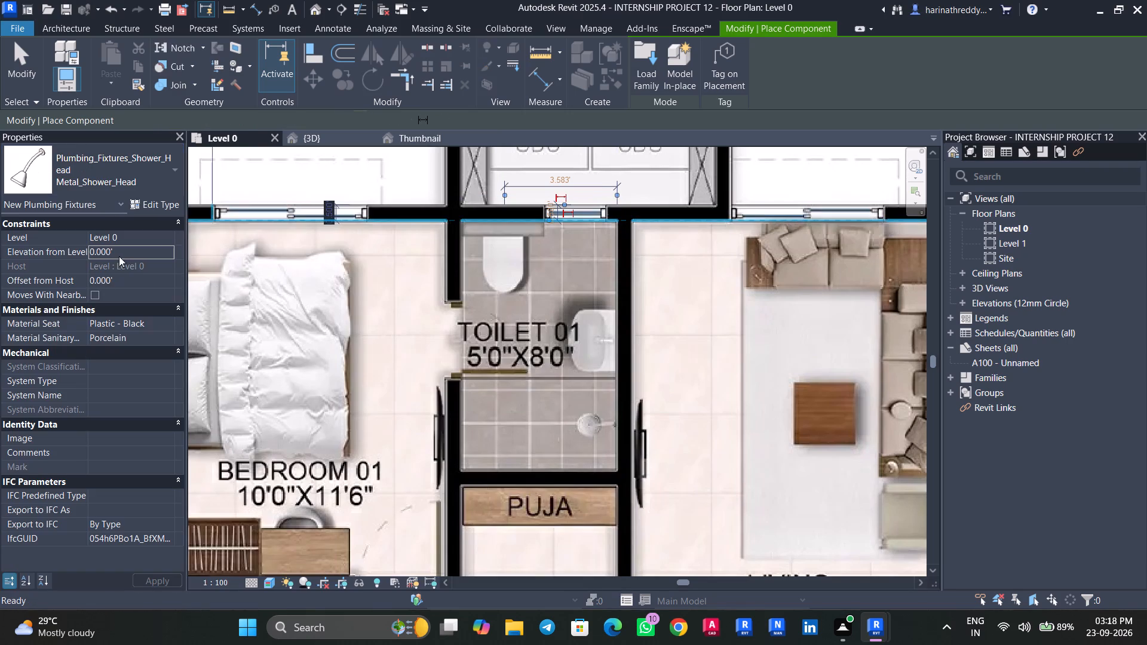
pyautogui.click(121, 251)
pyautogui.write("4'")
pyautogui.press('Return')
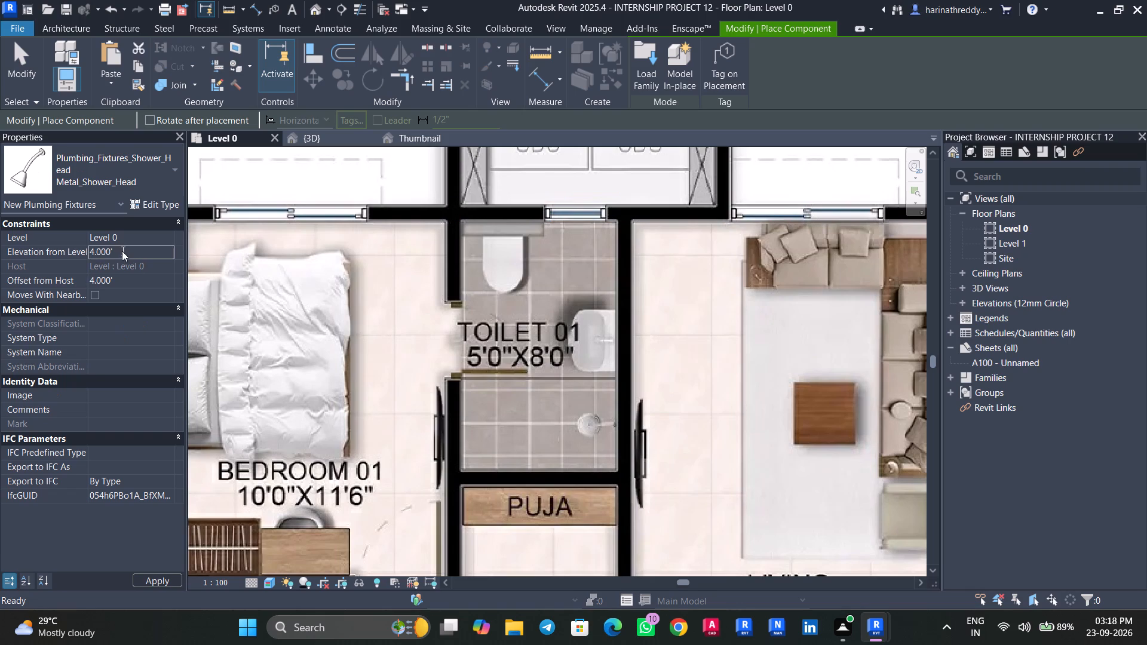
pyautogui.press('space')
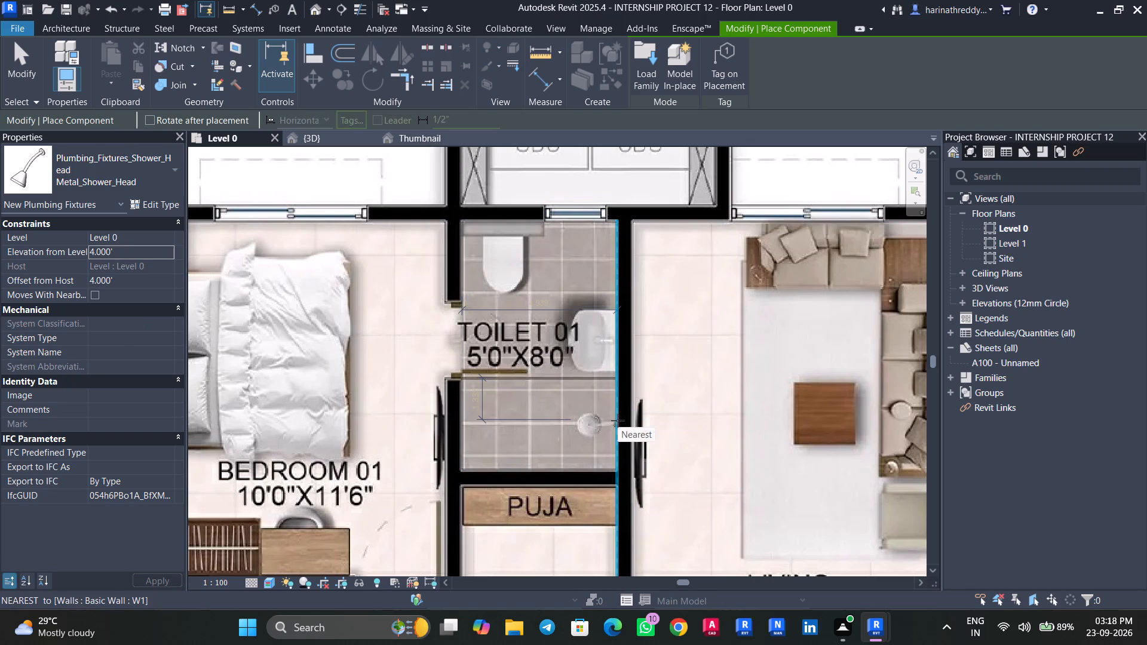
pyautogui.click(618, 420)
pyautogui.press('Escape')
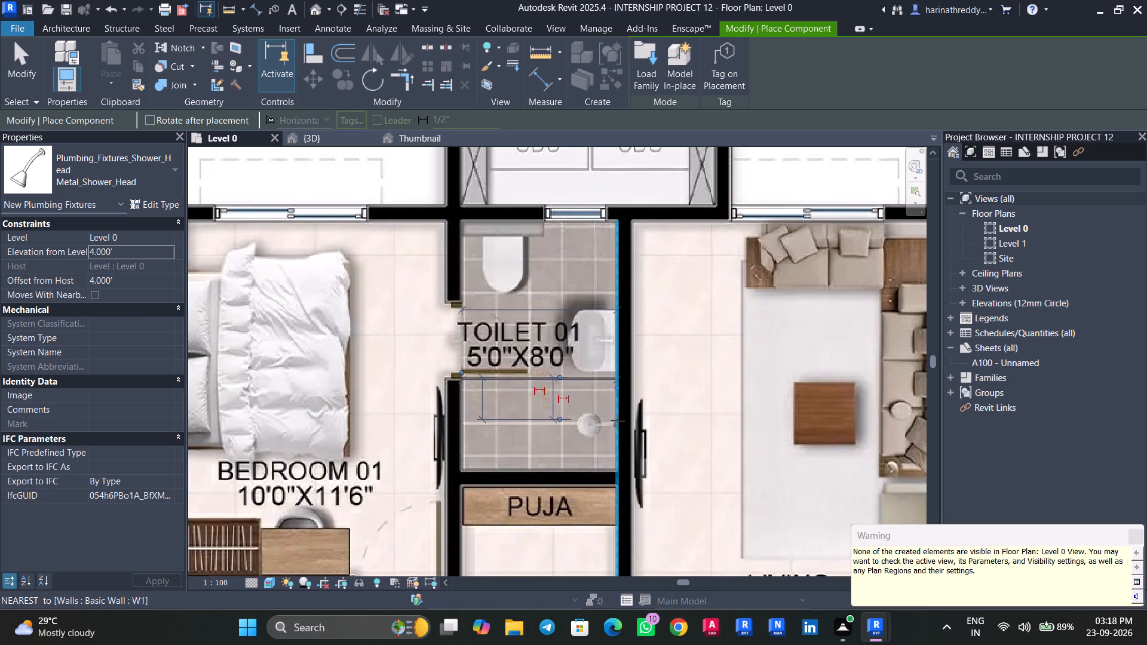
pyautogui.press('Escape')
pyautogui.press('Escape')
pyautogui.press('Escape')
pyautogui.click(1134, 534)
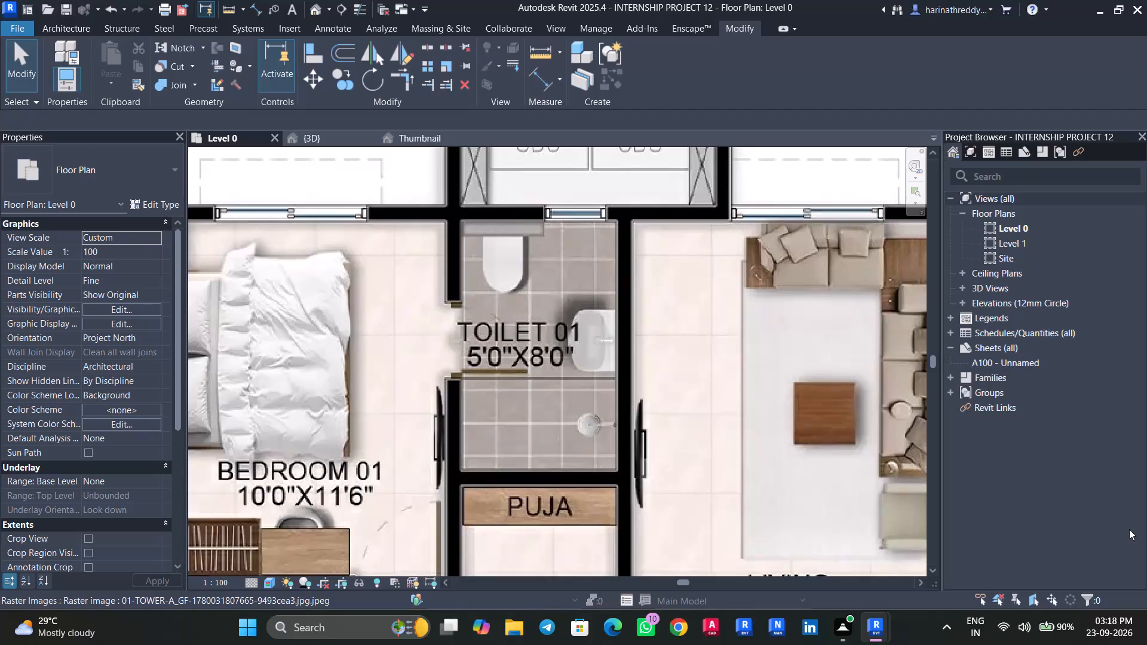
pyautogui.press('Escape')
# Check unit 5's master toilet, utility and kitchen on the floor plan for fixtures still missing over the plan image.
pyautogui.scroll(-1, 538, 428)
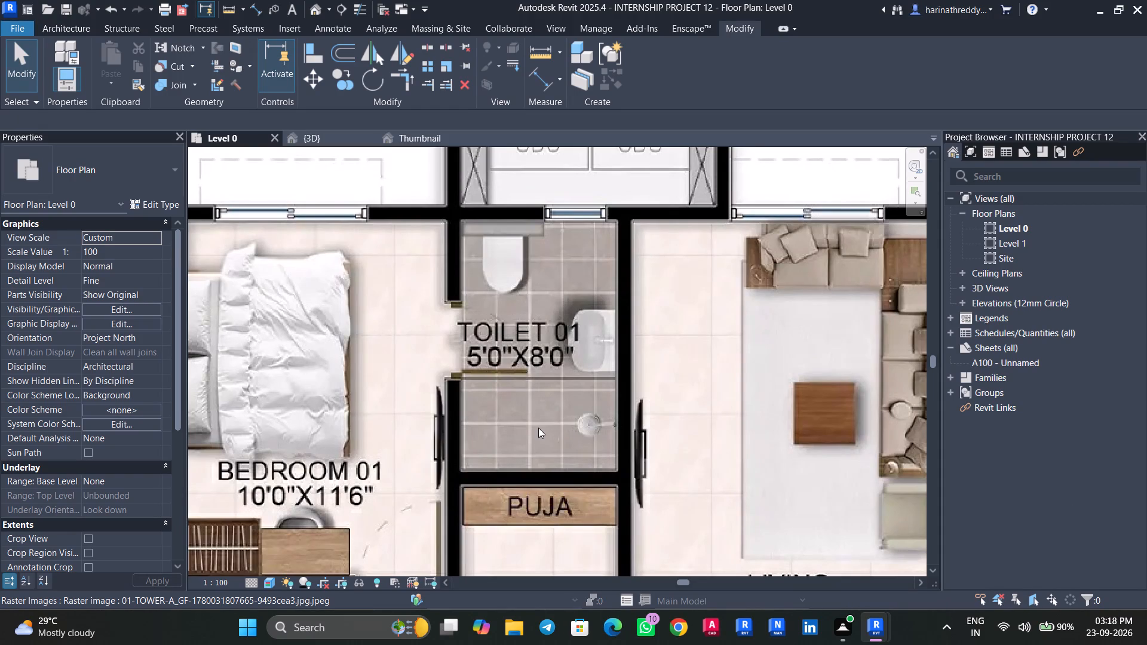
pyautogui.scroll(-6, 538, 428)
pyautogui.moveTo(517, 480); pyautogui.dragTo(462, 203, button='middle')
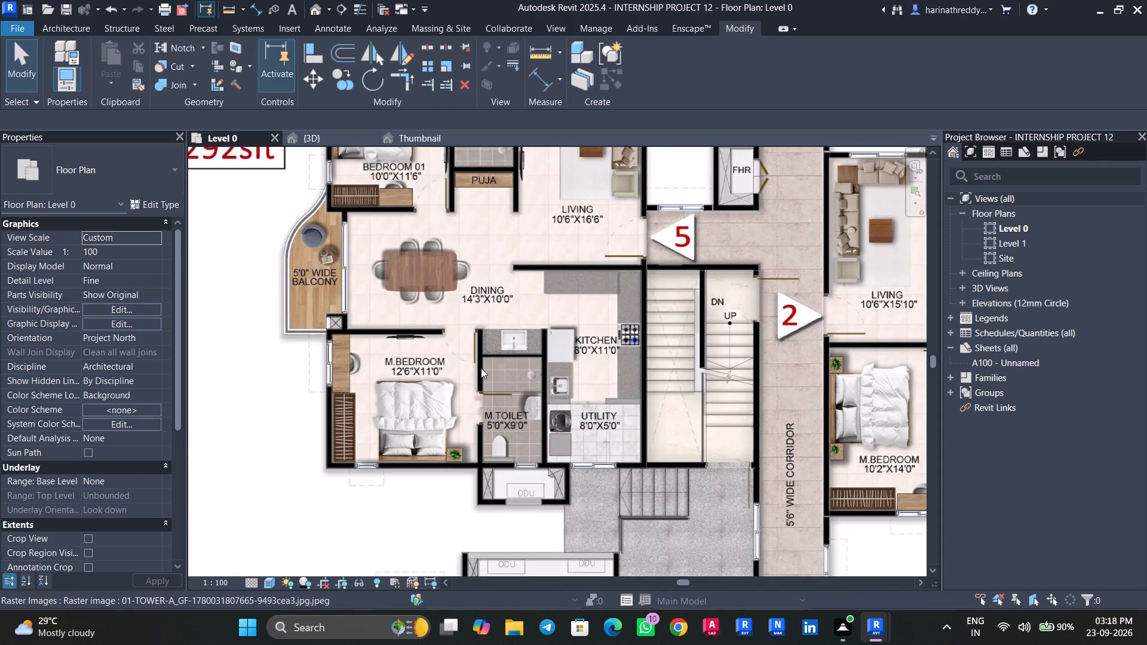
pyautogui.scroll(6, 490, 429)
pyautogui.press('Tab')
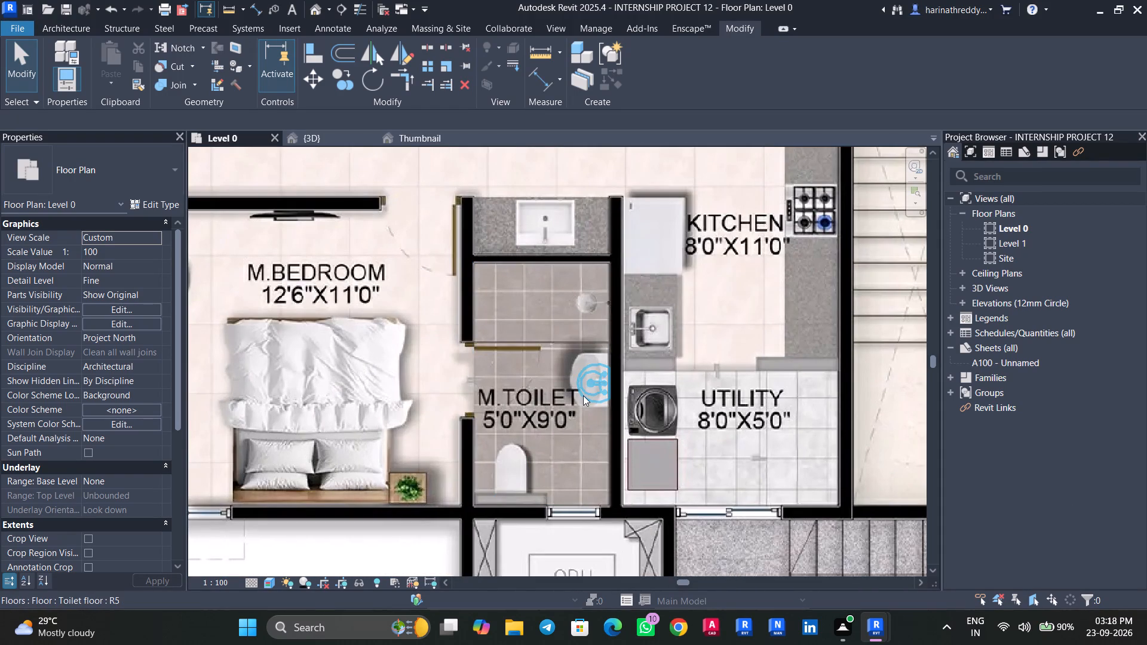
pyautogui.press('Tab')
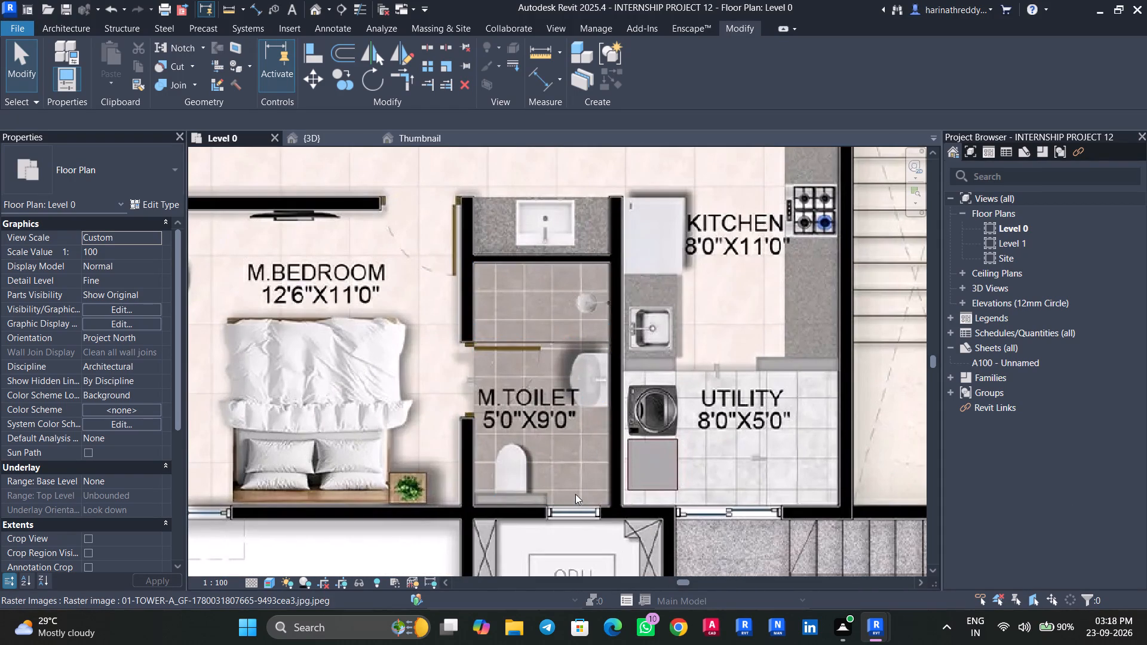
pyautogui.scroll(-4, 667, 335)
pyautogui.moveTo(697, 312); pyautogui.dragTo(688, 385, button='middle')
pyautogui.moveTo(688, 383); pyautogui.dragTo(639, 438, button='middle')
pyautogui.scroll(-1, 688, 383)
pyautogui.press('Tab')
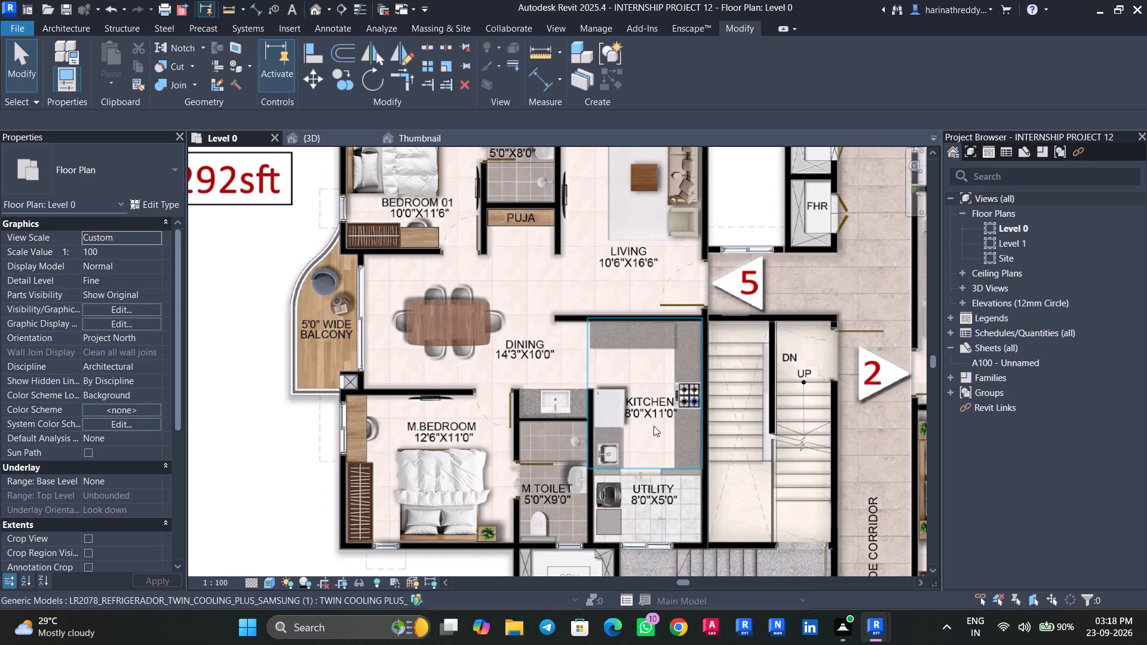
pyautogui.press('Tab')
pyautogui.moveTo(633, 368); pyautogui.dragTo(600, 440, button='middle')
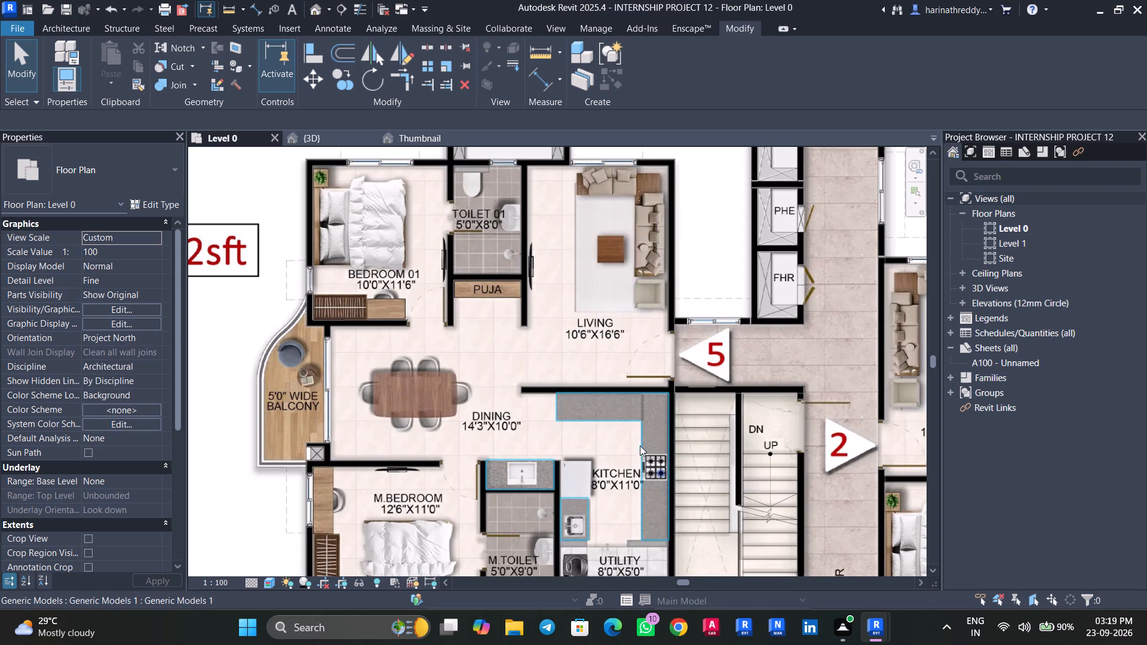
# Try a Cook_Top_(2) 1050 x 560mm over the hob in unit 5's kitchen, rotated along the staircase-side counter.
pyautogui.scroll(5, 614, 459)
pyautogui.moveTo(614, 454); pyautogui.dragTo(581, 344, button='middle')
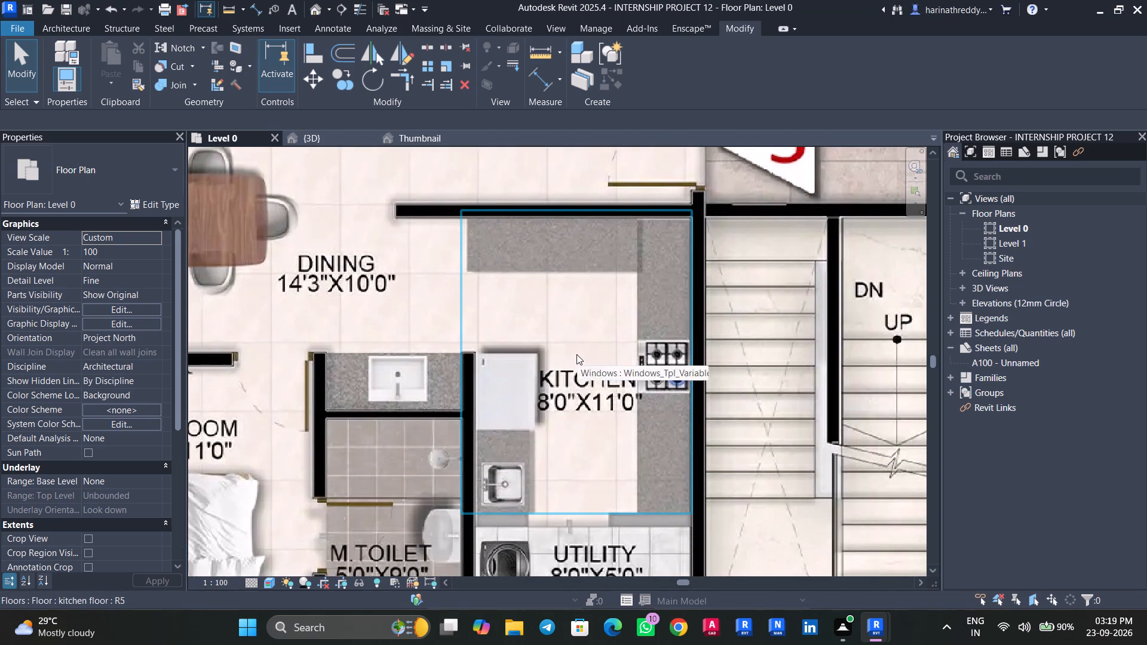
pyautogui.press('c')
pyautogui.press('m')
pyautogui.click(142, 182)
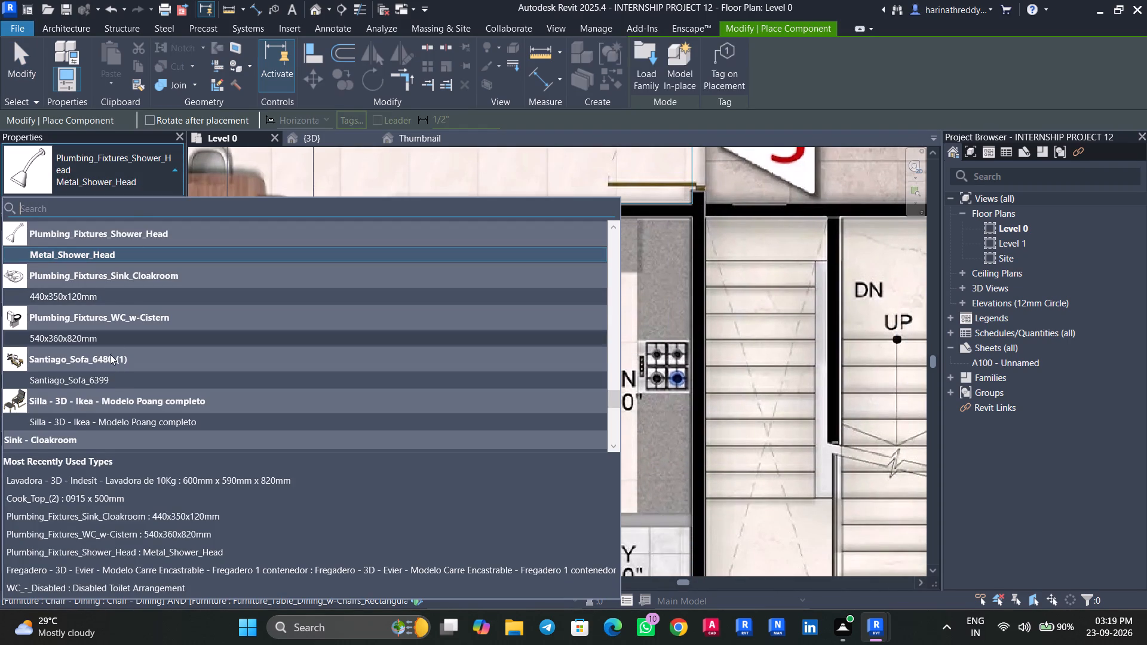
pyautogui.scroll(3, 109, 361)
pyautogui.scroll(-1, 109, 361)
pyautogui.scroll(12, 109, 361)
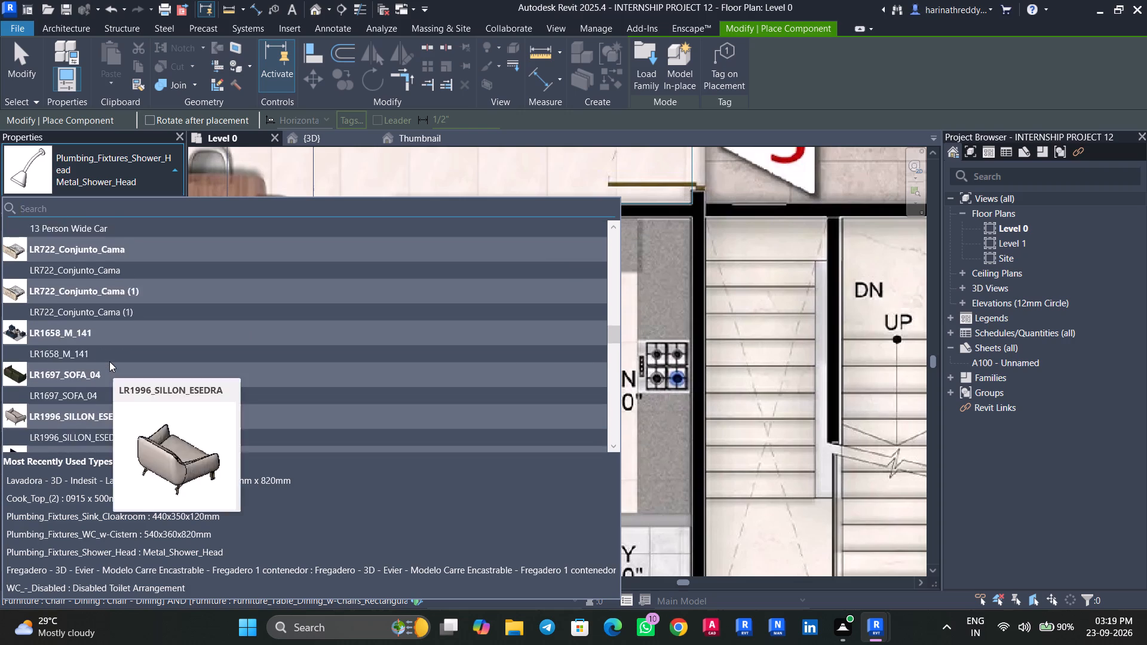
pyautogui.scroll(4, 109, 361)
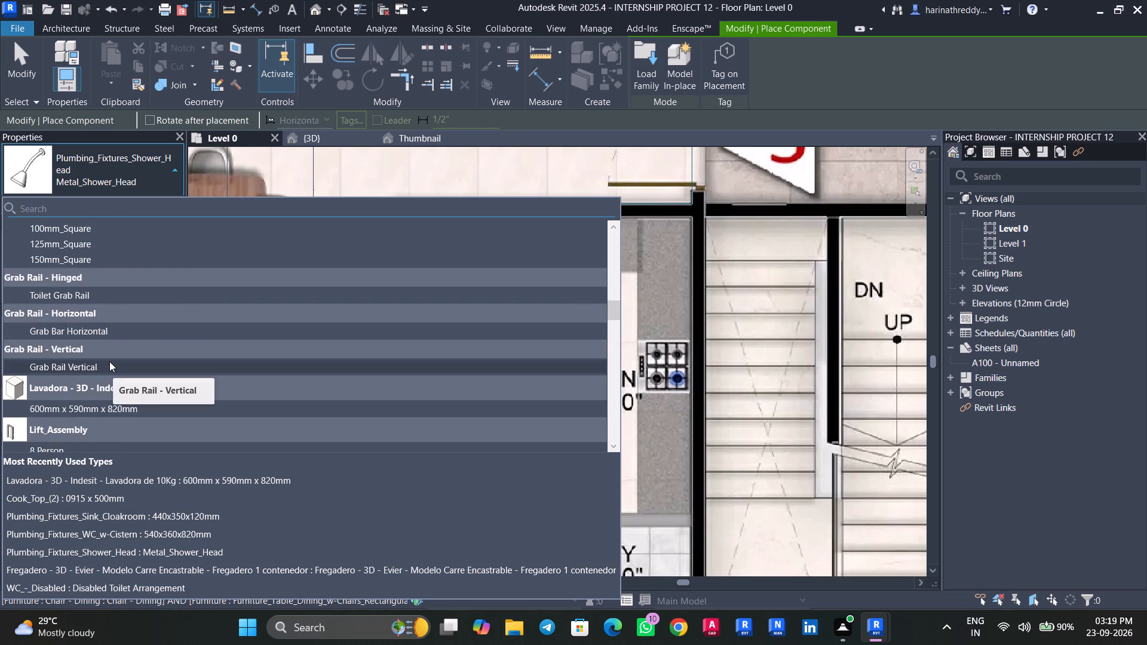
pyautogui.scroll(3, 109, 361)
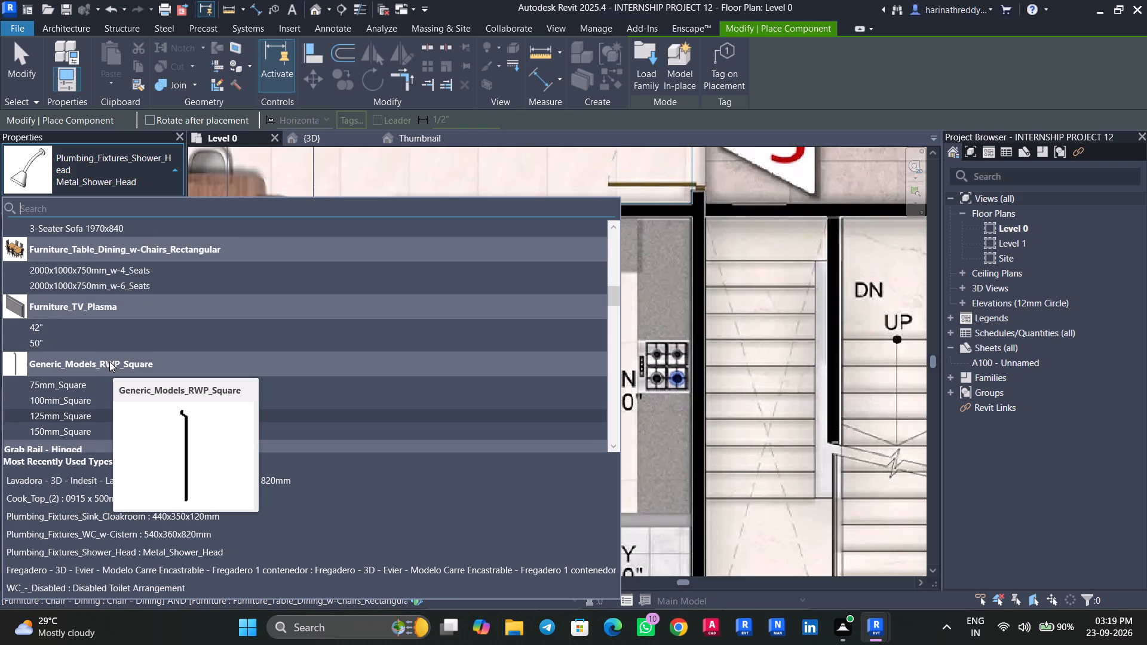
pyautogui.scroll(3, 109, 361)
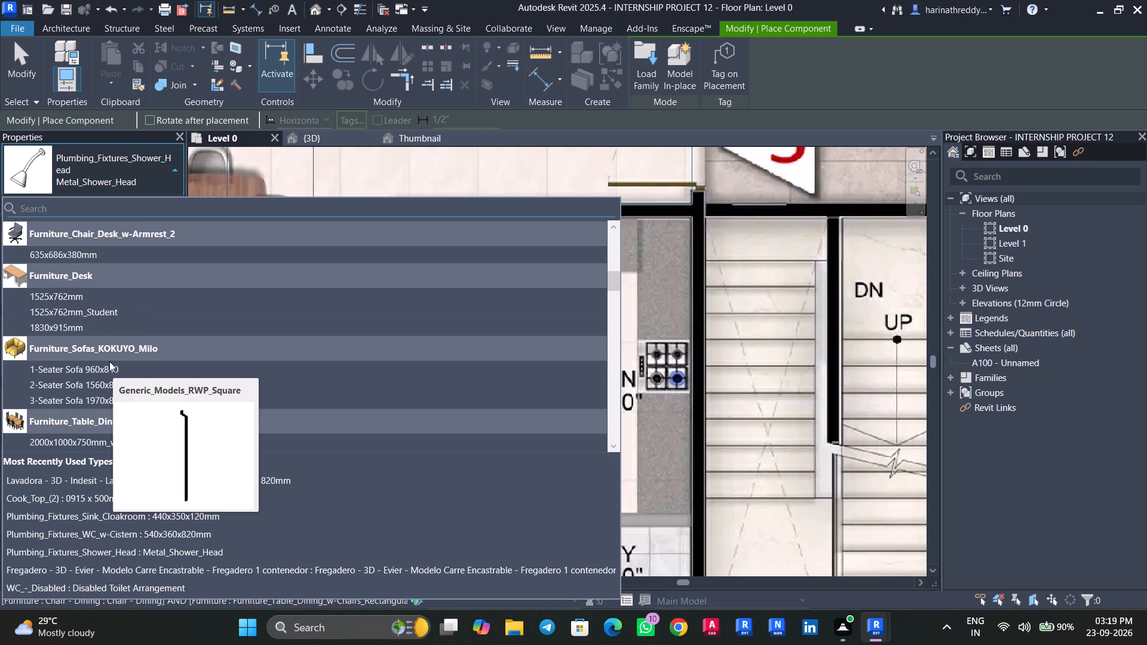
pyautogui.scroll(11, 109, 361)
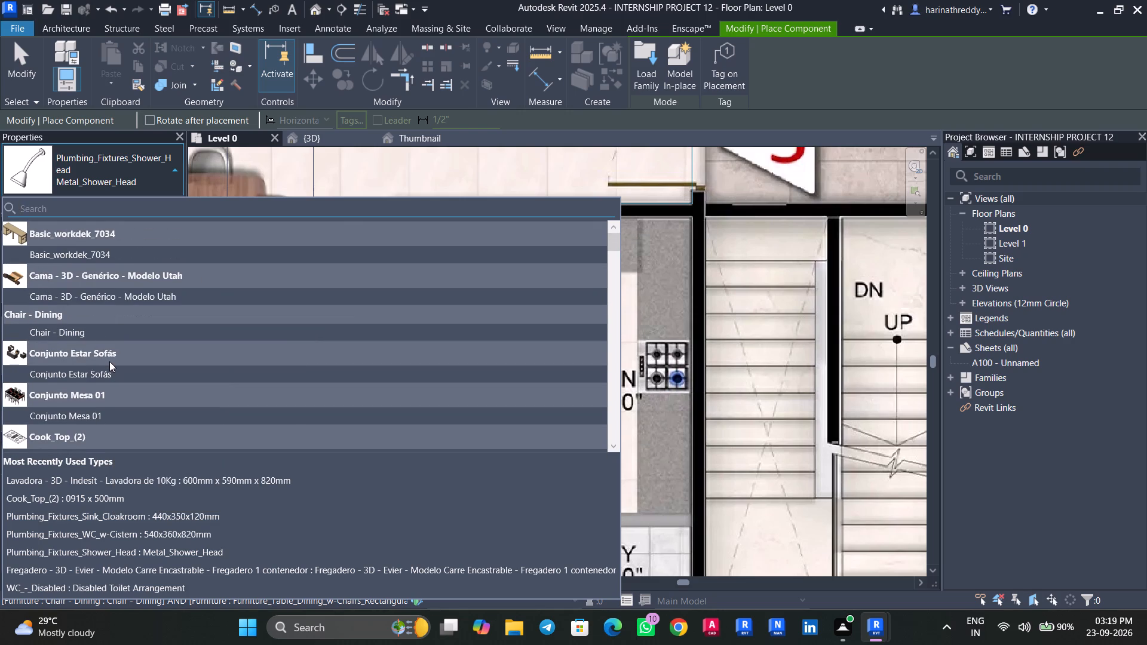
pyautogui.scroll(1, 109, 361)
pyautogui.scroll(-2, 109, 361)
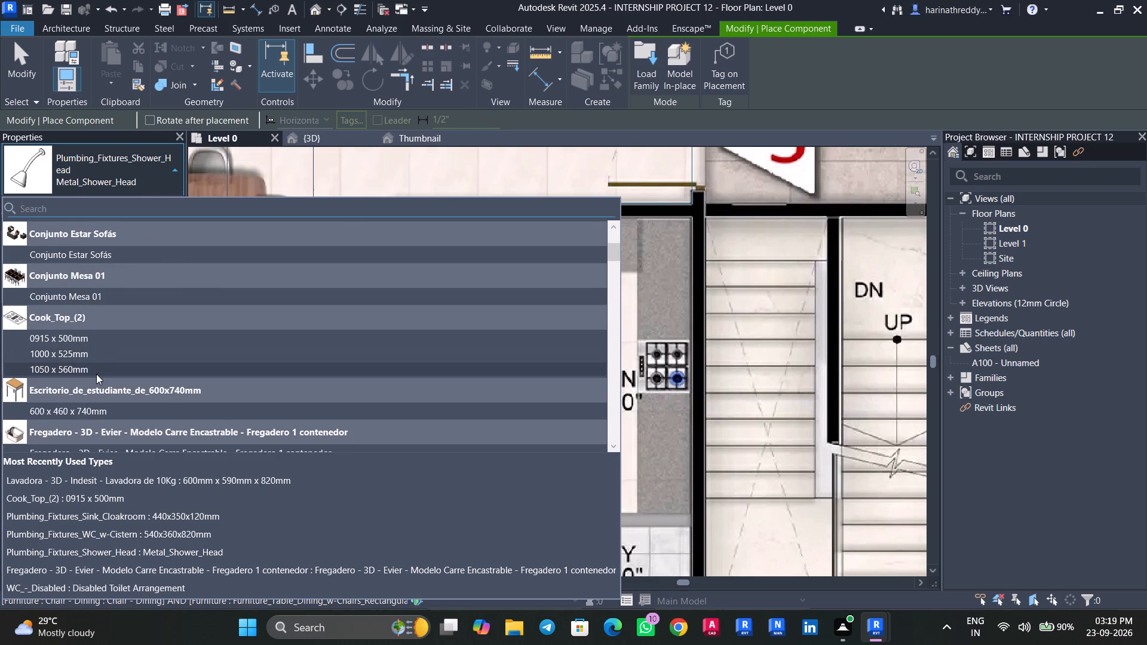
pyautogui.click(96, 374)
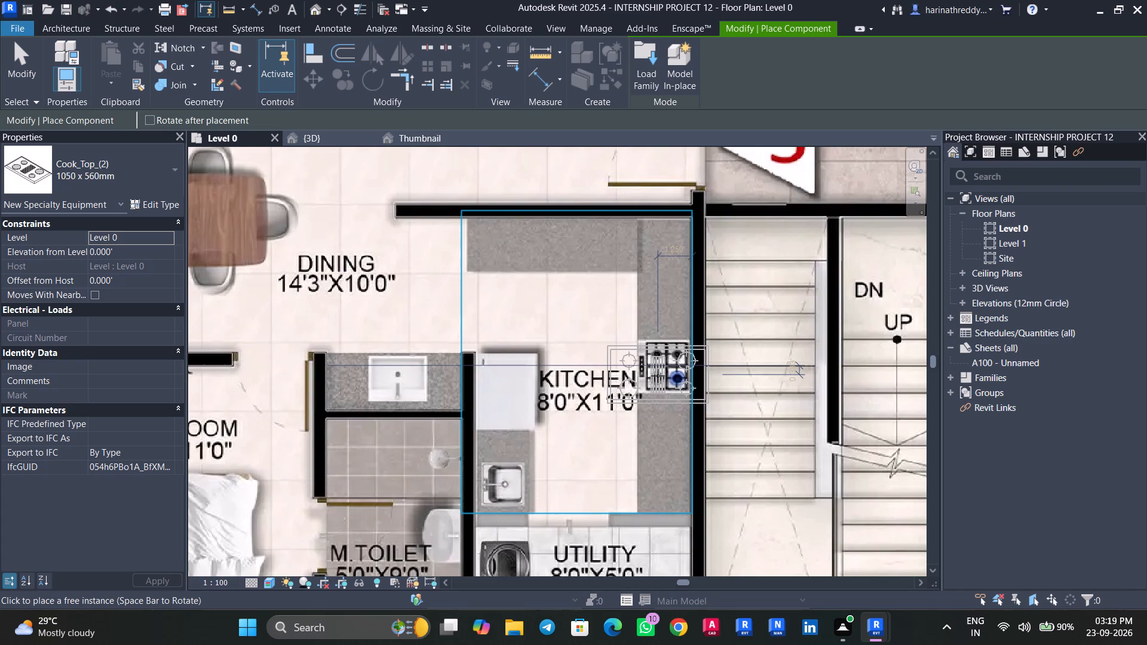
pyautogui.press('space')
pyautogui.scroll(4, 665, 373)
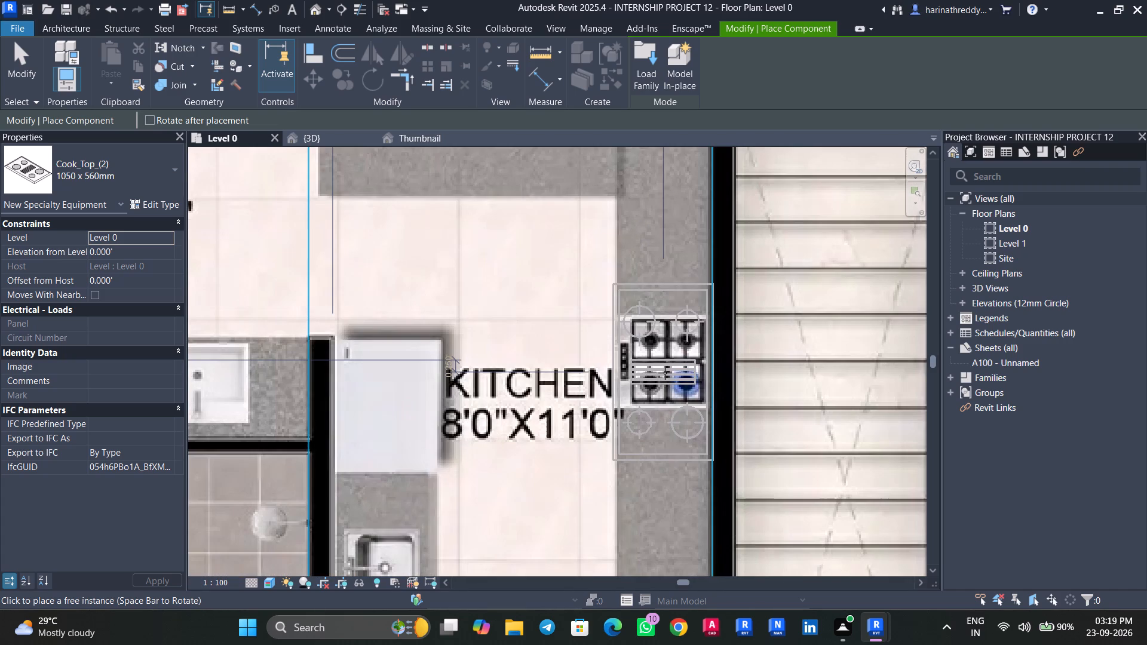
# Place a Cook_Top_(2) 1000 x 525mm at 4' elevation on unit 5's staircase-side kitchen counter, rotated along it over the hob in the plan image.
pyautogui.click(121, 175)
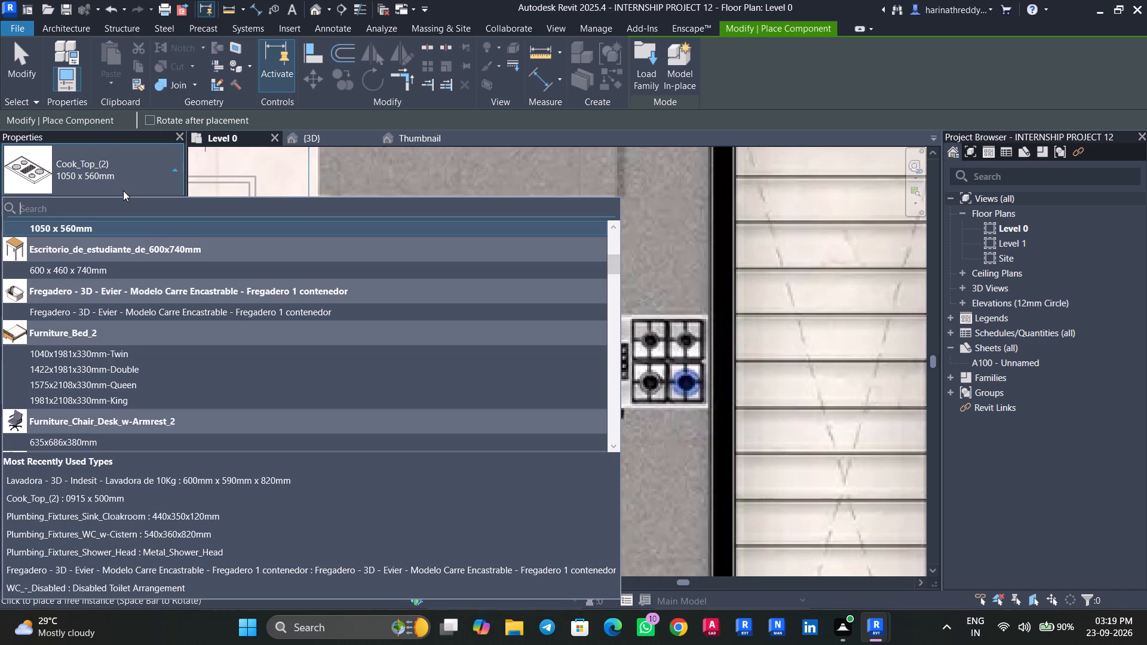
pyautogui.scroll(5, 96, 317)
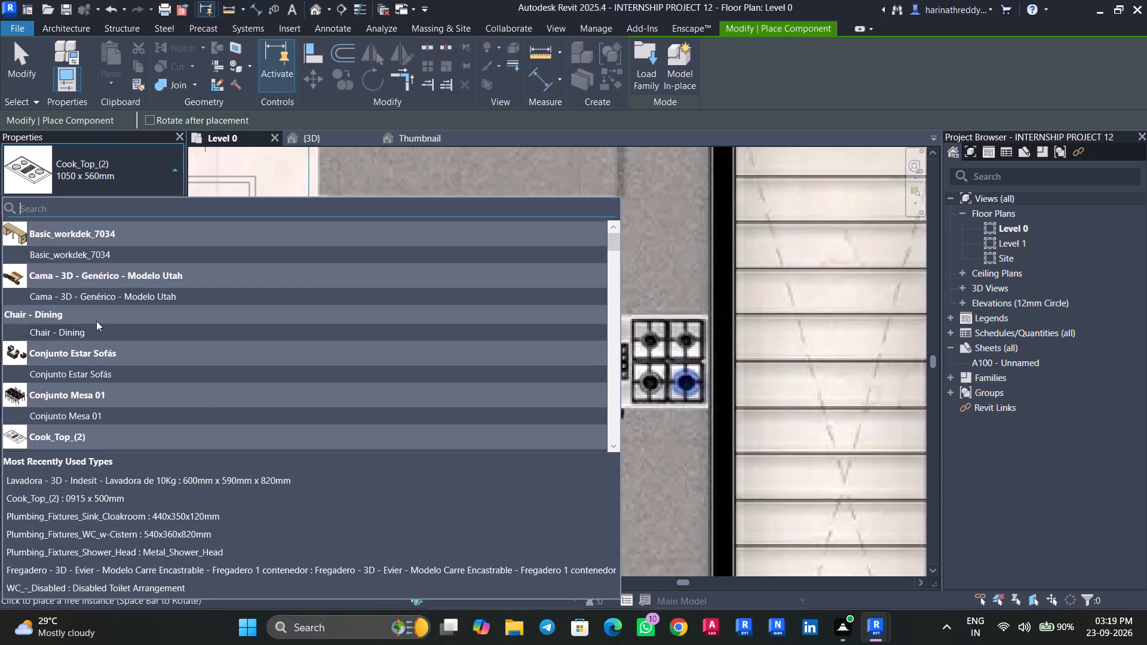
pyautogui.scroll(5, 84, 377)
pyautogui.scroll(-9, 85, 377)
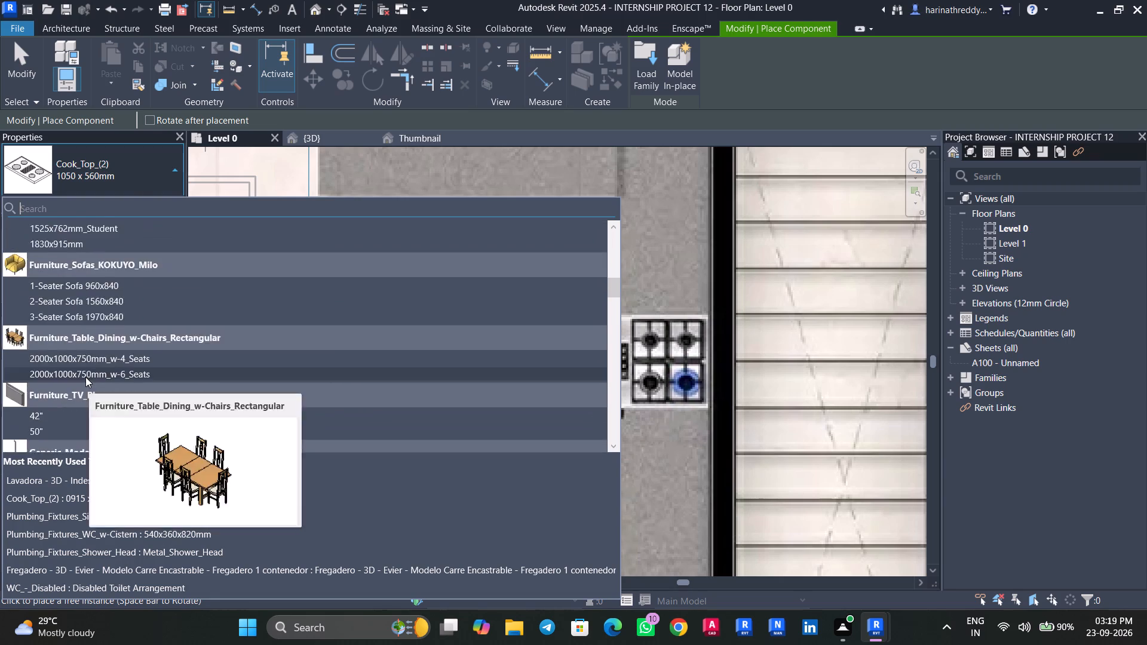
pyautogui.scroll(-11, 85, 377)
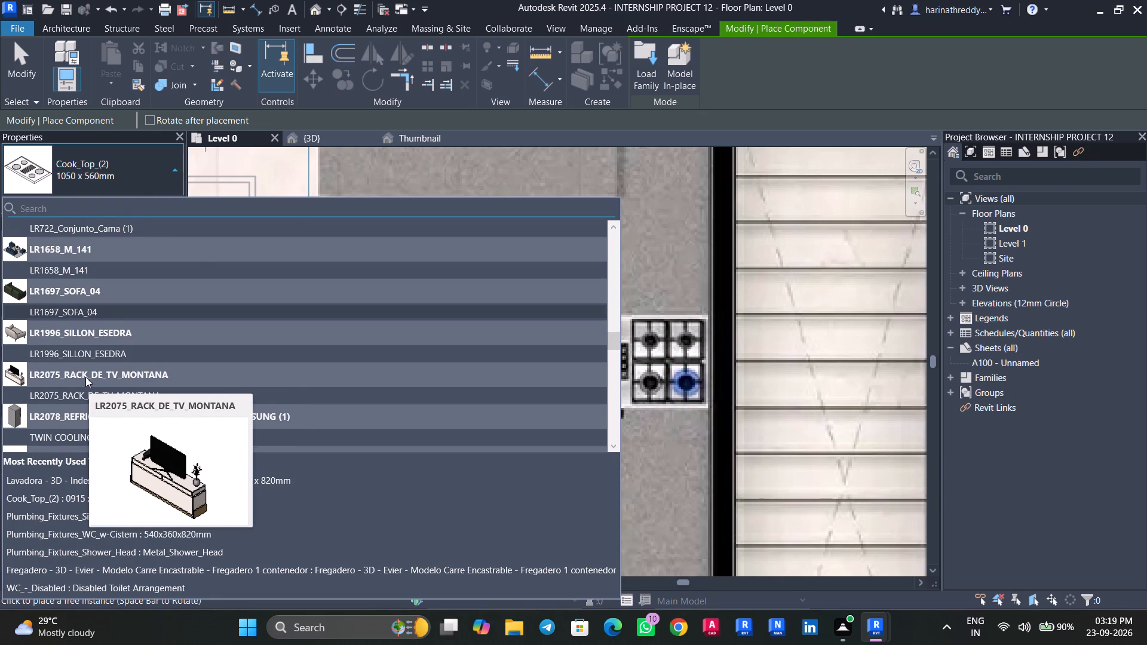
pyautogui.scroll(13, 85, 377)
pyautogui.scroll(-1, 85, 377)
pyautogui.scroll(9, 85, 377)
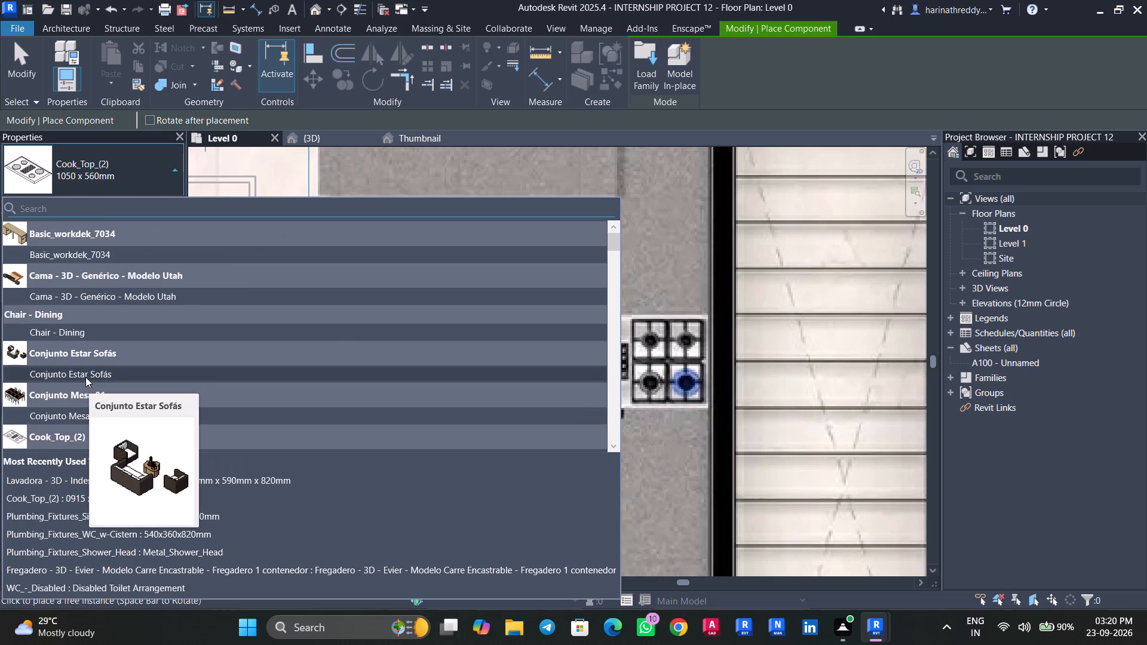
pyautogui.scroll(-1, 76, 415)
pyautogui.click(85, 403)
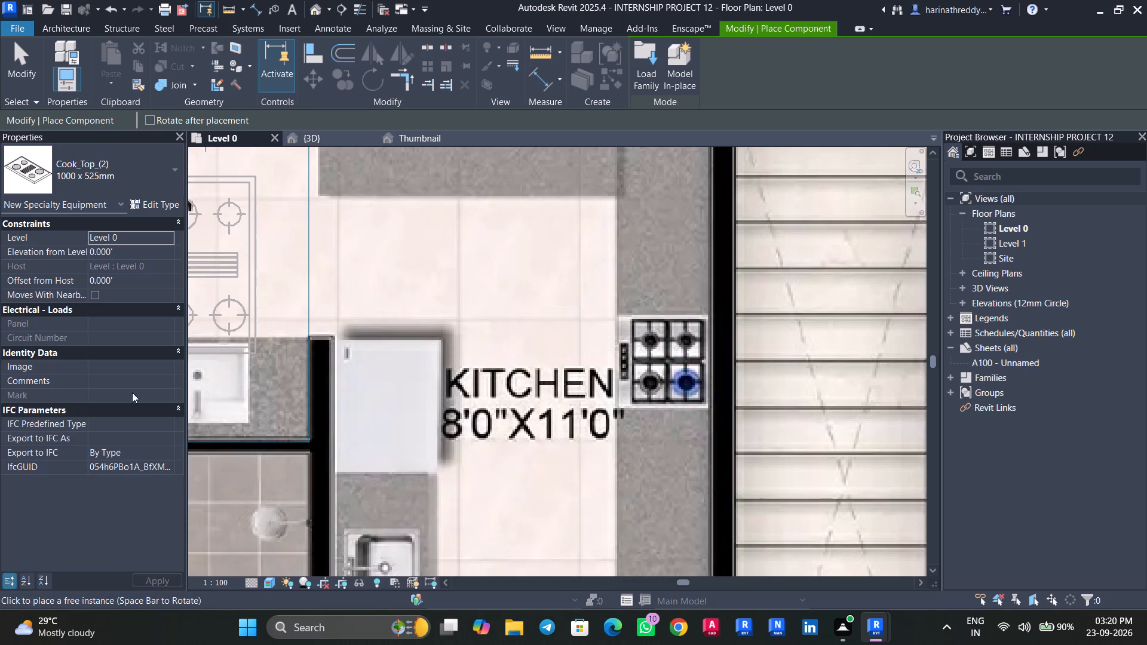
pyautogui.press('space')
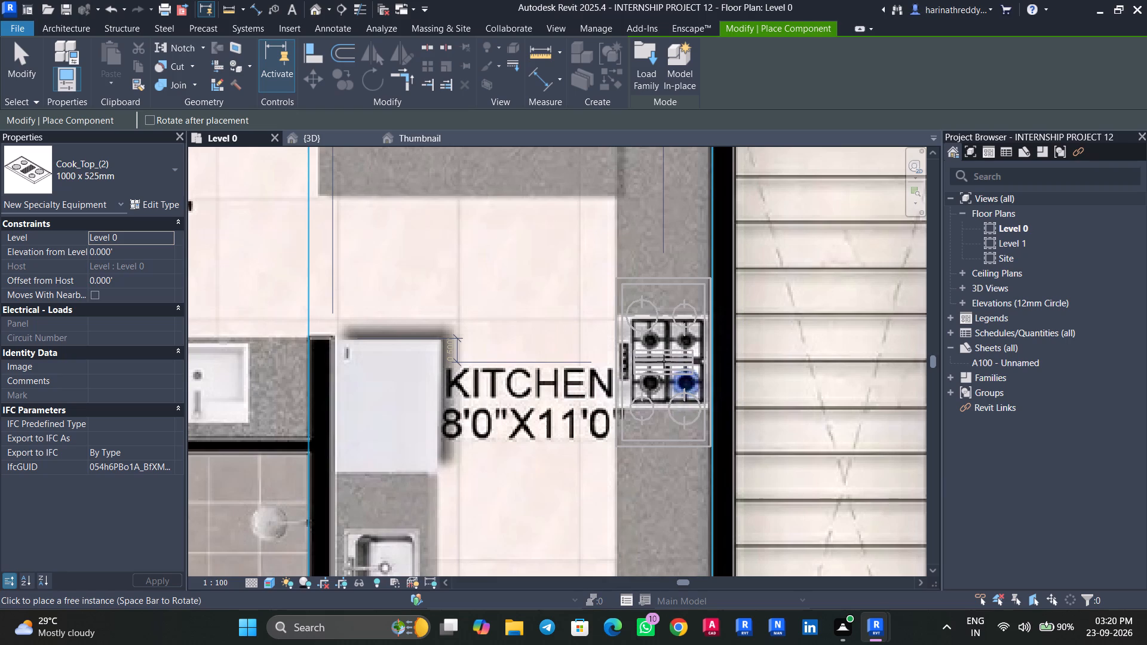
pyautogui.click(124, 254)
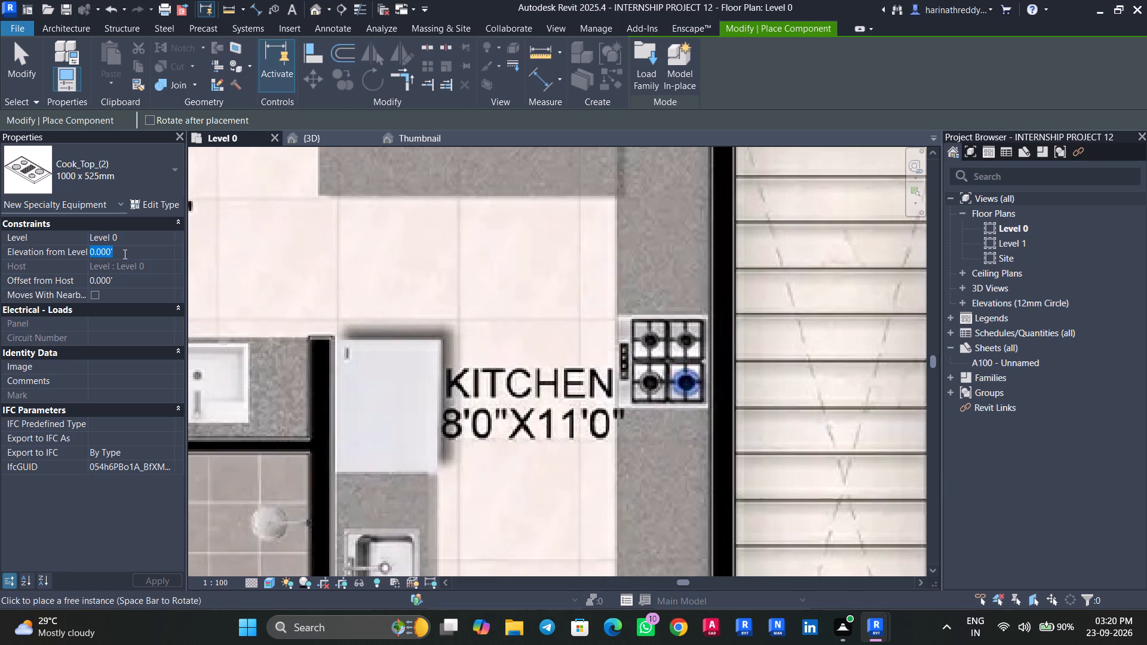
pyautogui.write("4'")
pyautogui.press('Return')
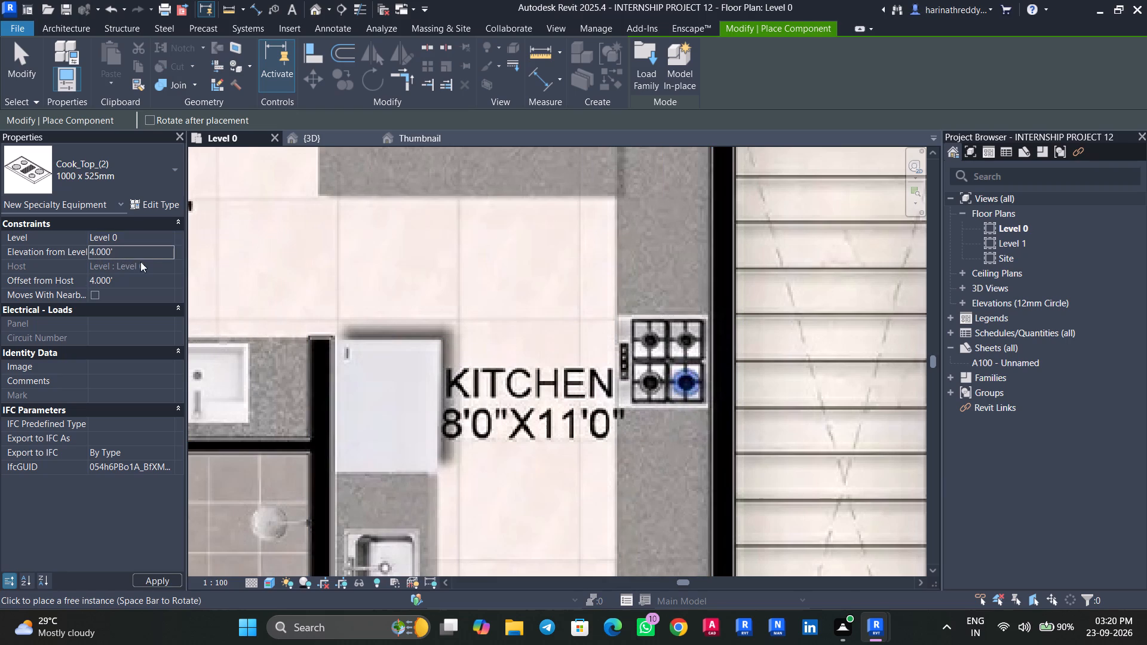
pyautogui.click(660, 368)
pyautogui.press('Escape')
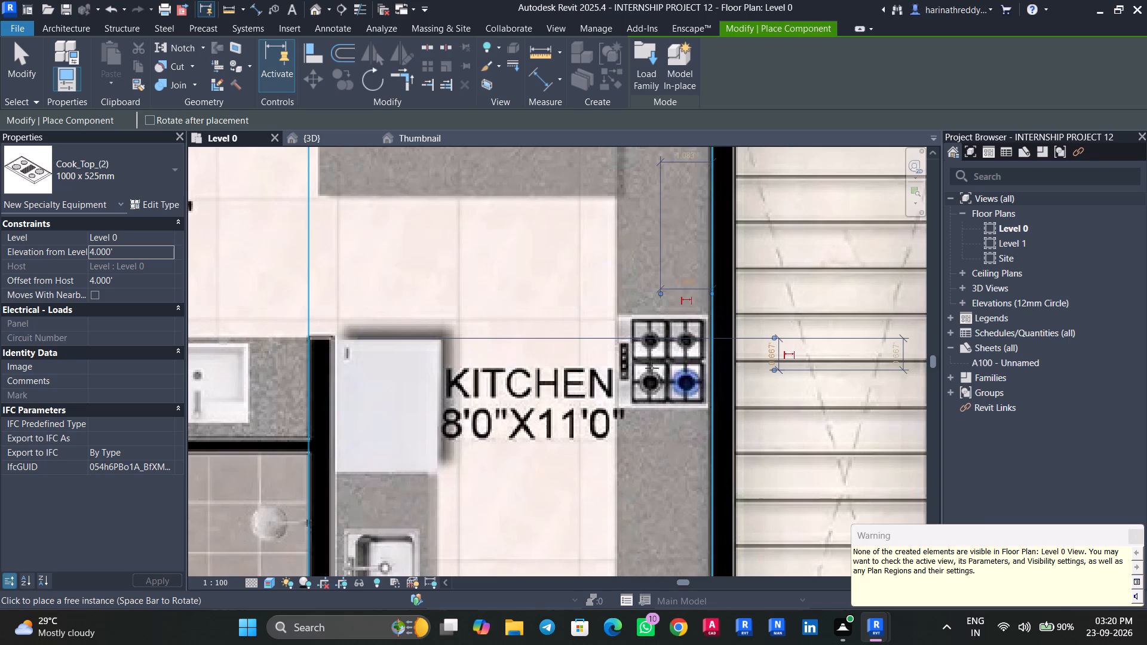
pyautogui.press('Escape')
pyautogui.press('Escape')
pyautogui.press('Escape')
# Look through the apartment units in the 3D view to find the cooktop placed in unit 5's kitchen.
pyautogui.click(329, 136)
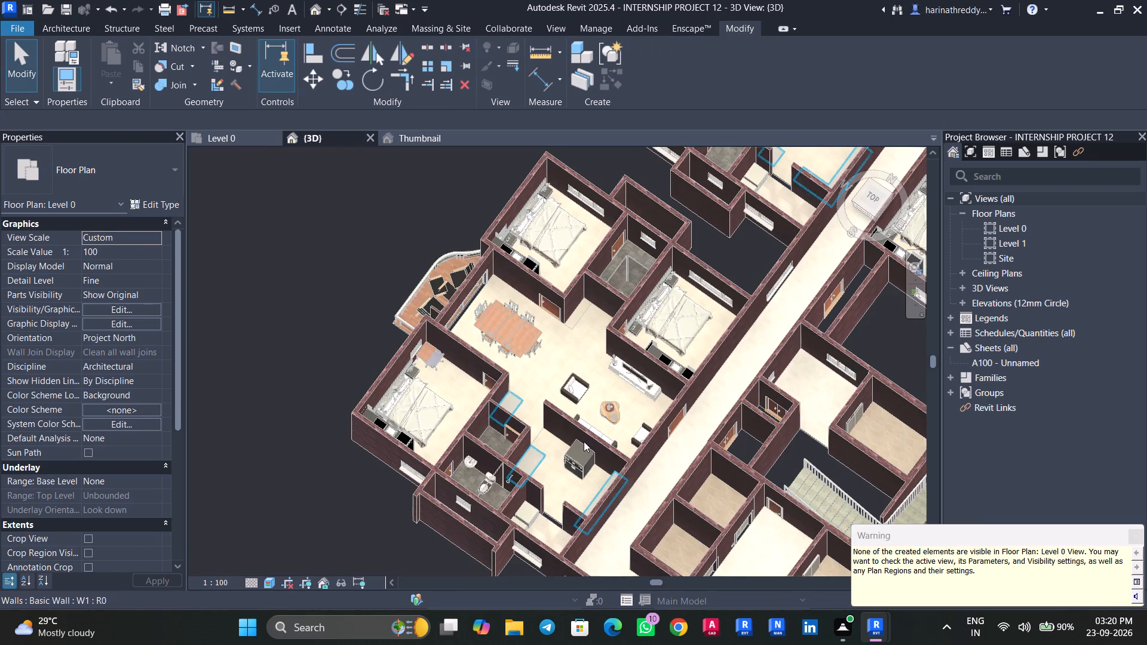
pyautogui.press('Escape')
pyautogui.scroll(-4, 309, 495)
pyautogui.keyDown('shift'); pyautogui.moveTo(284, 520); pyautogui.dragTo(352, 551, button='middle'); pyautogui.keyUp('shift')
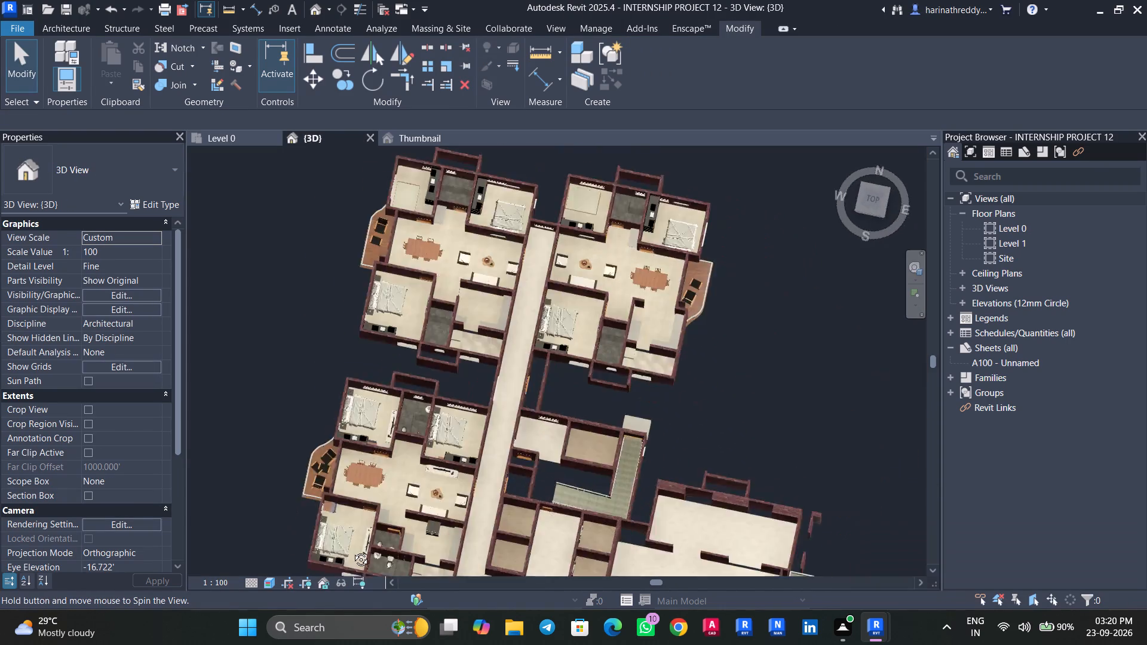
pyautogui.keyDown('shift'); pyautogui.moveTo(352, 551); pyautogui.dragTo(551, 489, button='middle'); pyautogui.keyUp('shift')
pyautogui.moveTo(425, 414); pyautogui.dragTo(384, 202, button='middle')
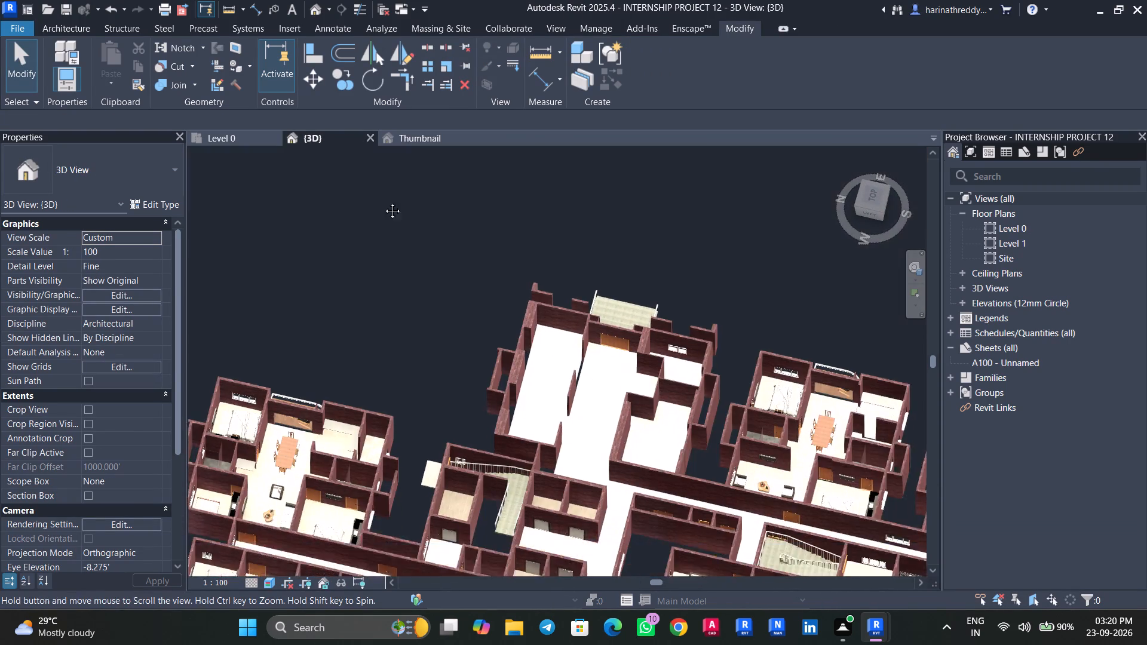
pyautogui.moveTo(384, 202); pyautogui.dragTo(367, 135, button='middle')
pyautogui.keyDown('shift'); pyautogui.scroll(1, 562, 525); pyautogui.keyUp('shift')
pyautogui.keyDown('shift'); pyautogui.moveTo(562, 525); pyautogui.dragTo(585, 501, button='middle'); pyautogui.keyUp('shift')
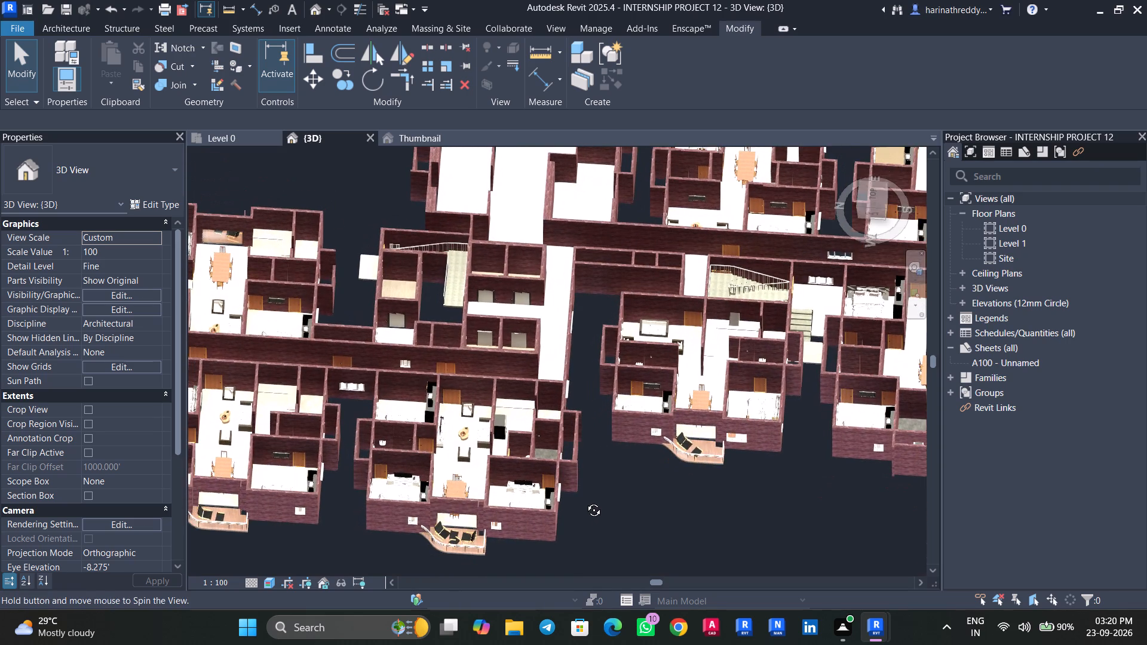
pyautogui.keyDown('shift'); pyautogui.moveTo(585, 501); pyautogui.dragTo(579, 499, button='middle'); pyautogui.keyUp('shift')
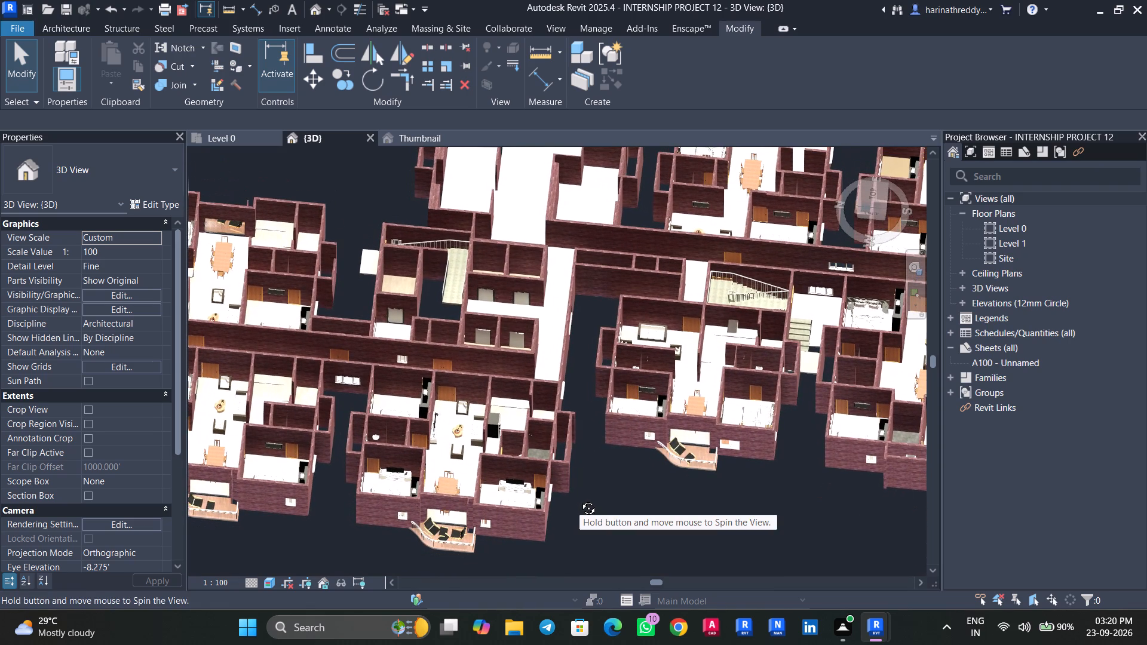
pyautogui.keyDown('shift'); pyautogui.moveTo(579, 499); pyautogui.dragTo(576, 499, button='middle'); pyautogui.keyUp('shift')
pyautogui.moveTo(572, 508); pyautogui.dragTo(657, 498, button='middle')
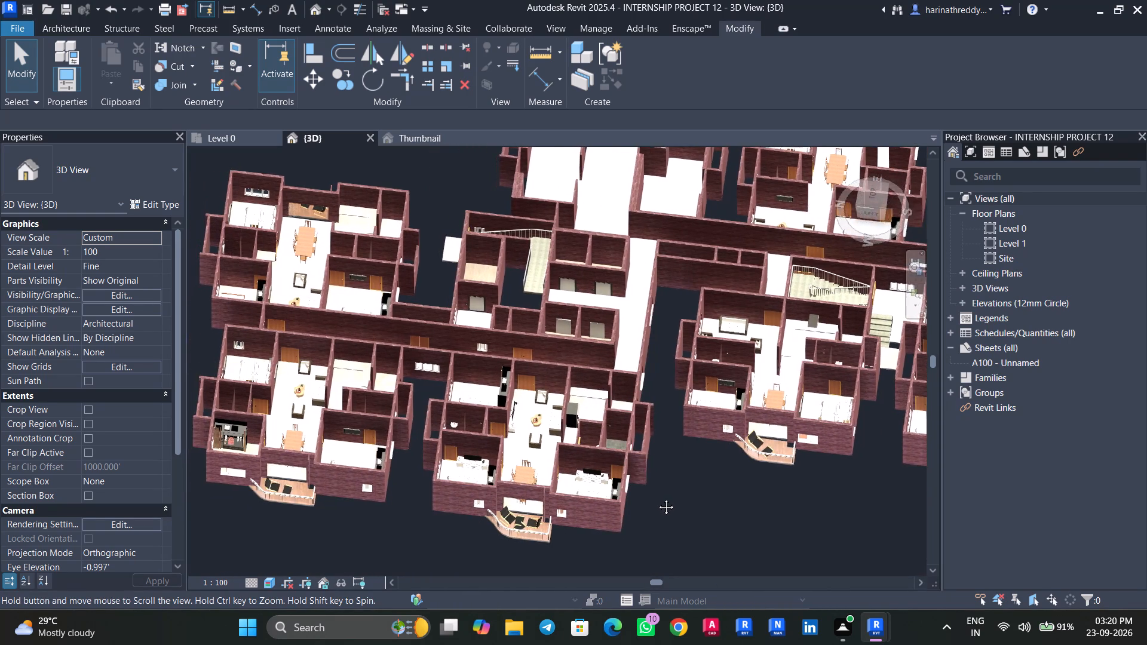
pyautogui.moveTo(657, 498); pyautogui.dragTo(660, 497, button='middle')
pyautogui.scroll(14, 336, 380)
pyautogui.moveTo(388, 359); pyautogui.dragTo(155, 409, button='middle')
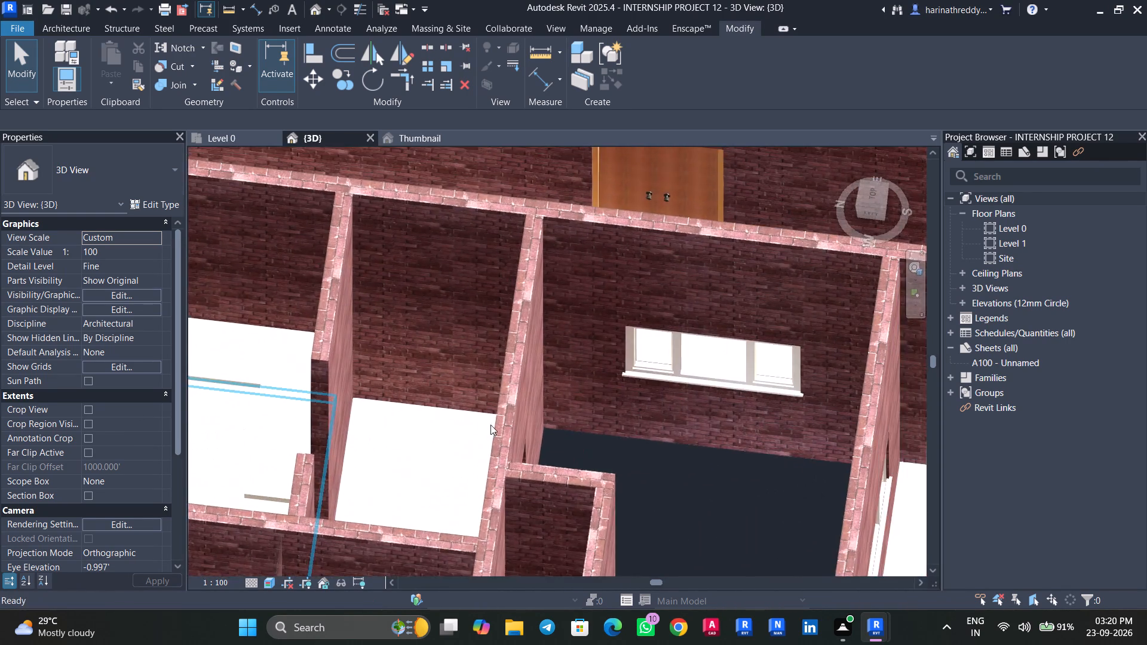
pyautogui.scroll(-9, 504, 425)
pyautogui.moveTo(818, 495); pyautogui.dragTo(588, 433, button='middle')
pyautogui.keyDown('shift'); pyautogui.scroll(1, 701, 439); pyautogui.keyUp('shift')
pyautogui.keyDown('shift'); pyautogui.moveTo(701, 437); pyautogui.dragTo(700, 416, button='middle'); pyautogui.keyUp('shift')
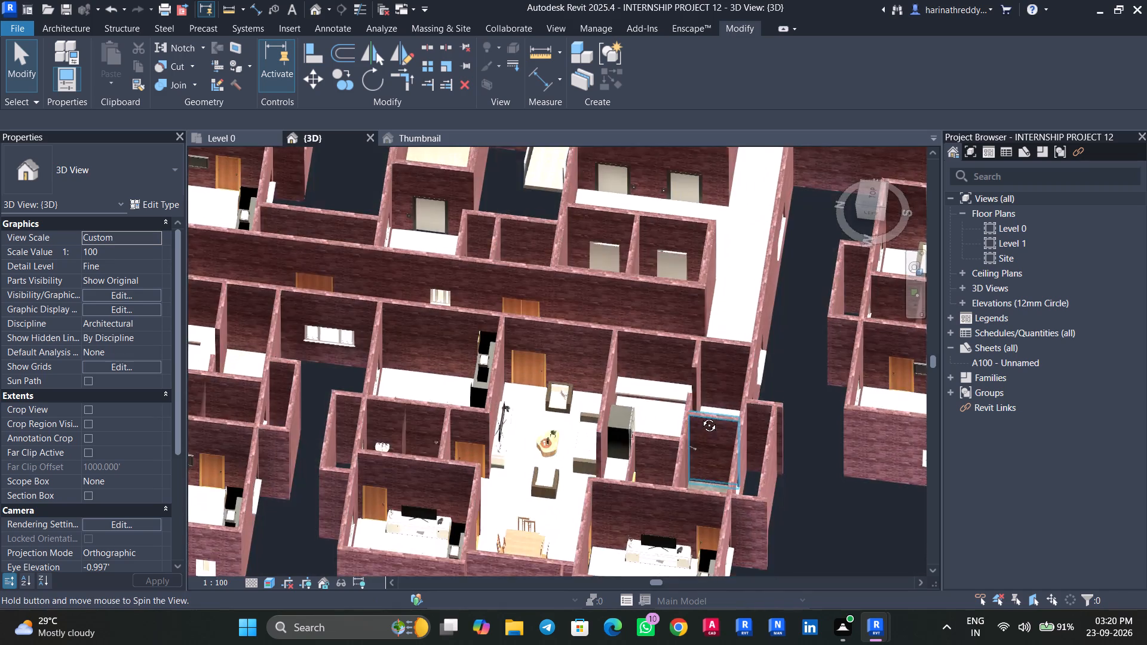
pyautogui.keyDown('shift'); pyautogui.moveTo(700, 416); pyautogui.dragTo(774, 502, button='middle'); pyautogui.keyUp('shift')
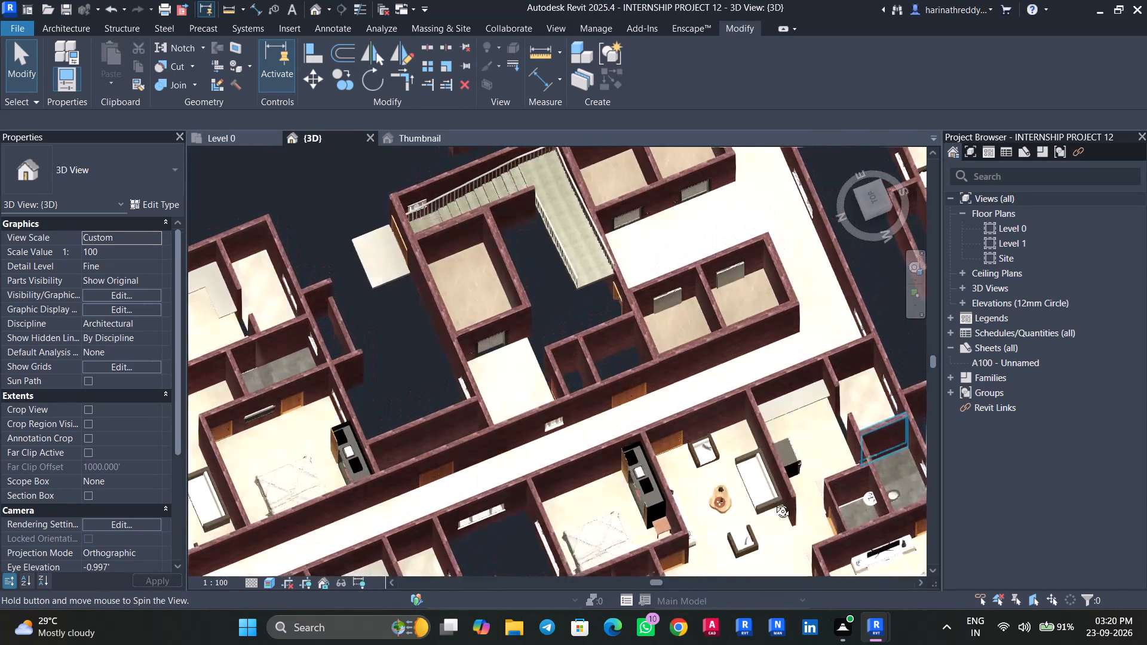
pyautogui.keyDown('shift'); pyautogui.moveTo(774, 502); pyautogui.dragTo(704, 490, button='middle'); pyautogui.keyUp('shift')
pyautogui.scroll(-5, 706, 483)
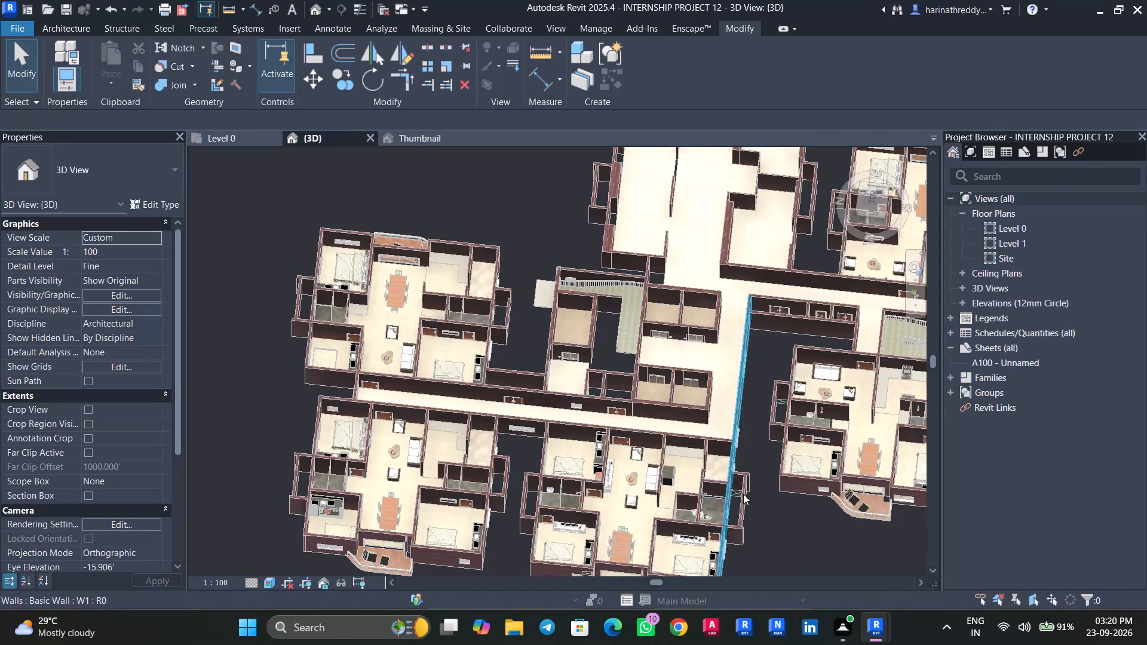
pyautogui.keyDown('shift'); pyautogui.moveTo(784, 509); pyautogui.dragTo(808, 462, button='middle'); pyautogui.keyUp('shift')
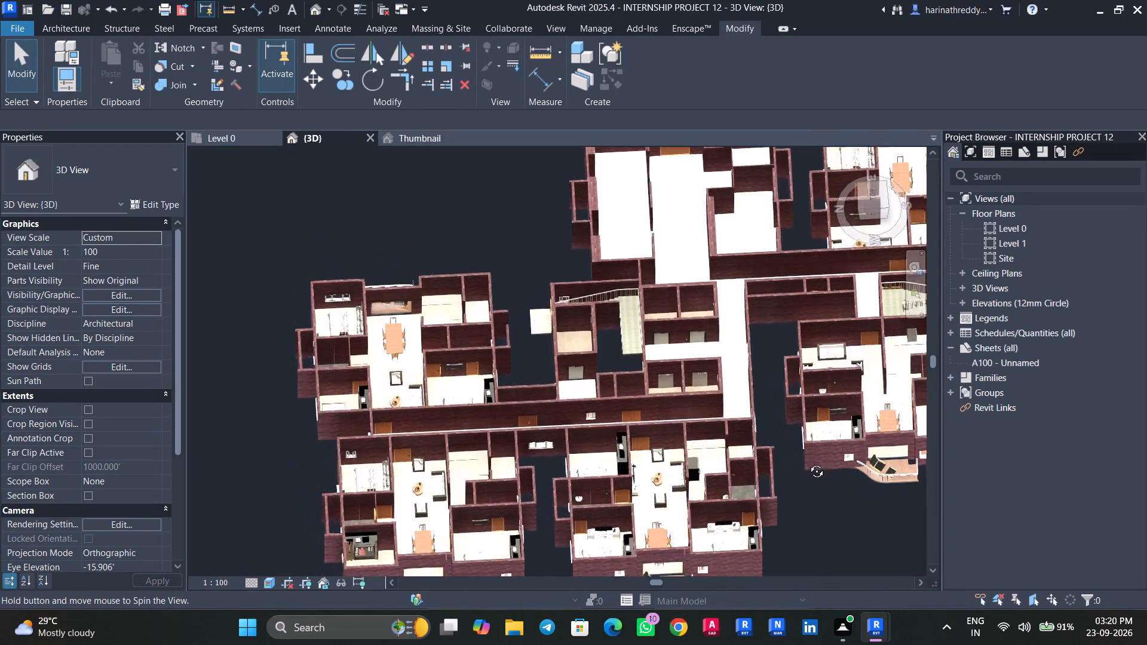
pyautogui.keyDown('shift'); pyautogui.moveTo(808, 462); pyautogui.dragTo(806, 428, button='middle'); pyautogui.keyUp('shift')
pyautogui.keyDown('shift'); pyautogui.scroll(1, 806, 428); pyautogui.keyUp('shift')
pyautogui.scroll(11, 442, 319)
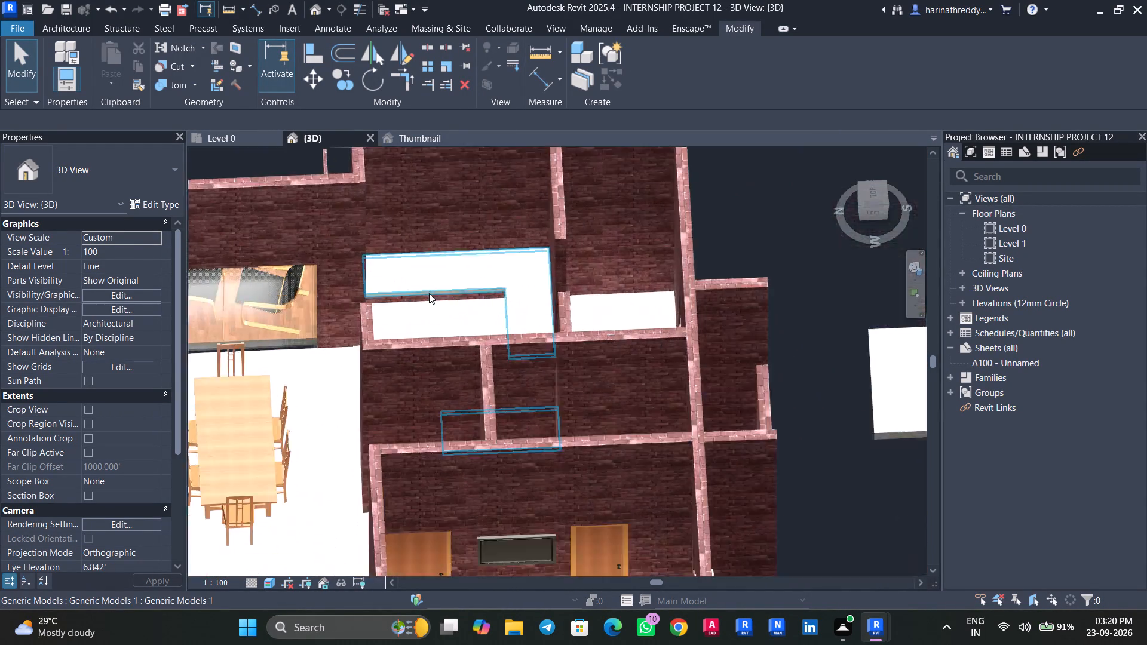
pyautogui.scroll(1, 429, 293)
pyautogui.scroll(-8, 409, 333)
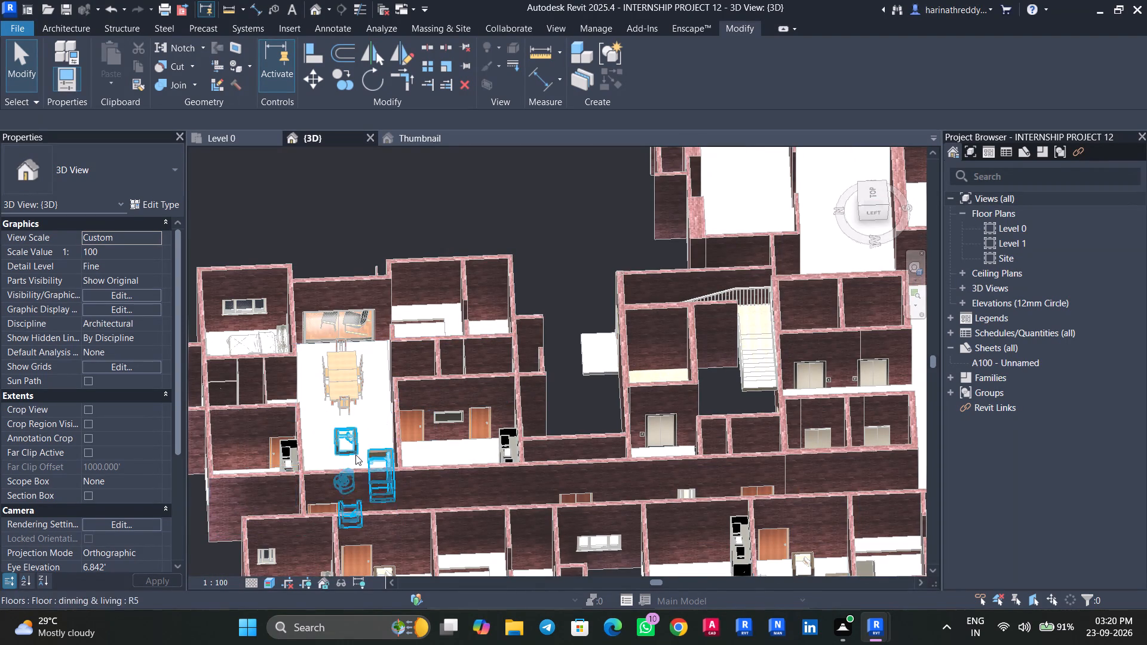
pyautogui.moveTo(360, 241); pyautogui.dragTo(440, 103, button='middle')
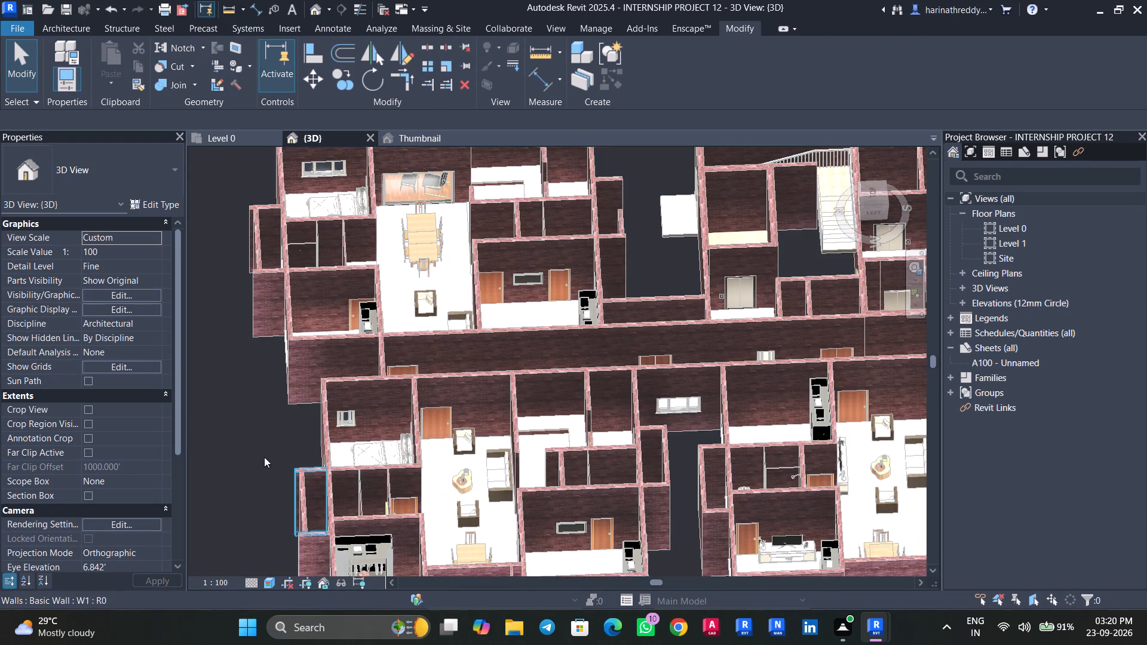
pyautogui.scroll(10, 525, 448)
pyautogui.moveTo(538, 445); pyautogui.dragTo(346, 329, button='middle')
pyautogui.scroll(-11, 344, 337)
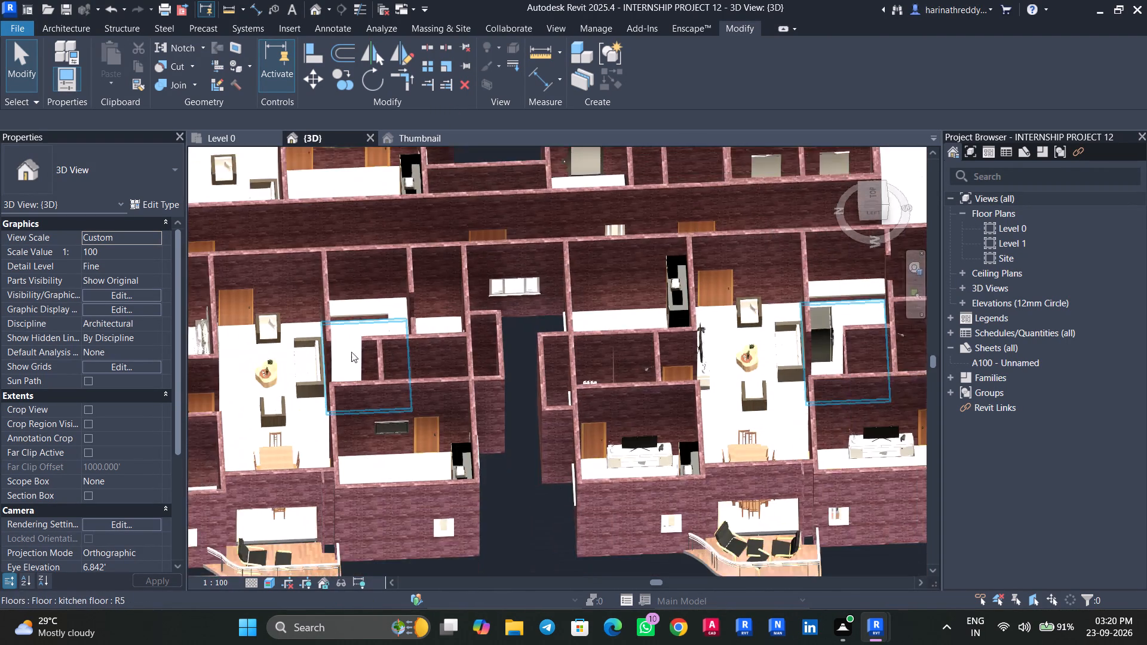
pyautogui.scroll(5, 752, 311)
pyautogui.moveTo(737, 327); pyautogui.dragTo(424, 408, button='middle')
pyautogui.scroll(-2, 417, 408)
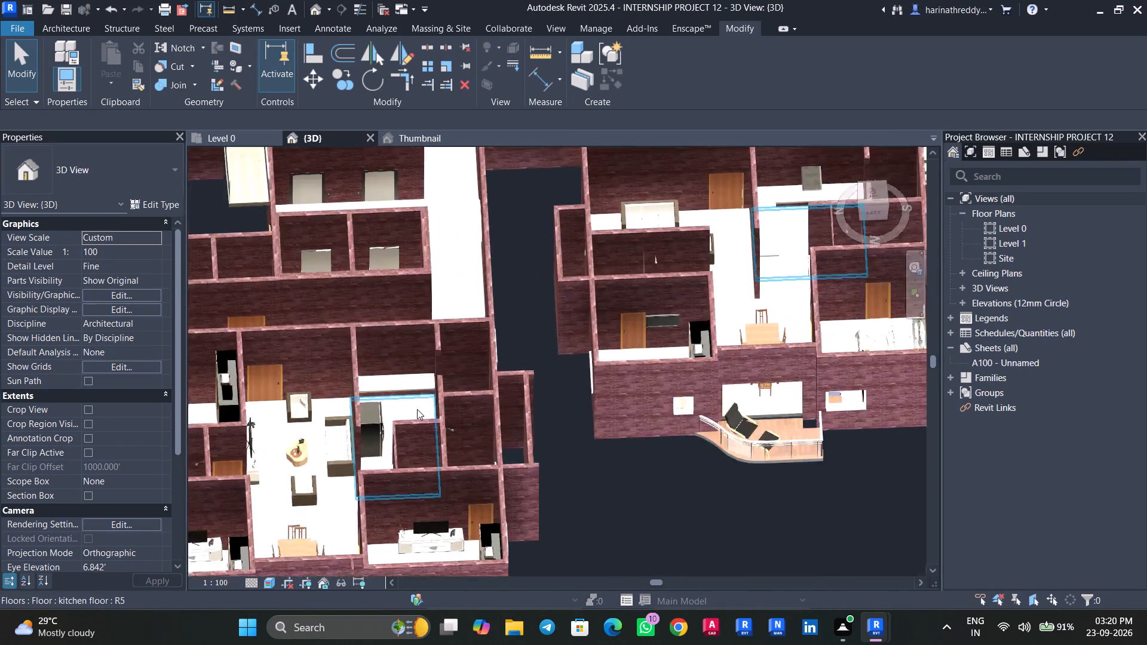
pyautogui.scroll(-5, 417, 409)
pyautogui.moveTo(630, 415); pyautogui.dragTo(631, 512, button='middle')
pyautogui.scroll(12, 659, 374)
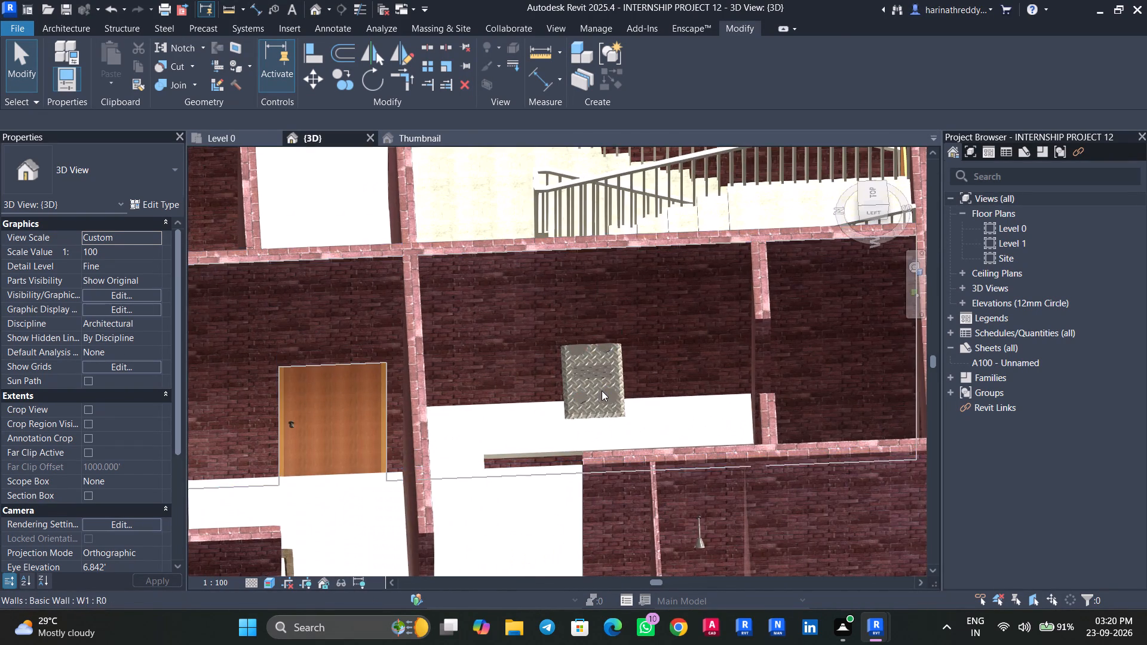
# Rotate unit 5's kitchen cooktop a quarter turn so its long side runs along the staircase-side counter.
pyautogui.click(602, 391)
pyautogui.press('space')
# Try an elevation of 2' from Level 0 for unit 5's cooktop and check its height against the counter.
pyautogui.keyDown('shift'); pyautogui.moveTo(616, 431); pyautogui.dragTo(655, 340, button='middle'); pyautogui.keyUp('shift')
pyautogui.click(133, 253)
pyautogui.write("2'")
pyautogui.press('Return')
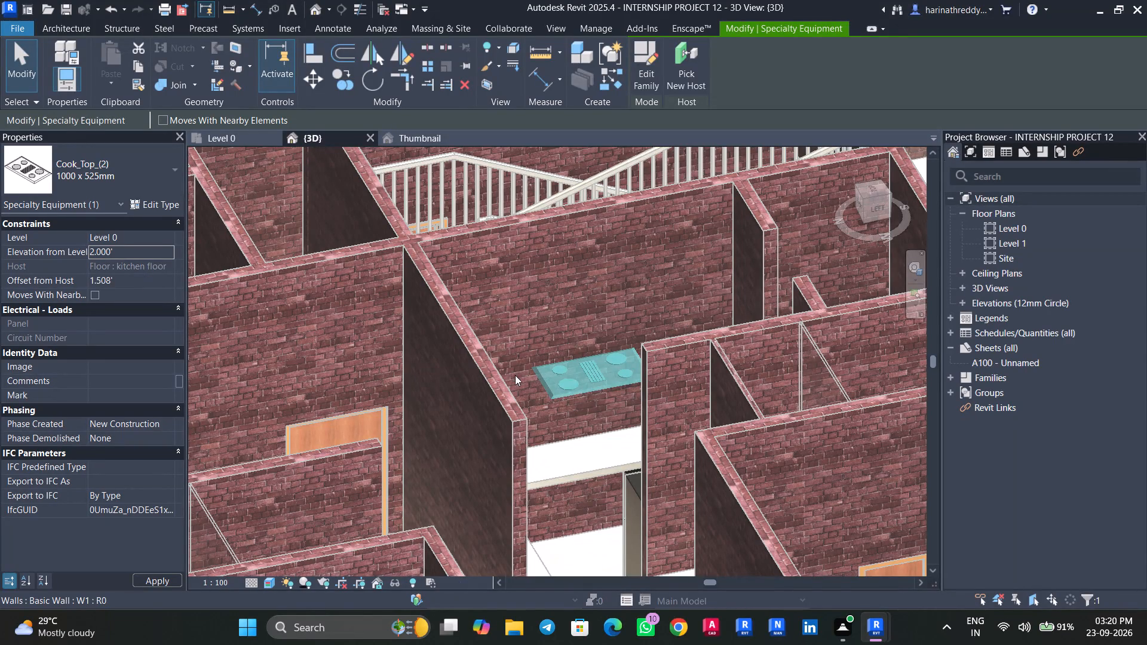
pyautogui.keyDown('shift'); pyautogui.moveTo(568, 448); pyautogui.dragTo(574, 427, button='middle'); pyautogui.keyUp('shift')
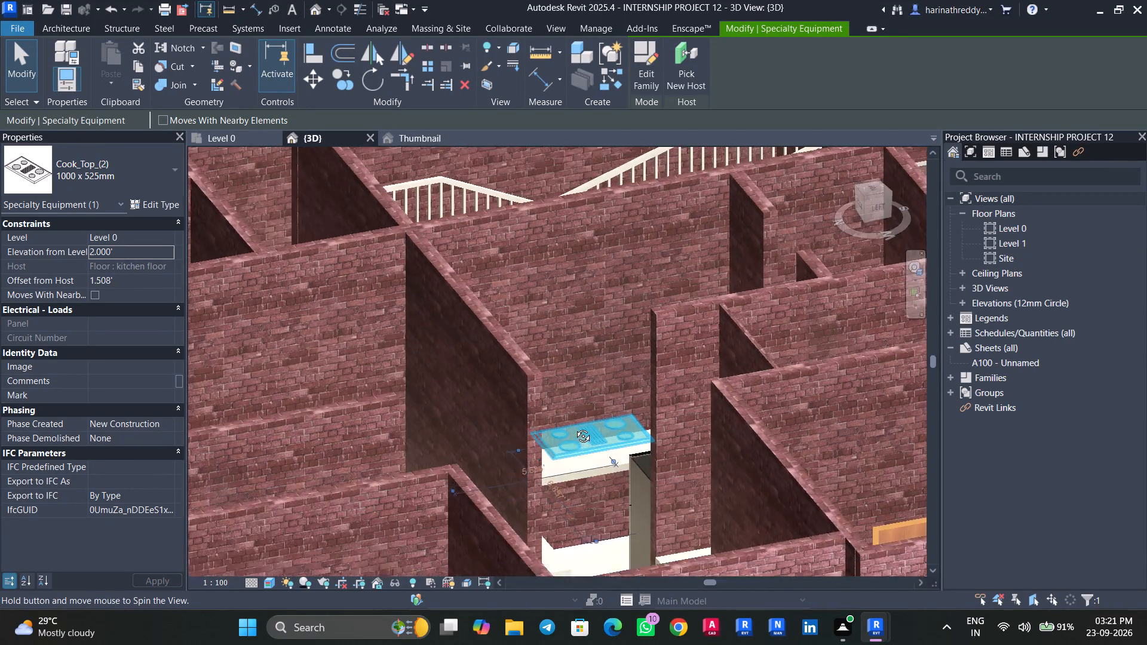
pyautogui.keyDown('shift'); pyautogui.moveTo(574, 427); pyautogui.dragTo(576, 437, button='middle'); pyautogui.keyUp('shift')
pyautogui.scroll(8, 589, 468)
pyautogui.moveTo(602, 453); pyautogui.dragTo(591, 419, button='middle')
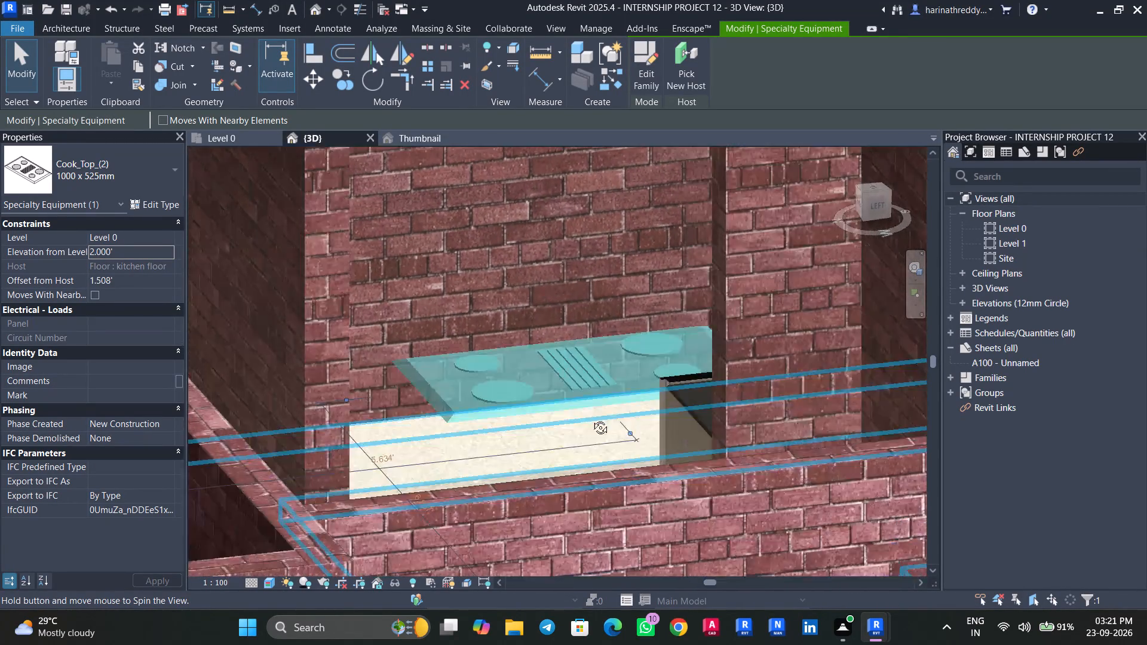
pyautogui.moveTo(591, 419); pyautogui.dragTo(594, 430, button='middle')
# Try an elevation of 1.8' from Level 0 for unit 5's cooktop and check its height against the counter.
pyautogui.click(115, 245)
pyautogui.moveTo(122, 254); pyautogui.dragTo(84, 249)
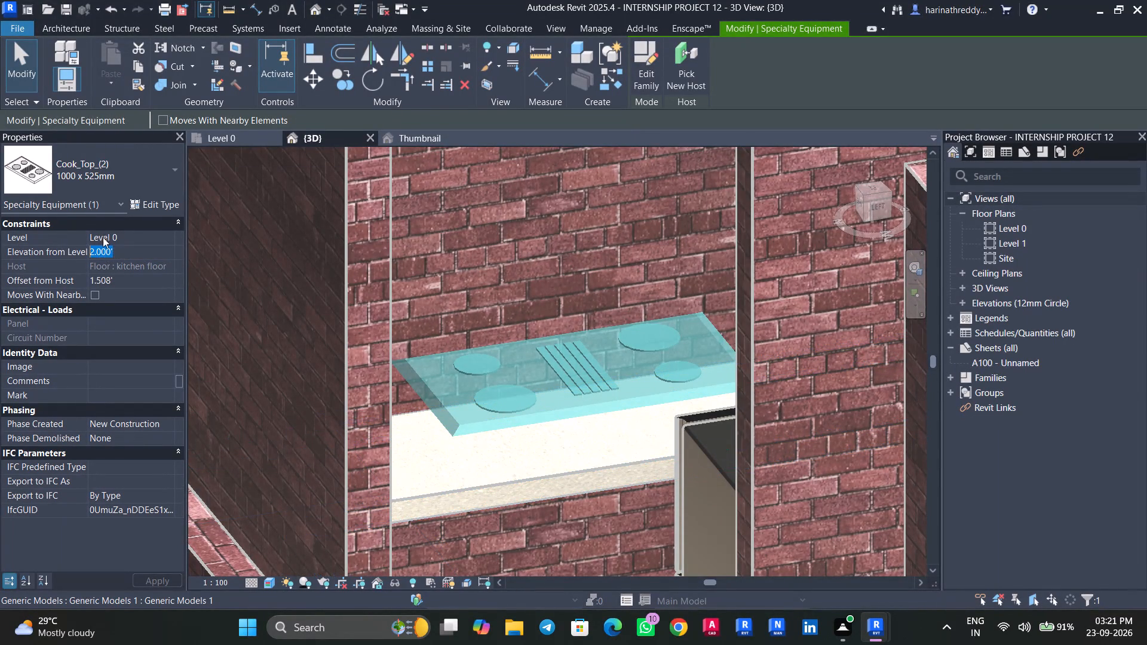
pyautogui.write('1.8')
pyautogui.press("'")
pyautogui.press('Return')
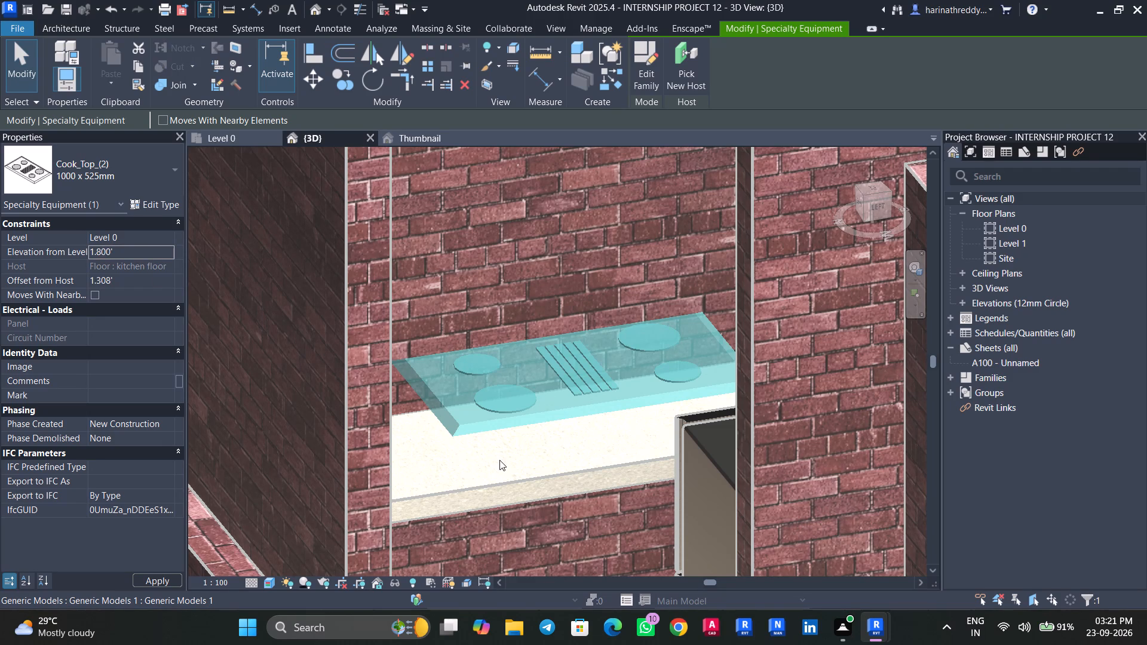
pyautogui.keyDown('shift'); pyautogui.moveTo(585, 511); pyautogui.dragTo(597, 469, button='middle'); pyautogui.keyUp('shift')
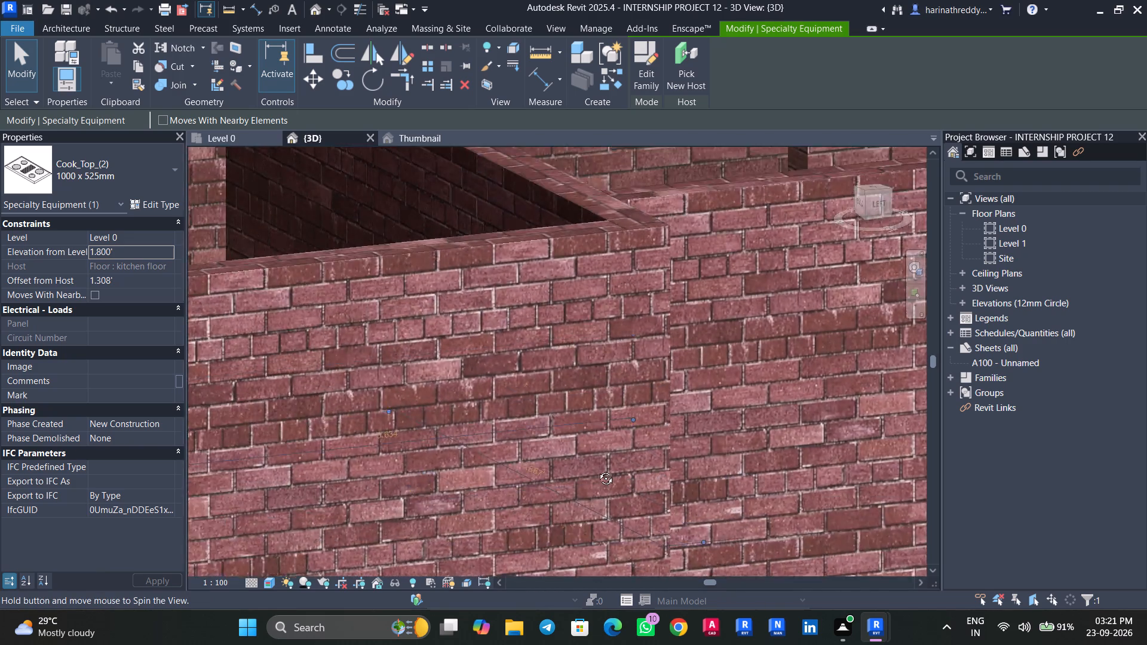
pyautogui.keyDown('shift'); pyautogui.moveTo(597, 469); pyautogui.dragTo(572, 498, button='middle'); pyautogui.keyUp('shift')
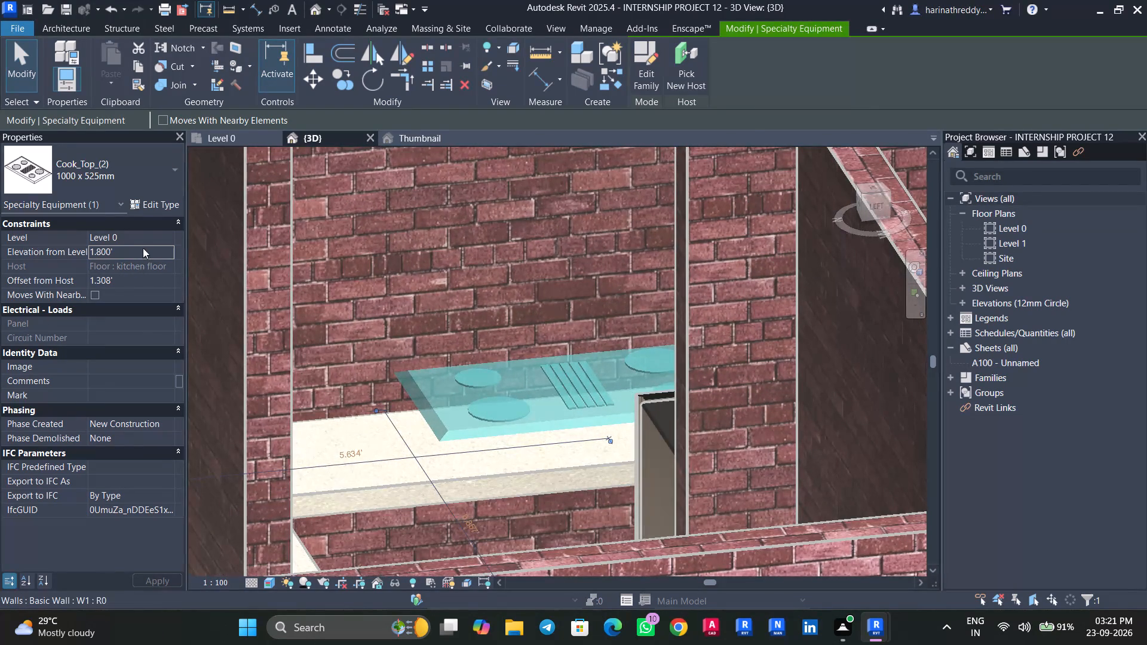
# Set the elevation from Level 0 of unit 5's cooktop to 1.5' and check how it sits on the counter.
pyautogui.click(143, 248)
pyautogui.write("1.5'")
pyautogui.press('Return')
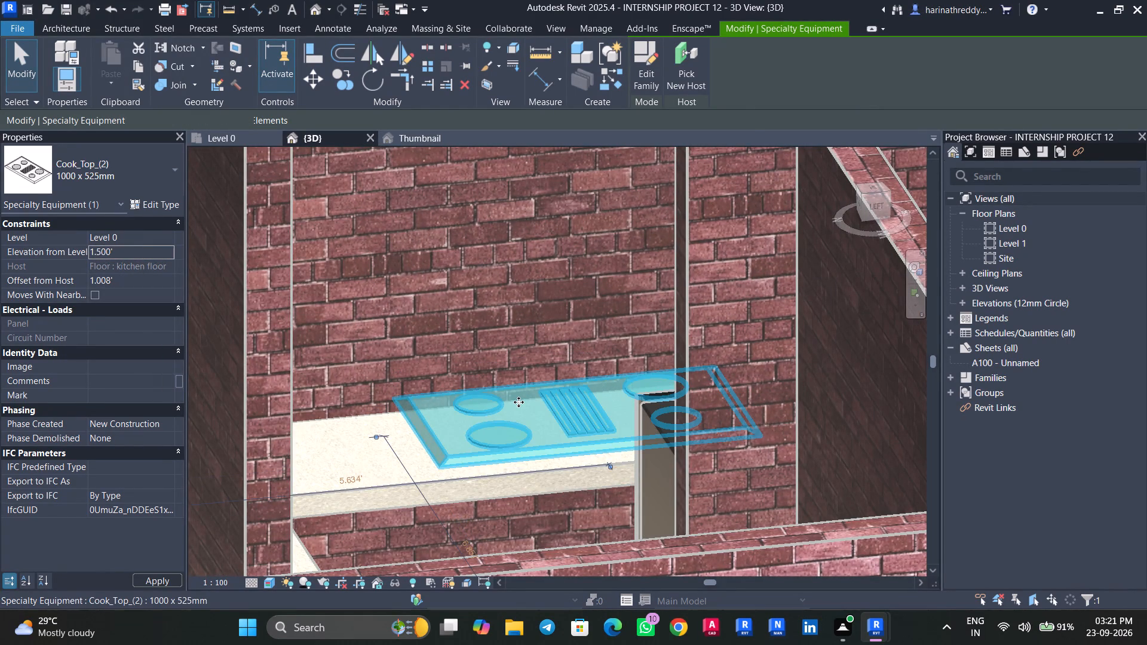
pyautogui.keyDown('shift'); pyautogui.moveTo(557, 485); pyautogui.dragTo(569, 486, button='middle'); pyautogui.keyUp('shift')
pyautogui.press('Escape')
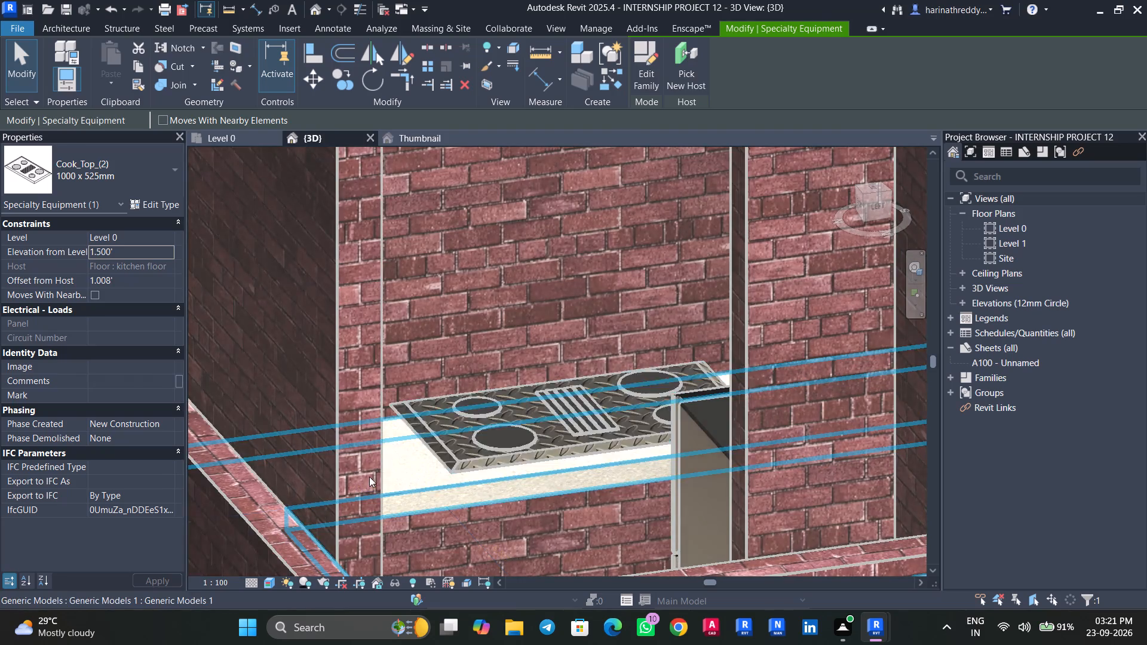
pyautogui.scroll(-8, 456, 469)
pyautogui.keyDown('shift'); pyautogui.moveTo(453, 421); pyautogui.dragTo(479, 640, button='middle'); pyautogui.keyUp('shift')
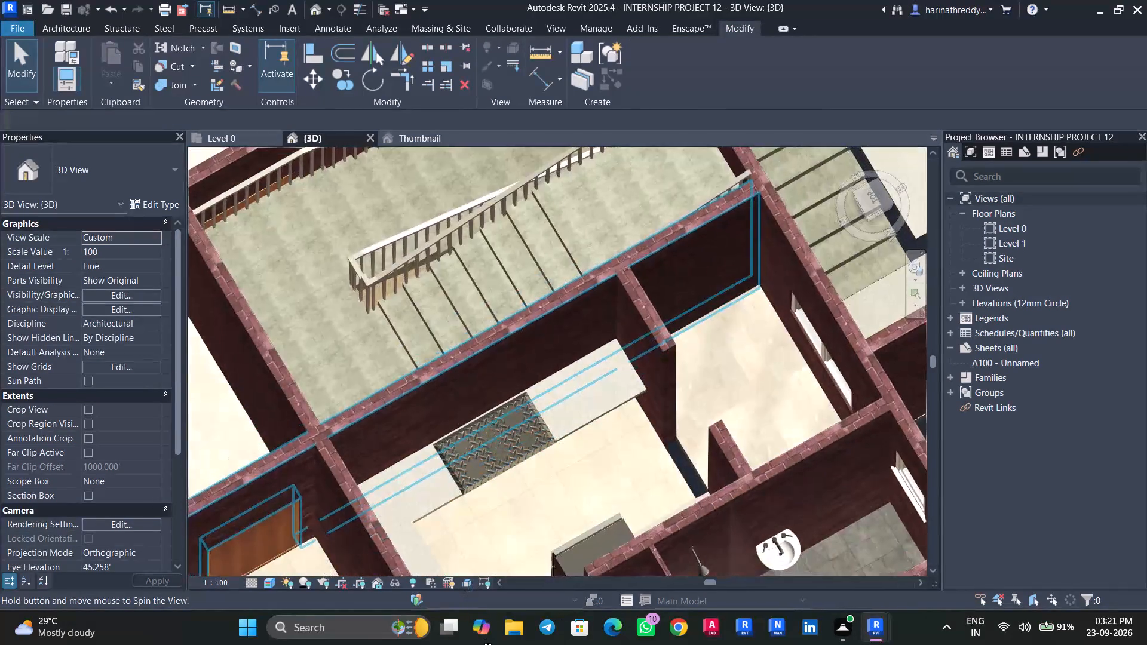
pyautogui.keyDown('shift'); pyautogui.moveTo(479, 640); pyautogui.dragTo(454, 579, button='middle'); pyautogui.keyUp('shift')
# On the Level 0 plan, ready a new 1000 x 525mm cooktop for unit 4's kitchen with a 1.5' elevation from level.
pyautogui.click(225, 130)
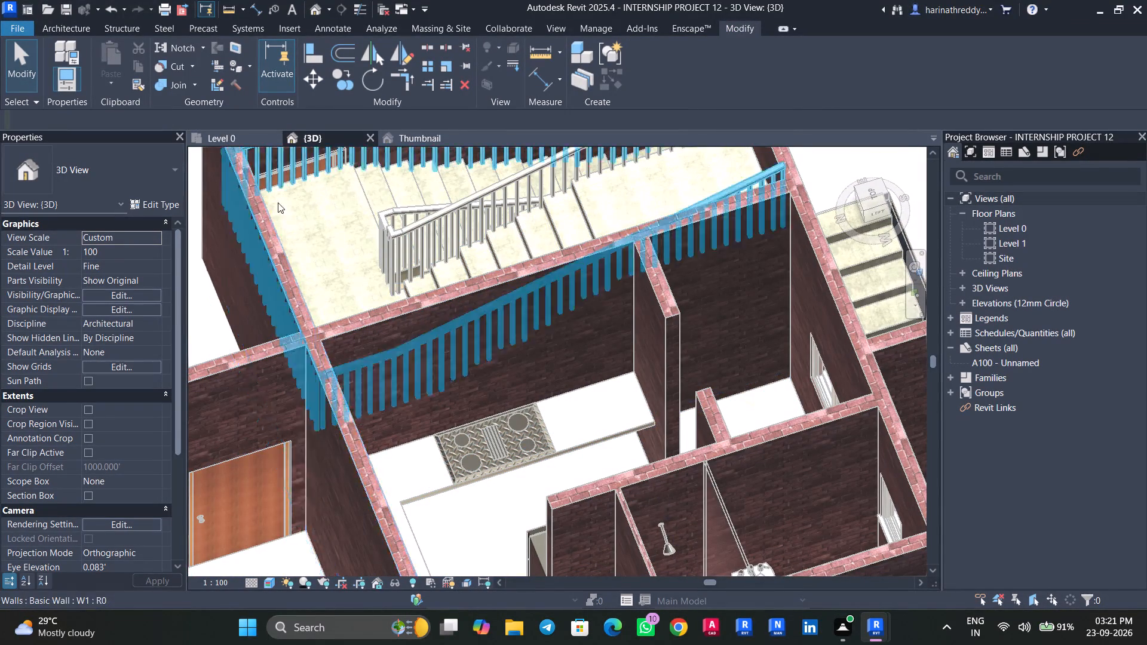
pyautogui.click(240, 139)
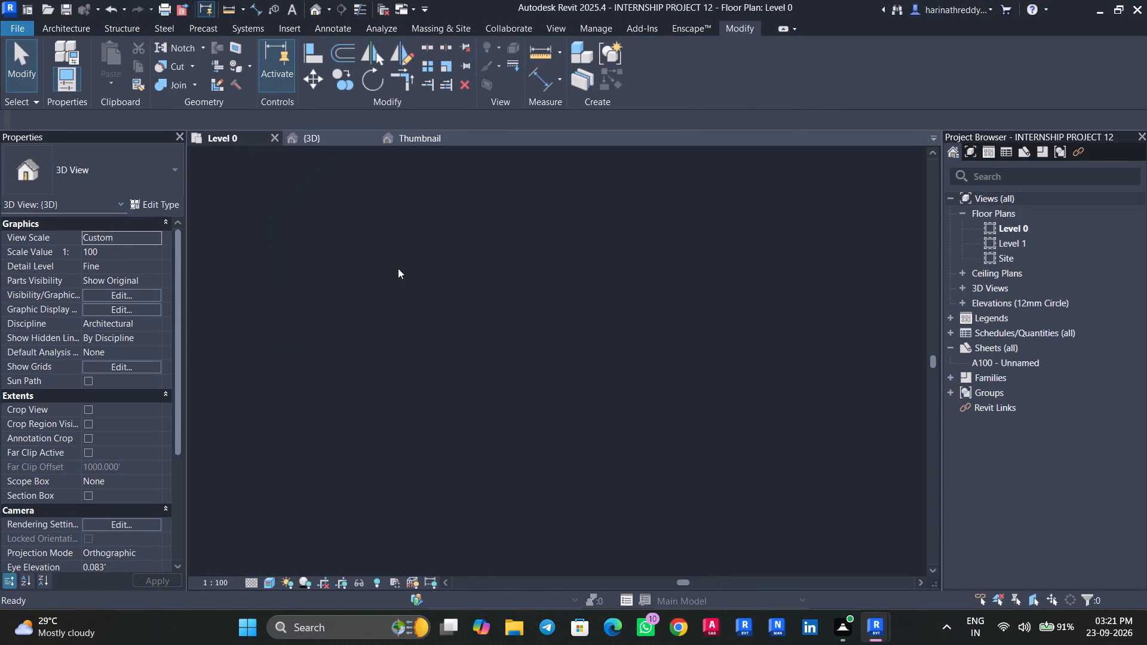
pyautogui.press('Tab')
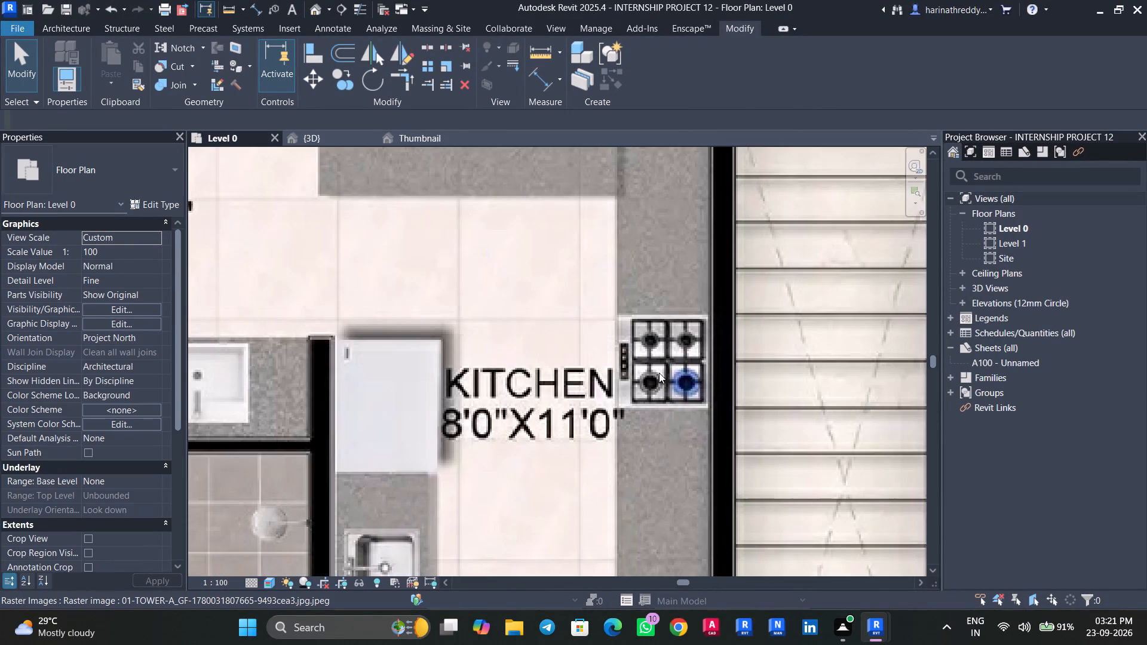
pyautogui.scroll(-8, 659, 373)
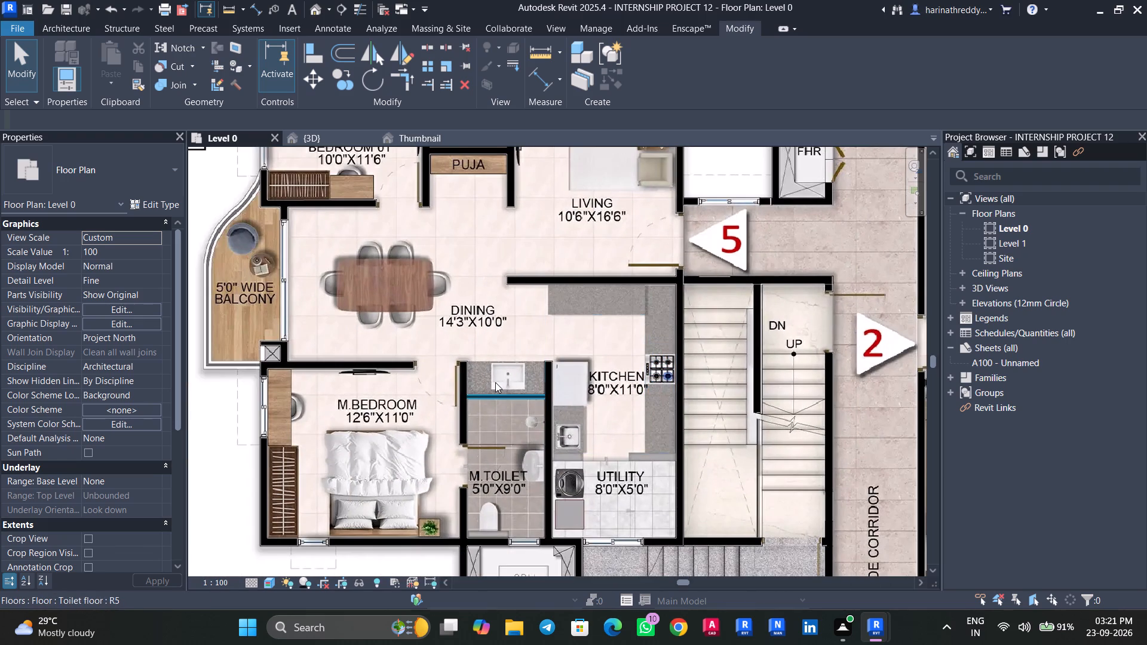
pyautogui.scroll(-8, 495, 382)
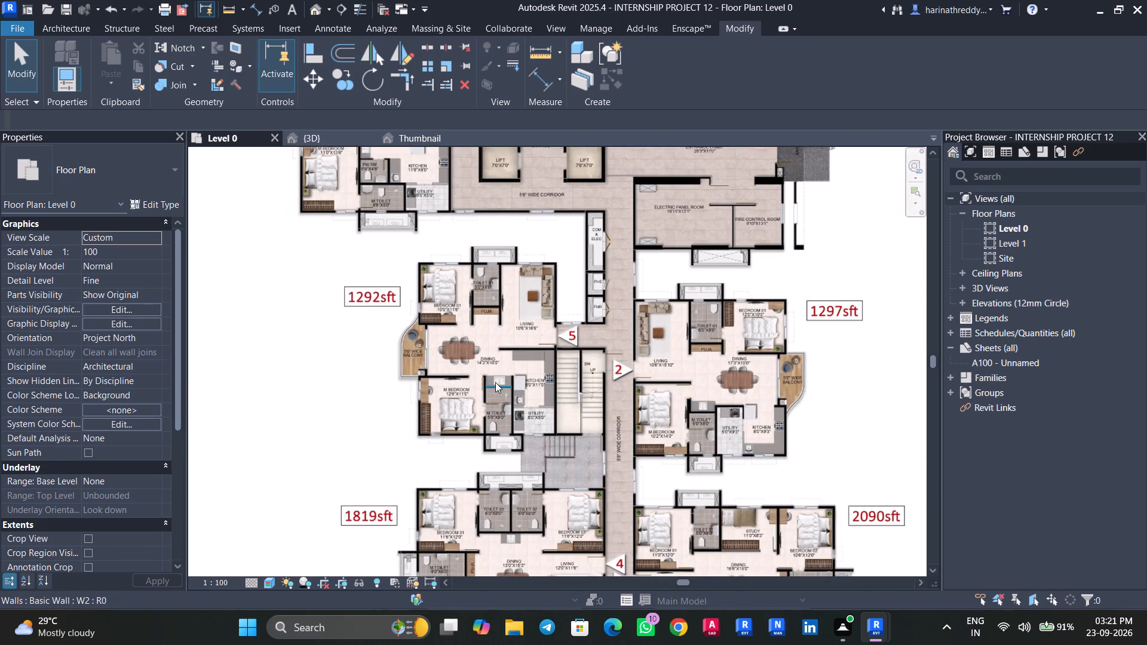
pyautogui.scroll(-3, 495, 382)
pyautogui.moveTo(526, 394); pyautogui.dragTo(520, 272, button='middle')
pyautogui.scroll(6, 551, 443)
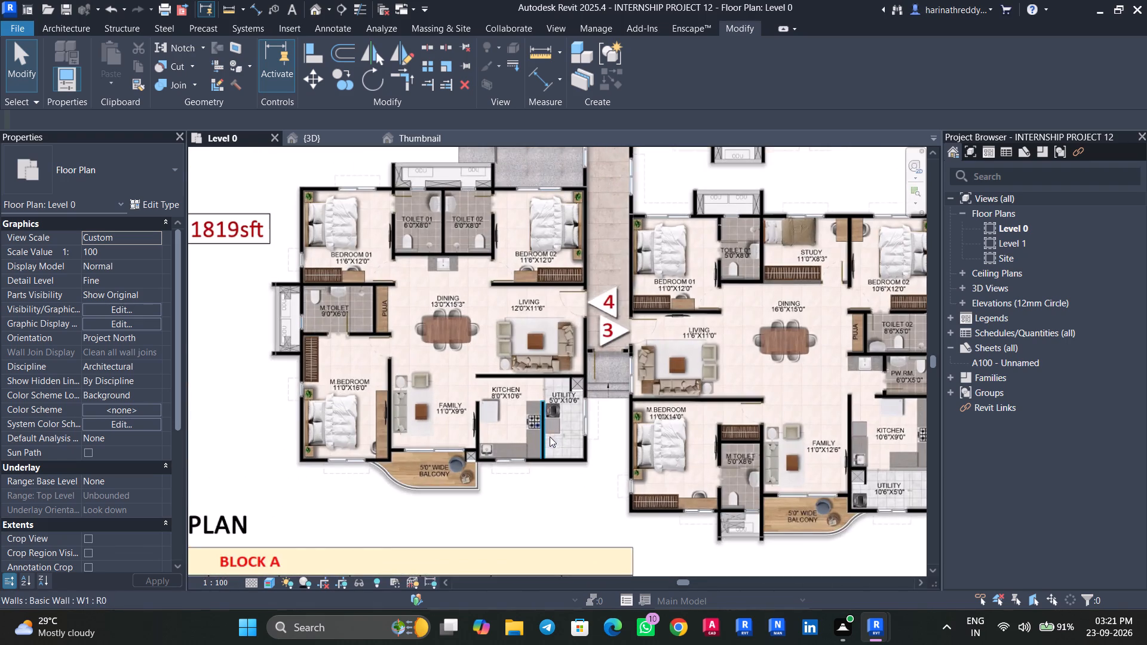
pyautogui.scroll(11, 520, 438)
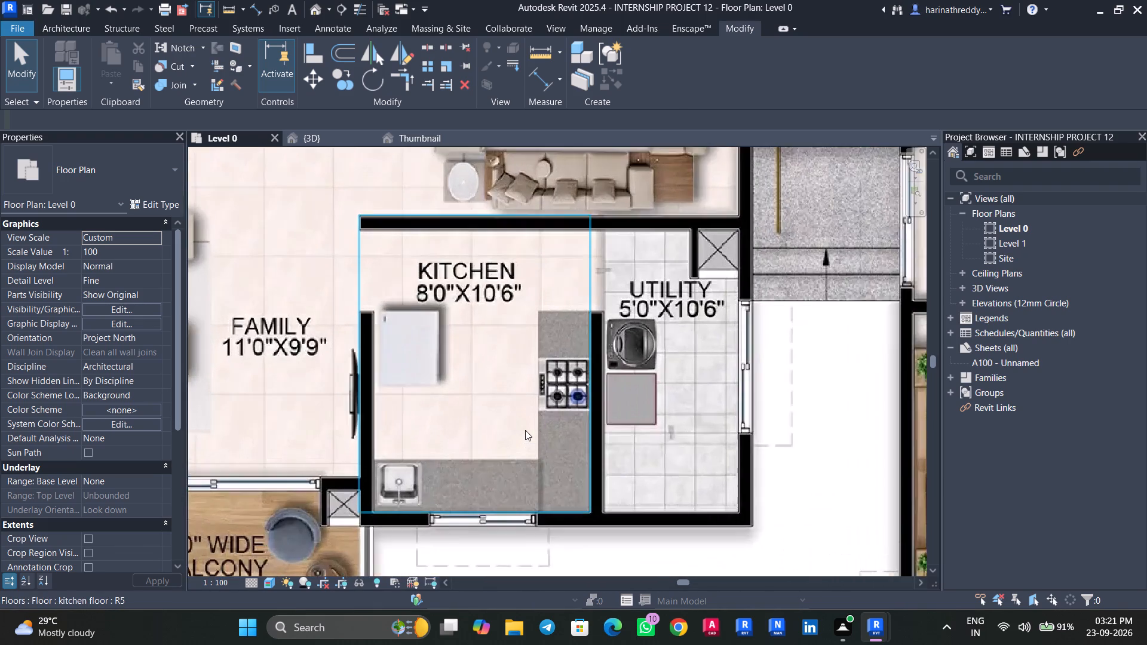
pyautogui.write('cm')
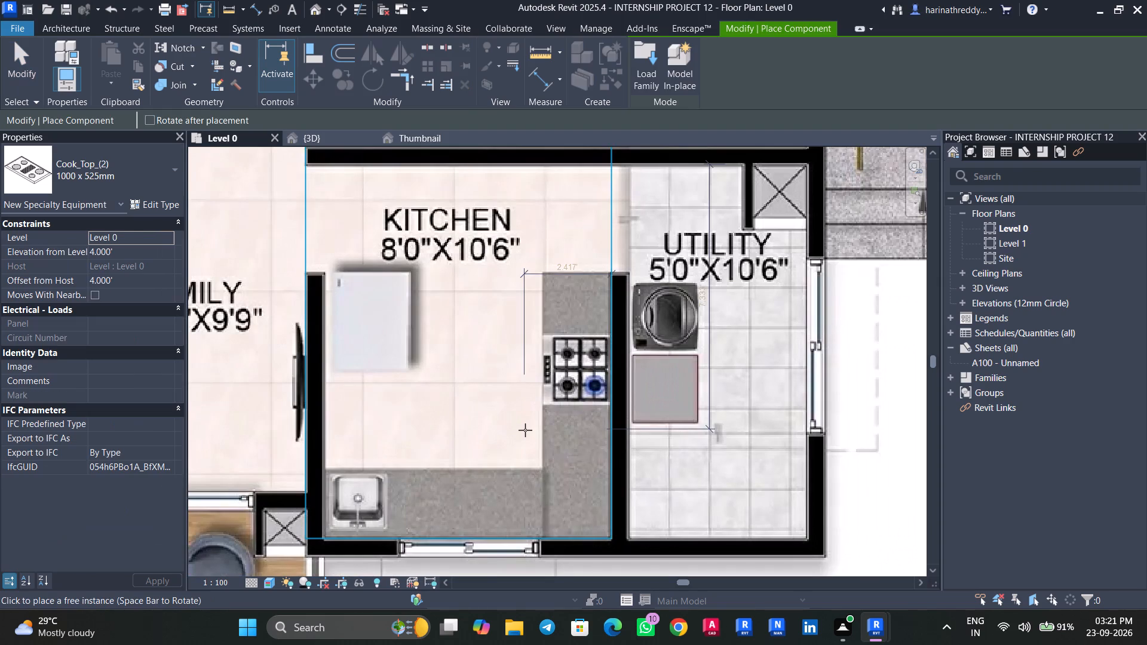
pyautogui.click(146, 250)
pyautogui.press('1')
pyautogui.write(".5'")
pyautogui.press('Return')
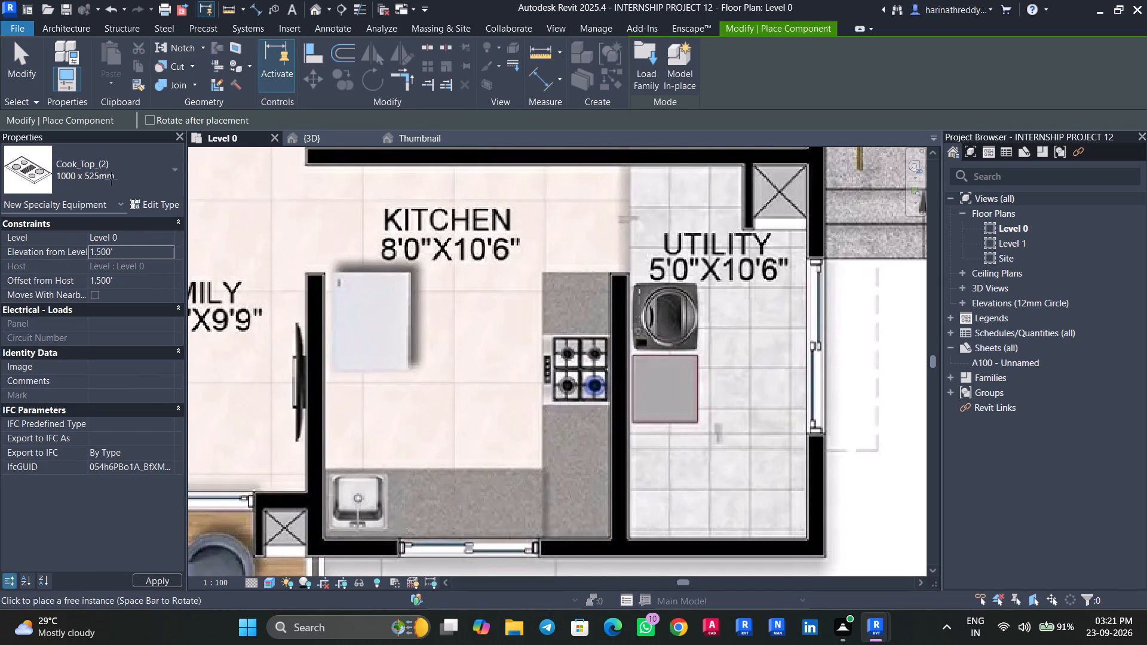
# Switch the cooktop to the 0915 x 500mm type and place it, rotated a quarter turn, on unit 4's utility-side kitchen counter.
pyautogui.click(100, 179)
pyautogui.click(107, 179)
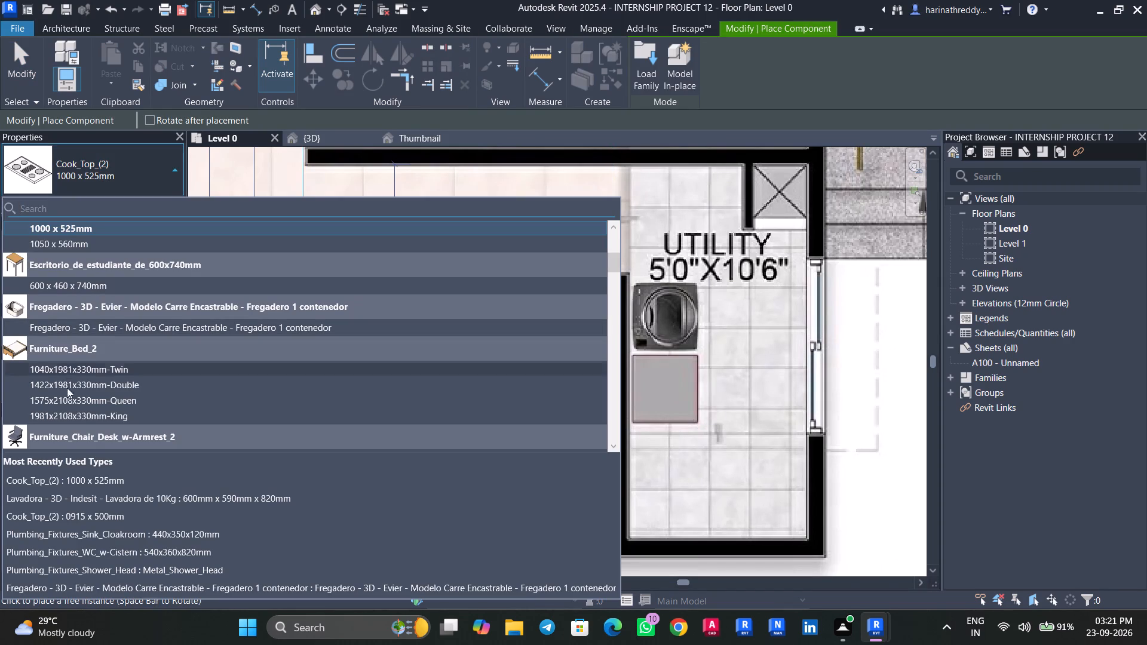
pyautogui.scroll(3, 113, 356)
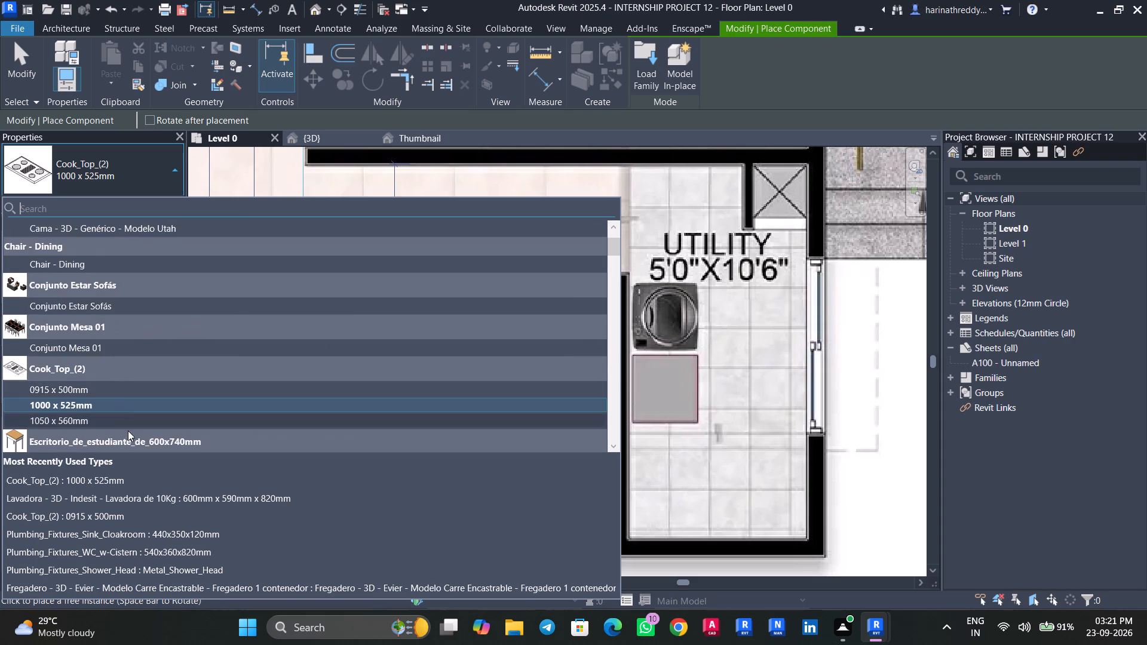
pyautogui.click(113, 392)
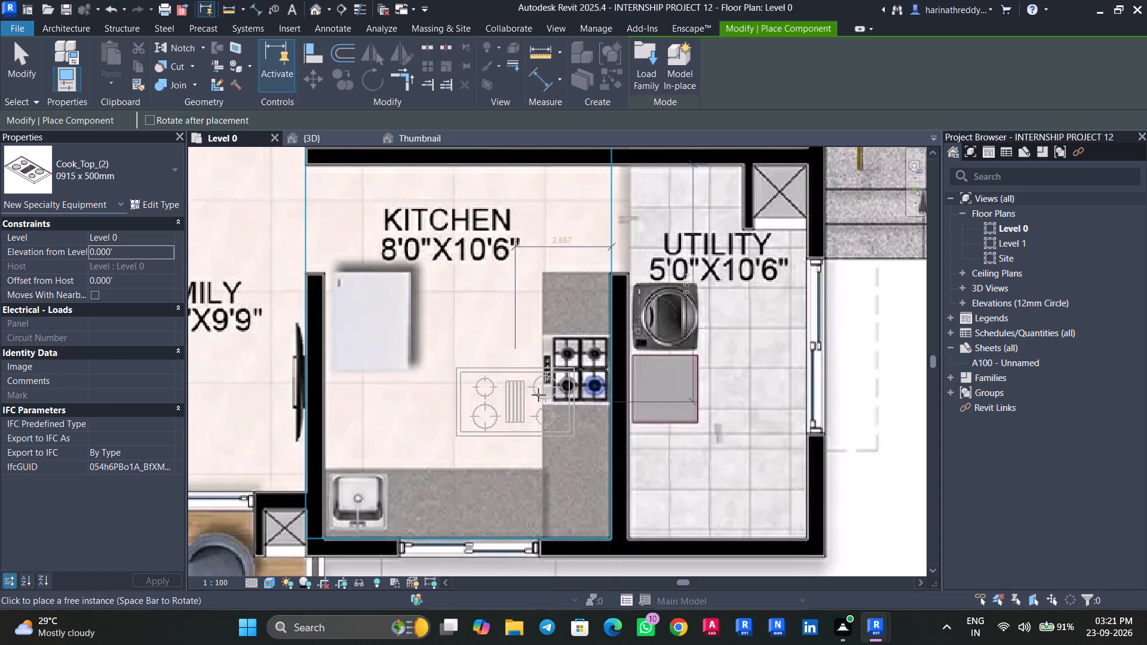
pyautogui.press('space')
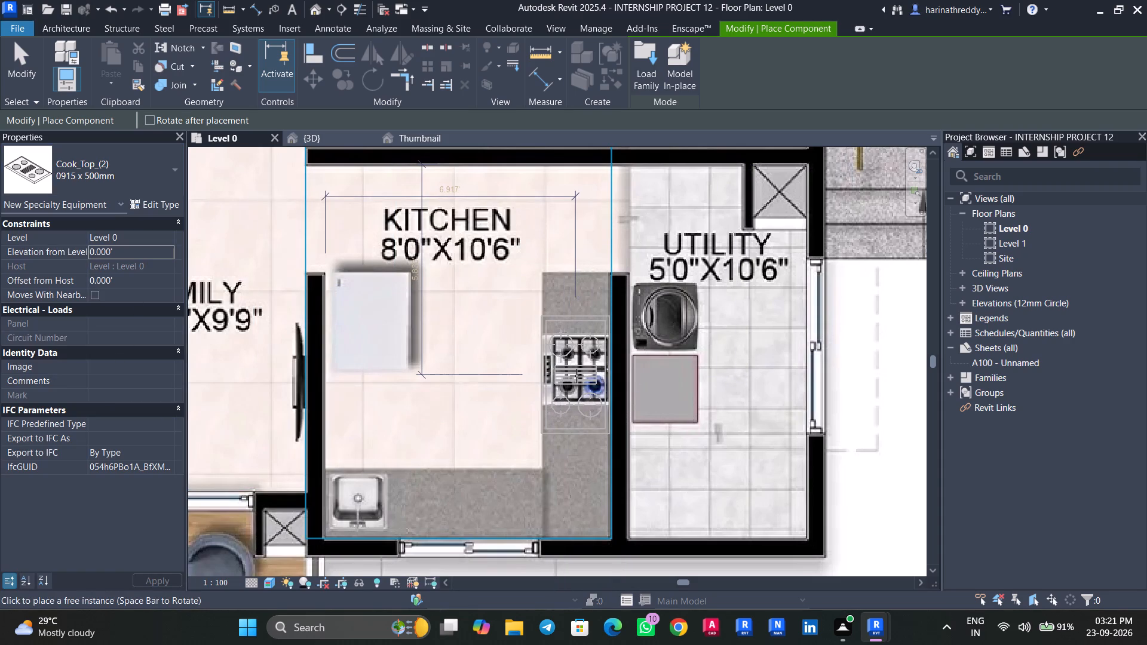
pyautogui.click(576, 376)
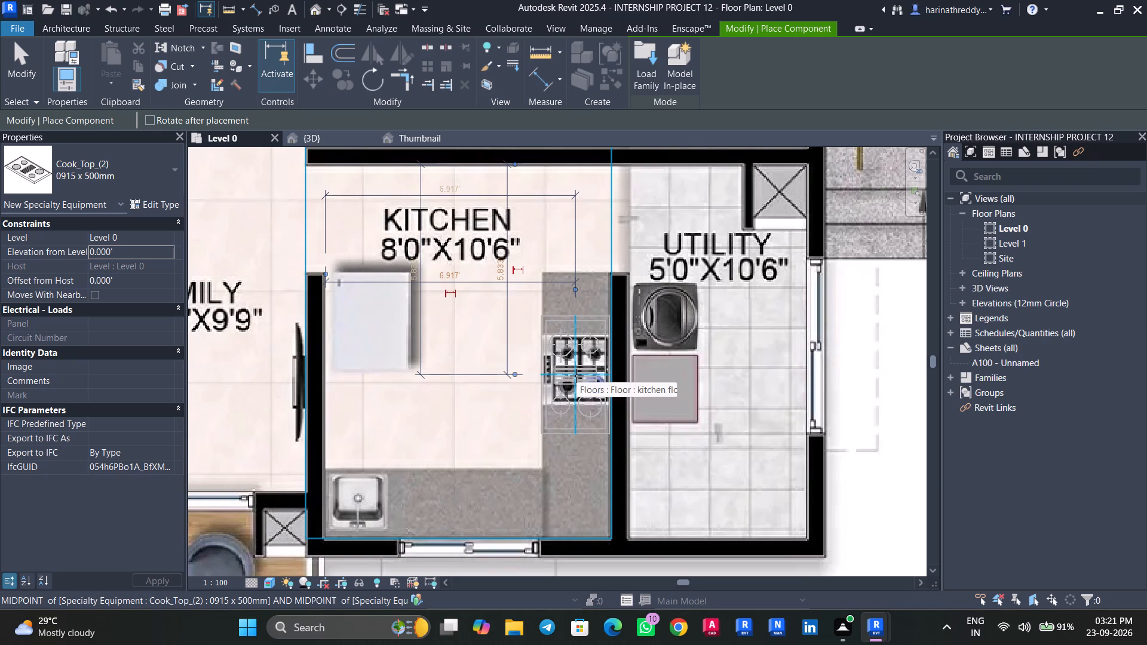
# Place another 0915 x 500mm cooktop over the stove symbol on the outer-wall counter of unit 3's 10'6"X9'0" kitchen.
pyautogui.scroll(1, 576, 376)
pyautogui.scroll(-15, 576, 376)
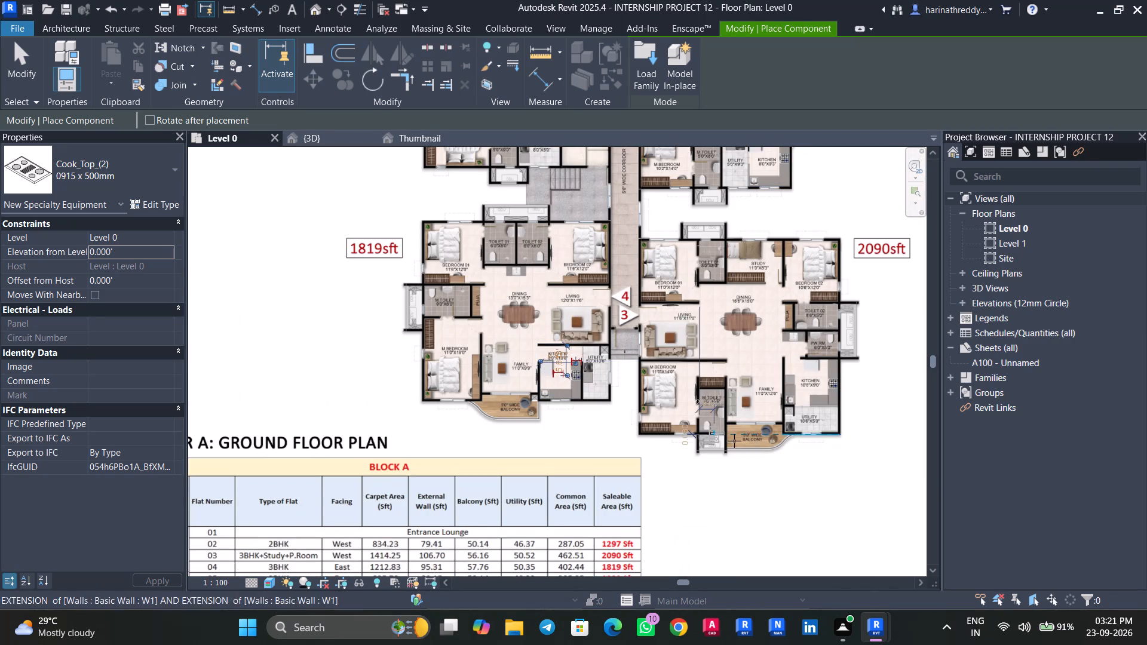
pyautogui.scroll(16, 830, 385)
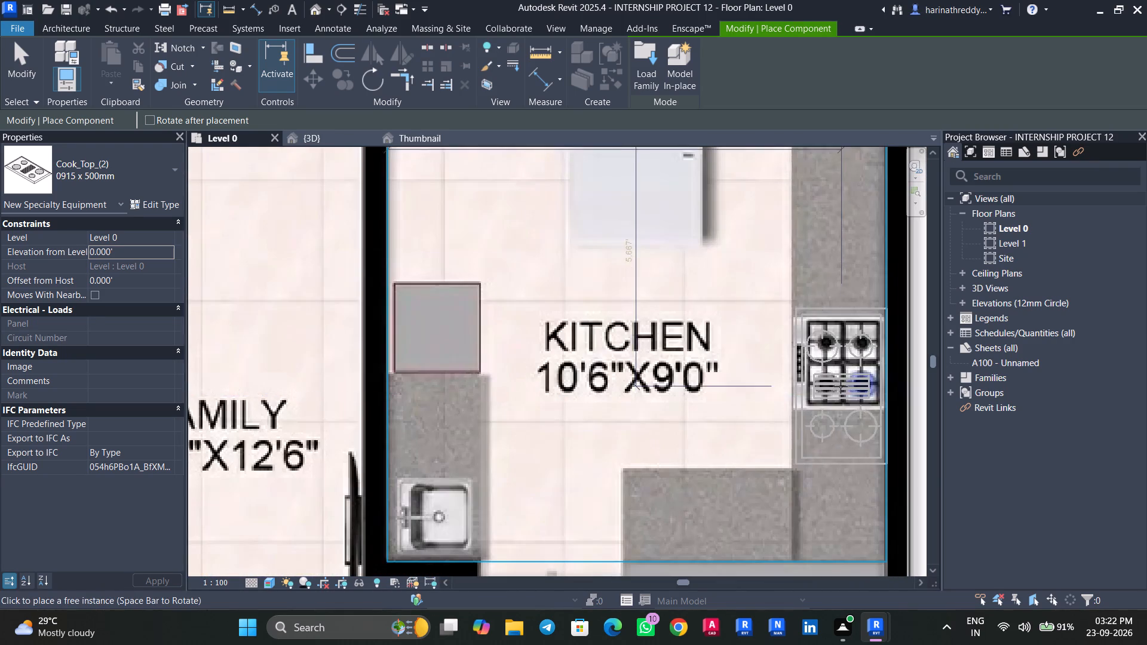
pyautogui.click(839, 357)
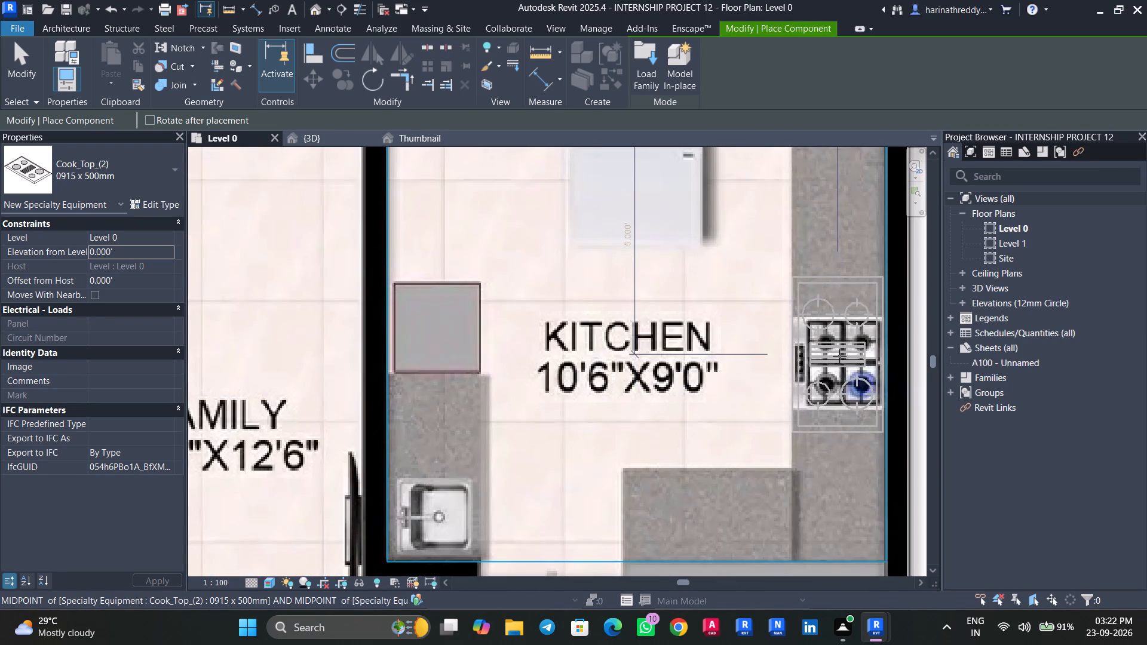
# Place a 0915 x 500mm cooktop over the stove symbol on the outer-wall counter of unit 2's 8'0"X9'3" kitchen.
pyautogui.scroll(-17, 839, 356)
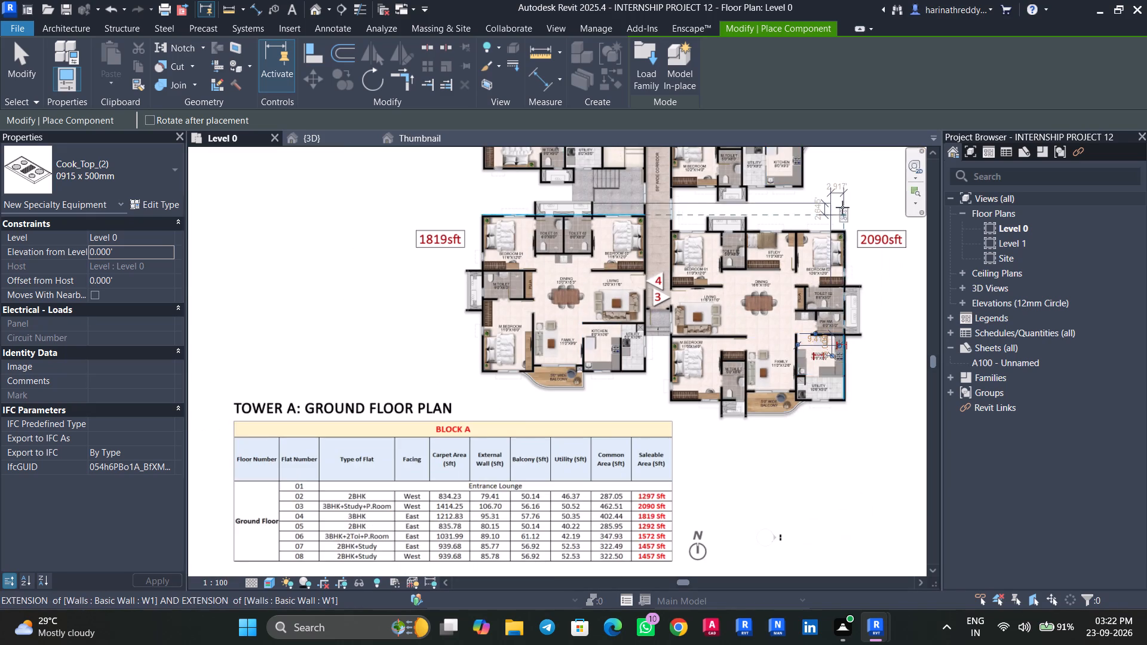
pyautogui.moveTo(839, 190); pyautogui.dragTo(799, 483, button='middle')
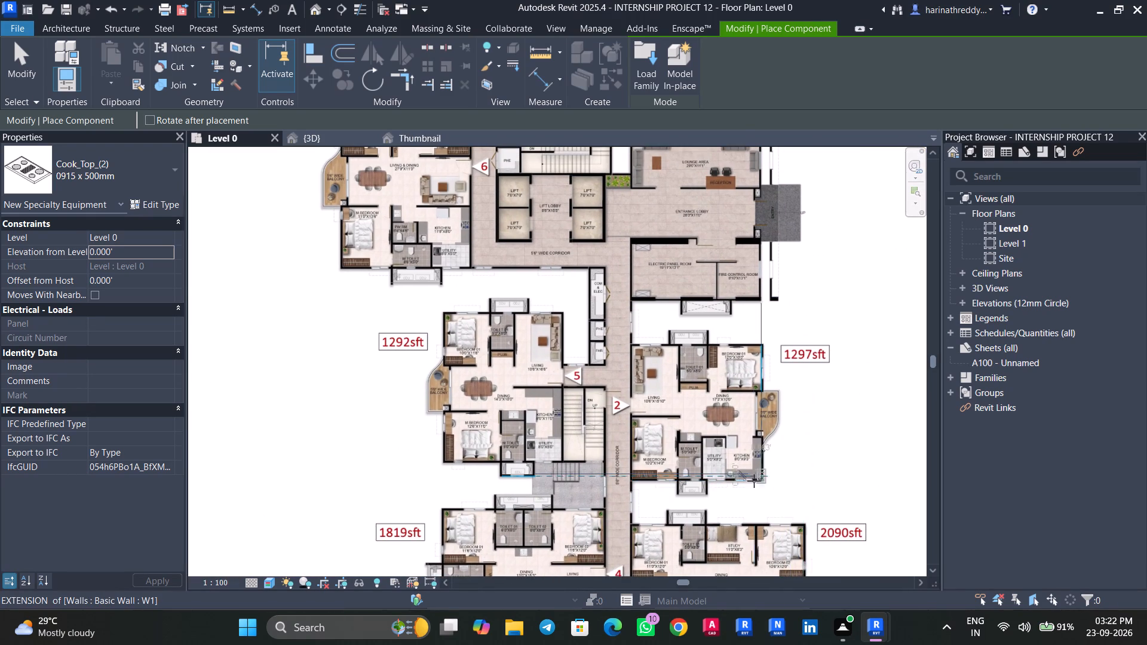
pyautogui.scroll(14, 757, 468)
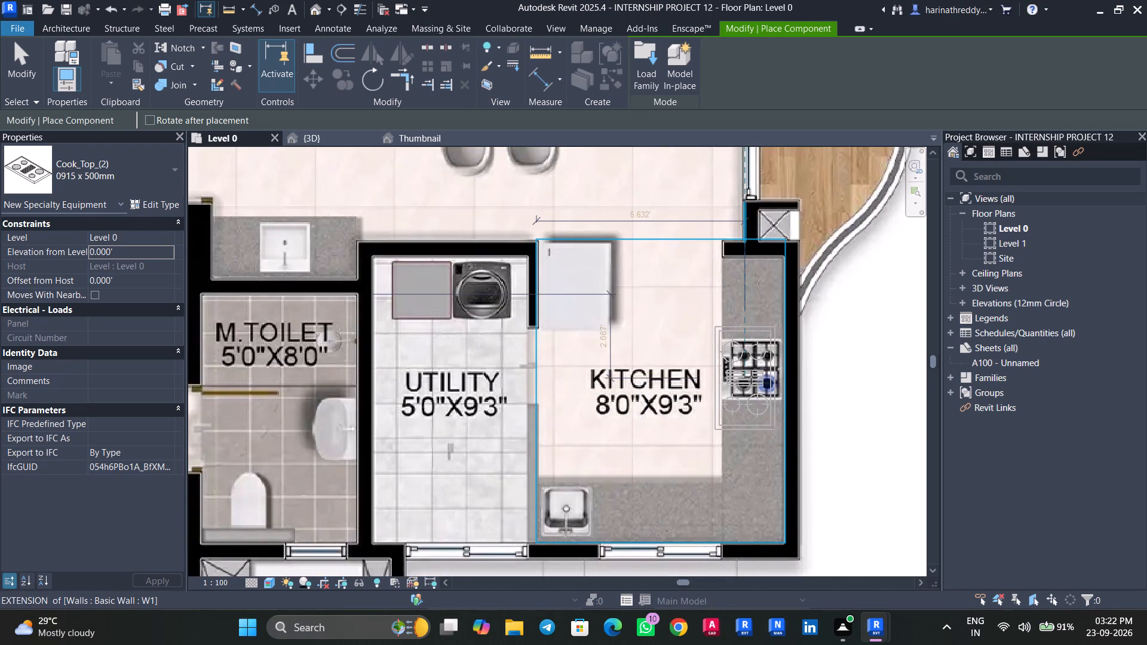
pyautogui.scroll(4, 751, 377)
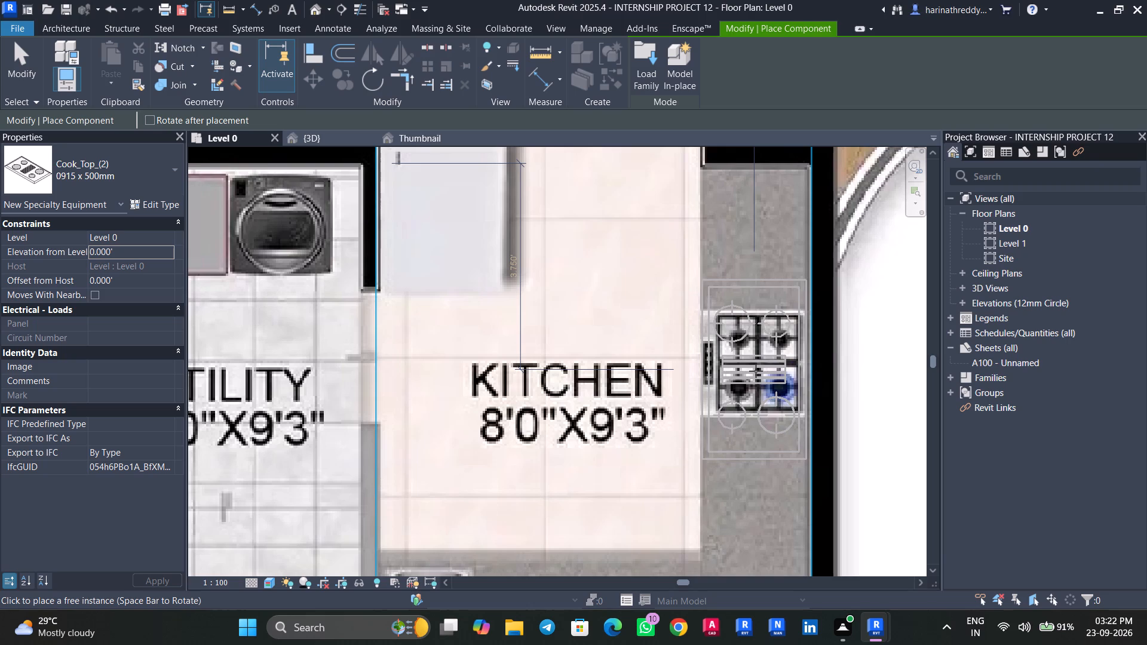
pyautogui.click(756, 371)
# Place a 0915 x 500mm cooktop over the stove symbol on the outer-wall counter of unit 8's 10'6"X8'1" kitchen.
pyautogui.scroll(-9, 756, 371)
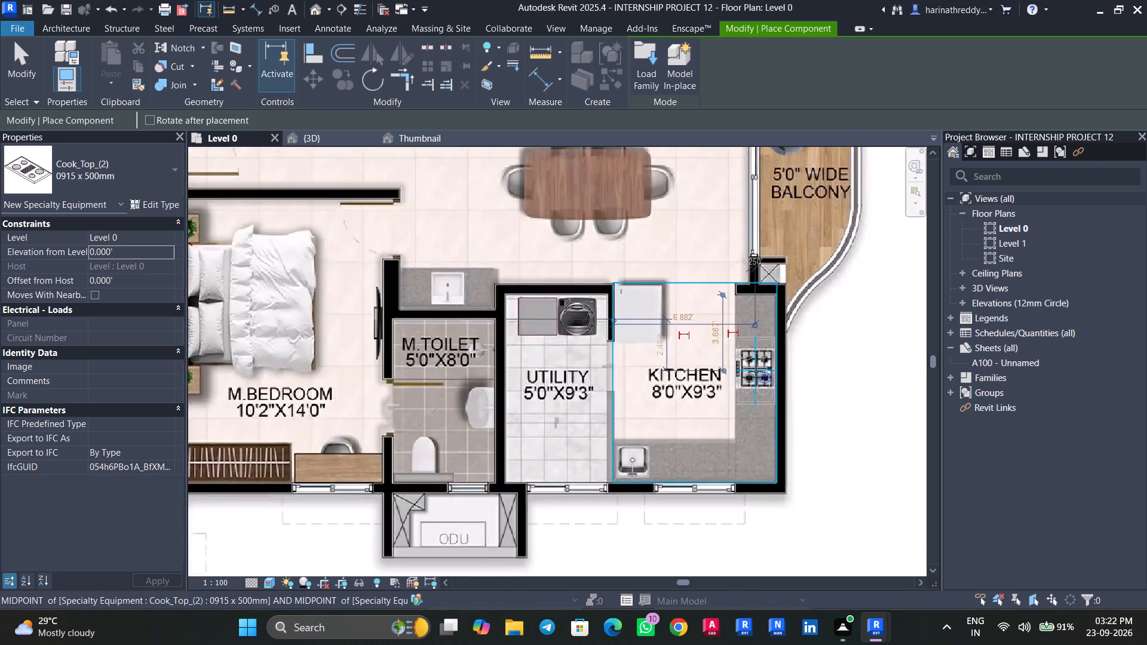
pyautogui.scroll(-8, 756, 371)
pyautogui.moveTo(741, 213); pyautogui.dragTo(747, 520, button='middle')
pyautogui.moveTo(622, 241); pyautogui.dragTo(683, 481, button='middle')
pyautogui.scroll(6, 665, 385)
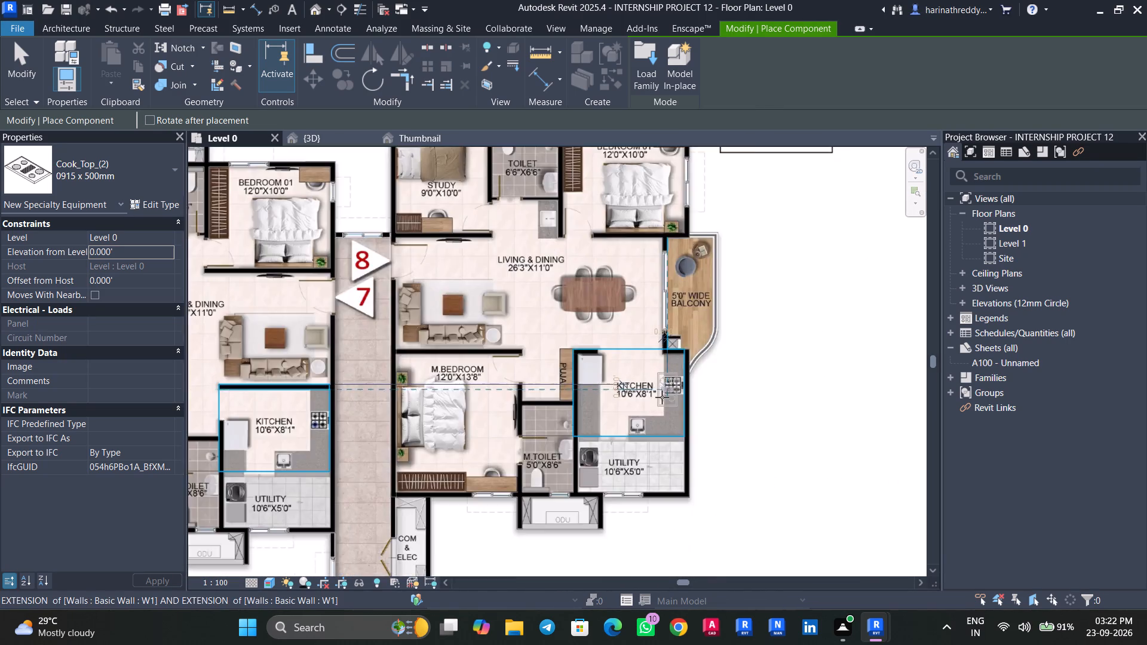
pyautogui.scroll(8, 662, 397)
pyautogui.scroll(6, 709, 364)
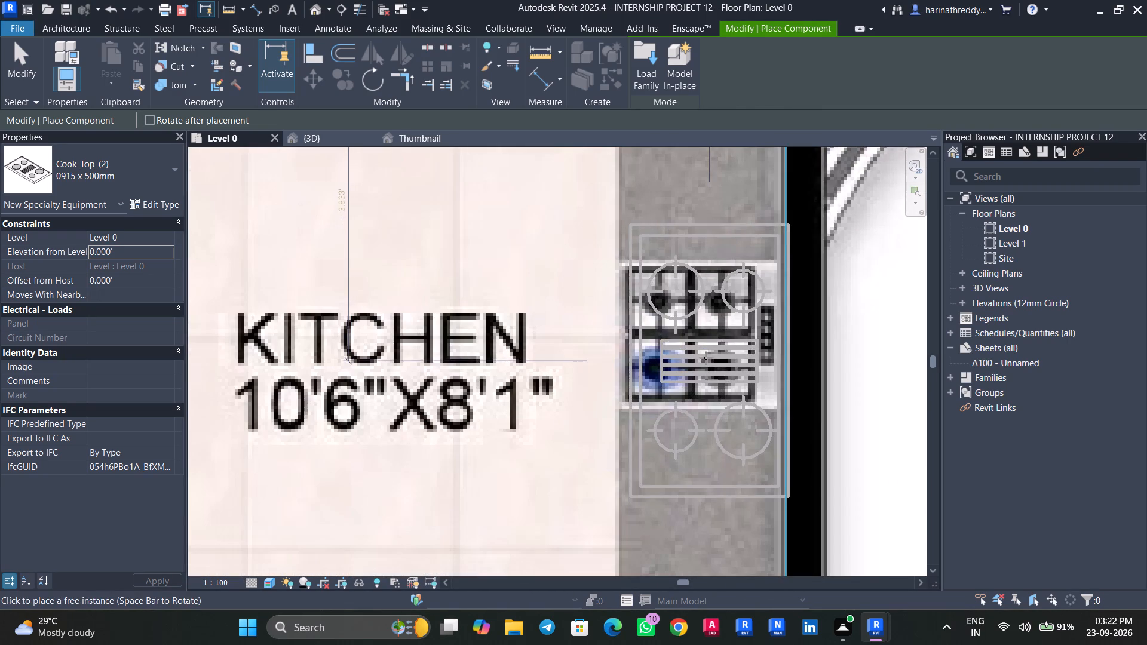
pyautogui.click(703, 357)
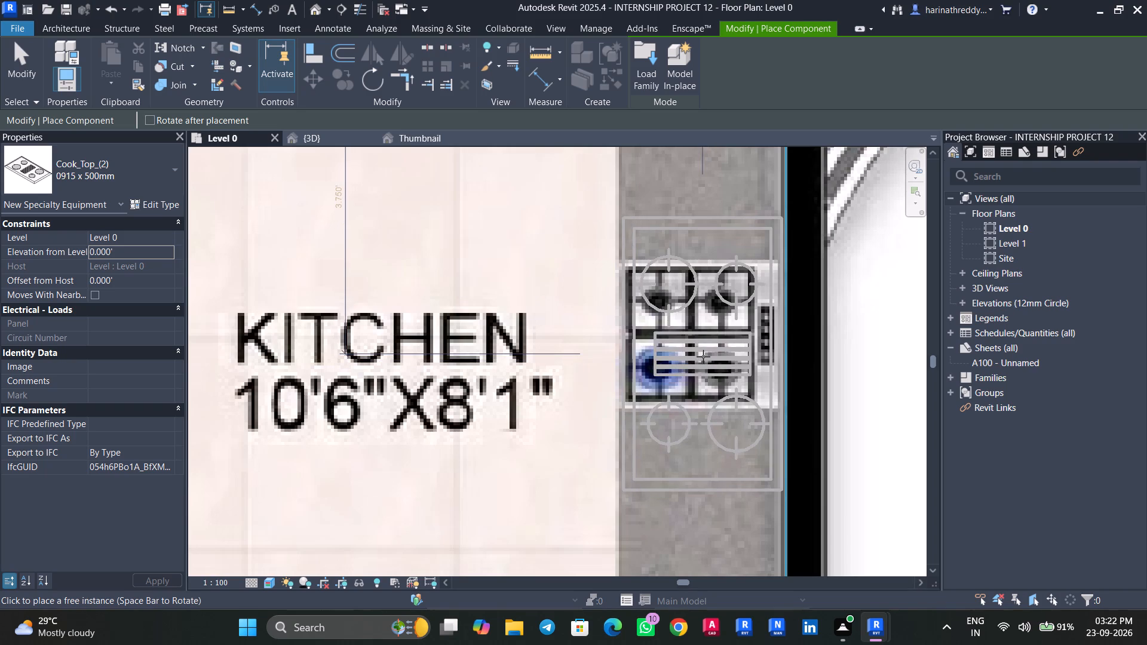
# Place a 0915 x 500mm cooktop over the stove symbol on the corridor-side counter of unit 7's 10'6"X8'1" kitchen.
pyautogui.scroll(-9, 703, 357)
pyautogui.scroll(1, 703, 357)
pyautogui.scroll(-6, 703, 357)
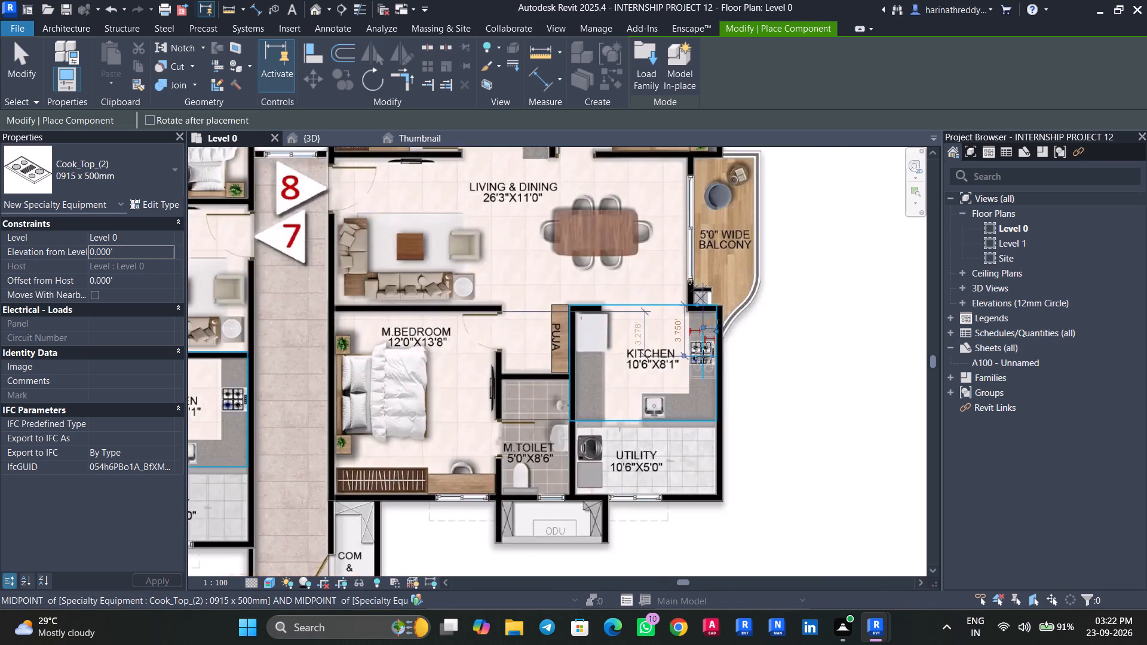
pyautogui.scroll(-7, 703, 357)
pyautogui.scroll(15, 547, 376)
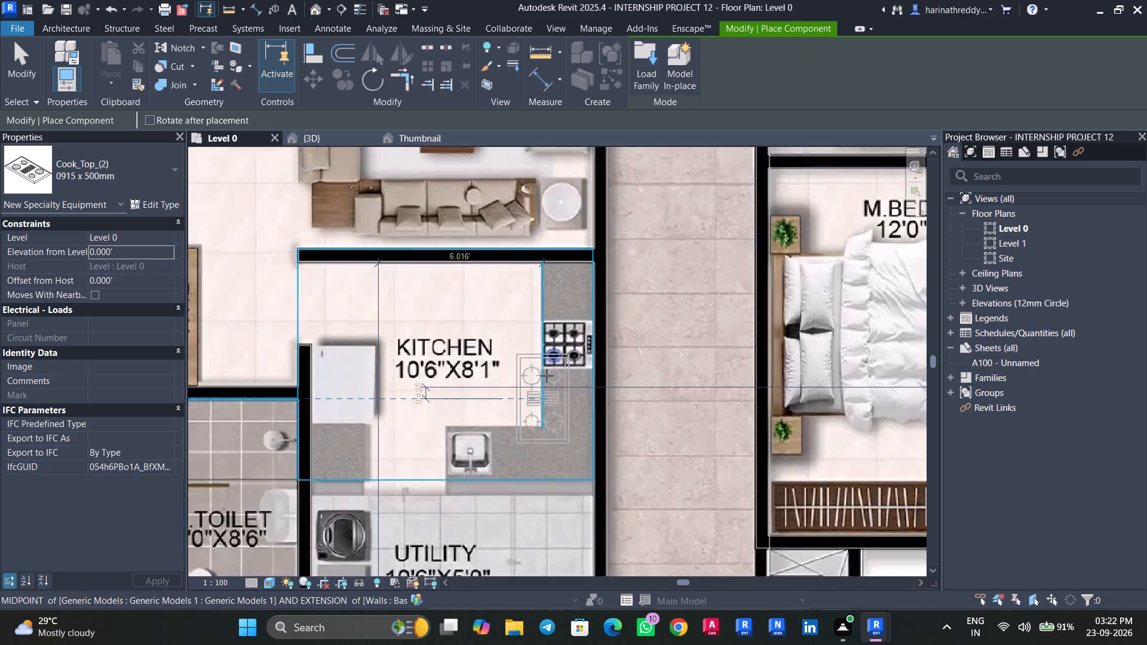
pyautogui.scroll(2, 547, 376)
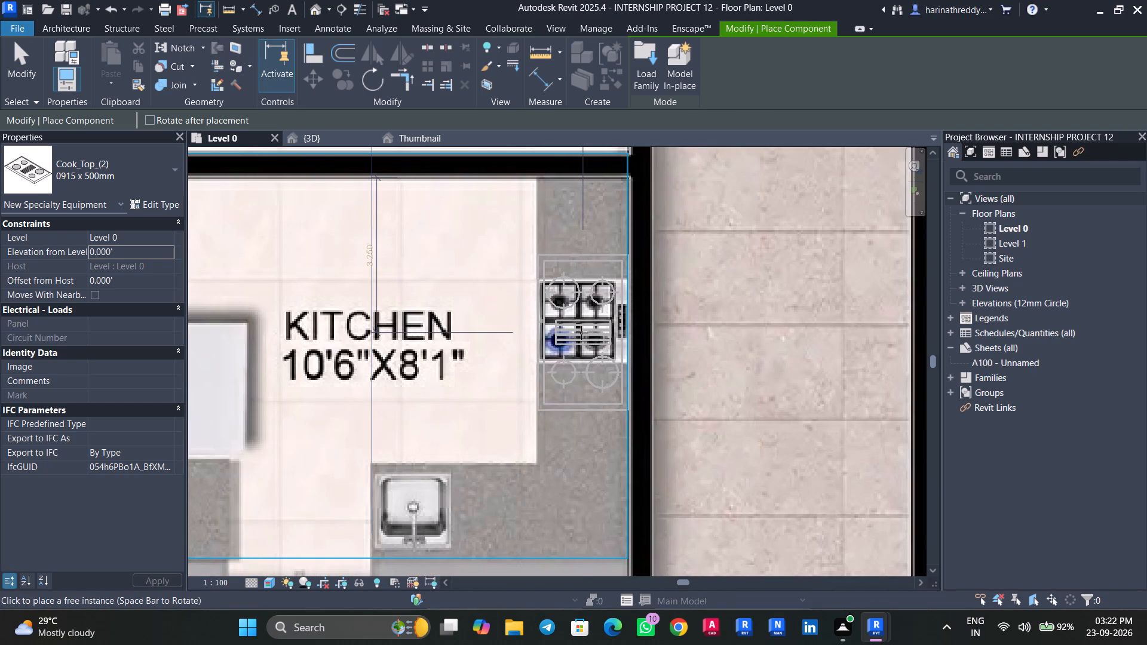
pyautogui.click(581, 333)
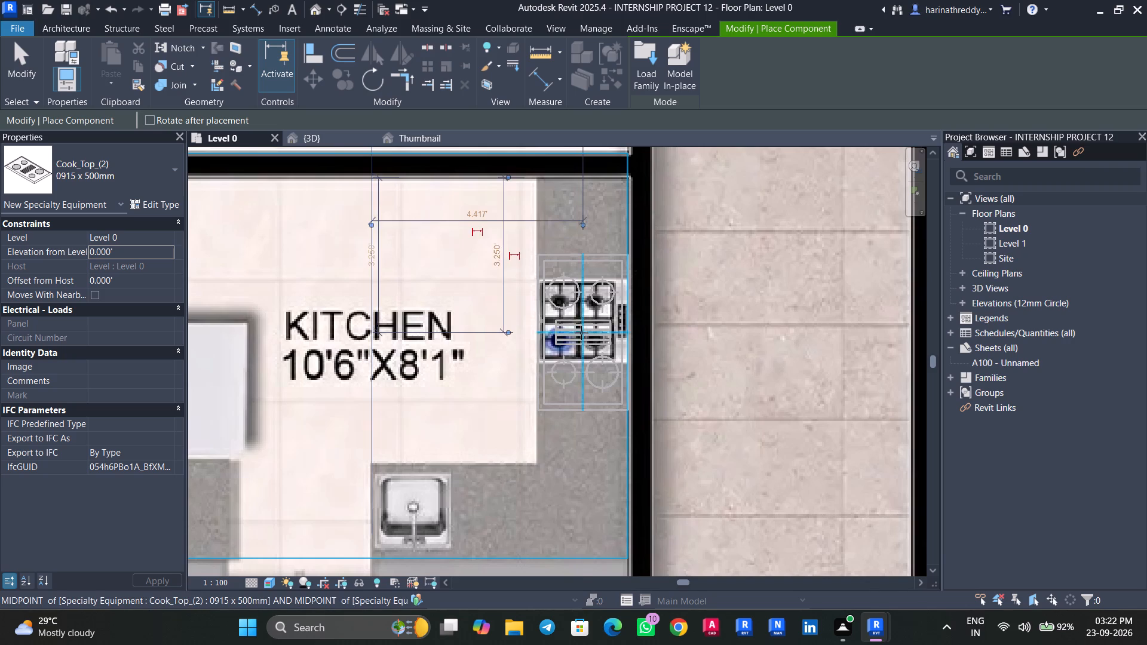
# Place a 0915 x 500mm cooktop, rotated a quarter turn, over the stove symbol on the corridor-side counter of unit 6's 11'8"X8'0" kitchen.
pyautogui.scroll(-15, 581, 333)
pyautogui.moveTo(558, 447); pyautogui.dragTo(598, 308, button='middle')
pyautogui.scroll(11, 615, 487)
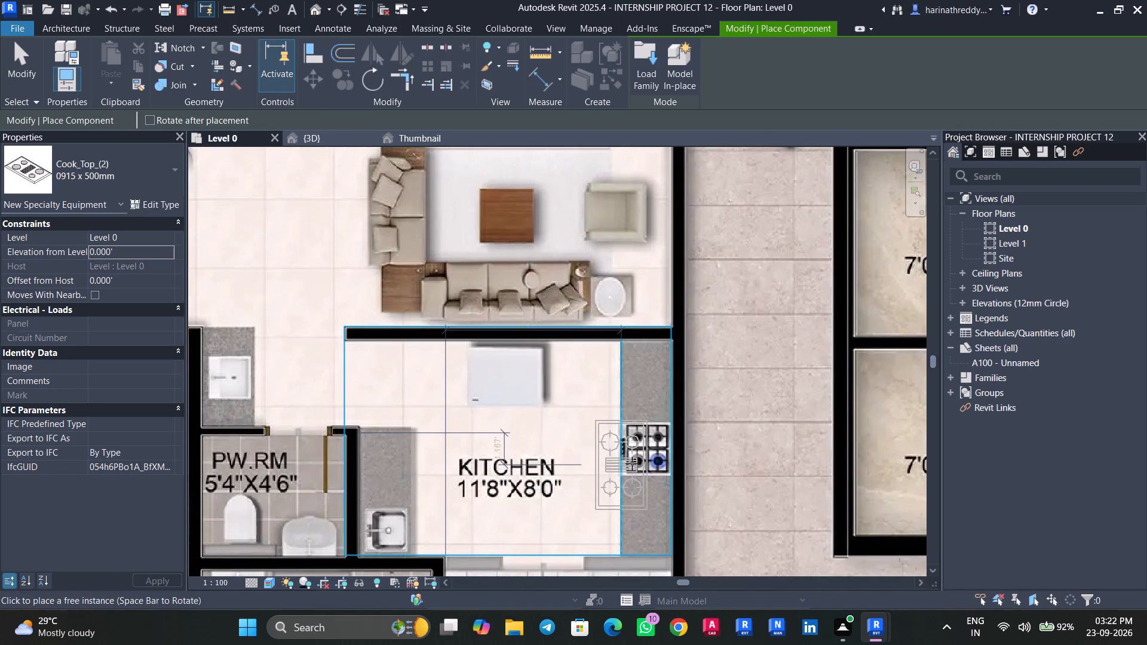
pyautogui.press('Escape')
pyautogui.press('Escape')
pyautogui.press('Tab')
pyautogui.press('Tab')
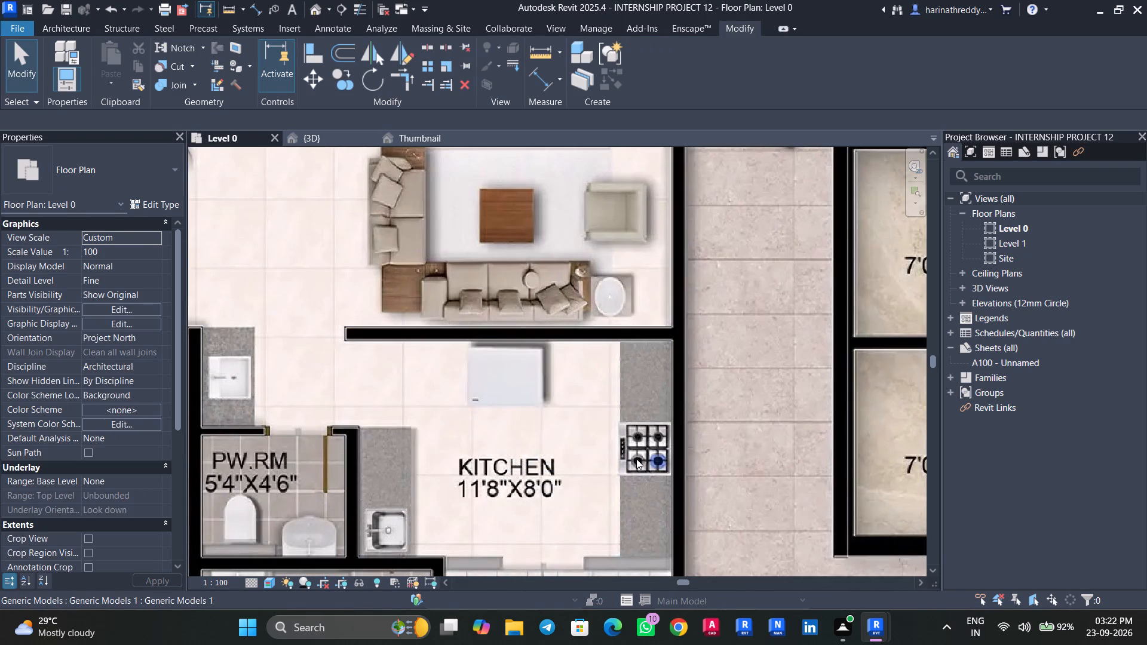
pyautogui.press('c')
pyautogui.press('m')
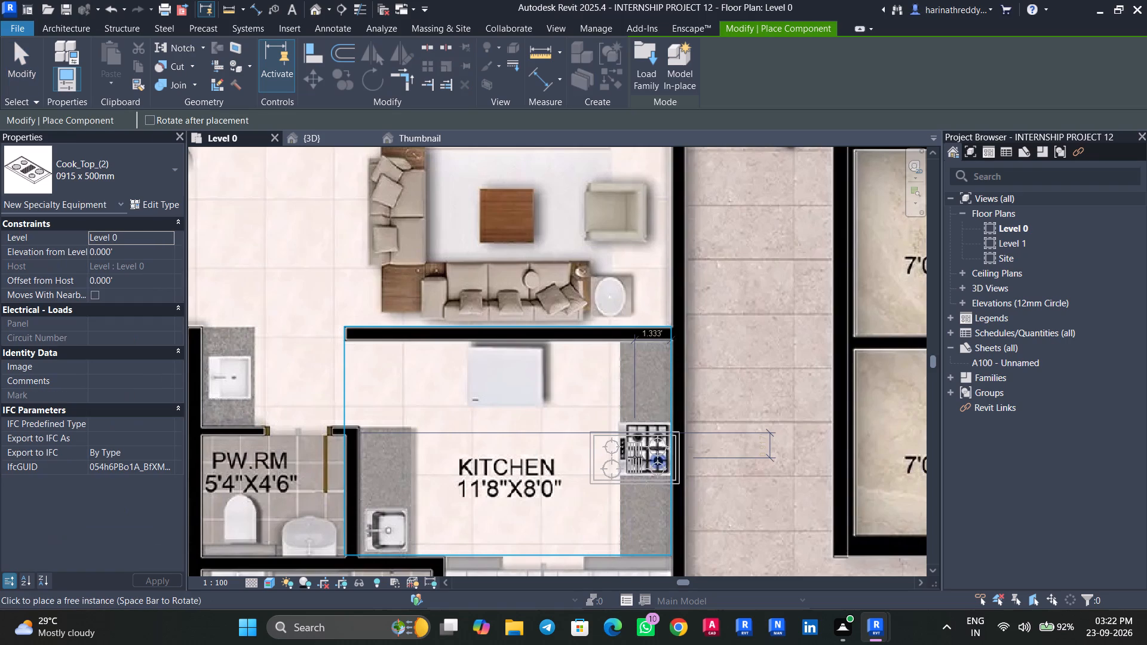
pyautogui.press('space')
pyautogui.scroll(9, 634, 456)
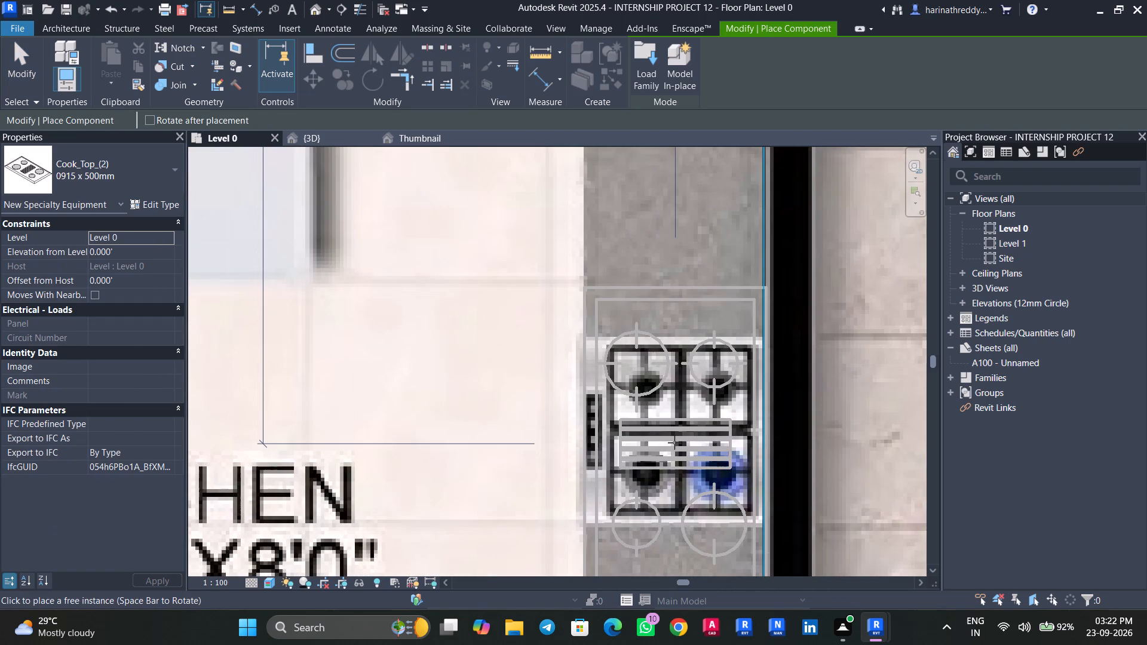
pyautogui.click(674, 443)
pyautogui.scroll(-6, 675, 443)
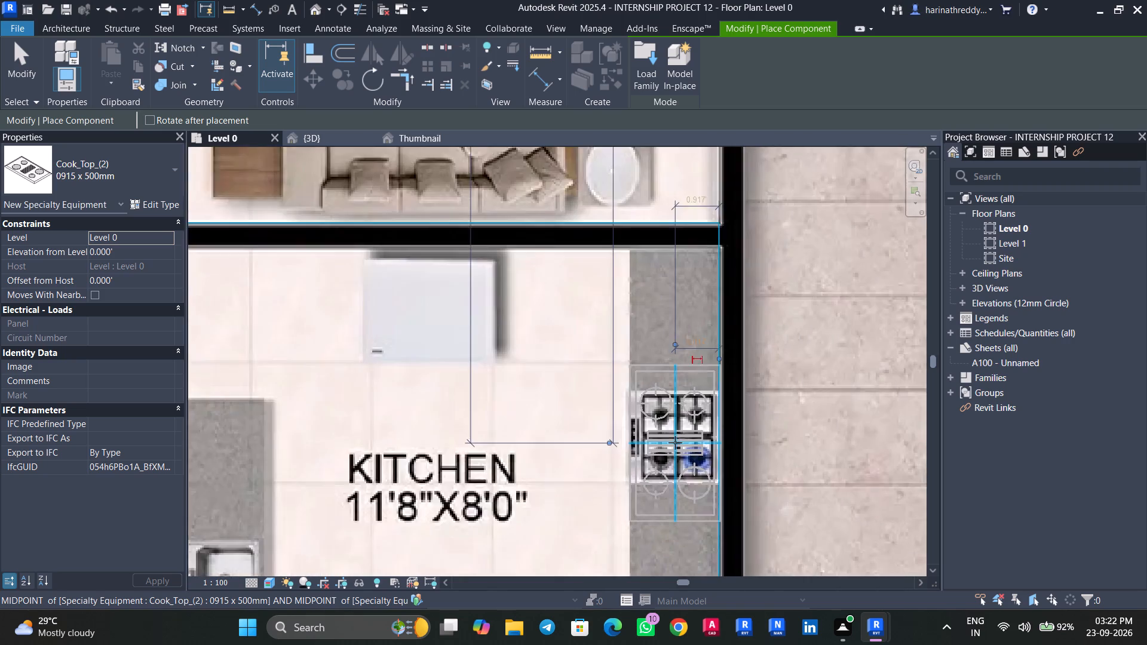
pyautogui.scroll(-4, 675, 443)
pyautogui.press('Escape')
pyautogui.press('Escape')
pyautogui.moveTo(691, 487); pyautogui.dragTo(664, 213, button='middle')
pyautogui.scroll(-7, 651, 268)
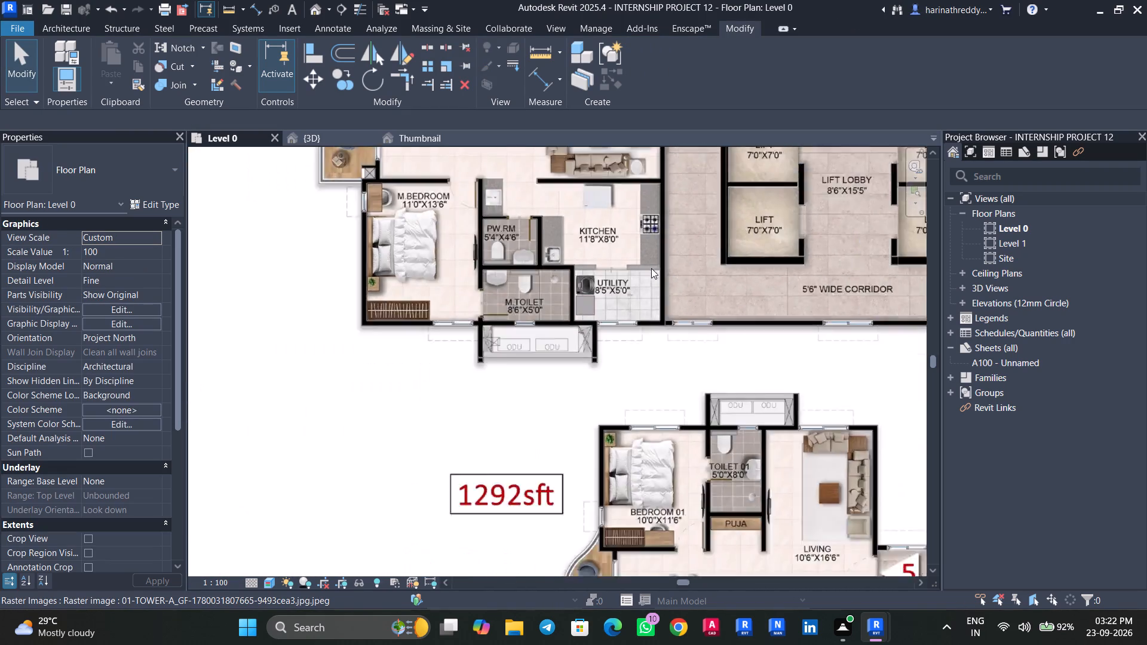
# Check unit 5's 8'0"X11'0" kitchen in plan and the kitchens in the 3D view for cooktops and their height relative to the counters.
pyautogui.scroll(-2, 651, 268)
pyautogui.moveTo(648, 334); pyautogui.dragTo(634, 246, button='middle')
pyautogui.scroll(6, 762, 449)
pyautogui.moveTo(761, 449); pyautogui.dragTo(584, 440, button='middle')
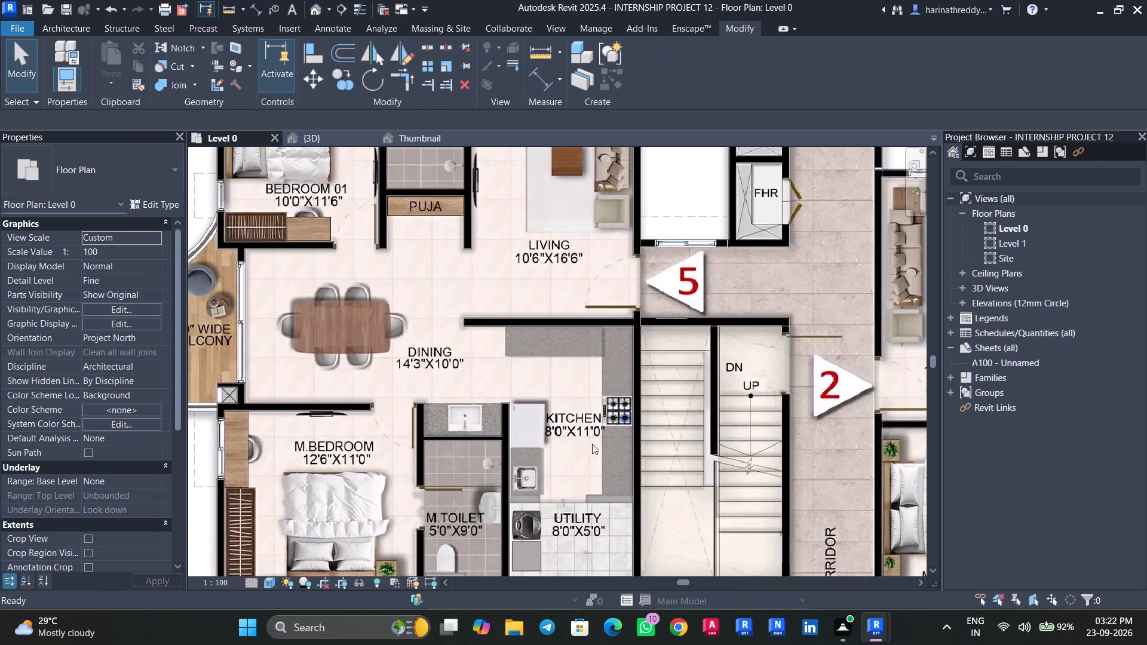
pyautogui.scroll(5, 625, 446)
pyautogui.press('Tab')
pyautogui.scroll(-7, 588, 453)
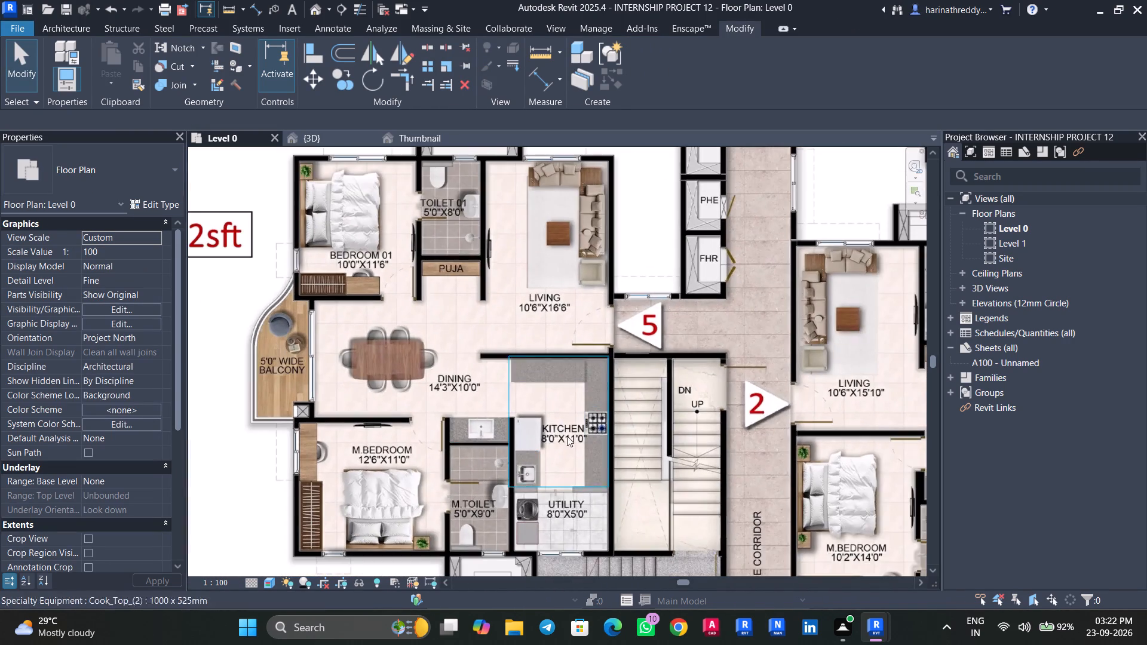
pyautogui.click(307, 141)
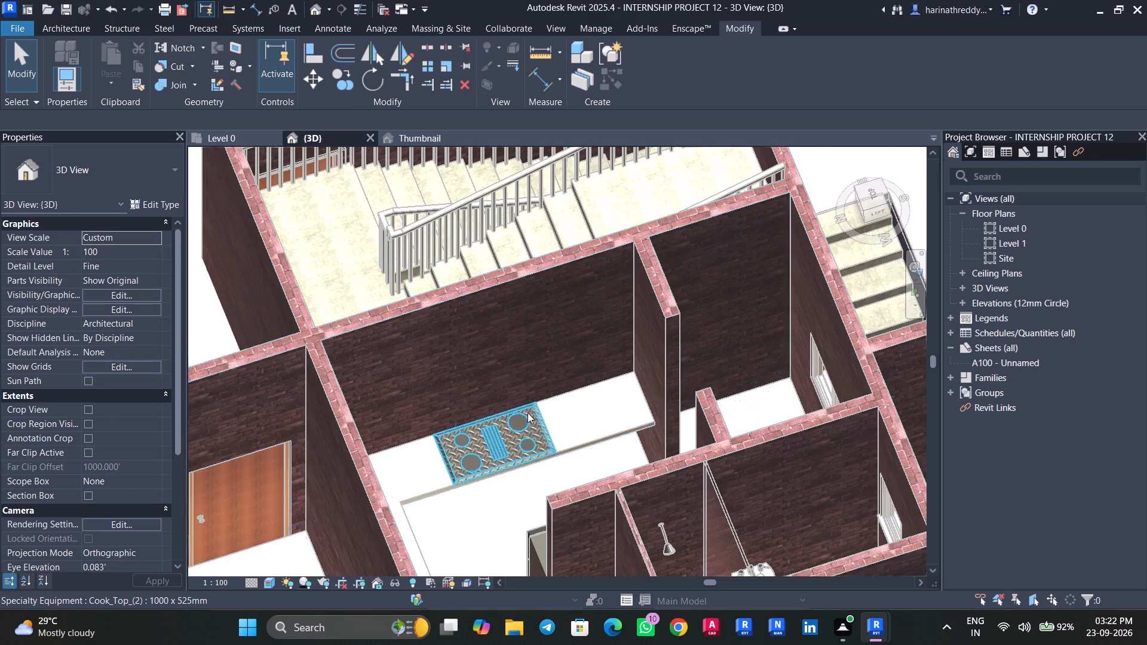
pyautogui.scroll(-14, 522, 414)
pyautogui.scroll(6, 775, 326)
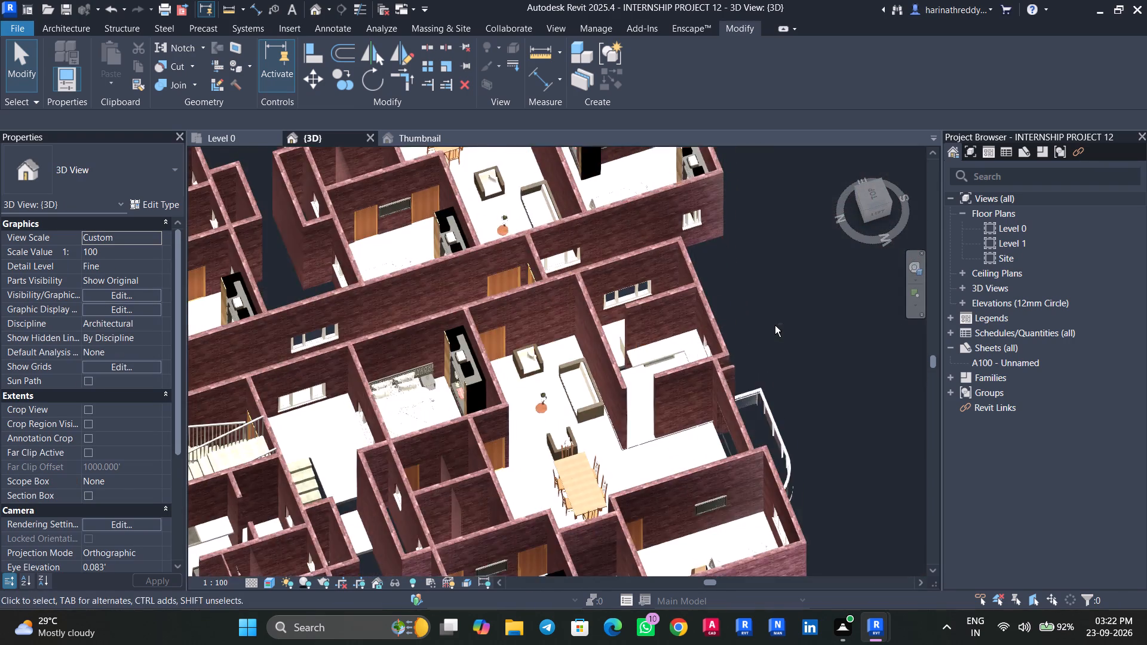
pyautogui.keyDown('shift'); pyautogui.moveTo(775, 328); pyautogui.dragTo(787, 395, button='middle'); pyautogui.keyUp('shift')
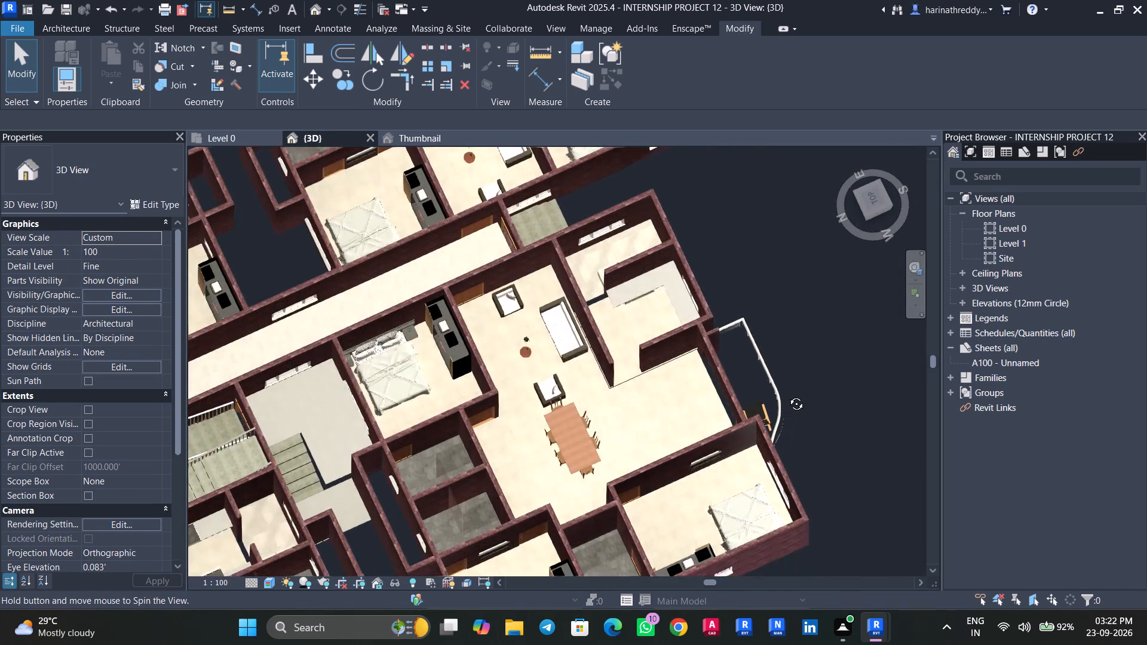
pyautogui.keyDown('shift'); pyautogui.moveTo(787, 395); pyautogui.dragTo(789, 423, button='middle'); pyautogui.keyUp('shift')
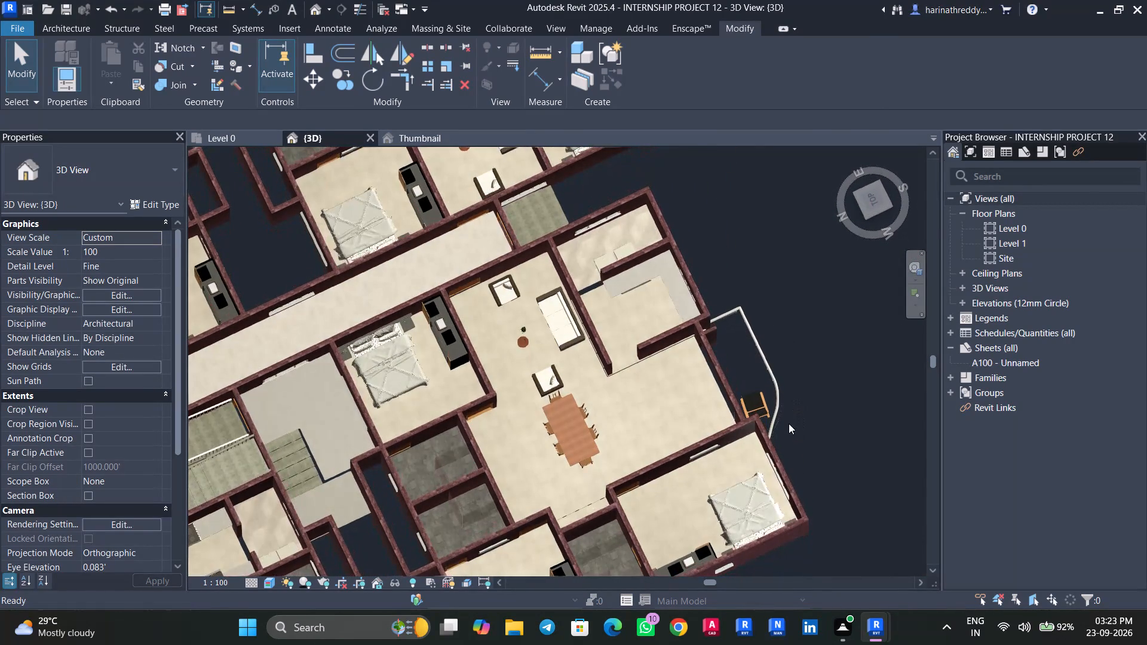
pyautogui.scroll(-7, 789, 423)
pyautogui.keyDown('shift'); pyautogui.moveTo(789, 422); pyautogui.dragTo(799, 353, button='middle'); pyautogui.keyUp('shift')
pyautogui.keyDown('shift'); pyautogui.scroll(1, 798, 379); pyautogui.keyUp('shift')
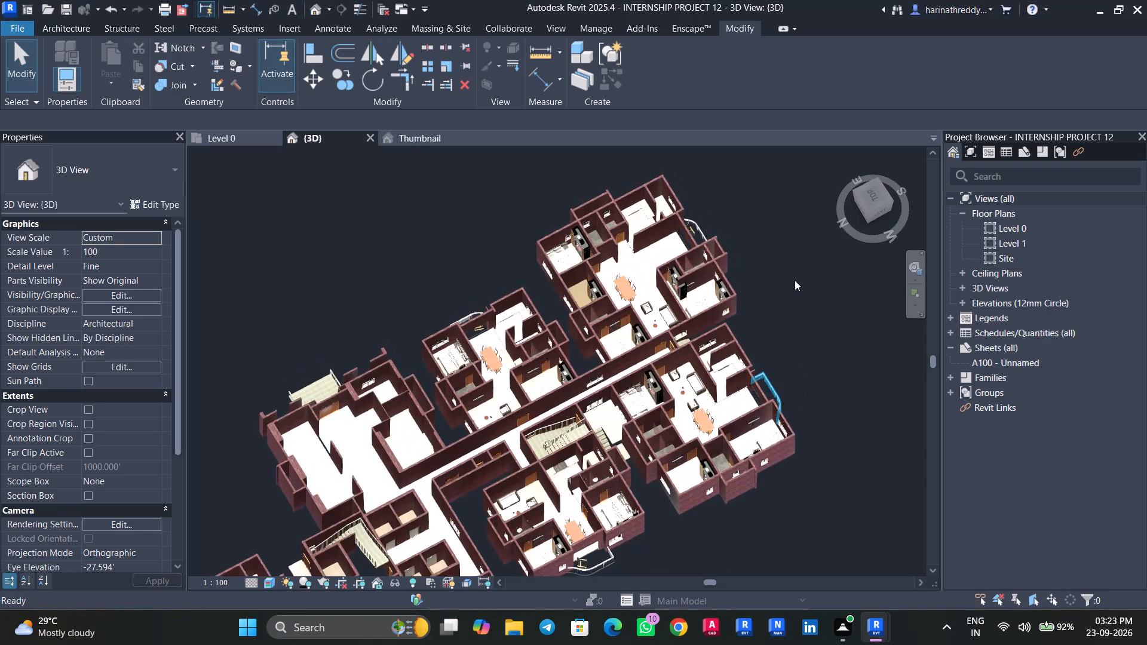
# Select all 0915 x 500mm cooktops in the model and set their elevation from level to 0.8'.
pyautogui.moveTo(795, 281); pyautogui.dragTo(808, 423, button='middle')
pyautogui.scroll(17, 636, 349)
pyautogui.keyDown('shift'); pyautogui.moveTo(667, 365); pyautogui.dragTo(667, 347, button='middle'); pyautogui.keyUp('shift')
pyautogui.click(673, 460)
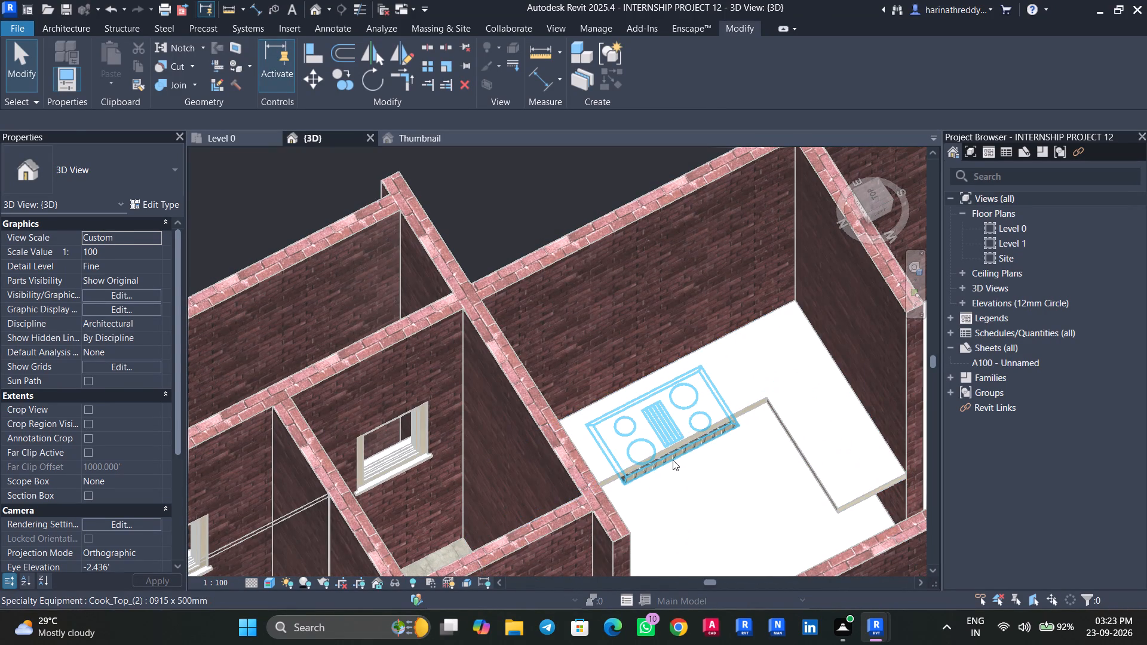
pyautogui.press('s')
pyautogui.press('a')
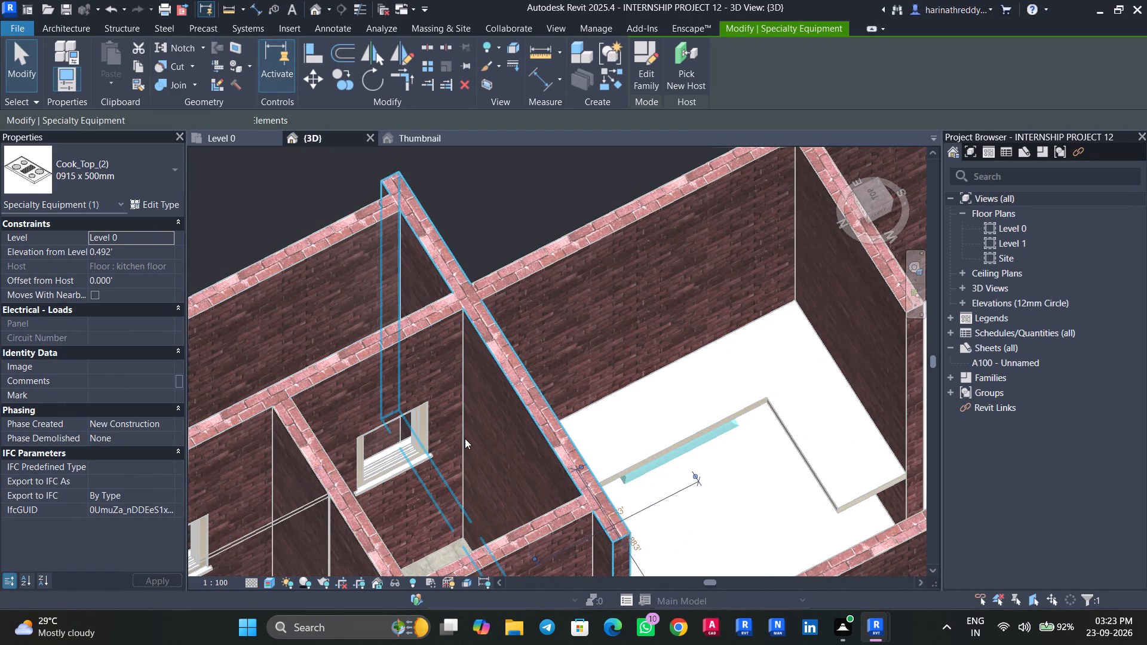
pyautogui.click(130, 253)
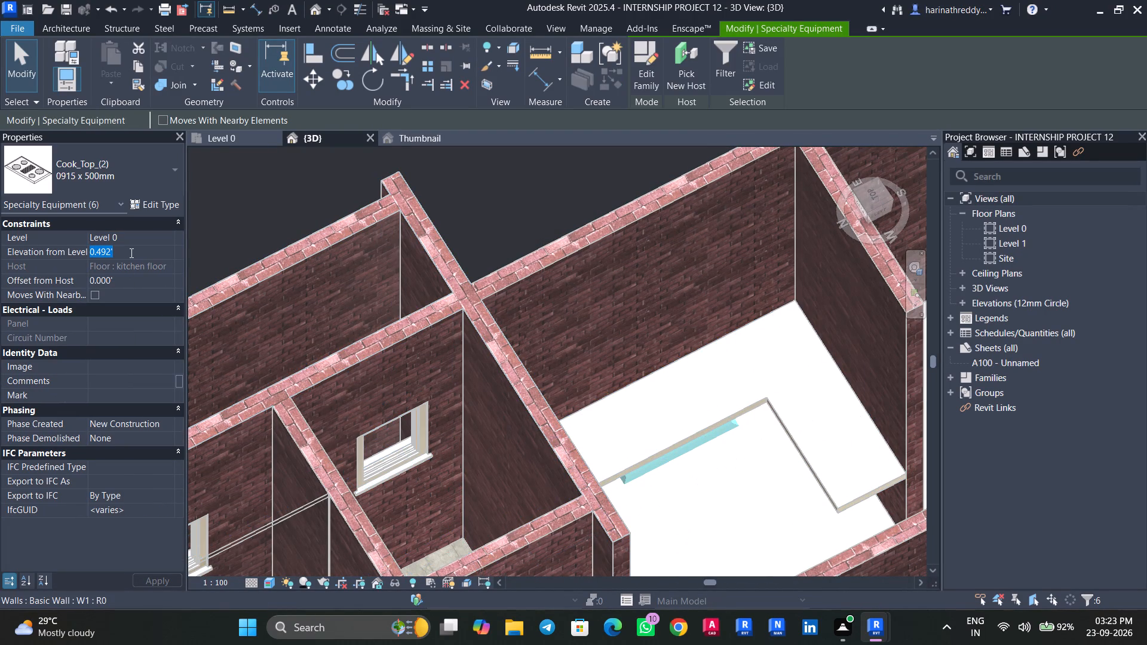
pyautogui.write("0.8'")
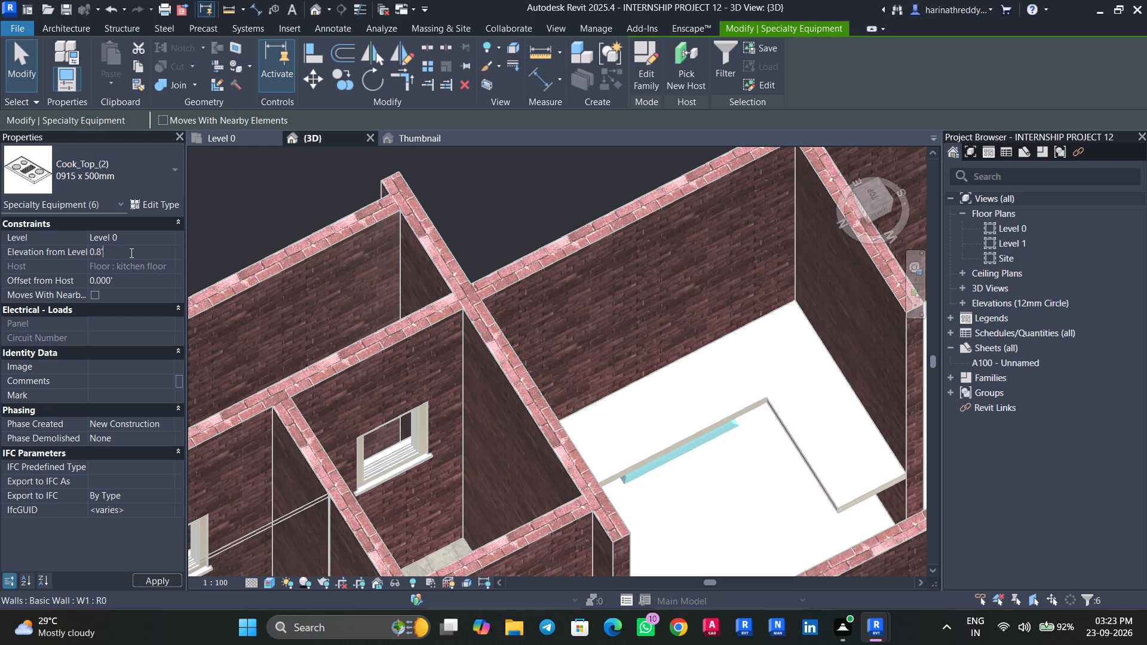
pyautogui.press('Return')
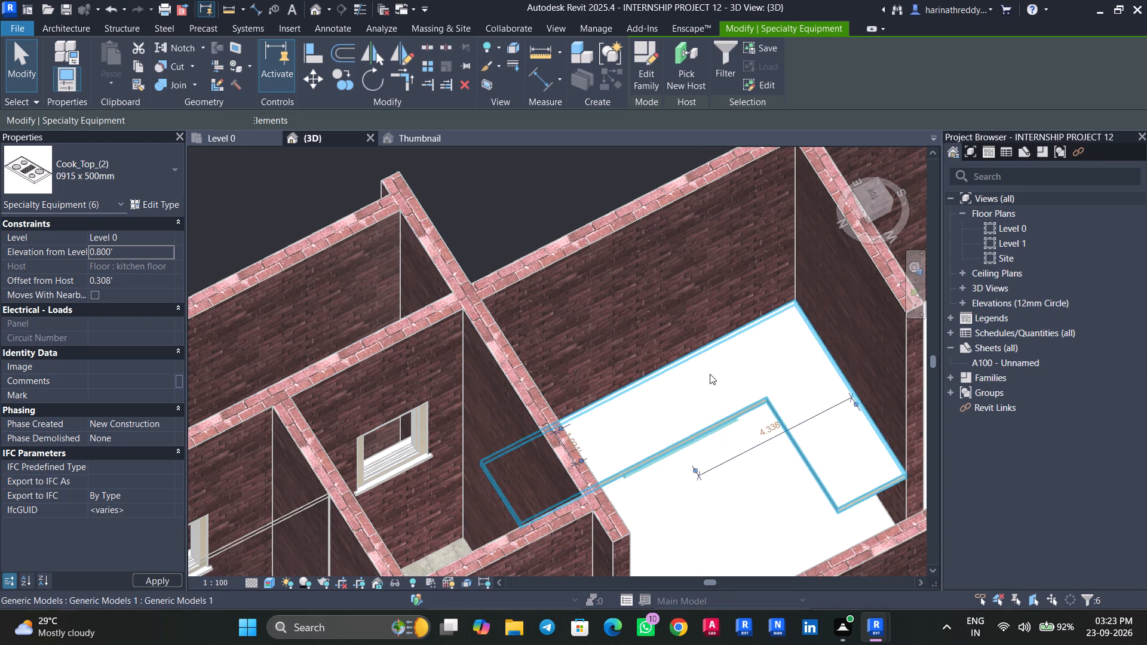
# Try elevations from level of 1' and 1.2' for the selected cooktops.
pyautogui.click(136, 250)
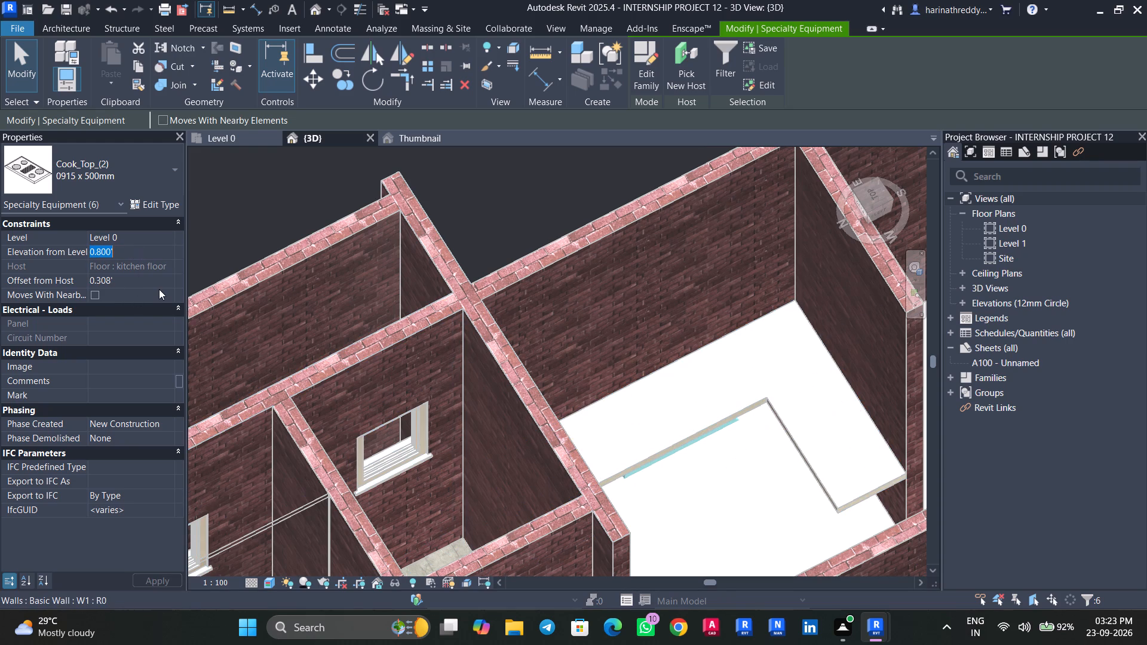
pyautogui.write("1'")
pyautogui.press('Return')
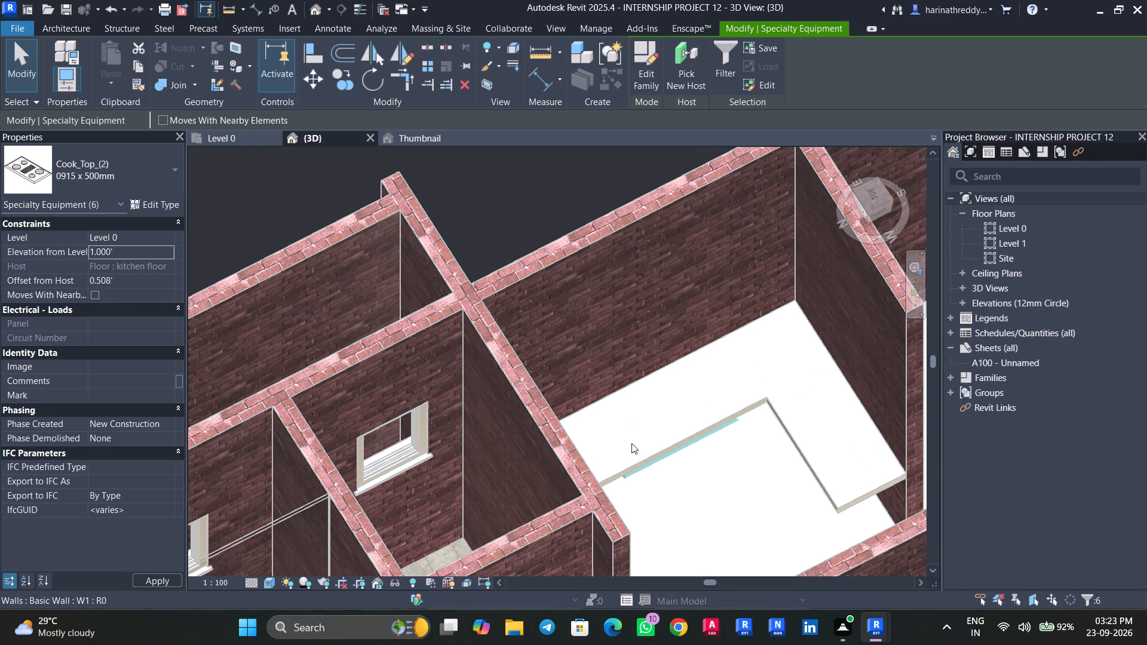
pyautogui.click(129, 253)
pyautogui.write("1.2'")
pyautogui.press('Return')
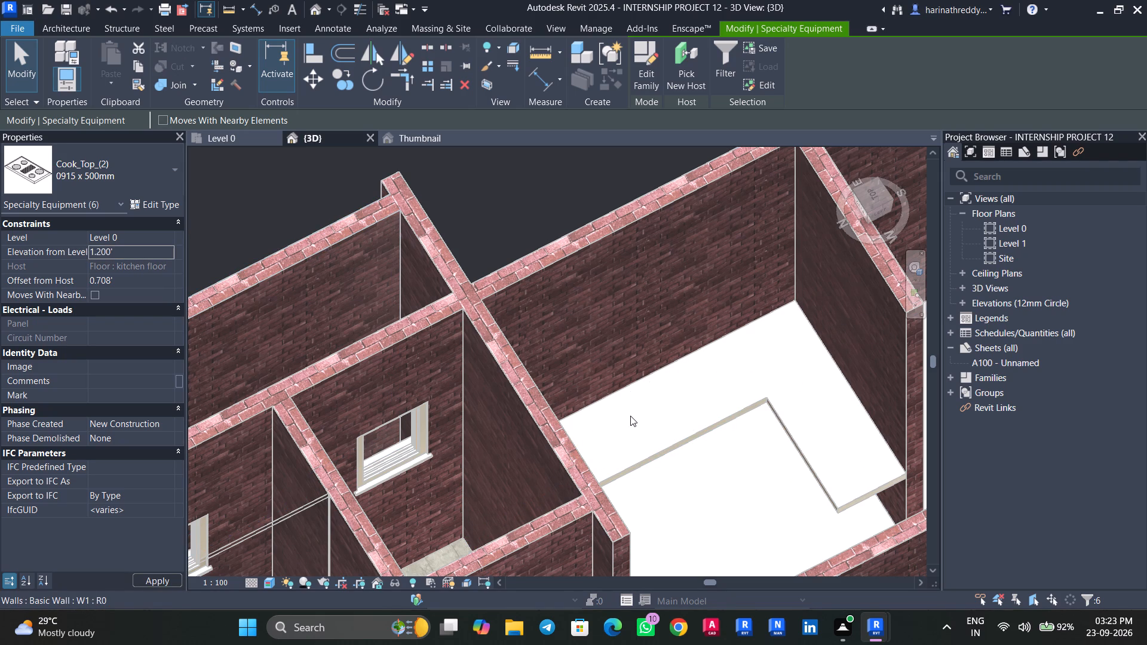
# Set the selected cooktops' elevation from level to 1.5' and clear the selection.
pyautogui.click(133, 247)
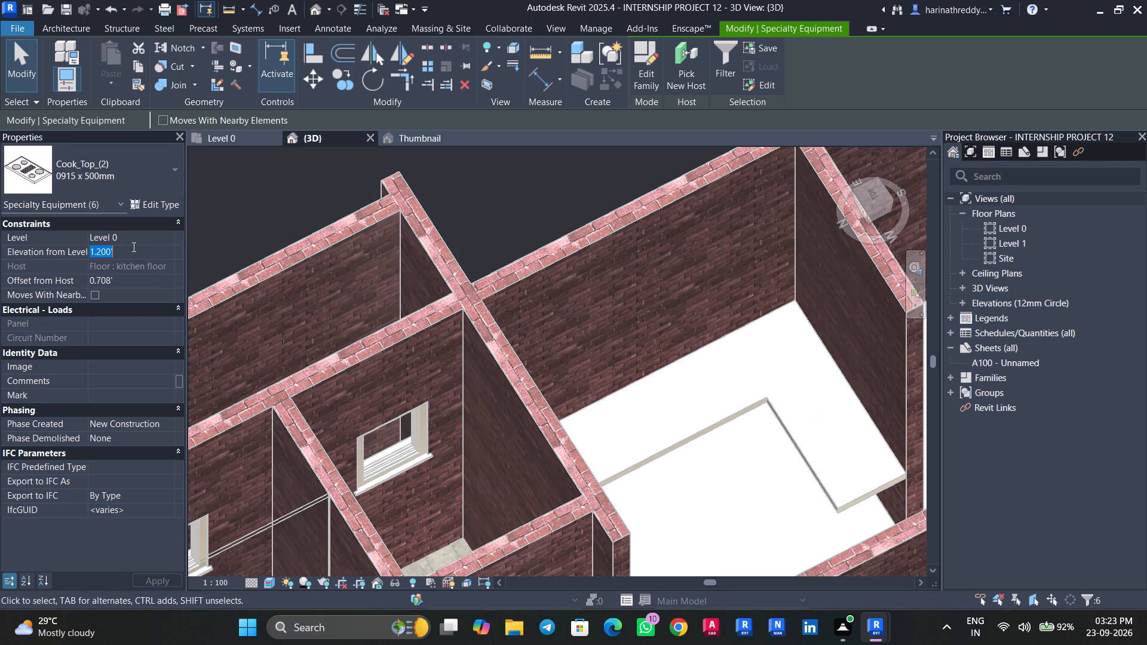
pyautogui.write("1.5'")
pyautogui.press('Return')
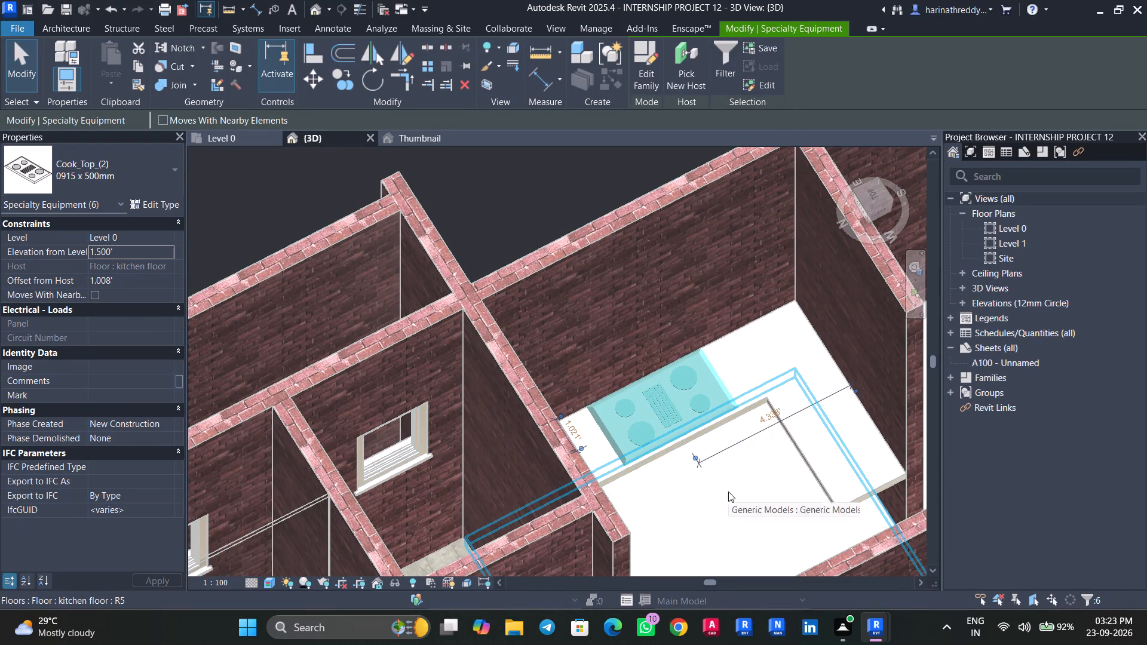
pyautogui.scroll(-14, 728, 492)
pyautogui.moveTo(515, 423); pyautogui.dragTo(524, 172, button='middle')
pyautogui.press('Escape')
# Examine another kitchen's cooktop in 3D to check how it sits on the counter.
pyautogui.scroll(-4, 464, 278)
pyautogui.moveTo(462, 282); pyautogui.dragTo(542, 197, button='middle')
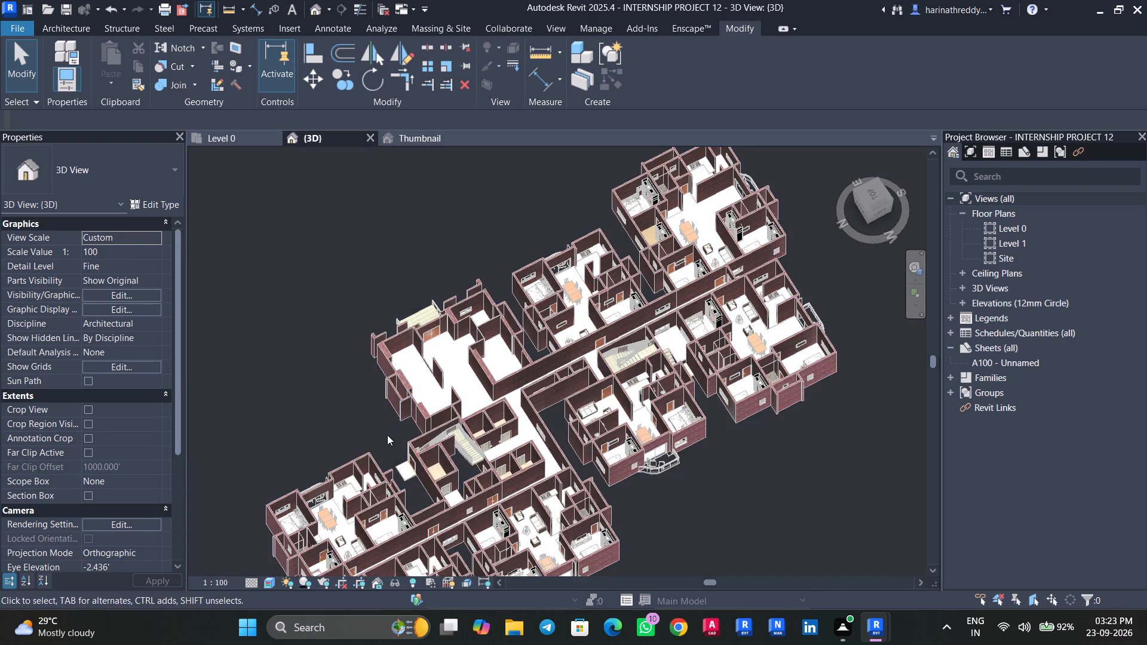
pyautogui.moveTo(319, 440); pyautogui.dragTo(381, 312, button='middle')
pyautogui.scroll(20, 400, 375)
pyautogui.scroll(1, 400, 375)
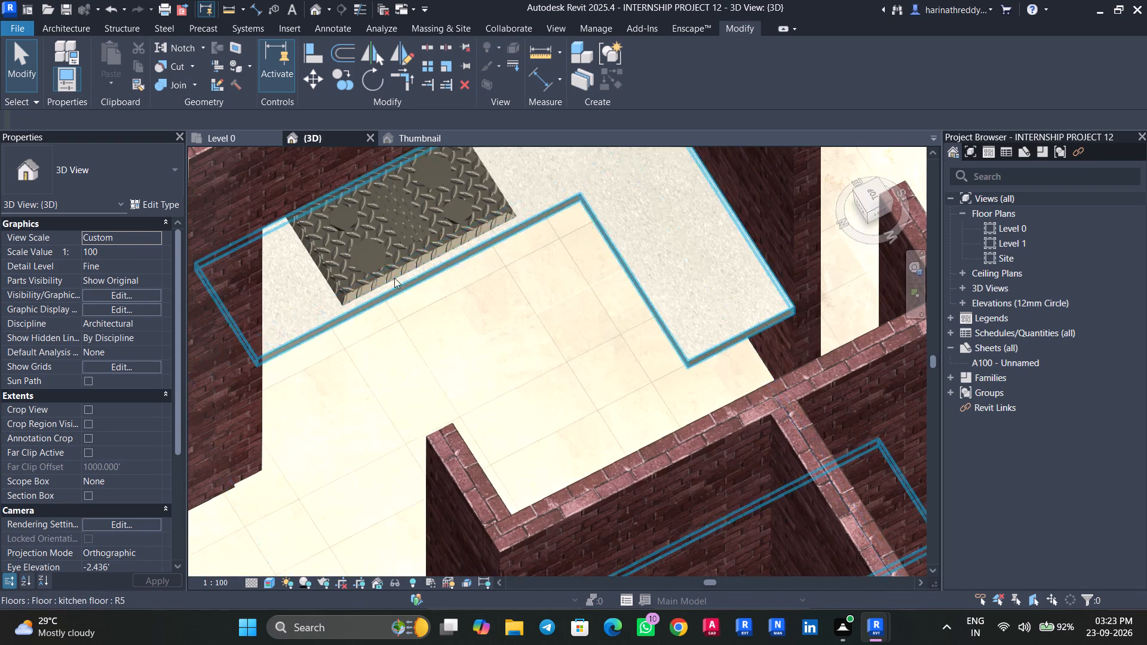
pyautogui.click(388, 265)
pyautogui.press('Escape')
pyautogui.scroll(5, 395, 300)
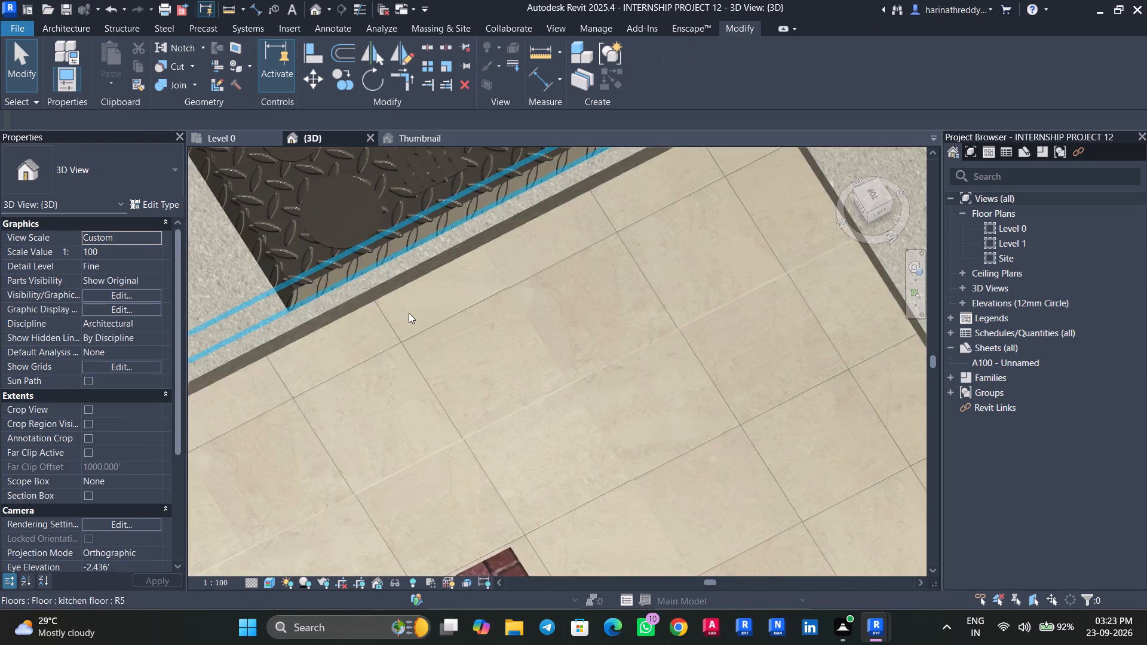
pyautogui.moveTo(411, 320); pyautogui.dragTo(406, 499, button='middle')
pyautogui.scroll(-5, 406, 497)
pyautogui.scroll(1, 405, 492)
pyautogui.scroll(-10, 405, 492)
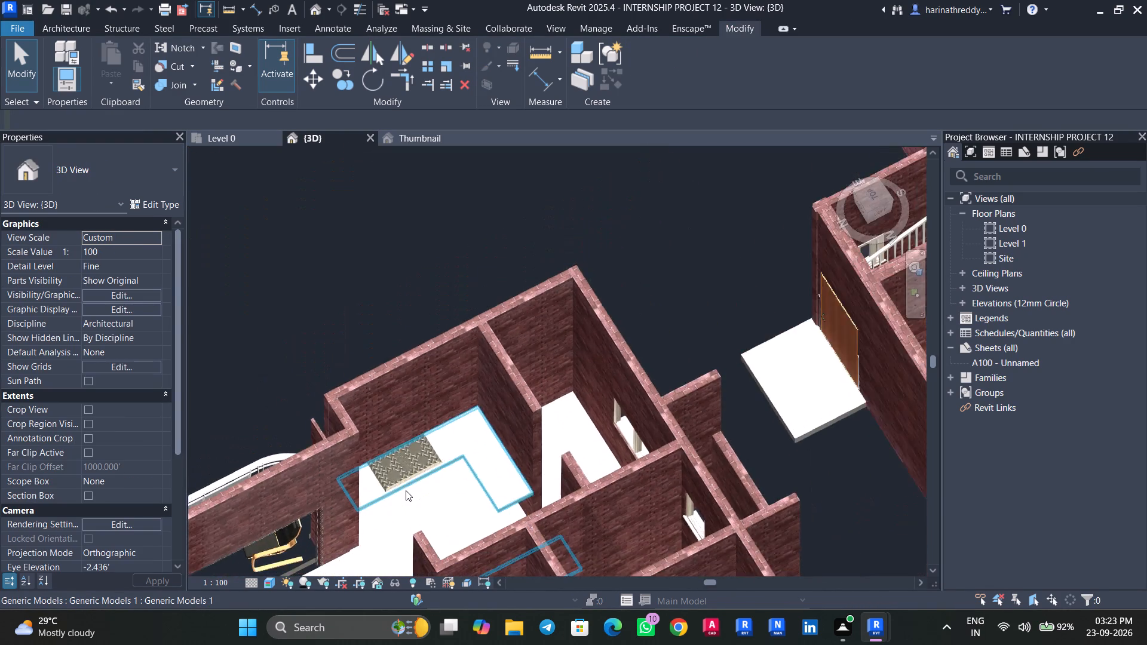
pyautogui.scroll(-2, 406, 490)
# On Level 0, place a Fregadero 1 contenedor sink at 1.5' elevation, rotated with its tap toward the toilet wall, on unit 5's dining wash counter.
pyautogui.click(240, 136)
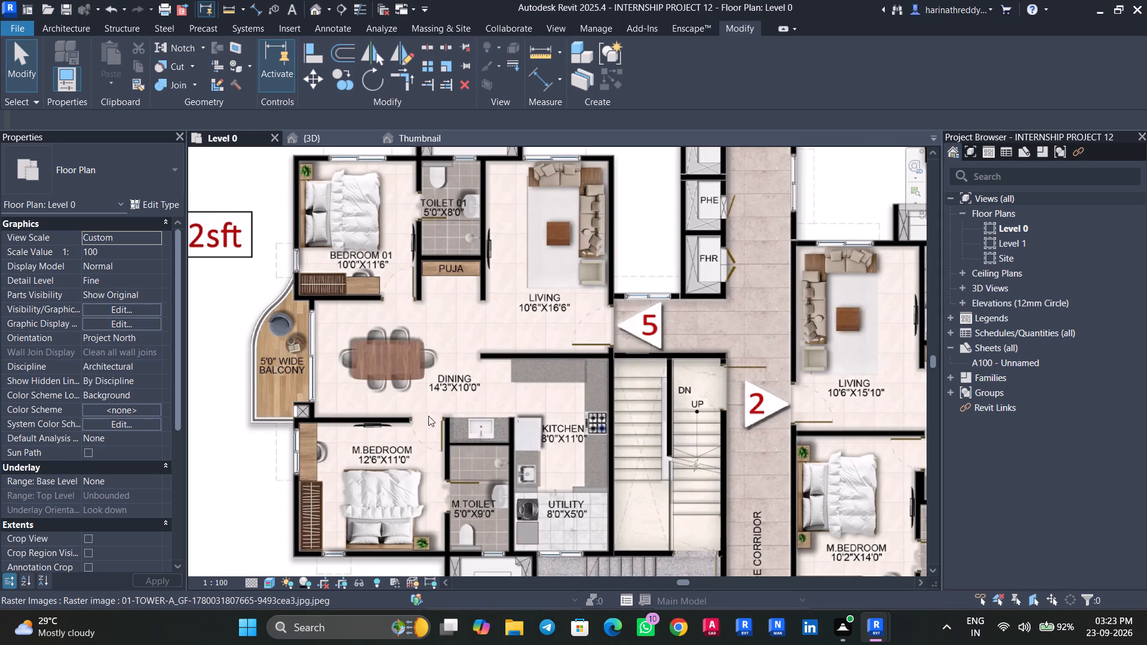
pyautogui.scroll(3, 433, 379)
pyautogui.moveTo(444, 396); pyautogui.dragTo(421, 349, button='middle')
pyautogui.press('c')
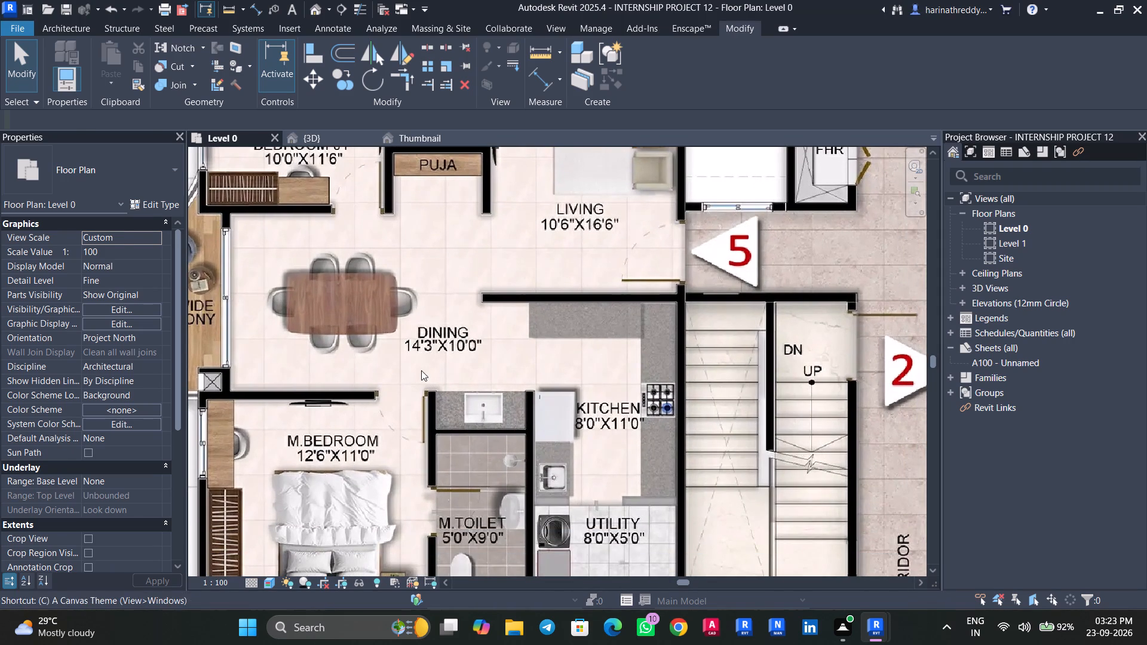
pyautogui.press('m')
pyautogui.click(133, 161)
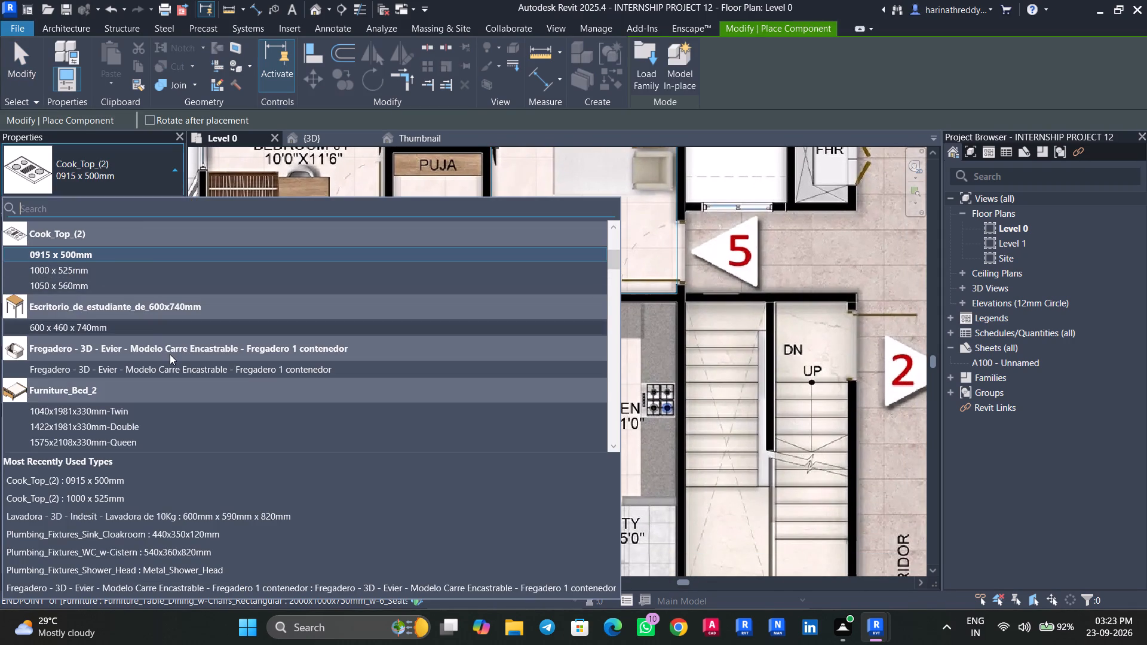
pyautogui.scroll(12, 170, 354)
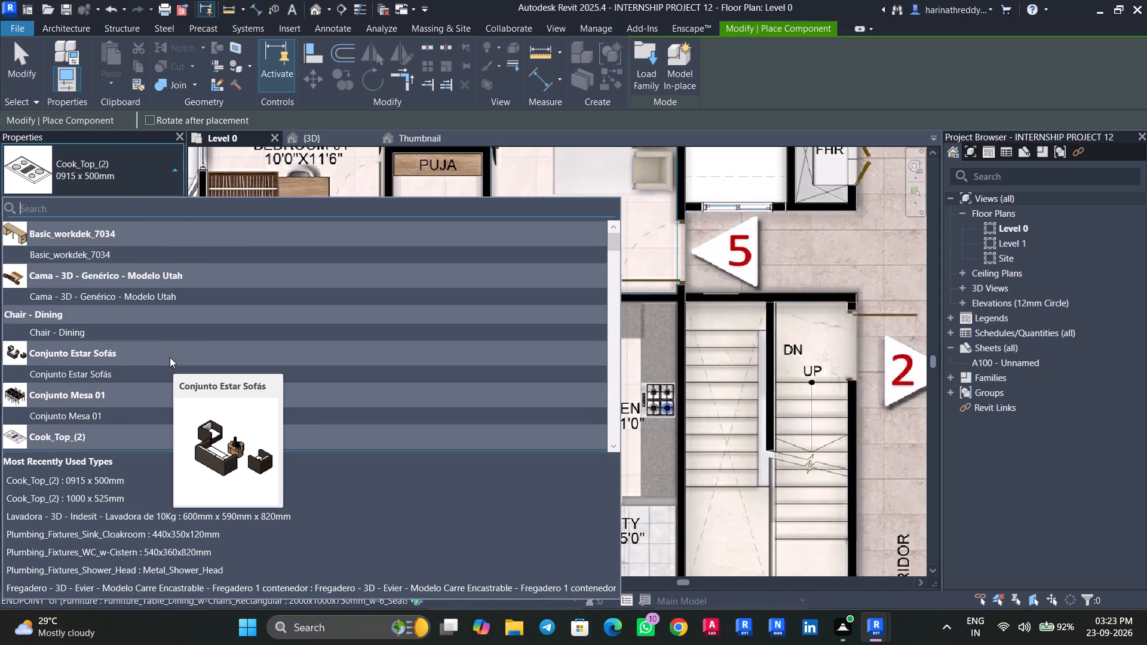
pyautogui.scroll(-3, 170, 357)
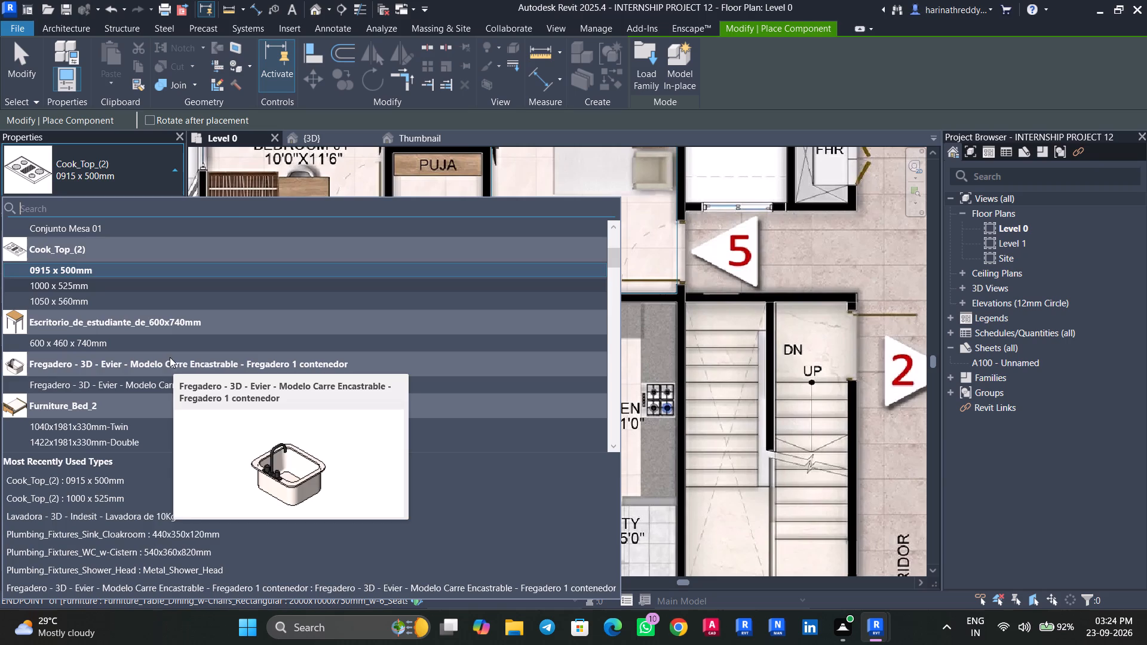
pyautogui.click(154, 382)
pyautogui.click(124, 255)
pyautogui.write("1.5'")
pyautogui.press('Return')
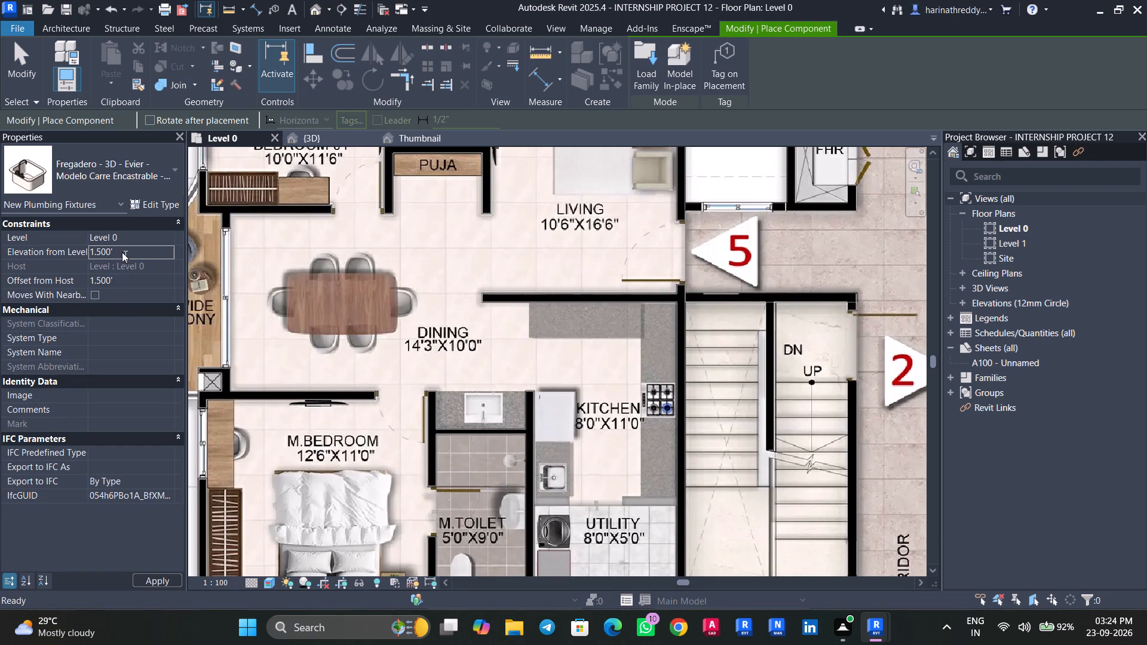
pyautogui.scroll(5, 478, 409)
pyautogui.press('space')
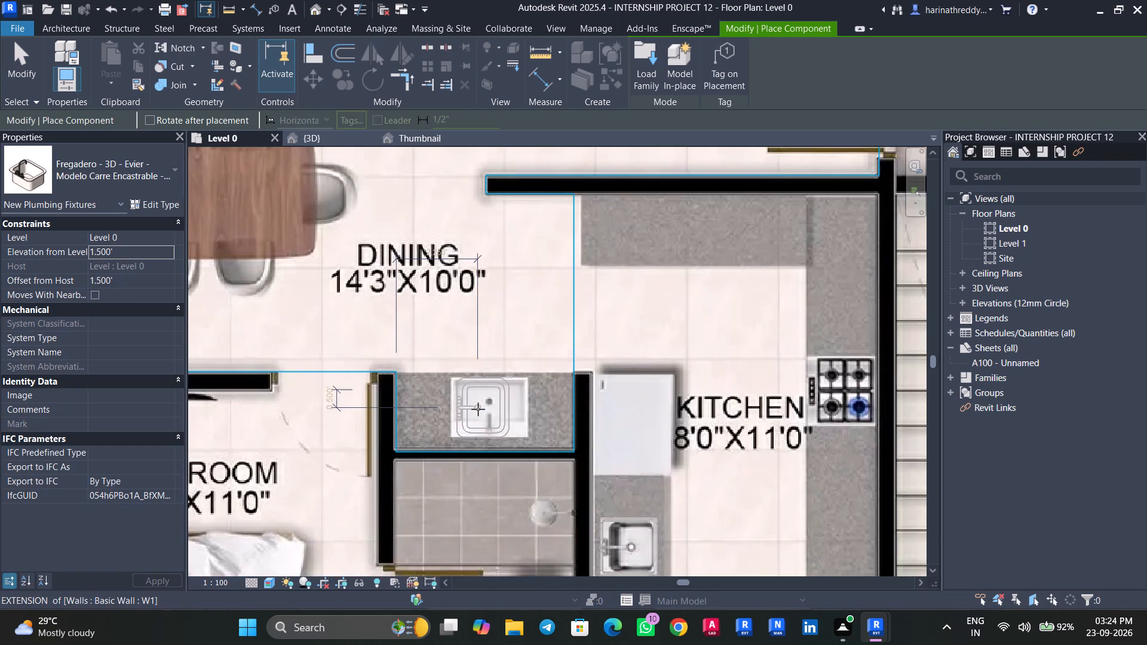
pyautogui.press('space')
pyautogui.click(488, 413)
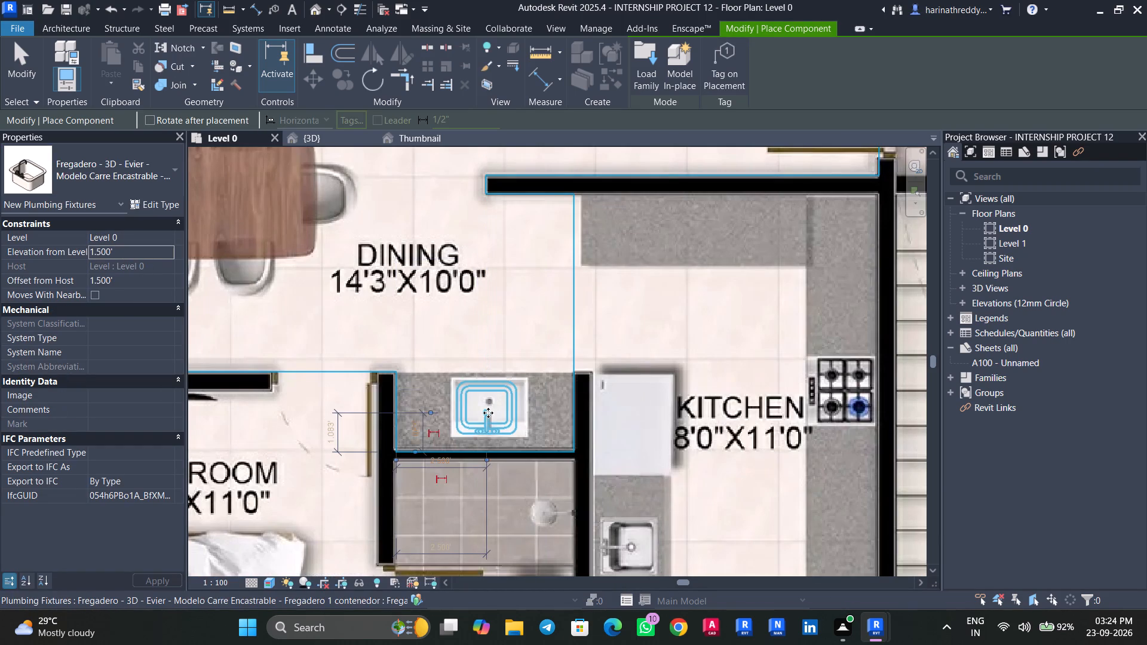
# Place the same Fregadero sink, rotated to suit the counter, over the sink symbol in unit 5's 8'0"X11'0" kitchen.
pyautogui.scroll(-6, 488, 413)
pyautogui.press('space')
pyautogui.press('space')
pyautogui.scroll(6, 546, 469)
pyautogui.scroll(-1, 547, 469)
pyautogui.scroll(2, 547, 469)
pyautogui.press('space')
pyautogui.click(548, 469)
# Place the Fregadero 1 contenedor sink, tap toward the exterior window wall, over the sink symbol in unit 4's 8'0"X10'6" kitchen.
pyautogui.scroll(-9, 548, 469)
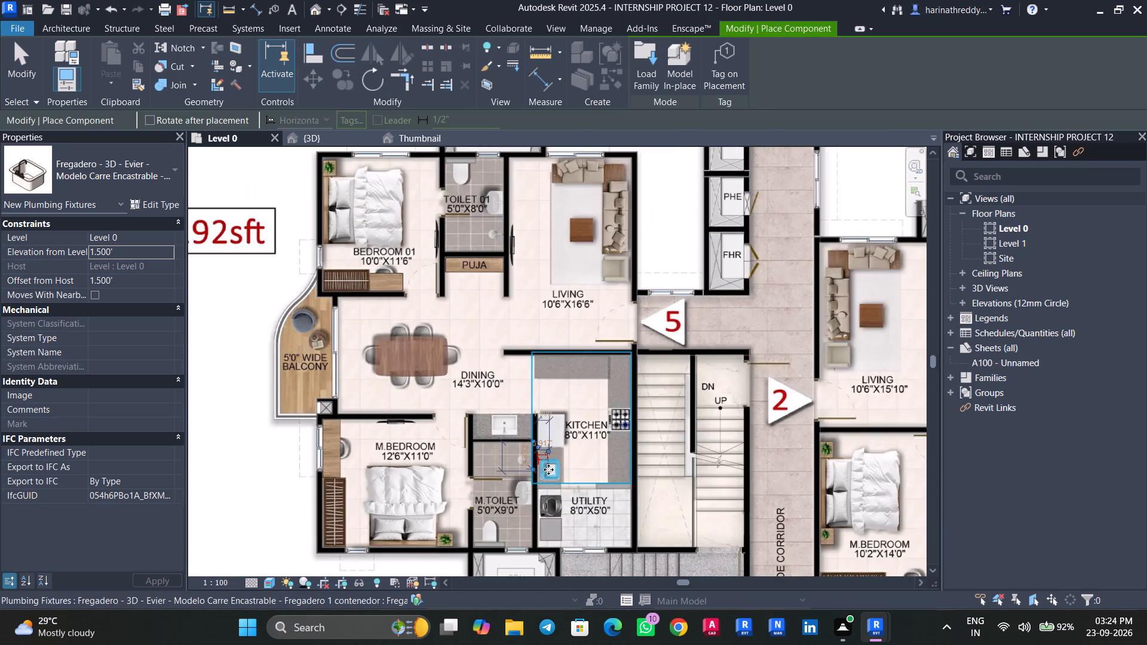
pyautogui.moveTo(578, 471); pyautogui.dragTo(563, 246, button='middle')
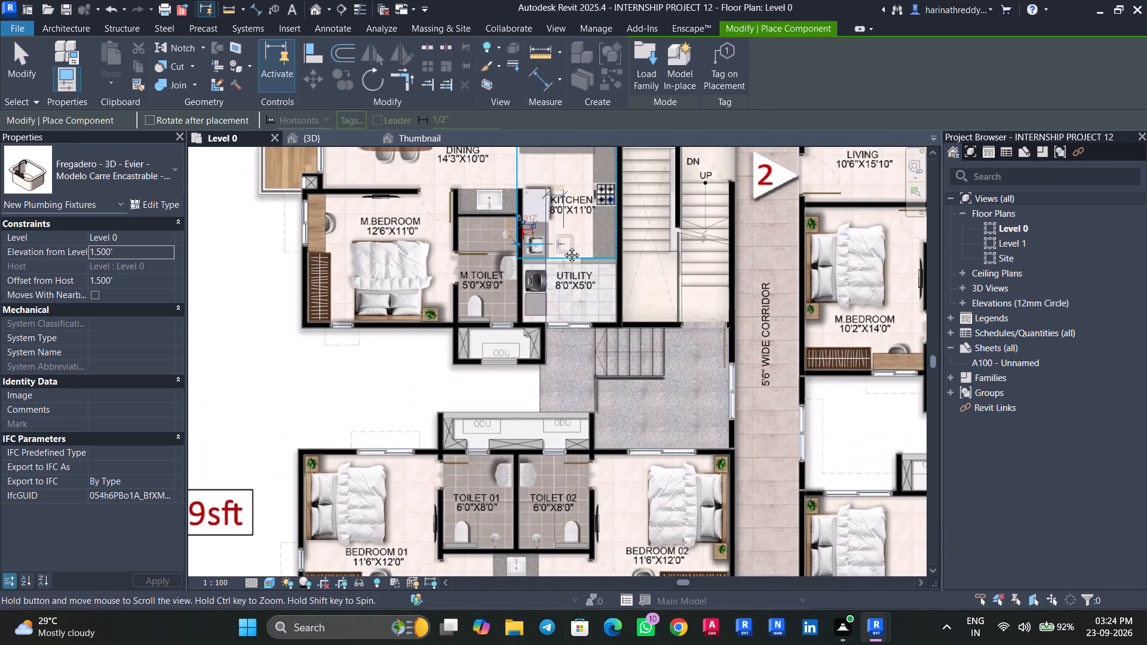
pyautogui.moveTo(563, 246); pyautogui.dragTo(575, 190, button='middle')
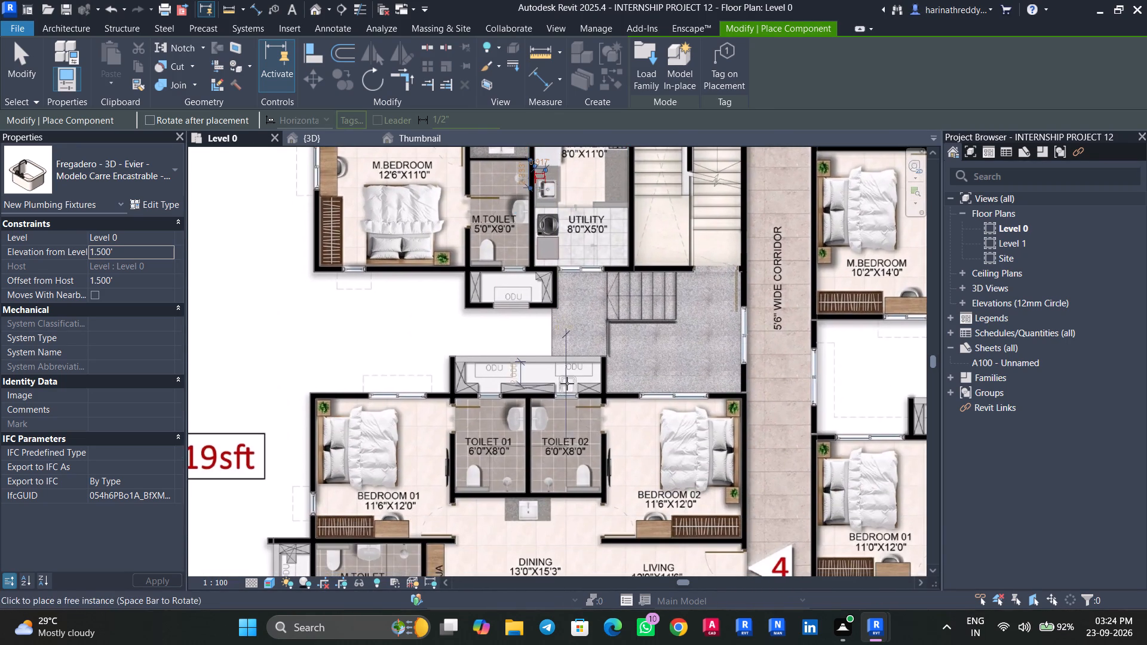
pyautogui.scroll(-3, 567, 383)
pyautogui.moveTo(559, 358); pyautogui.dragTo(568, 493, button='middle')
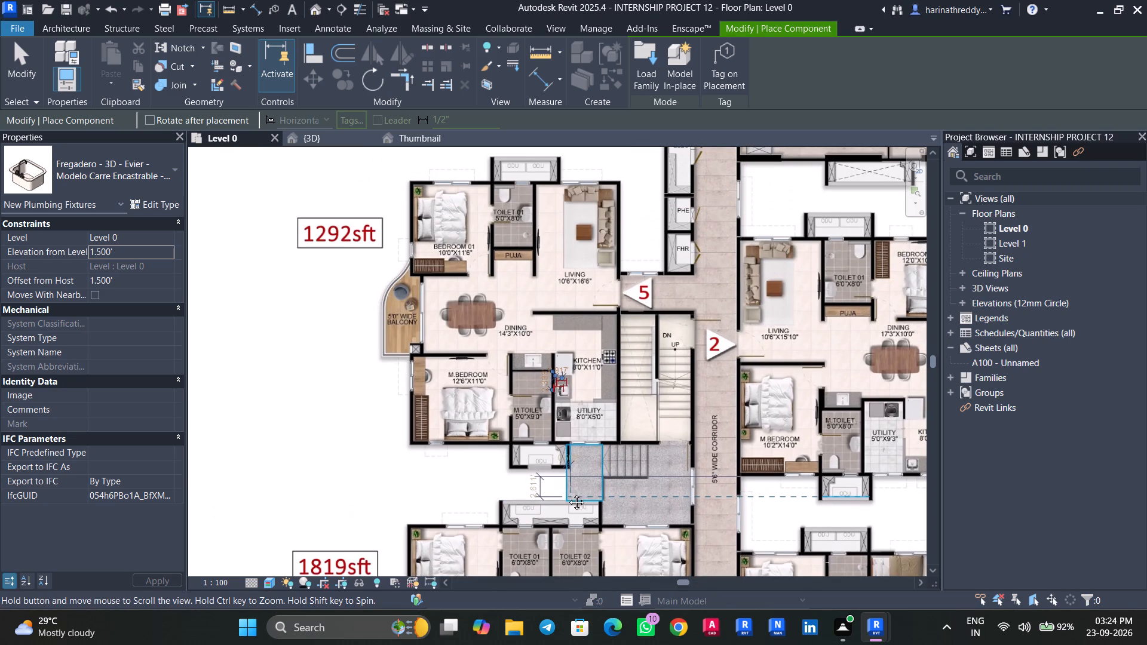
pyautogui.moveTo(568, 493); pyautogui.dragTo(594, 230, button='middle')
pyautogui.scroll(1, 594, 230)
pyautogui.scroll(6, 641, 522)
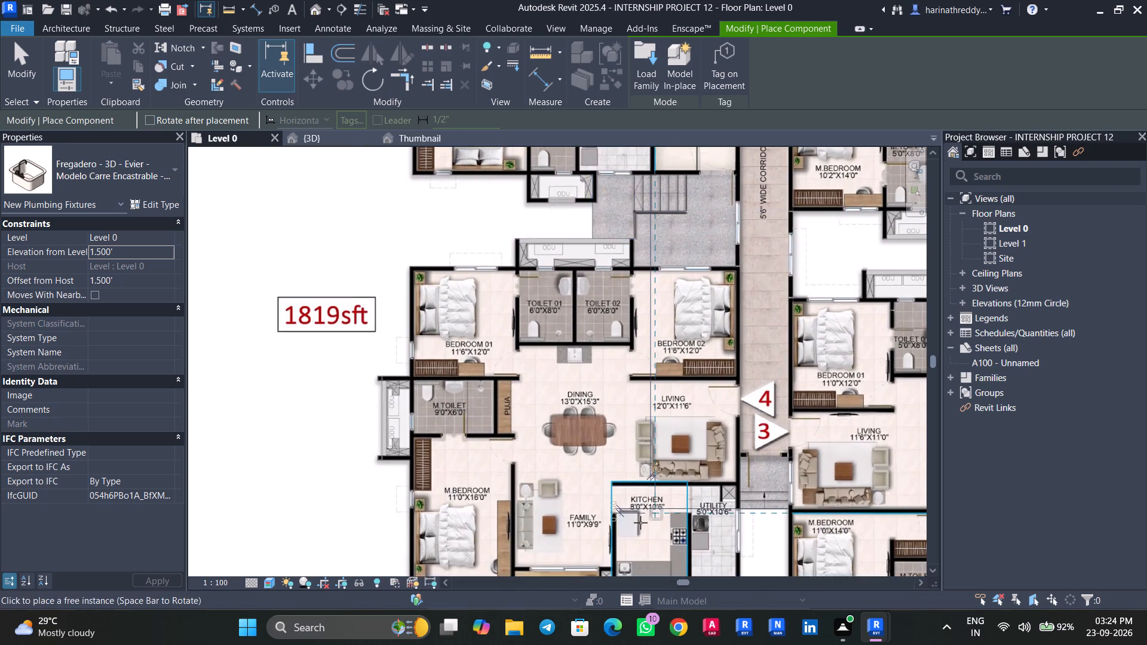
pyautogui.moveTo(636, 536); pyautogui.dragTo(643, 287, button='middle')
pyautogui.scroll(1, 643, 287)
pyautogui.scroll(5, 611, 390)
pyautogui.press('space')
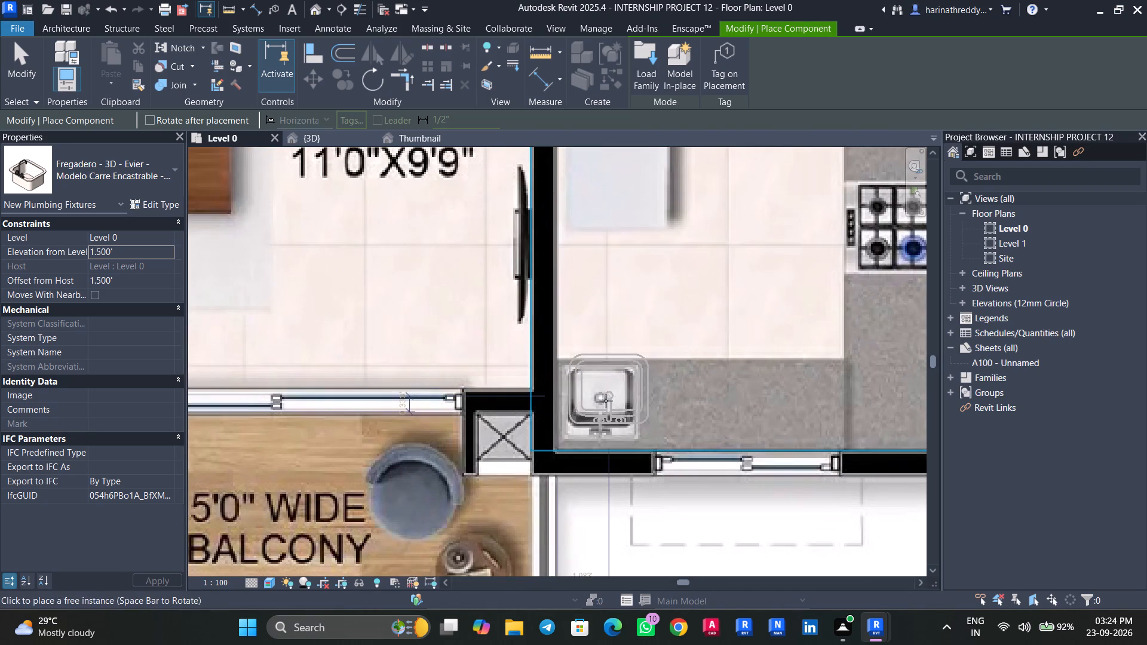
pyautogui.click(599, 411)
# Place the same sink on unit 4's dining wash counter, rotated with its tap toward the toilet wall.
pyautogui.scroll(-8, 599, 411)
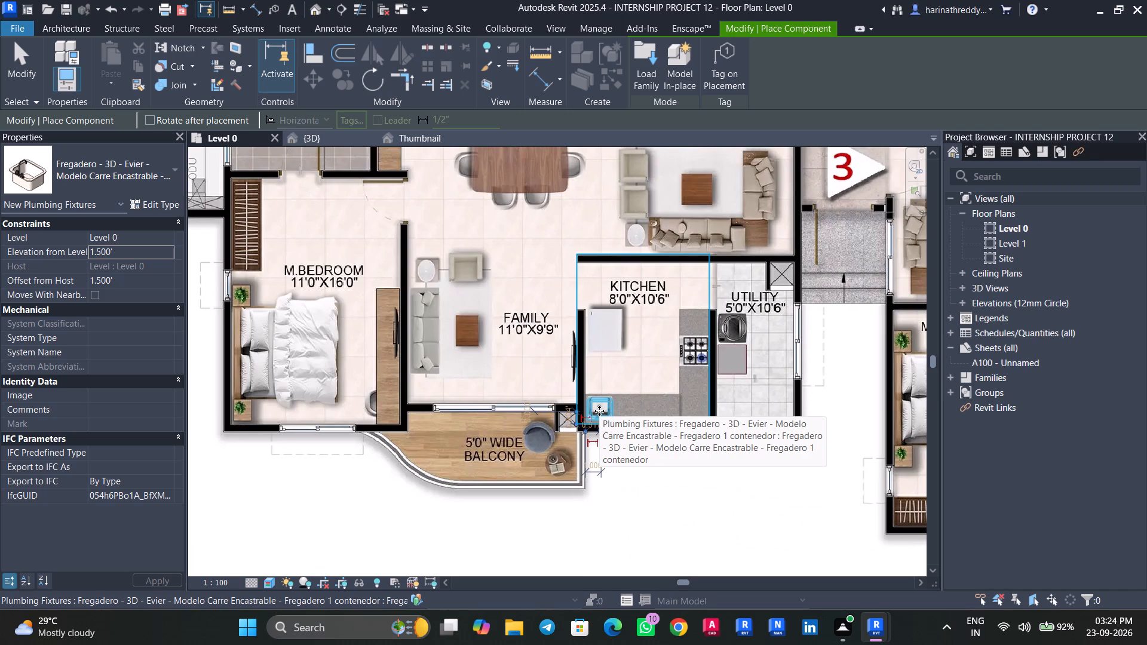
pyautogui.moveTo(646, 349); pyautogui.dragTo(650, 472, button='middle')
pyautogui.scroll(-1, 650, 471)
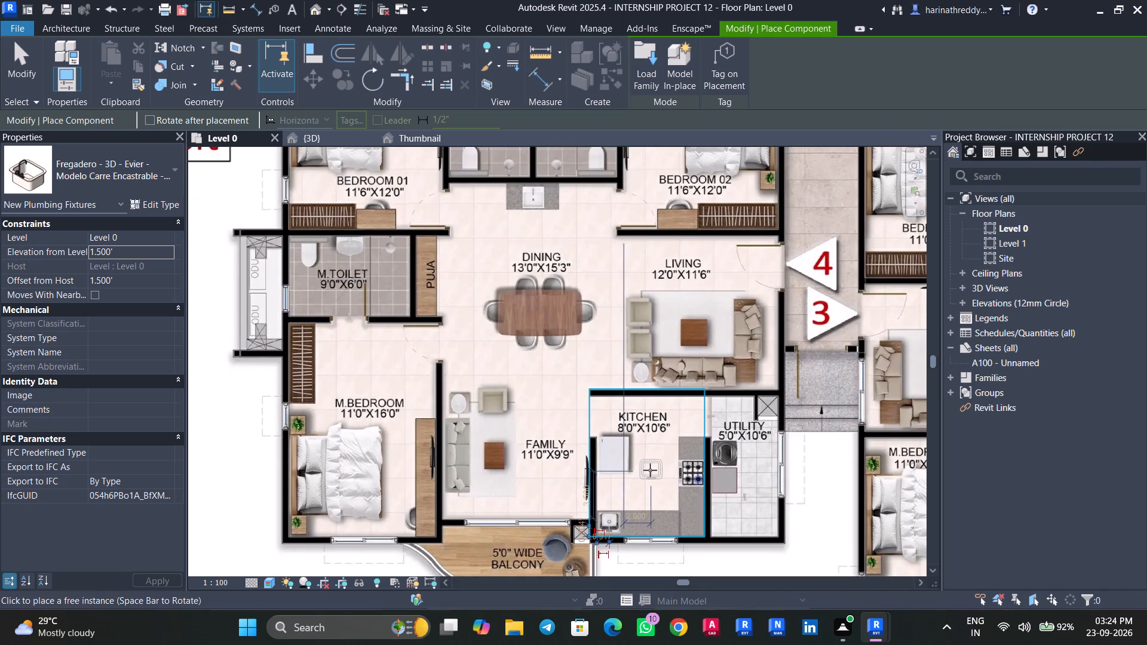
pyautogui.scroll(-2, 650, 470)
pyautogui.scroll(12, 567, 260)
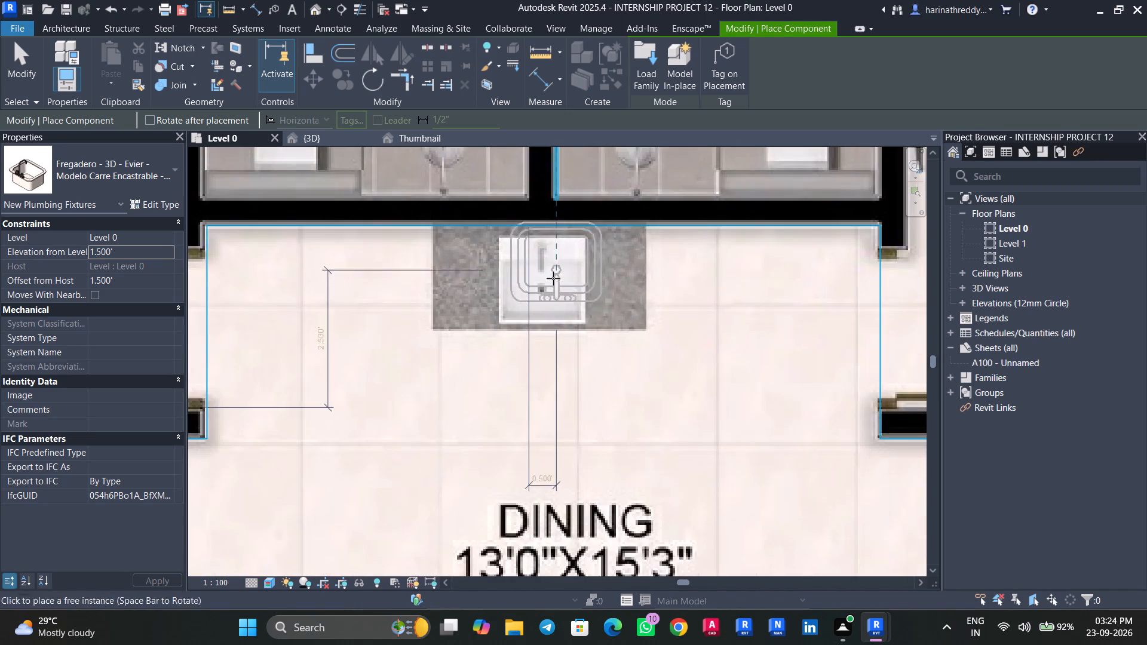
pyautogui.press('space')
pyautogui.press('space')
pyautogui.click(541, 271)
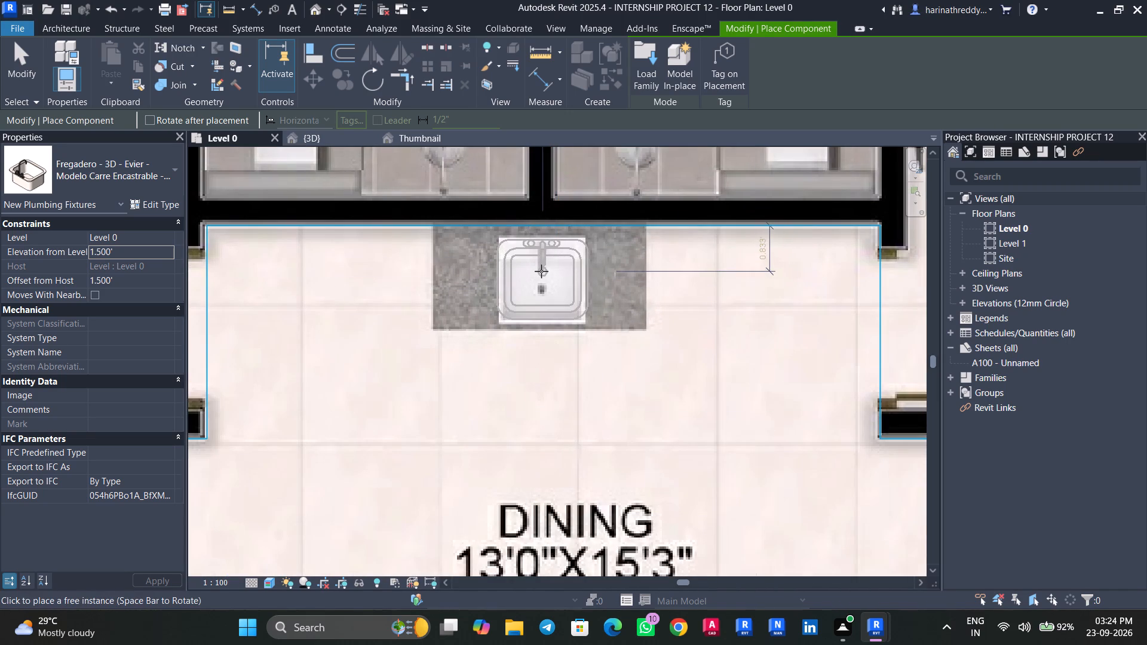
# Place the sink on unit 3's wash counter beside the powder room, with its tap toward the Toilet 02 wall.
pyautogui.scroll(-19, 541, 271)
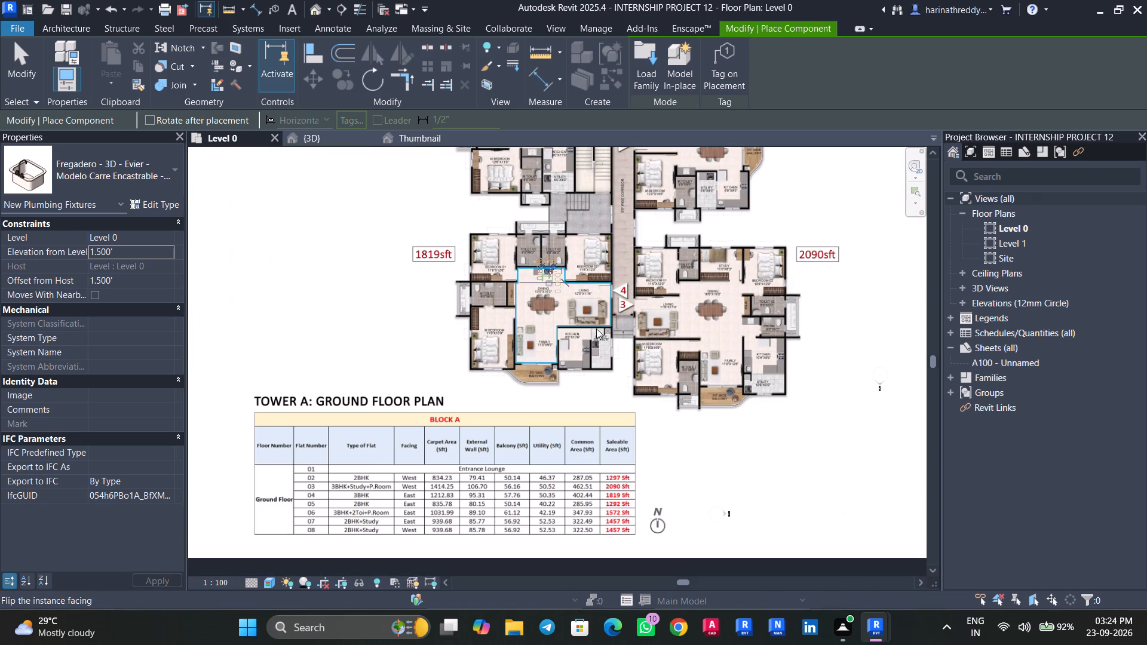
pyautogui.scroll(9, 744, 348)
pyautogui.scroll(6, 763, 262)
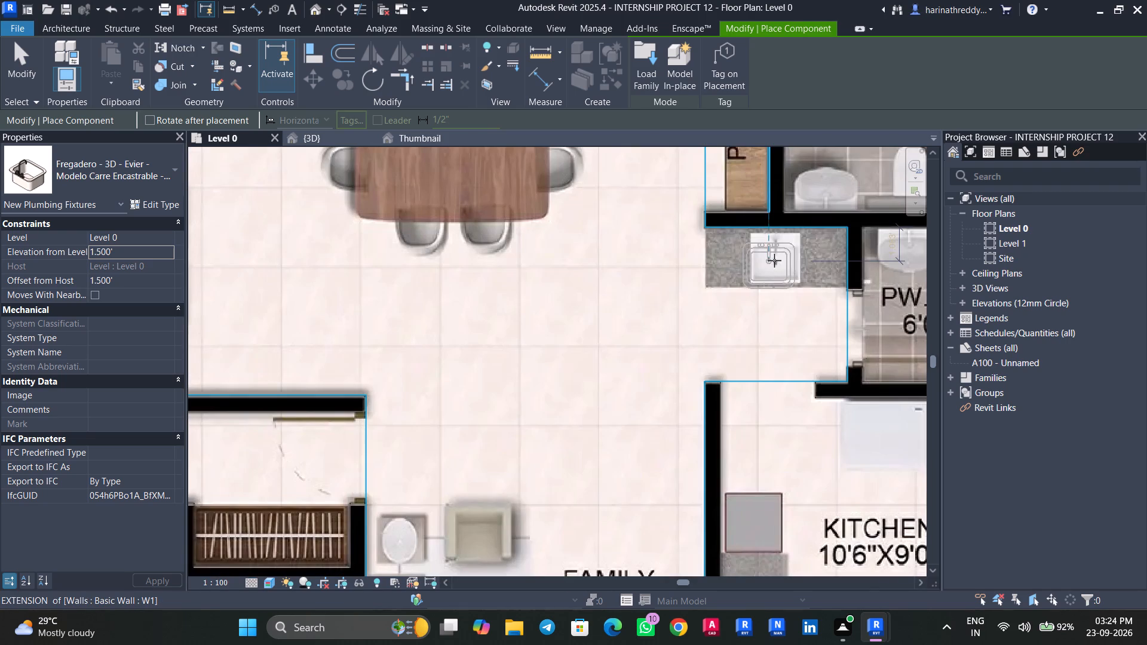
pyautogui.scroll(5, 775, 255)
pyautogui.click(777, 253)
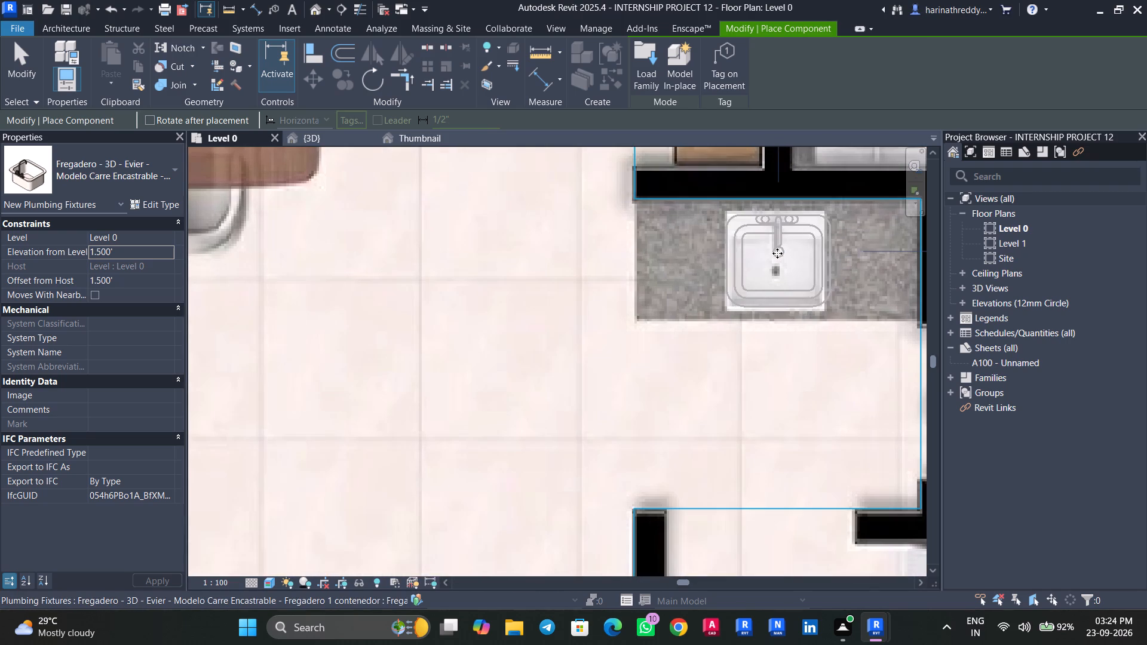
# Place the sink over the symbol in unit 3's 10'6"X9'0" kitchen, rotated with its tap toward the family room wall.
pyautogui.scroll(-9, 777, 253)
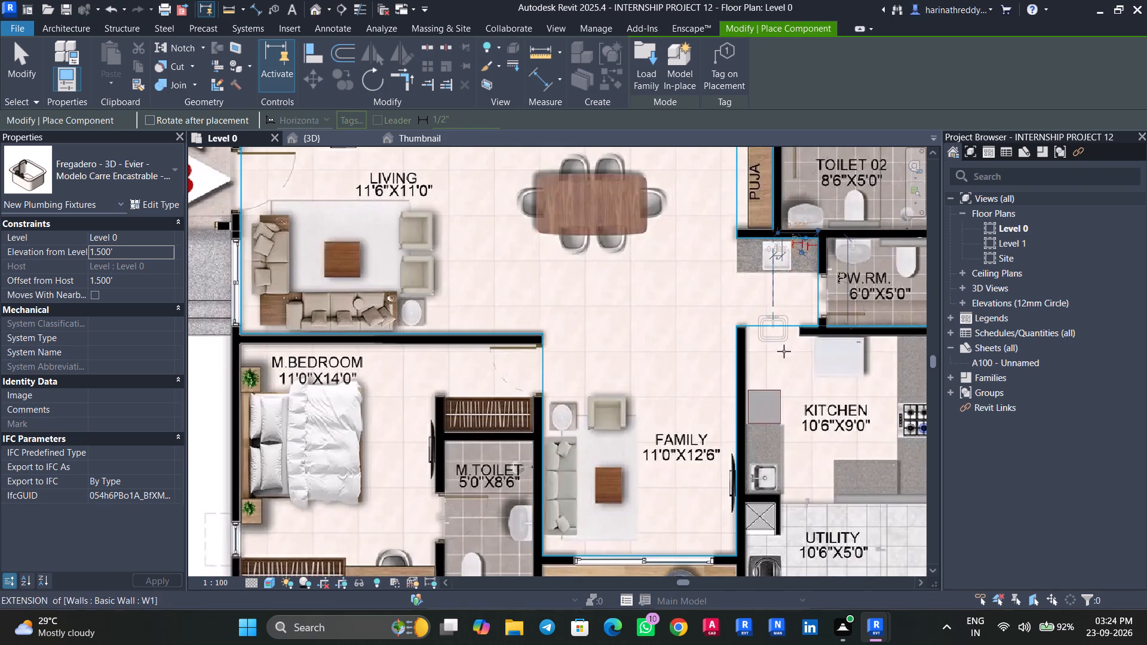
pyautogui.moveTo(809, 432); pyautogui.dragTo(711, 316, button='middle')
pyautogui.scroll(4, 673, 361)
pyautogui.scroll(-1, 673, 361)
pyautogui.scroll(5, 673, 361)
pyautogui.press('space')
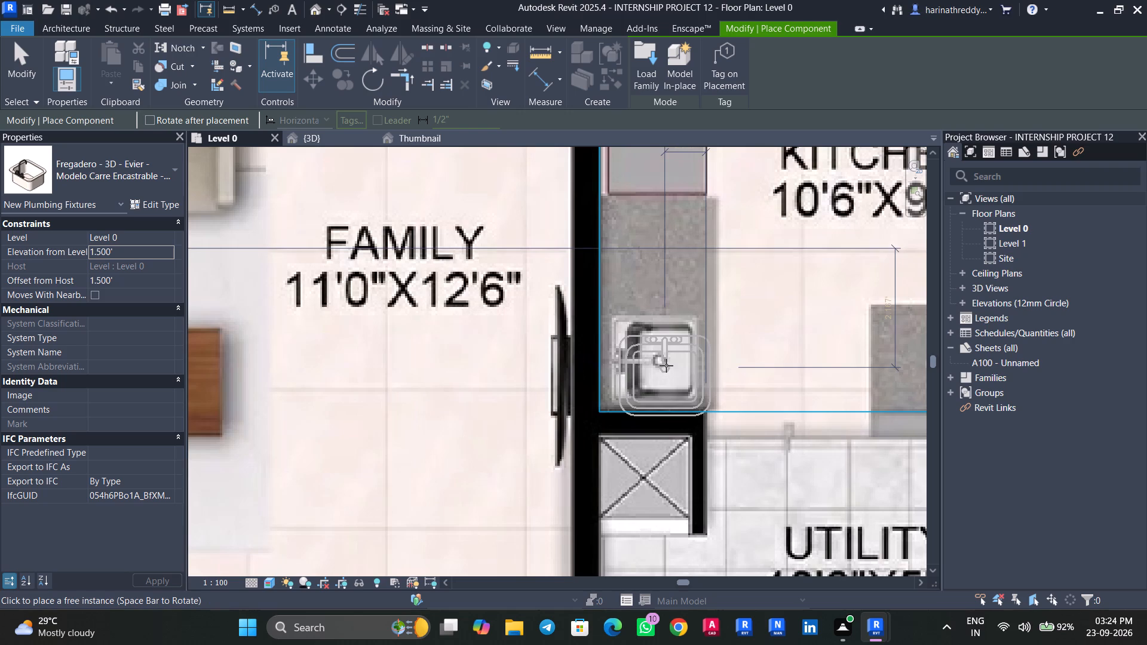
pyautogui.click(649, 358)
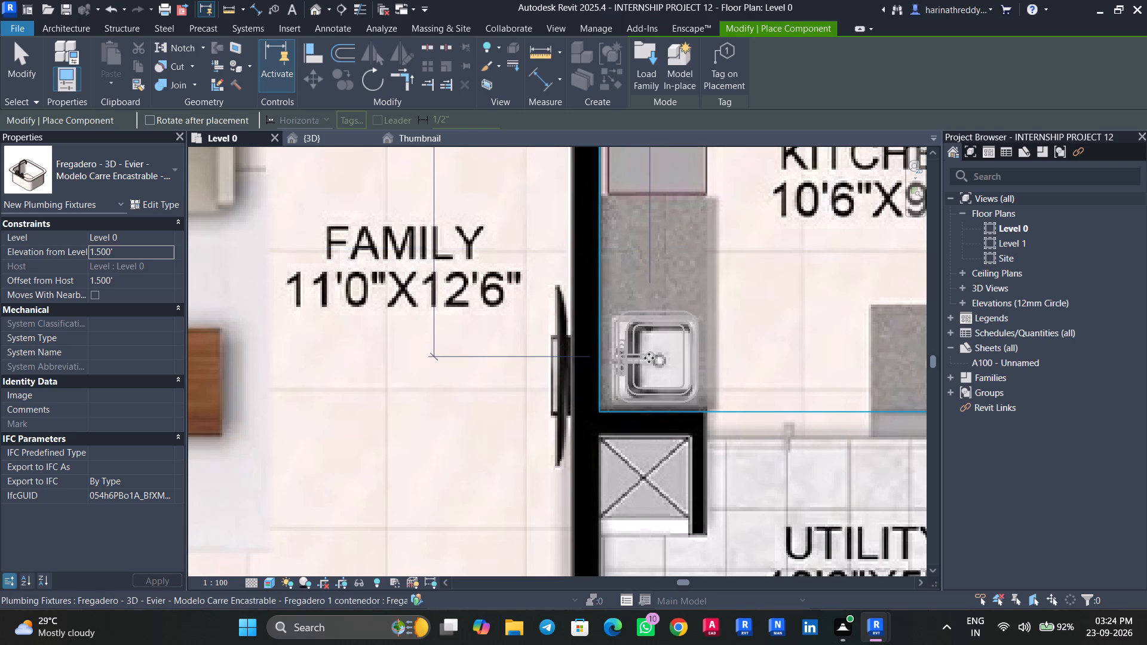
# Place the sink over the symbol in unit 2's 8'0"X9'3" kitchen, rotated with its tap toward the exterior window wall.
pyautogui.scroll(-9, 649, 358)
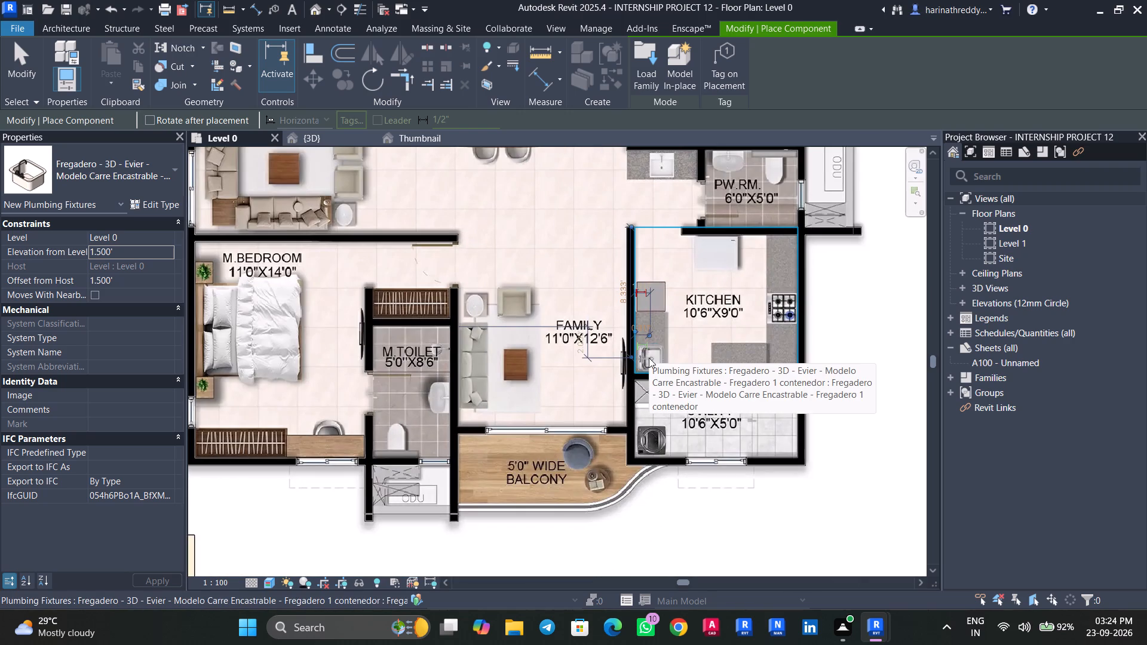
pyautogui.scroll(-5, 649, 358)
pyautogui.moveTo(656, 246); pyautogui.dragTo(652, 467, button='middle')
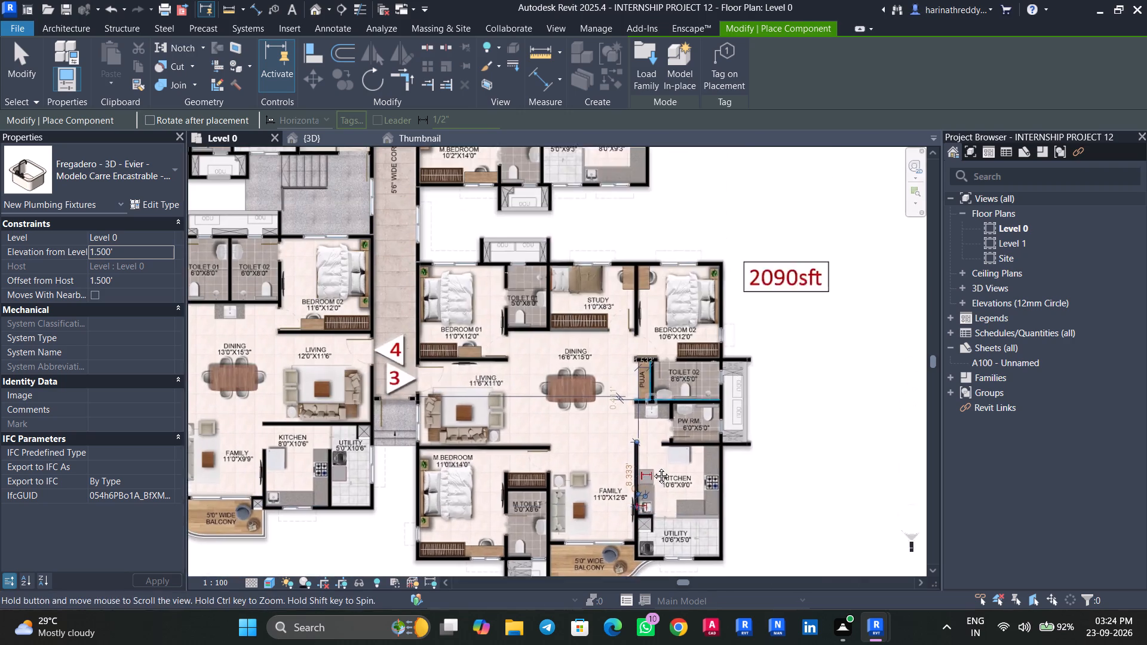
pyautogui.moveTo(652, 467); pyautogui.dragTo(652, 472, button='middle')
pyautogui.moveTo(628, 299); pyautogui.dragTo(630, 456, button='middle')
pyautogui.scroll(18, 605, 426)
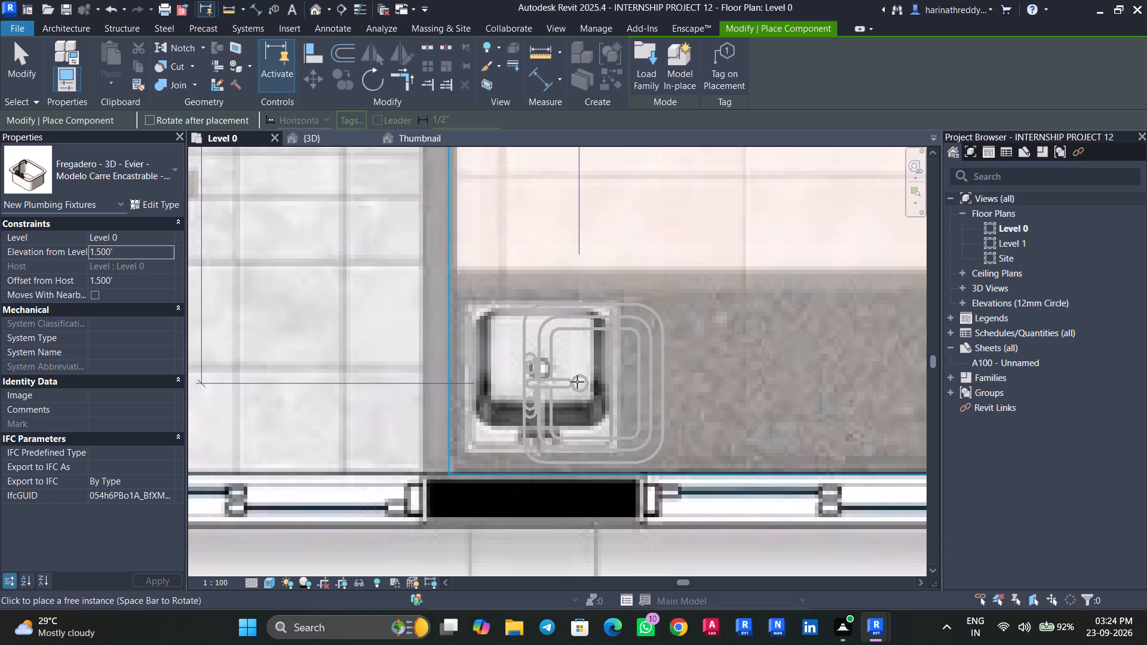
pyautogui.press('space')
pyautogui.click(557, 384)
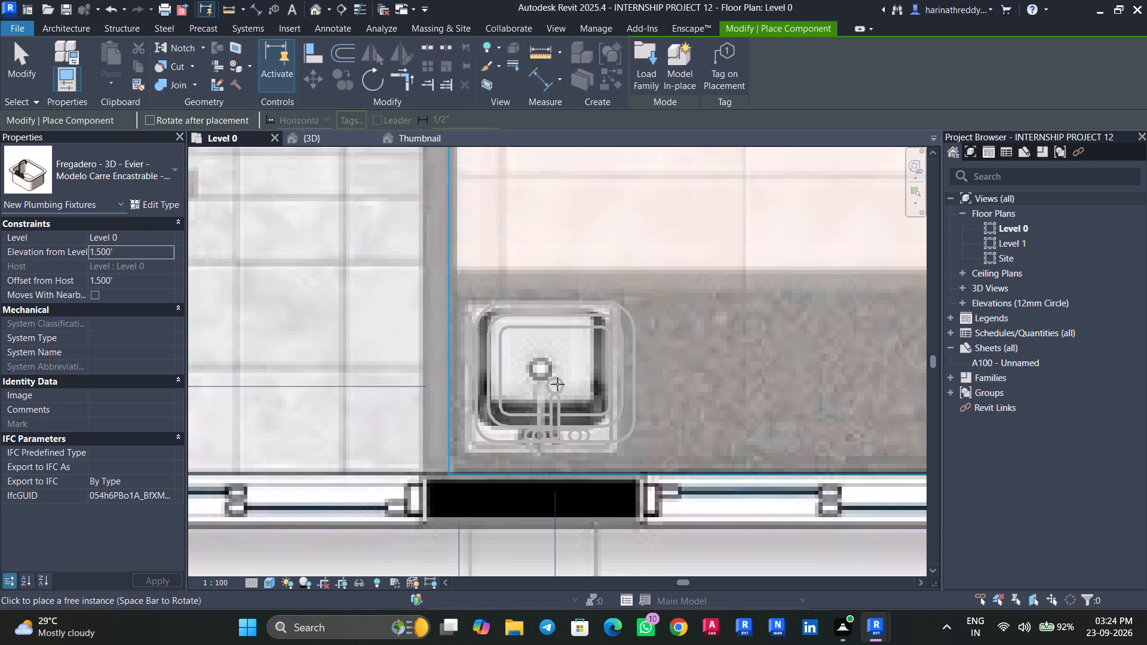
# Place the sink on unit 2's dining wash counter, with its tap toward the M.Toilet wall.
pyautogui.scroll(-4, 557, 384)
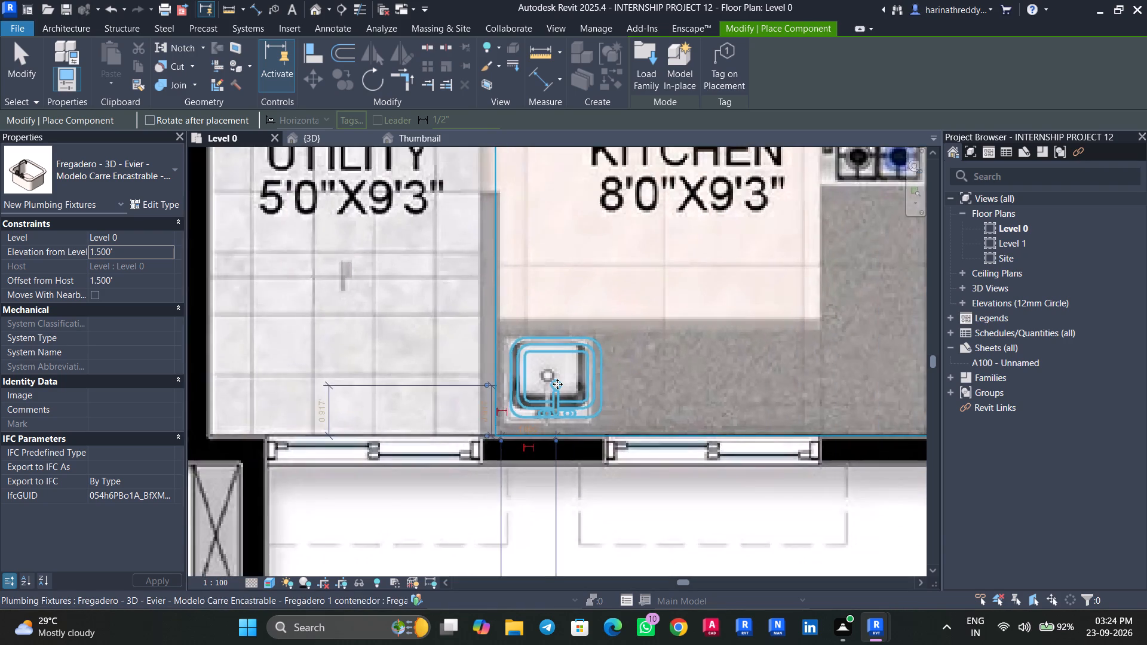
pyautogui.scroll(-10, 557, 384)
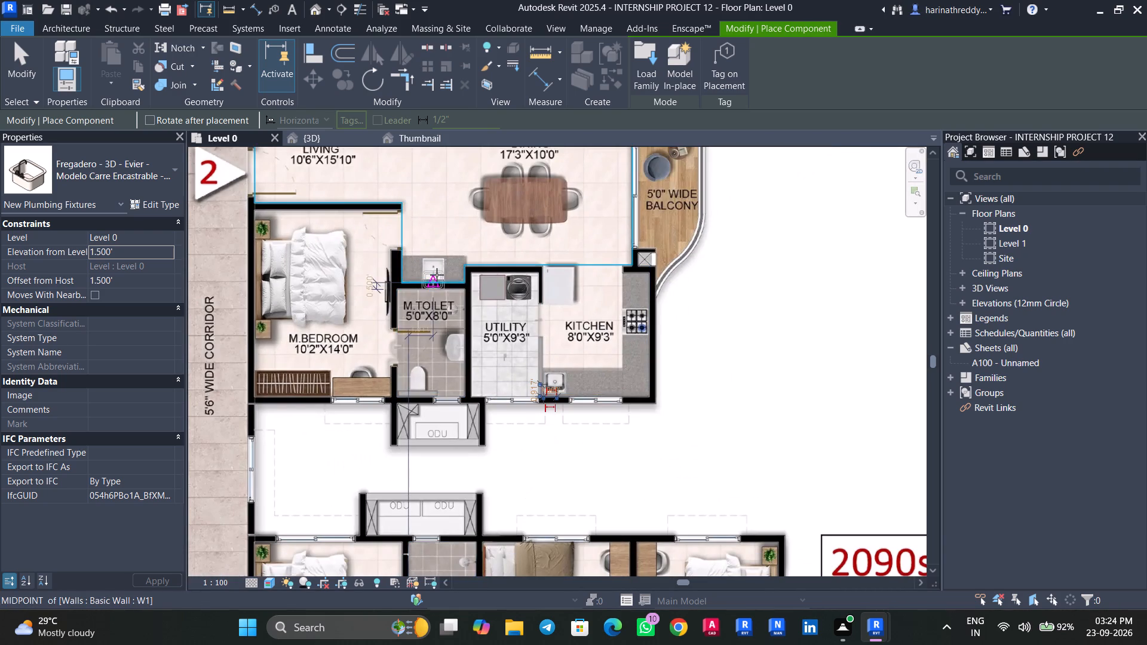
pyautogui.scroll(10, 435, 272)
pyautogui.click(431, 271)
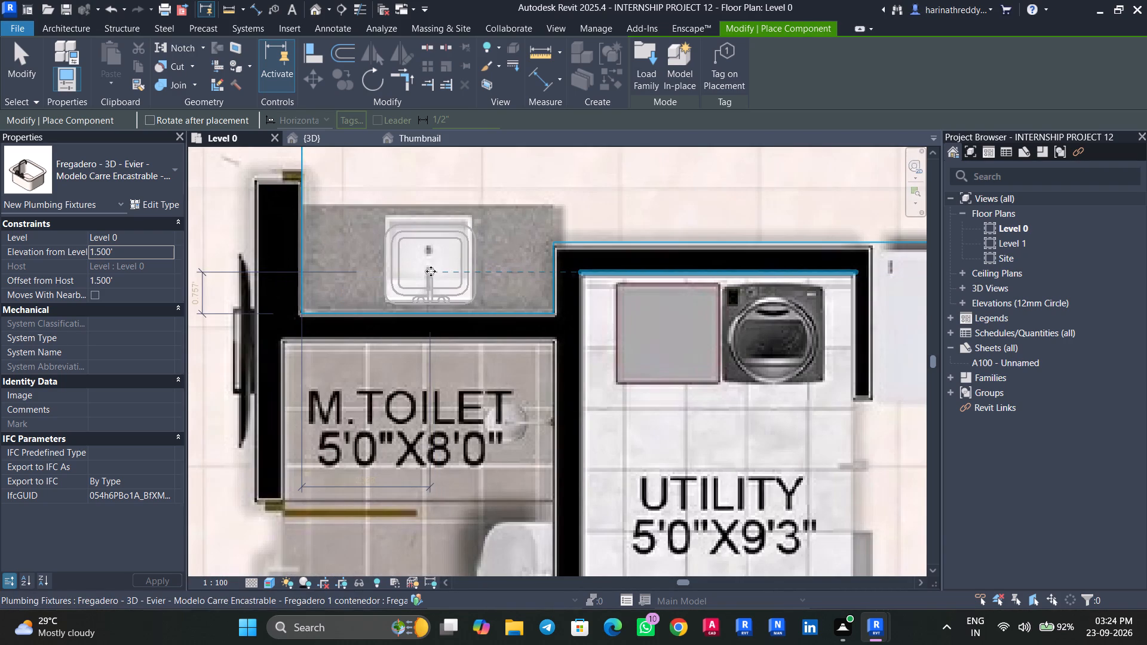
# Place the sink over the symbol in unit 8's 10'6"X8'1" kitchen, with its tap toward the utility.
pyautogui.scroll(-6, 431, 271)
pyautogui.scroll(1, 431, 271)
pyautogui.scroll(-6, 431, 271)
pyautogui.scroll(1, 431, 271)
pyautogui.scroll(-1, 431, 271)
pyautogui.moveTo(452, 235); pyautogui.dragTo(498, 468, button='middle')
pyautogui.moveTo(501, 401); pyautogui.dragTo(525, 505, button='middle')
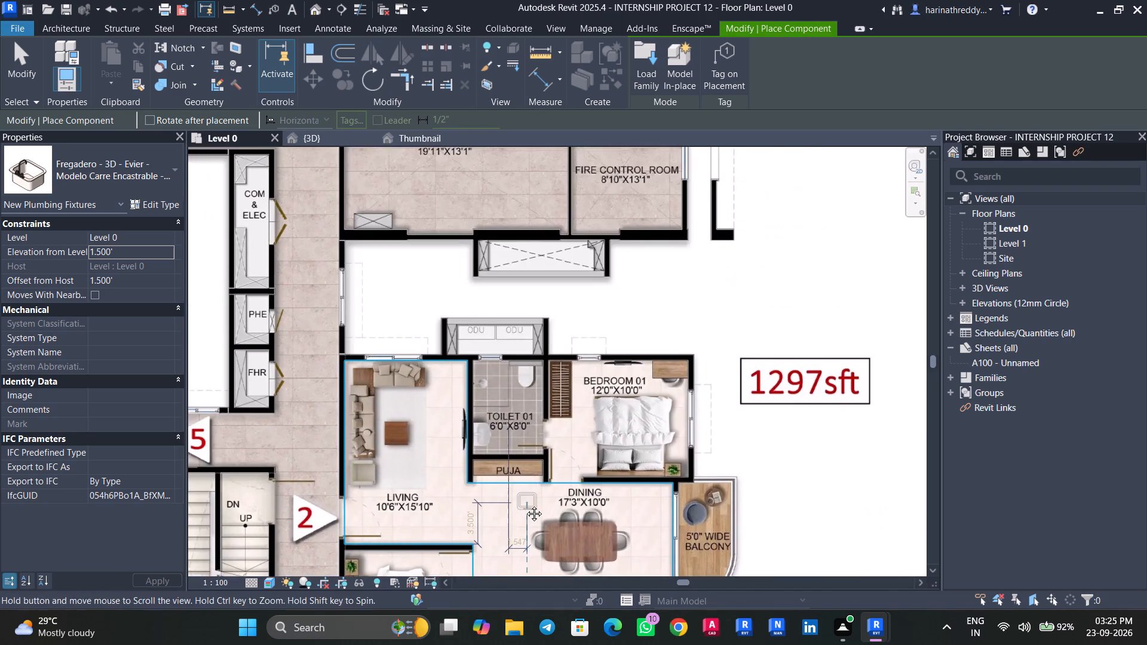
pyautogui.moveTo(525, 505); pyautogui.dragTo(526, 505, button='middle')
pyautogui.moveTo(514, 388); pyautogui.dragTo(553, 572, button='middle')
pyautogui.moveTo(528, 371); pyautogui.dragTo(577, 563, button='middle')
pyautogui.moveTo(556, 336); pyautogui.dragTo(600, 540, button='middle')
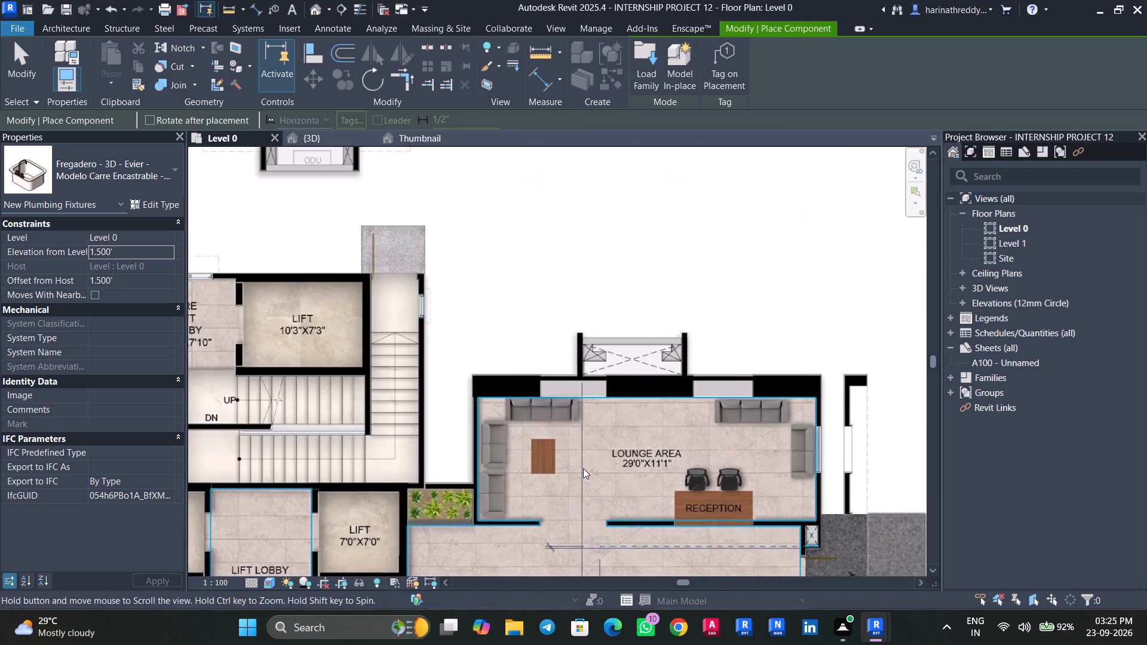
pyautogui.moveTo(550, 355); pyautogui.dragTo(628, 558, button='middle')
pyautogui.moveTo(522, 392); pyautogui.dragTo(617, 551, button='middle')
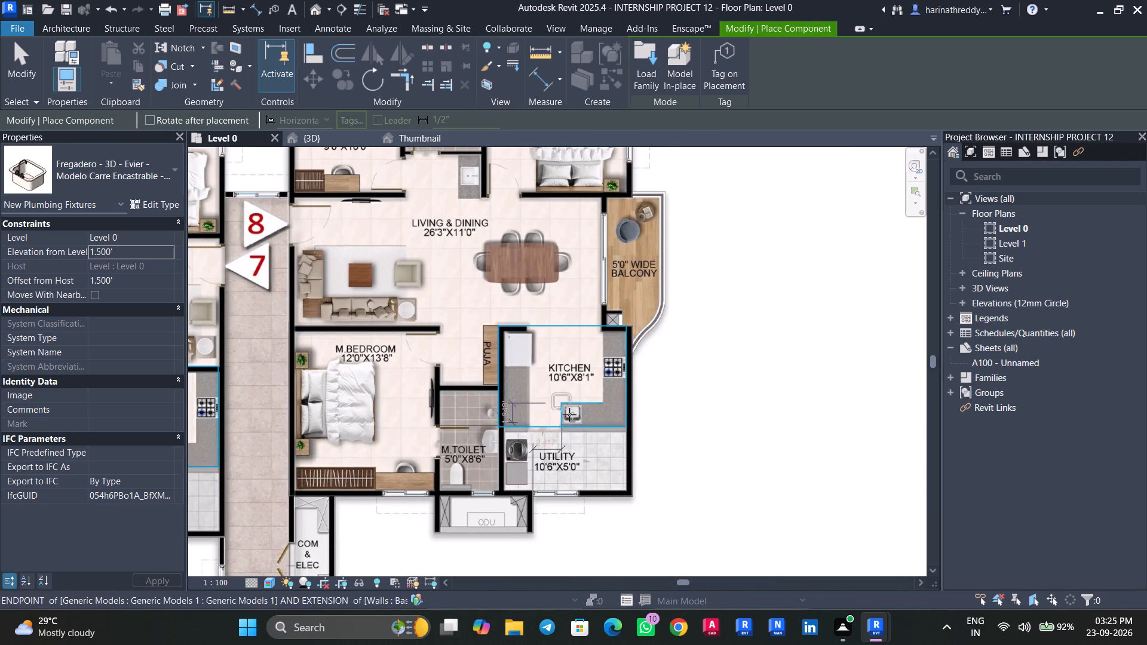
pyautogui.scroll(12, 573, 409)
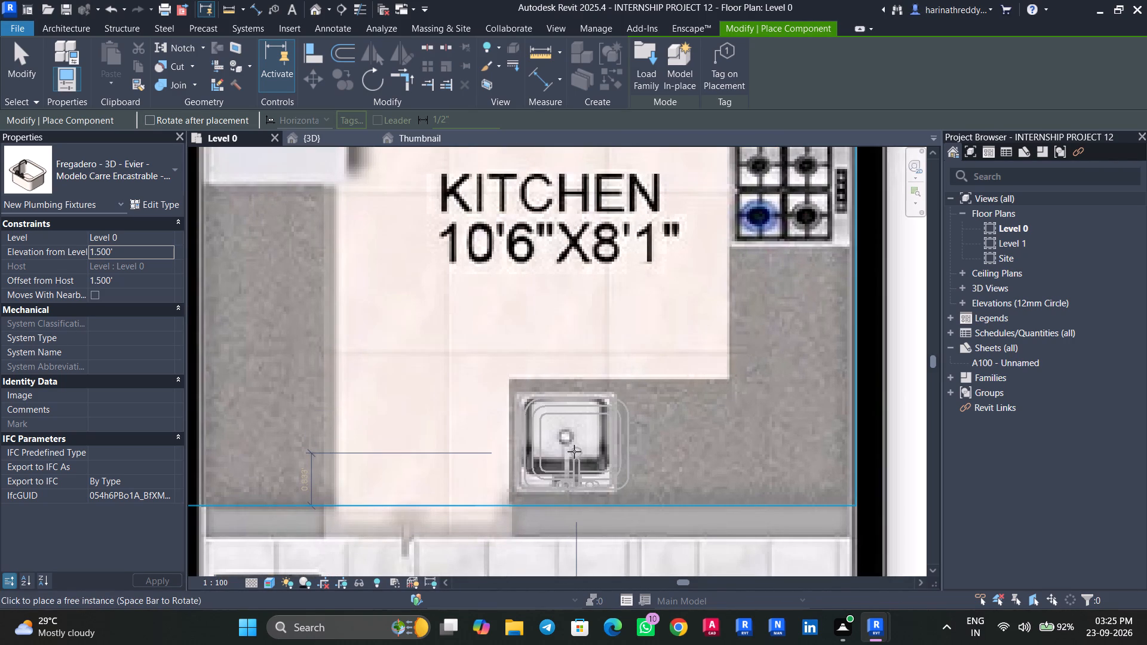
pyautogui.click(574, 451)
# Place the sink on unit 8's living and dining wash counter, rotated with its tap toward the Bedroom 01 wall.
pyautogui.scroll(-7, 574, 451)
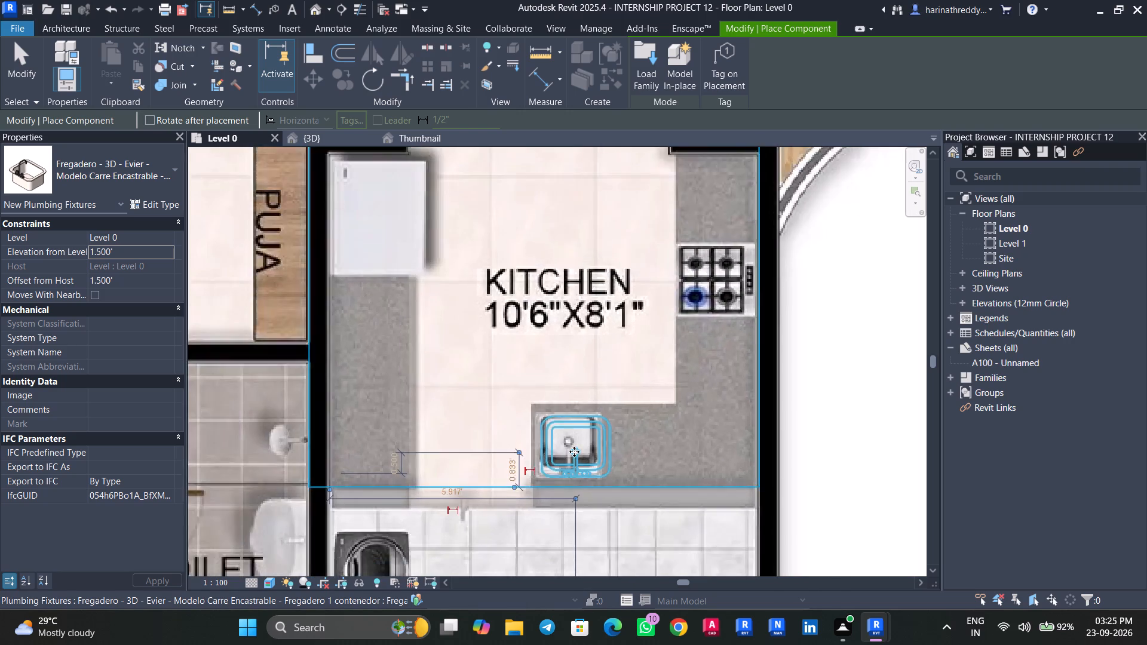
pyautogui.scroll(-3, 574, 451)
pyautogui.moveTo(549, 308); pyautogui.dragTo(582, 506, button='middle')
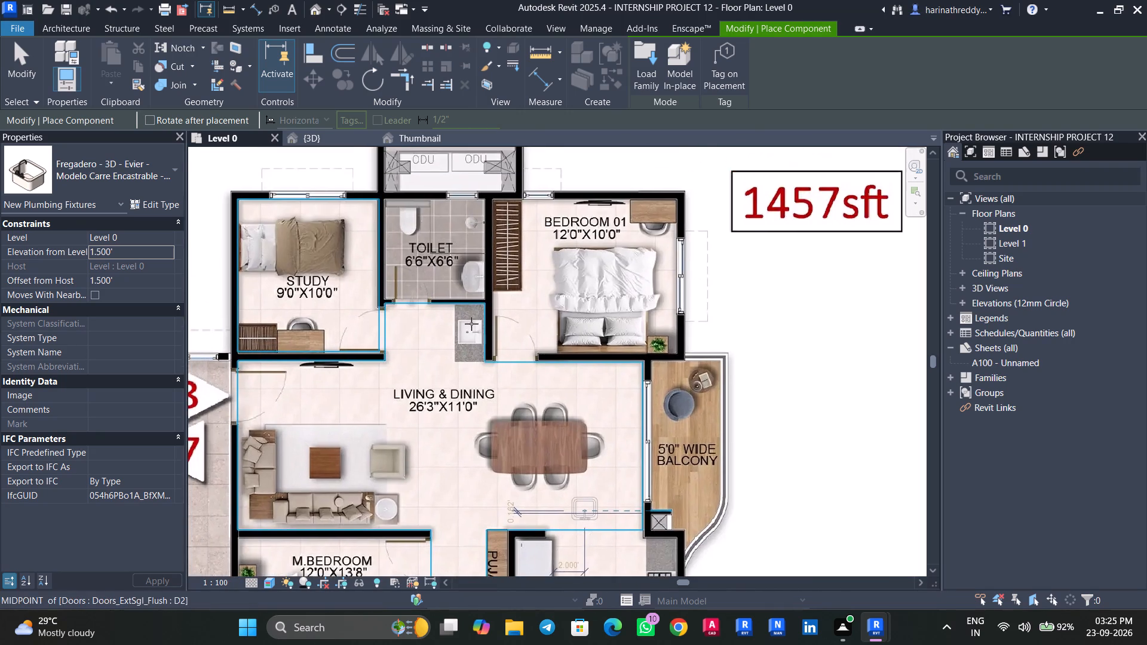
pyautogui.scroll(11, 463, 313)
pyautogui.press('space')
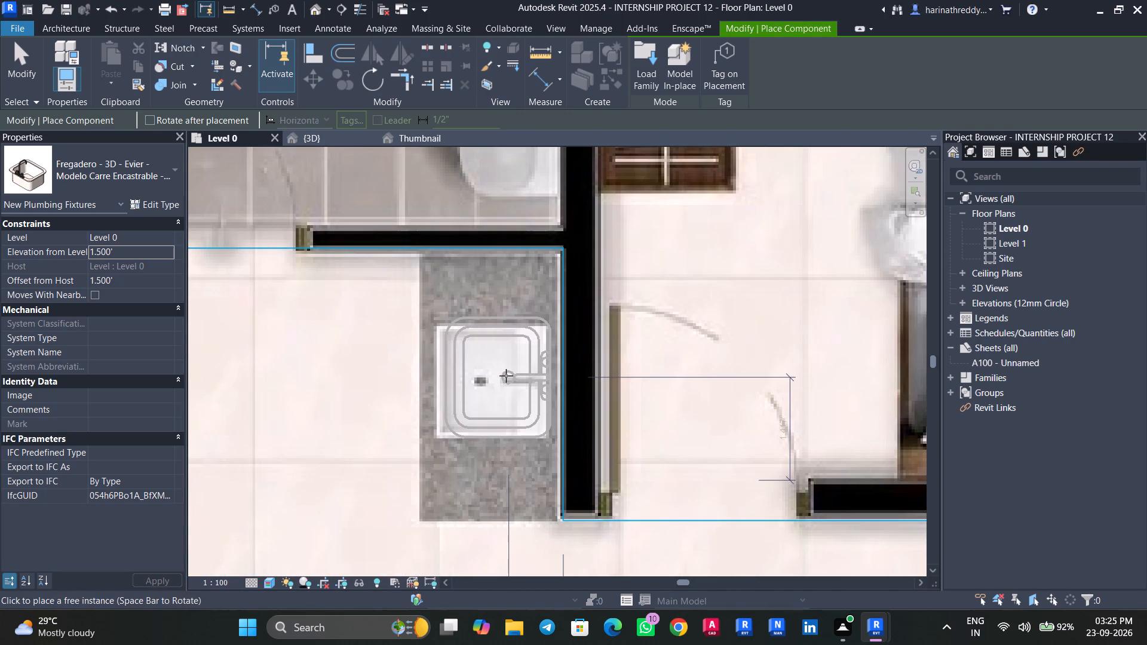
pyautogui.click(504, 376)
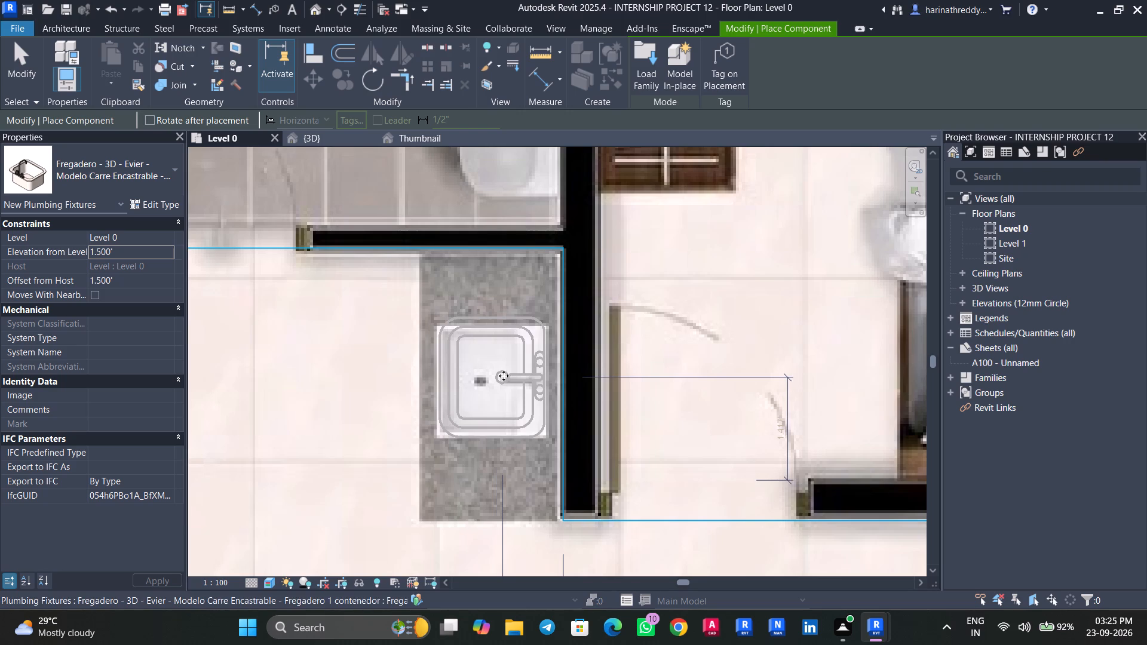
# Place the sink on unit 7's living and dining wash counter, rotated with its tap toward the study wall.
pyautogui.scroll(-15, 504, 376)
pyautogui.moveTo(477, 397); pyautogui.dragTo(716, 384, button='middle')
pyautogui.scroll(5, 411, 453)
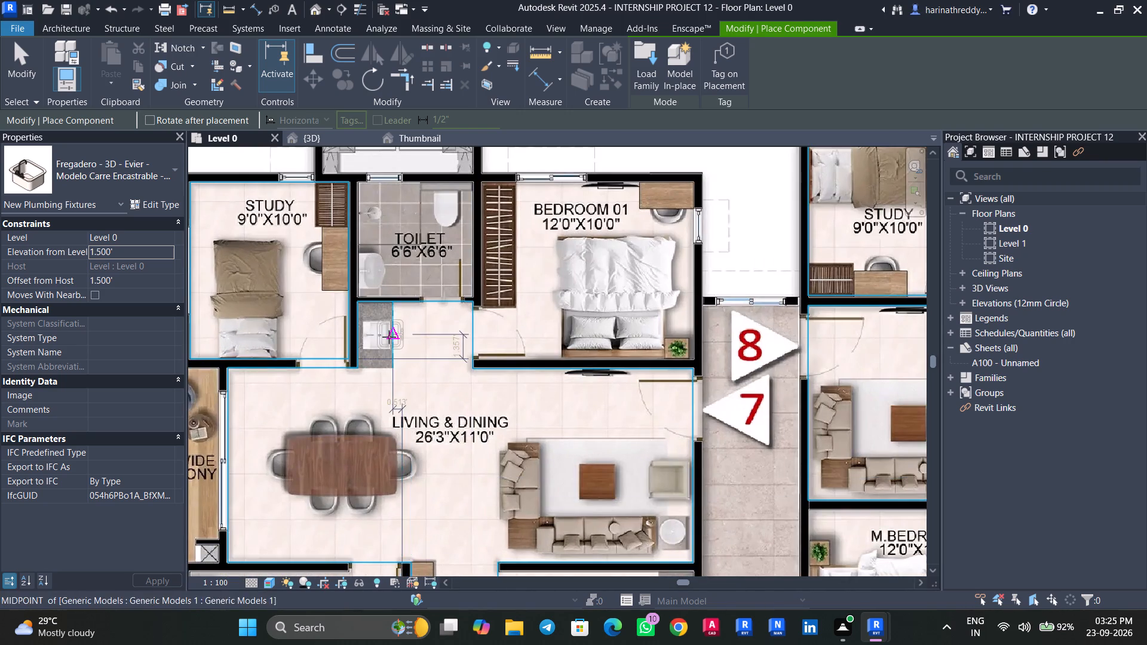
pyautogui.scroll(10, 380, 332)
pyautogui.press('space')
pyautogui.press('space')
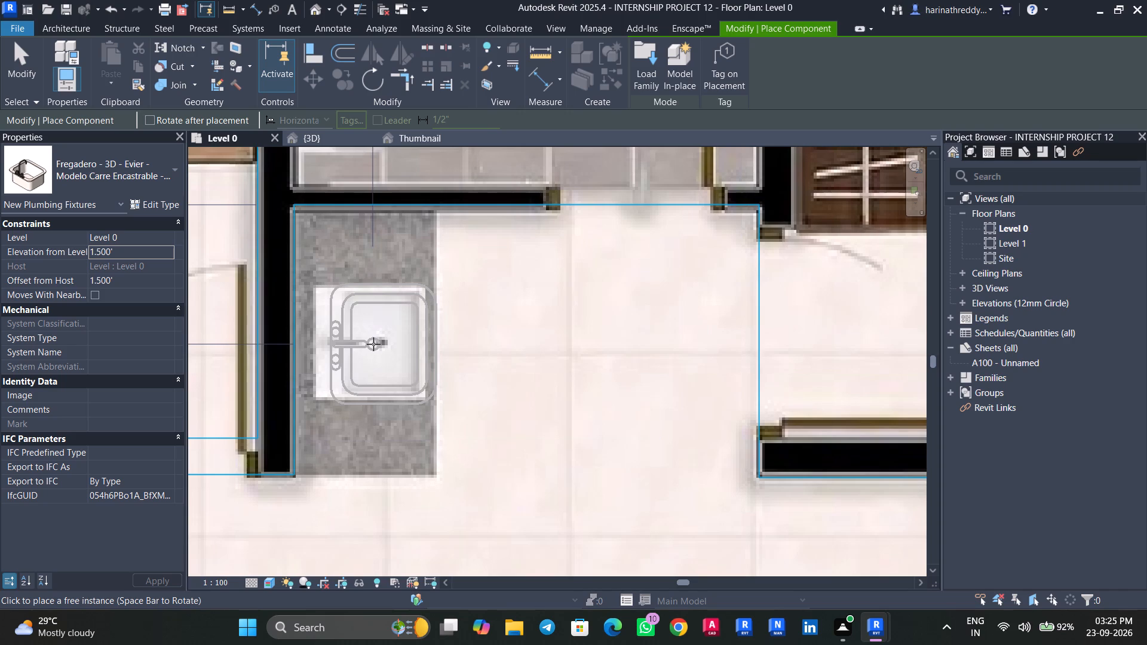
pyautogui.click(361, 342)
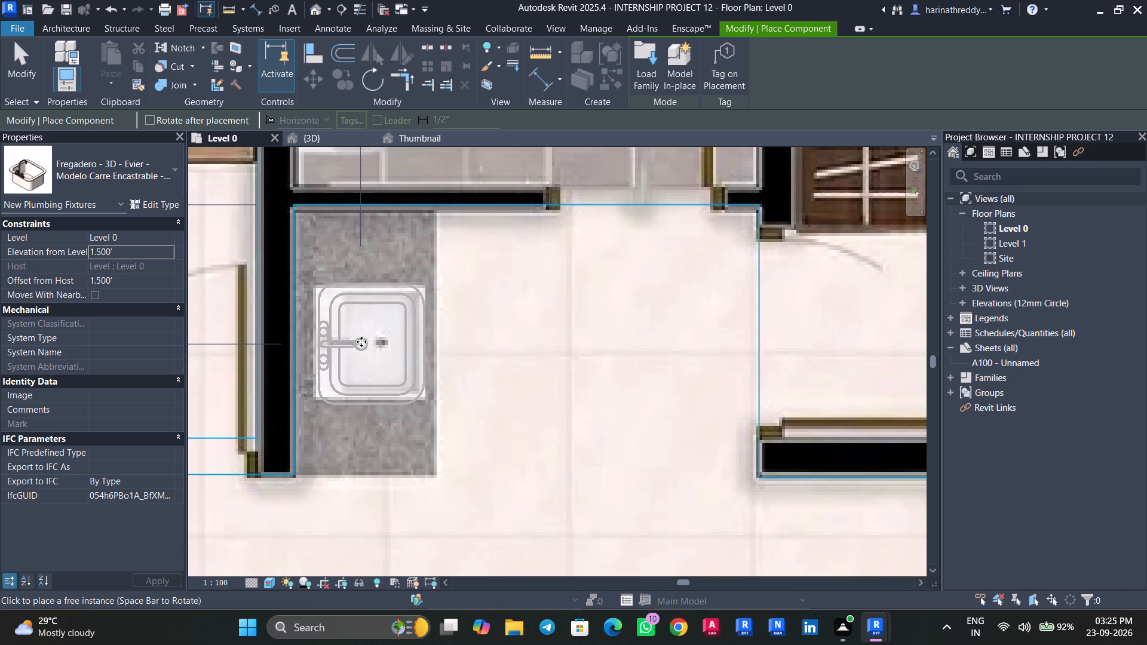
pyautogui.scroll(-13, 361, 342)
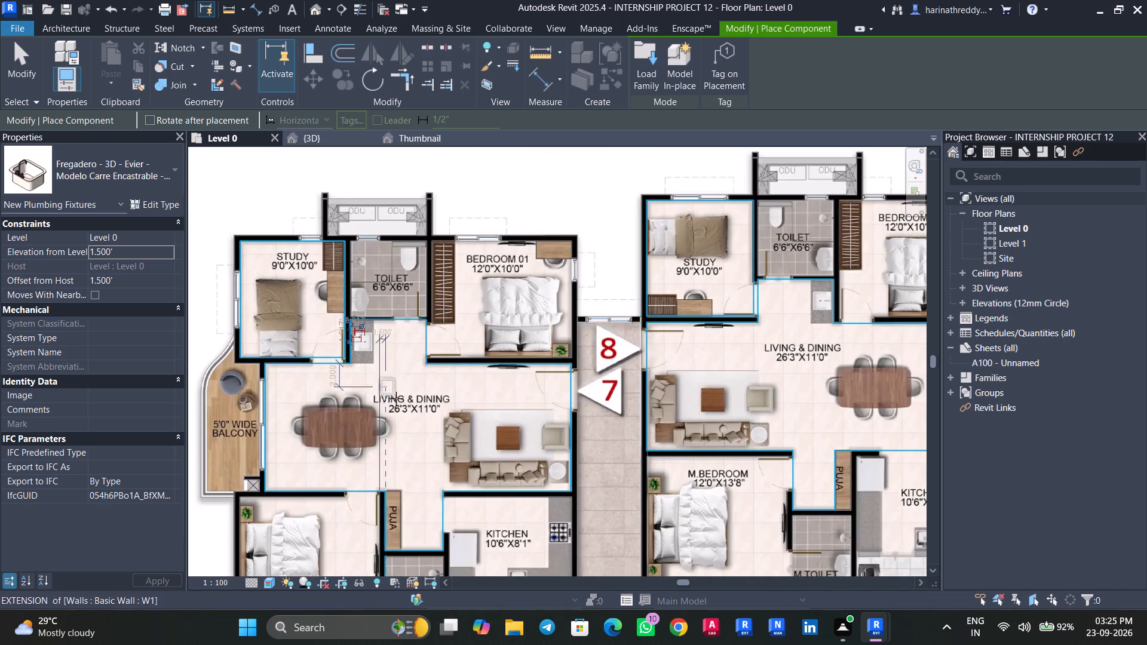
# Place the sink over the symbol in unit 7's 10'6"X8'1" kitchen, with its tap toward the utility.
pyautogui.moveTo(397, 405); pyautogui.dragTo(436, 225, button='middle')
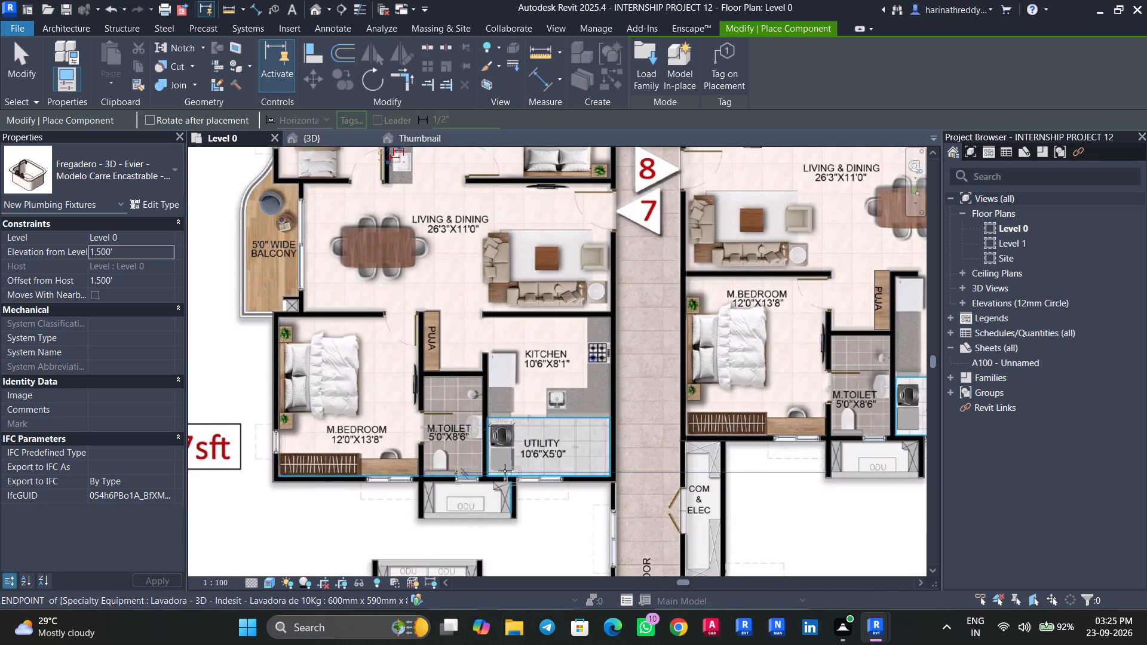
pyautogui.scroll(10, 554, 401)
pyautogui.press('space')
pyautogui.click(557, 403)
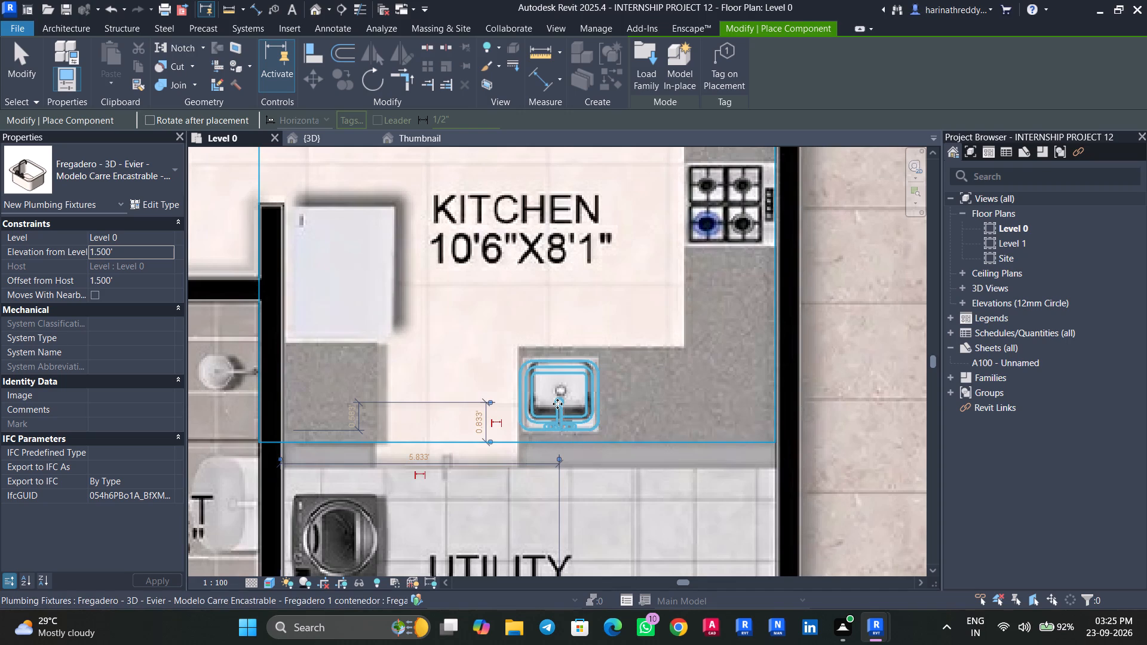
# Place the sink over the symbol in unit 6's 11'8"X8'0" kitchen, rotated with its tap toward the PW.RM wall.
pyautogui.scroll(-7, 557, 404)
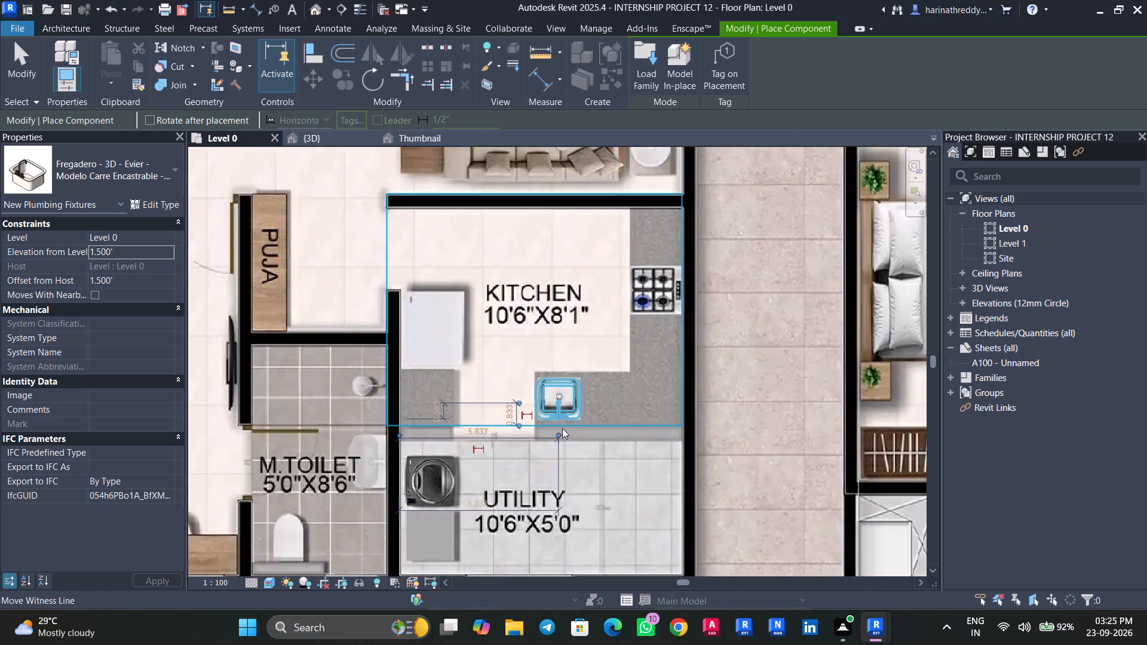
pyautogui.moveTo(562, 429); pyautogui.dragTo(569, 204, button='middle')
pyautogui.scroll(-8, 561, 275)
pyautogui.scroll(6, 553, 431)
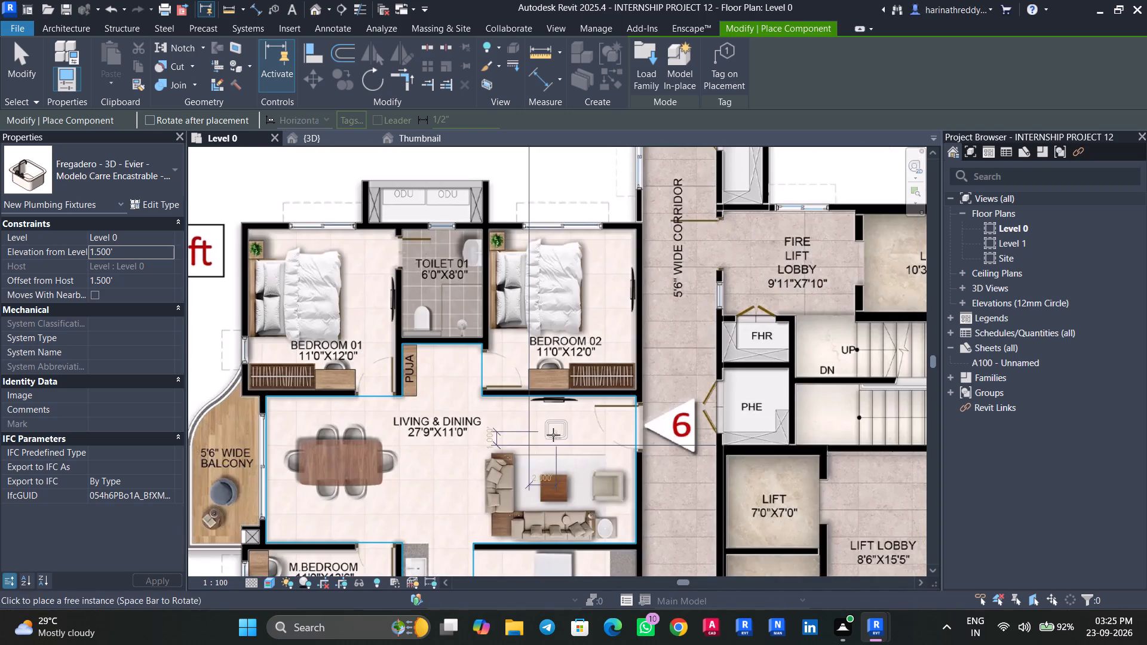
pyautogui.moveTo(548, 441); pyautogui.dragTo(570, 260, button='middle')
pyautogui.scroll(1, 565, 297)
pyautogui.scroll(6, 506, 492)
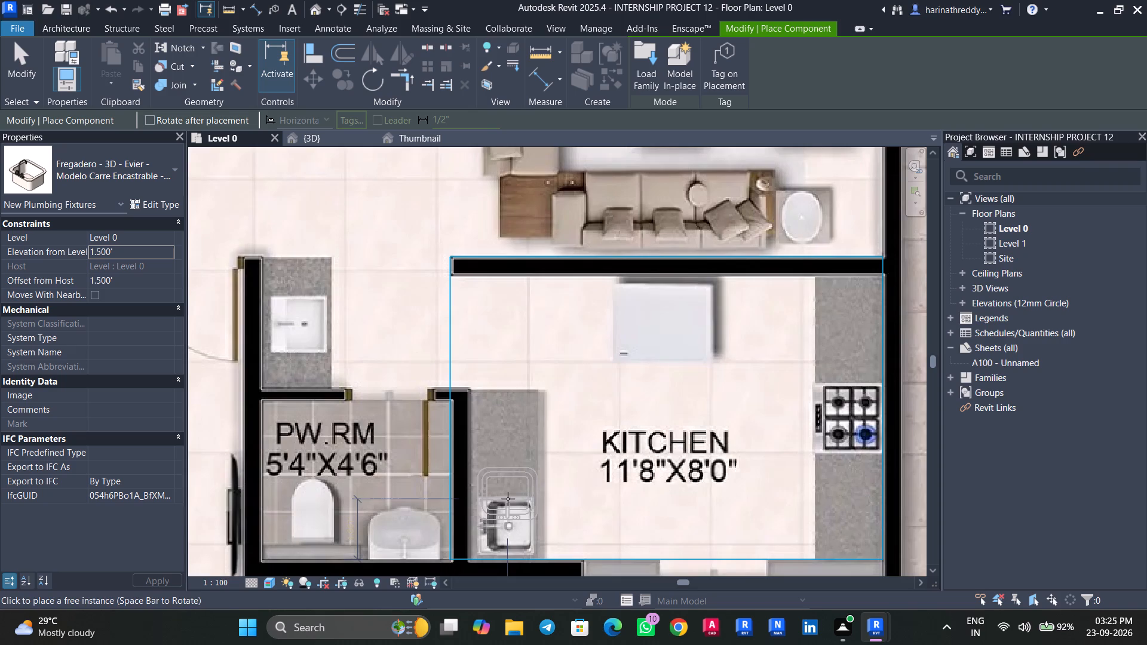
pyautogui.scroll(1, 507, 499)
pyautogui.moveTo(506, 497); pyautogui.dragTo(529, 360, button='middle')
pyautogui.press('Escape')
pyautogui.press('Escape')
pyautogui.press('Tab')
pyautogui.press('Tab')
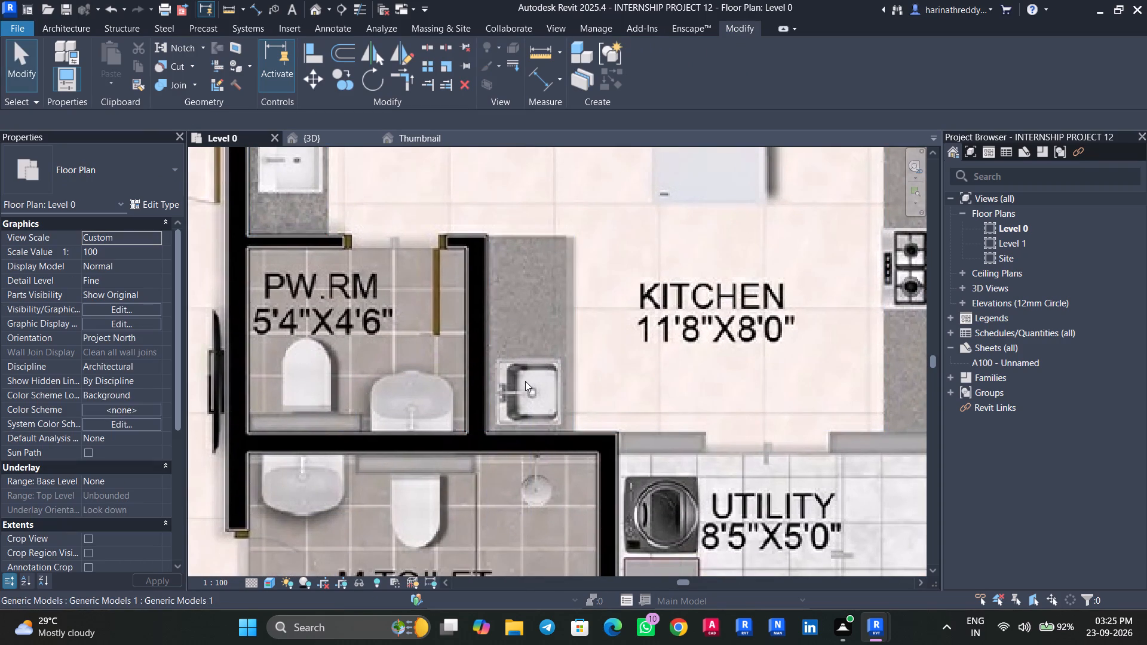
pyautogui.press('Tab')
pyautogui.scroll(-14, 525, 381)
pyautogui.scroll(1, 525, 381)
pyautogui.scroll(-1, 525, 381)
pyautogui.scroll(5, 525, 381)
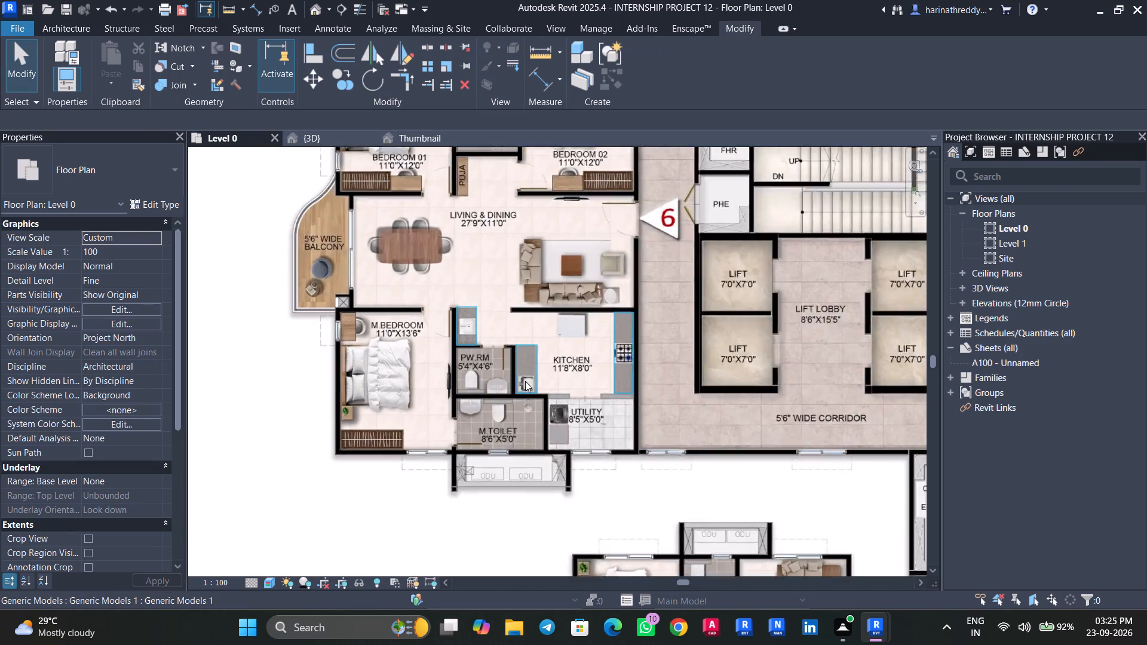
pyautogui.scroll(1, 525, 381)
pyautogui.write('cm')
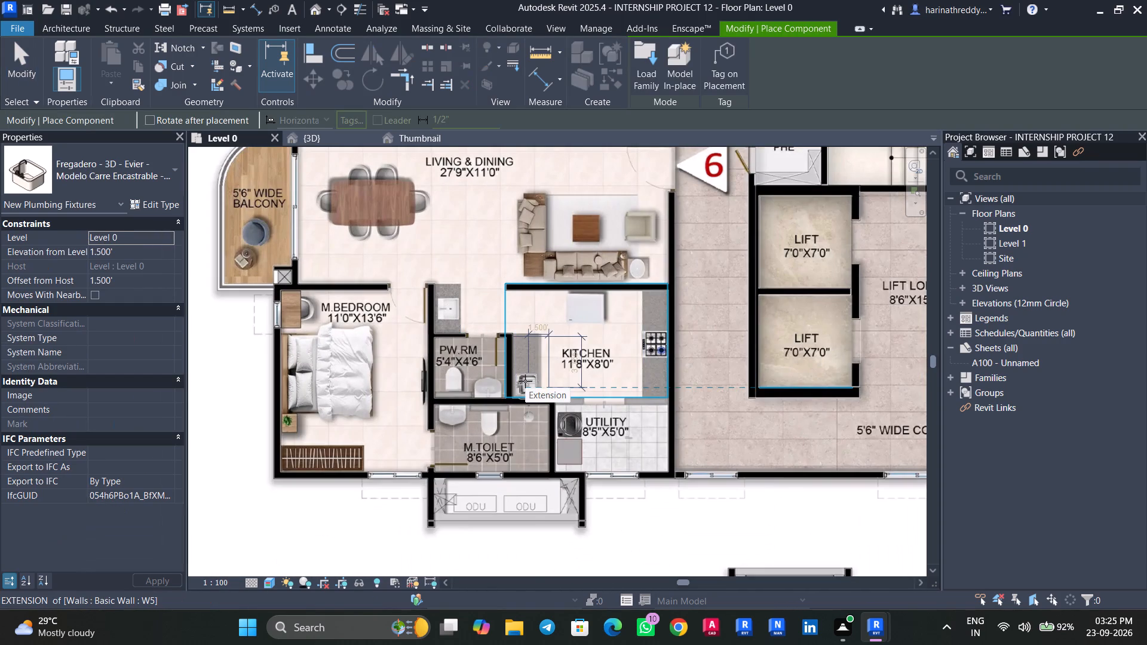
pyautogui.scroll(5, 525, 381)
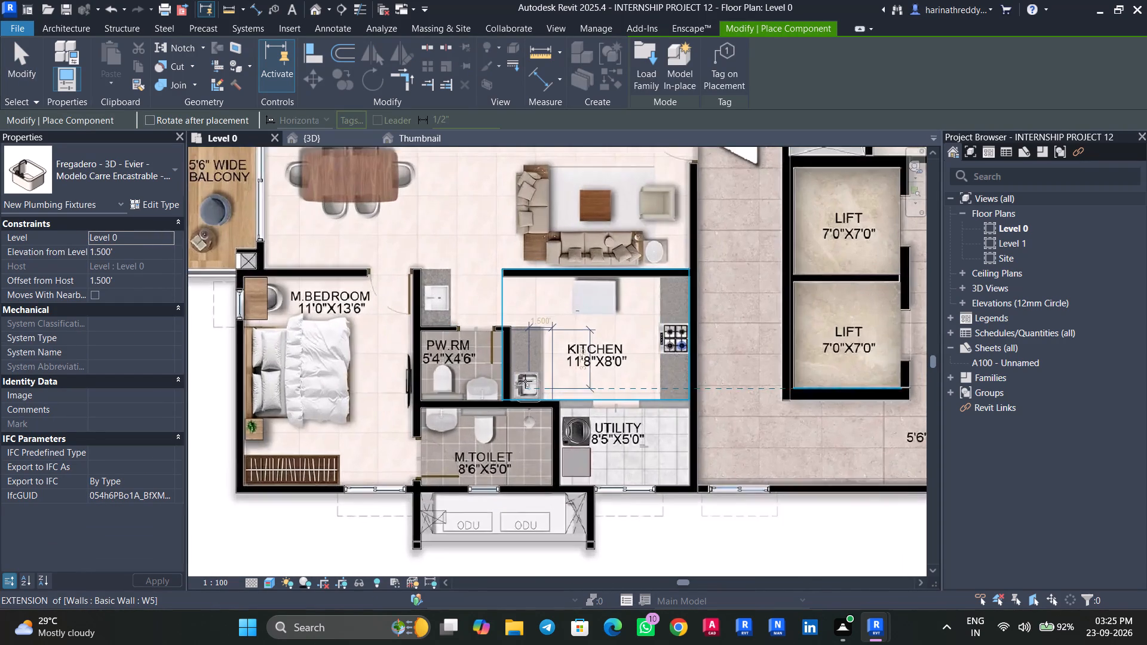
pyautogui.scroll(3, 525, 381)
pyautogui.press('space')
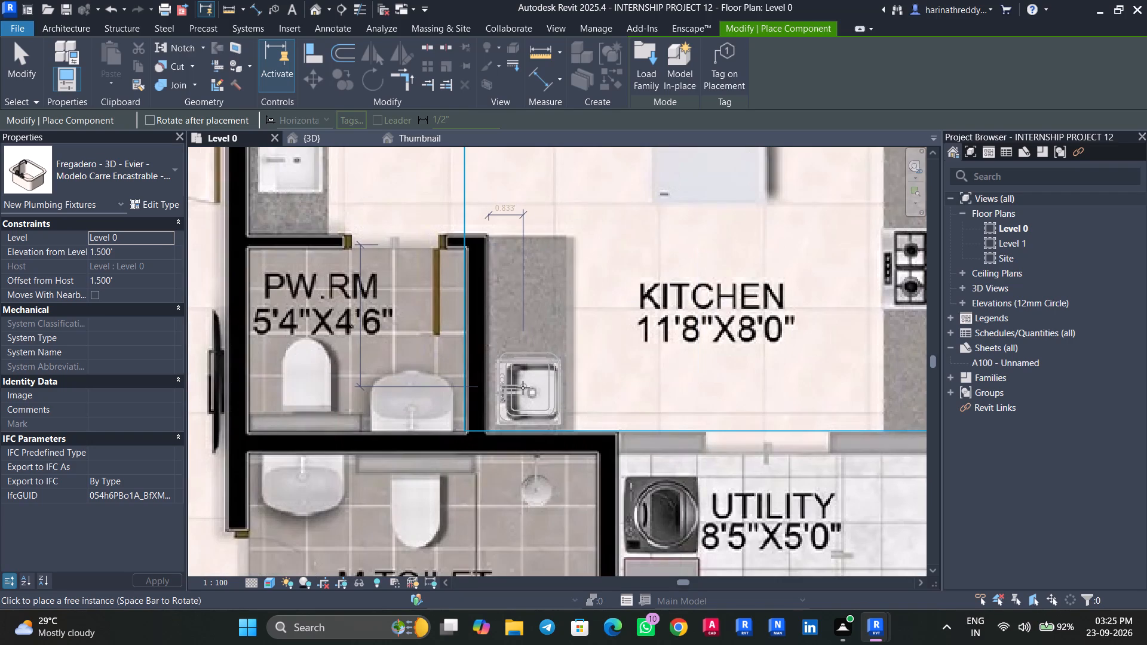
pyautogui.click(523, 388)
# Place the sink on unit 6's wash counter above the PW.RM, with its tap toward the M.Bedroom wall, and finish placing components.
pyautogui.scroll(-4, 523, 388)
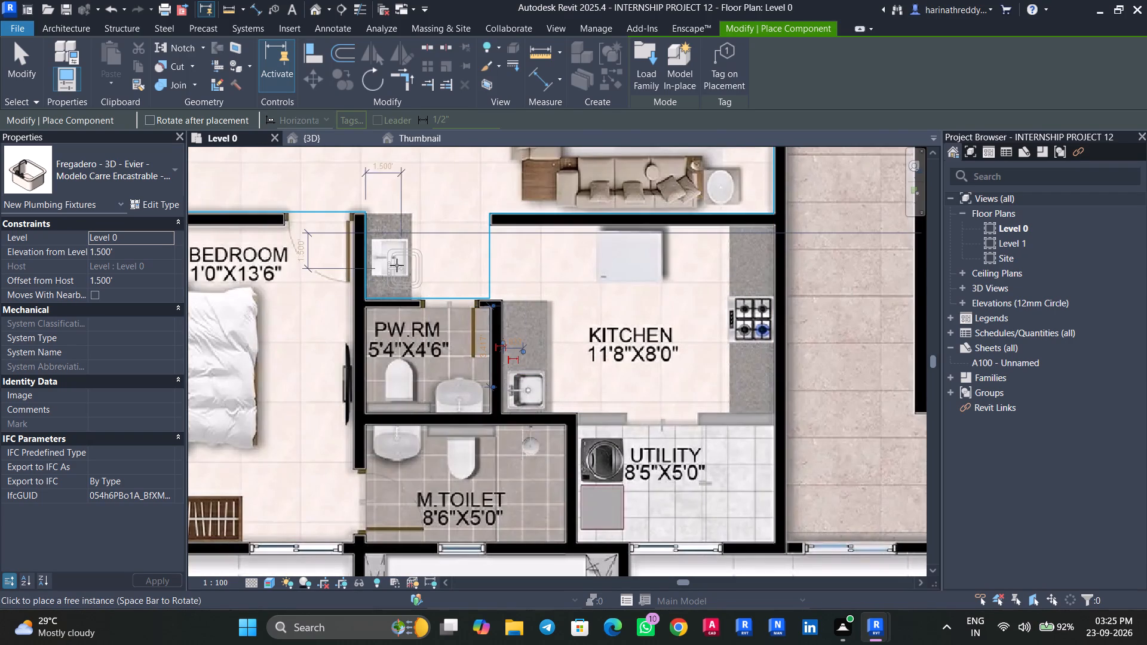
pyautogui.doubleClick(389, 260)
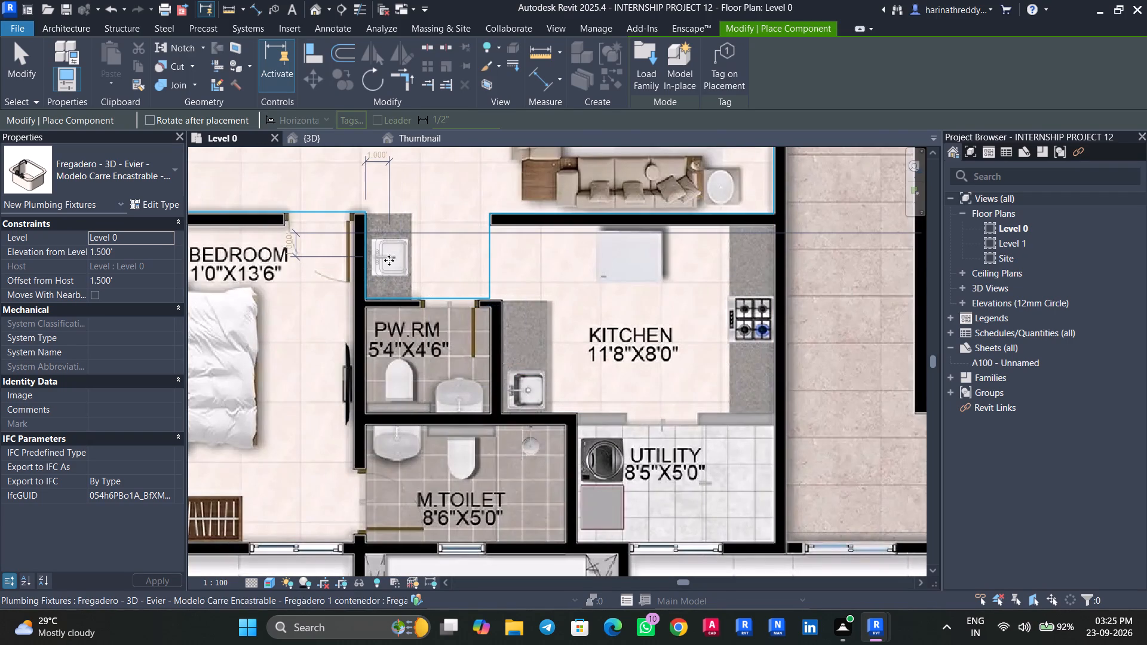
pyautogui.press('Escape')
pyautogui.press('Escape')
pyautogui.press('Escape')
pyautogui.press('Escape')
pyautogui.press('Escape')
# In the 3D view, select all instances of the kitchen sink and set their elevation from level to 1.5'.
pyautogui.click(326, 138)
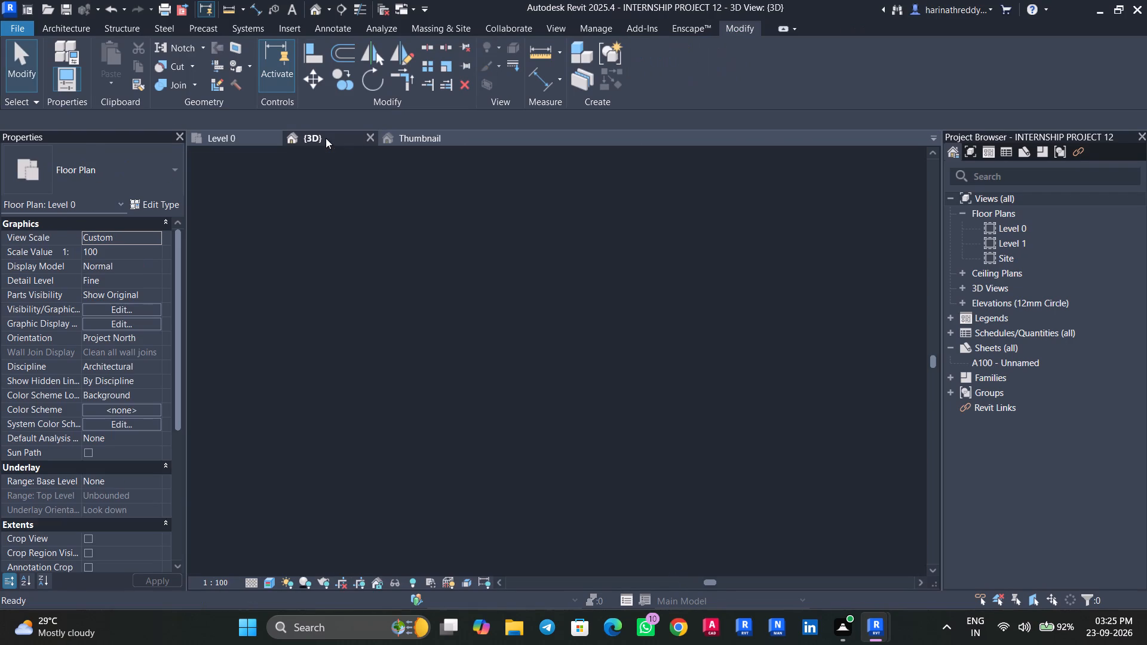
pyautogui.scroll(-5, 496, 328)
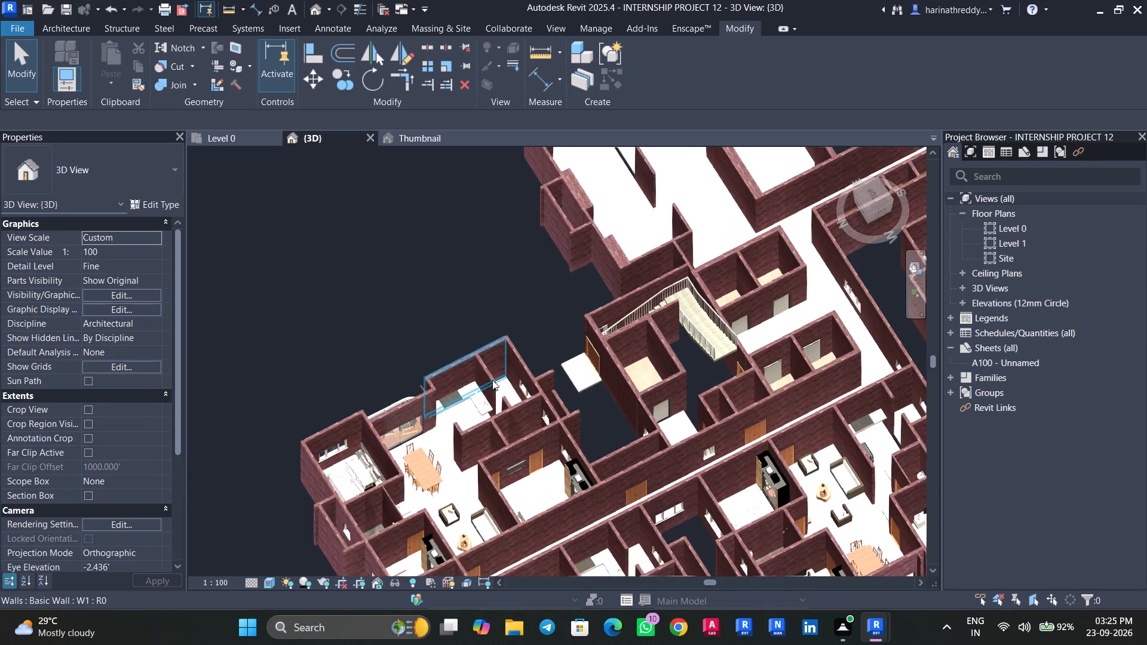
pyautogui.scroll(12, 479, 414)
pyautogui.click(491, 399)
pyautogui.scroll(-3, 491, 399)
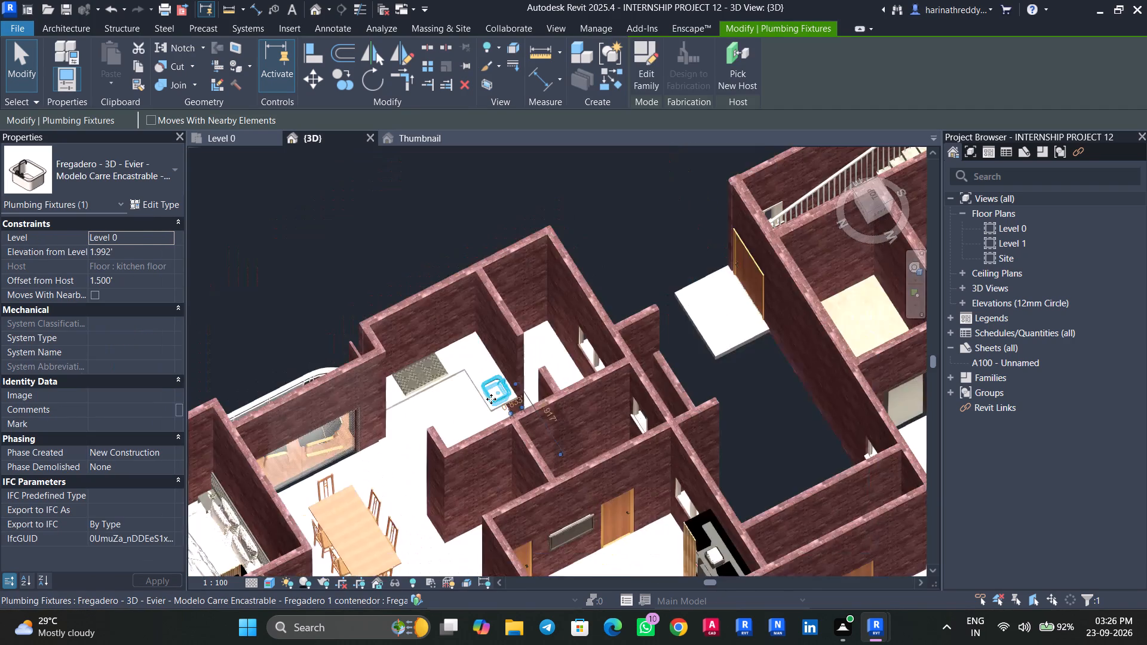
pyautogui.scroll(-9, 491, 399)
pyautogui.write('sa')
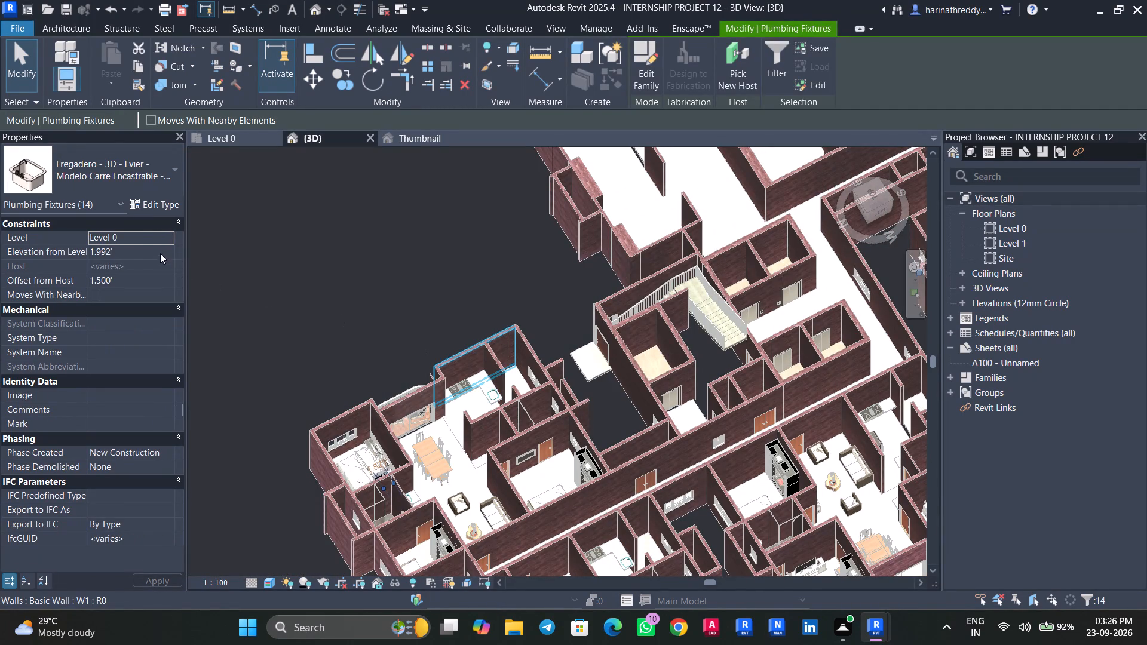
pyautogui.click(160, 252)
pyautogui.write("1.5'")
pyautogui.press('Return')
# Set the elevation from level of all the selected sinks to 2.5' and clear the selection.
pyautogui.scroll(4, 490, 391)
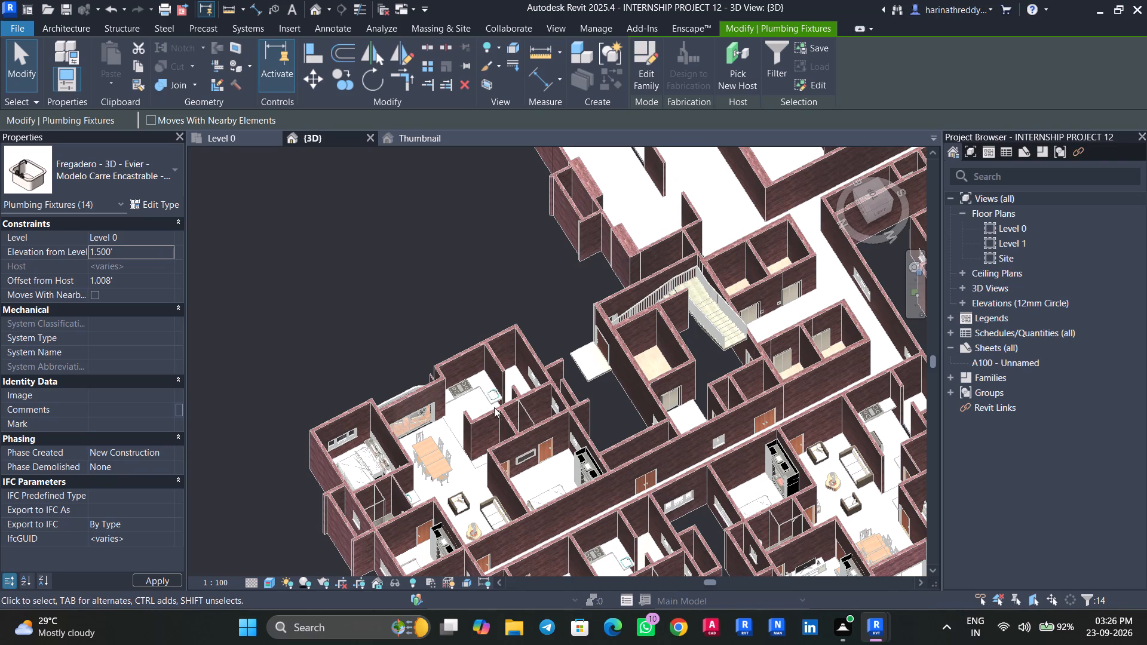
pyautogui.scroll(3, 494, 407)
pyautogui.scroll(-1, 496, 409)
pyautogui.scroll(3, 496, 409)
pyautogui.click(147, 253)
pyautogui.write("2.5'")
pyautogui.press('Return')
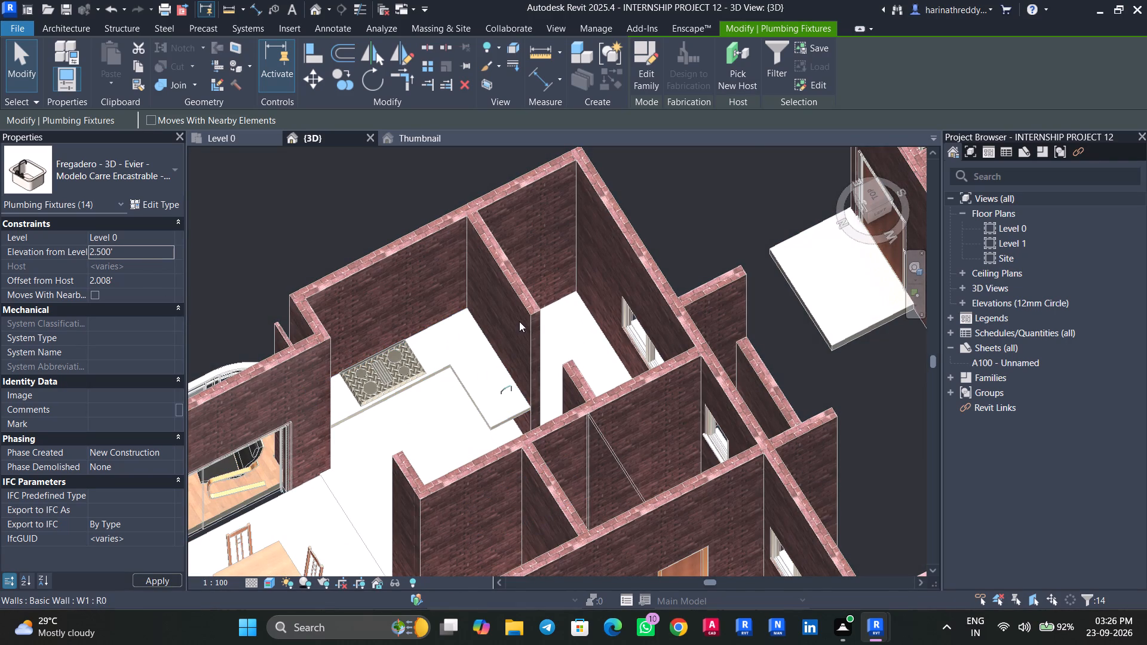
pyautogui.press('Escape')
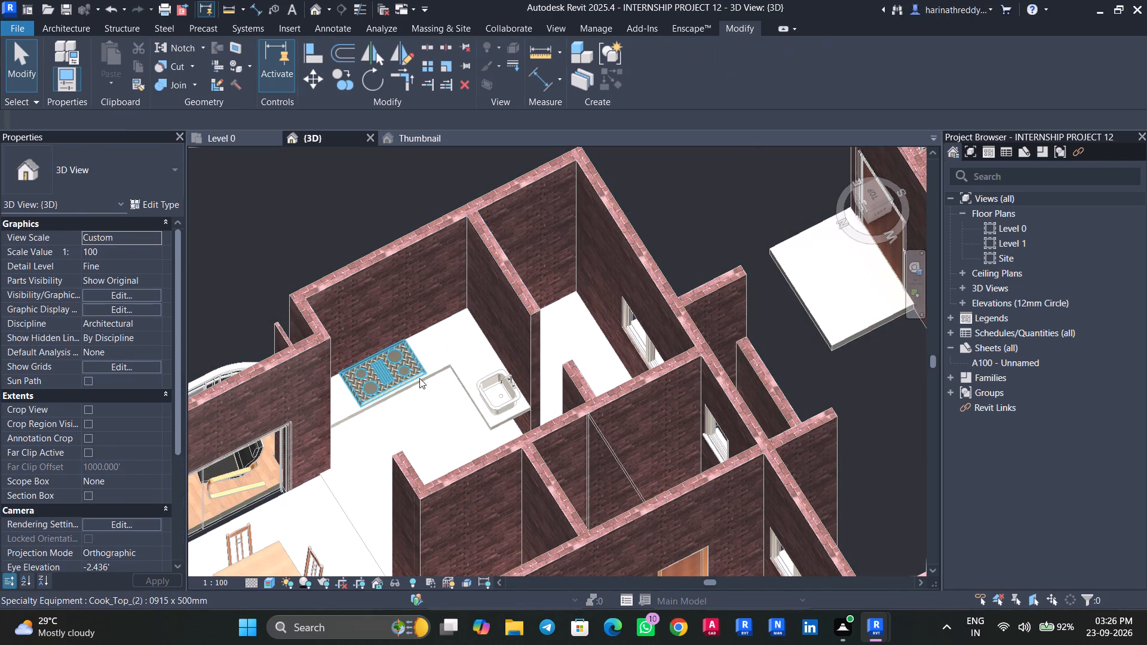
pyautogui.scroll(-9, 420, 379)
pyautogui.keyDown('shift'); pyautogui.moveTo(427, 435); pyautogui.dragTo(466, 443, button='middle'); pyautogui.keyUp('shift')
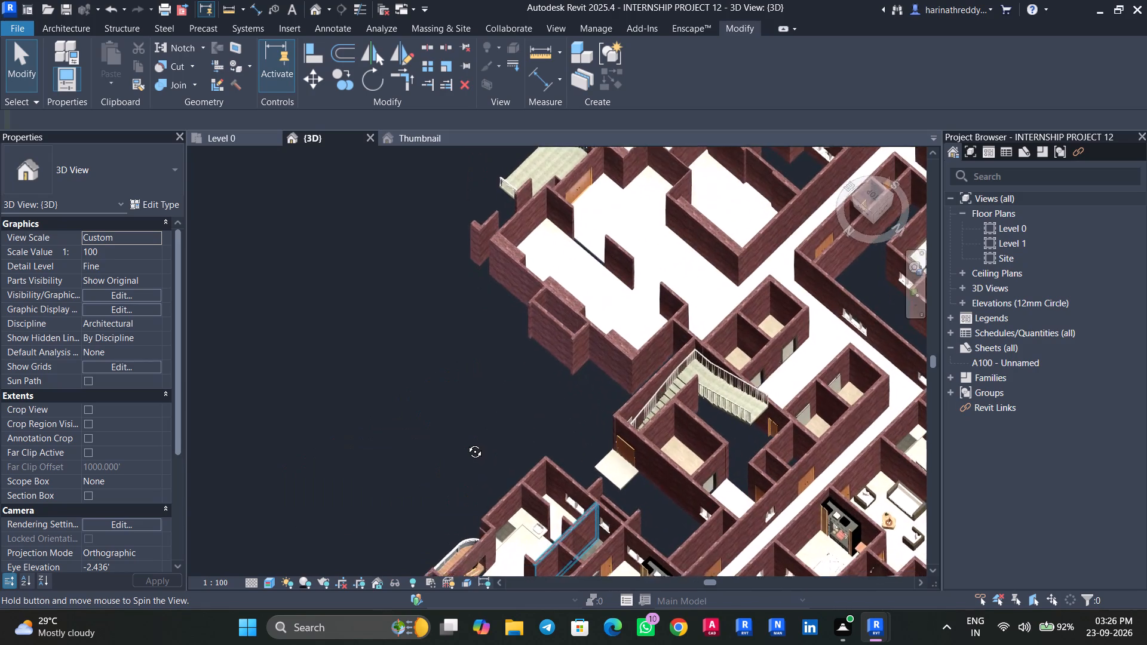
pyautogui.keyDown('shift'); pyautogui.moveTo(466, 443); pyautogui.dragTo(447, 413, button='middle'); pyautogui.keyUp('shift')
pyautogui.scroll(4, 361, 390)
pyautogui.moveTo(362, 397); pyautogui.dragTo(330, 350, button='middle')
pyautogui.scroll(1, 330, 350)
# Return to the Level 0 plan and examine unit 6's kitchen, washing machine and utility counter.
pyautogui.click(244, 142)
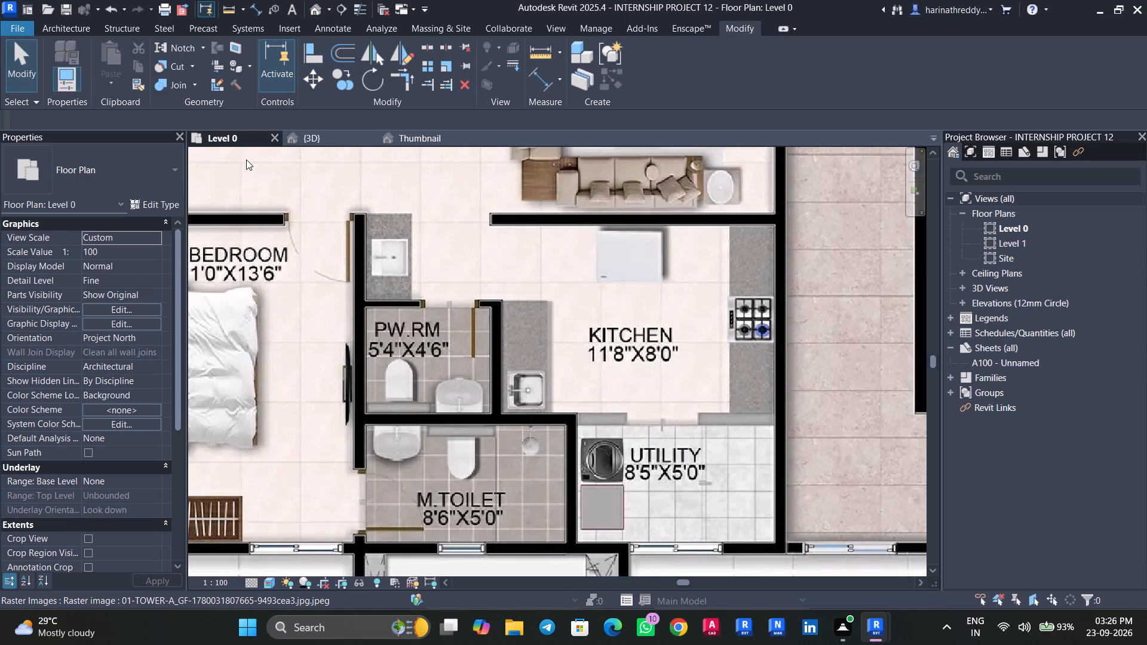
pyautogui.scroll(-6, 266, 198)
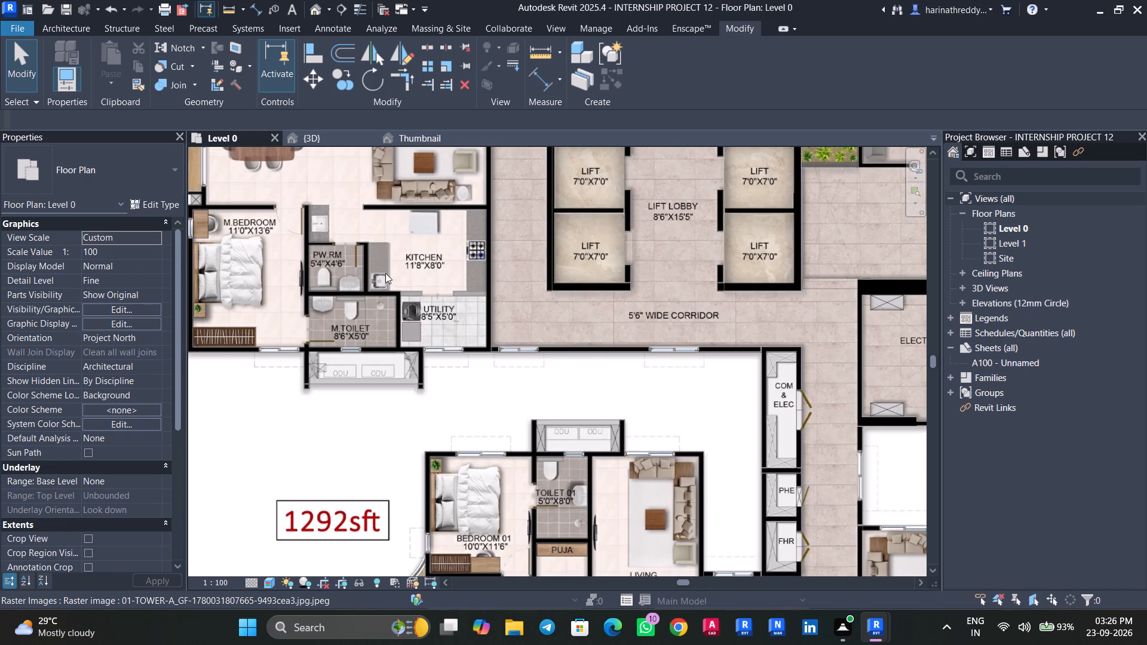
pyautogui.moveTo(390, 274); pyautogui.dragTo(476, 155, button='middle')
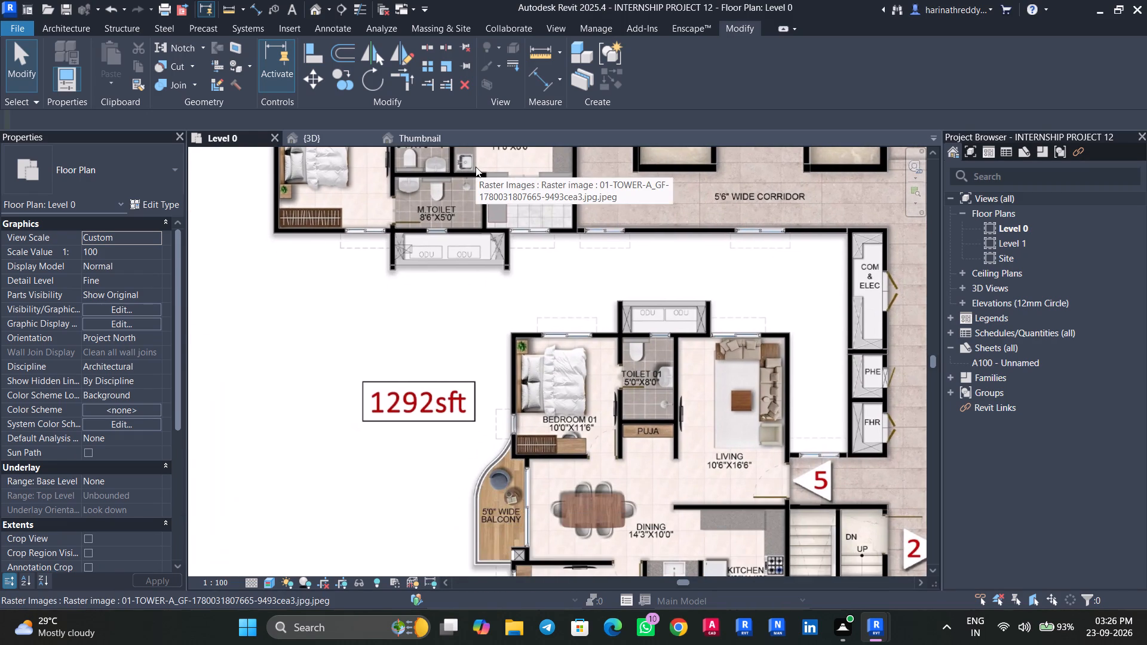
pyautogui.scroll(-3, 476, 167)
pyautogui.moveTo(479, 206); pyautogui.dragTo(492, 351, button='middle')
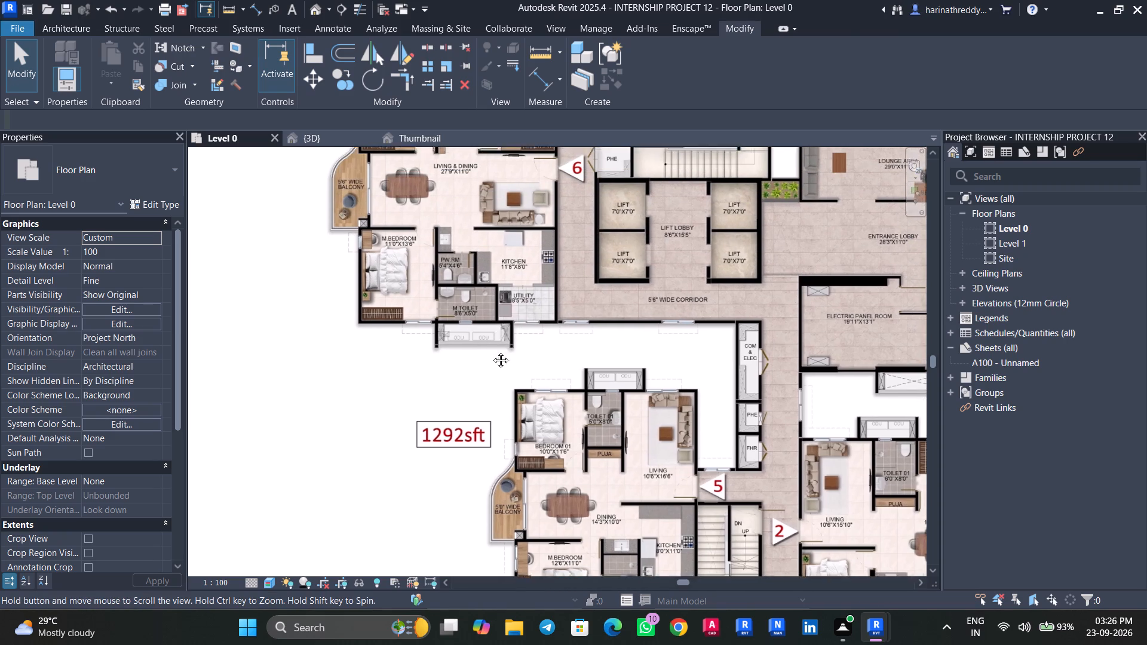
pyautogui.moveTo(492, 351); pyautogui.dragTo(487, 385, button='middle')
pyautogui.scroll(4, 499, 359)
pyautogui.press('Tab')
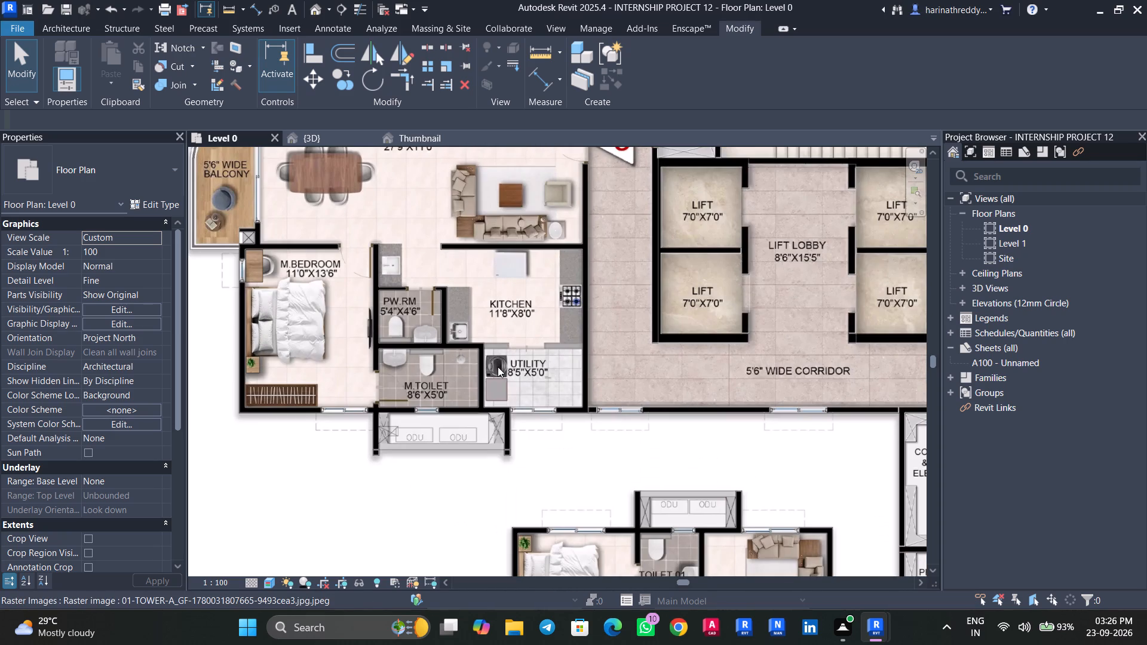
pyautogui.press('Tab')
pyautogui.press('Tab')
pyautogui.scroll(5, 498, 391)
pyautogui.press('Tab')
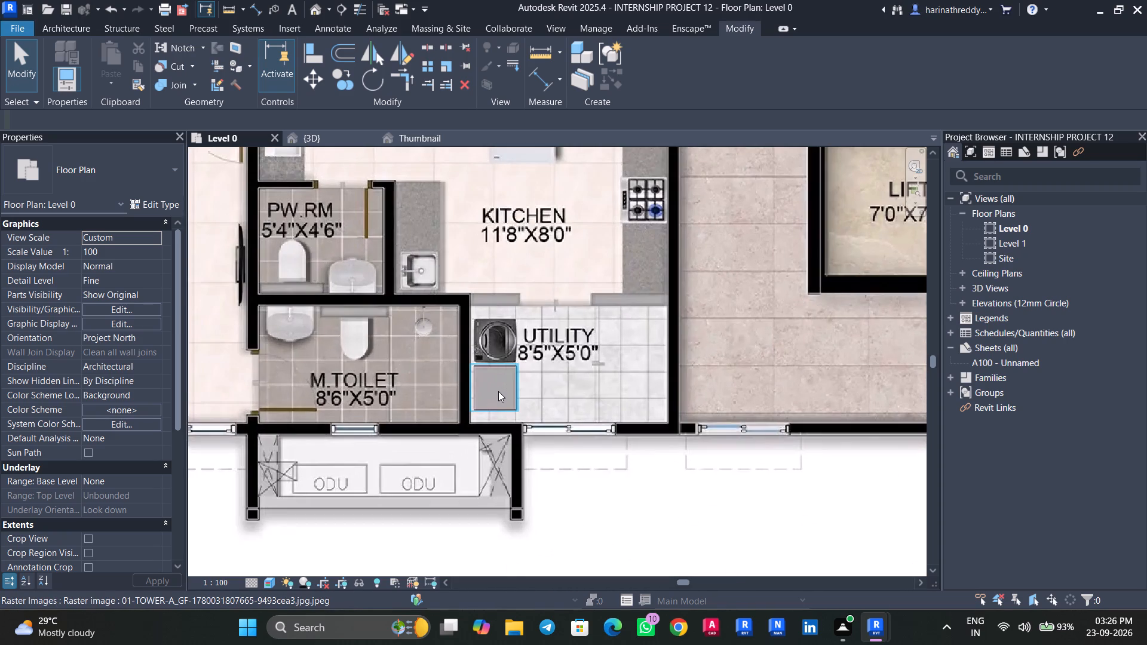
# Examine the unit 5 (1292sft) rooms and the unit 4 (1819sft) layout on the Level 0 plan for fixtures to place.
pyautogui.scroll(-8, 498, 390)
pyautogui.scroll(-8, 544, 440)
pyautogui.moveTo(547, 440); pyautogui.dragTo(542, 389, button='middle')
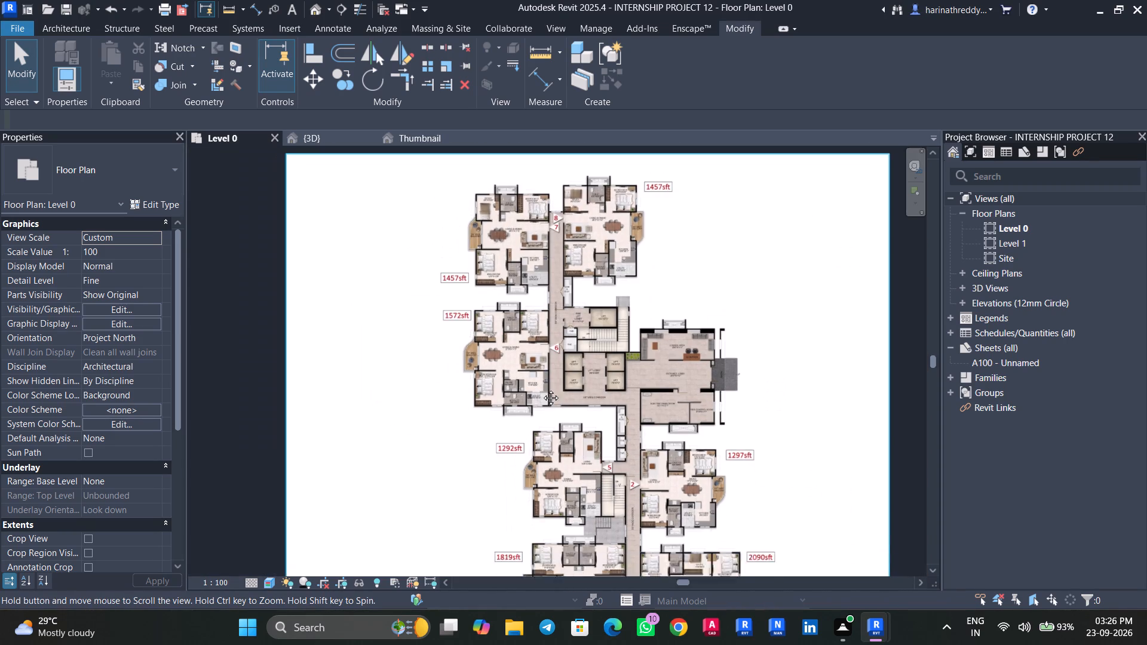
pyautogui.moveTo(542, 389); pyautogui.dragTo(529, 453, button='middle')
pyautogui.moveTo(528, 447); pyautogui.dragTo(506, 190, button='middle')
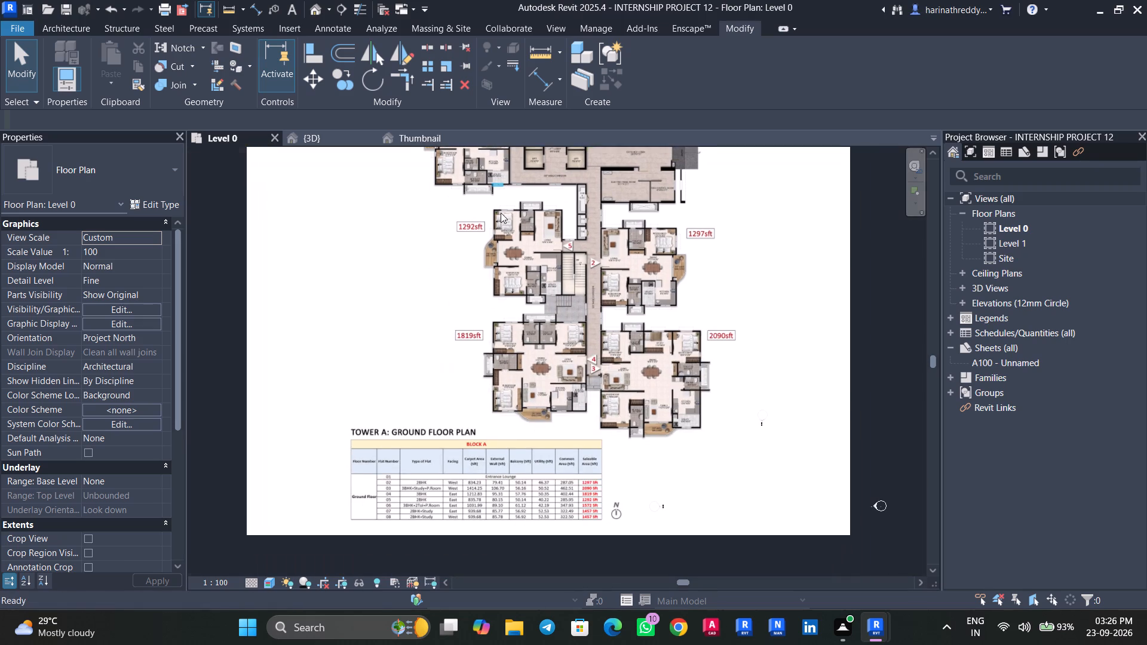
pyautogui.scroll(4, 534, 382)
pyautogui.scroll(-5, 522, 380)
pyautogui.scroll(6, 465, 208)
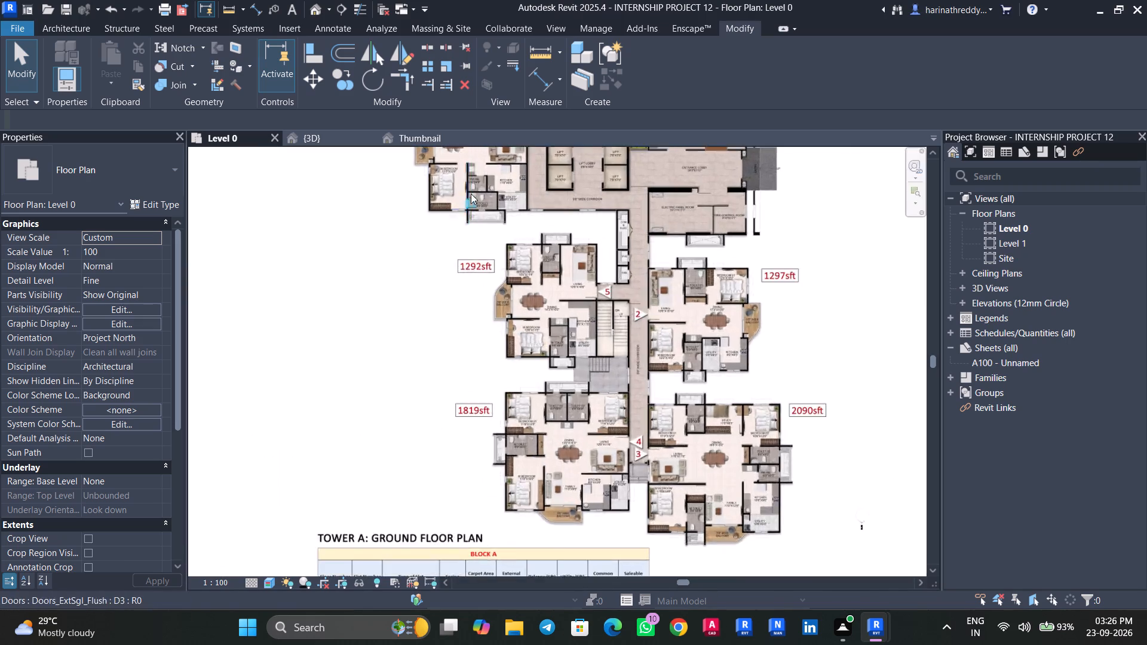
pyautogui.scroll(9, 471, 193)
pyautogui.moveTo(585, 416); pyautogui.dragTo(517, 170, button='middle')
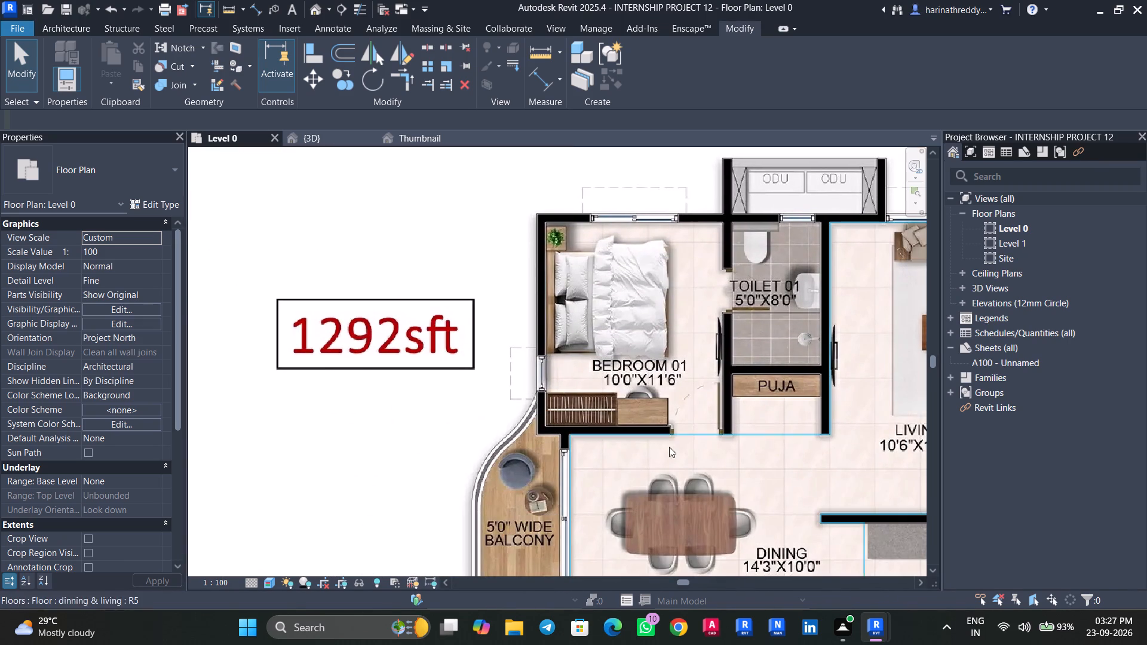
pyautogui.moveTo(792, 452); pyautogui.dragTo(631, 147, button='middle')
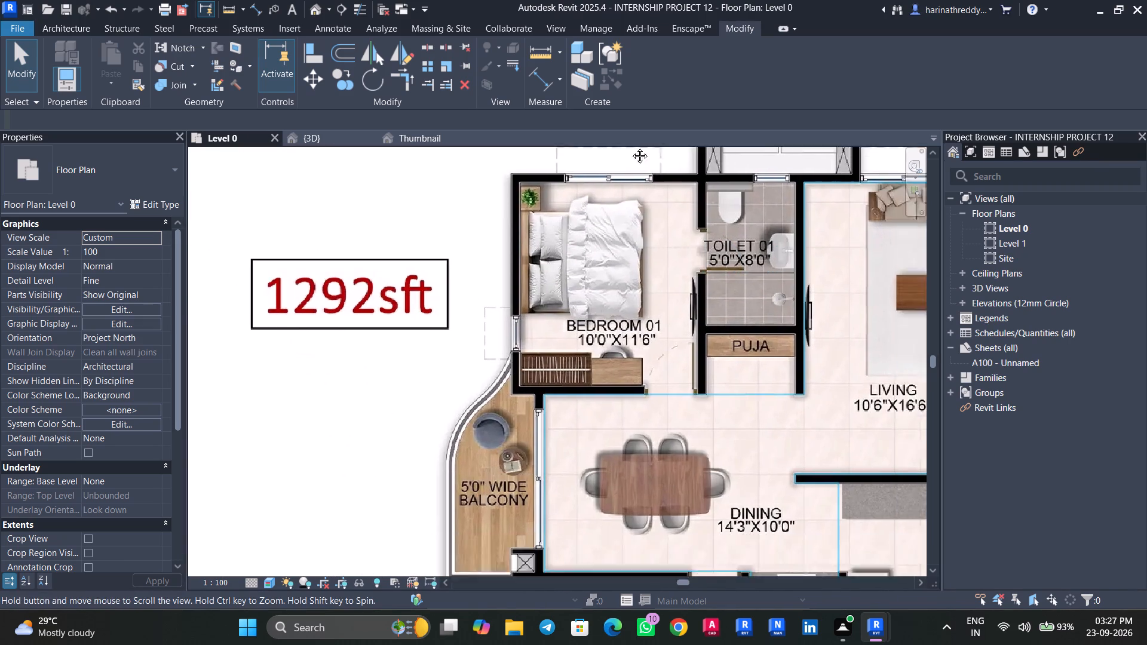
pyautogui.moveTo(631, 147); pyautogui.dragTo(593, 71, button='middle')
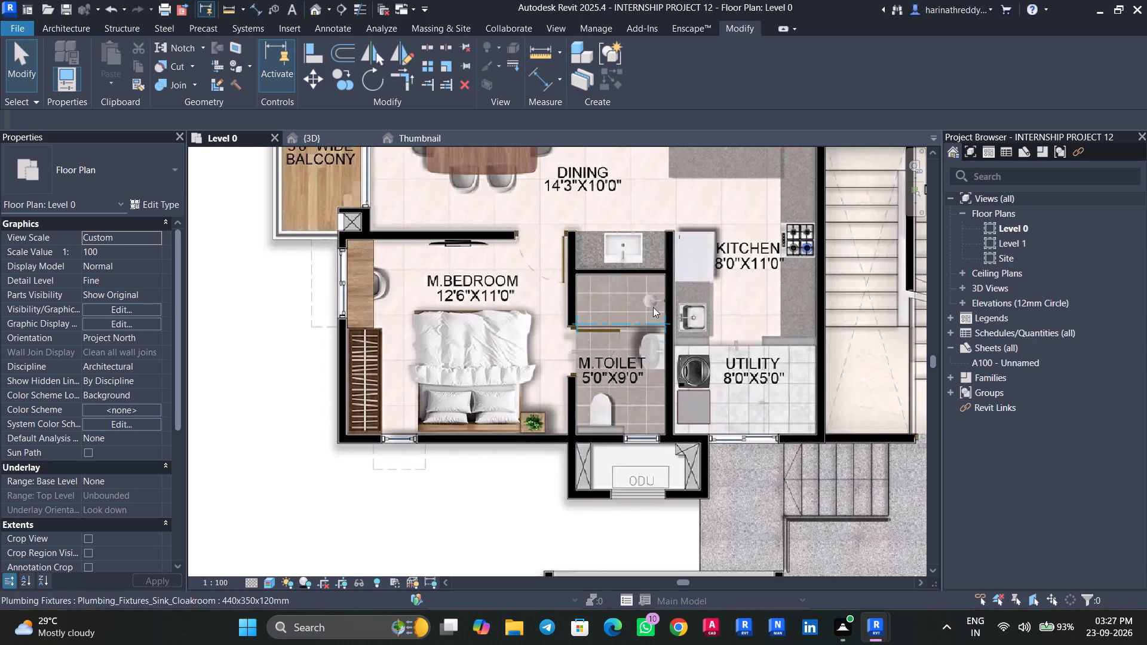
pyautogui.moveTo(710, 398); pyautogui.dragTo(572, 171, button='middle')
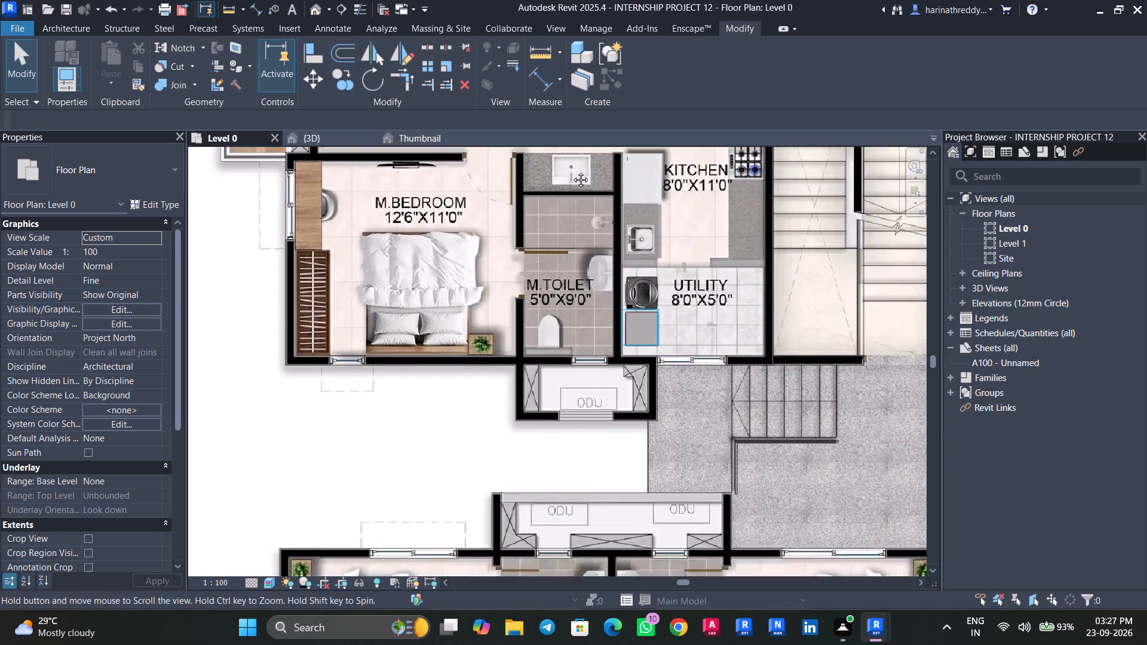
pyautogui.moveTo(572, 171); pyautogui.dragTo(558, 149, button='middle')
pyautogui.scroll(-4, 583, 314)
pyautogui.scroll(7, 530, 379)
pyautogui.moveTo(533, 383); pyautogui.dragTo(600, 259, button='middle')
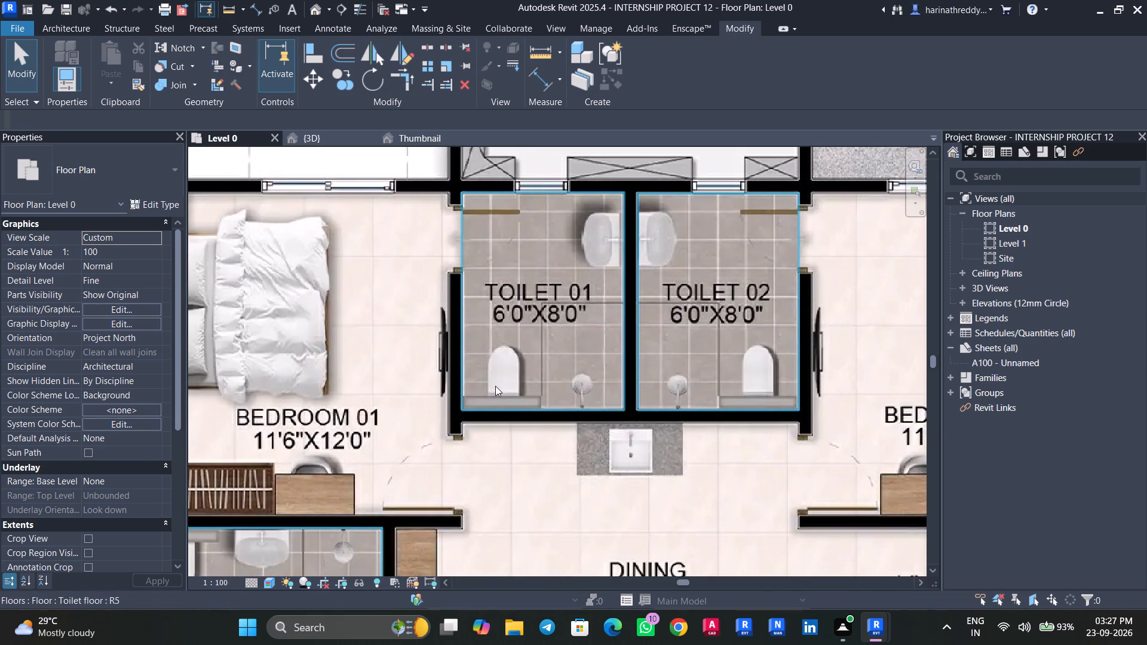
pyautogui.scroll(-4, 660, 388)
pyautogui.scroll(-3, 726, 379)
pyautogui.moveTo(717, 373); pyautogui.dragTo(688, 311, button='middle')
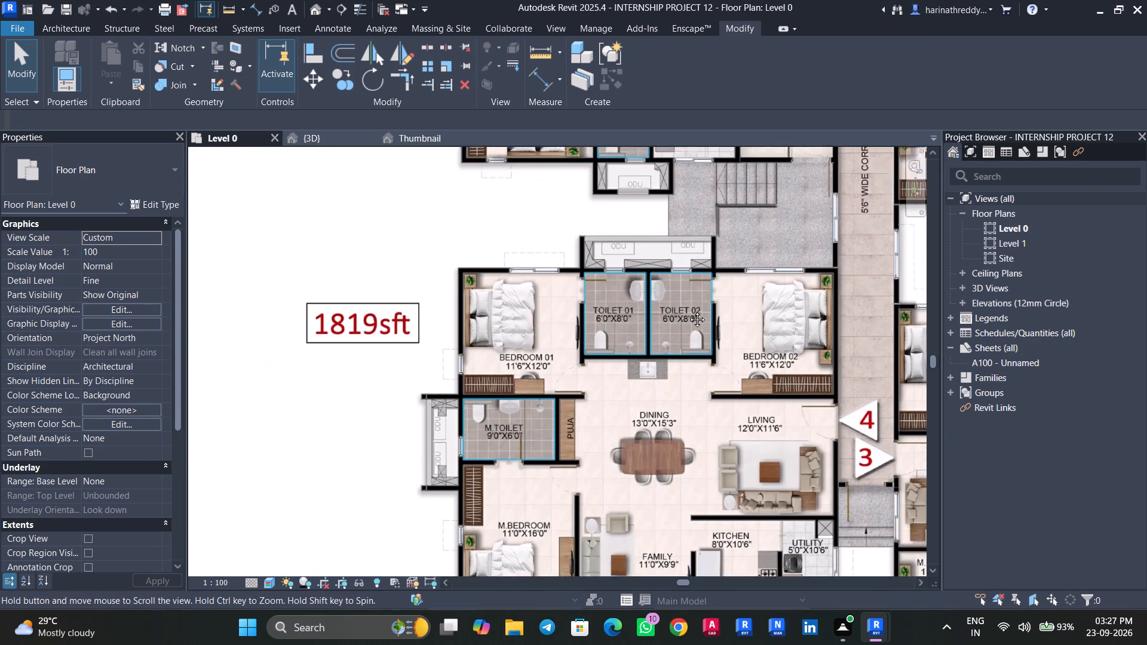
pyautogui.moveTo(688, 311); pyautogui.dragTo(683, 294, button='middle')
# Start placing a component and choose the Plumbing_Fixtures_WC_w-Cistern 540x360x820mm type.
pyautogui.write('cm')
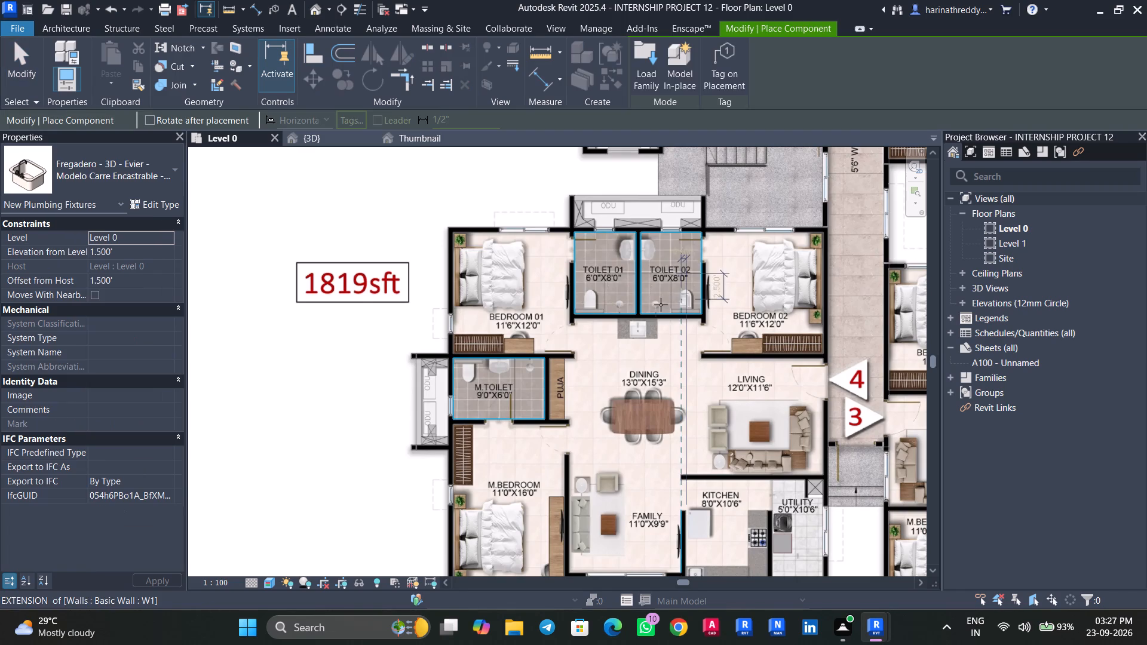
pyautogui.click(119, 165)
pyautogui.scroll(3, 117, 361)
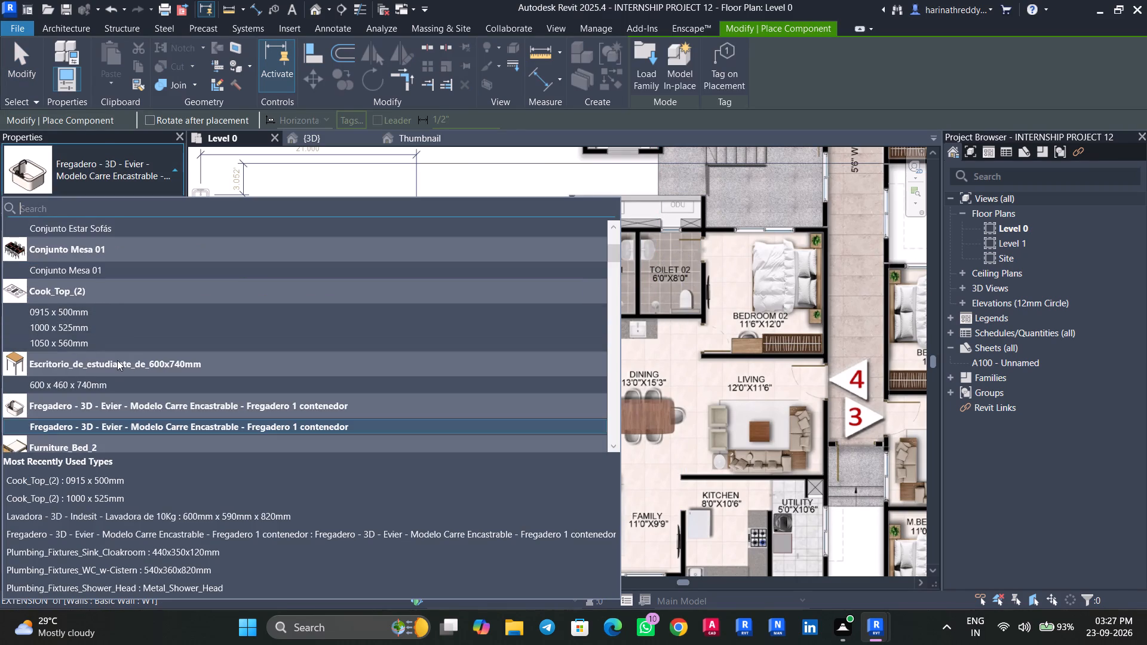
pyautogui.scroll(7, 116, 354)
pyautogui.scroll(-11, 116, 354)
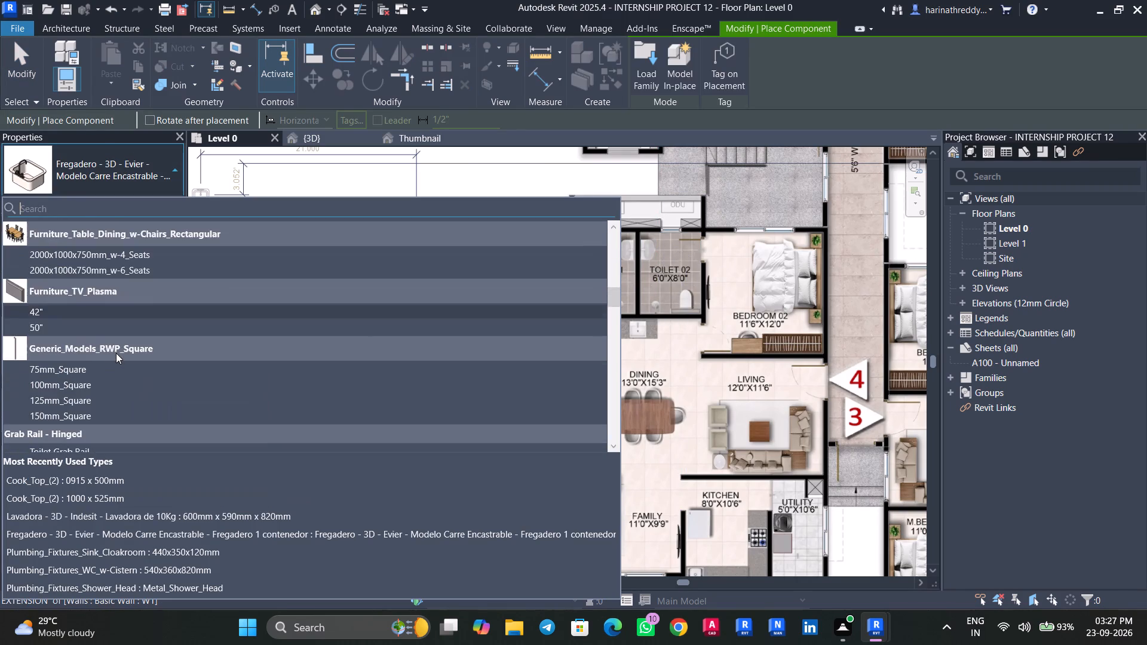
pyautogui.scroll(-4, 116, 353)
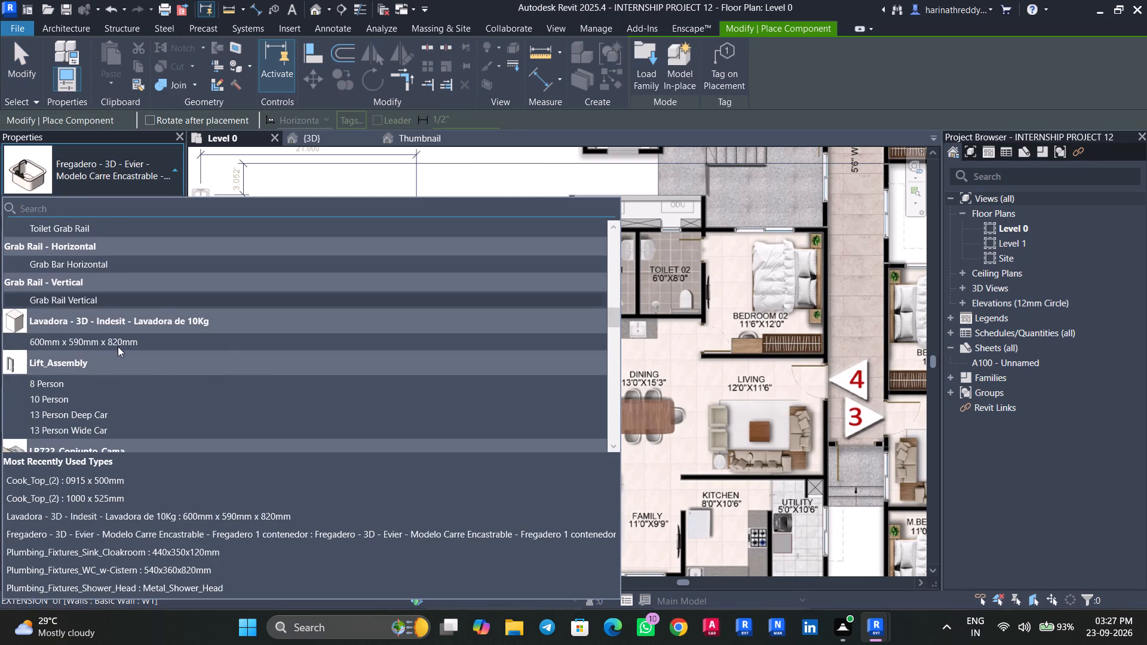
pyautogui.scroll(-8, 119, 339)
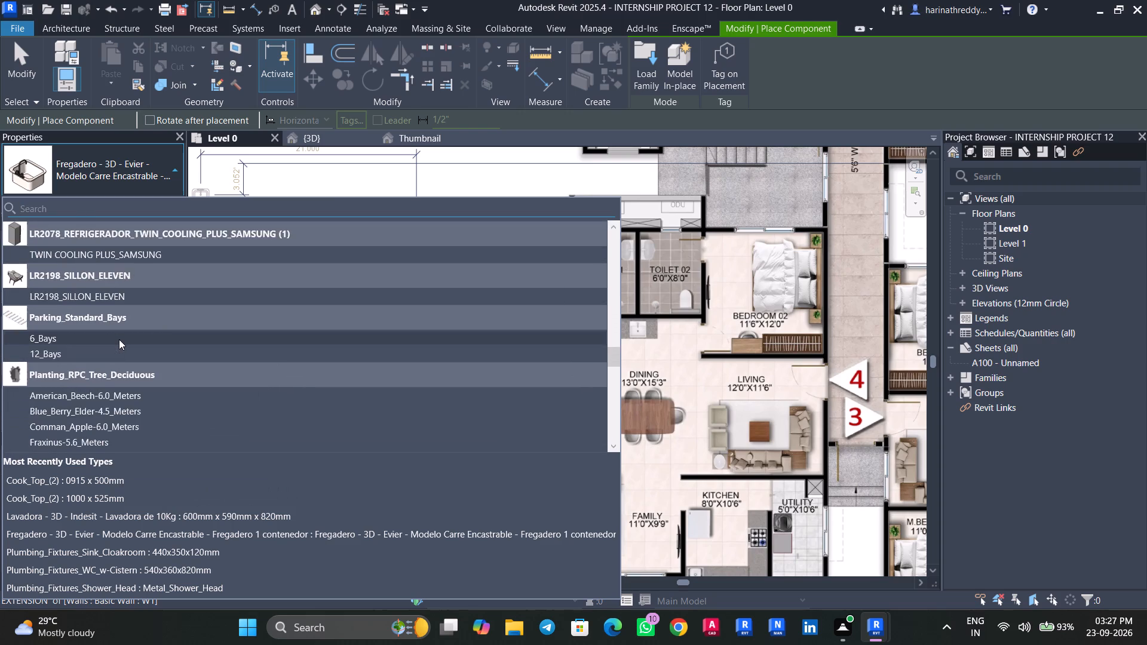
pyautogui.scroll(-8, 119, 339)
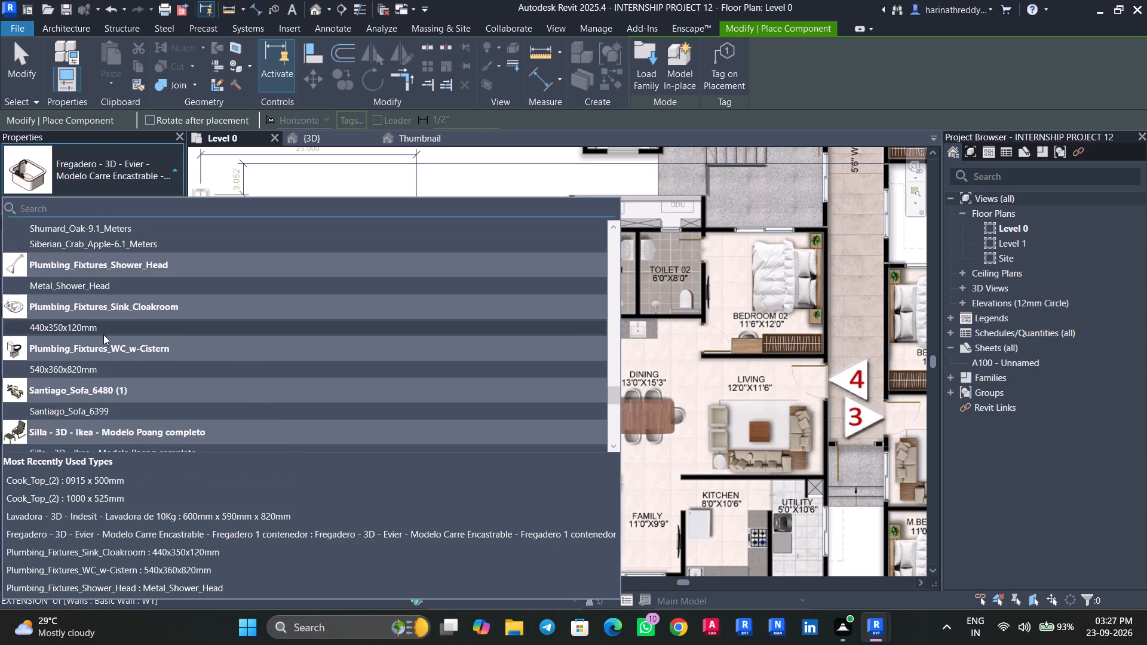
pyautogui.click(100, 363)
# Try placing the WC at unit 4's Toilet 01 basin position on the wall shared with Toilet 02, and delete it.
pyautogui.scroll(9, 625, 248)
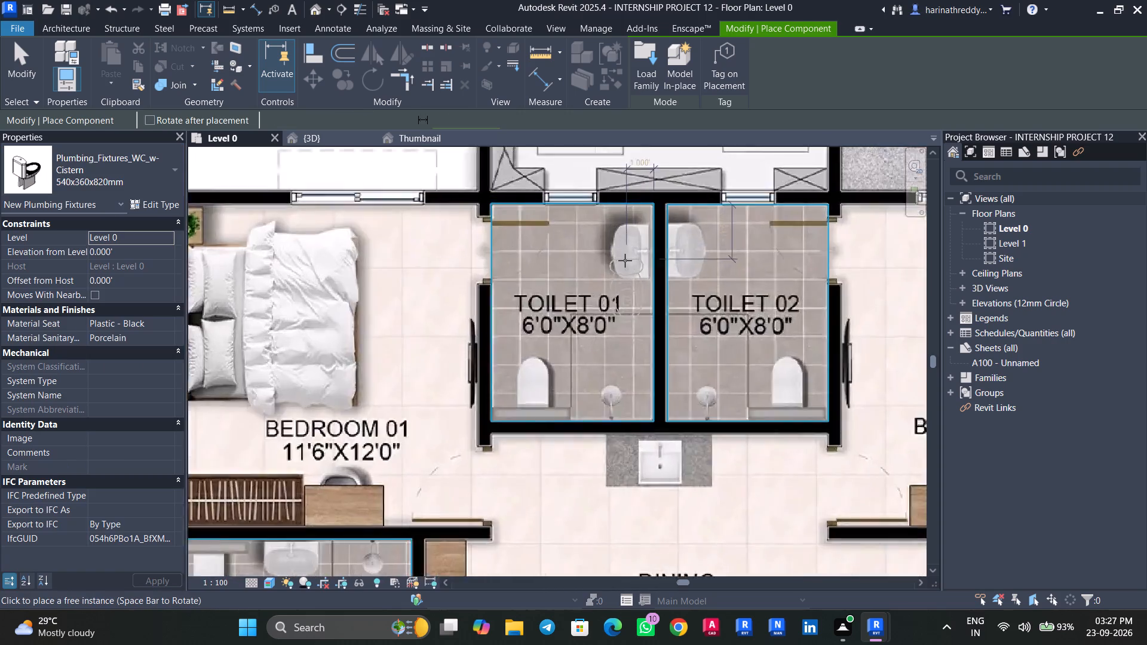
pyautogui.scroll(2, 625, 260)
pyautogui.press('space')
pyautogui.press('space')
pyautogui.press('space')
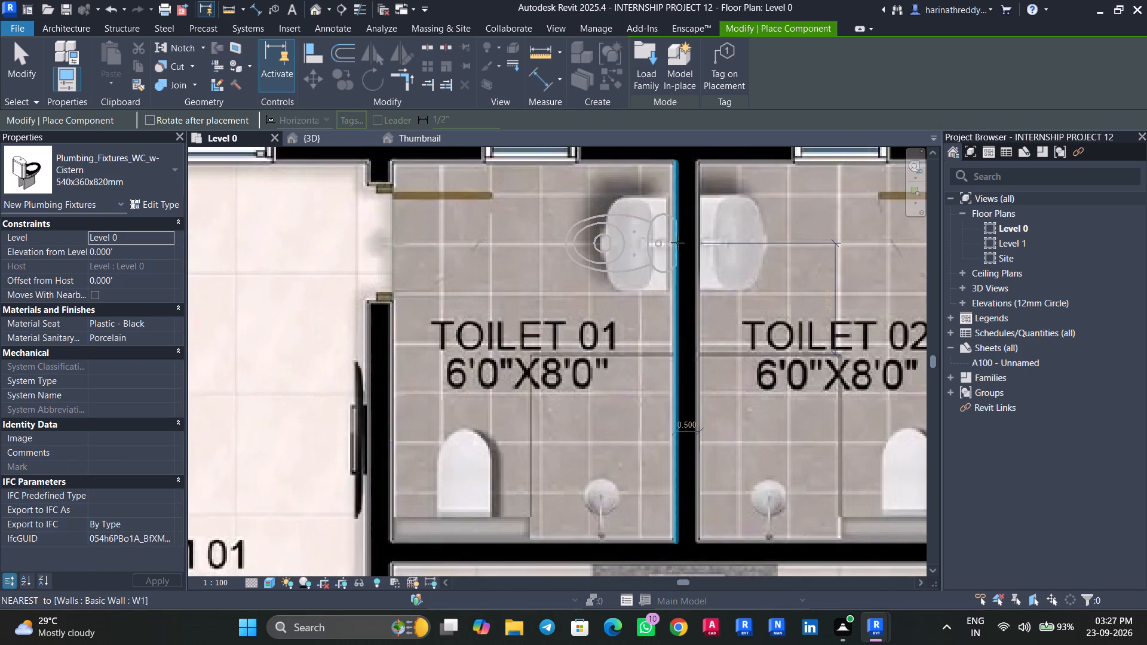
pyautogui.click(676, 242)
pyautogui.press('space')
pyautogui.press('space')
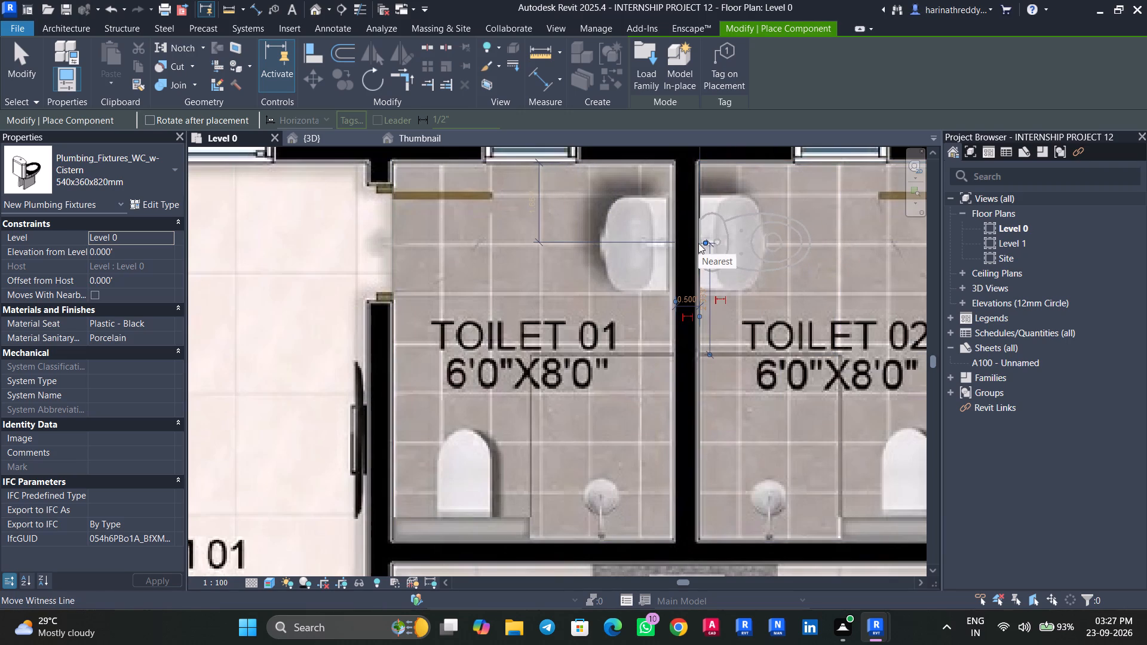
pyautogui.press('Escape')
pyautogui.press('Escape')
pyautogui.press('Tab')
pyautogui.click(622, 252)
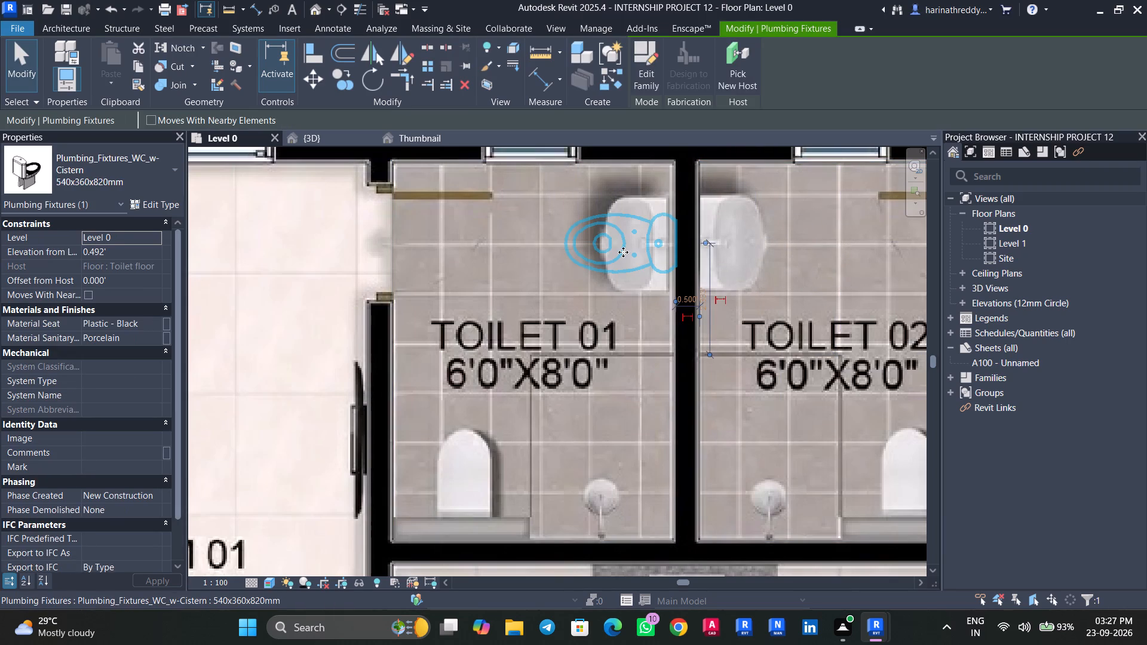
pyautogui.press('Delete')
# Place a WC with cistern over each WC shown in unit 4's Toilet 01 and Toilet 02, backed against the dining-side wall.
pyautogui.moveTo(614, 311); pyautogui.dragTo(596, 185, button='middle')
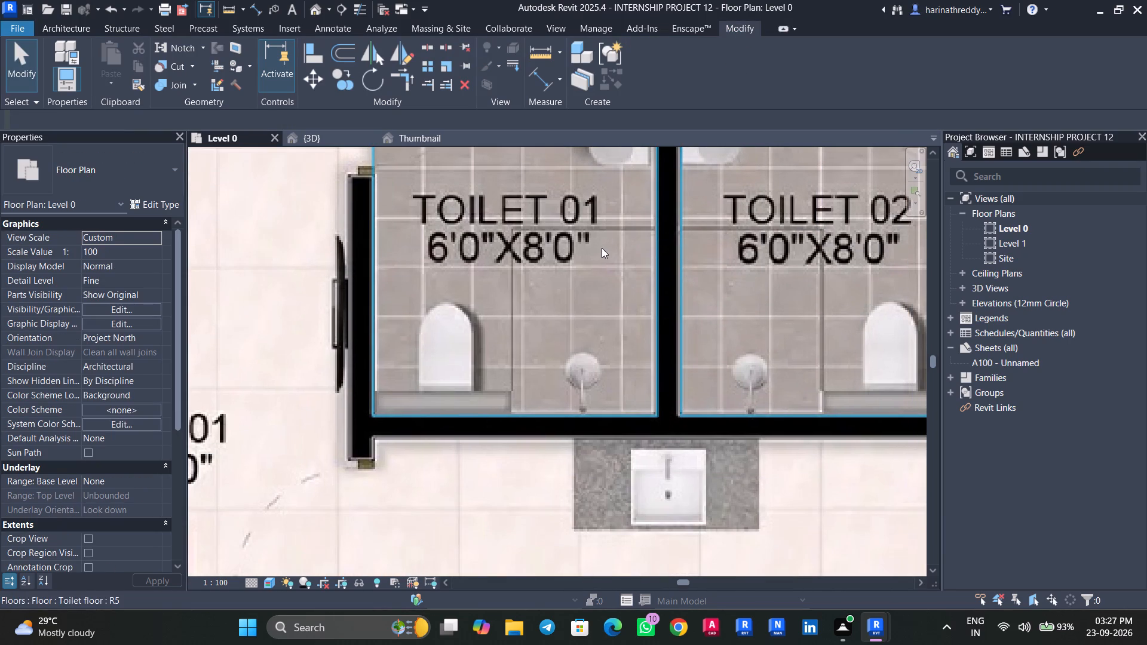
pyautogui.press('c')
pyautogui.press('m')
pyautogui.press('space')
pyautogui.press('space')
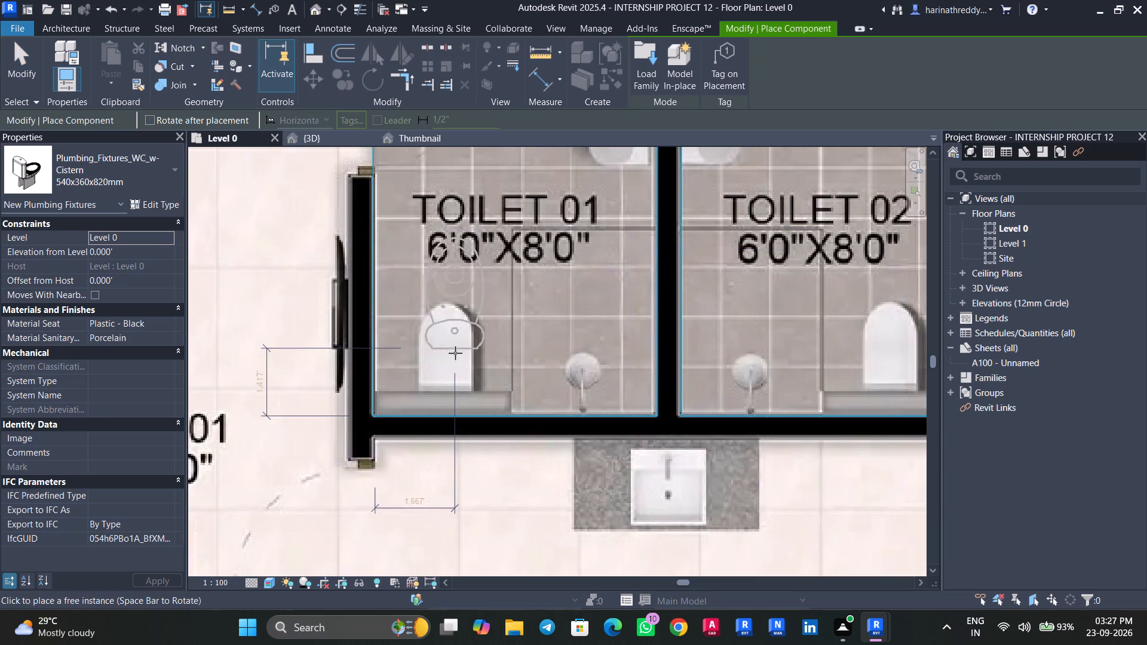
pyautogui.click(445, 413)
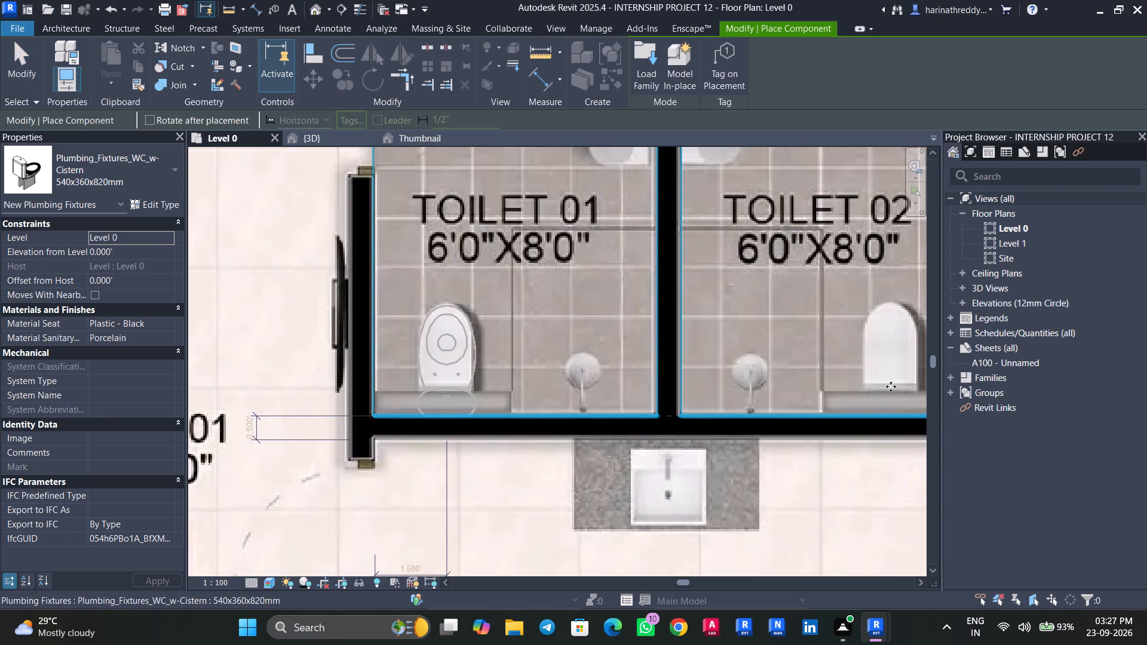
pyautogui.moveTo(867, 391); pyautogui.dragTo(688, 391, button='middle')
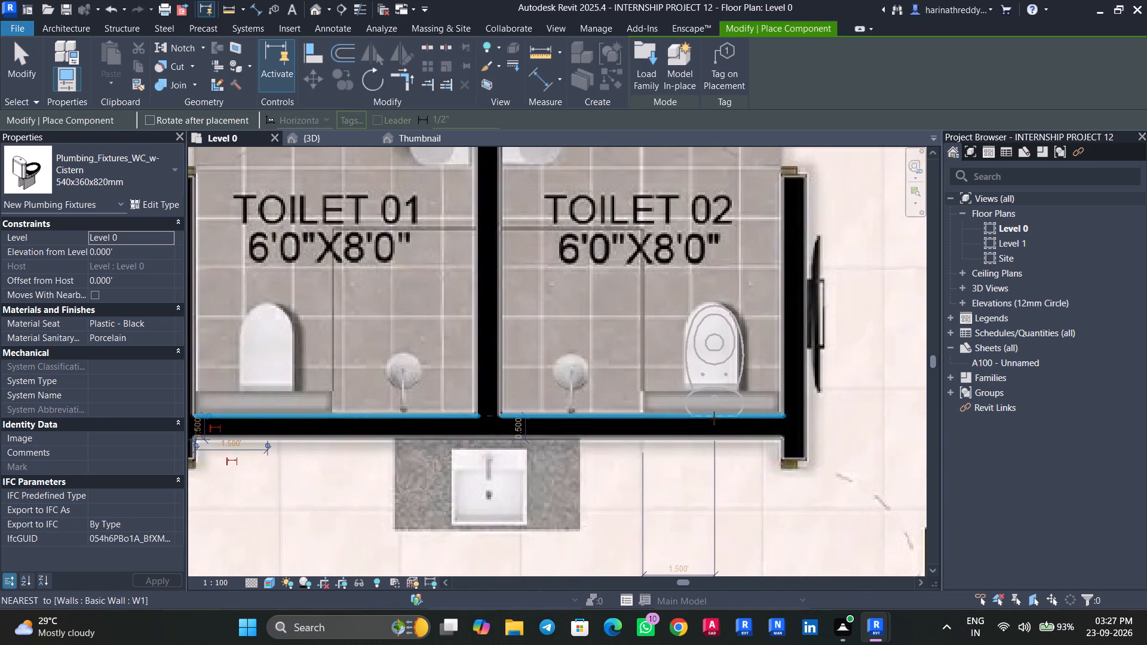
pyautogui.click(714, 418)
# Switch the component to Plumbing_Fixtures_Sink_Cloakroom 440x350x120mm and set its elevation from level to 4'.
pyautogui.scroll(-4, 714, 418)
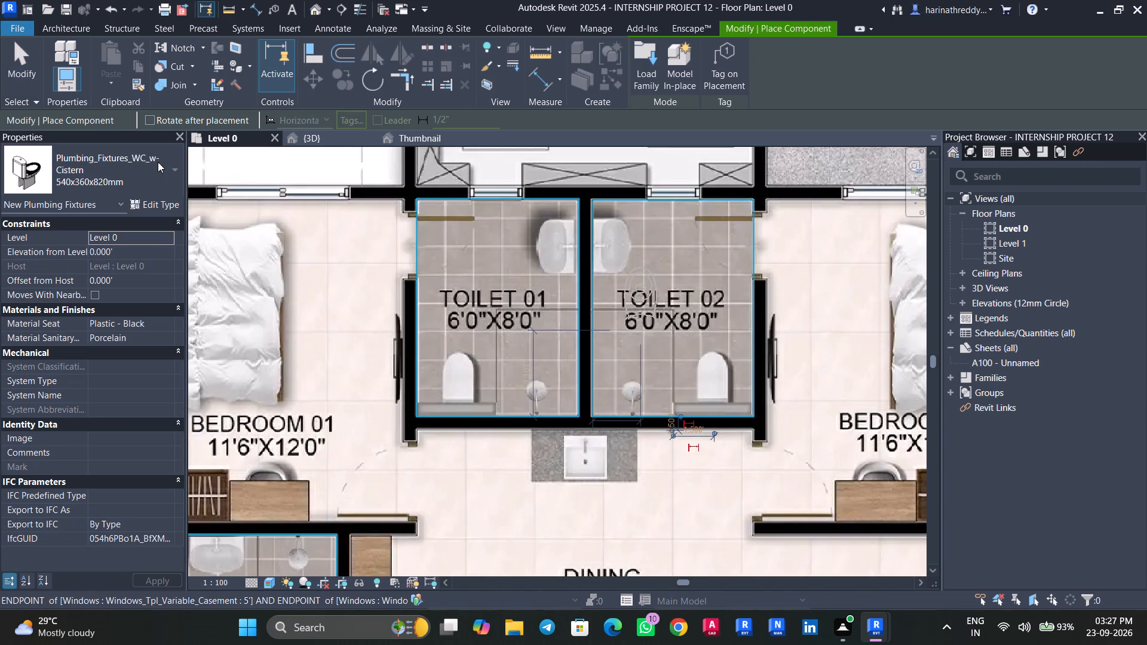
pyautogui.click(158, 162)
pyautogui.scroll(-8, 114, 395)
pyautogui.scroll(4, 108, 377)
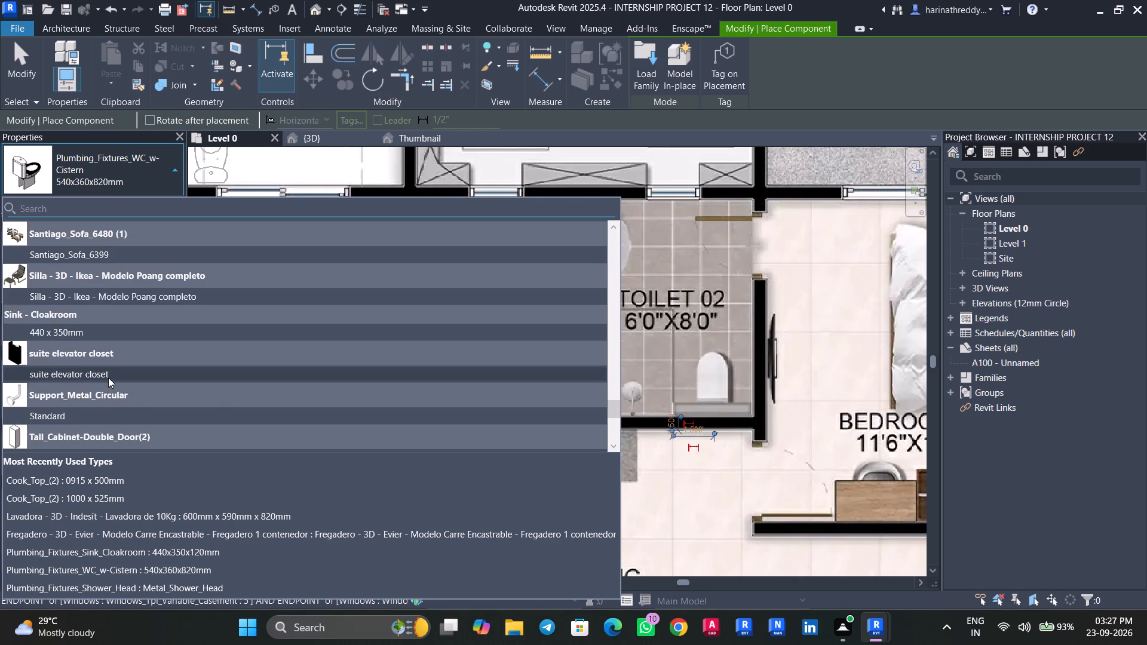
pyautogui.scroll(9, 108, 377)
pyautogui.scroll(-5, 108, 377)
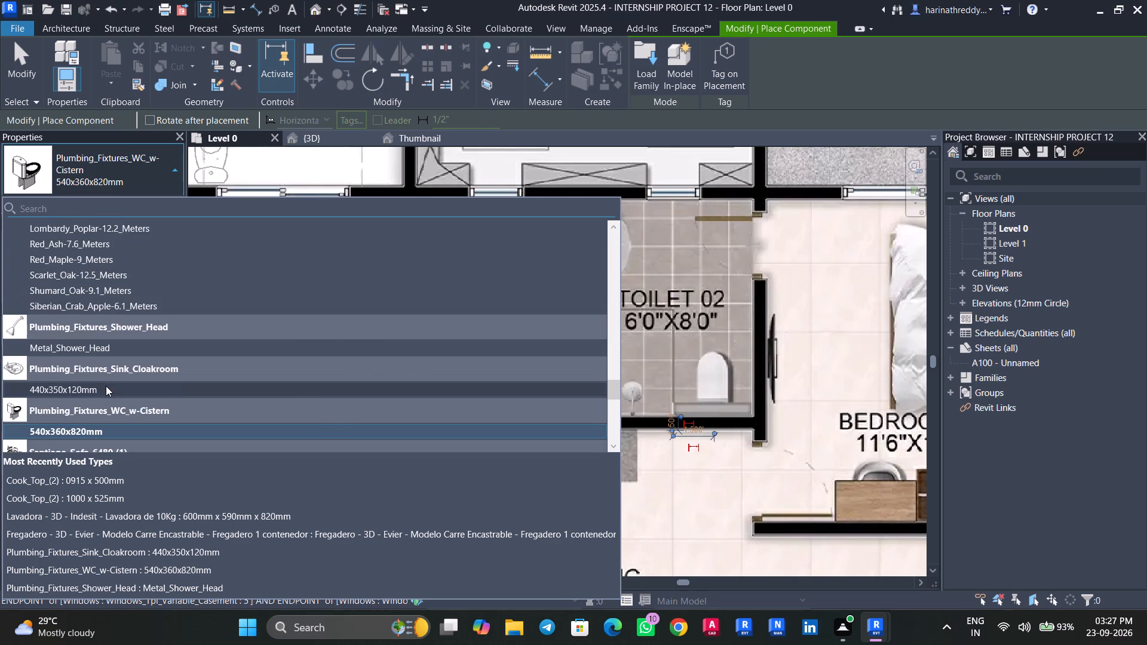
pyautogui.click(106, 386)
pyautogui.click(133, 255)
pyautogui.press('4')
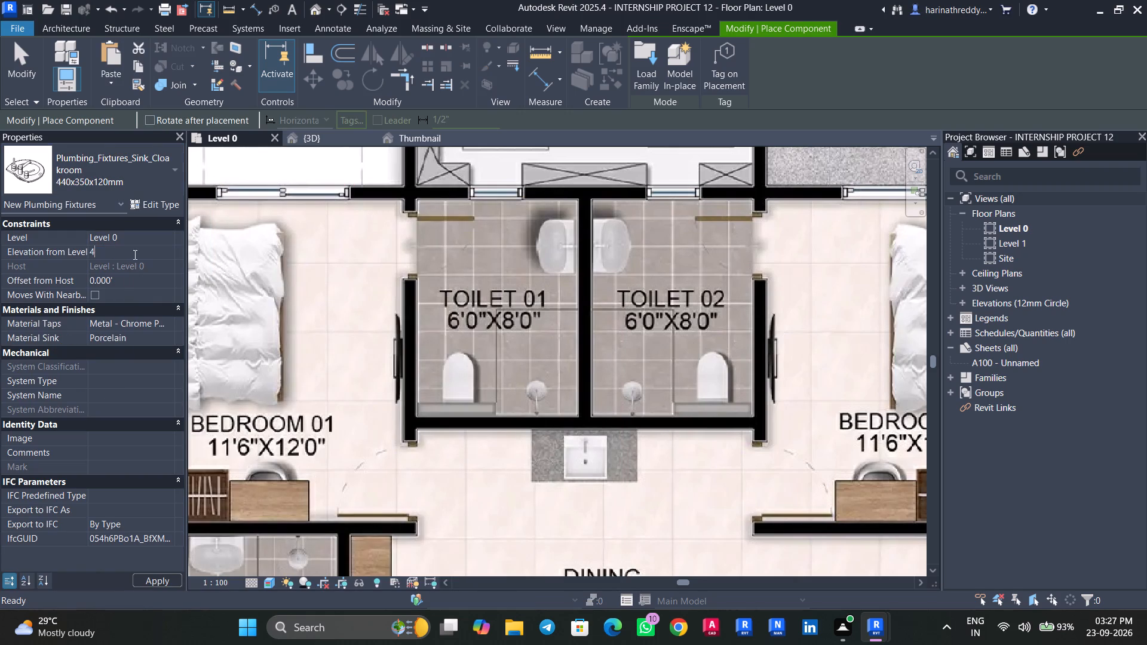
pyautogui.press("'")
pyautogui.press('Return')
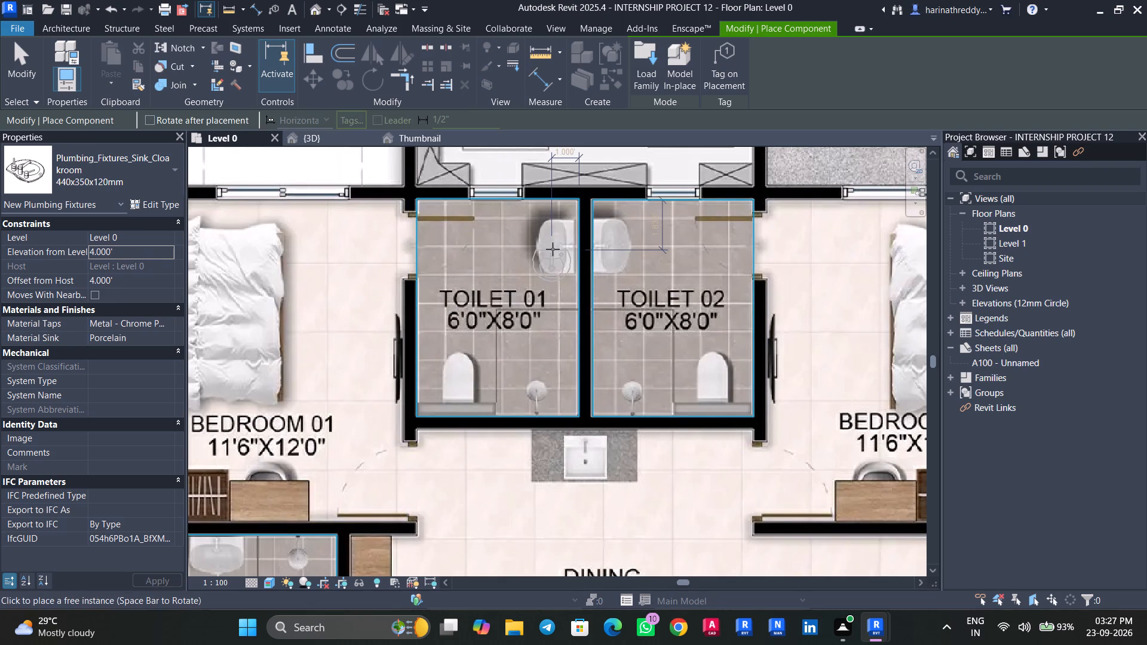
# Place cloakroom sinks back to back on the wall between unit 4's Toilet 01 and Toilet 02, over the basins shown.
pyautogui.scroll(5, 553, 249)
pyautogui.moveTo(553, 249); pyautogui.dragTo(458, 282, button='middle')
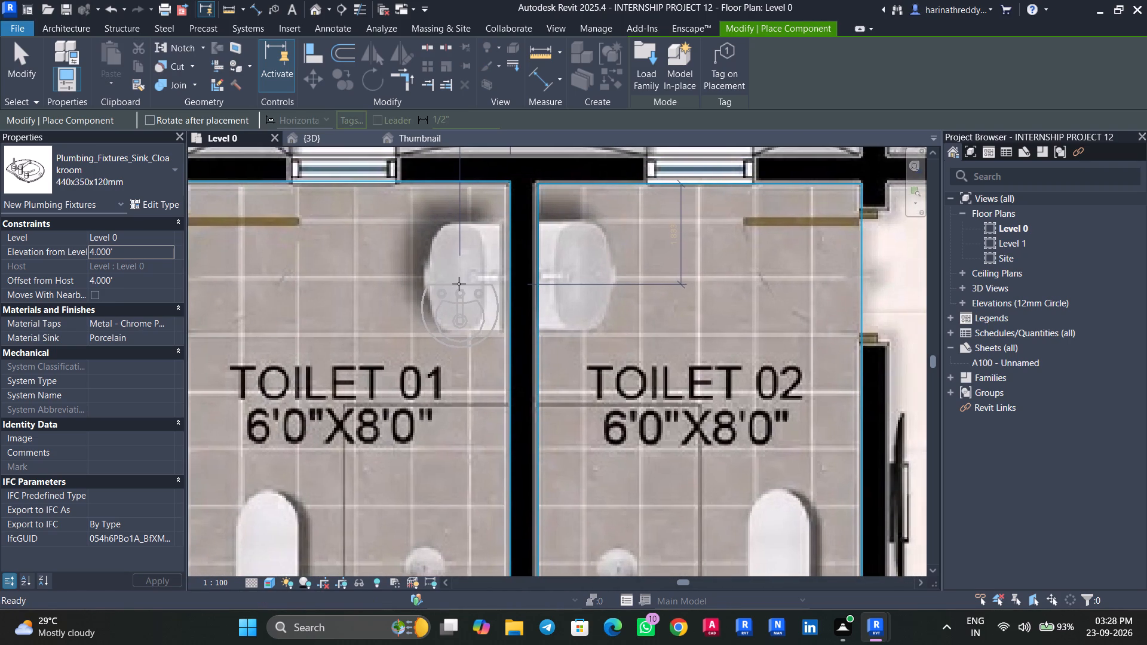
pyautogui.scroll(2, 461, 284)
pyautogui.press('space')
pyautogui.press('space')
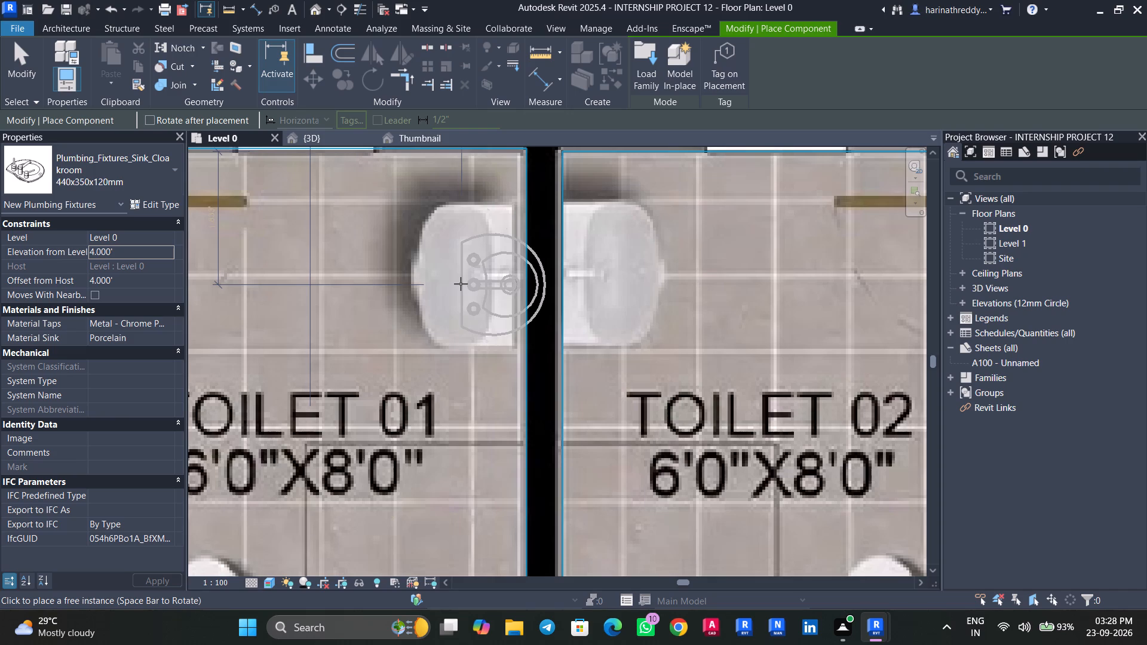
pyautogui.press('space')
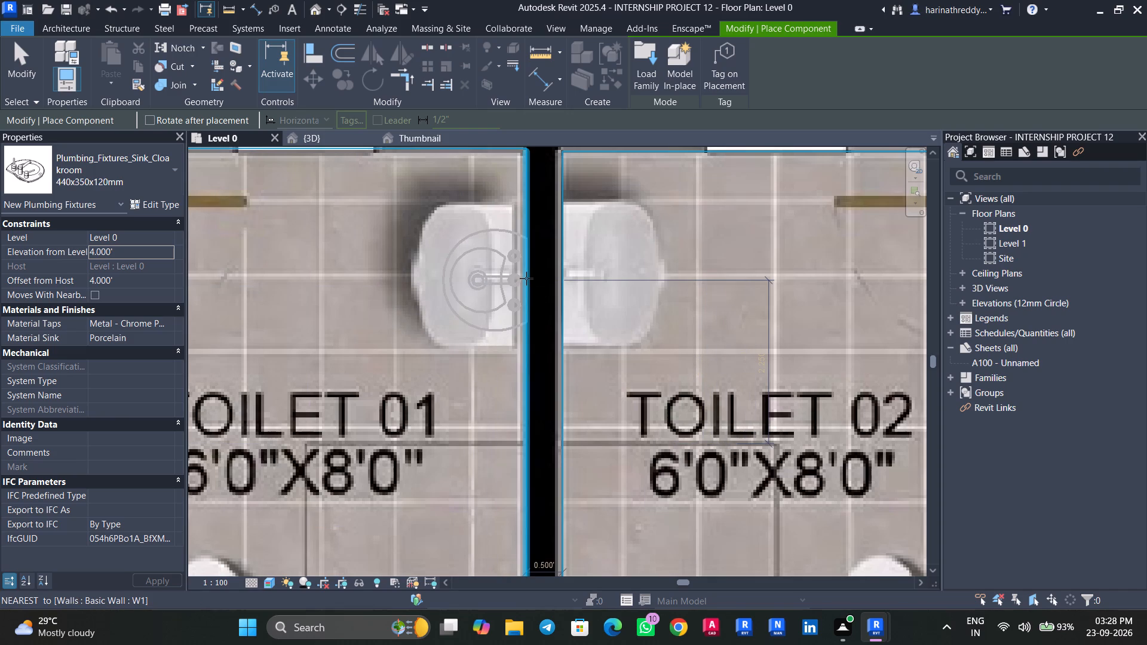
pyautogui.click(526, 278)
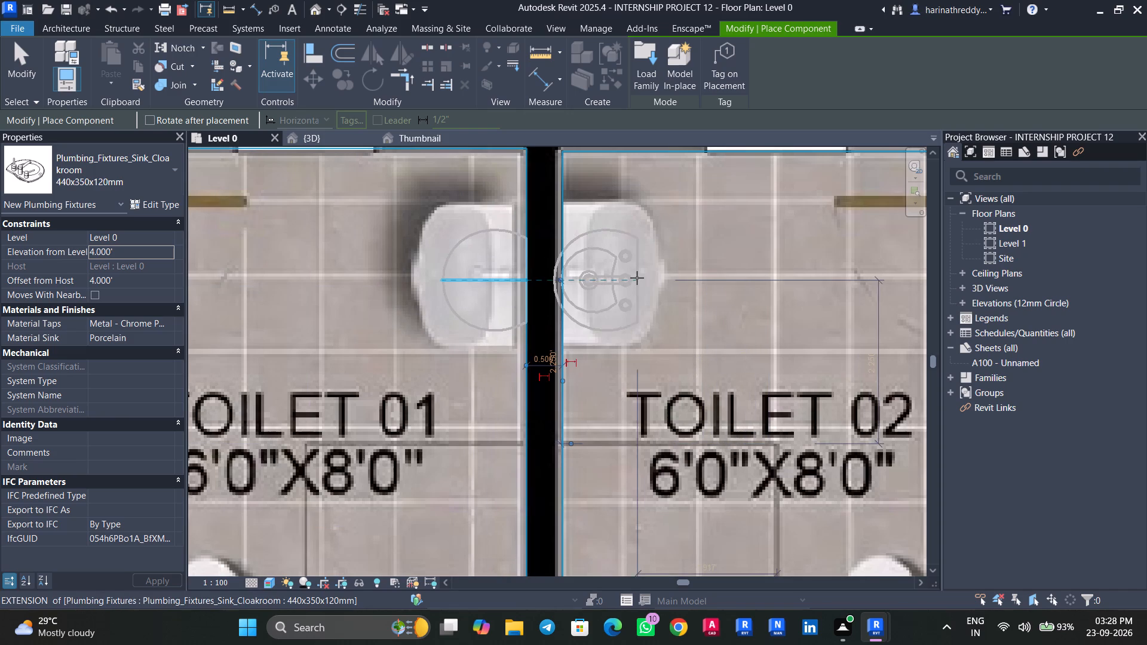
pyautogui.press('space')
pyautogui.press('space')
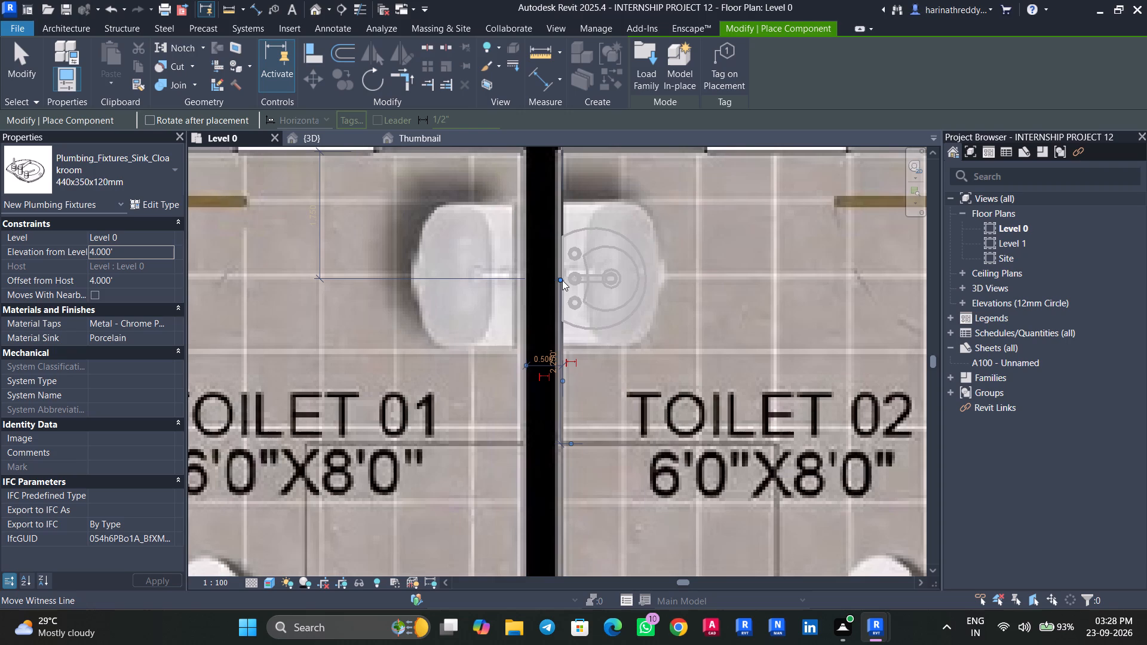
pyautogui.click(562, 280)
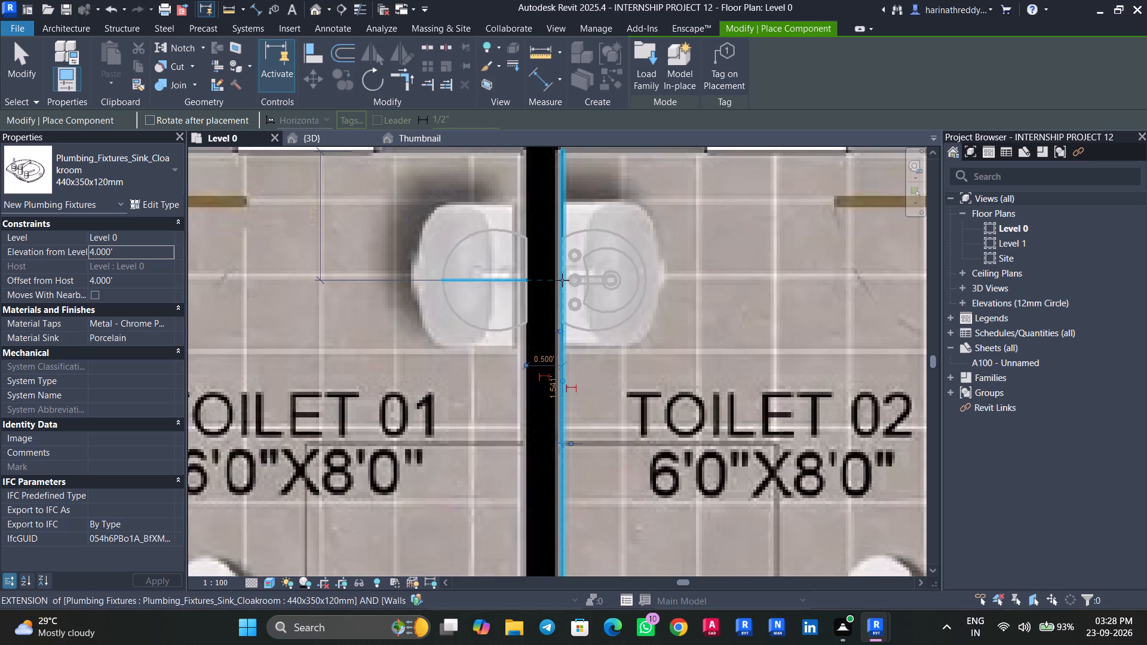
pyautogui.scroll(-5, 562, 280)
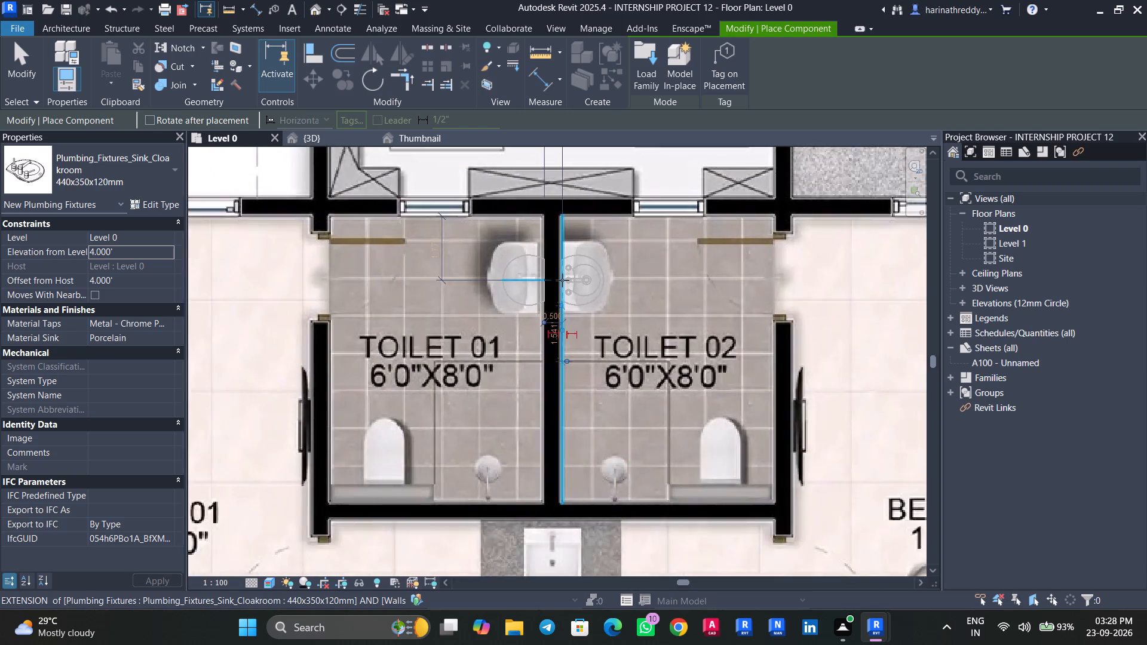
# Switch the component to Plumbing_Fixtures_Shower_Head Metal_Shower_Head and set its elevation from level to 4'.
pyautogui.scroll(-5, 562, 280)
pyautogui.moveTo(587, 327); pyautogui.dragTo(612, 255, button='middle')
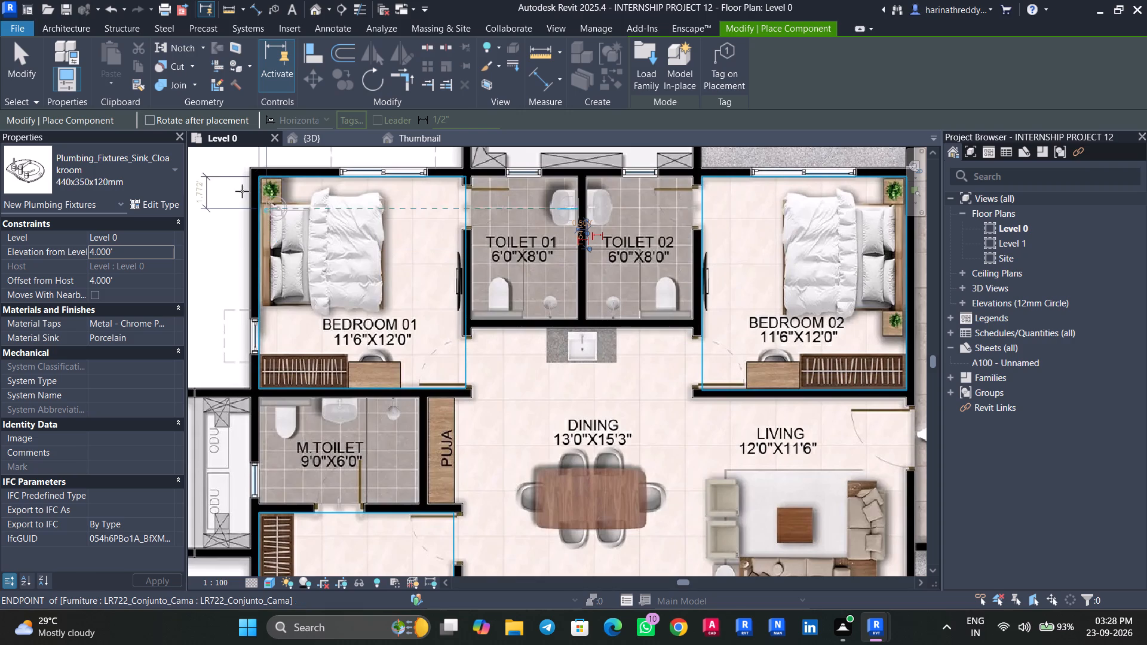
pyautogui.click(128, 183)
pyautogui.scroll(2, 94, 384)
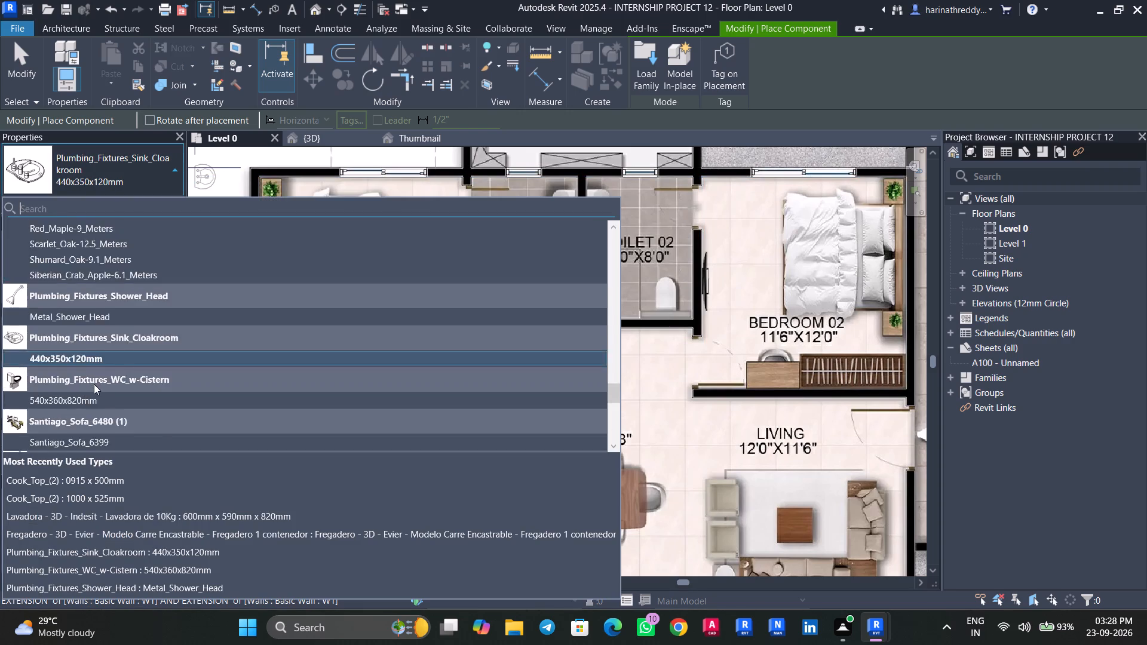
pyautogui.scroll(-4, 94, 384)
pyautogui.scroll(4, 94, 384)
pyautogui.click(88, 312)
pyautogui.click(116, 245)
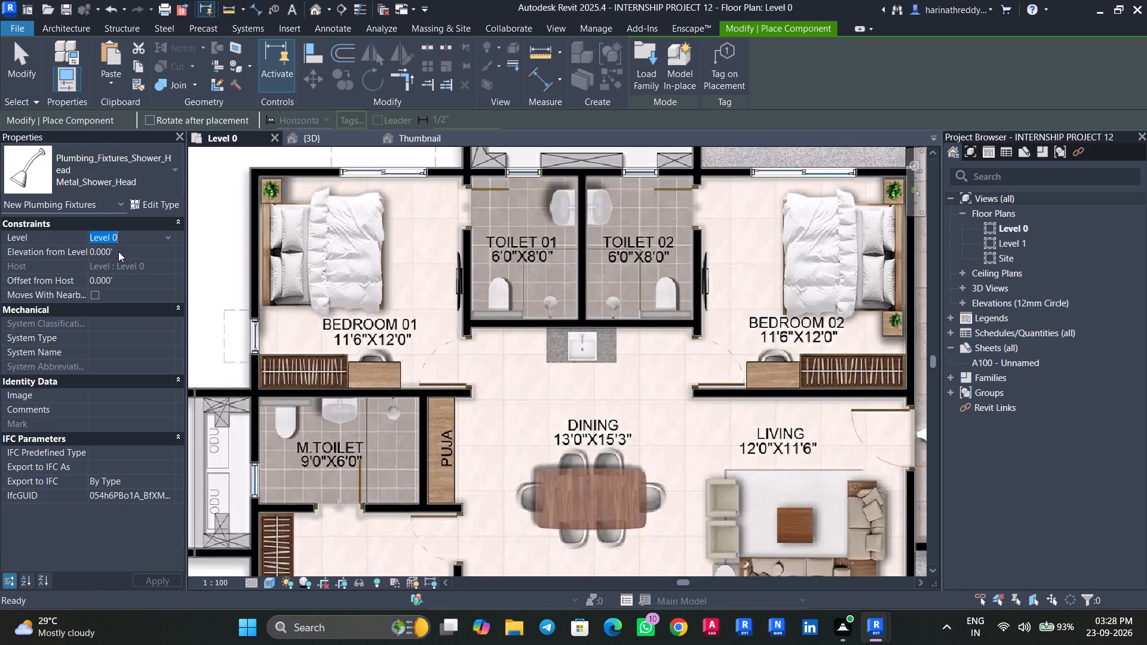
pyautogui.click(118, 251)
pyautogui.moveTo(118, 251); pyautogui.dragTo(79, 251)
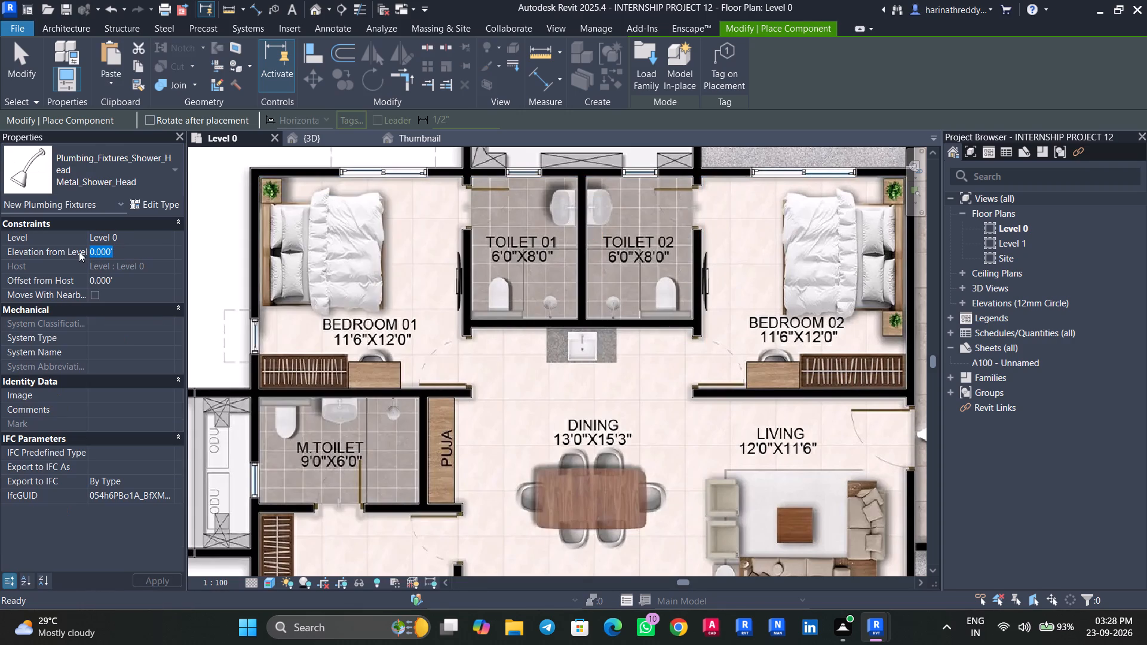
pyautogui.press('4')
pyautogui.press("'")
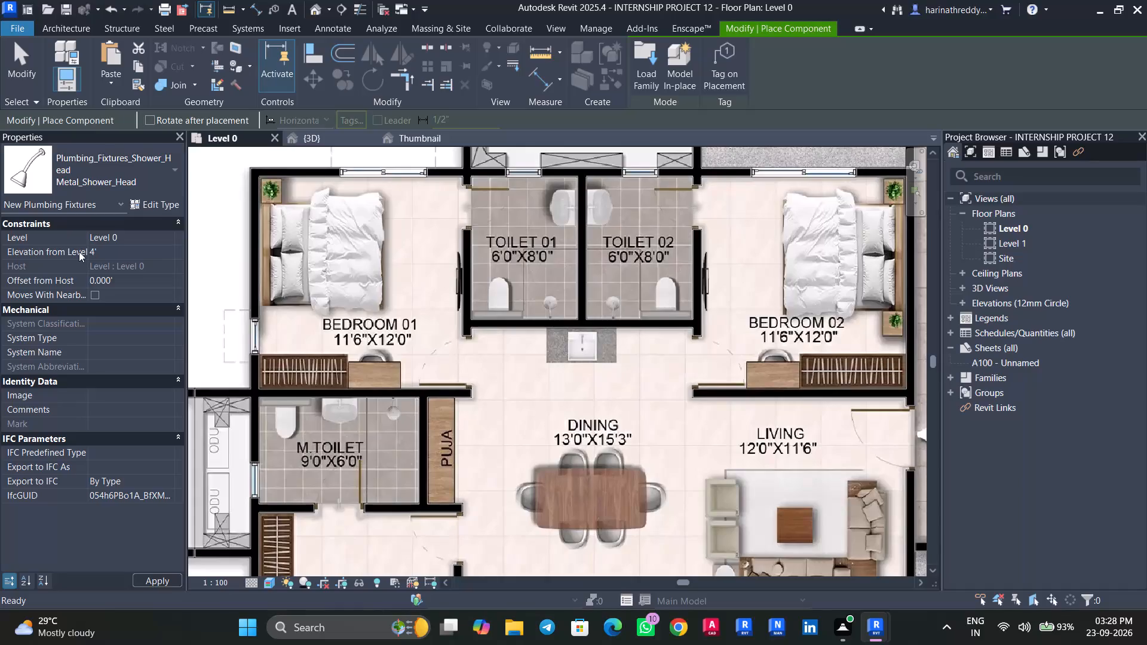
pyautogui.press('Return')
# Place a shower head over each shower shown in unit 4's Toilet 01 and Toilet 02, on the dining-side wall.
pyautogui.scroll(2, 526, 327)
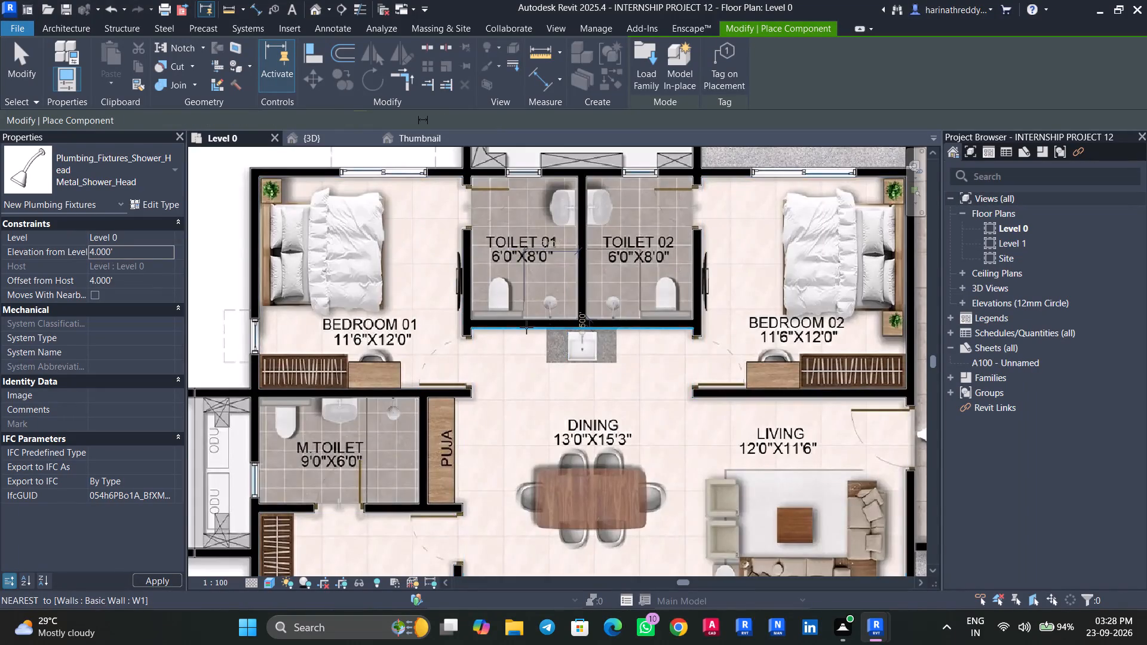
pyautogui.scroll(8, 526, 327)
pyautogui.moveTo(577, 302); pyautogui.dragTo(577, 362, button='middle')
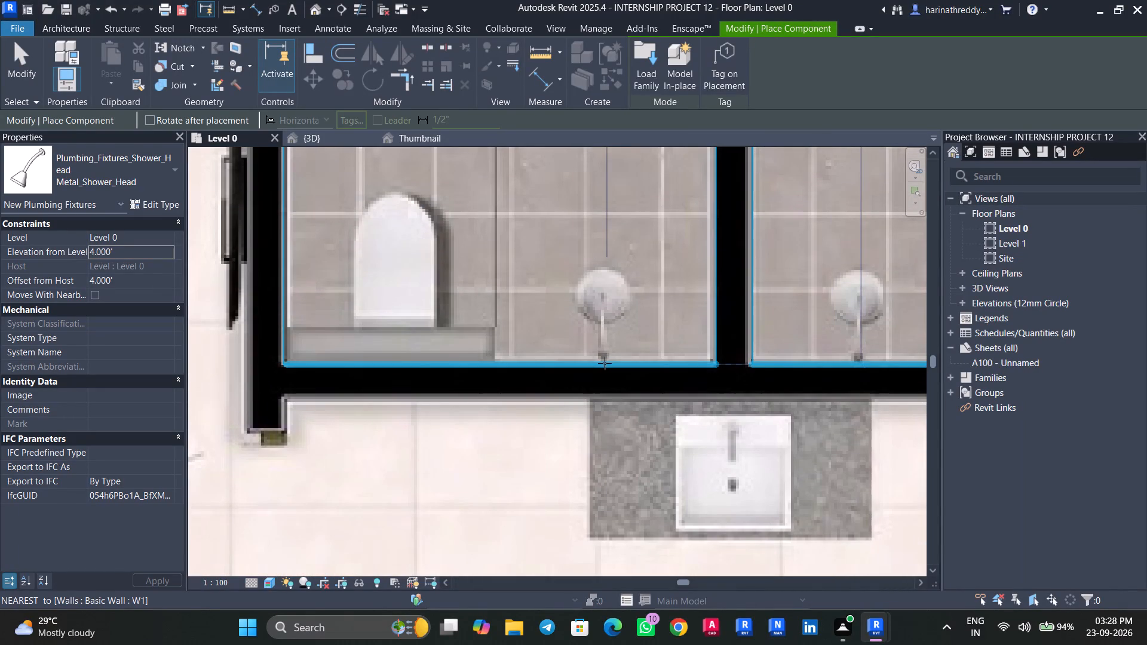
pyautogui.scroll(-4, 605, 363)
pyautogui.click(605, 363)
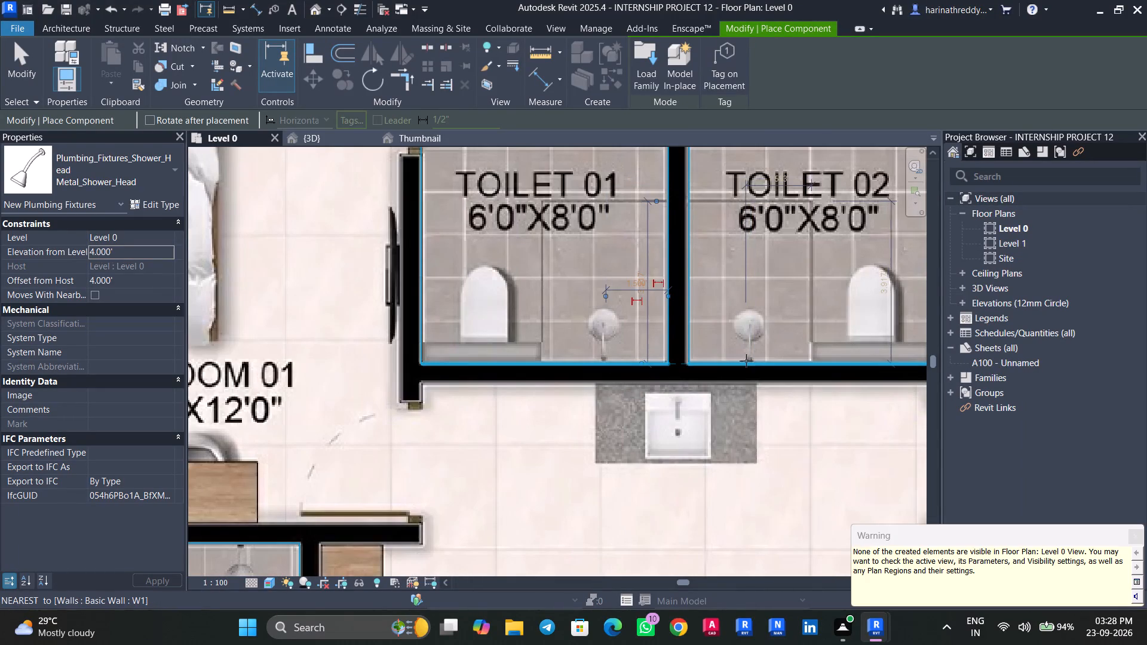
pyautogui.click(747, 364)
# Place a shower head in unit 4's M.Toilet on the wall shared with Bedroom 01, aligned with the shower shown.
pyautogui.scroll(-9, 668, 362)
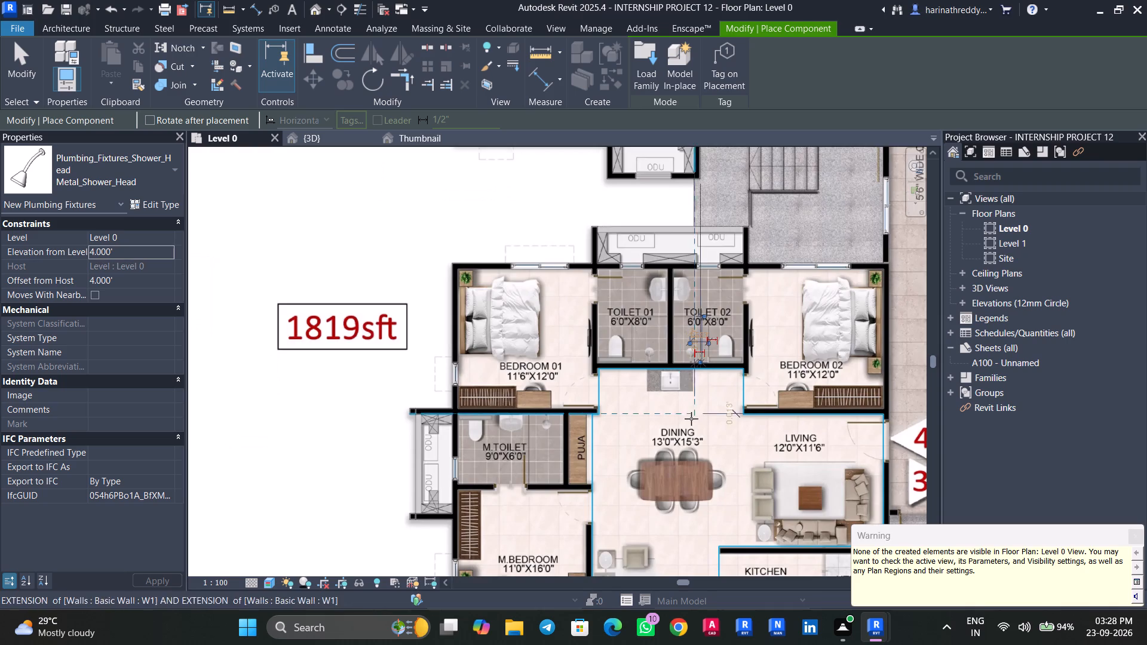
pyautogui.moveTo(688, 419); pyautogui.dragTo(654, 199, button='middle')
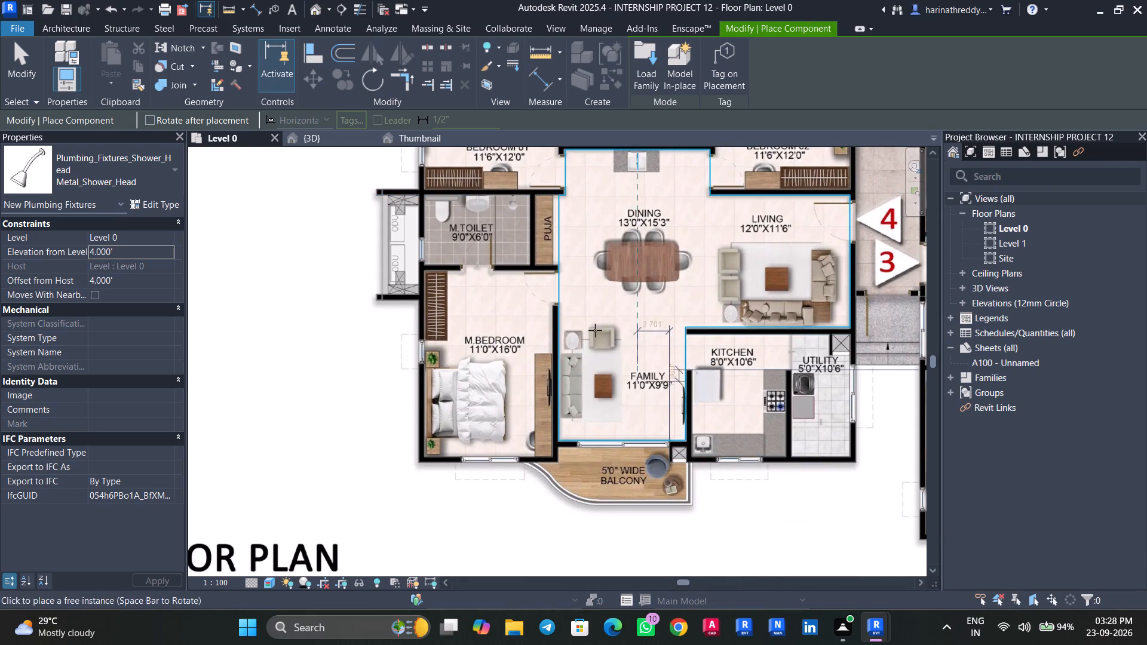
pyautogui.scroll(8, 504, 207)
pyautogui.moveTo(523, 189); pyautogui.dragTo(536, 323, button='middle')
pyautogui.scroll(5, 538, 323)
pyautogui.press('space')
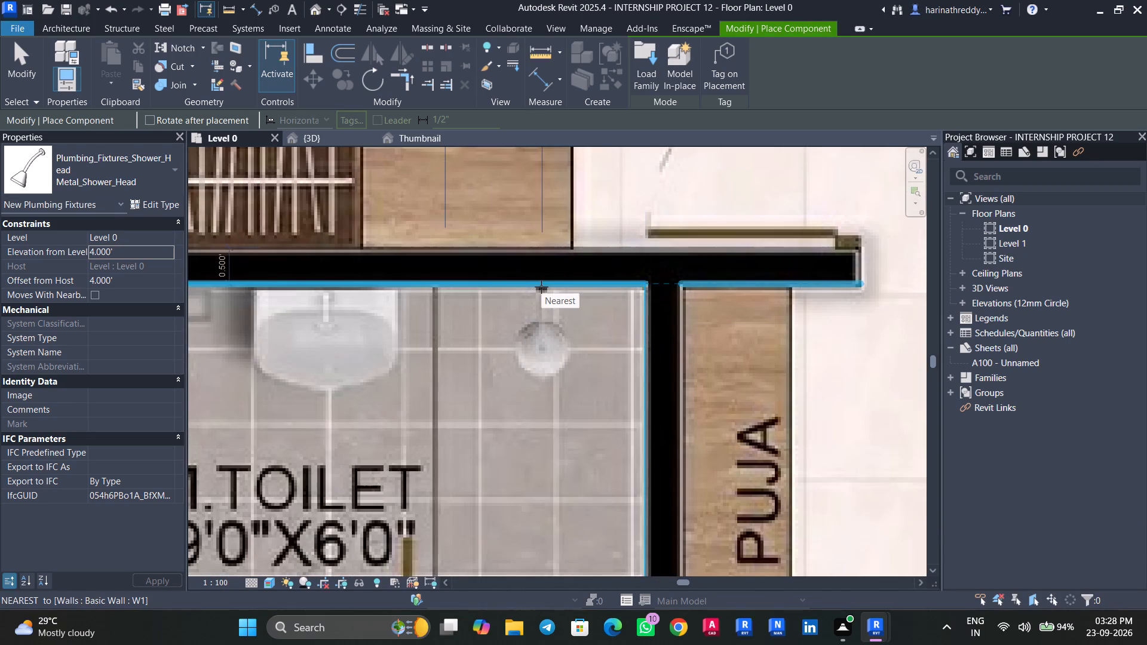
pyautogui.press('space')
pyautogui.click(541, 287)
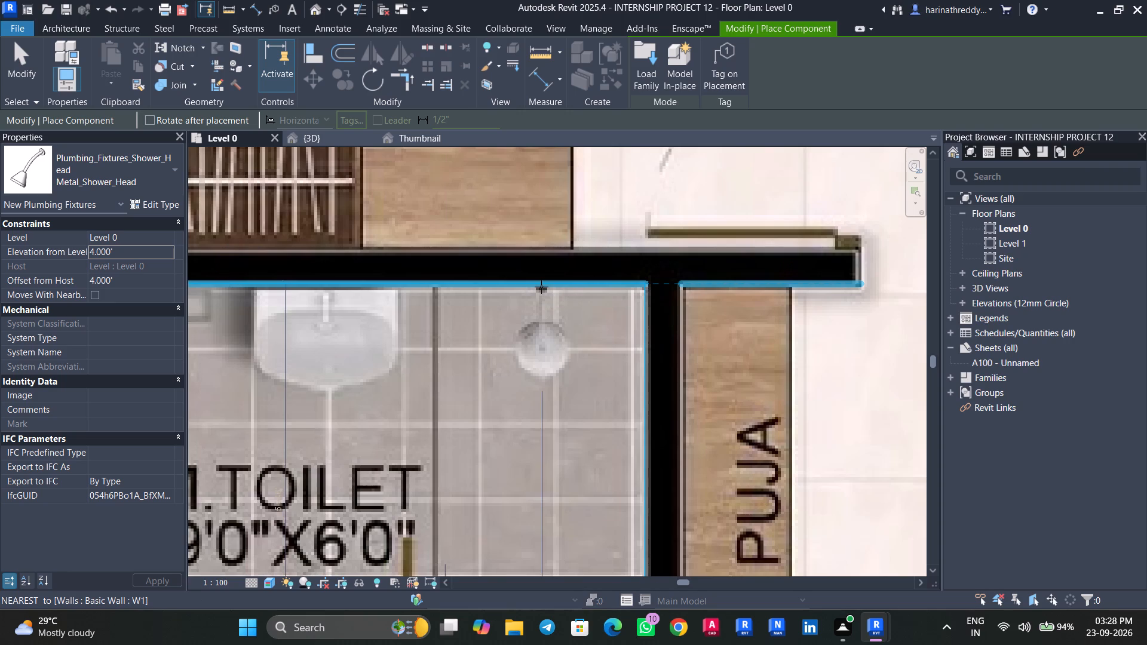
pyautogui.scroll(-4, 541, 287)
pyautogui.moveTo(542, 287); pyautogui.dragTo(620, 333, button='middle')
pyautogui.scroll(-4, 621, 333)
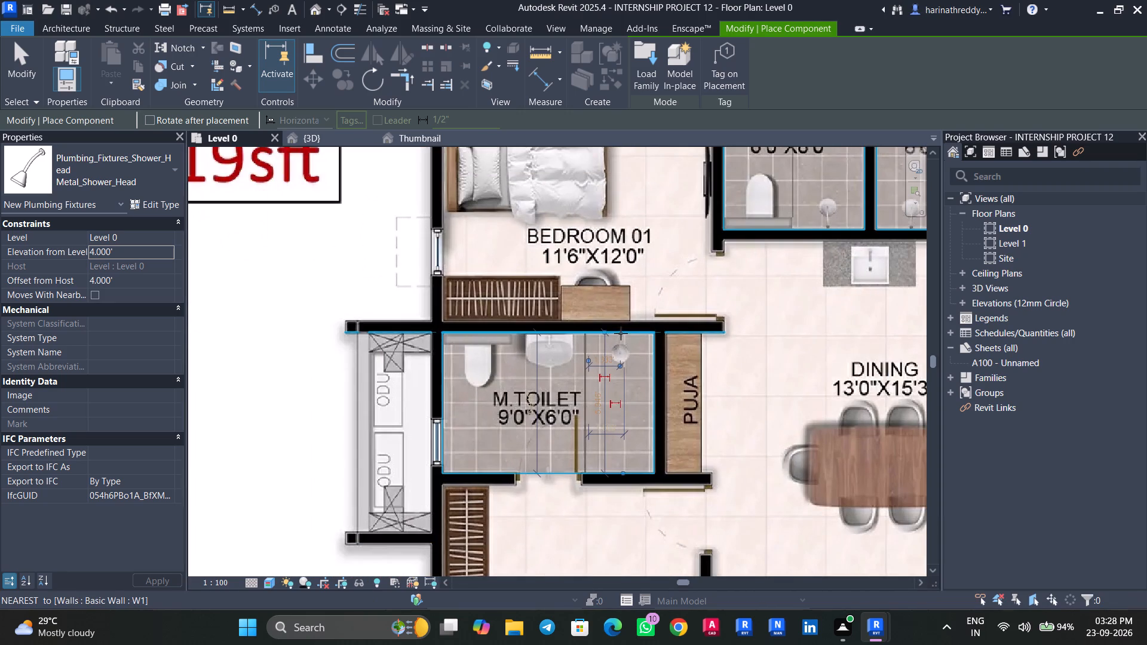
pyautogui.press('Escape')
# Place a Plumbing_Fixtures_Sink_Cloakroom 440x350x120mm at 4' elevation over the basin shown on the M.Toilet's Bedroom 01 wall.
pyautogui.click(65, 171)
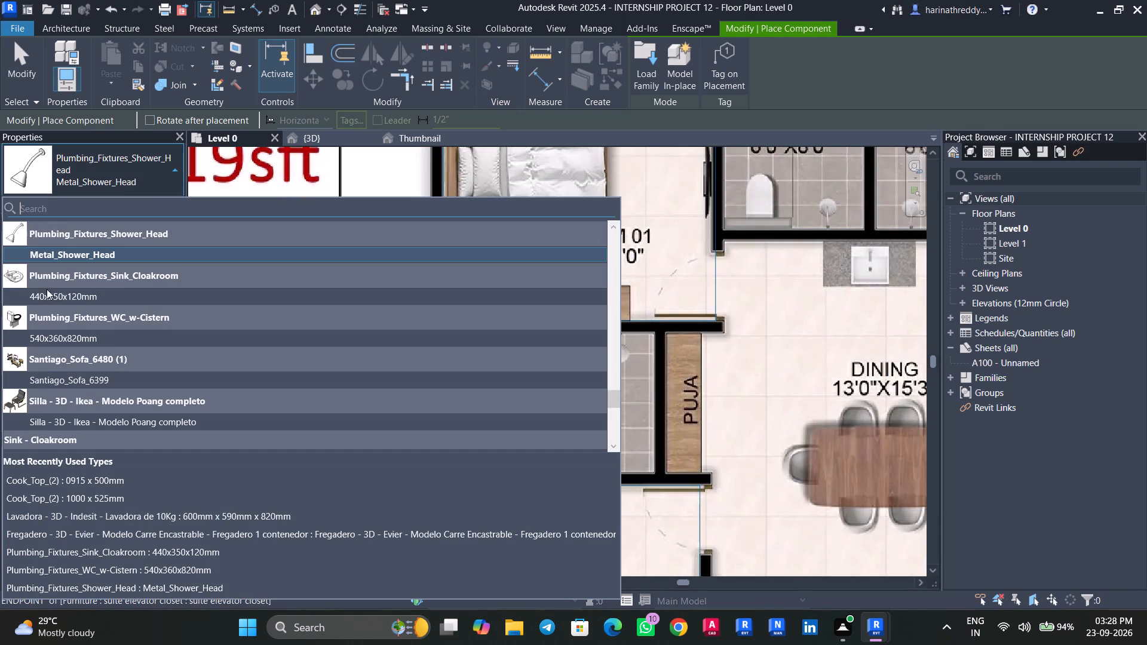
pyautogui.click(53, 297)
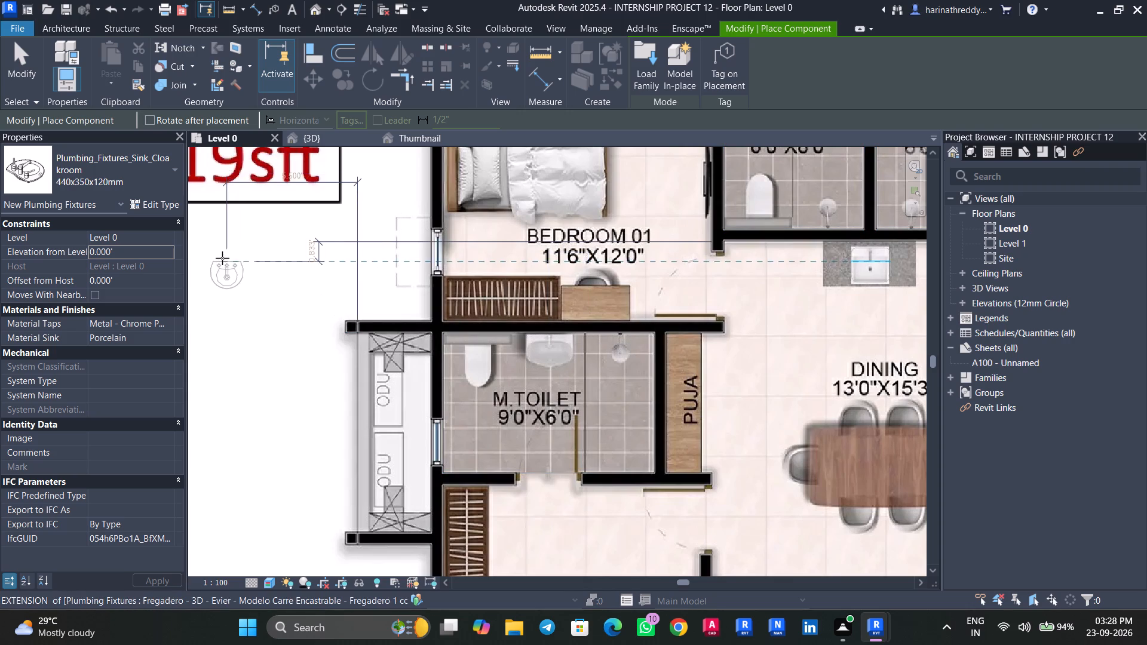
pyautogui.click(137, 248)
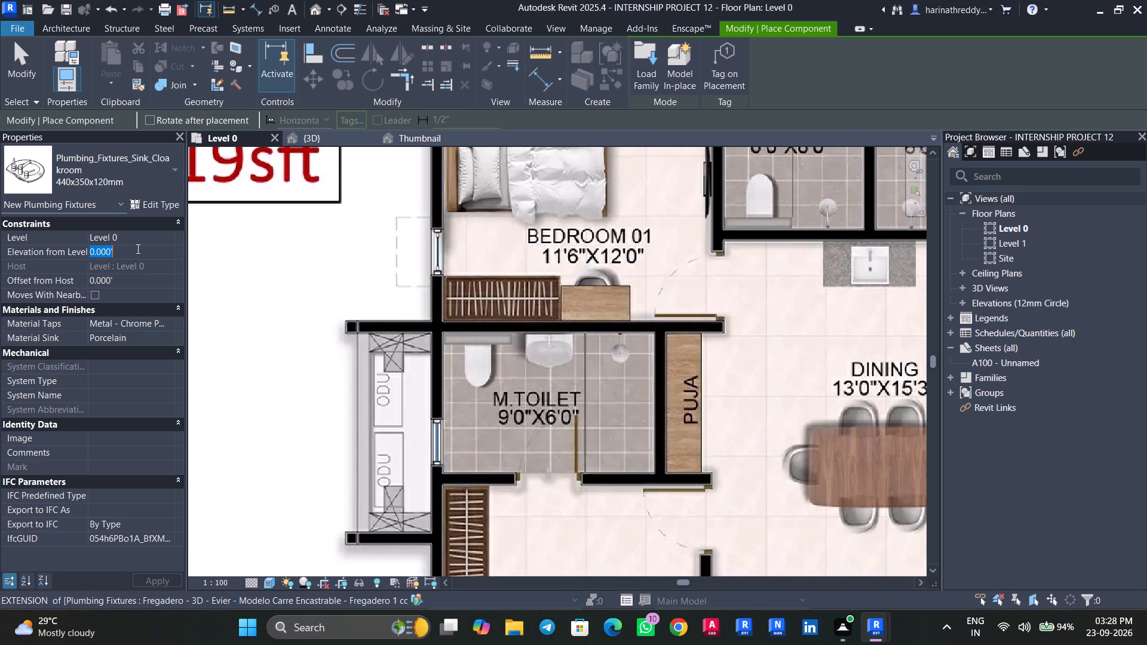
pyautogui.press('4')
pyautogui.press("'")
pyautogui.press('Return')
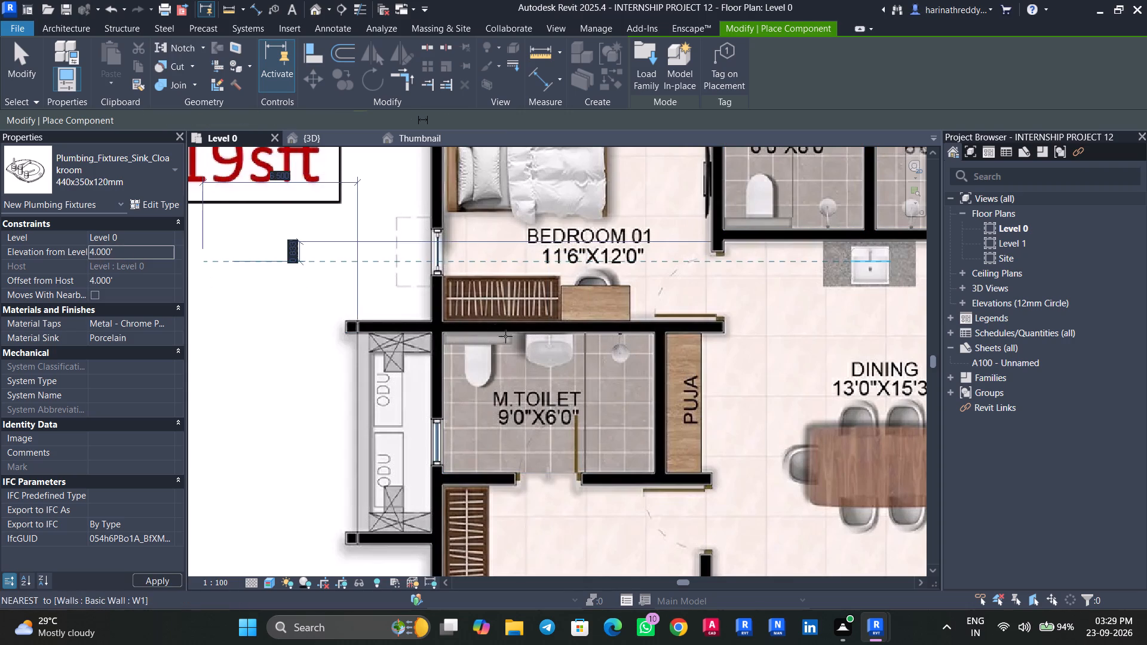
pyautogui.scroll(6, 548, 337)
pyautogui.click(544, 326)
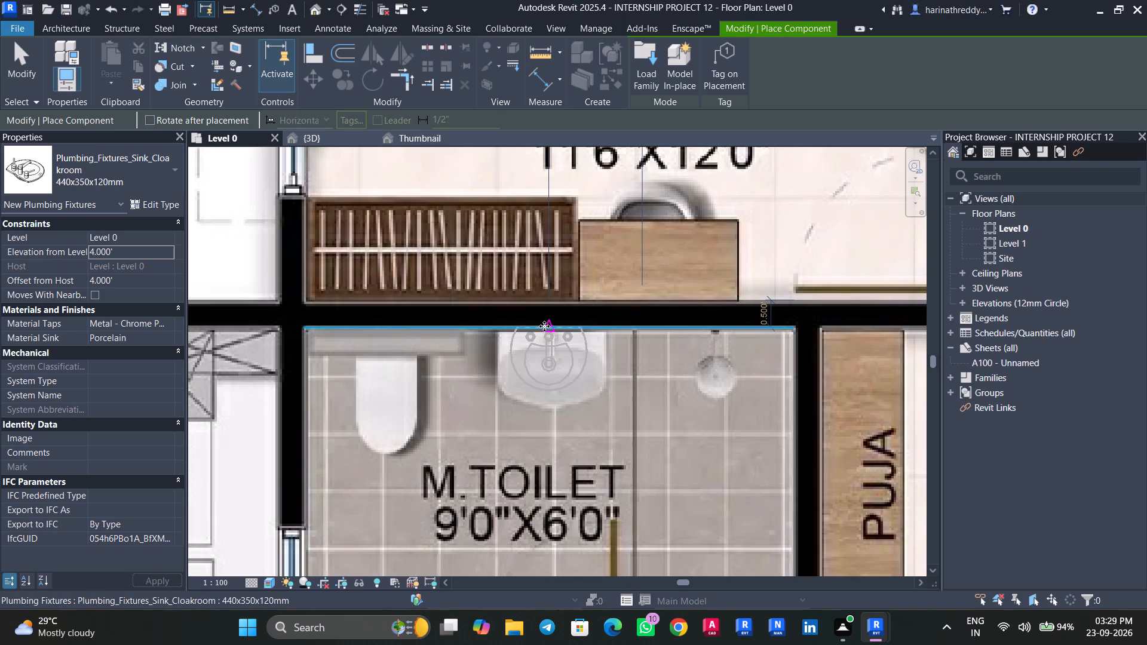
# Place a Plumbing_Fixtures_WC_w-Cistern 540x360x820mm over the WC shown in unit 4's M.Toilet, backed against the Bedroom 01 wall.
pyautogui.scroll(-8, 544, 326)
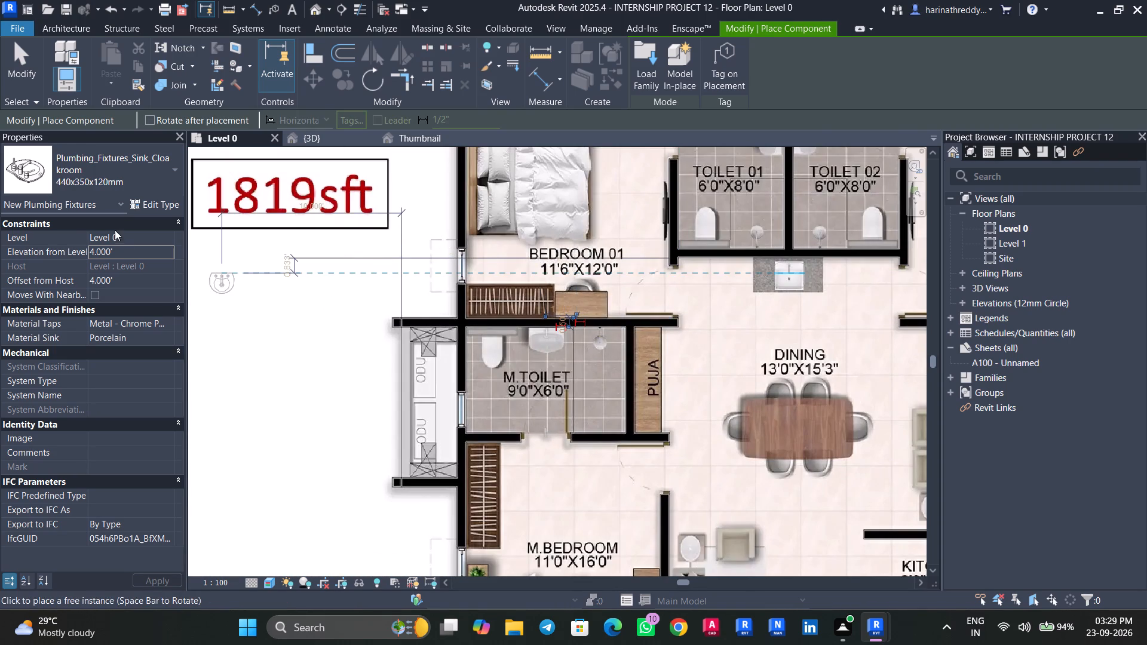
pyautogui.click(134, 176)
pyautogui.scroll(-4, 83, 366)
pyautogui.scroll(1, 83, 367)
pyautogui.scroll(-1, 84, 367)
pyautogui.scroll(3, 84, 367)
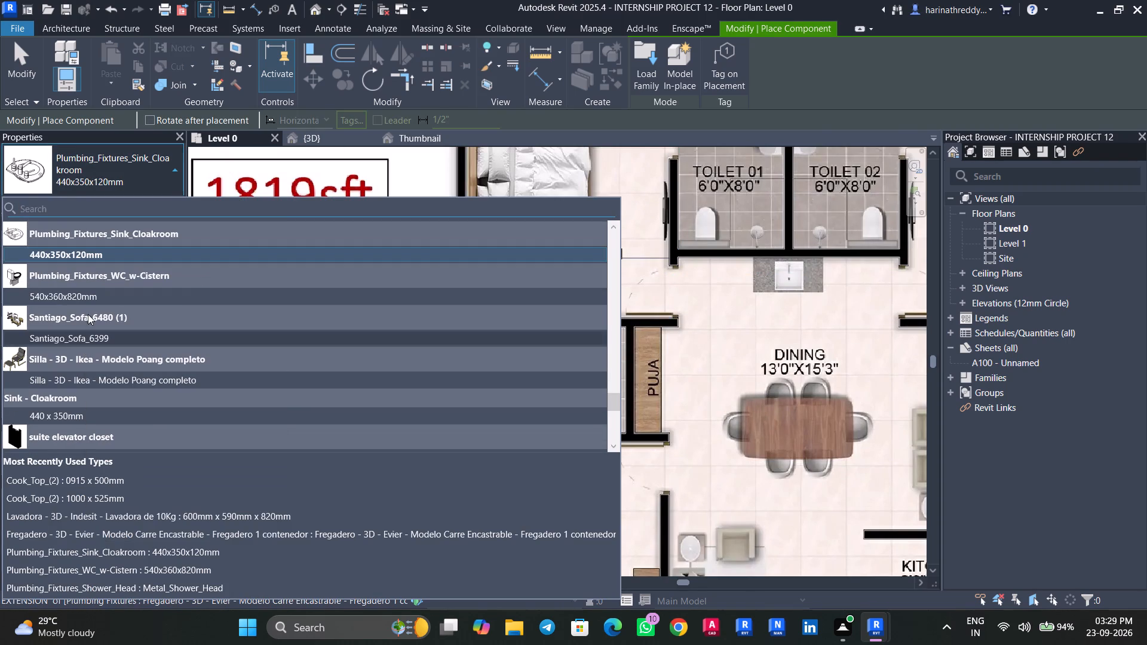
pyautogui.click(88, 296)
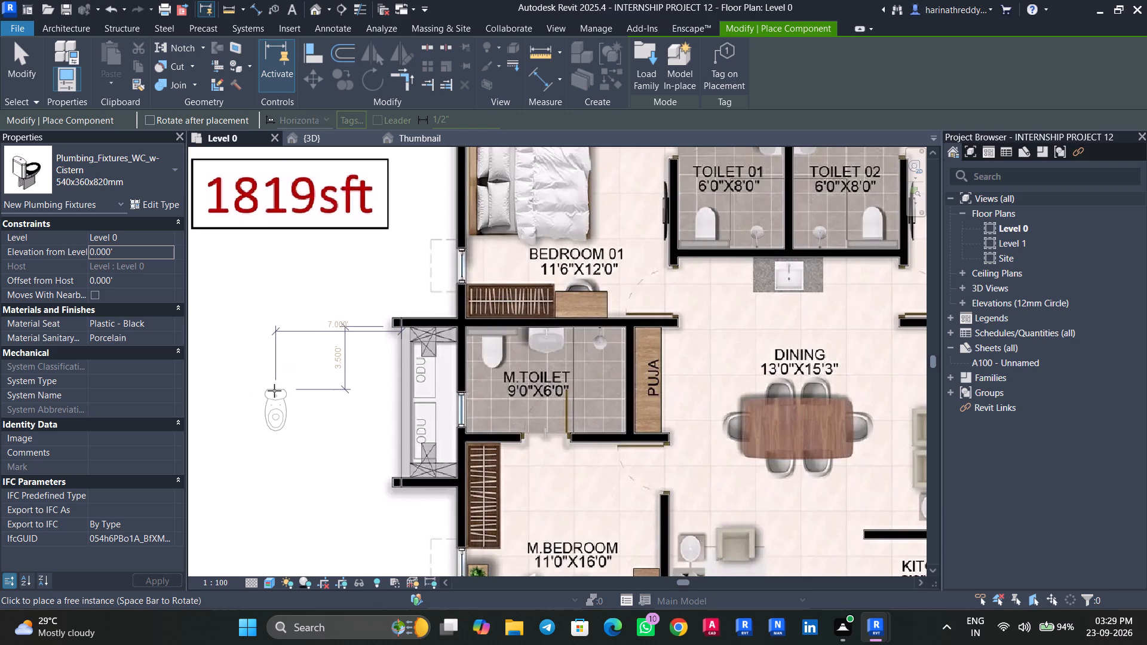
pyautogui.scroll(4, 474, 334)
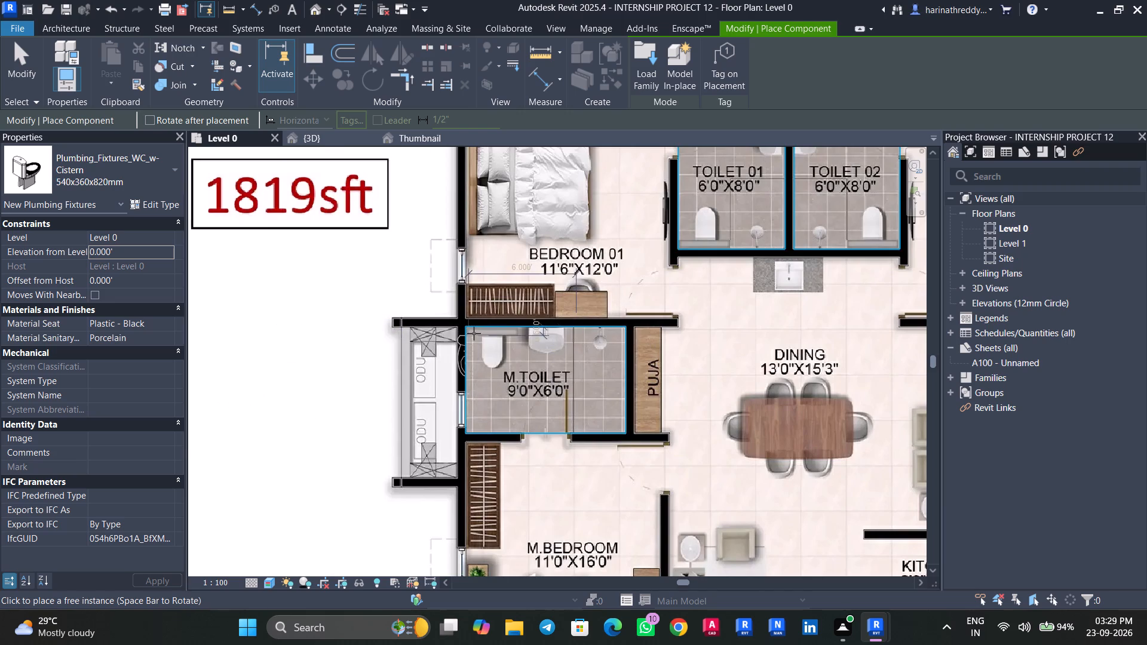
pyautogui.scroll(8, 474, 333)
pyautogui.click(536, 295)
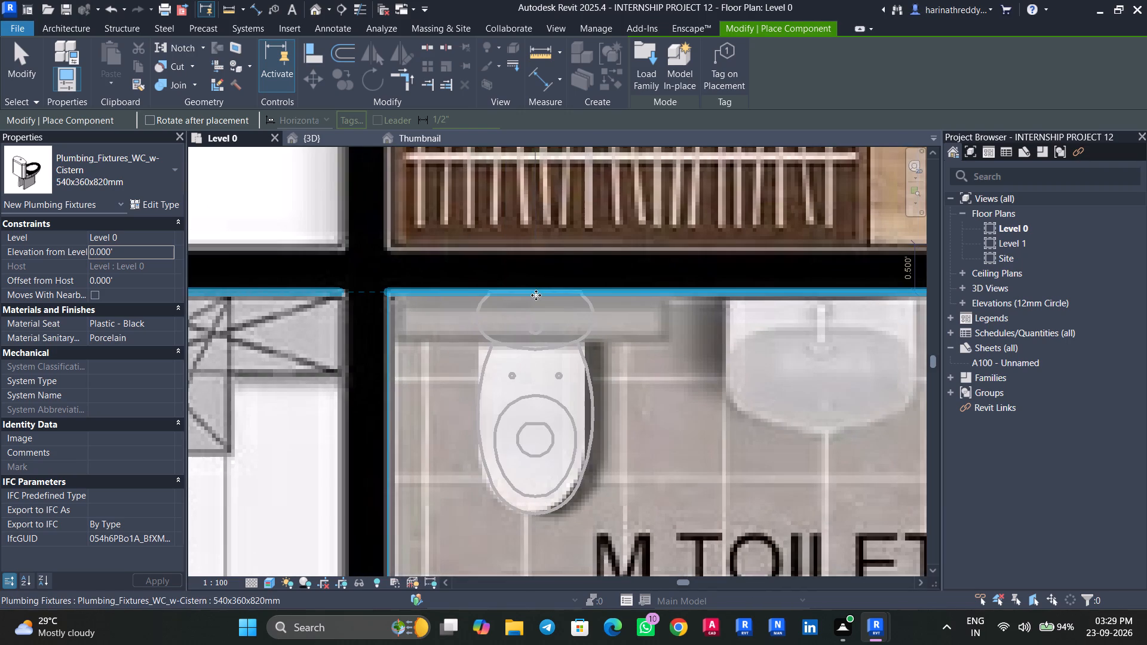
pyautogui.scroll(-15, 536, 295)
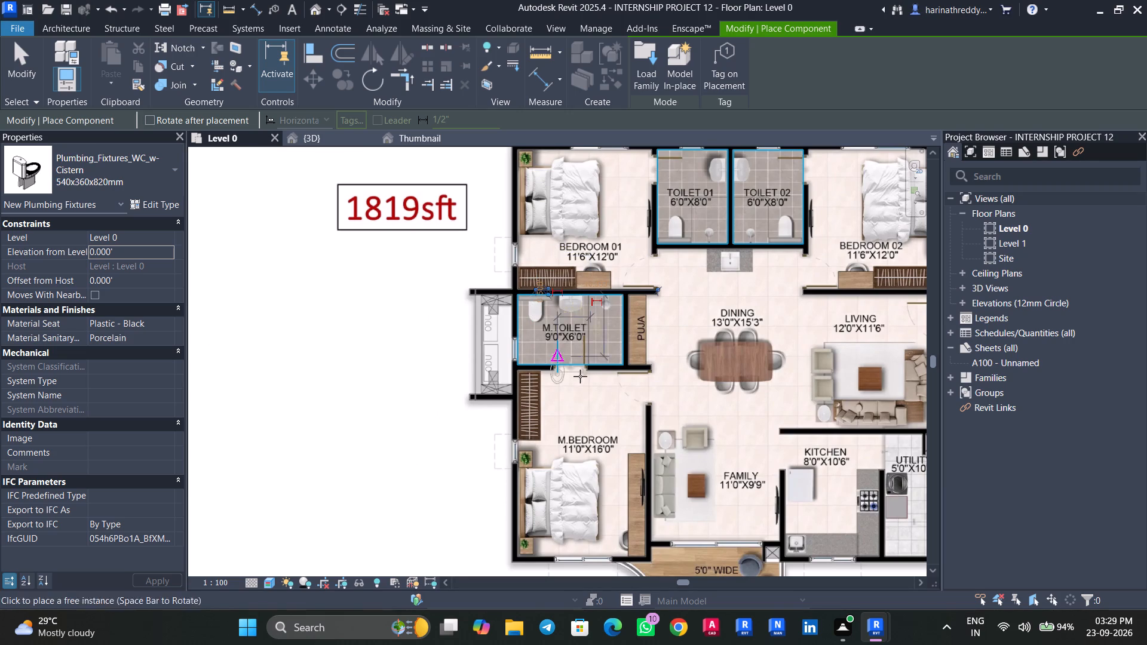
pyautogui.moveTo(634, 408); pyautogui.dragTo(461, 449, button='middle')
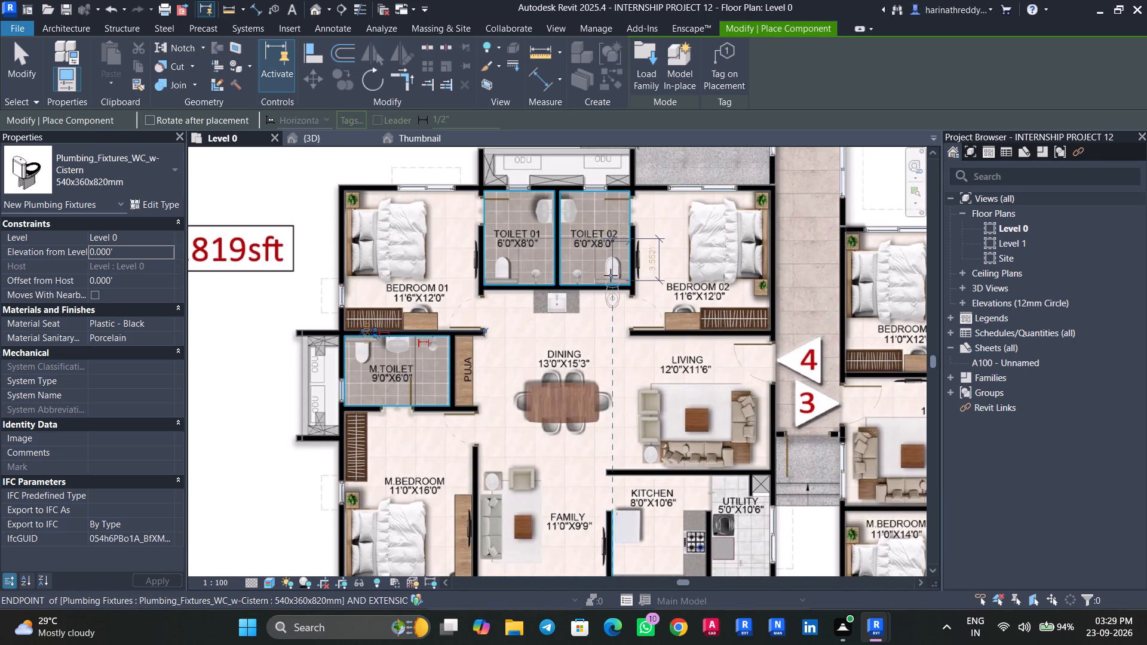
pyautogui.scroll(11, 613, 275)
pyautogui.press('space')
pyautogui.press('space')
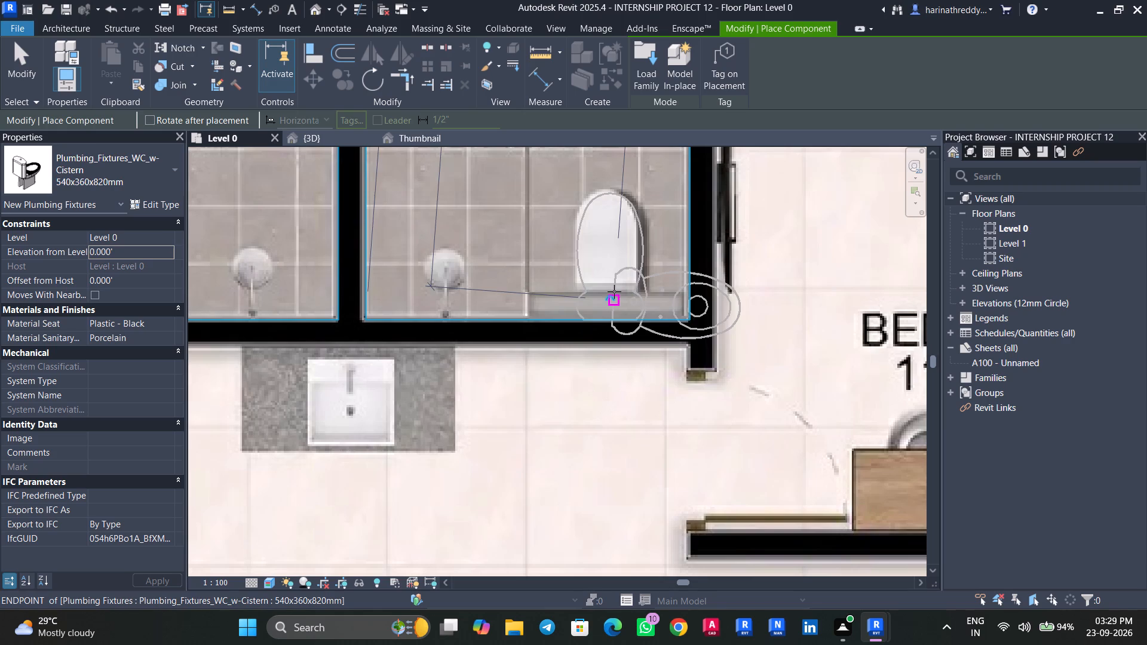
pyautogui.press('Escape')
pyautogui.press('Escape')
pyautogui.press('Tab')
# Create a similar sink from Toilet 01's and place it over Toilet 02's basin, facing away from their shared wall.
pyautogui.scroll(-6, 619, 277)
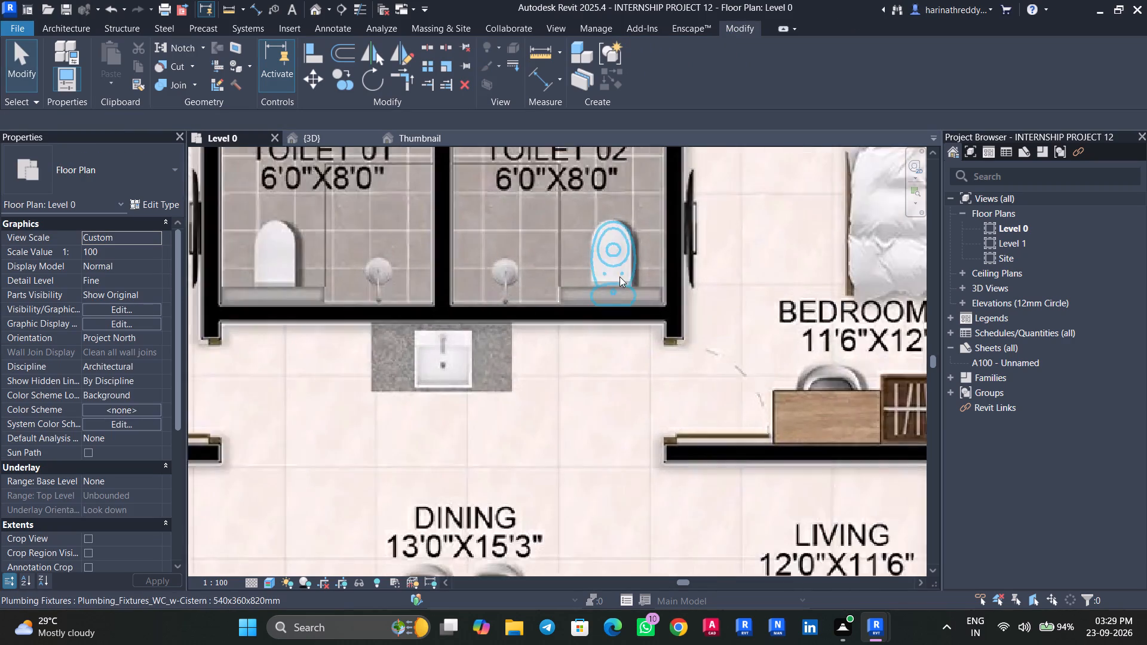
pyautogui.scroll(-2, 619, 277)
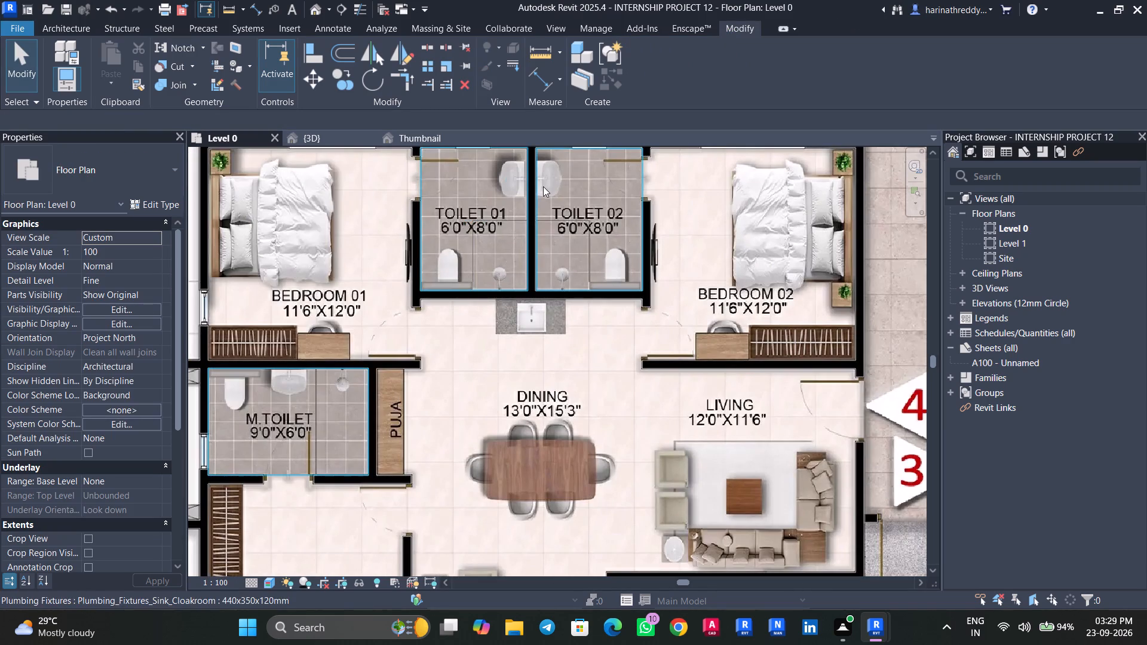
pyautogui.press('Tab')
pyautogui.press('Tab')
pyautogui.press('Tab')
pyautogui.scroll(6, 539, 178)
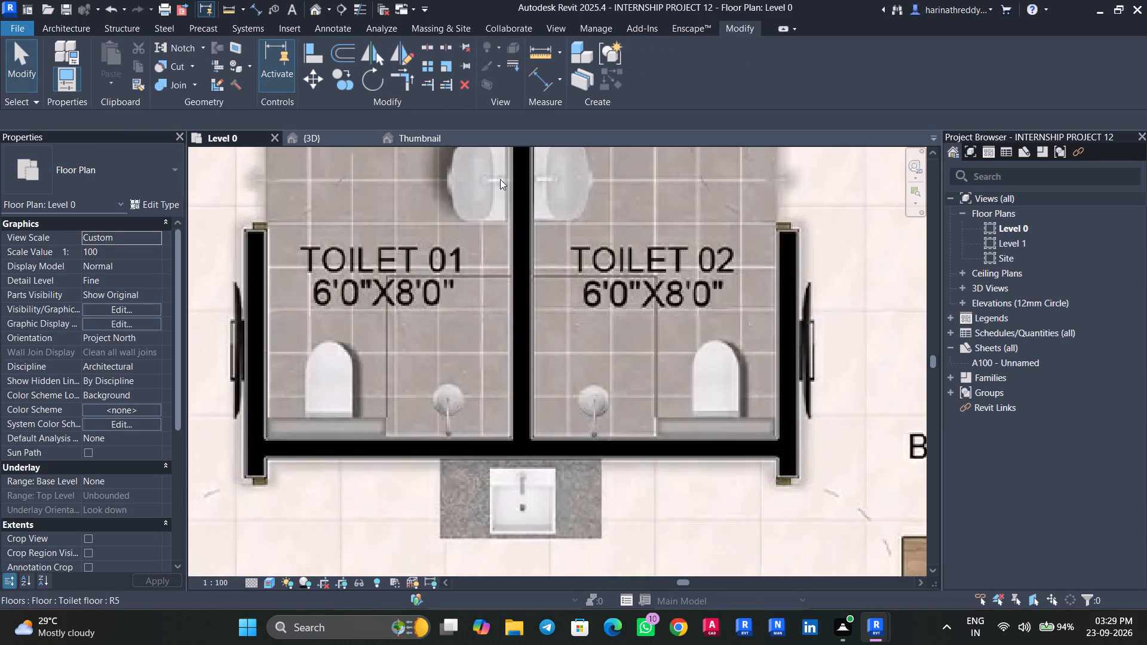
pyautogui.click(500, 179)
pyautogui.write('cs')
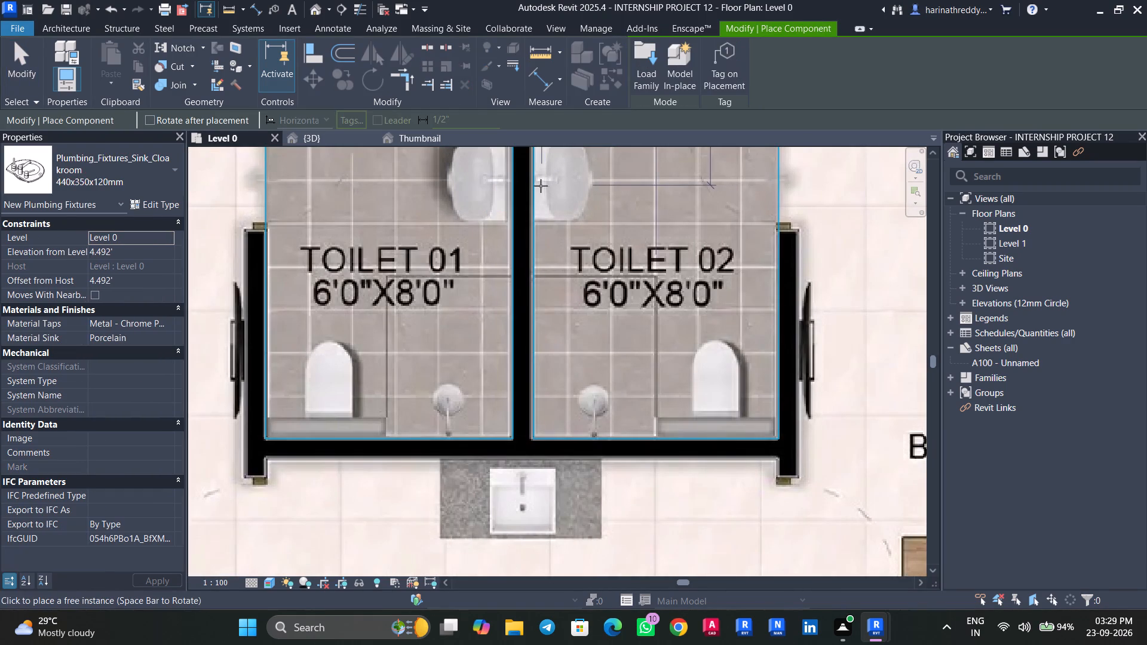
pyautogui.press('space')
pyautogui.press('space')
pyautogui.press('space')
pyautogui.press('space')
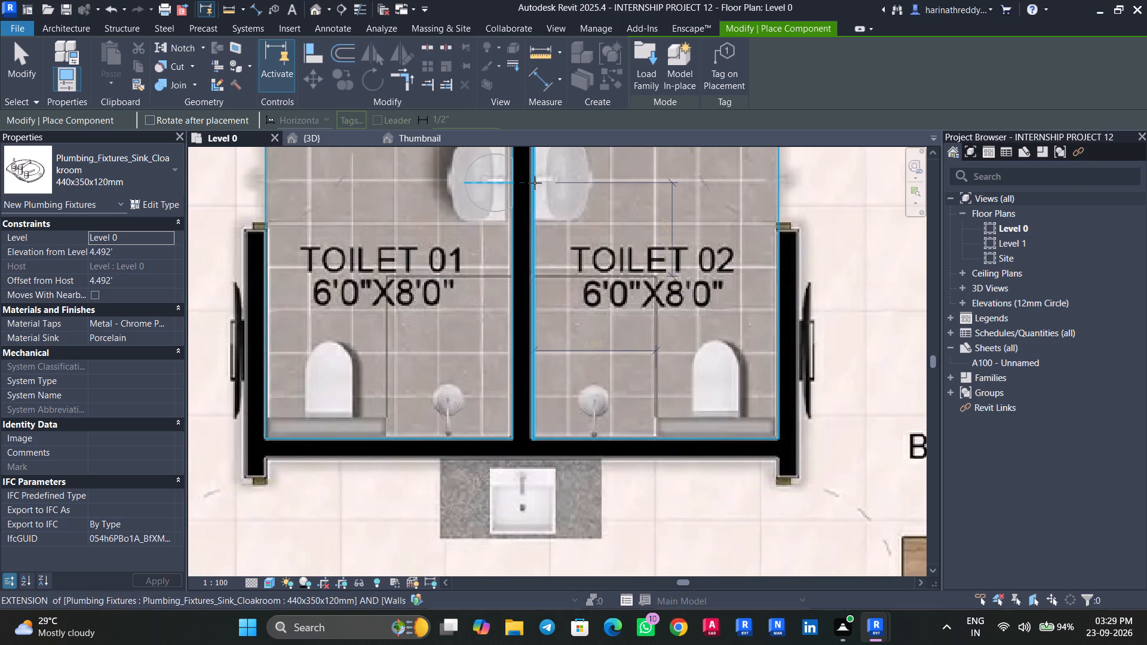
pyautogui.press('space')
pyautogui.press('space')
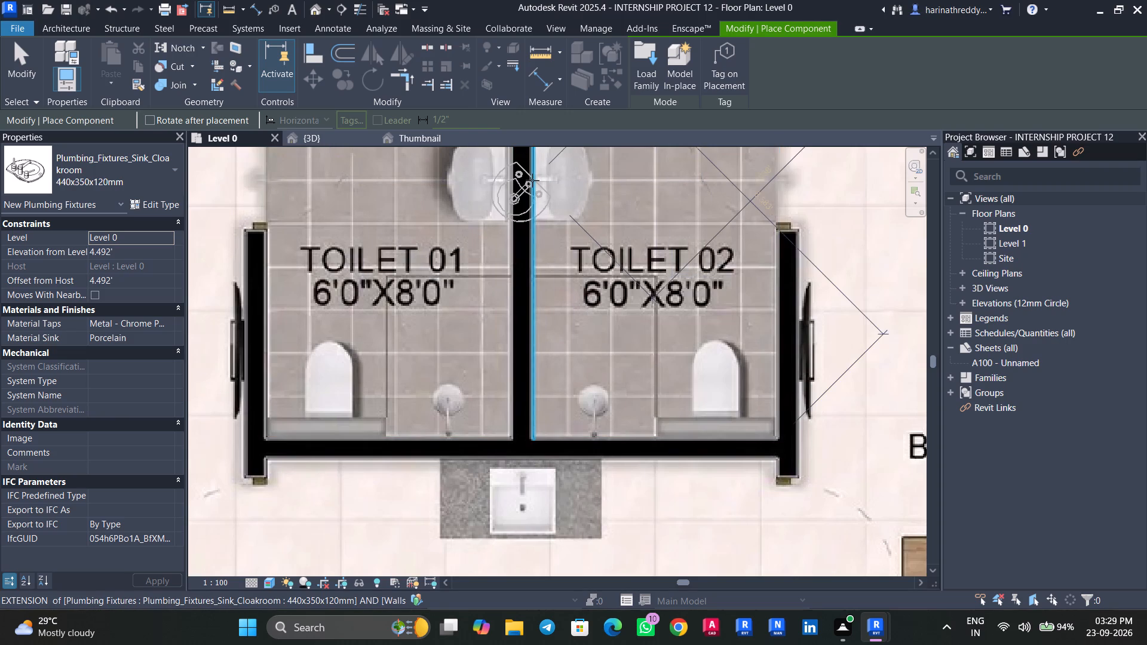
pyautogui.press('space')
pyautogui.click(532, 180)
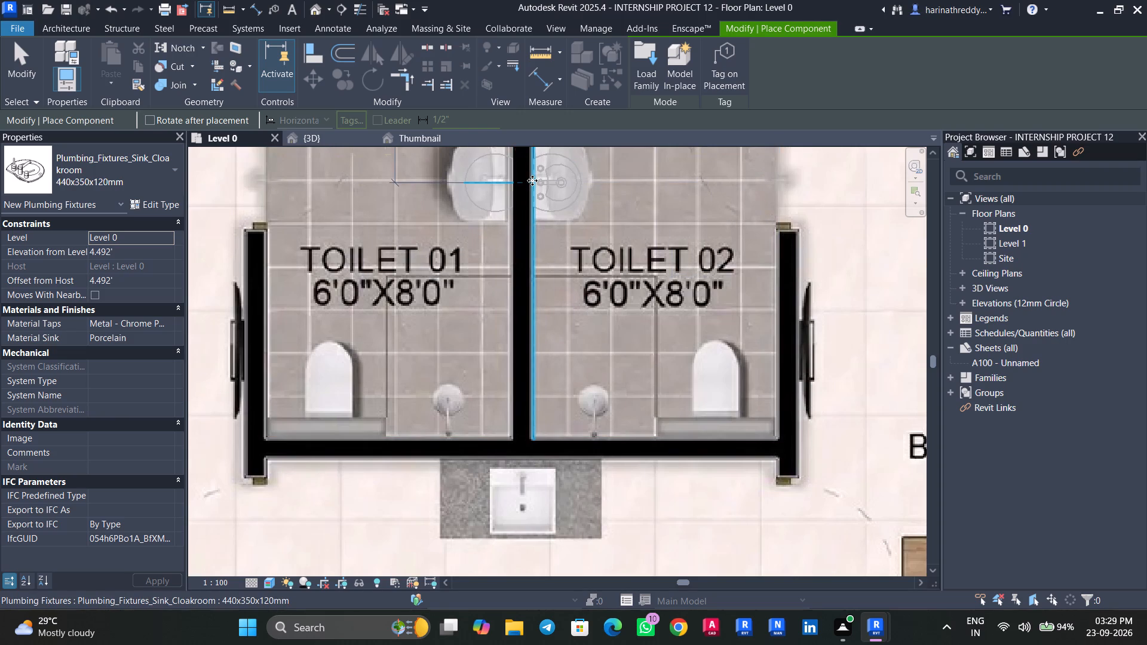
pyautogui.scroll(-9, 532, 180)
pyautogui.press('Escape')
pyautogui.press('Escape')
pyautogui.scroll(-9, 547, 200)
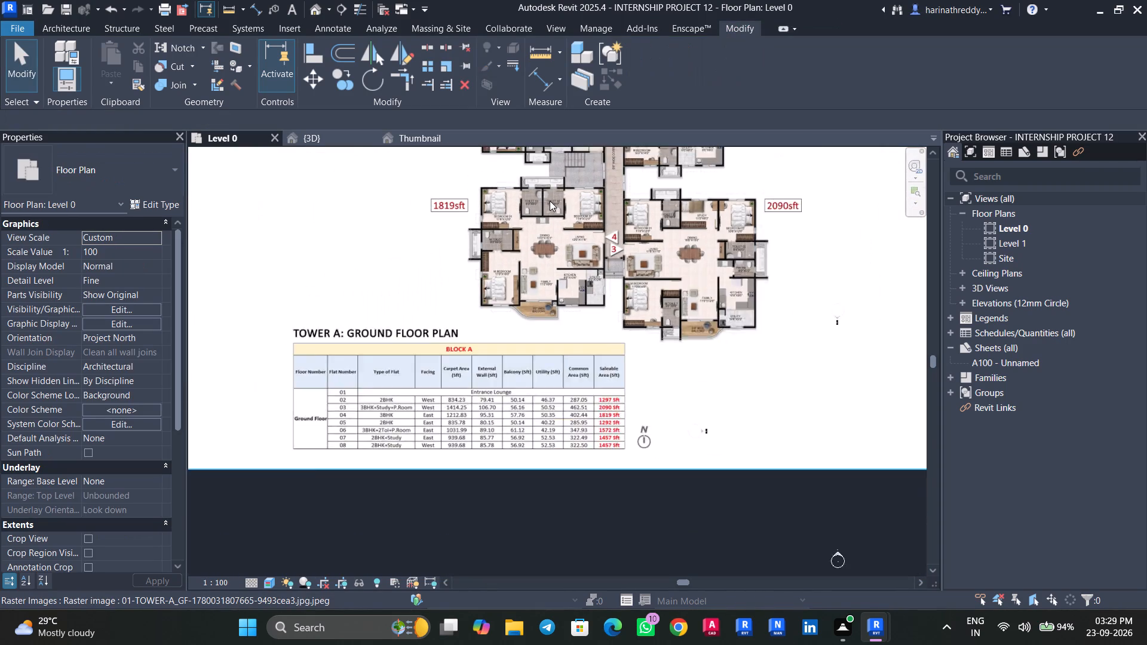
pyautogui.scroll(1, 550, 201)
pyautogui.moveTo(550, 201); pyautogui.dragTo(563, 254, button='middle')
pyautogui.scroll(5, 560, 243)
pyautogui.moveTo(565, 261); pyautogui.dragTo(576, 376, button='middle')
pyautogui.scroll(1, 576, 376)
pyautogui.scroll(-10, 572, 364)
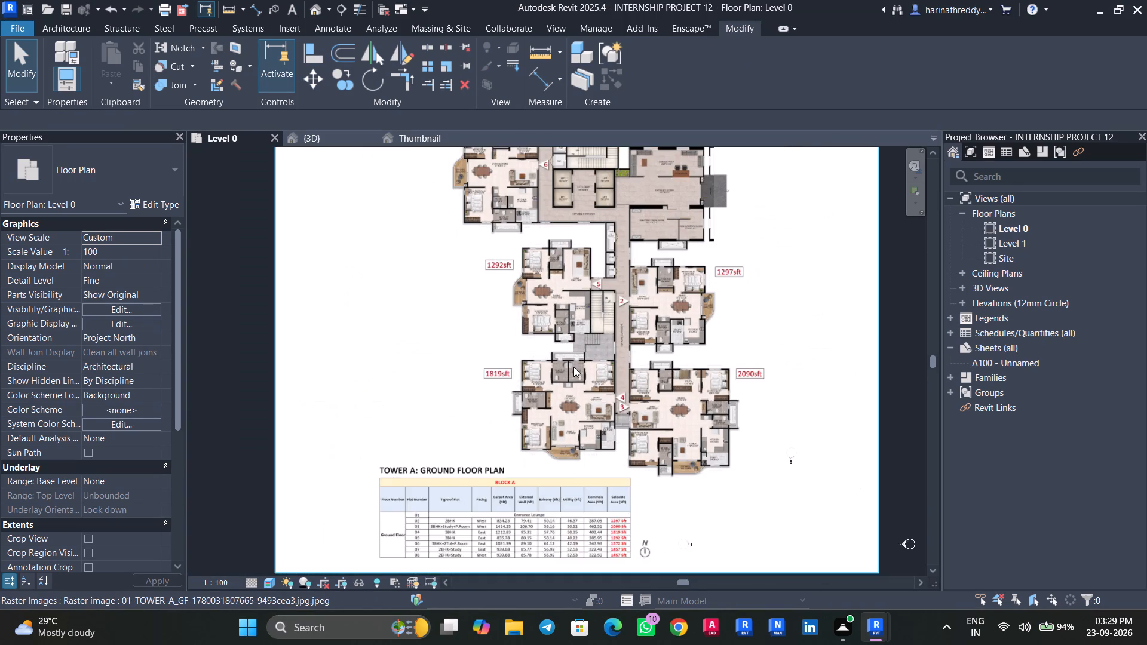
# Examine the plumbing fixtures already placed in unit 4's Toilet 01 and Toilet 02 against the plan image.
pyautogui.scroll(9, 547, 283)
pyautogui.scroll(-4, 575, 334)
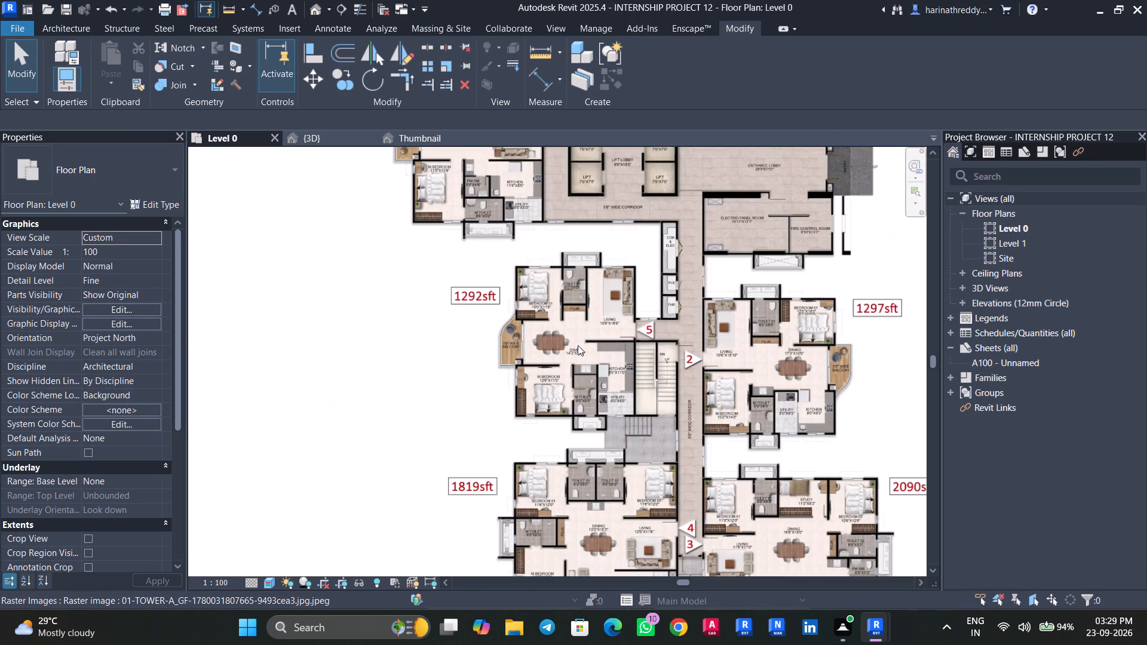
pyautogui.moveTo(588, 389); pyautogui.dragTo(556, 256, button='middle')
pyautogui.scroll(8, 579, 355)
pyautogui.press('Tab')
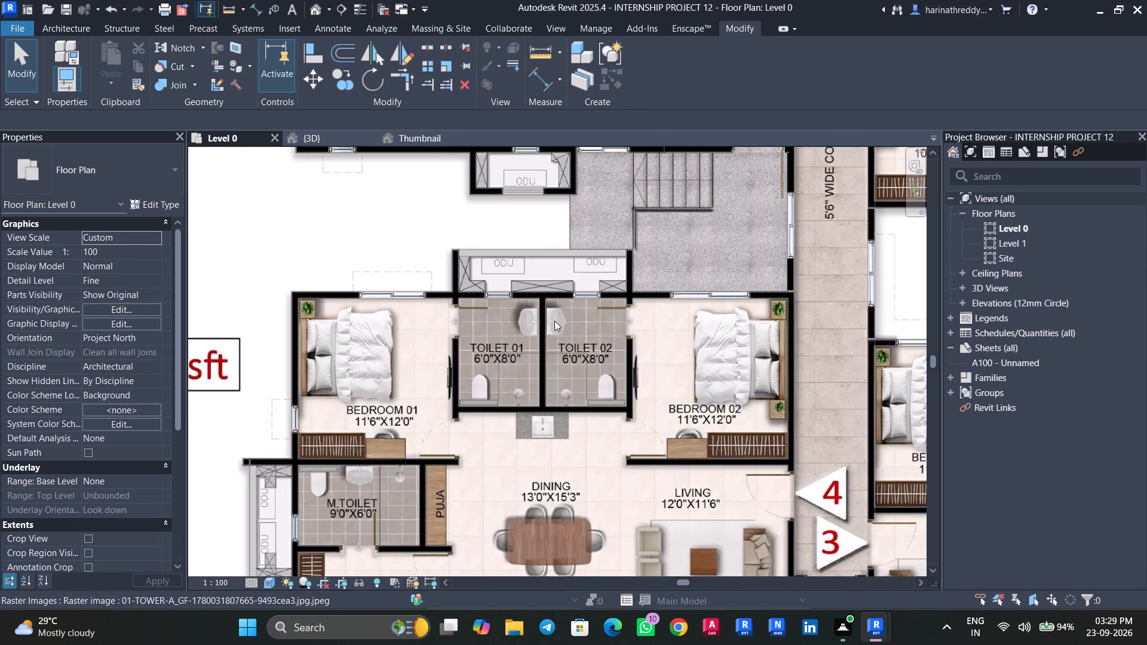
pyautogui.press('Tab')
pyautogui.press('Tab')
pyautogui.press('Tab')
pyautogui.press('Tab')
pyautogui.press('Tab')
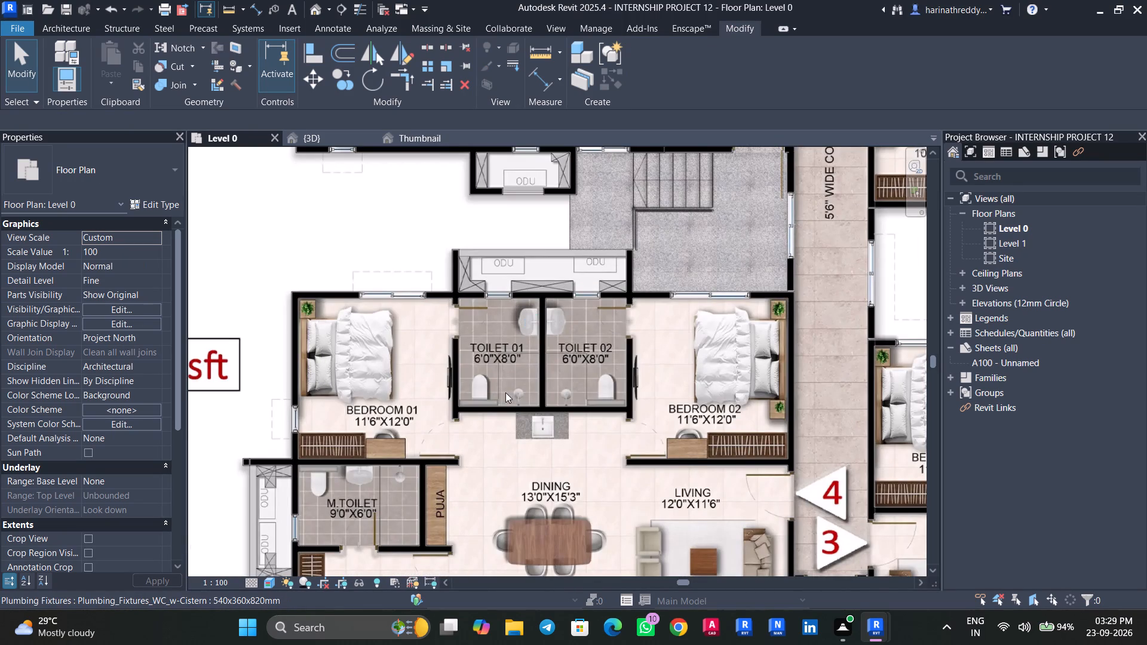
pyautogui.press('Tab')
pyautogui.moveTo(582, 435); pyautogui.dragTo(578, 309, button='middle')
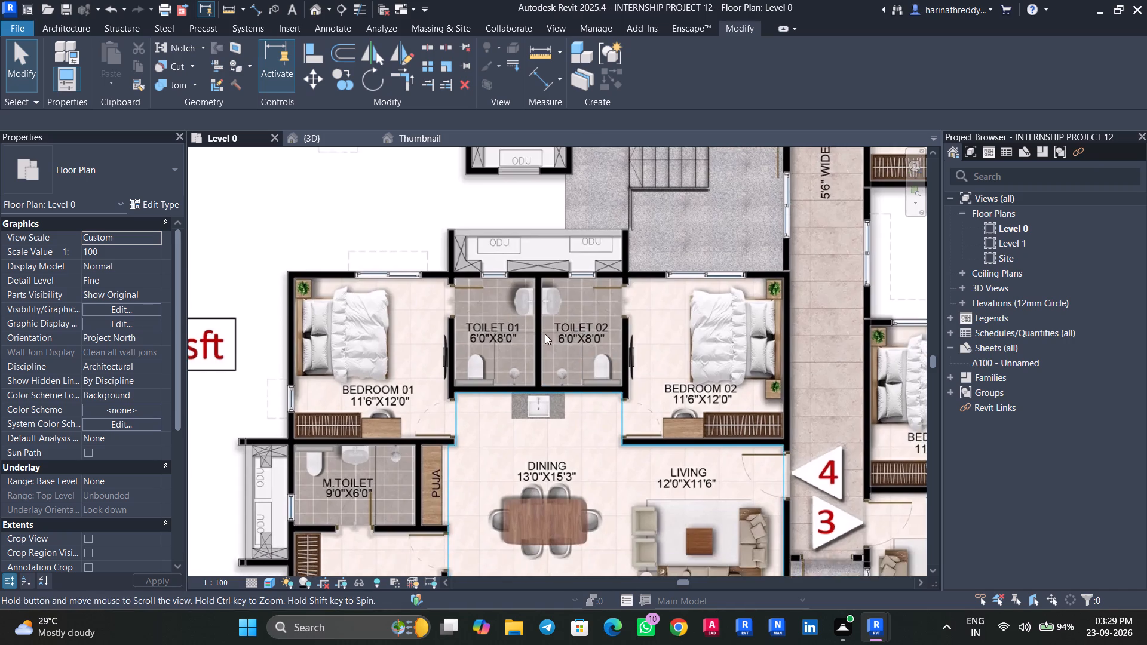
pyautogui.press('Escape')
pyautogui.moveTo(559, 343); pyautogui.dragTo(593, 279, button='middle')
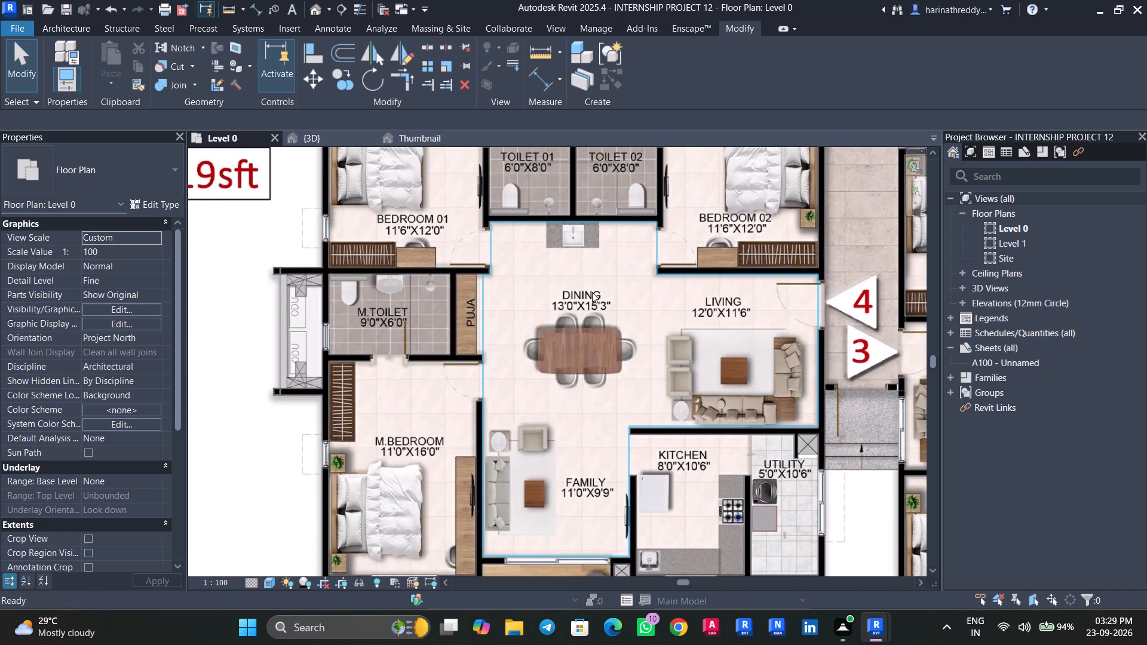
# Create a similar Conjunto Estar Sofás from unit 4's Living room and place it rotated in Family, with the sofa backed against the M.Bedroom wall.
pyautogui.moveTo(520, 440); pyautogui.dragTo(564, 303, button='middle')
pyautogui.scroll(1, 565, 302)
pyautogui.click(540, 363)
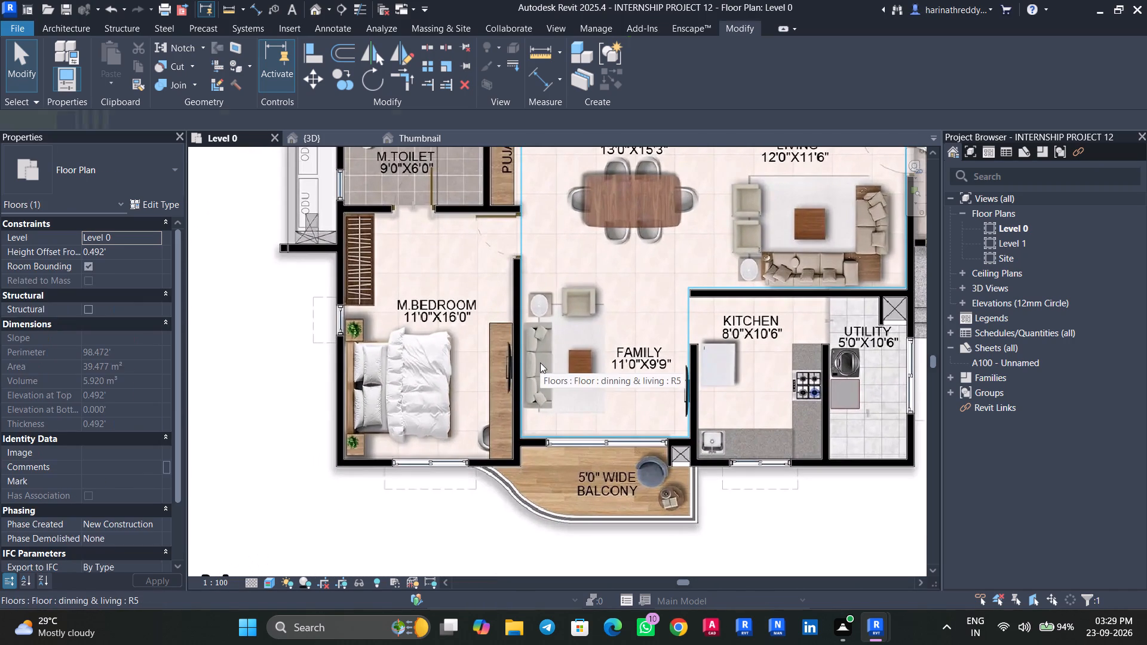
pyautogui.press('Escape')
pyautogui.scroll(-4, 561, 376)
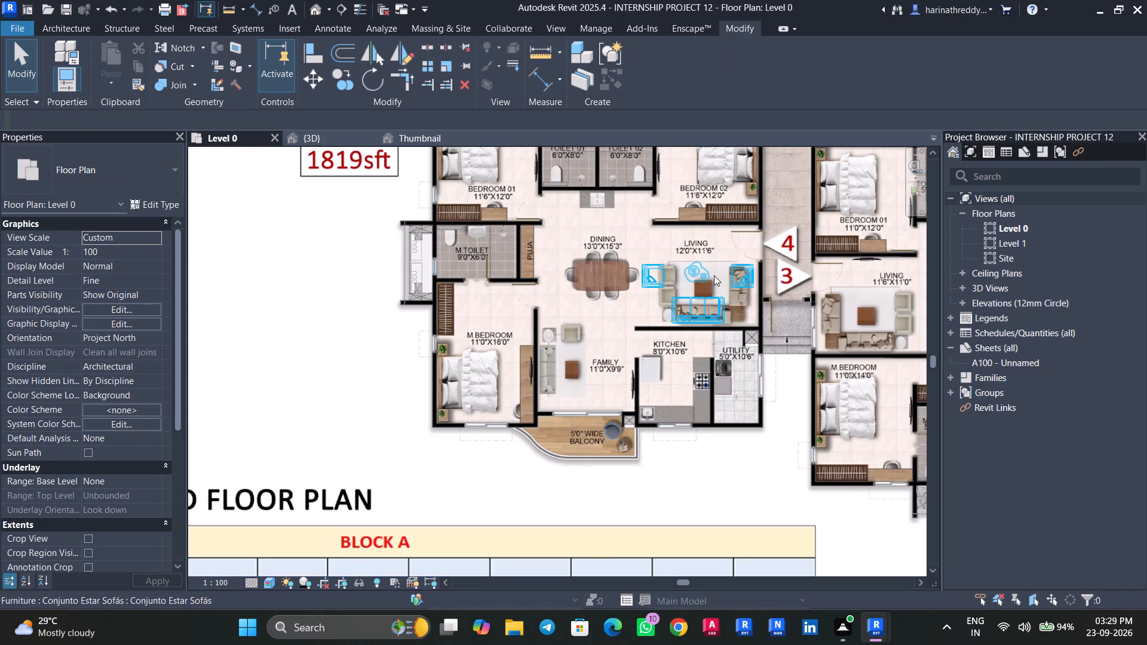
pyautogui.click(714, 279)
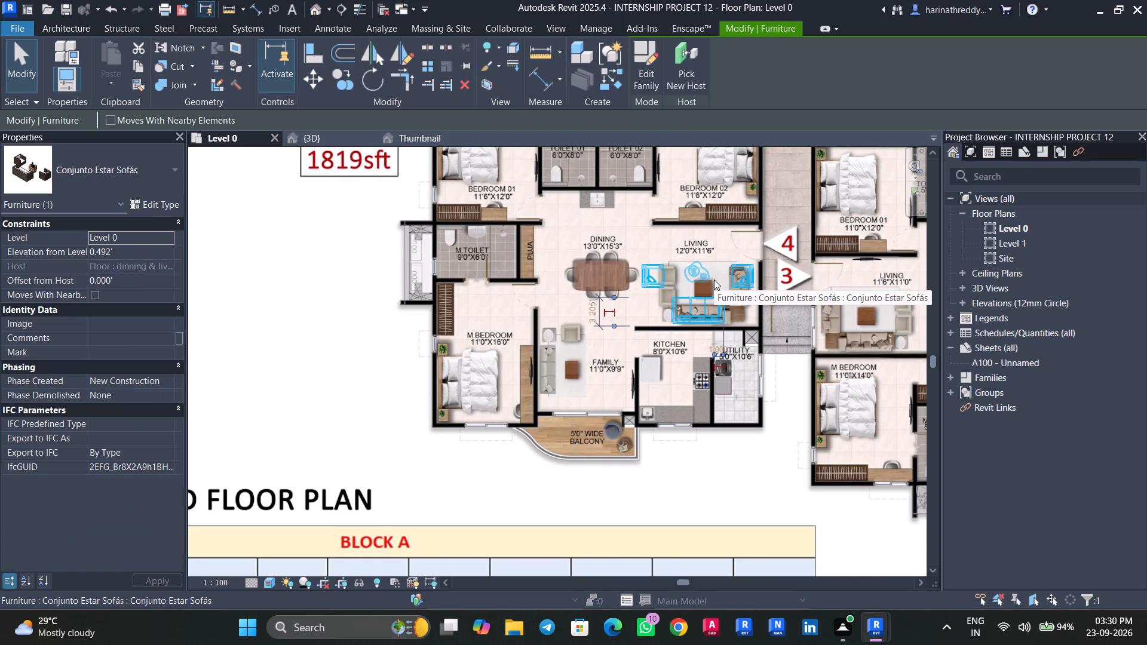
pyautogui.write('cs')
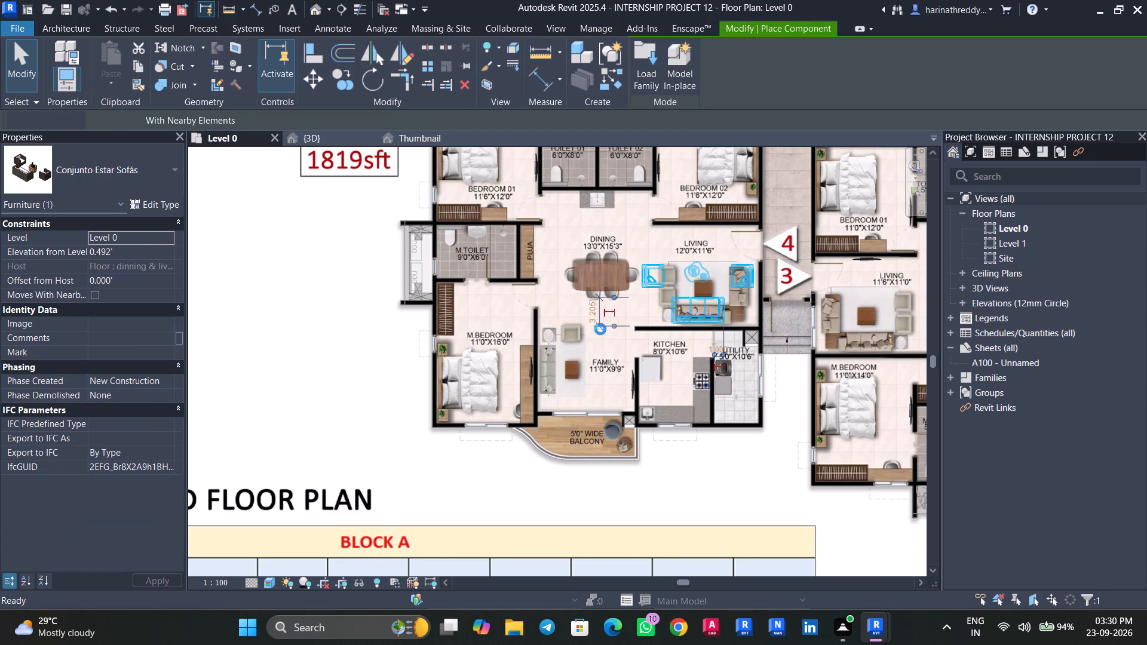
pyautogui.scroll(4, 564, 367)
pyautogui.press('space')
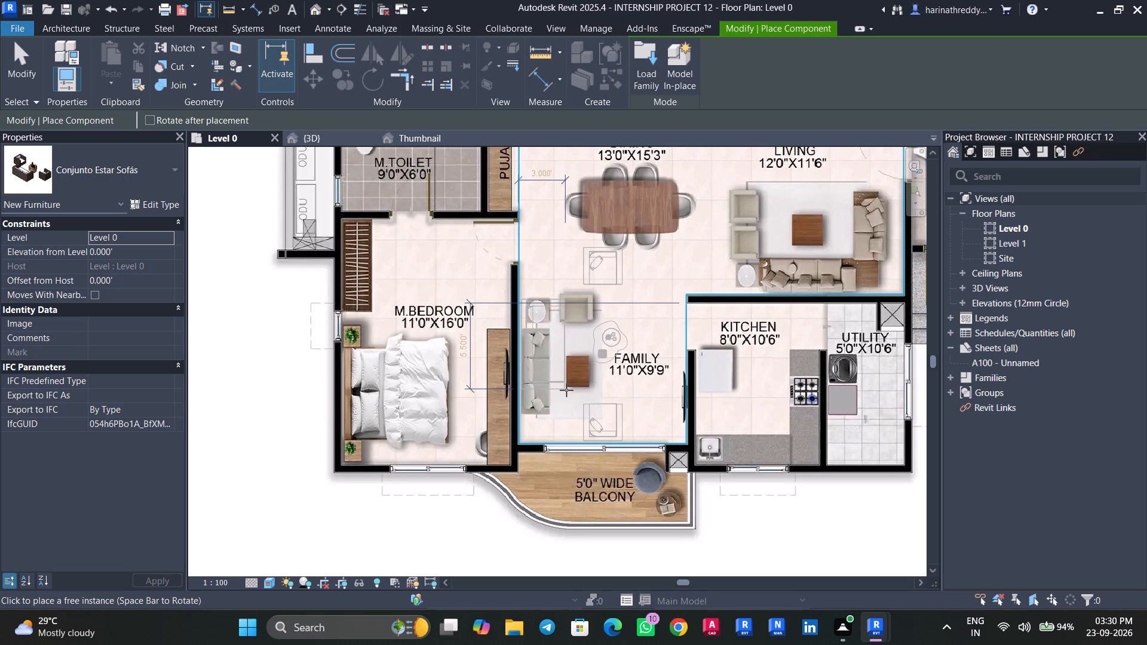
pyautogui.click(566, 390)
pyautogui.press('Escape')
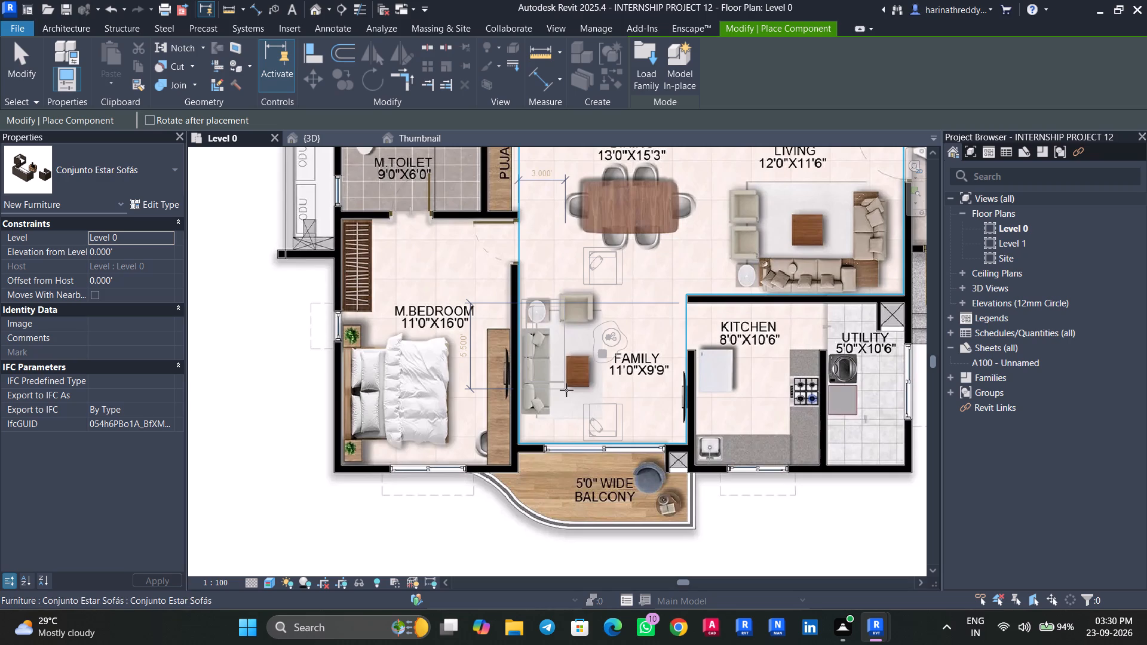
pyautogui.press('Escape')
pyautogui.press('Escape')
pyautogui.press('Escape')
pyautogui.press('Escape')
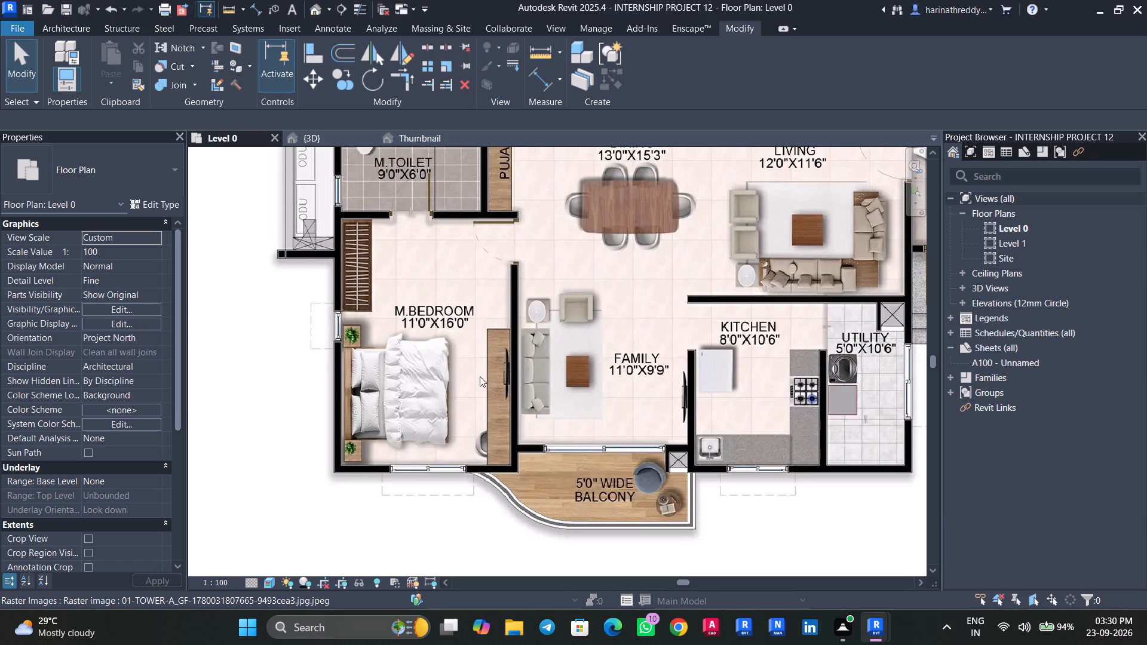
# Place a Basic_workdek_7034 desk in unit 4's M.Bedroom, rotated to run along the wall shared with Family, over the desk shown.
pyautogui.press('Tab')
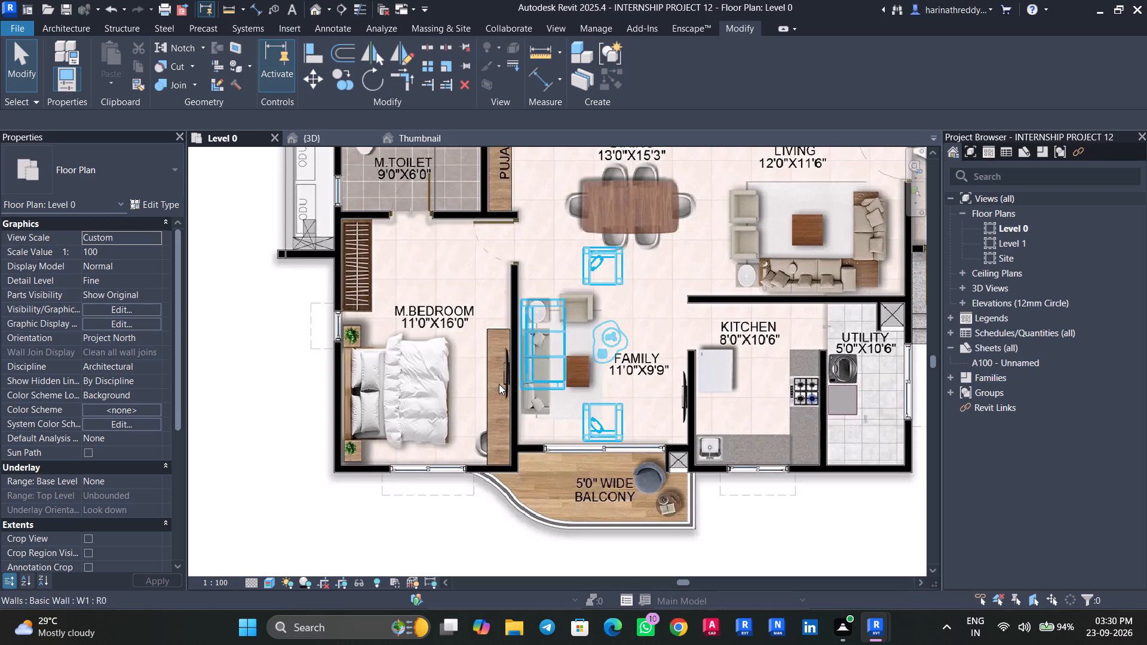
pyautogui.press('Tab')
pyautogui.press('c')
pyautogui.press('m')
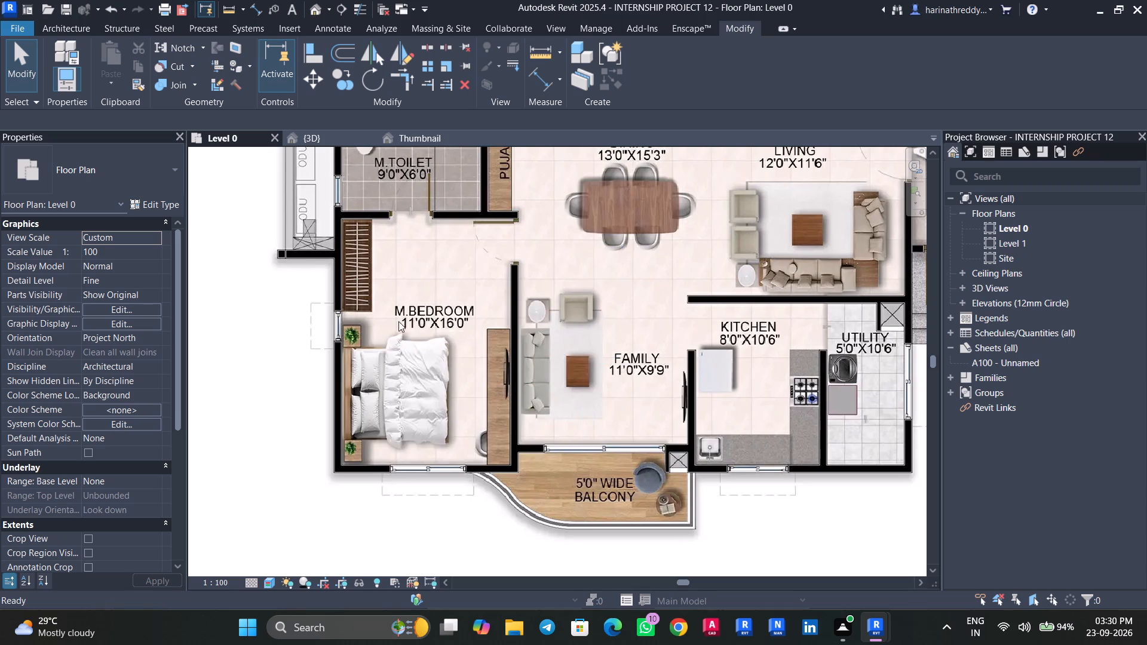
pyautogui.click(162, 188)
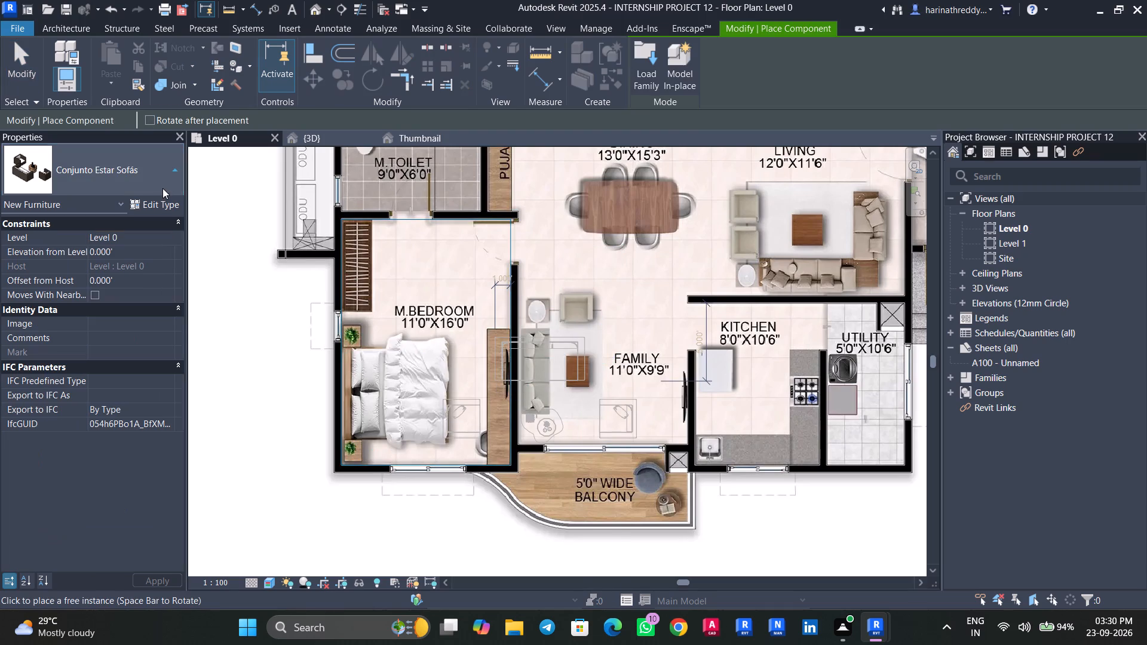
pyautogui.scroll(3, 82, 374)
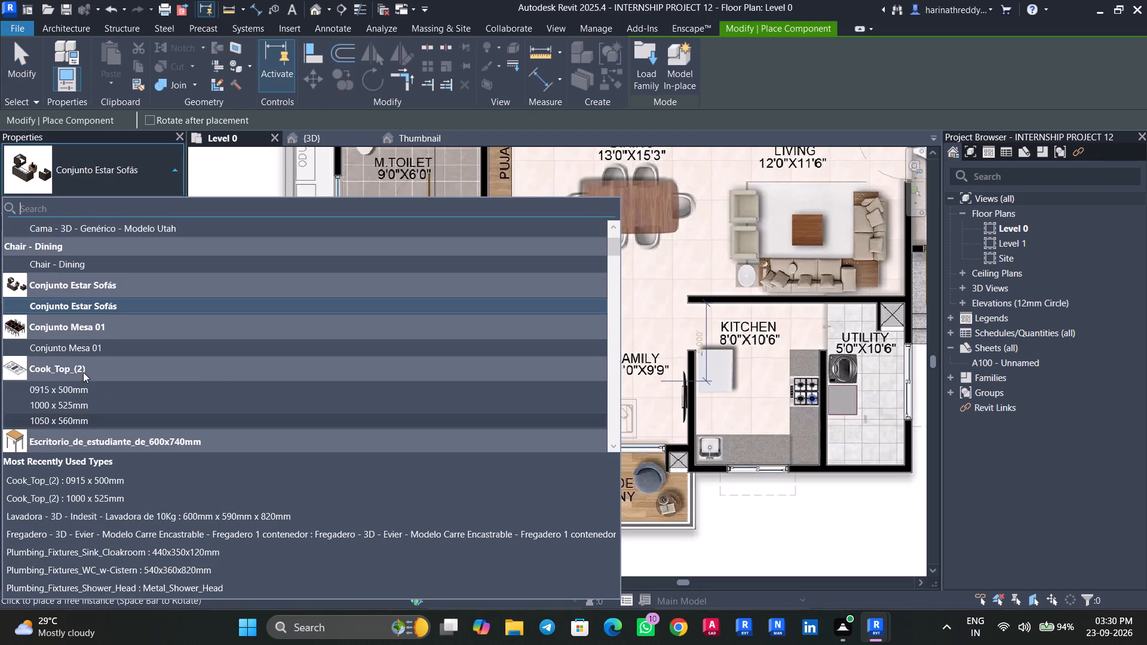
pyautogui.scroll(6, 83, 372)
pyautogui.click(85, 255)
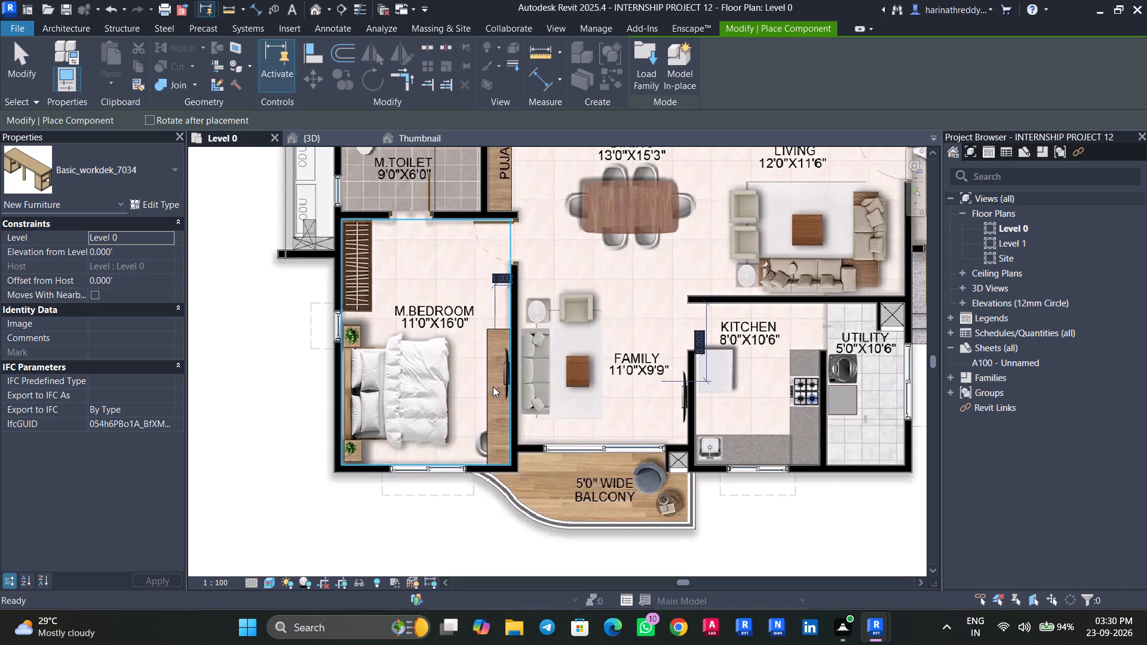
pyautogui.scroll(5, 496, 396)
pyautogui.press('space')
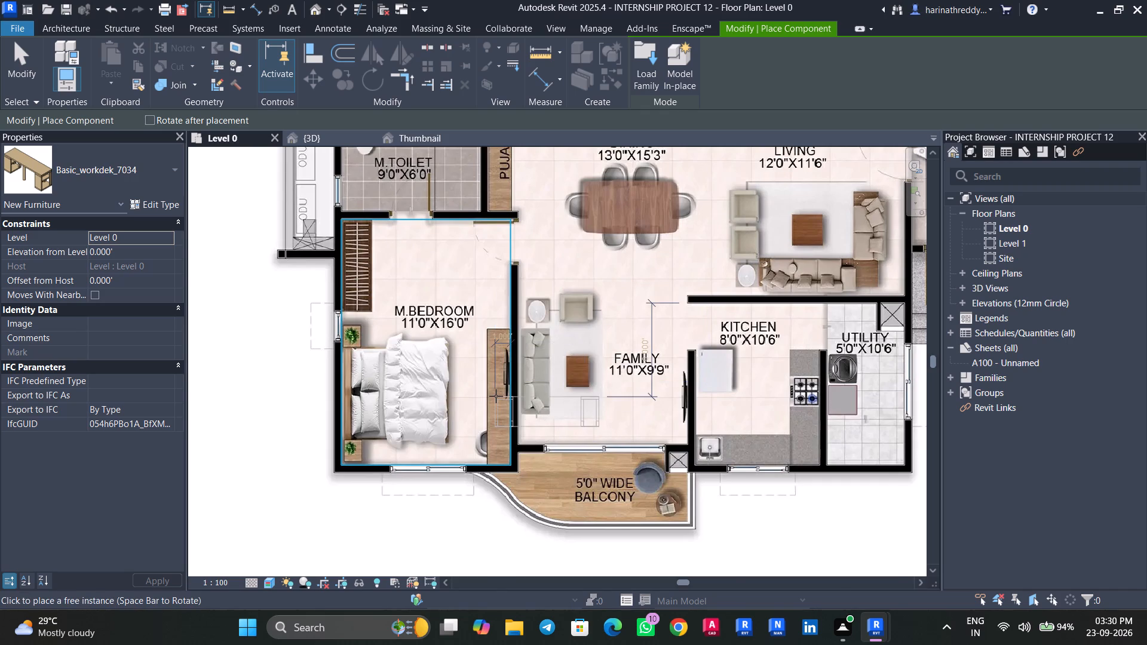
pyautogui.press('space')
pyautogui.press('space')
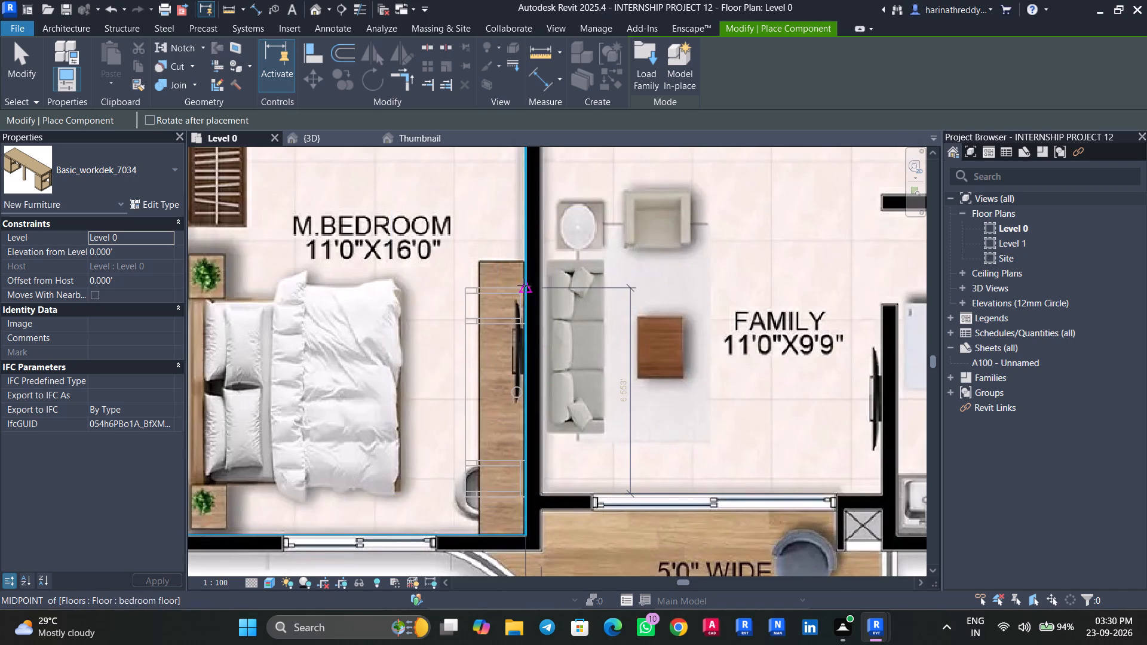
pyautogui.click(521, 278)
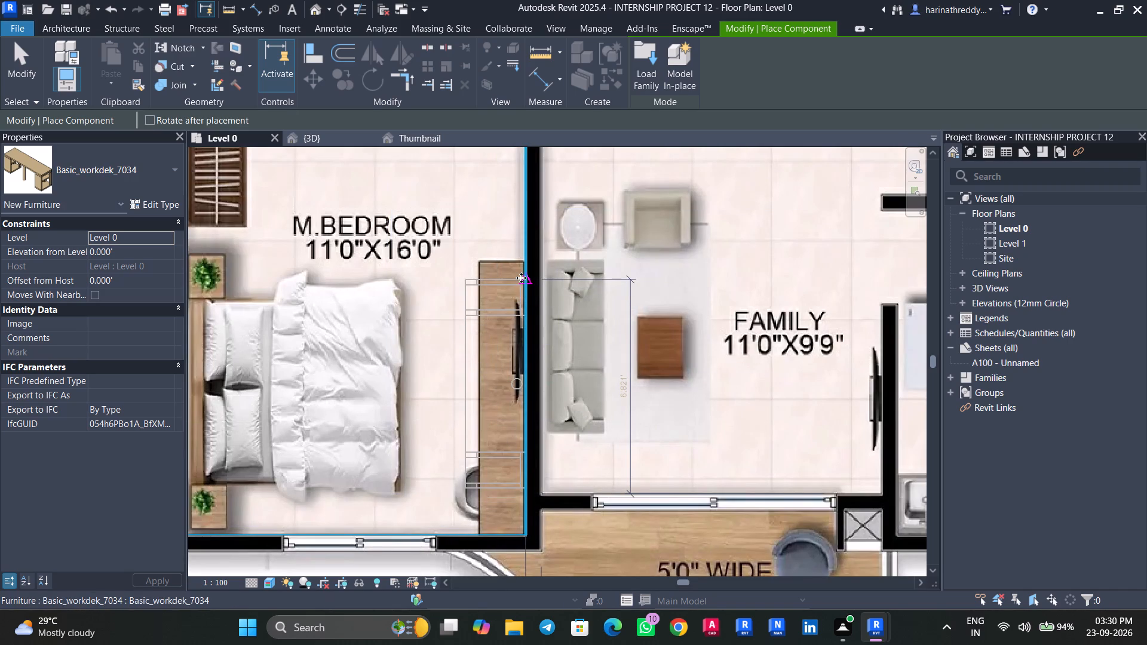
pyautogui.press('Escape')
pyautogui.press('Escape')
pyautogui.press('Escape')
# Place a Furniture_Chair_Desk_w-Armrest_2 635x686x380mm at unit 4's M.Bedroom desk, rotated to face the desk.
pyautogui.press('Tab')
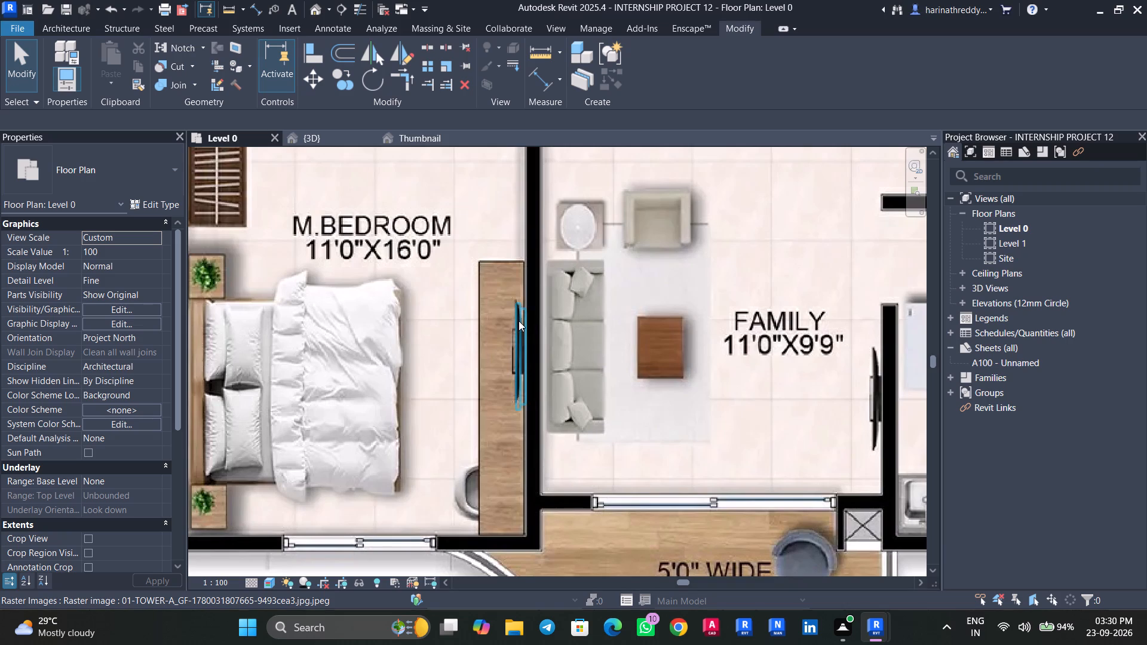
pyautogui.press('c')
pyautogui.press('m')
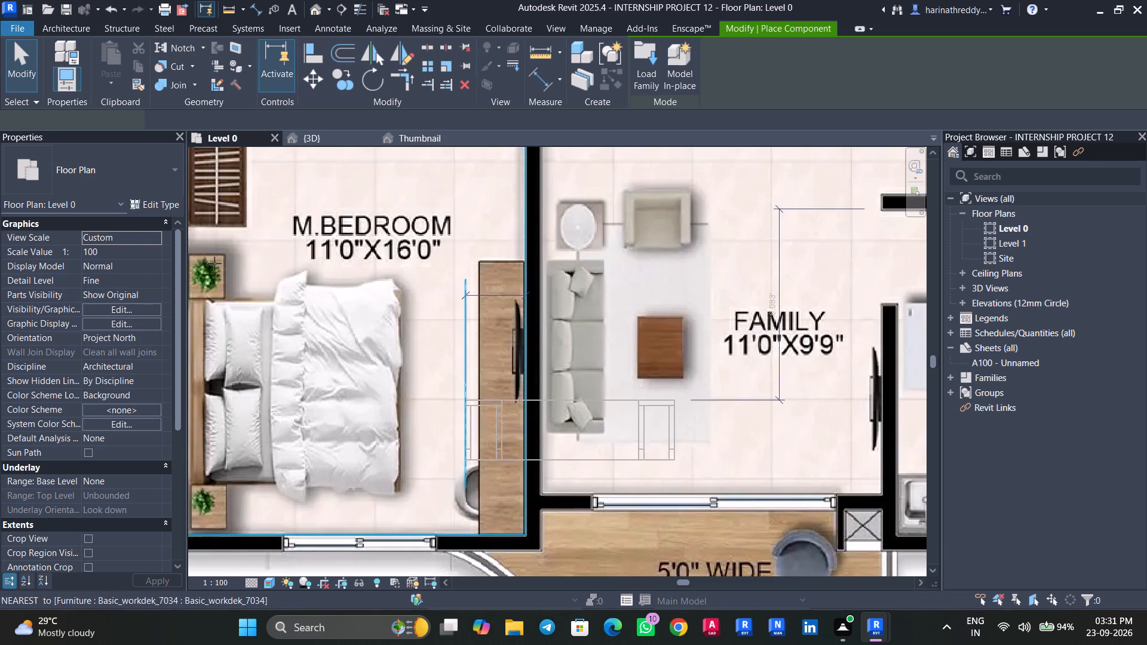
pyautogui.click(128, 177)
pyautogui.scroll(5, 86, 359)
pyautogui.scroll(-3, 87, 359)
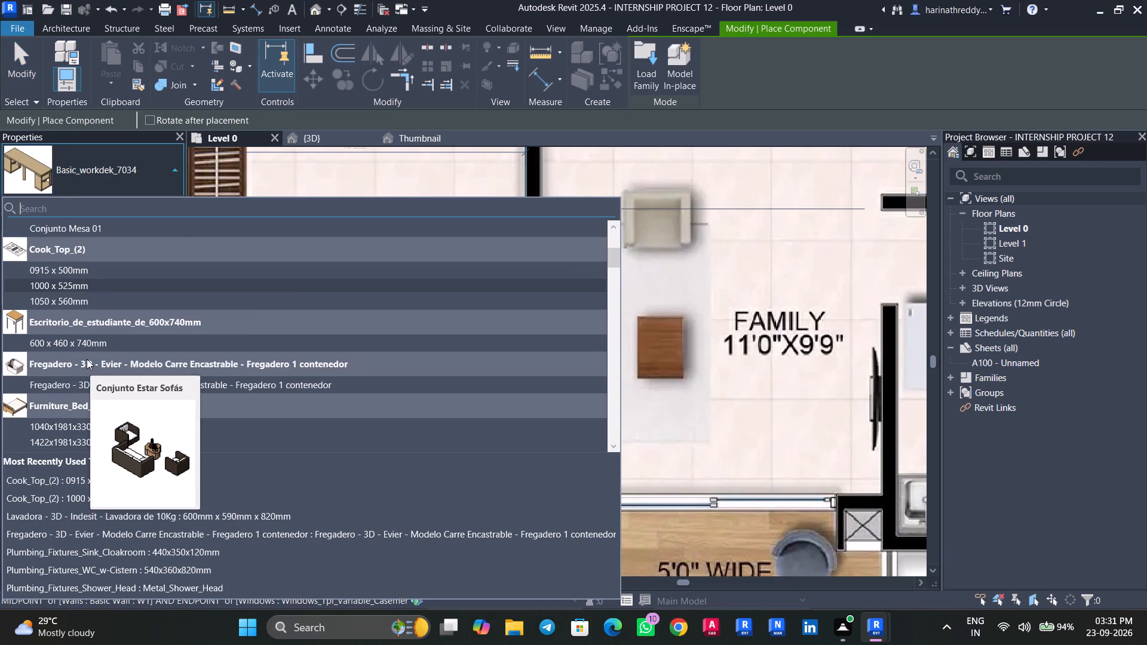
pyautogui.scroll(-4, 87, 359)
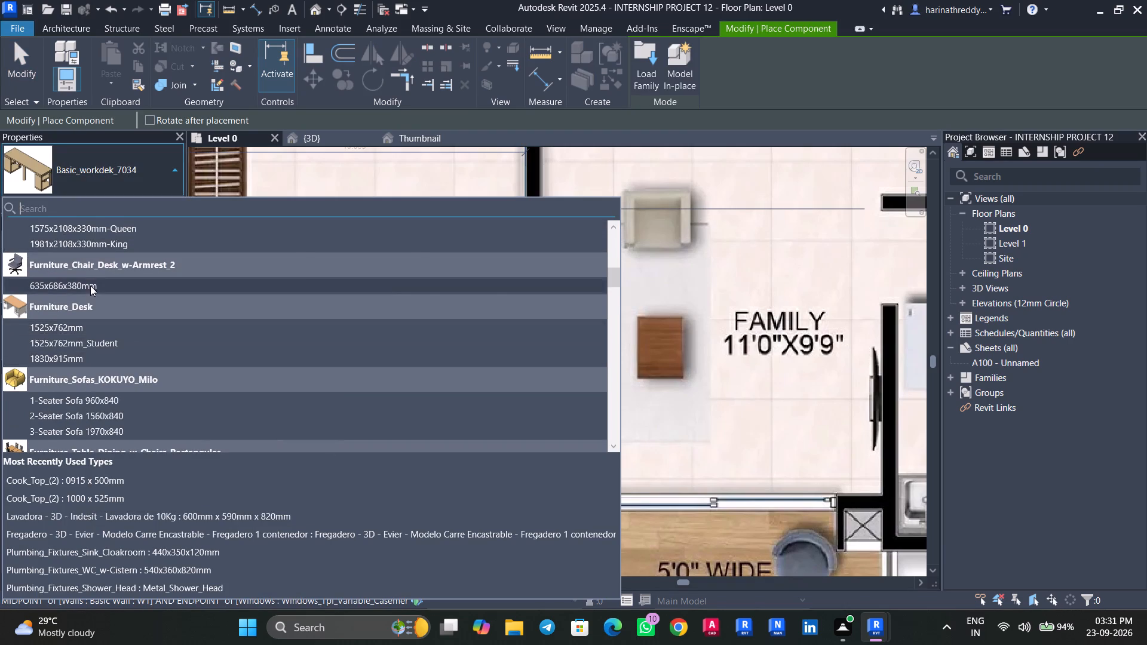
pyautogui.click(90, 286)
pyautogui.press('space')
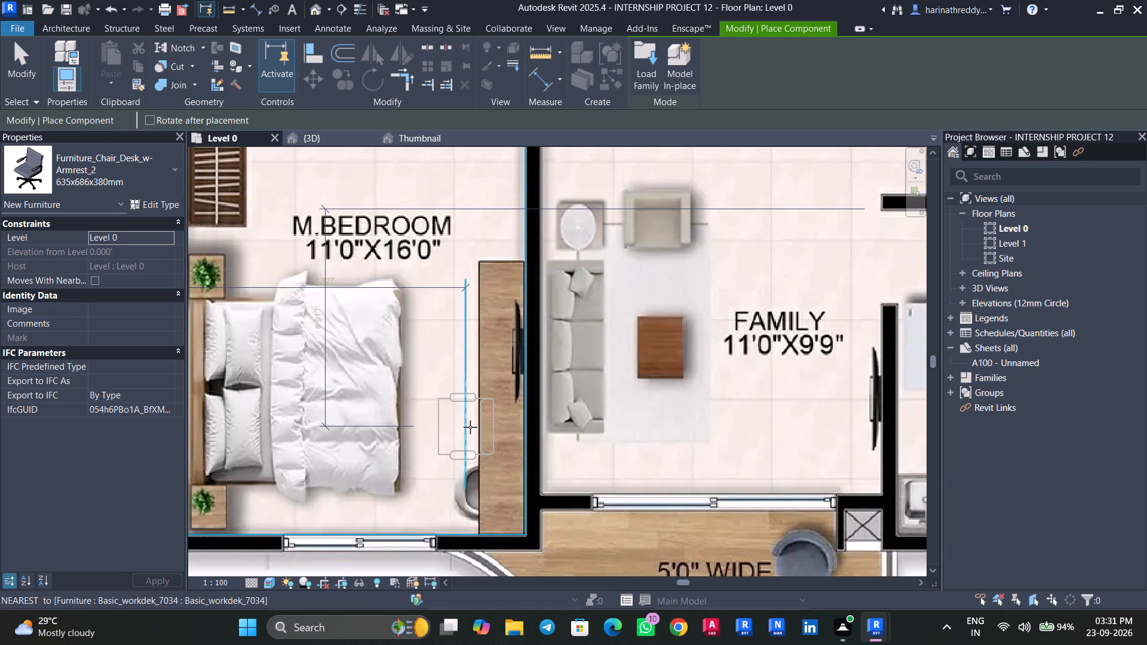
pyautogui.press('space')
pyautogui.press('space')
pyautogui.click(470, 427)
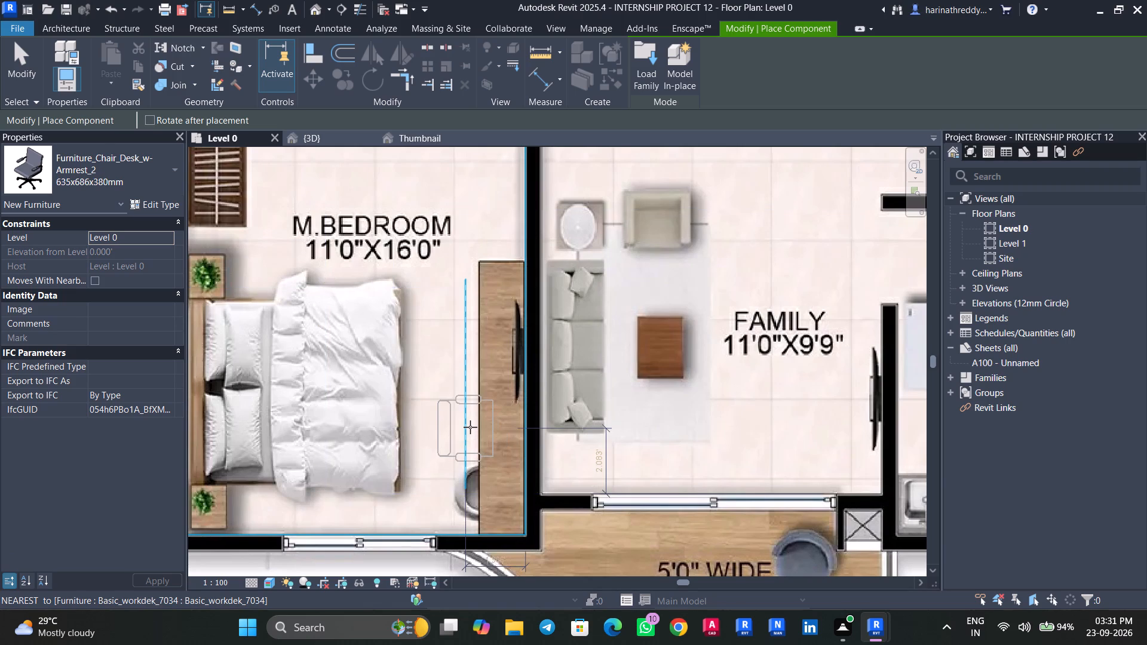
pyautogui.press('Escape')
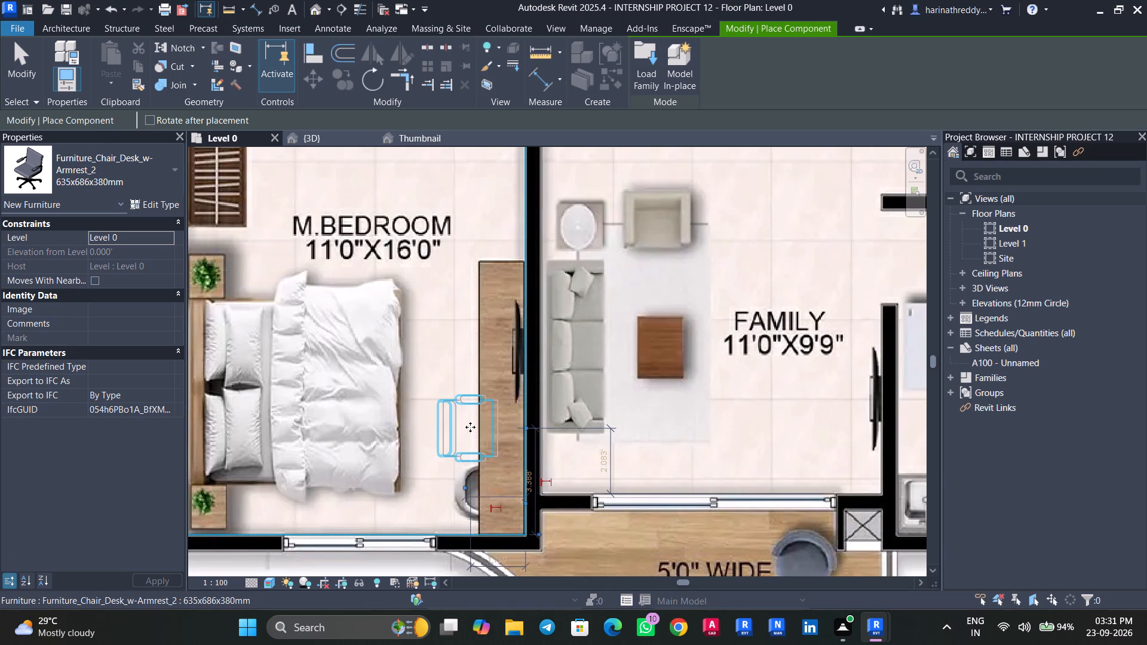
pyautogui.press('Escape')
pyautogui.press('Escape')
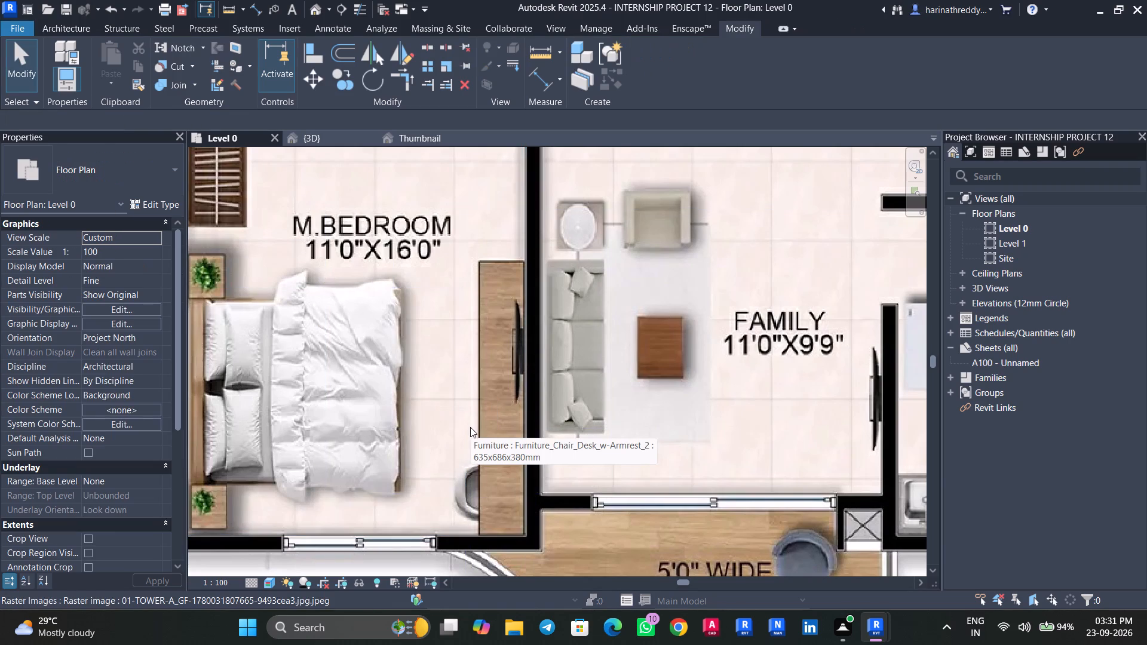
# Look over the Level 0 apartment units on the plan for furniture and fixtures still missing.
pyautogui.scroll(-7, 470, 427)
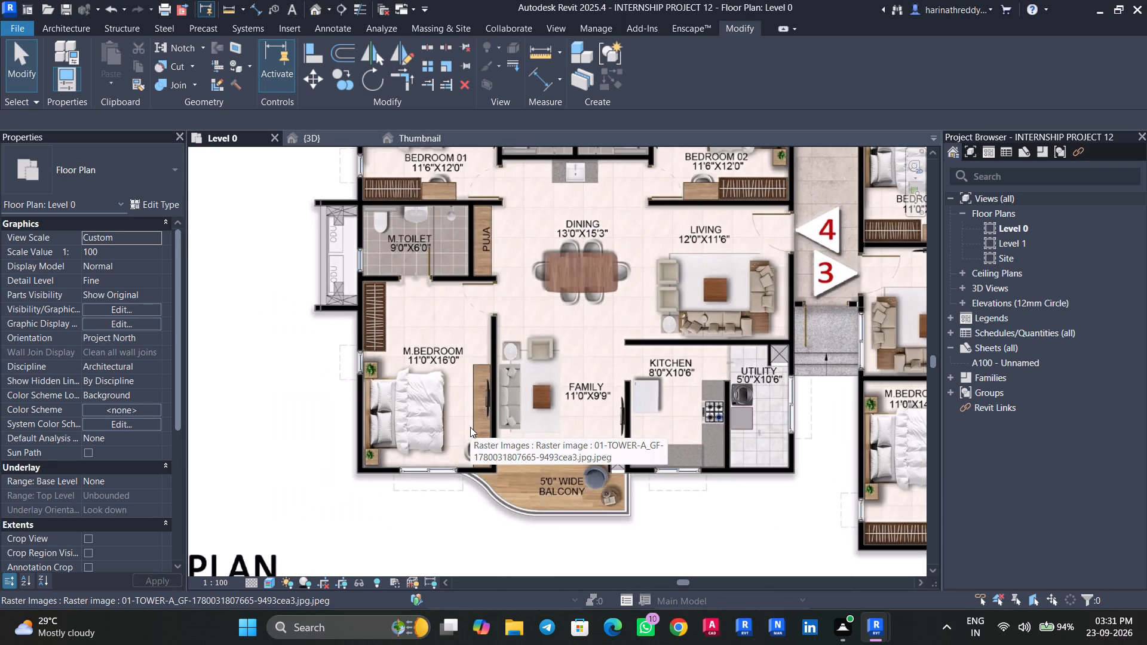
pyautogui.scroll(-2, 470, 427)
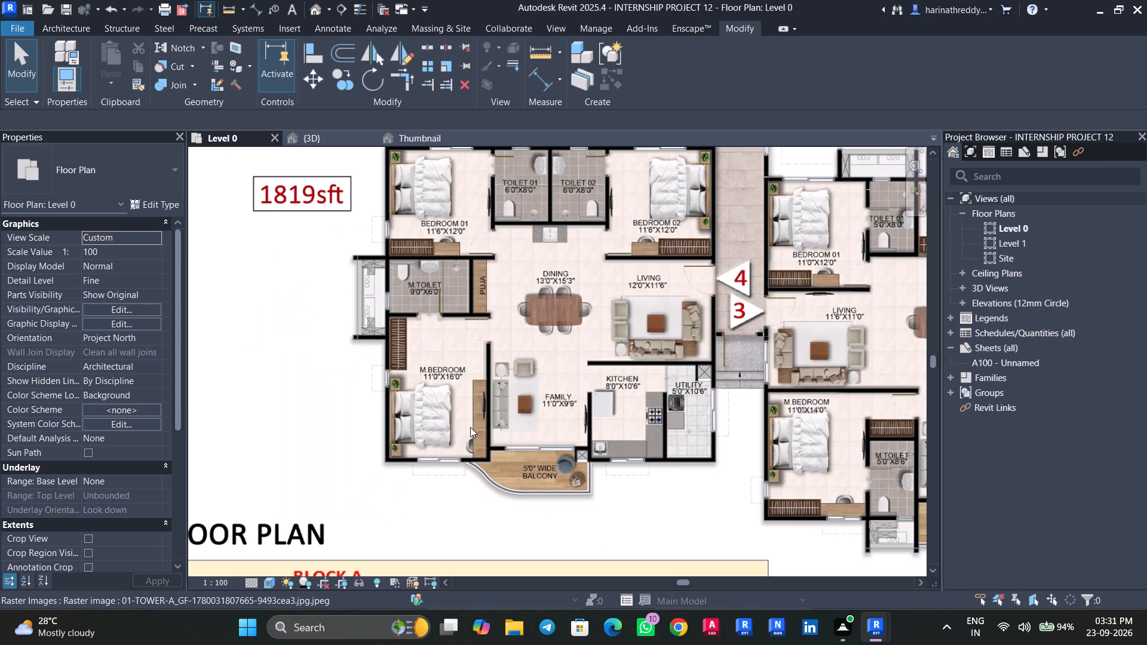
pyautogui.scroll(-7, 470, 427)
pyautogui.scroll(8, 544, 454)
pyautogui.moveTo(544, 454); pyautogui.dragTo(402, 463, button='middle')
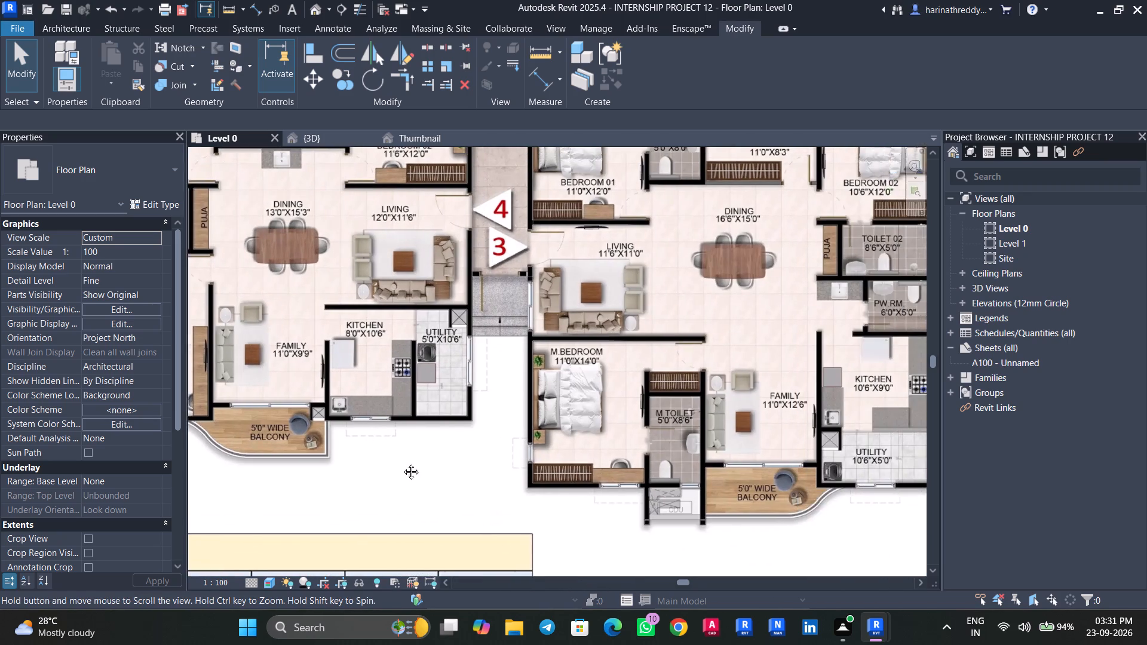
pyautogui.moveTo(402, 463); pyautogui.dragTo(400, 463, button='middle')
pyautogui.scroll(-3, 401, 464)
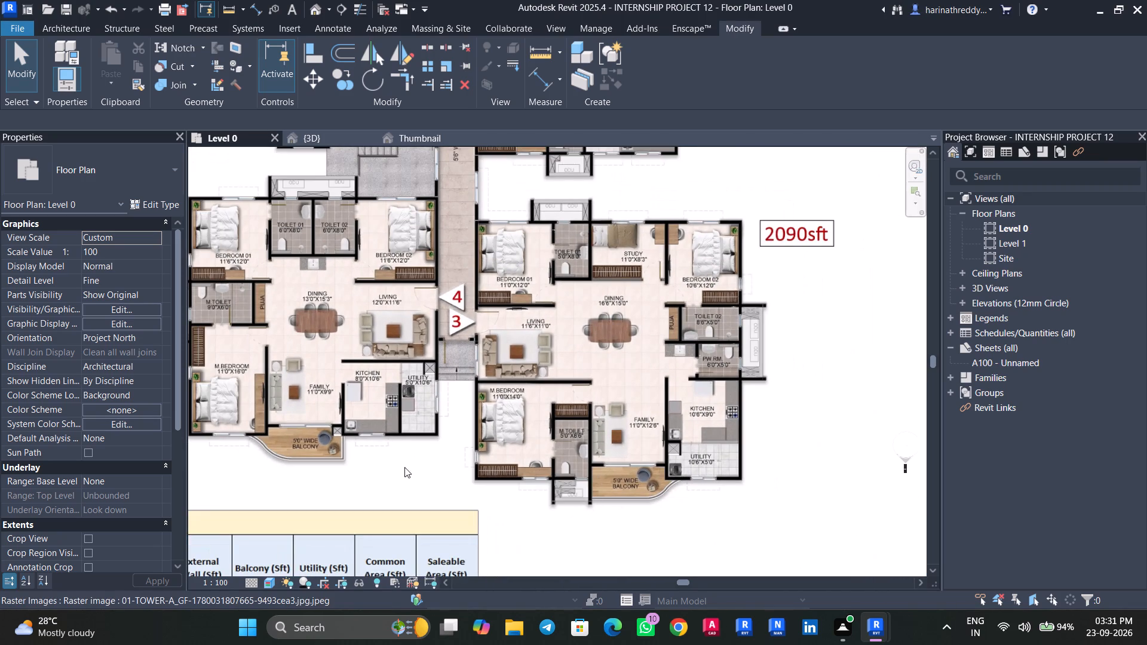
pyautogui.moveTo(394, 480); pyautogui.dragTo(554, 498, button='middle')
pyautogui.scroll(-5, 556, 499)
pyautogui.moveTo(409, 331); pyautogui.dragTo(462, 504, button='middle')
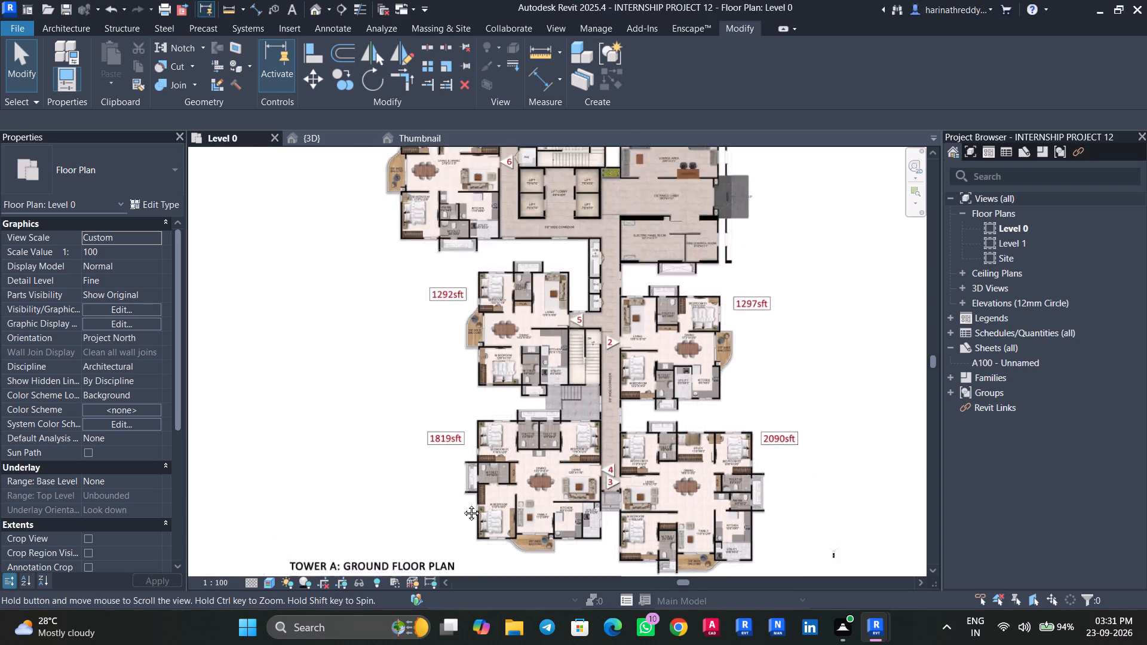
pyautogui.moveTo(462, 504); pyautogui.dragTo(477, 567, button='middle')
pyautogui.scroll(5, 487, 536)
pyautogui.moveTo(486, 536); pyautogui.dragTo(362, 383, button='middle')
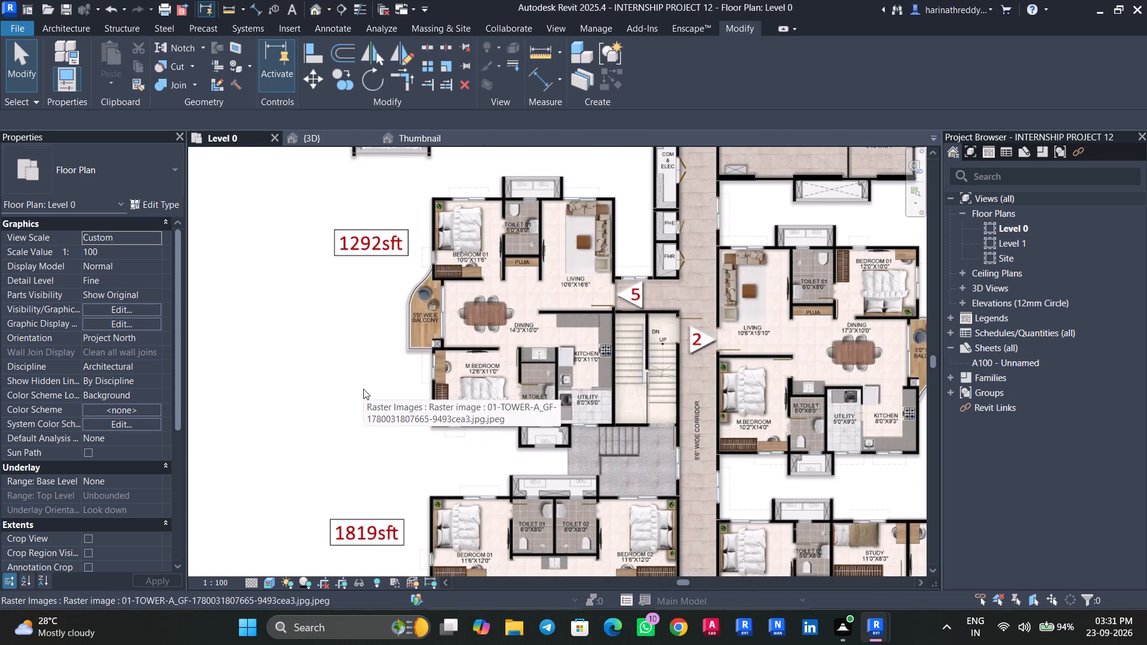
# Check unit 5's bedrooms, toilet, living room, puja and balcony on the Level 0 plan for furniture and fixtures still missing.
pyautogui.scroll(3, 493, 275)
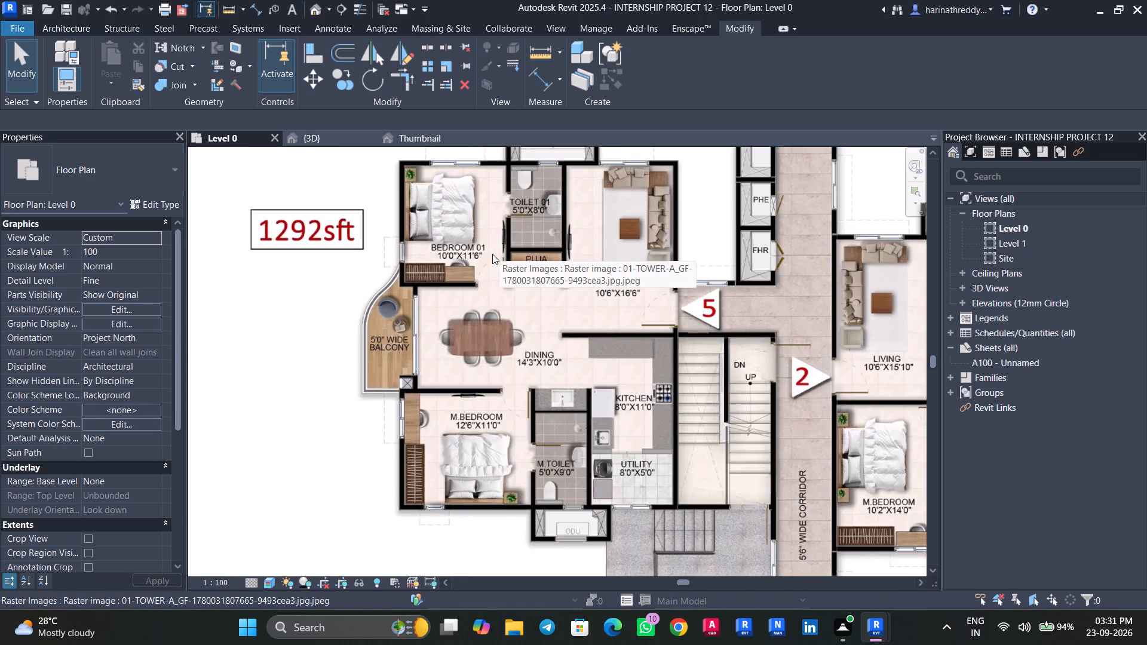
pyautogui.scroll(3, 487, 255)
pyautogui.moveTo(486, 252); pyautogui.dragTo(482, 387, button='middle')
pyautogui.press('Tab')
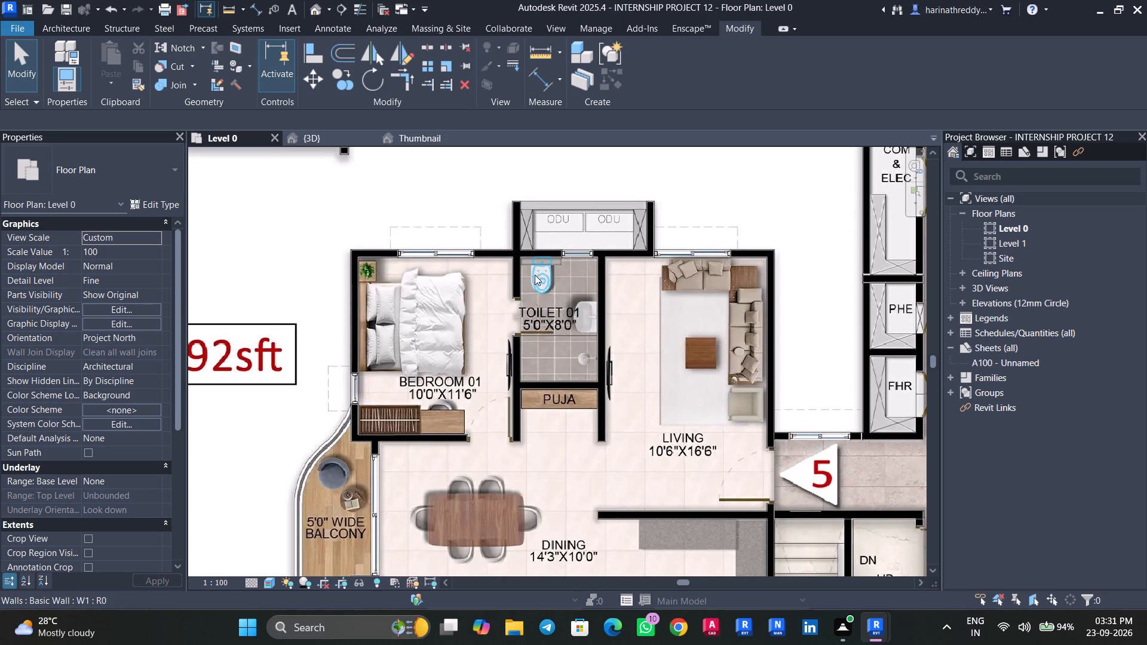
pyautogui.press('Tab')
pyautogui.press('Tab')
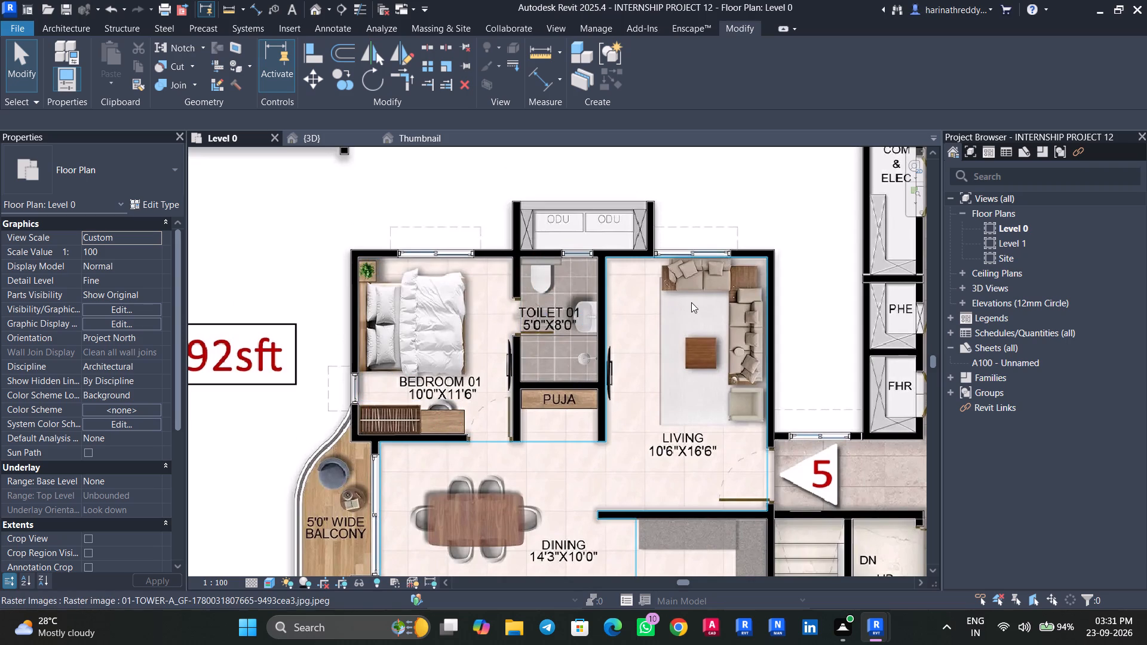
pyautogui.press('Tab')
pyautogui.press('Tab')
pyautogui.press('Tab')
pyautogui.scroll(-3, 585, 394)
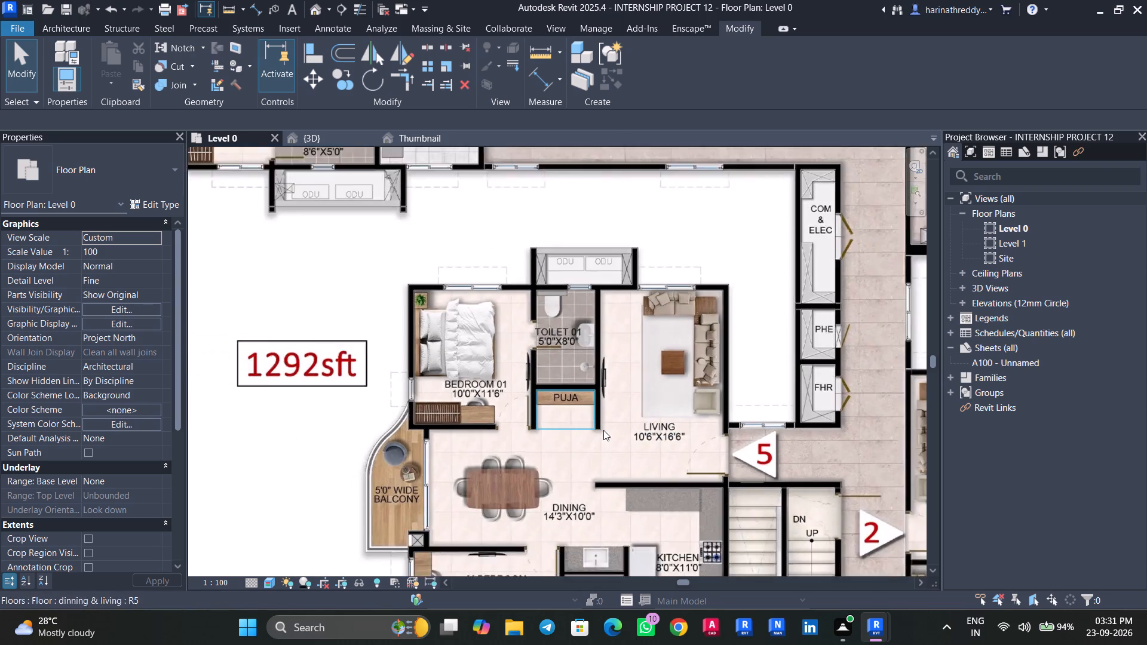
pyautogui.moveTo(603, 416); pyautogui.dragTo(628, 286, button='middle')
pyautogui.press('Tab')
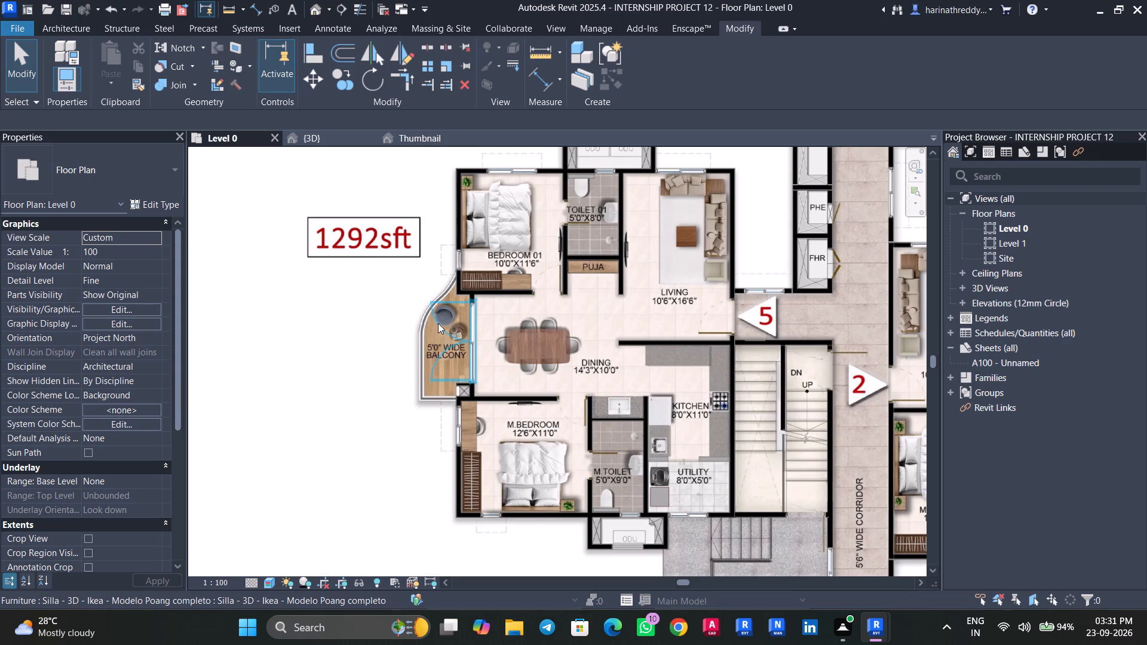
pyautogui.press('Tab')
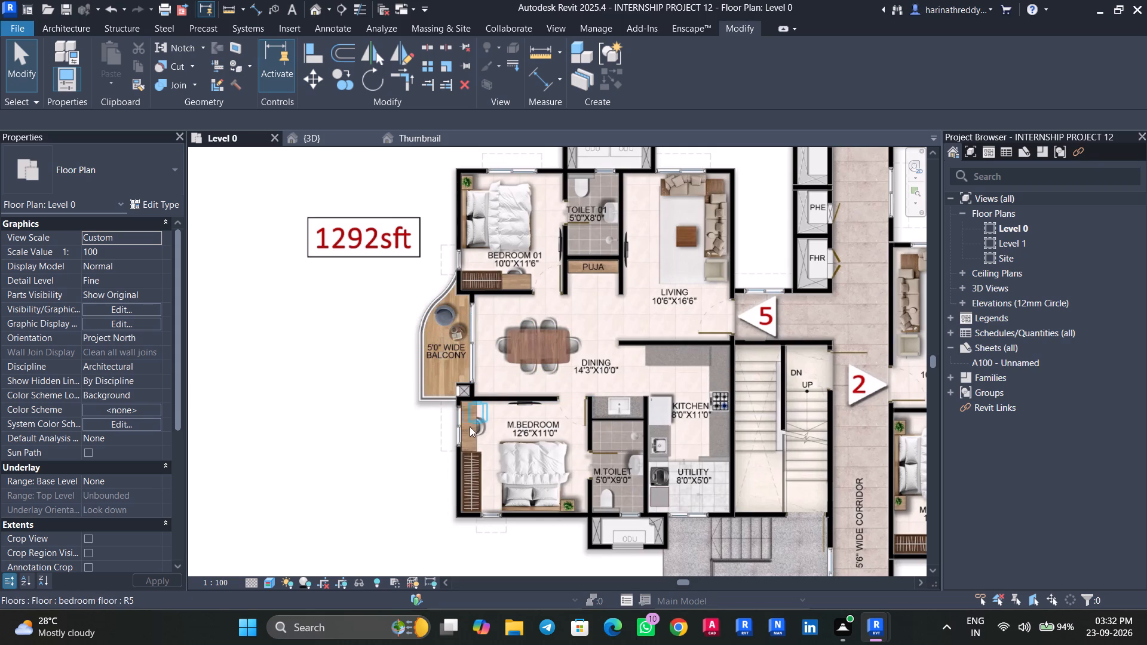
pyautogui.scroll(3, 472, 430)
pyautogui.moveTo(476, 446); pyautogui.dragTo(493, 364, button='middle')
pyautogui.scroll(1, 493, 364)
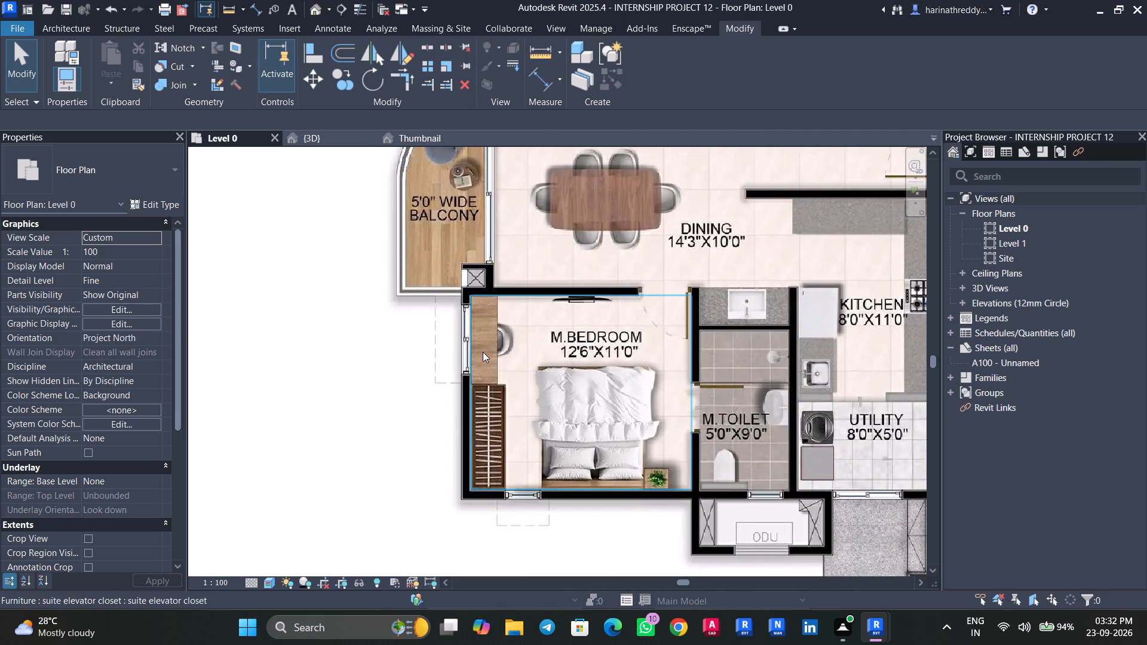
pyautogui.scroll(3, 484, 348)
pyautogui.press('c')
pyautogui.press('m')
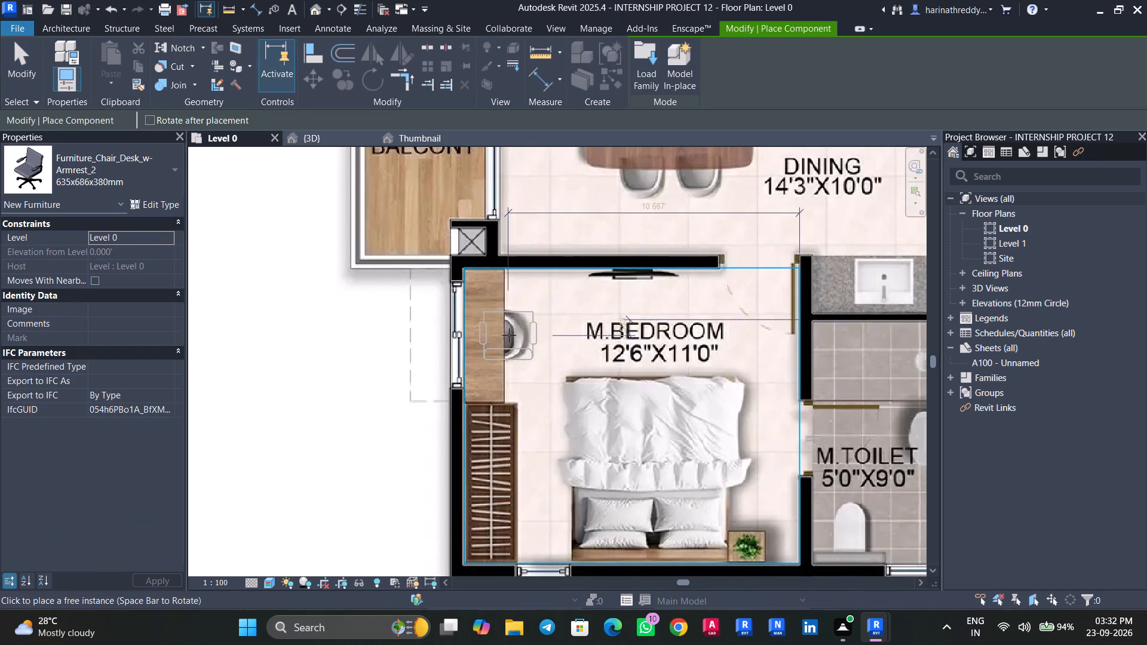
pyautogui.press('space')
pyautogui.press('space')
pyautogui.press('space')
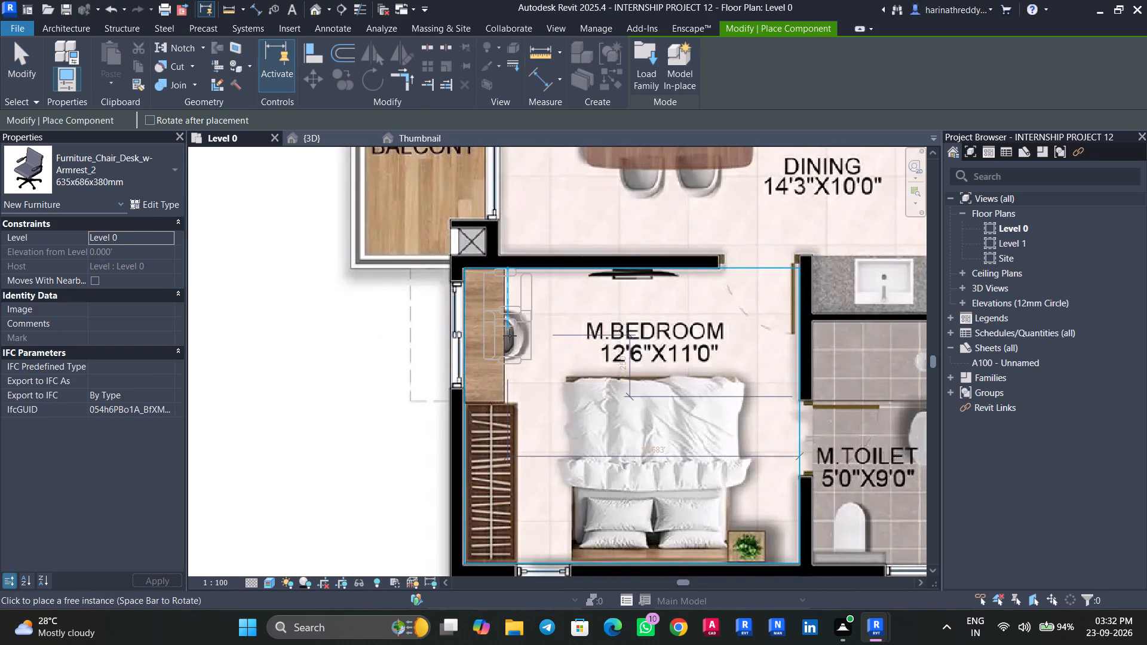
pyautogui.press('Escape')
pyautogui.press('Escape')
# Check unit 4's Dining, Living, Family, M.Bedroom and Kitchen areas for furniture and appliances still missing.
pyautogui.scroll(-12, 495, 349)
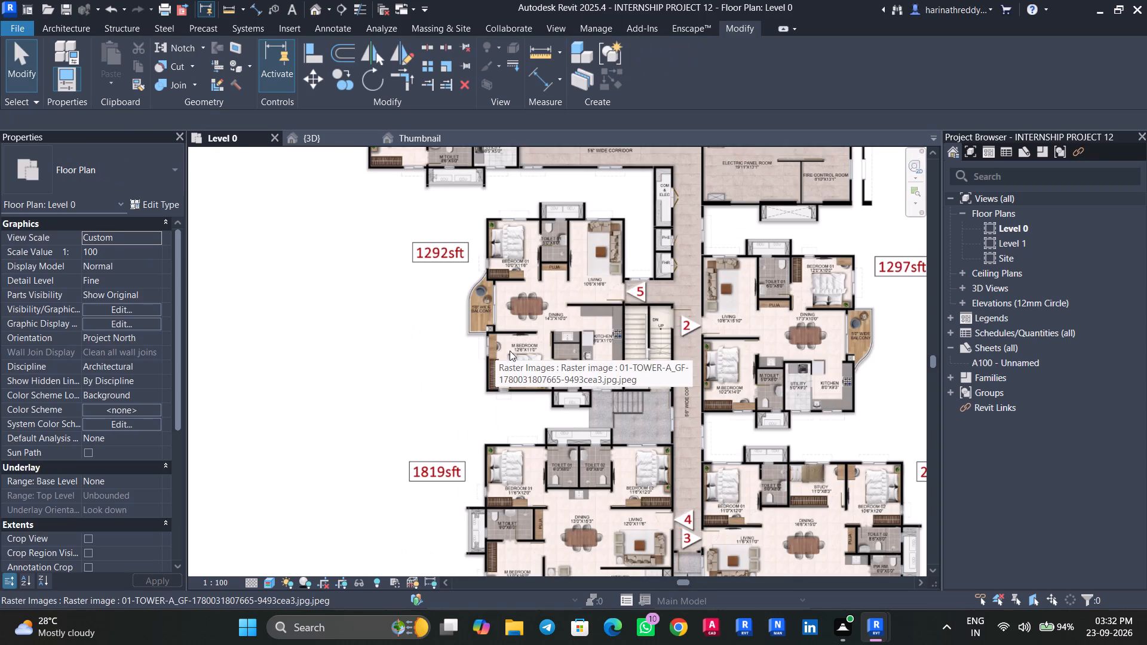
pyautogui.scroll(-4, 579, 367)
pyautogui.scroll(9, 600, 411)
pyautogui.moveTo(615, 465); pyautogui.dragTo(648, 294, button='middle')
pyautogui.scroll(1, 645, 358)
pyautogui.moveTo(645, 358); pyautogui.dragTo(656, 300, button='middle')
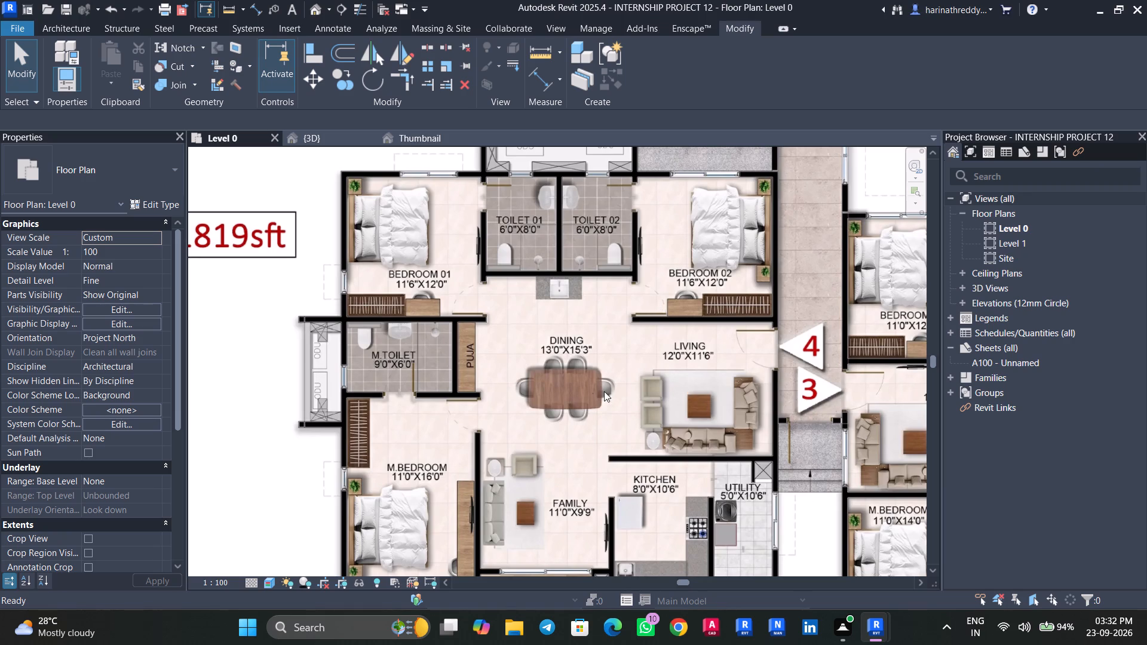
pyautogui.press('Tab')
pyautogui.moveTo(568, 450); pyautogui.dragTo(660, 307, button='middle')
pyautogui.press('Tab')
pyautogui.press('Tab')
pyautogui.press('Tab')
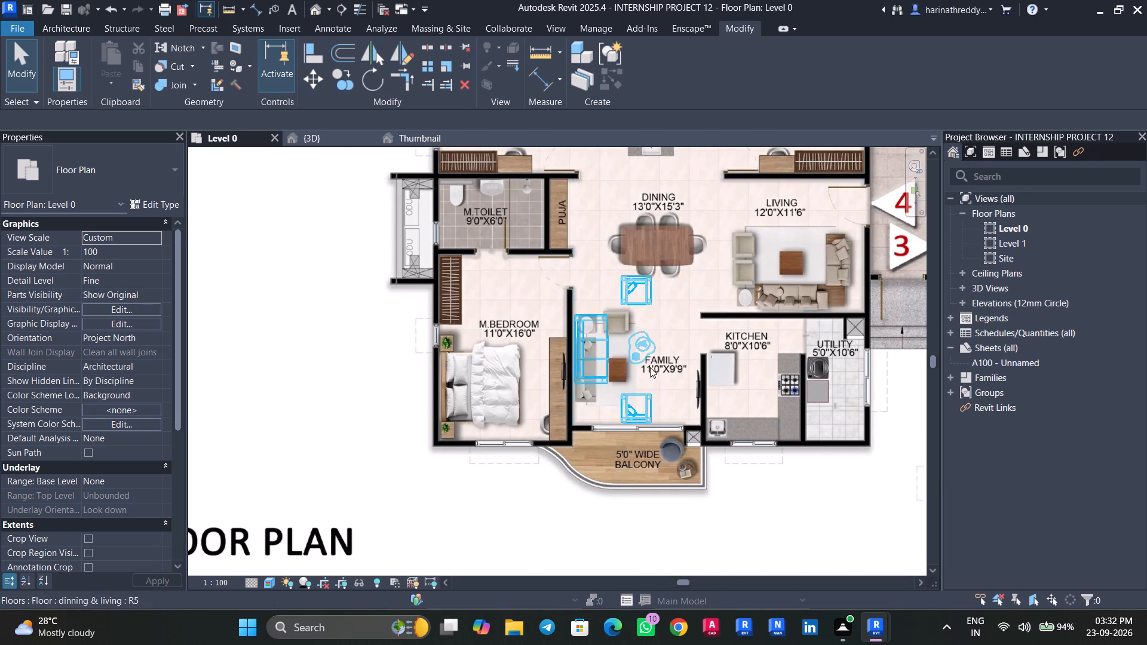
pyautogui.moveTo(648, 371); pyautogui.dragTo(553, 444, button='middle')
pyautogui.press('Tab')
pyautogui.press('Tab')
pyautogui.press('Tab')
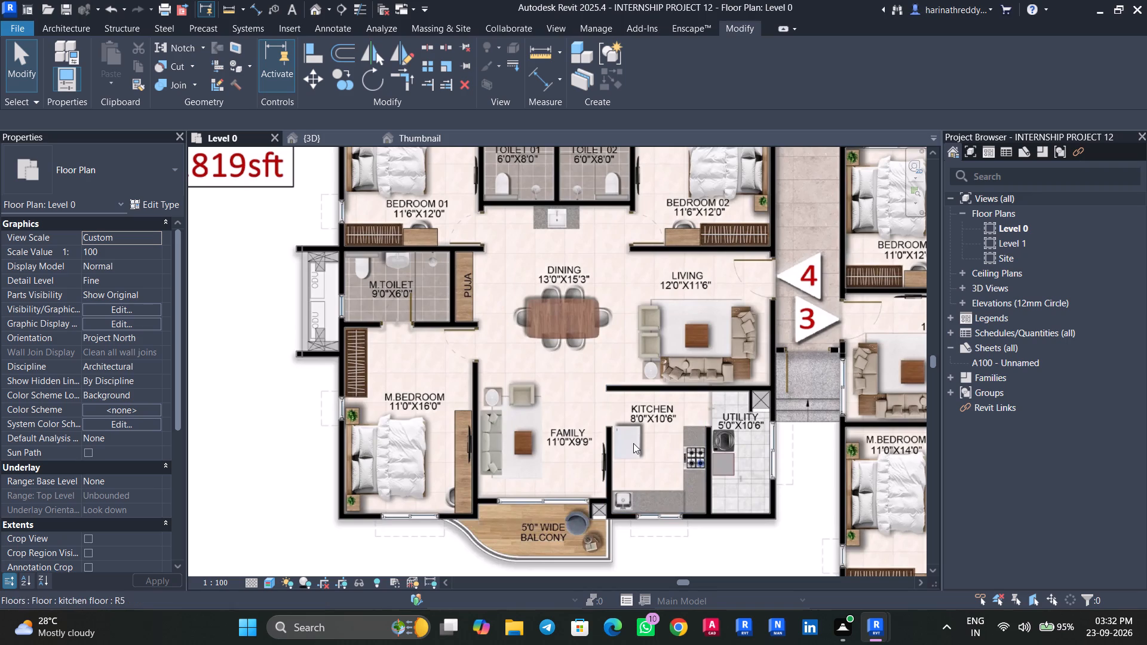
pyautogui.press('Tab')
pyautogui.press('Tab')
# Start placing a component, choosing the LR2078 refrigerator family's TWIN COOLING PLUS_SAMSUNG type.
pyautogui.press('c')
pyautogui.press('m')
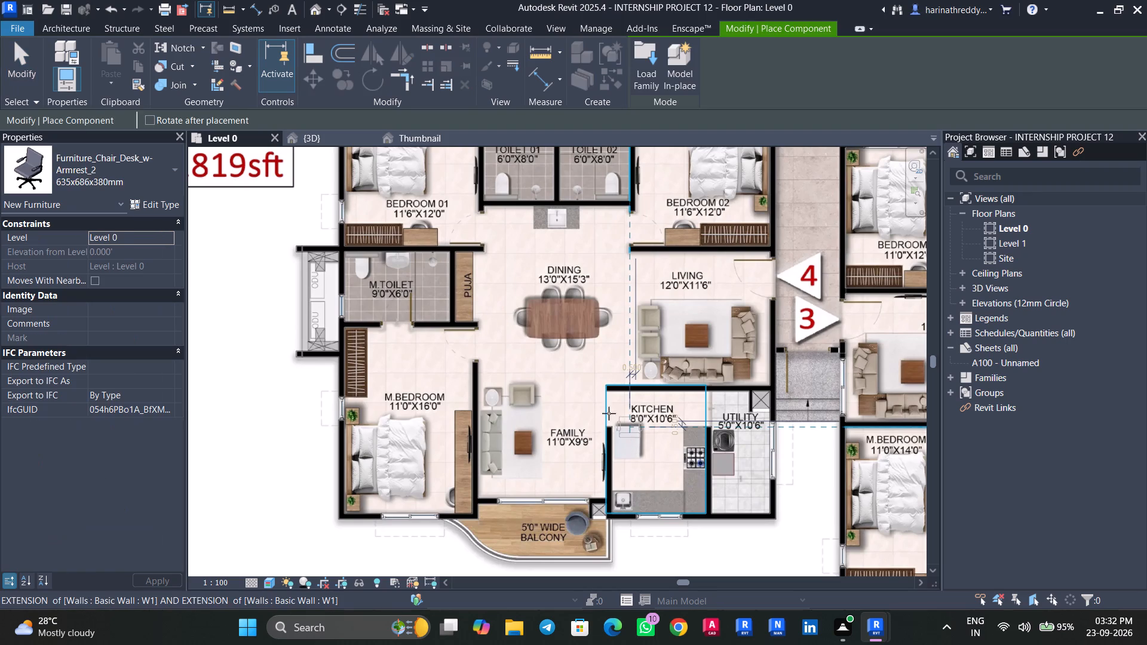
pyautogui.click(69, 176)
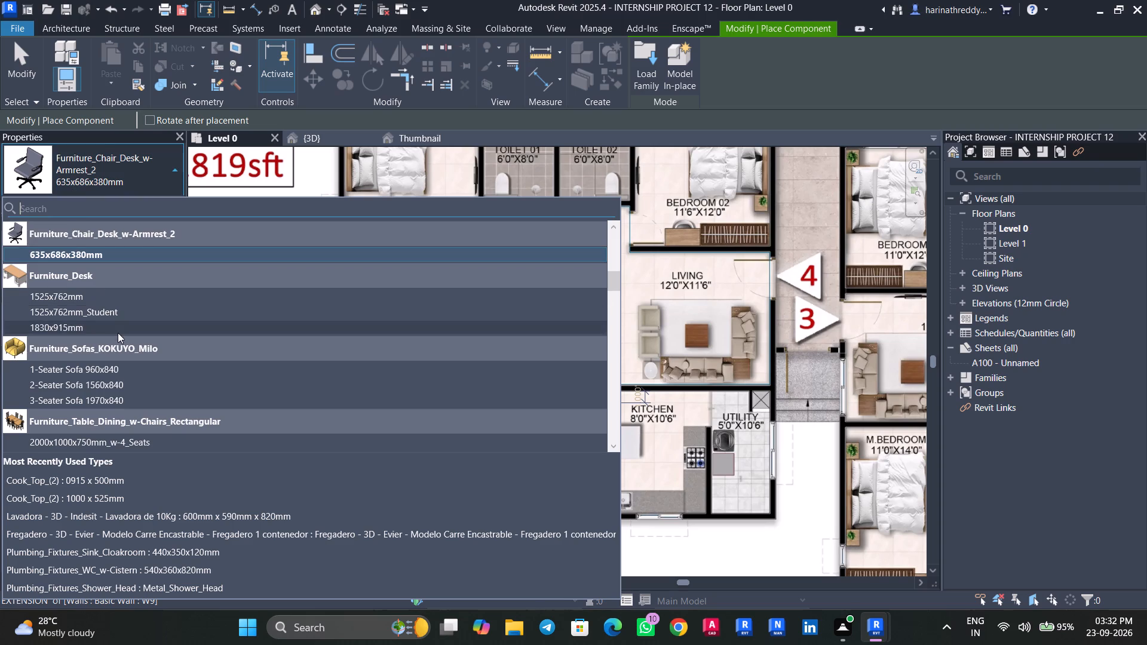
pyautogui.scroll(9, 118, 333)
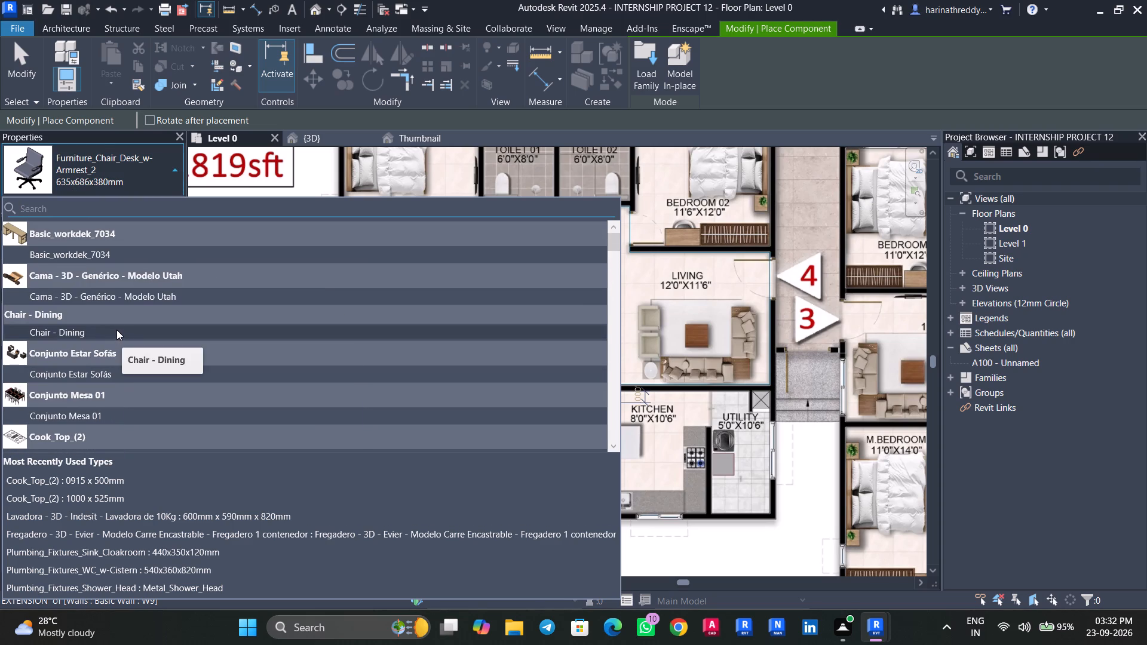
pyautogui.scroll(6, 116, 327)
pyautogui.scroll(-10, 116, 327)
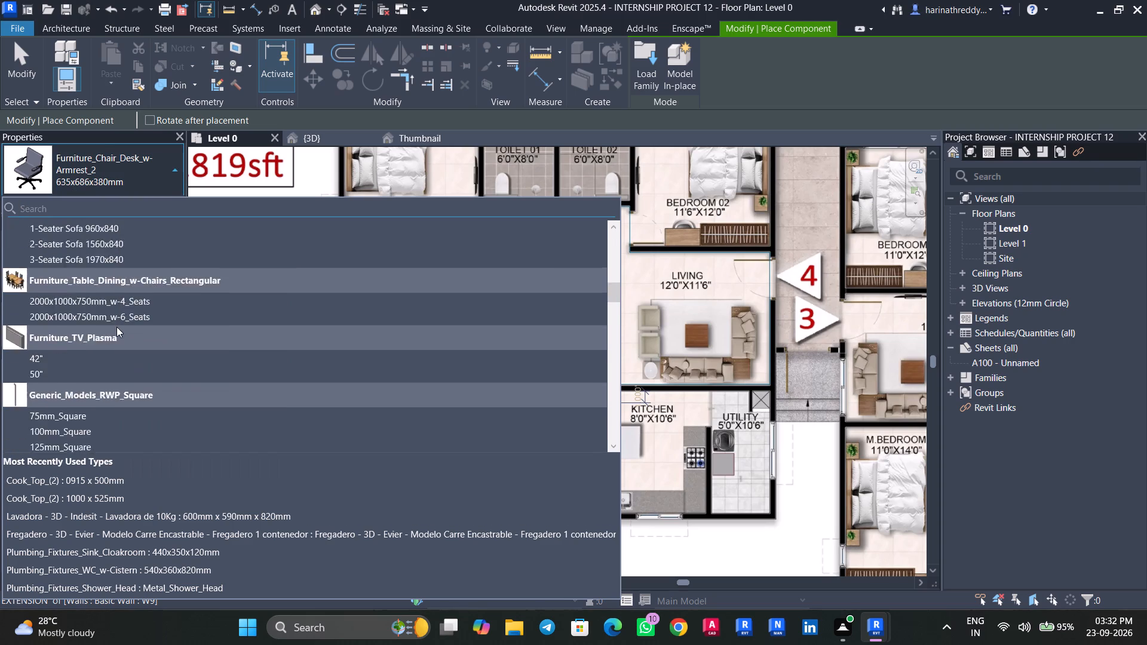
pyautogui.scroll(-7, 116, 327)
pyautogui.scroll(1, 107, 267)
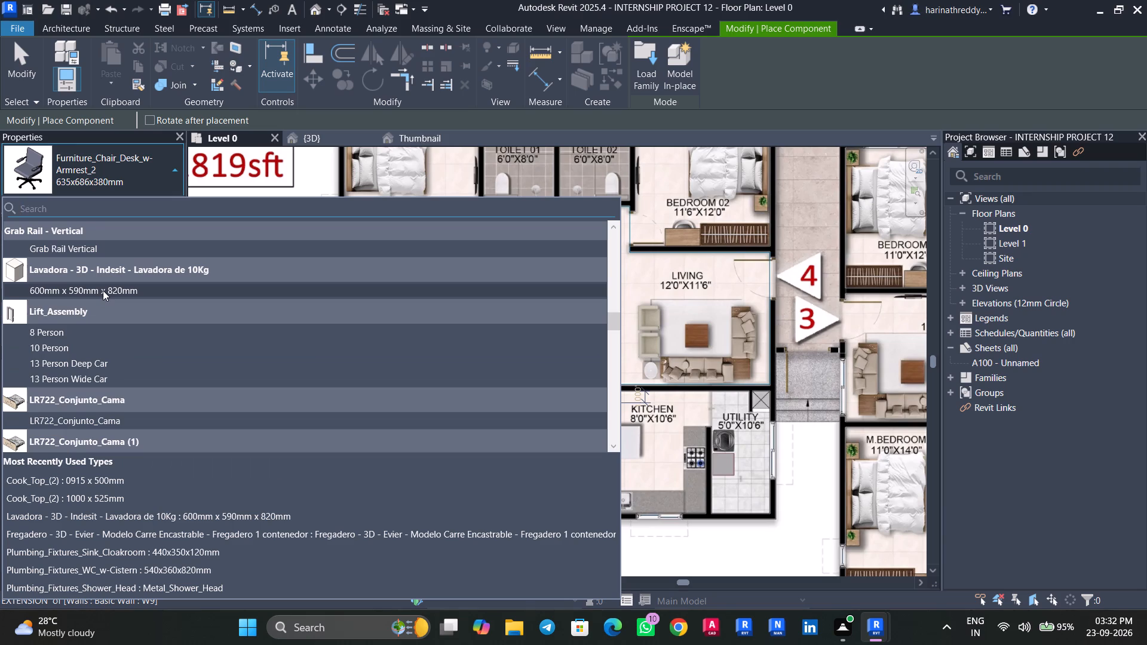
pyautogui.scroll(-2, 103, 290)
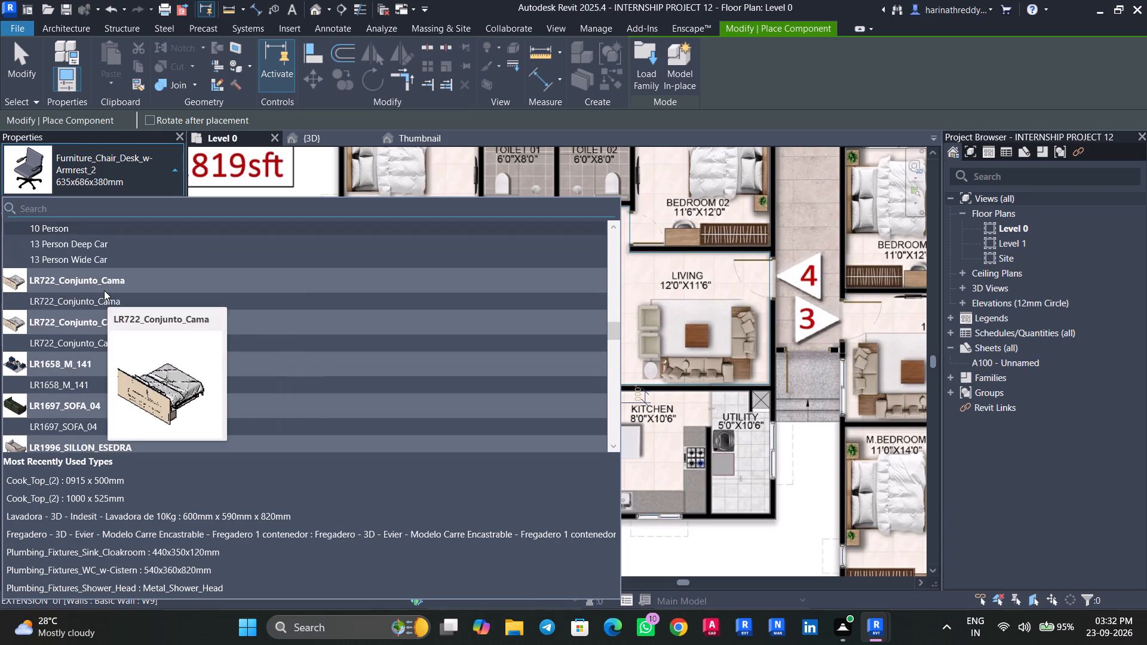
pyautogui.scroll(-5, 104, 290)
pyautogui.scroll(2, 112, 285)
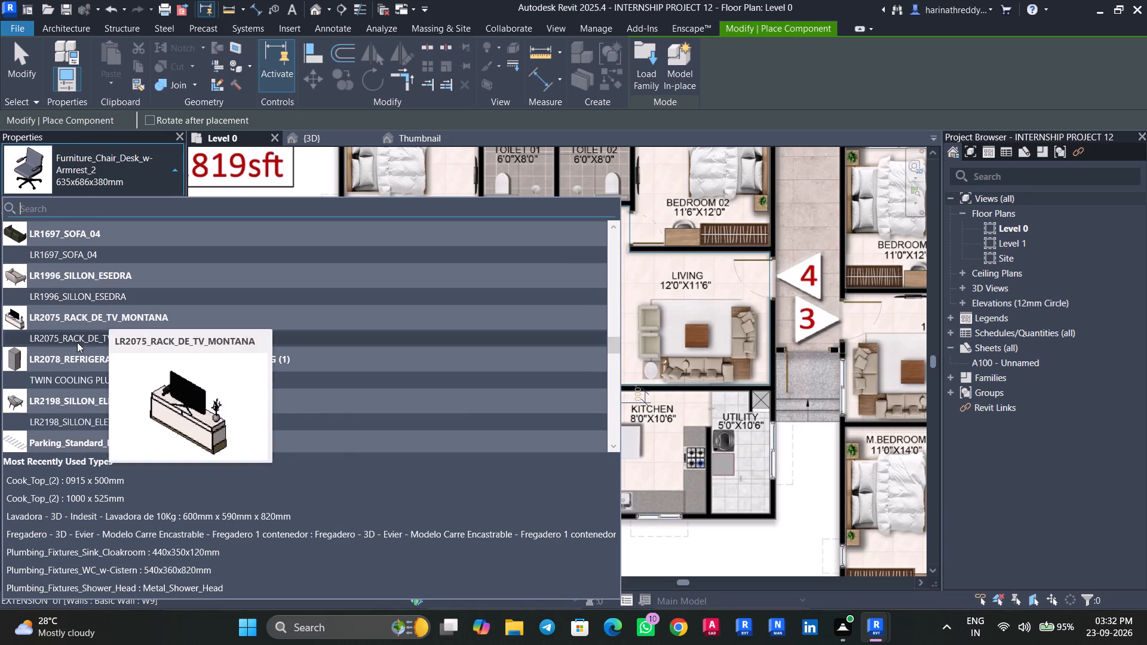
pyautogui.click(74, 375)
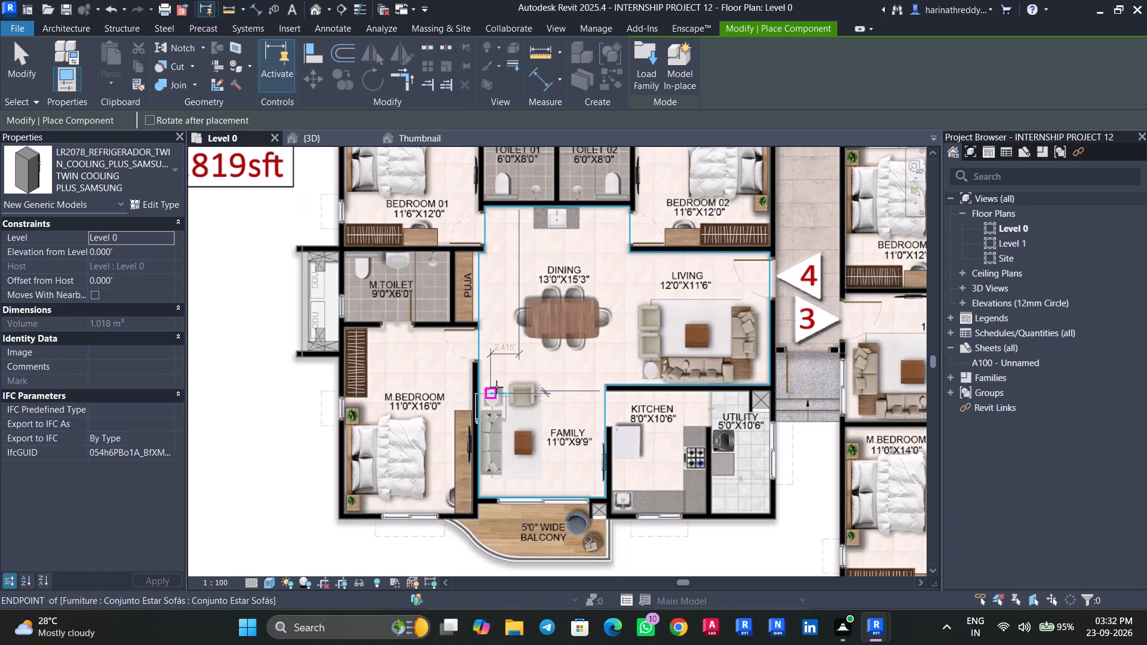
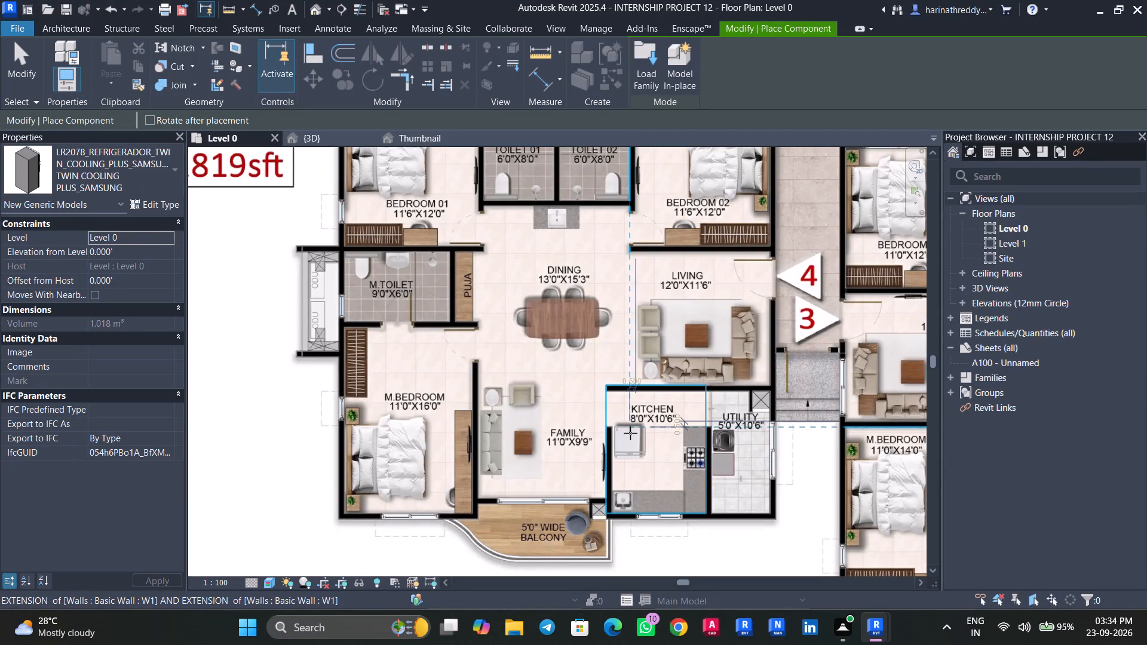
# Place the twin-cooling refrigerator in the 8'0"X10'6" kitchen of the 1819sft flat 4, backed against the family-room wall.
pyautogui.press('space')
pyautogui.press('space')
pyautogui.scroll(9, 620, 443)
pyautogui.click(600, 438)
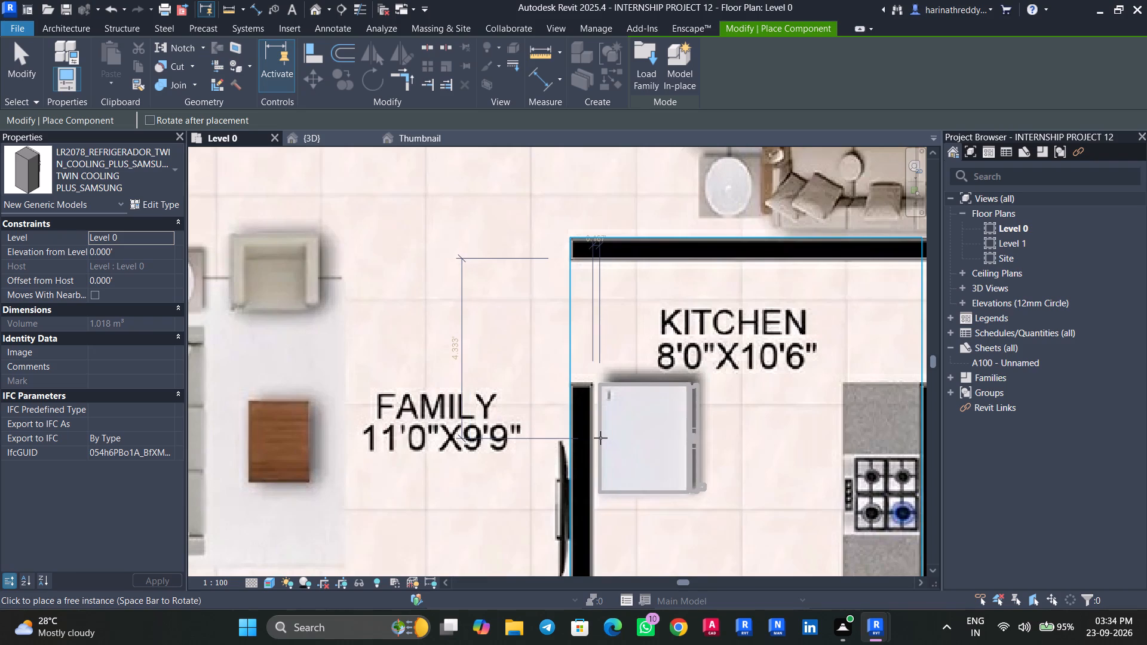
# Place the refrigerator in the 10'6"X9'0" kitchen of the 2090sft flat 3, rotated to back onto the powder-room wall.
pyautogui.scroll(-15, 600, 438)
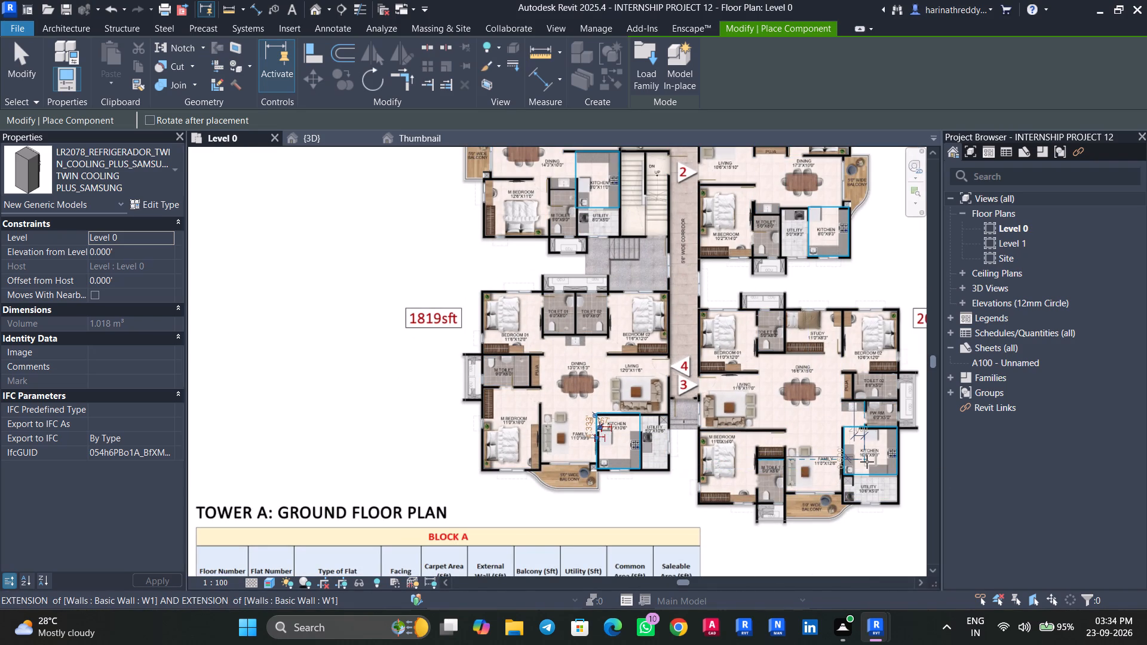
pyautogui.scroll(7, 867, 462)
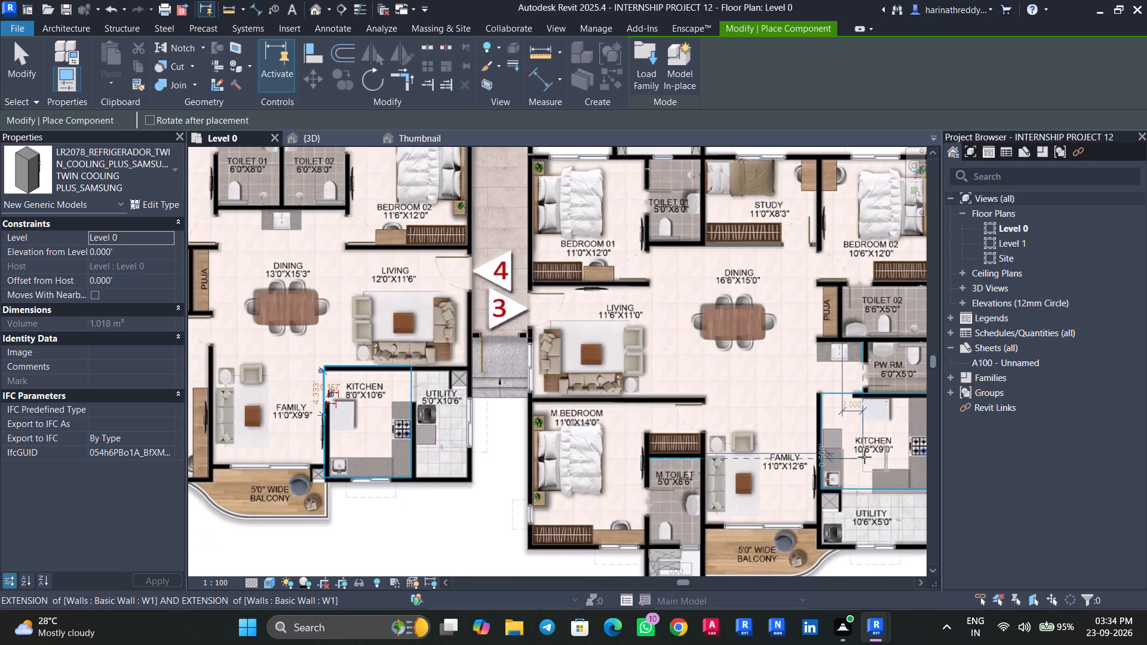
pyautogui.moveTo(864, 457); pyautogui.dragTo(734, 503, button='middle')
pyautogui.scroll(5, 749, 476)
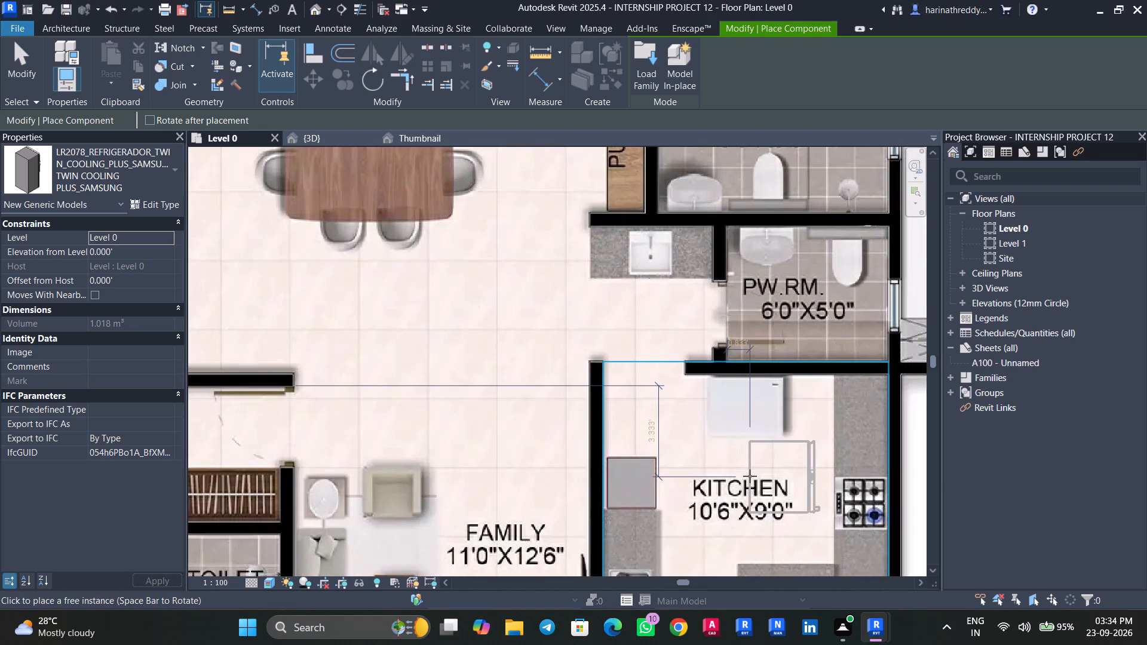
pyautogui.press('space')
pyautogui.press('space')
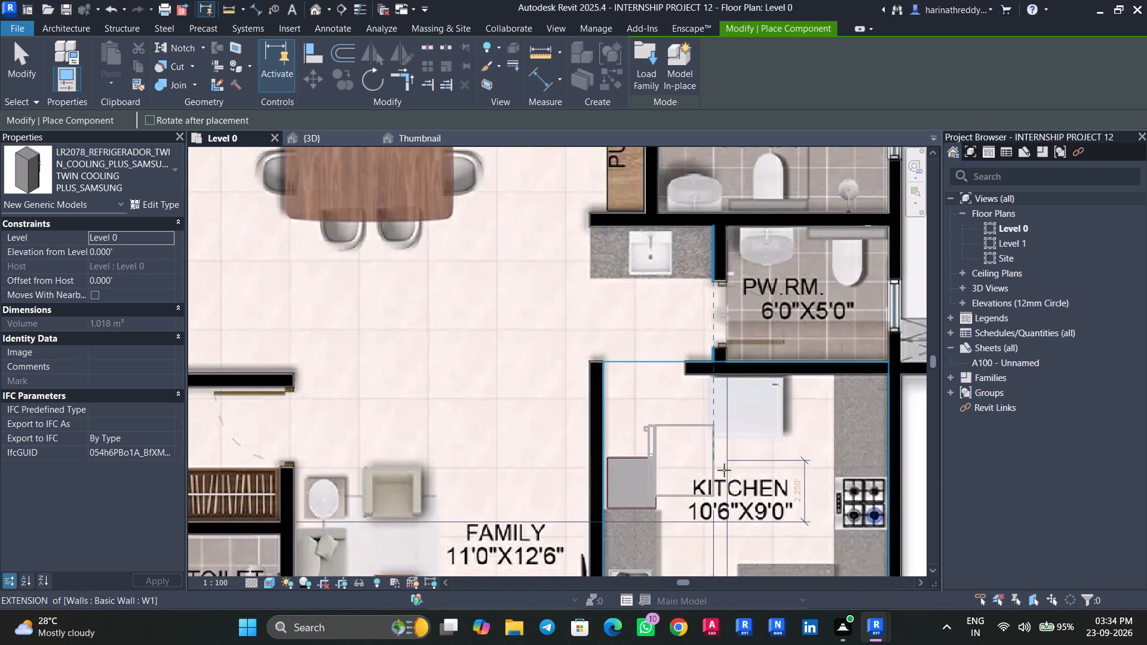
pyautogui.scroll(3, 737, 476)
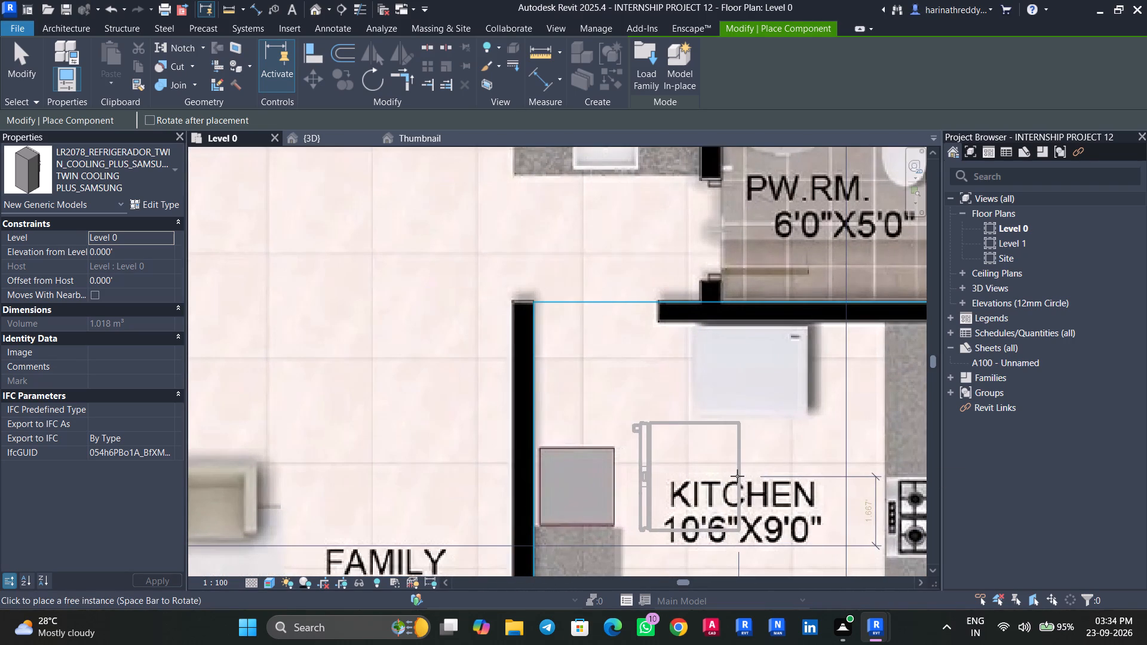
pyautogui.press('space')
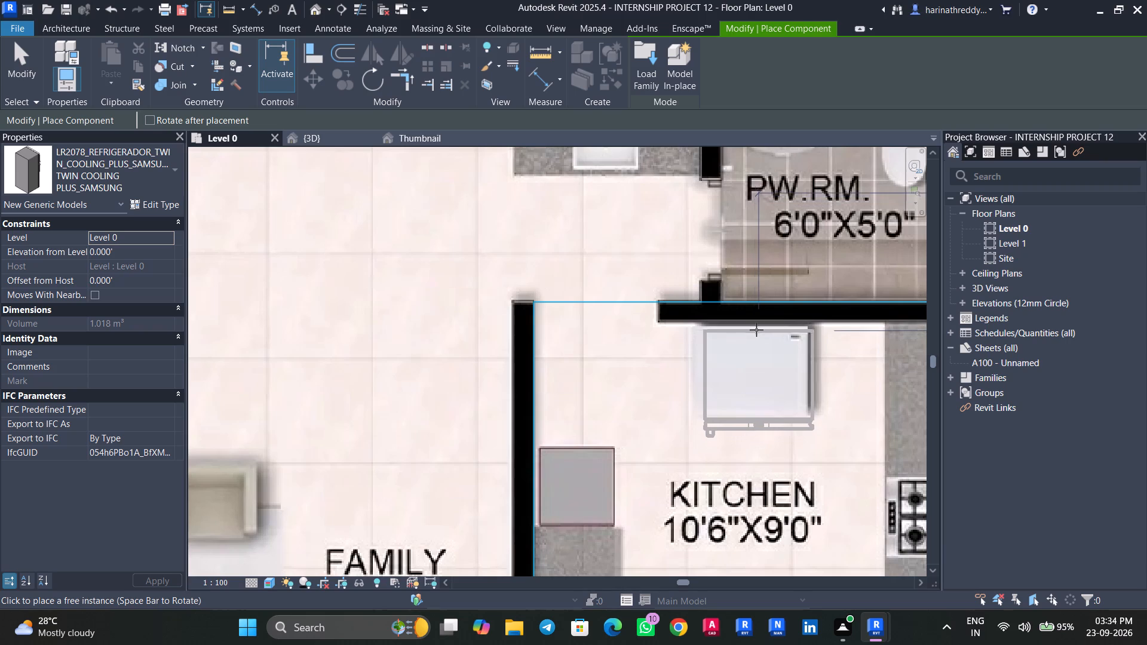
pyautogui.click(753, 328)
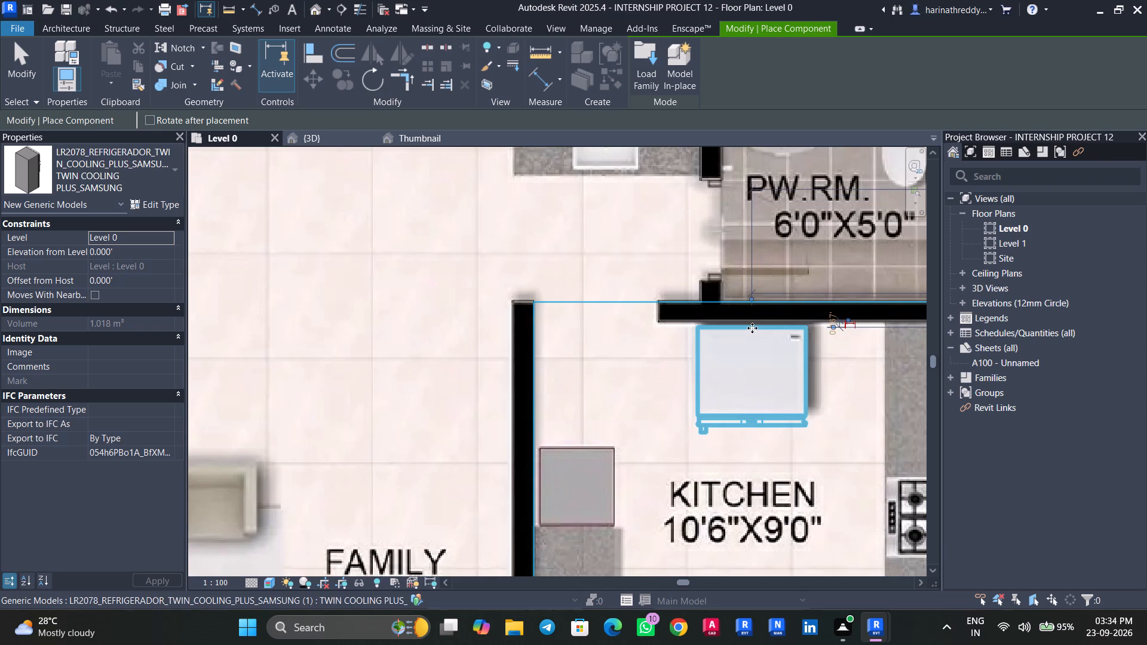
# Place the refrigerator in the 8'0"X9'3" kitchen of the 1297sft flat 2, rotated to back onto the utility wall.
pyautogui.scroll(-15, 752, 345)
pyautogui.moveTo(800, 274); pyautogui.dragTo(814, 435, button='middle')
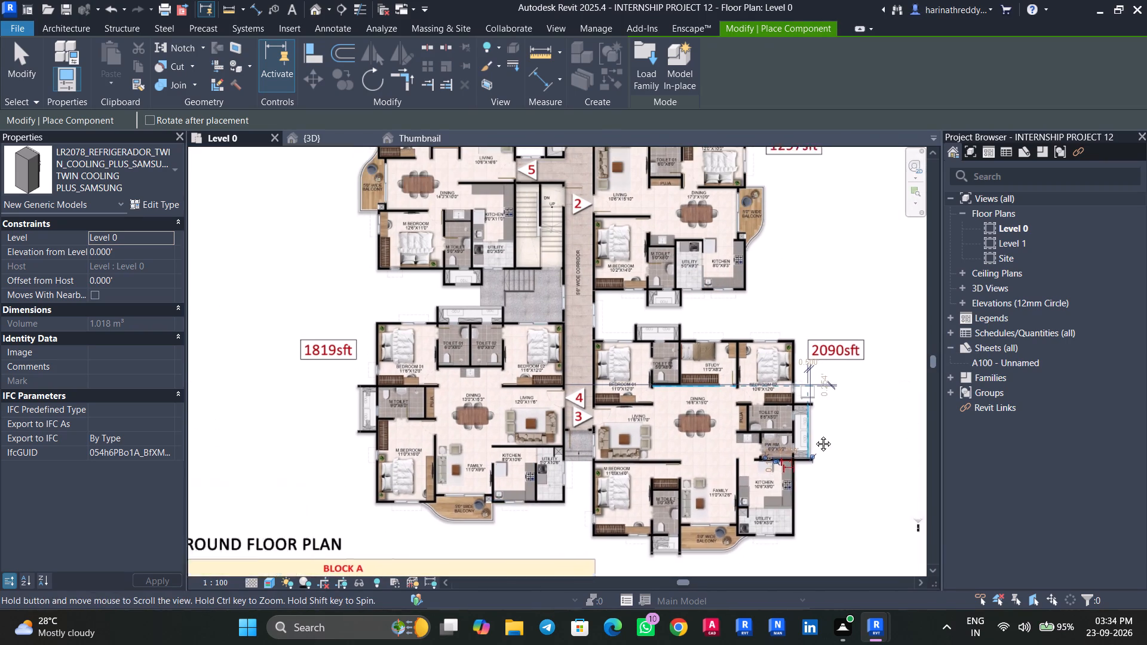
pyautogui.moveTo(814, 435); pyautogui.dragTo(815, 443, button='middle')
pyautogui.scroll(10, 743, 295)
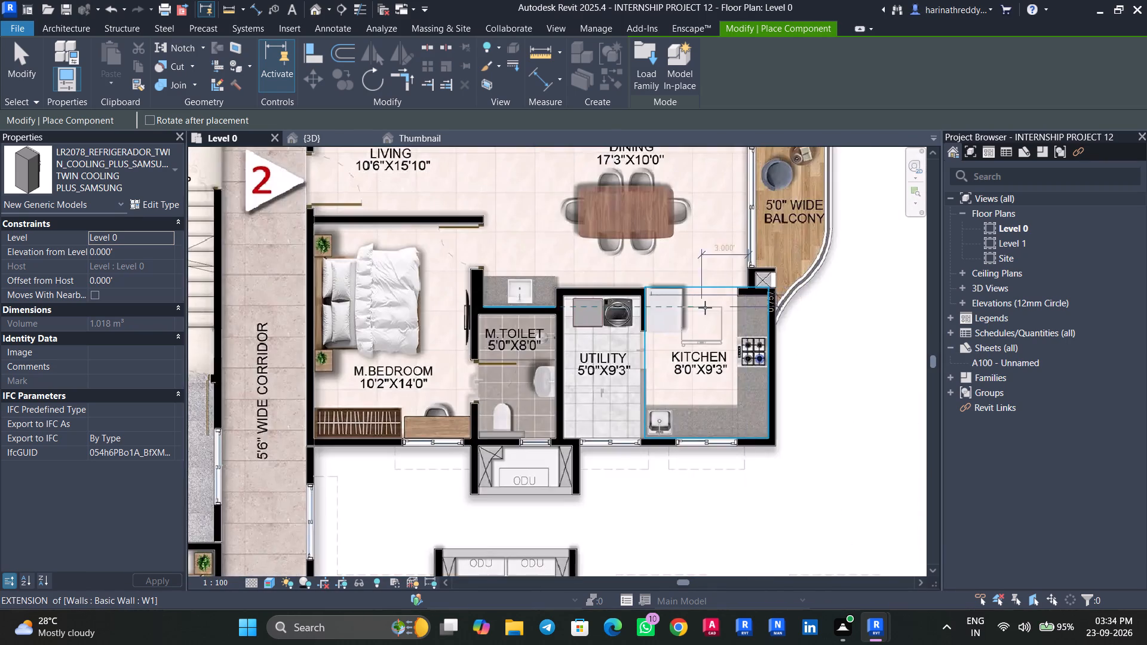
pyautogui.scroll(2, 705, 308)
pyautogui.press('space')
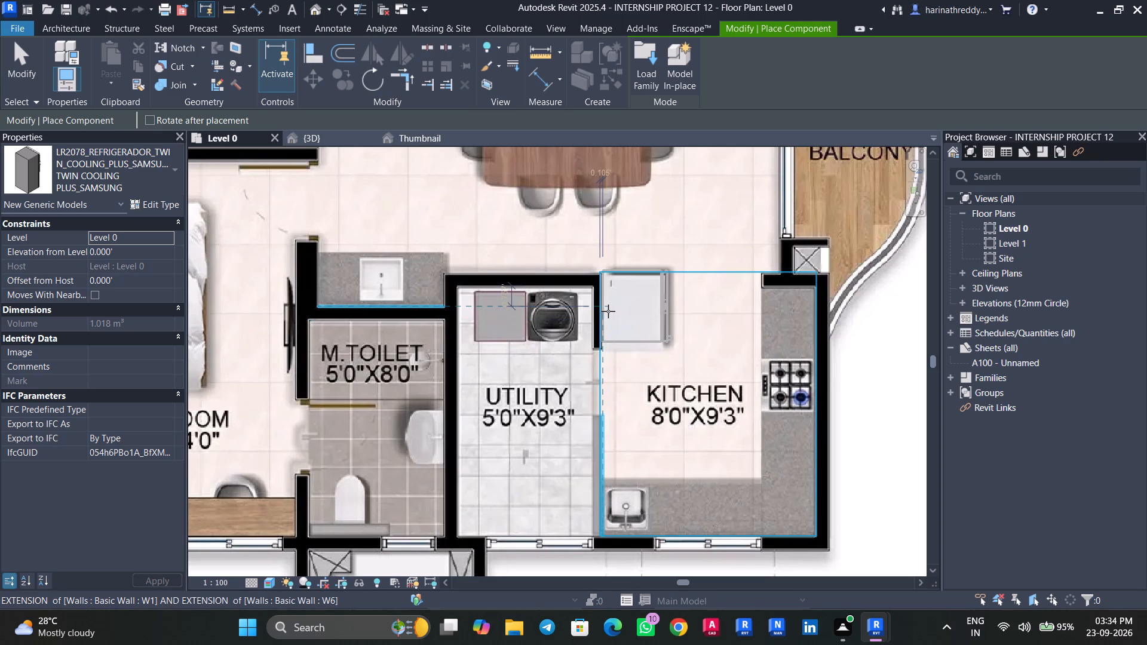
pyautogui.click(609, 312)
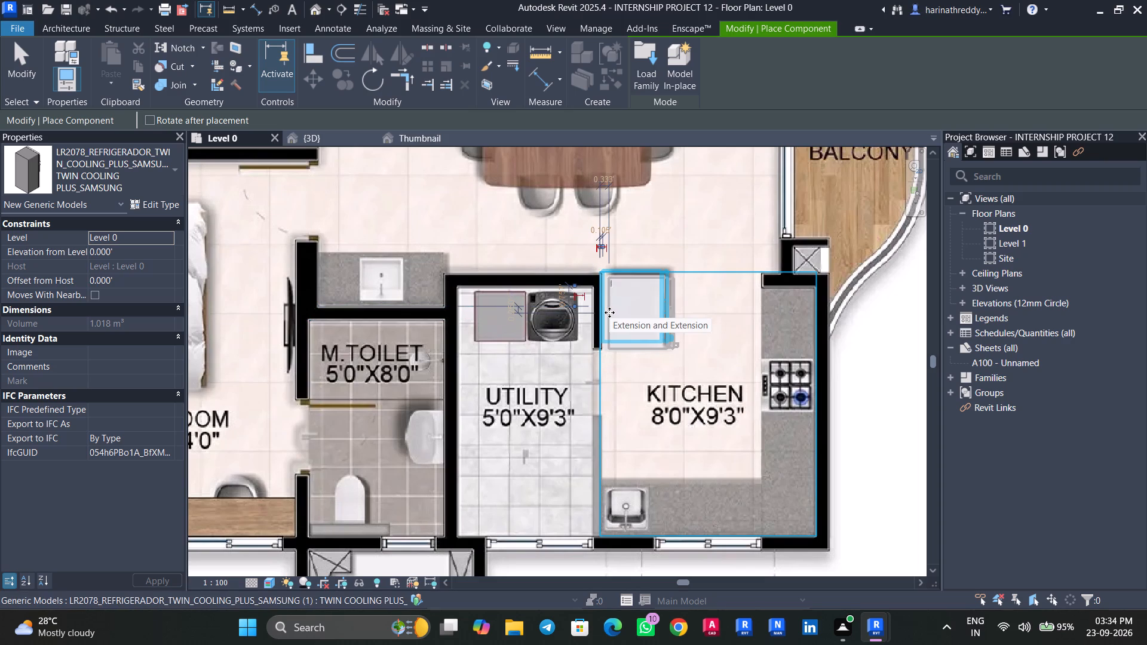
# Place the refrigerator in the 10'6"X8'1" kitchen of the 1457sft flat 8, backed against the puja wall.
pyautogui.scroll(-11, 609, 312)
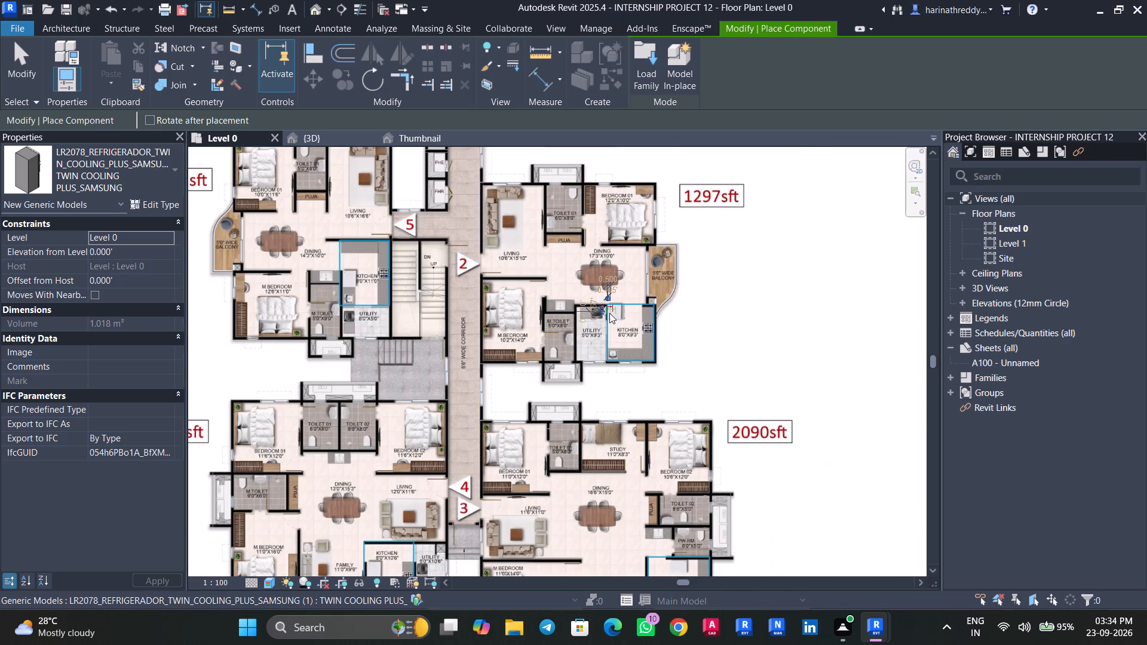
pyautogui.moveTo(617, 325); pyautogui.dragTo(644, 417, button='middle')
pyautogui.scroll(-5, 645, 416)
pyautogui.moveTo(647, 337); pyautogui.dragTo(669, 373, button='middle')
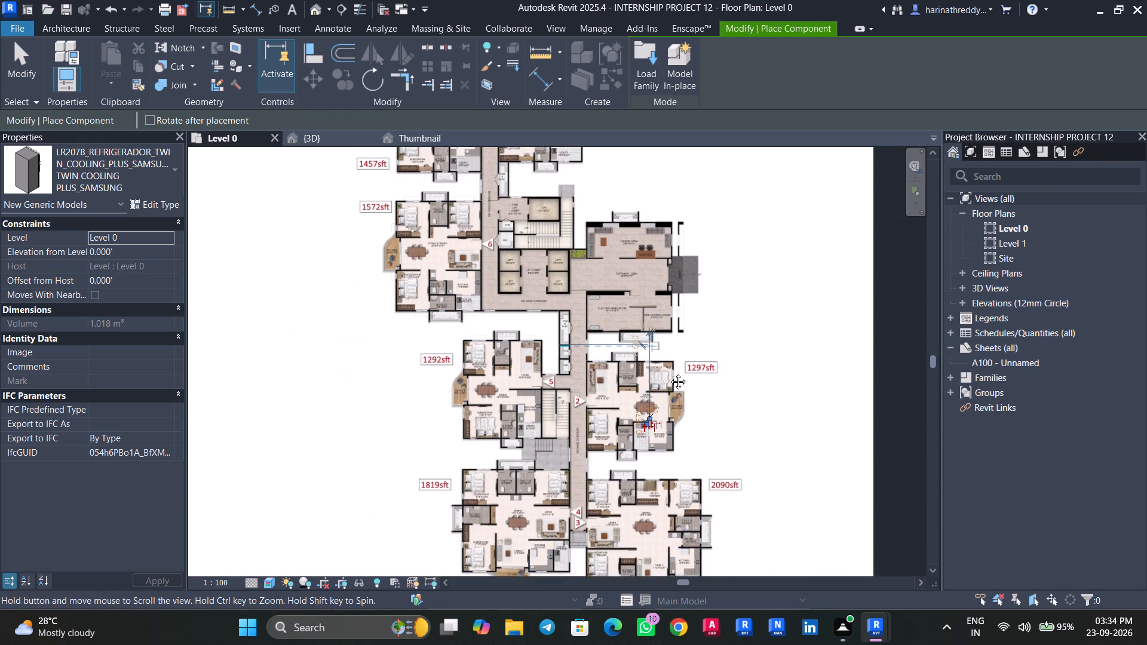
pyautogui.moveTo(669, 373); pyautogui.dragTo(725, 480, button='middle')
pyautogui.scroll(9, 612, 292)
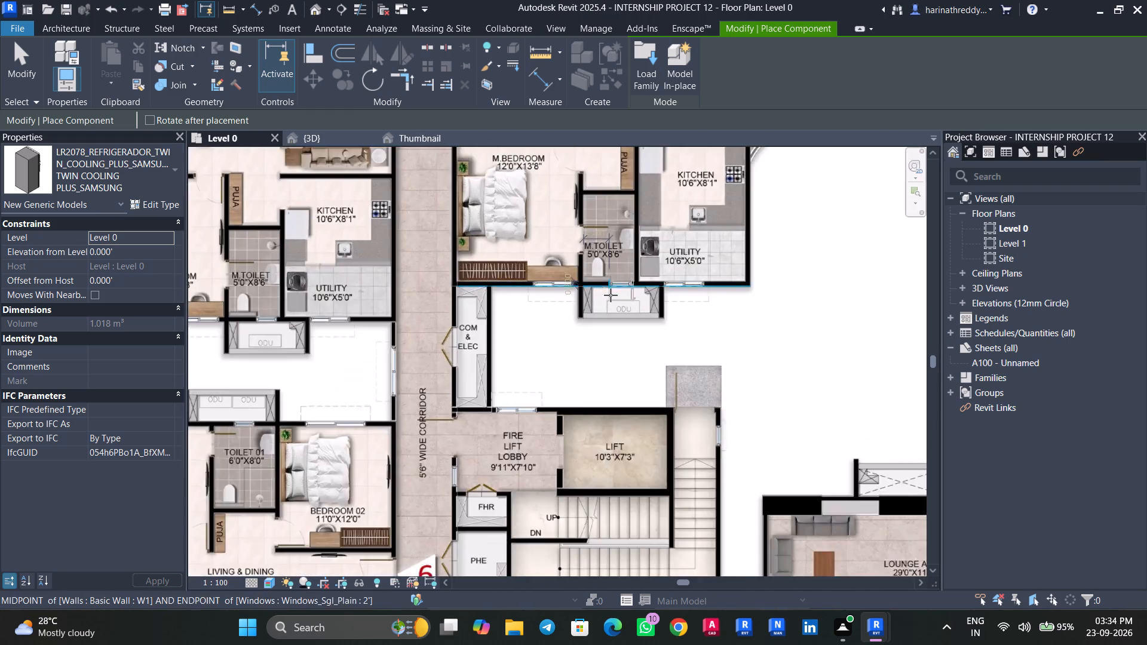
pyautogui.scroll(1, 611, 295)
pyautogui.moveTo(611, 298); pyautogui.dragTo(664, 493, button='middle')
pyautogui.scroll(4, 695, 374)
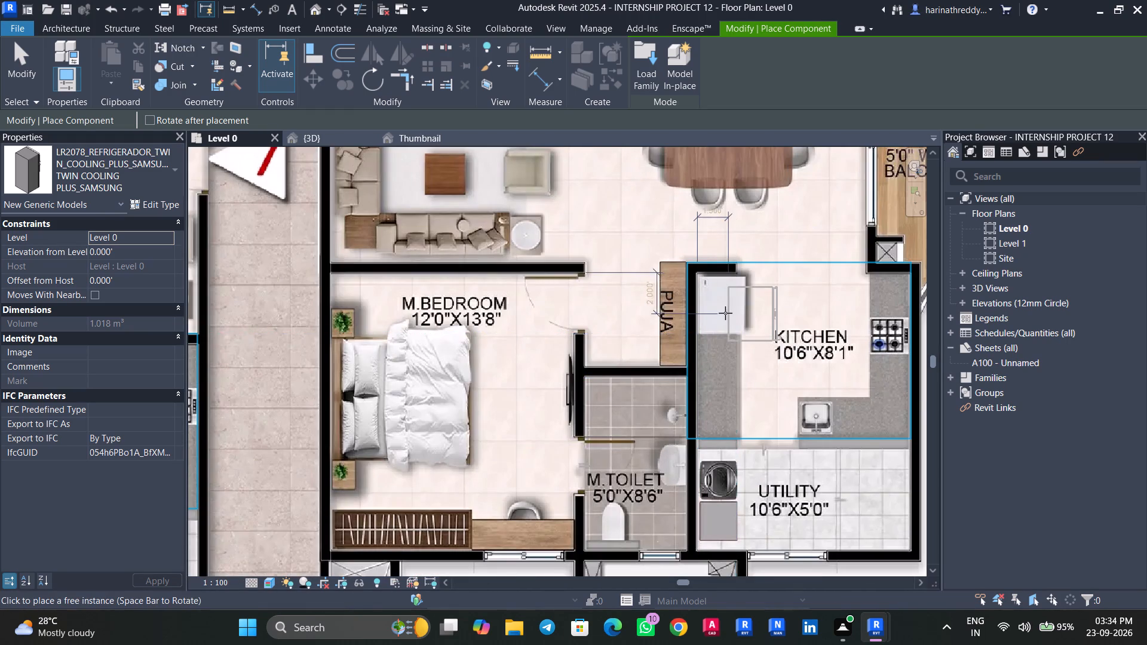
pyautogui.scroll(5, 720, 315)
pyautogui.moveTo(719, 319); pyautogui.dragTo(739, 392, button='middle')
pyautogui.scroll(2, 734, 397)
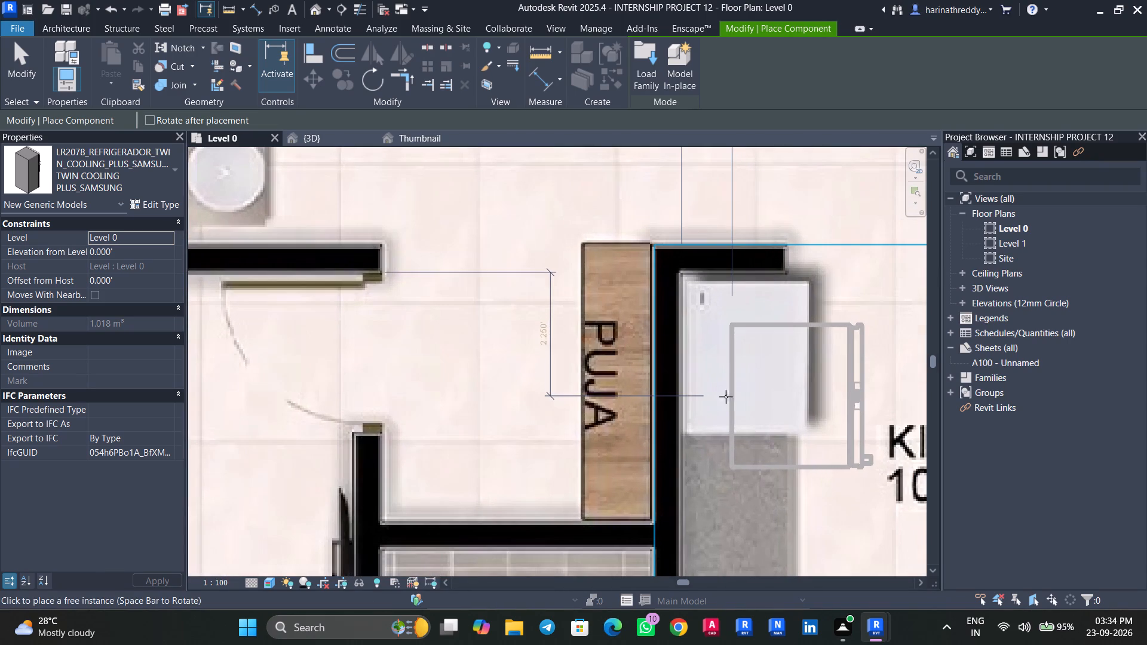
pyautogui.click(686, 349)
# Place the refrigerator in the 10'6"X8'1" kitchen of the 1457sft flat 7, against the short wall beside the counter.
pyautogui.scroll(-7, 686, 349)
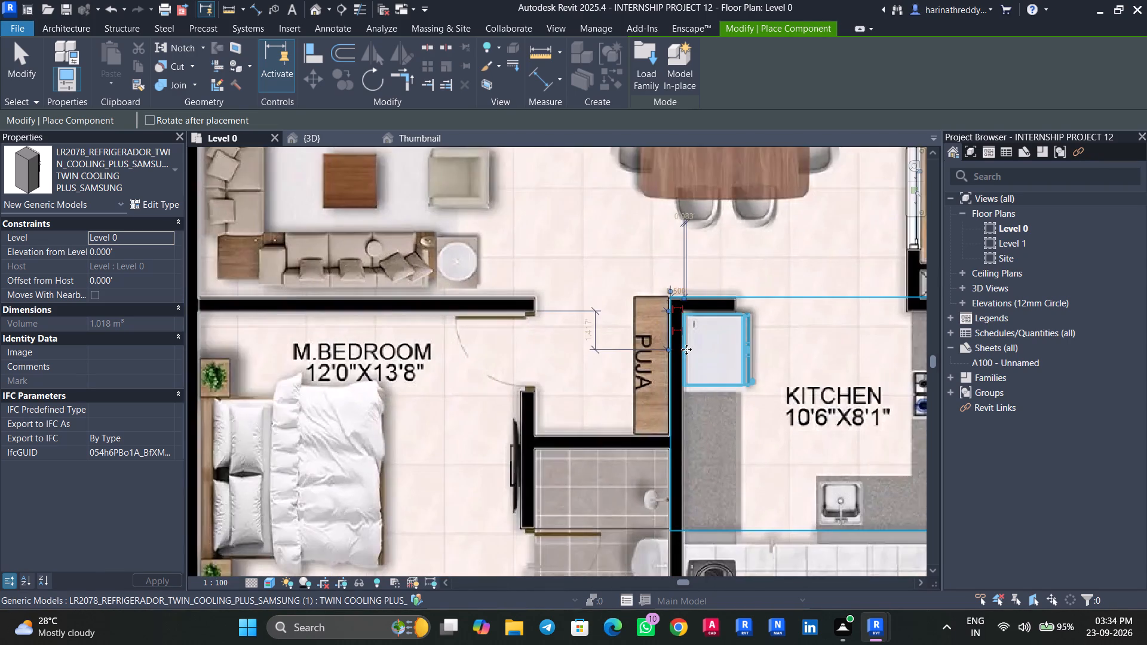
pyautogui.scroll(-3, 686, 349)
pyautogui.moveTo(688, 352); pyautogui.dragTo(738, 431, button='middle')
pyautogui.scroll(-3, 738, 431)
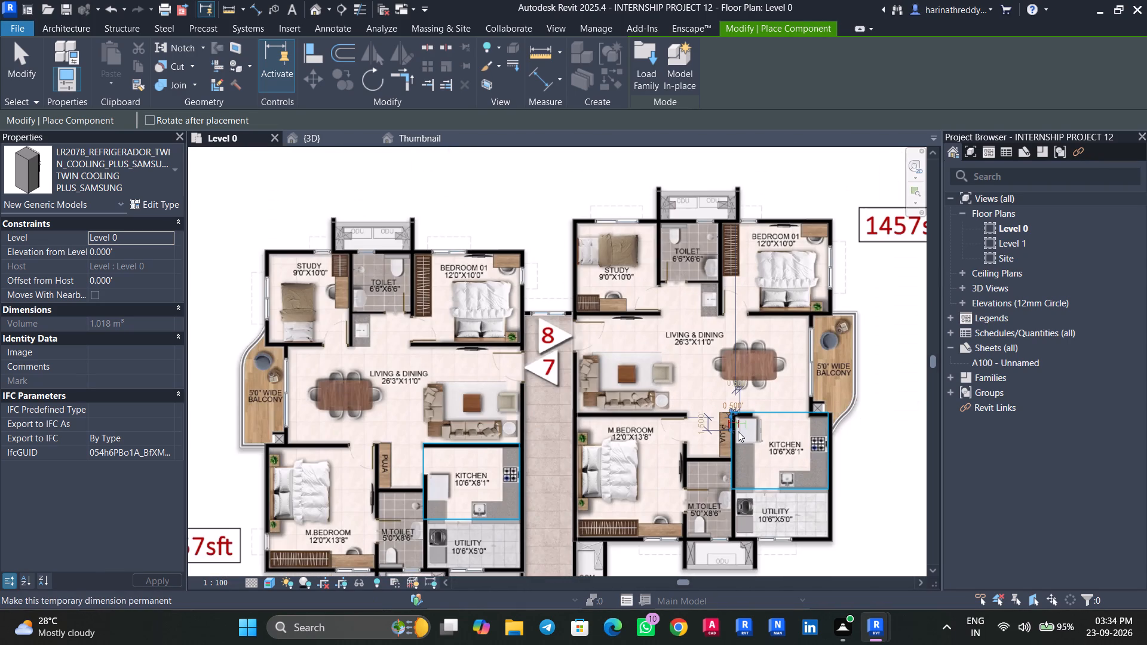
pyautogui.scroll(-2, 738, 431)
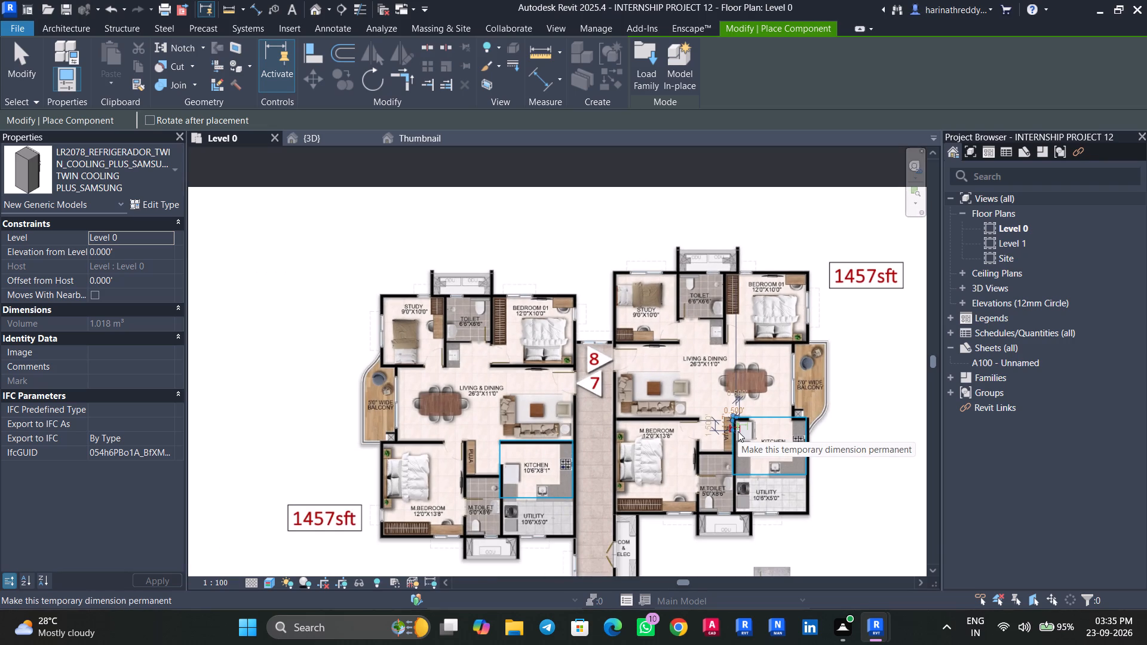
pyautogui.scroll(-4, 738, 431)
pyautogui.scroll(3, 738, 431)
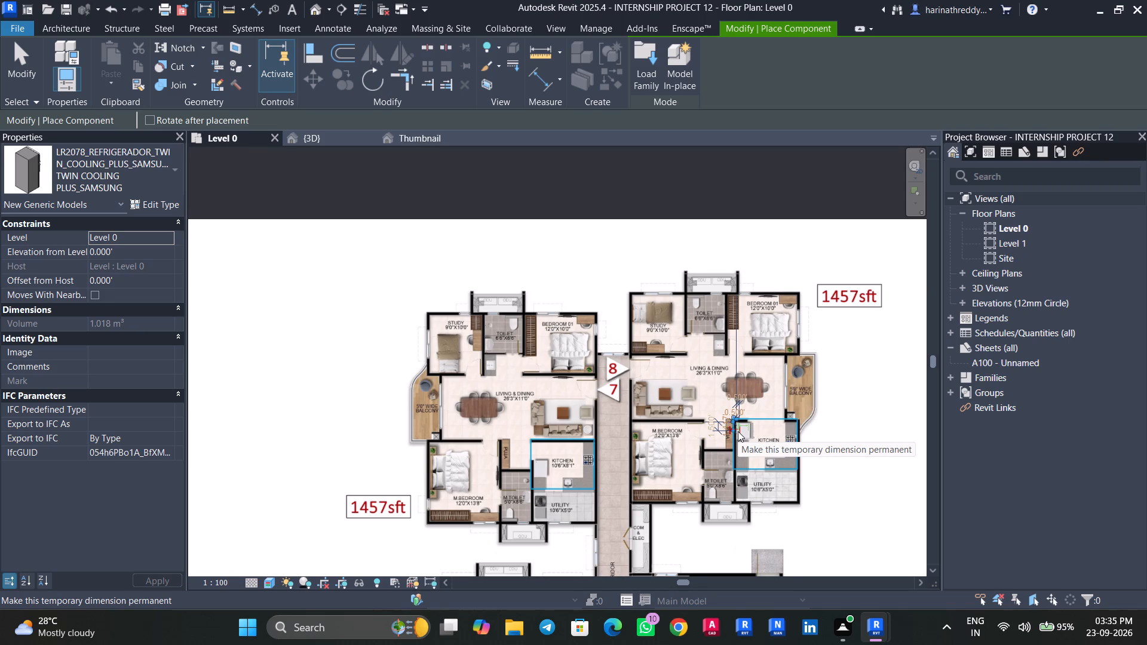
pyautogui.scroll(-3, 738, 431)
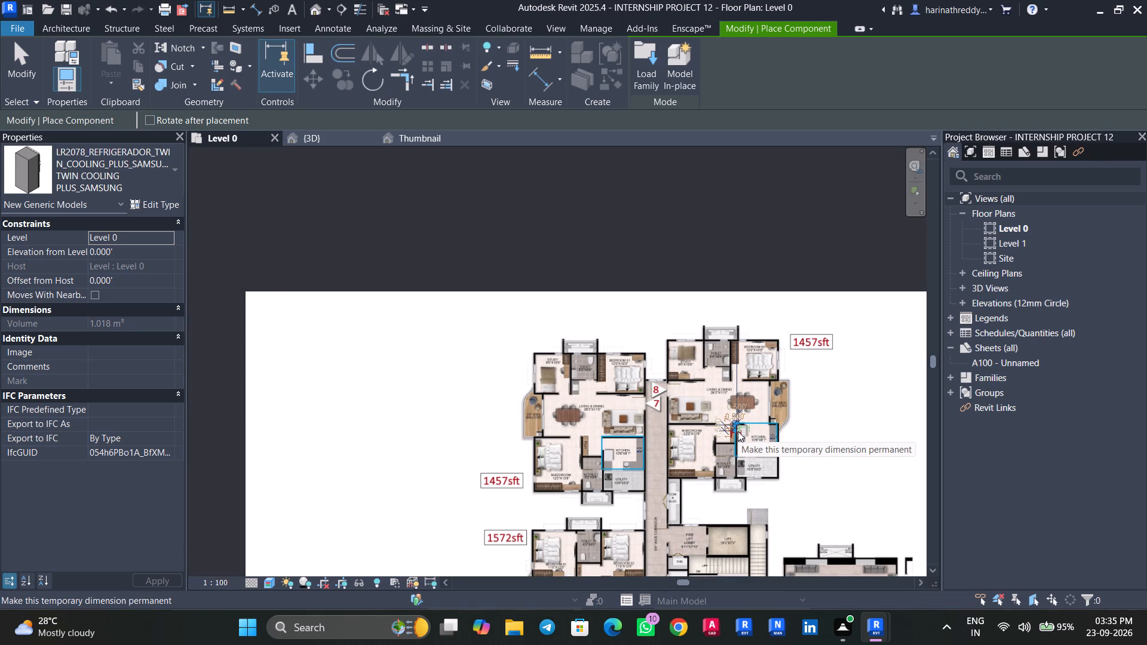
pyautogui.scroll(-3, 738, 431)
pyautogui.moveTo(738, 431); pyautogui.dragTo(745, 450, button='middle')
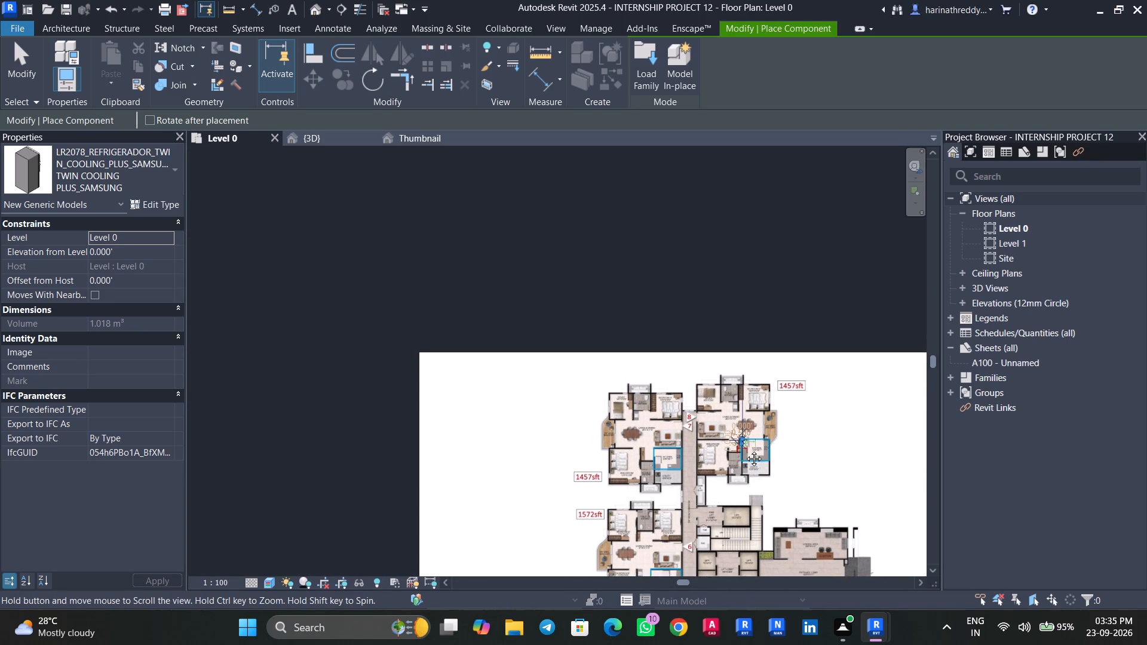
pyautogui.moveTo(745, 450); pyautogui.dragTo(768, 486, button='middle')
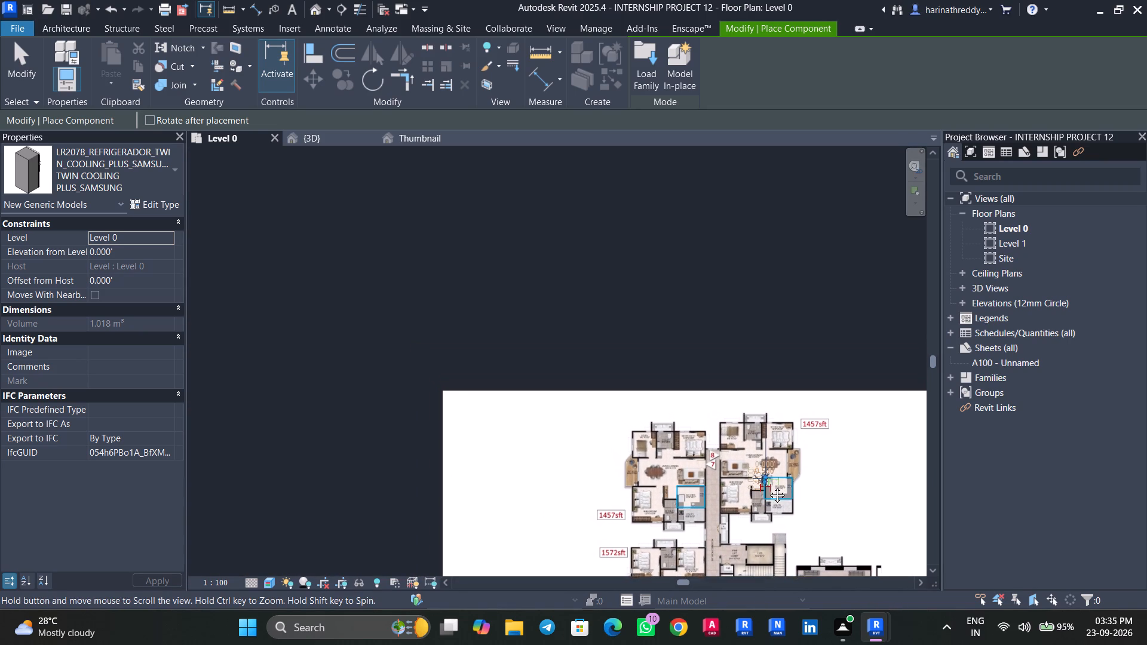
pyautogui.moveTo(768, 486); pyautogui.dragTo(786, 467, button='middle')
pyautogui.scroll(11, 784, 467)
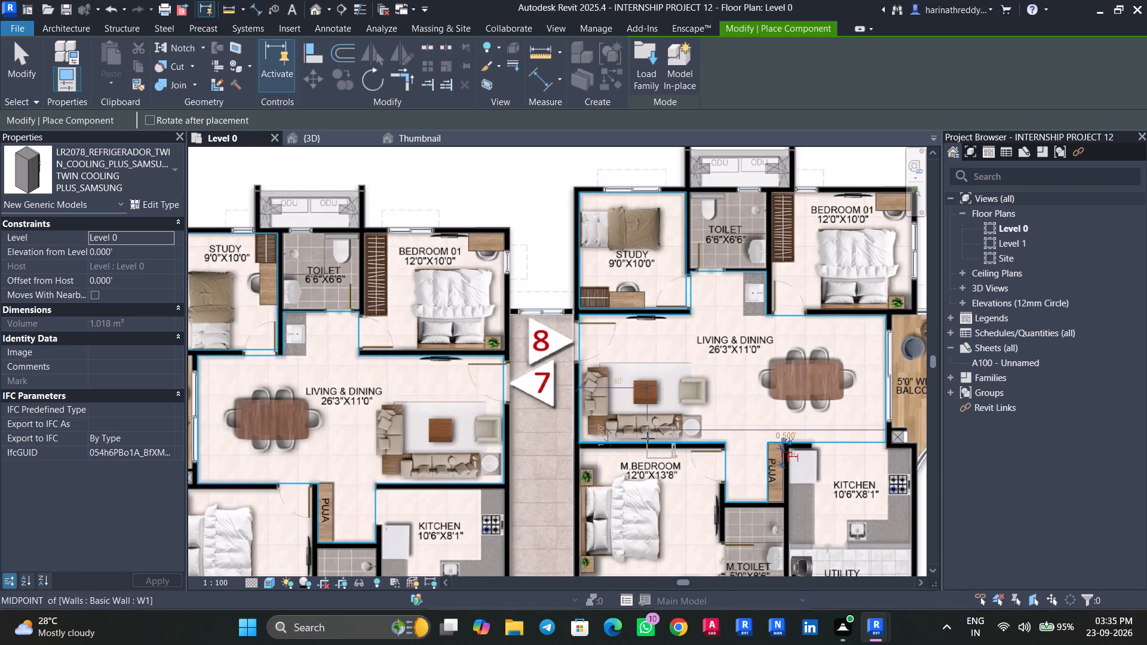
pyautogui.moveTo(627, 414); pyautogui.dragTo(799, 441, button='middle')
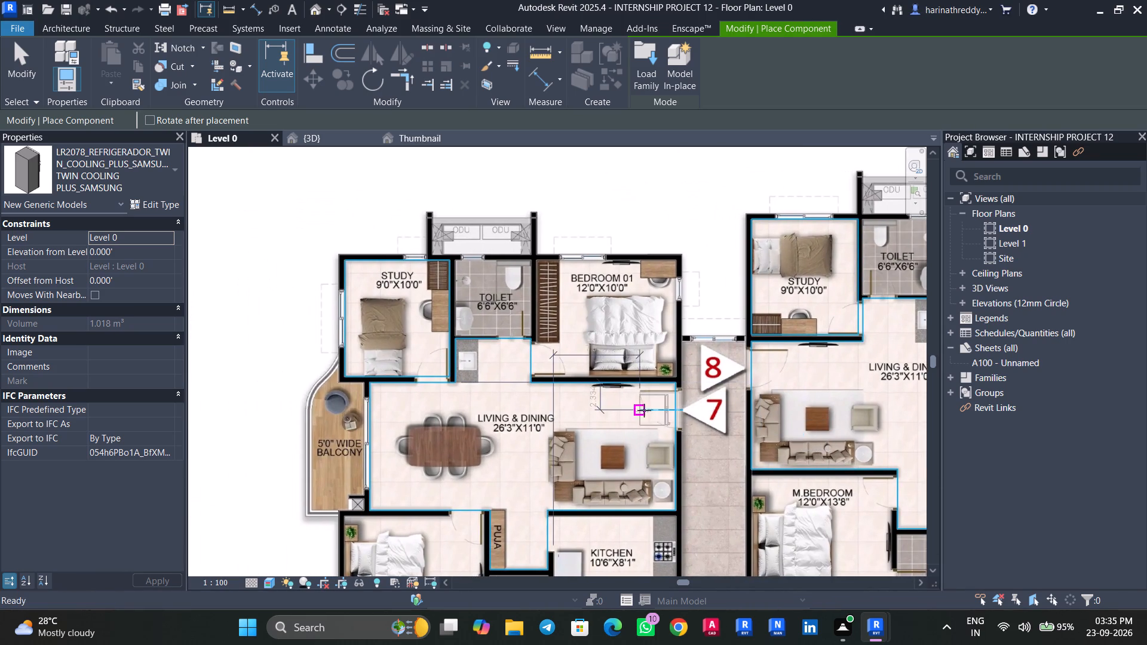
pyautogui.moveTo(541, 422); pyautogui.dragTo(657, 398, button='middle')
pyautogui.moveTo(655, 403); pyautogui.dragTo(673, 331, button='middle')
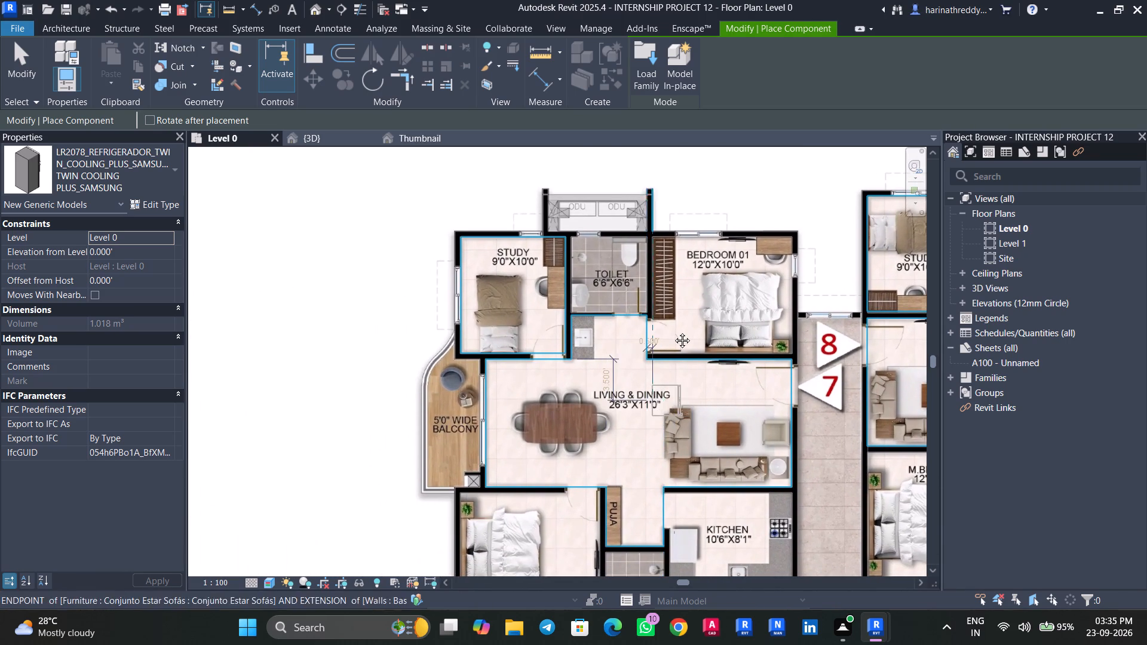
pyautogui.moveTo(673, 331); pyautogui.dragTo(685, 294, button='middle')
pyautogui.scroll(10, 710, 448)
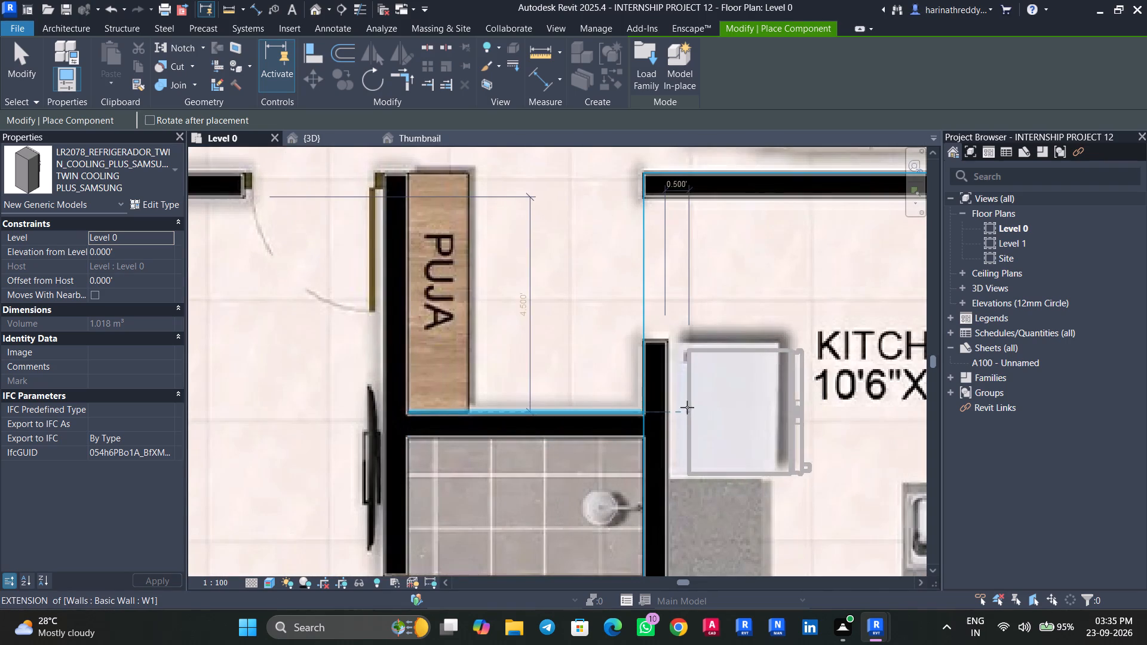
pyautogui.click(676, 408)
# Place the refrigerator in the 11'8"X8'0" kitchen of the 1572sft flat 6, rotated to back onto the living-room wall.
pyautogui.scroll(-3, 676, 408)
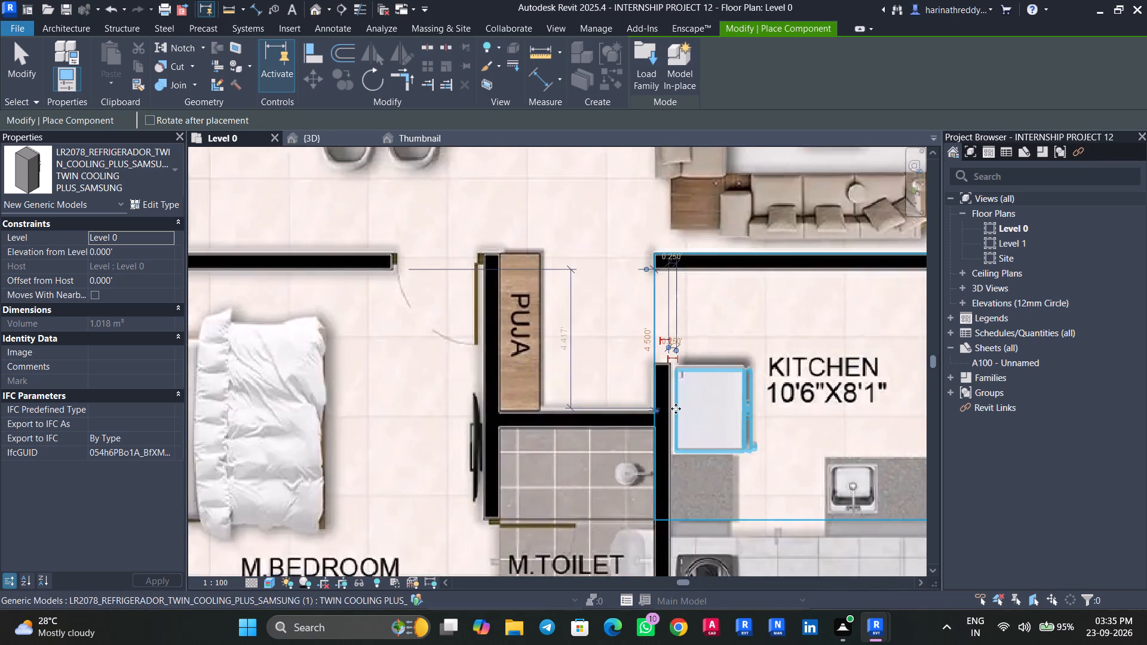
pyautogui.scroll(-11, 676, 408)
pyautogui.moveTo(691, 491); pyautogui.dragTo(708, 352, button='middle')
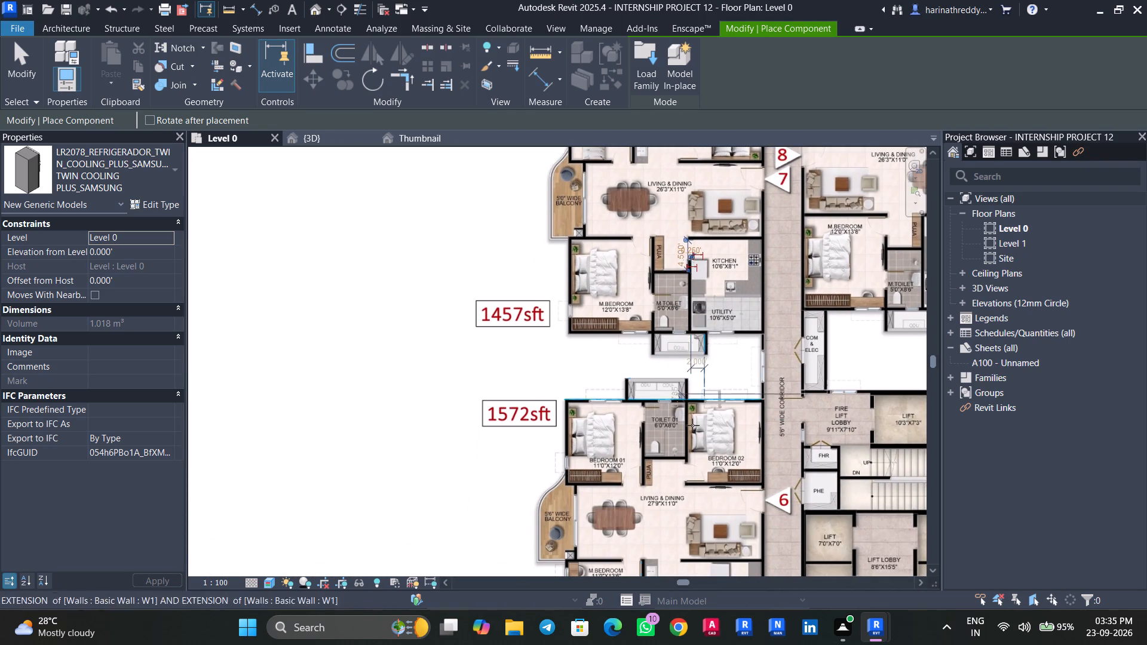
pyautogui.scroll(5, 668, 525)
pyautogui.moveTo(668, 520); pyautogui.dragTo(703, 377, button='middle')
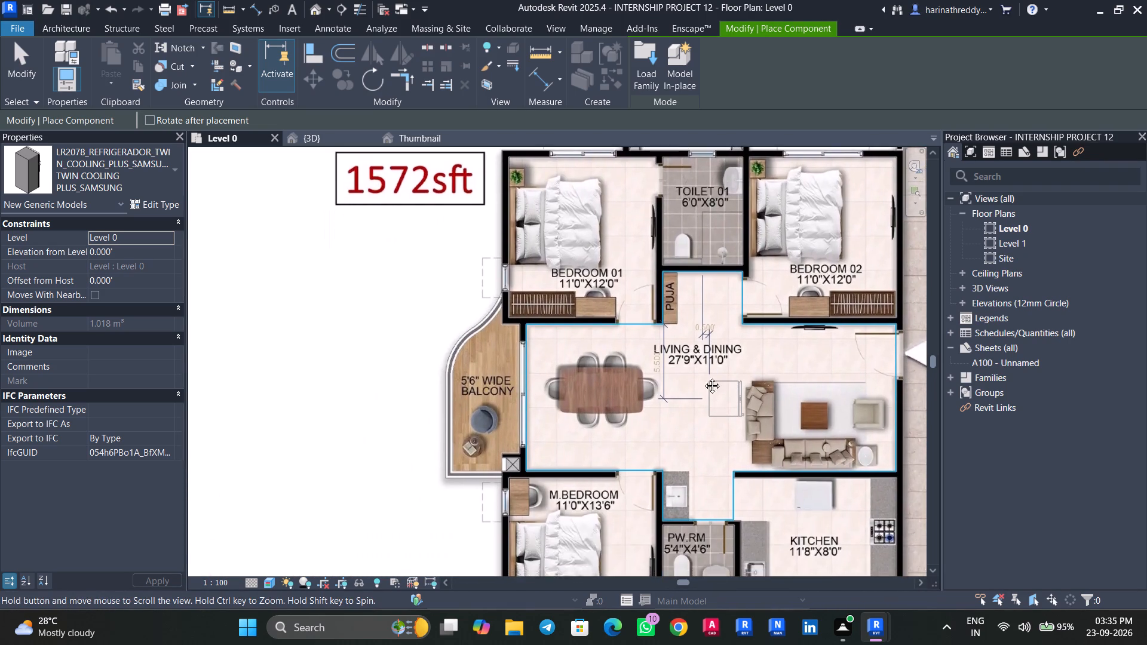
pyautogui.moveTo(703, 377); pyautogui.dragTo(680, 238, button='middle')
pyautogui.press('space')
pyautogui.press('space')
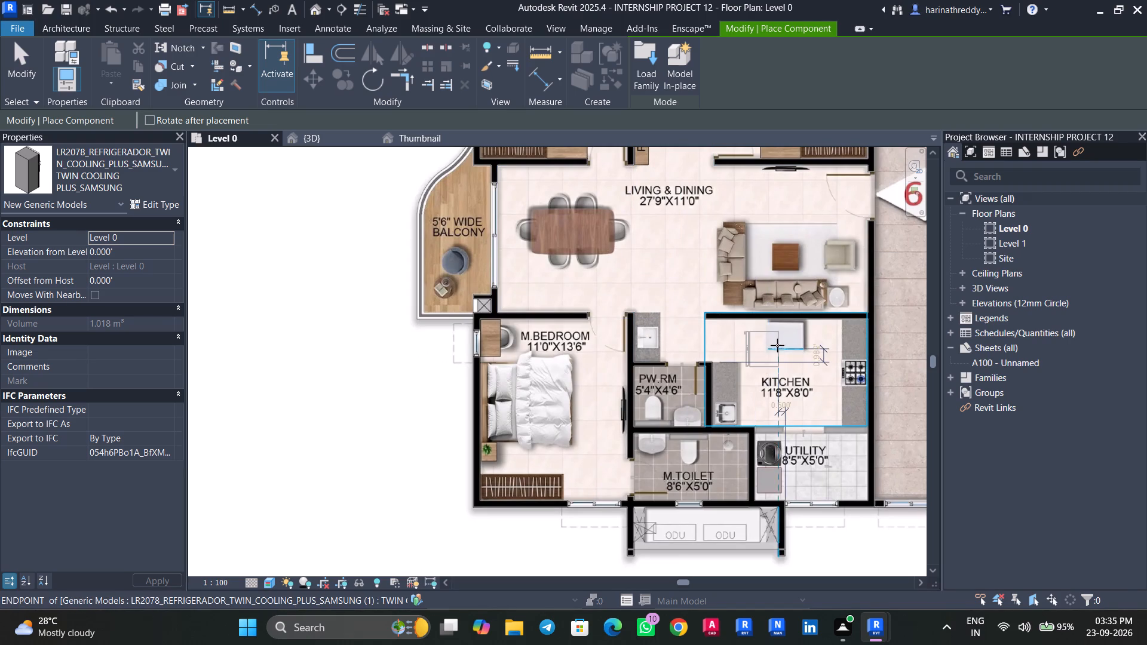
pyautogui.press('space')
pyautogui.press('space')
pyautogui.scroll(10, 783, 336)
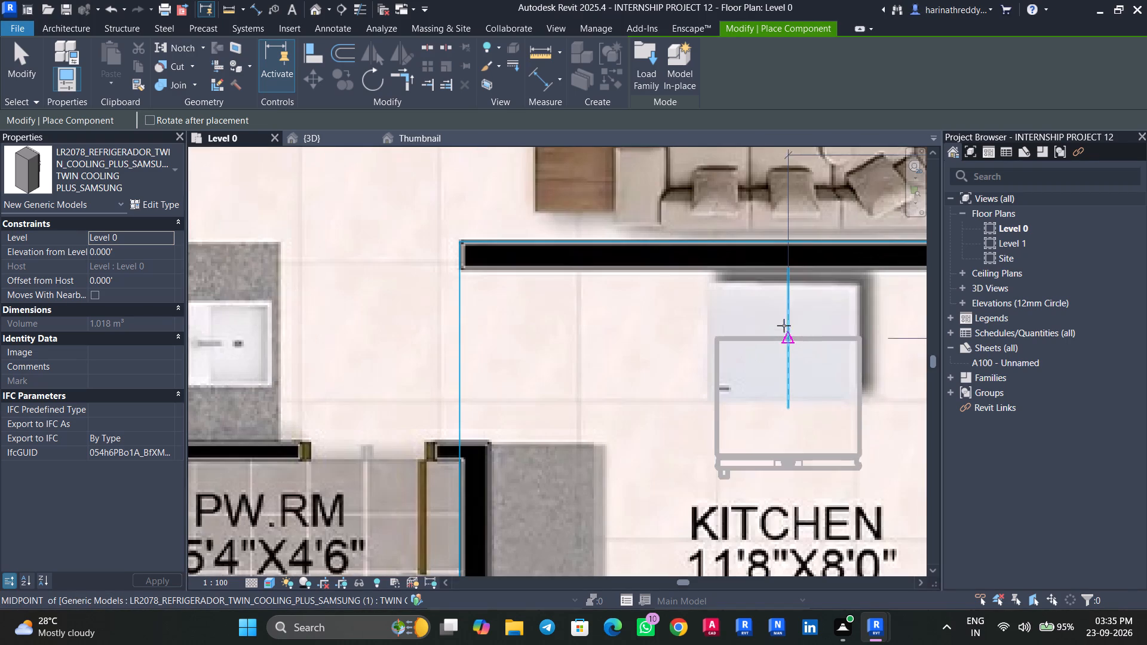
pyautogui.click(782, 284)
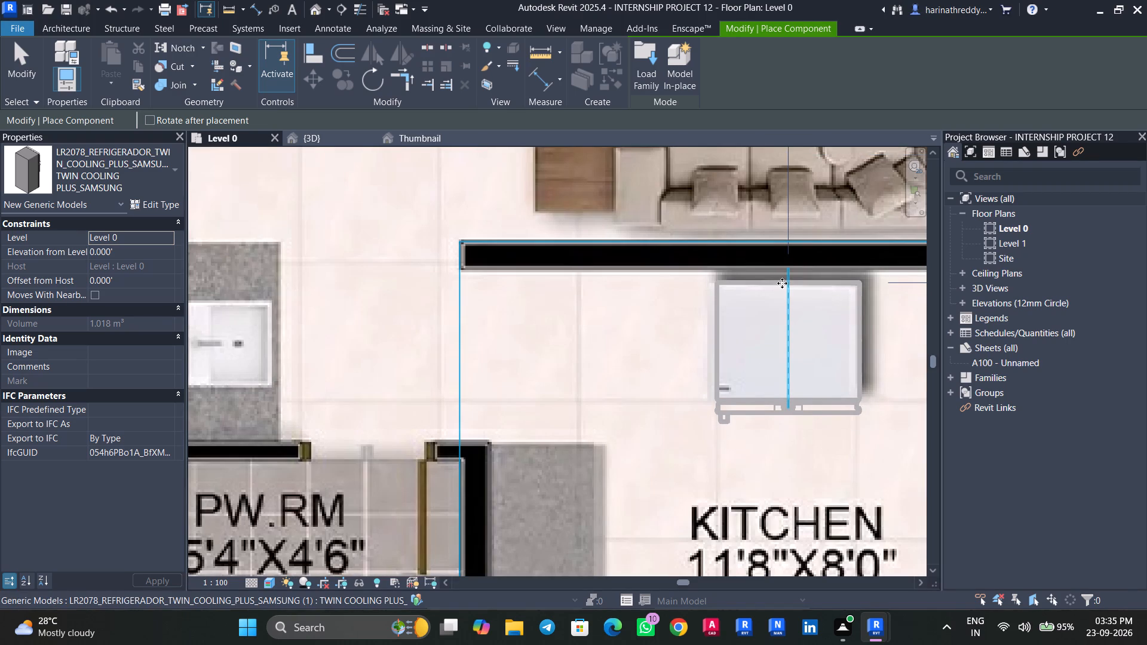
# End the refrigerator placement and review the 1292sft flat 5 on the Level 0 plan for furniture still missing.
pyautogui.scroll(-13, 782, 283)
pyautogui.scroll(1, 782, 283)
pyautogui.scroll(-7, 782, 283)
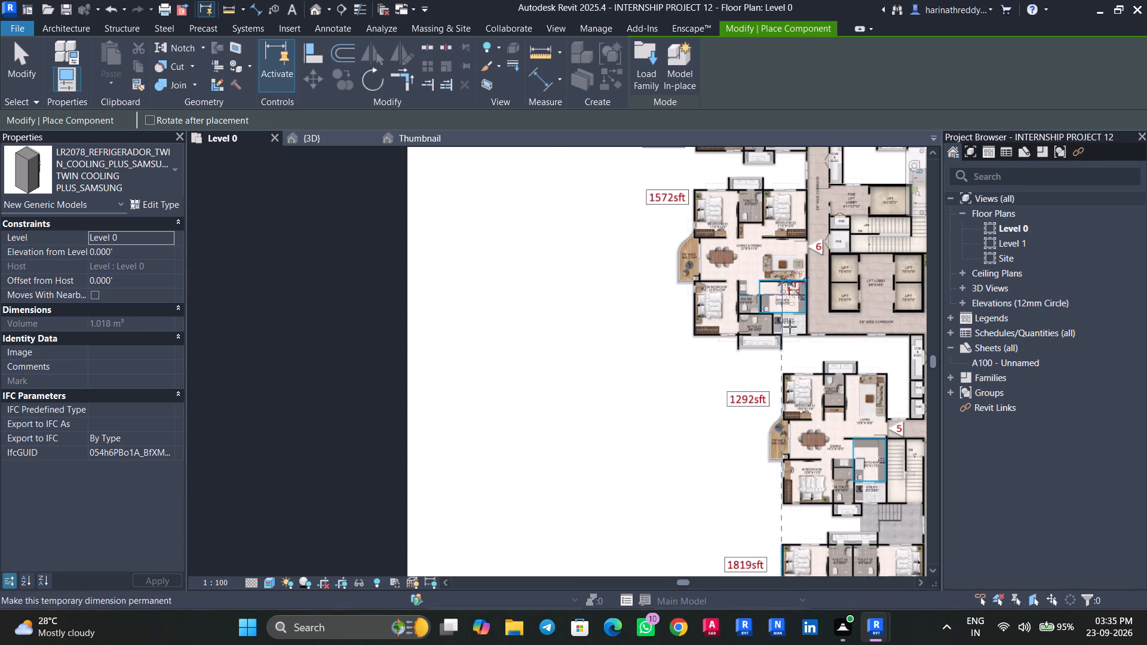
pyautogui.moveTo(820, 416); pyautogui.dragTo(726, 380, button='middle')
pyautogui.scroll(1, 762, 447)
pyautogui.scroll(-1, 762, 447)
pyautogui.scroll(8, 762, 447)
pyautogui.press('Escape')
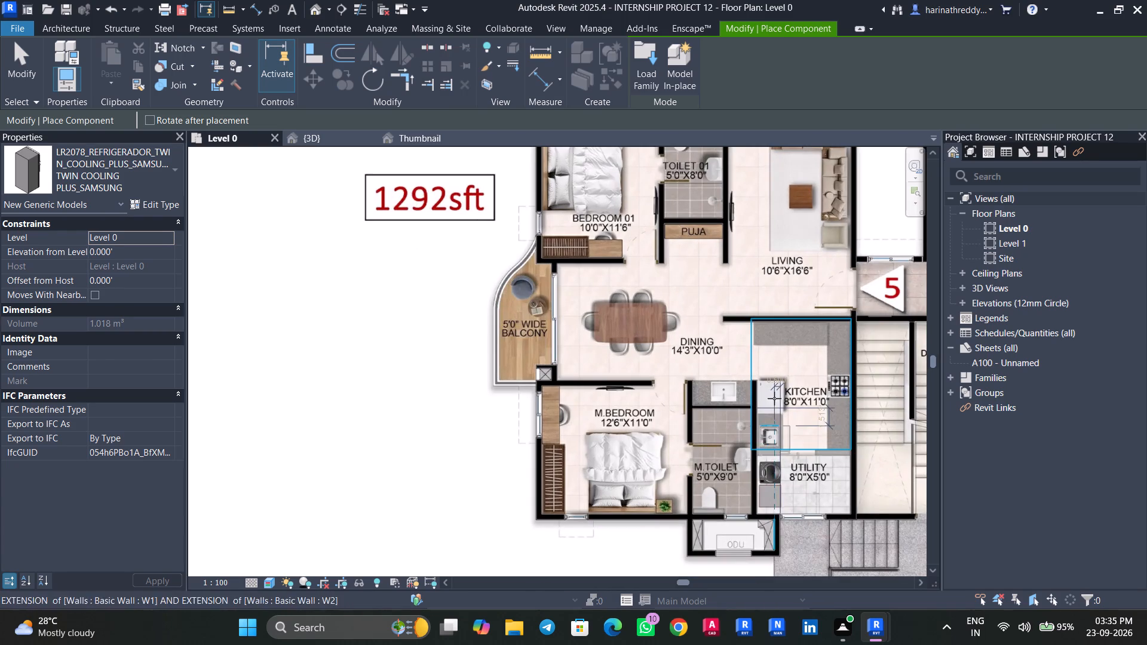
pyautogui.press('Escape')
pyautogui.press('Tab')
pyautogui.scroll(-8, 774, 395)
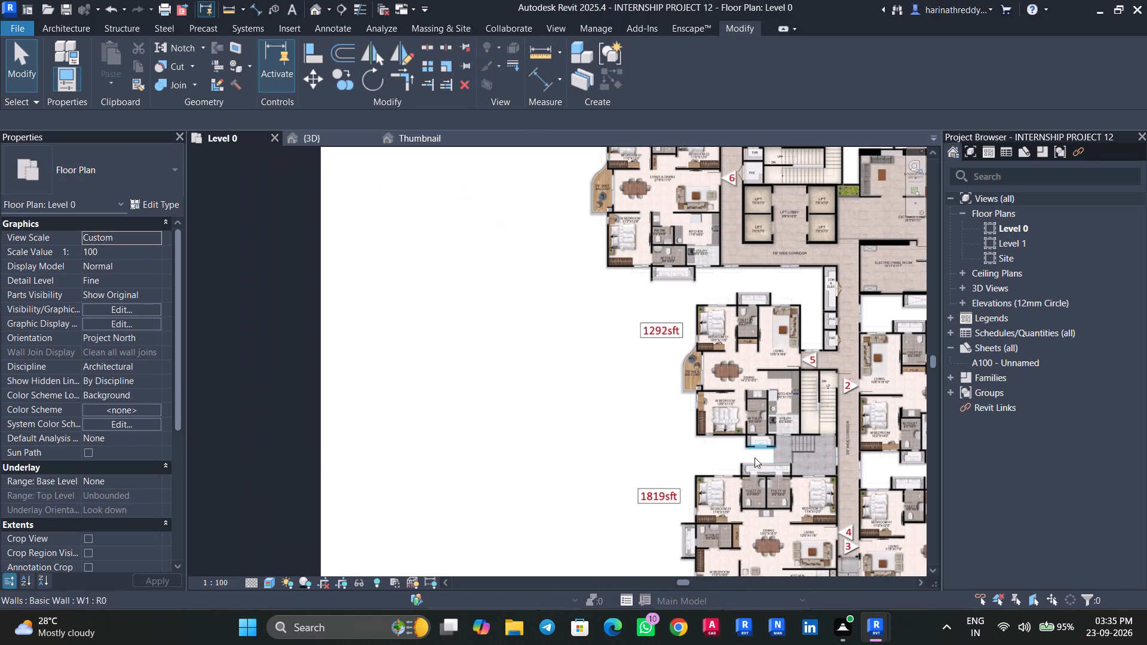
pyautogui.moveTo(729, 472); pyautogui.dragTo(661, 456, button='middle')
pyautogui.scroll(5, 716, 386)
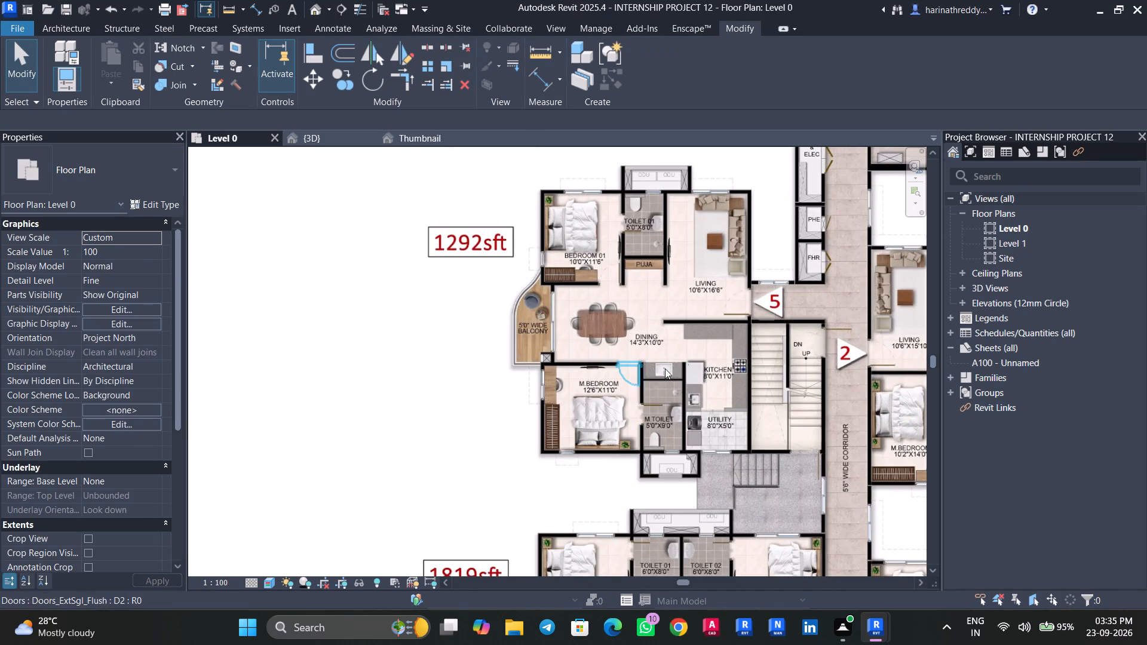
pyautogui.scroll(-8, 661, 432)
pyautogui.scroll(2, 596, 285)
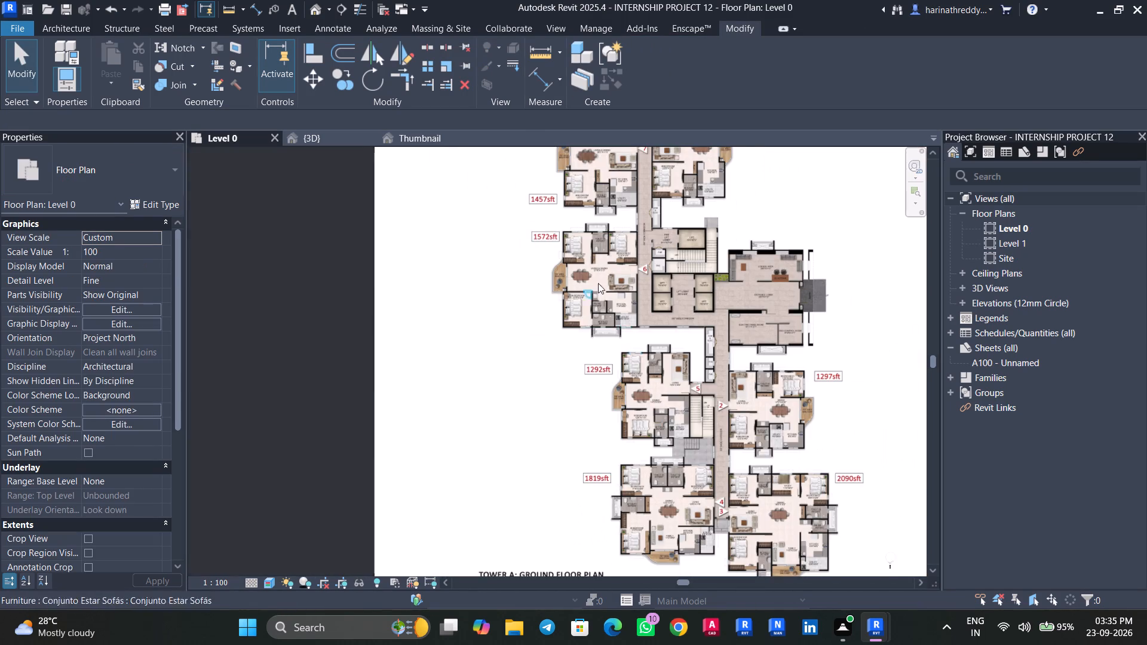
# Examine the rooms of the 1572sft flat 6, from the master bedroom to Bedroom 02, for furniture still missing.
pyautogui.scroll(7, 598, 283)
pyautogui.moveTo(601, 285); pyautogui.dragTo(599, 441, button='middle')
pyautogui.scroll(1, 599, 441)
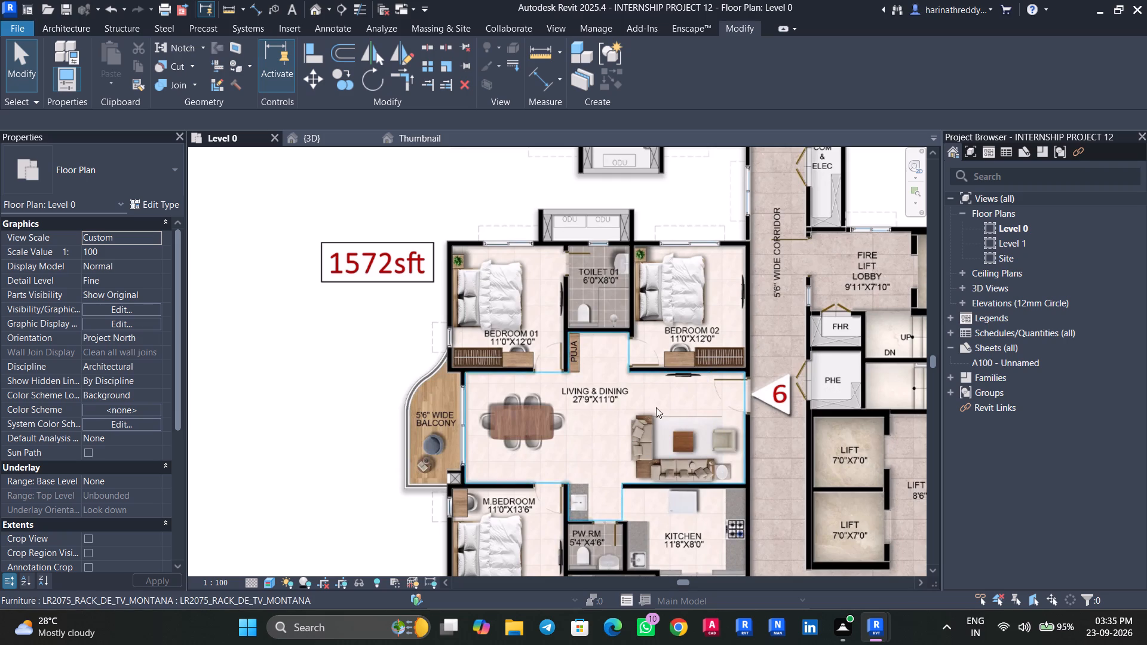
pyautogui.moveTo(585, 453); pyautogui.dragTo(625, 350, button='middle')
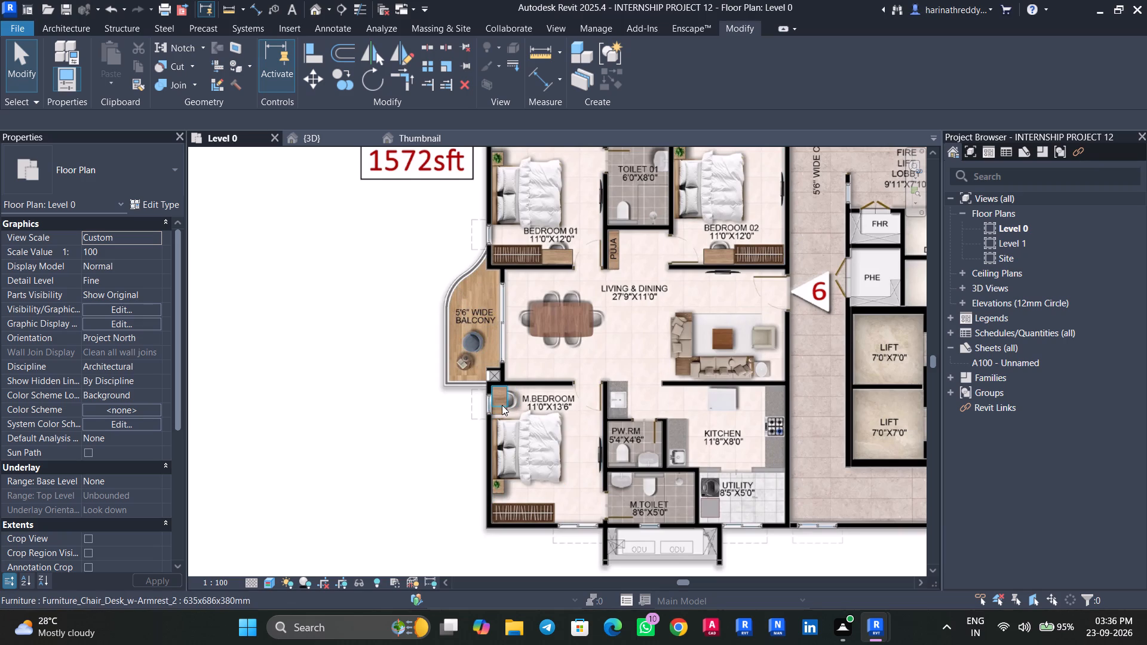
pyautogui.moveTo(432, 497); pyautogui.dragTo(408, 465, button='middle')
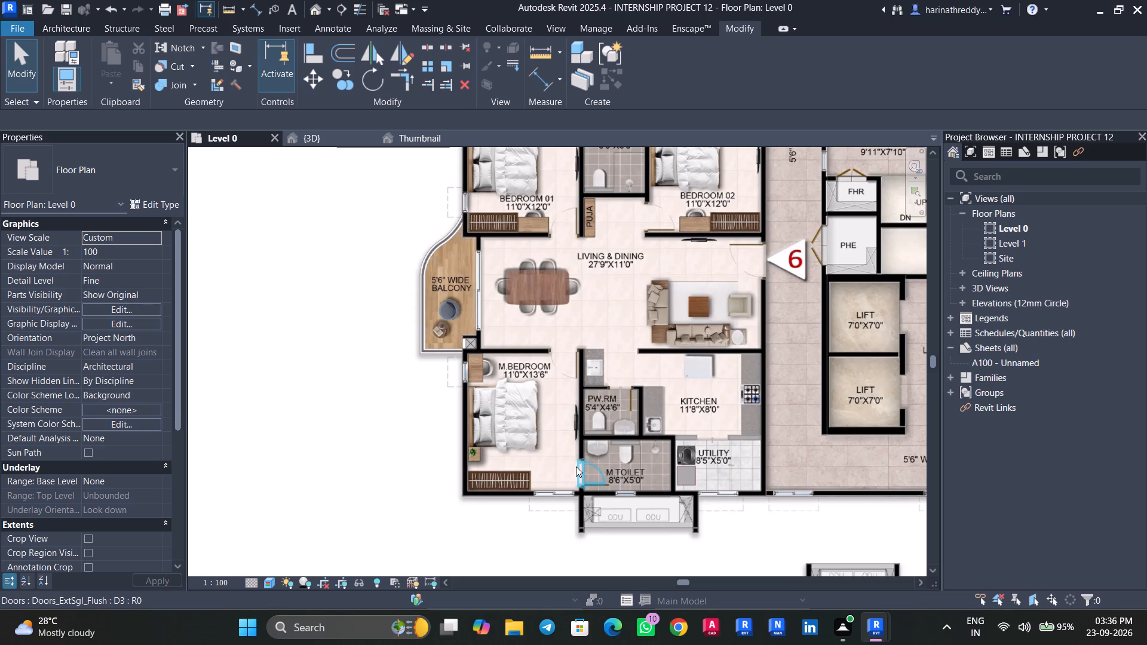
pyautogui.scroll(-1, 576, 466)
pyautogui.moveTo(575, 466); pyautogui.dragTo(522, 457, button='middle')
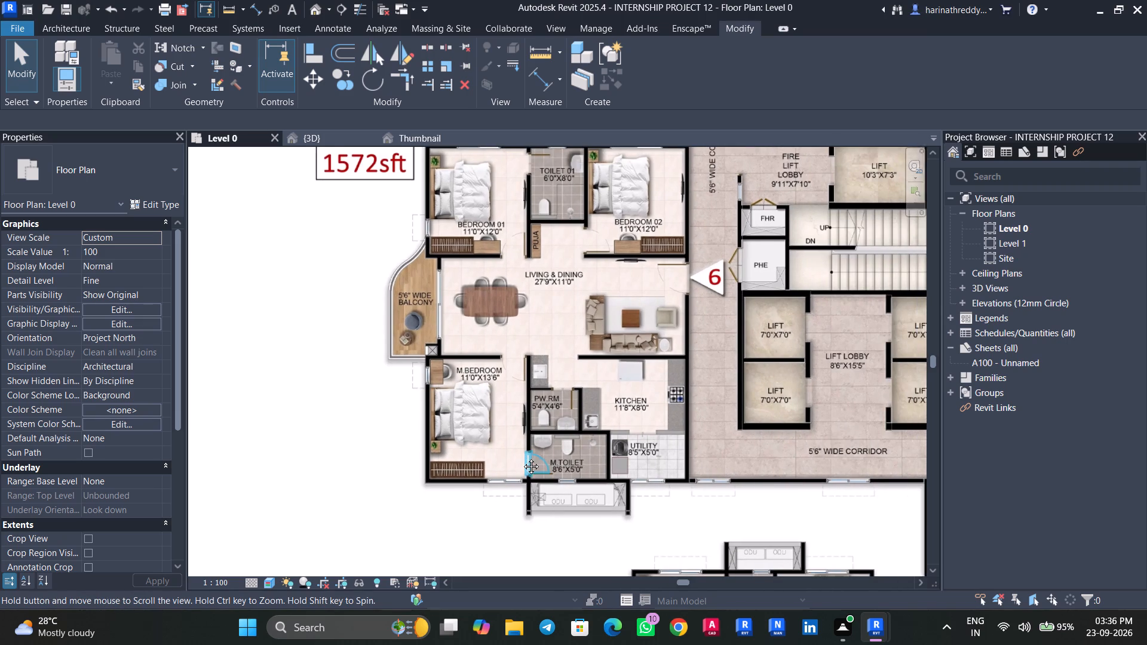
pyautogui.moveTo(522, 457); pyautogui.dragTo(513, 458, button='middle')
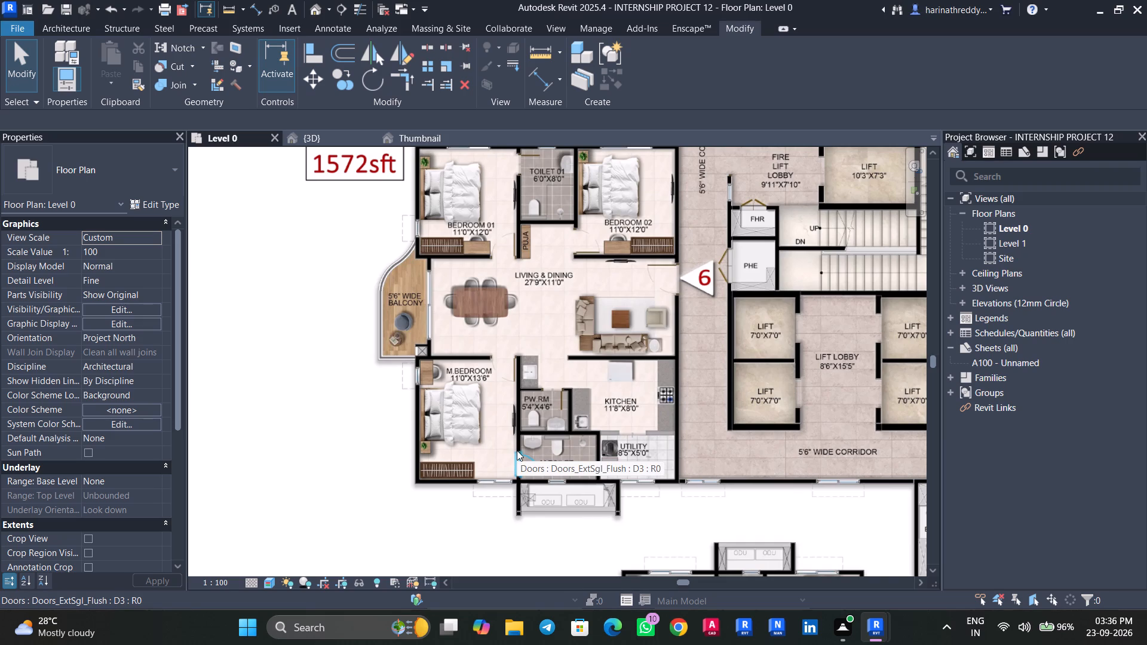
pyautogui.scroll(4, 554, 442)
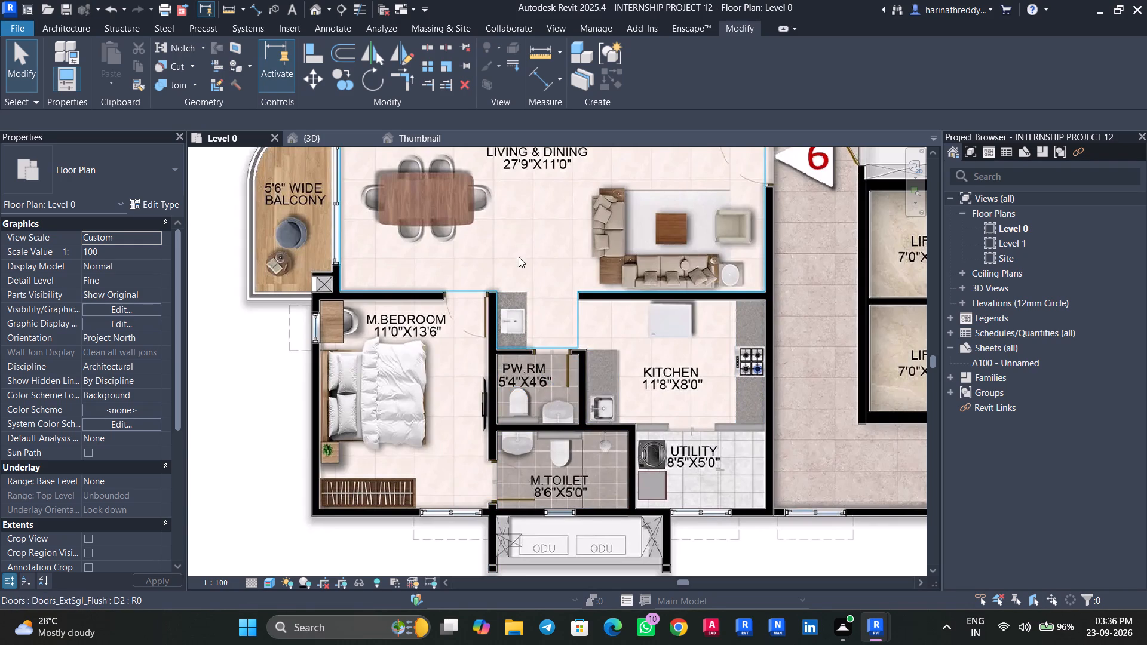
pyautogui.moveTo(528, 256); pyautogui.dragTo(564, 383, button='middle')
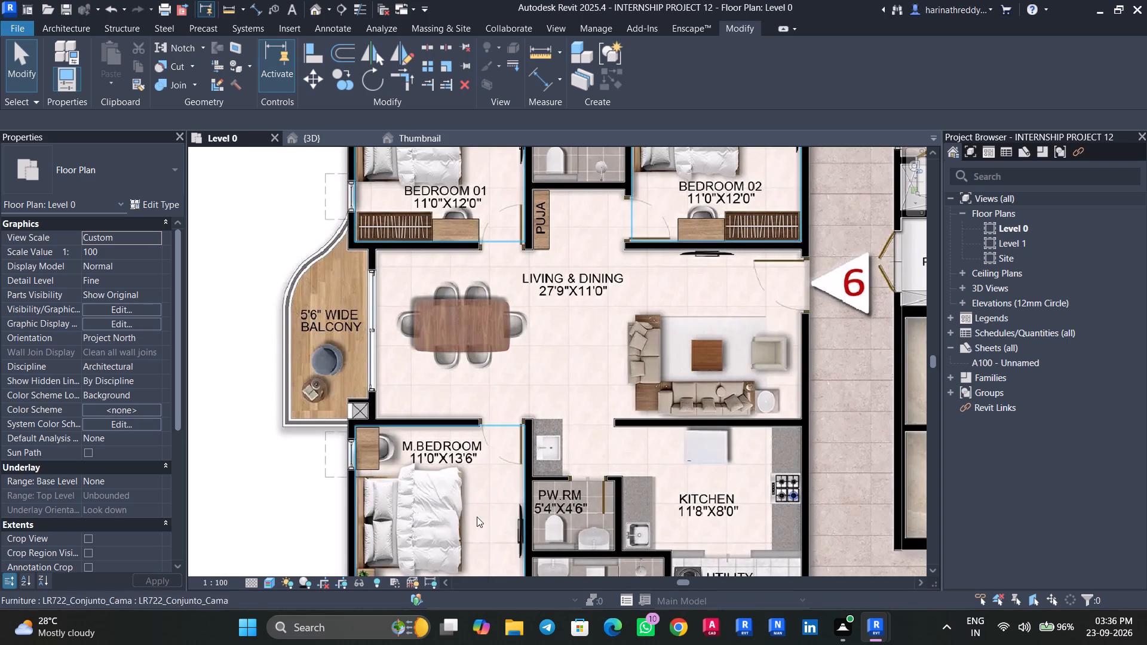
pyautogui.moveTo(479, 529); pyautogui.dragTo(494, 400, button='middle')
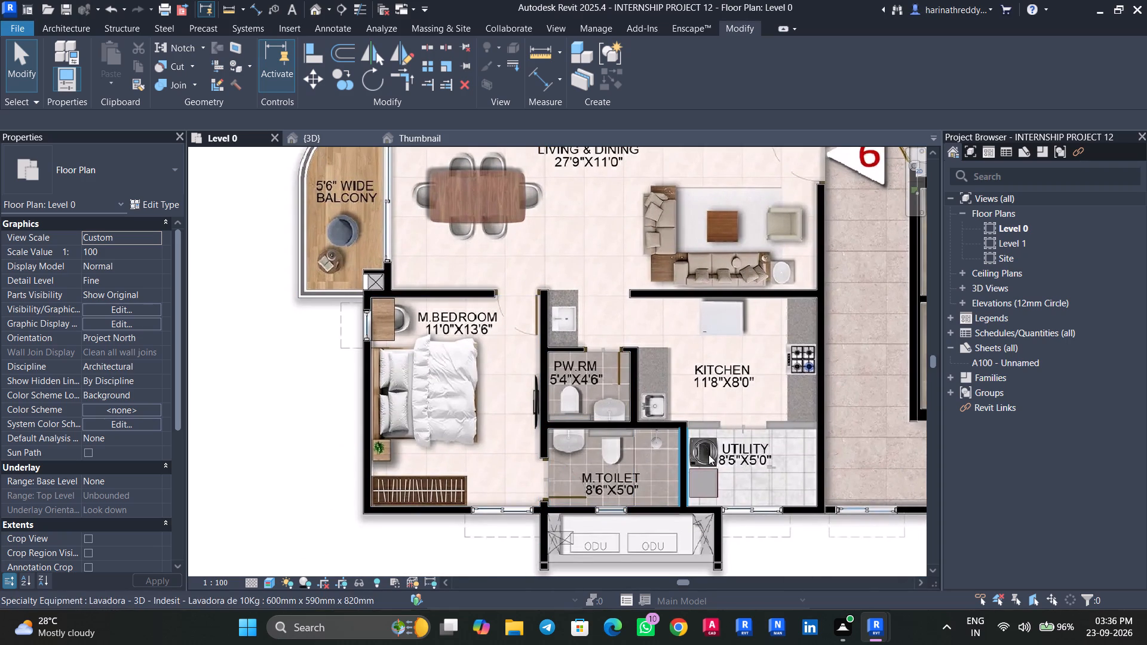
pyautogui.scroll(-3, 739, 486)
pyautogui.moveTo(746, 469); pyautogui.dragTo(625, 521, button='middle')
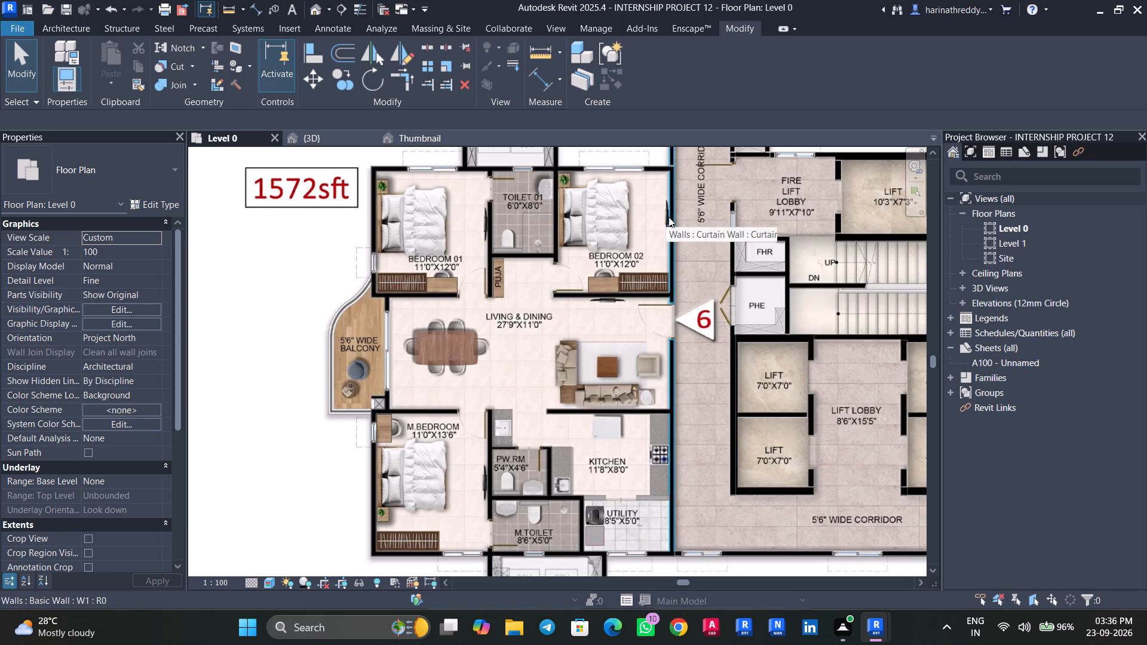
pyautogui.scroll(3, 669, 217)
pyautogui.press('Tab')
pyautogui.press('Tab')
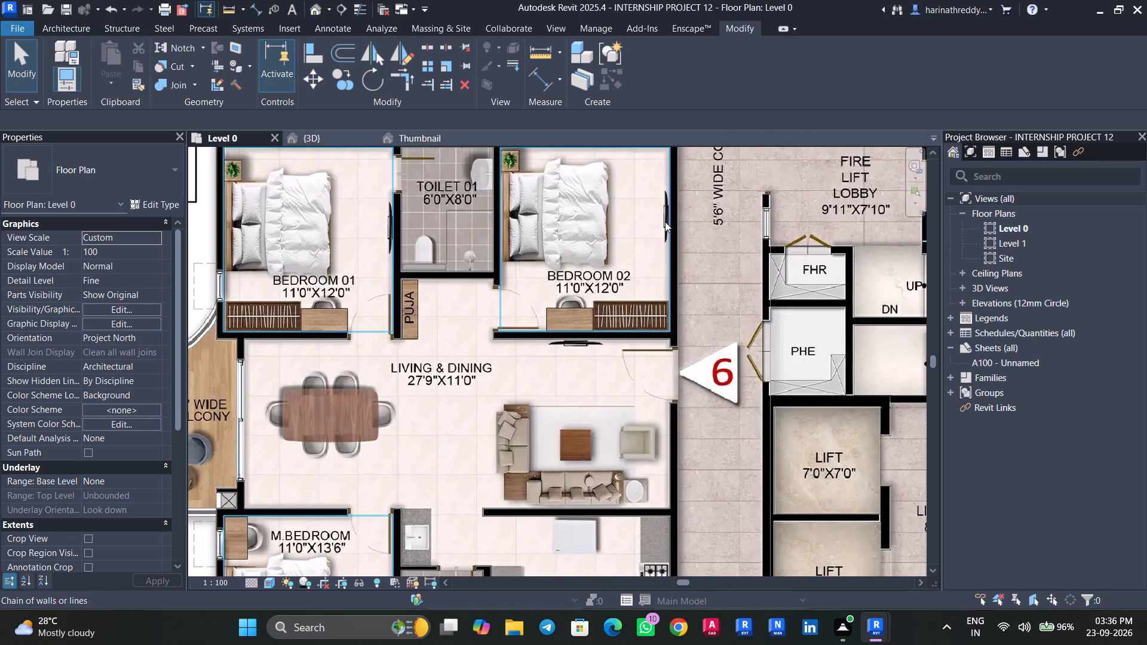
pyautogui.press('Tab')
pyautogui.press('Tab')
pyautogui.moveTo(617, 293); pyautogui.dragTo(622, 395, button='middle')
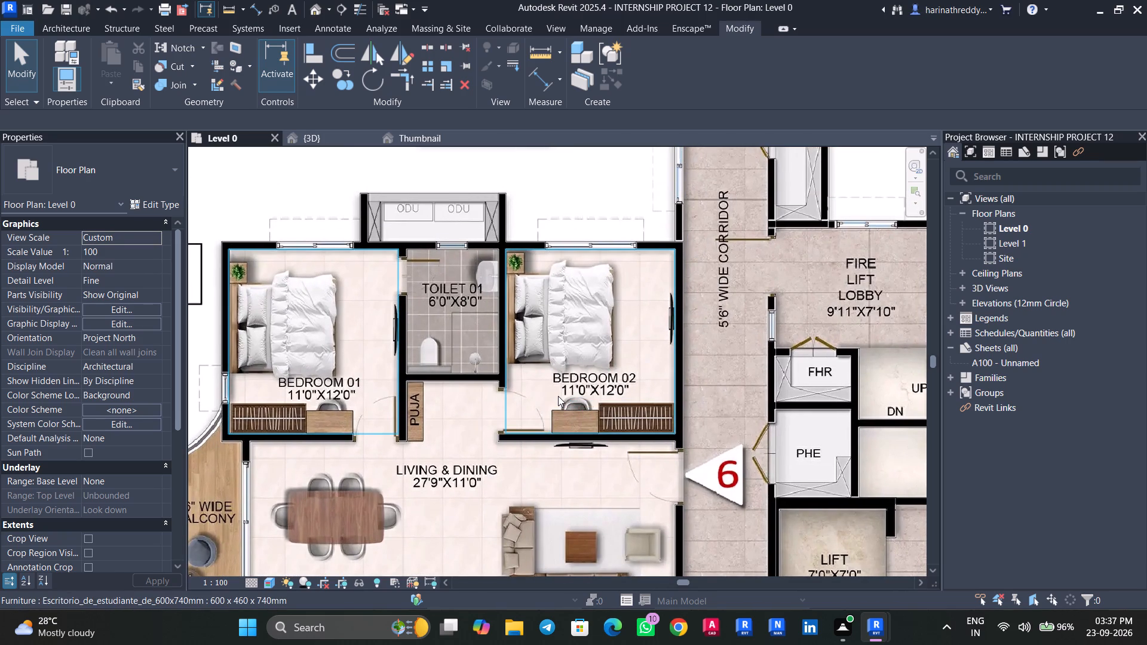
# Place a Furniture_Chair_Desk_w-Armrest_2 chair, 635x686x380mm, at the desk in Bedroom 02 of the 1572sft flat 6, rotated to match the plan image.
pyautogui.press('c')
pyautogui.press('m')
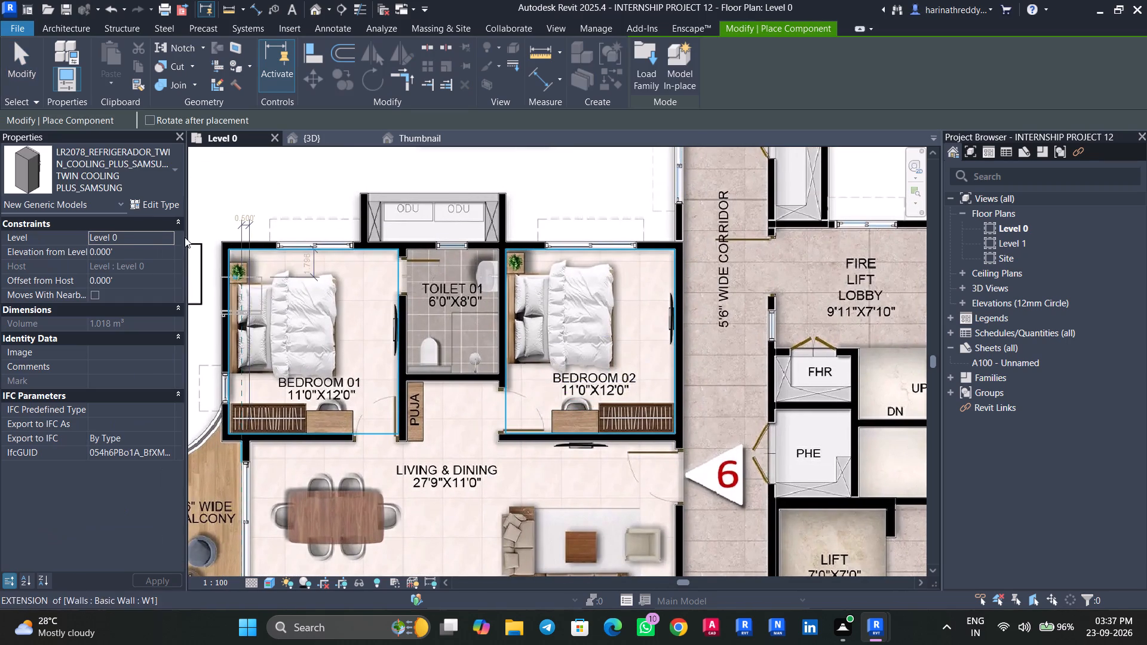
pyautogui.click(96, 182)
pyautogui.scroll(6, 76, 380)
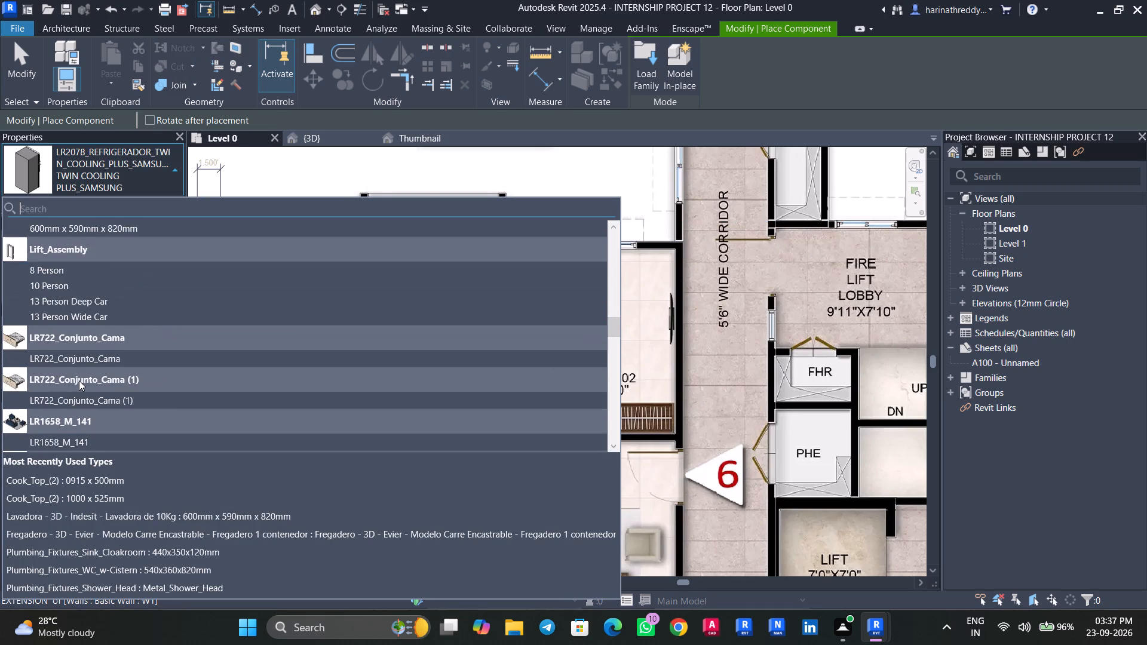
pyautogui.scroll(-2, 79, 380)
pyautogui.scroll(9, 79, 380)
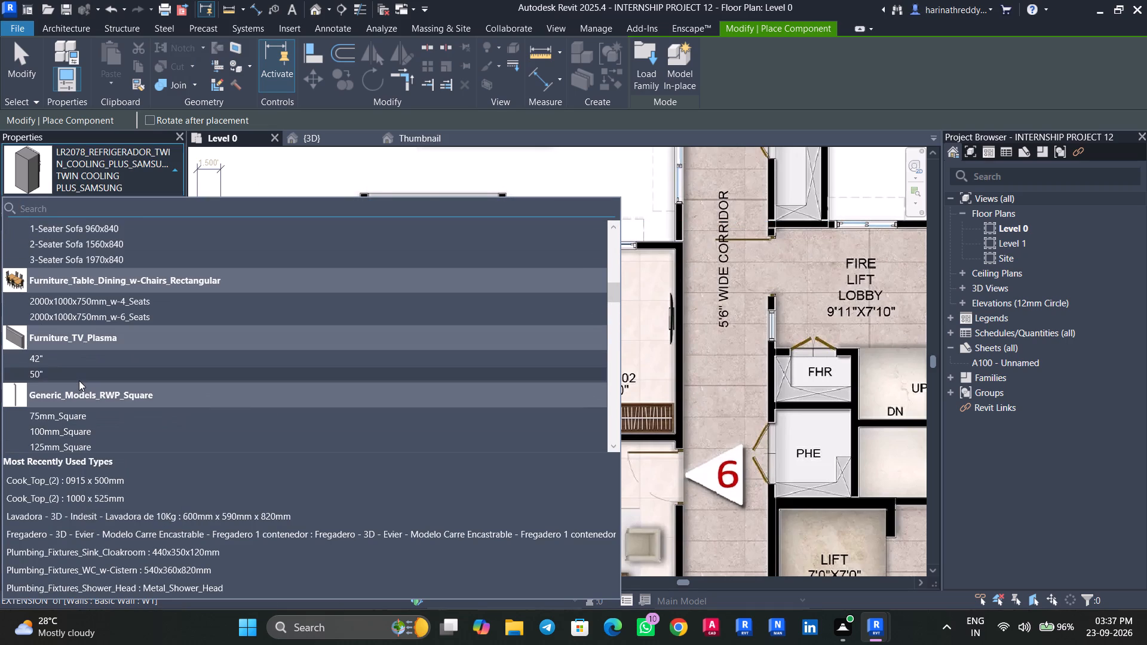
pyautogui.scroll(9, 79, 380)
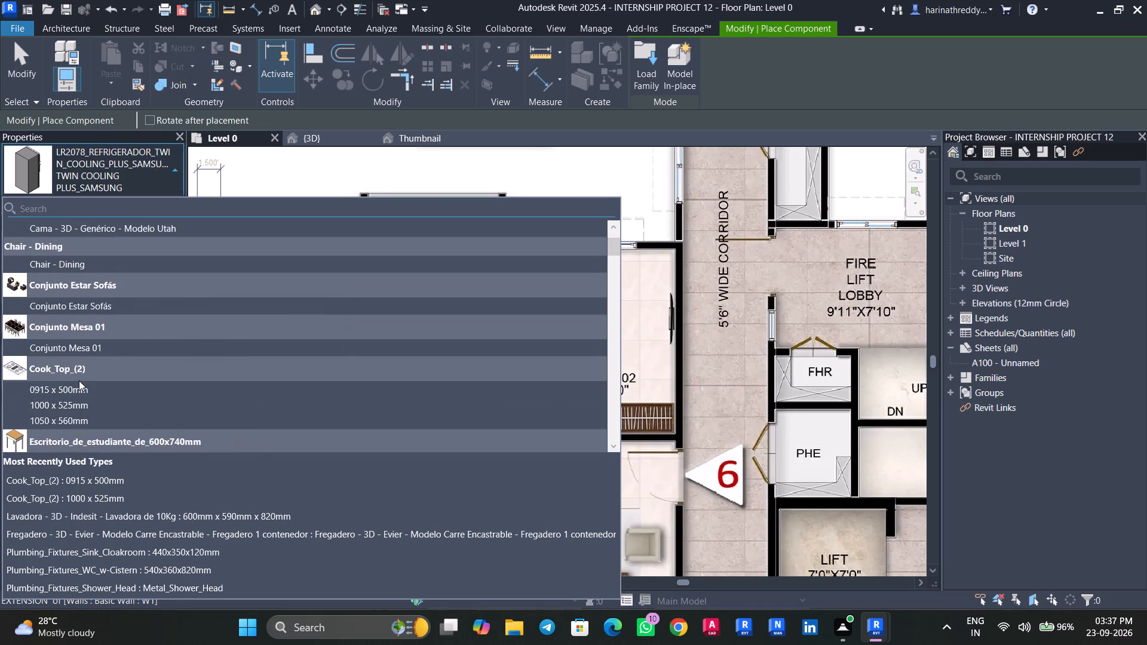
pyautogui.scroll(7, 79, 380)
pyautogui.scroll(-8, 79, 380)
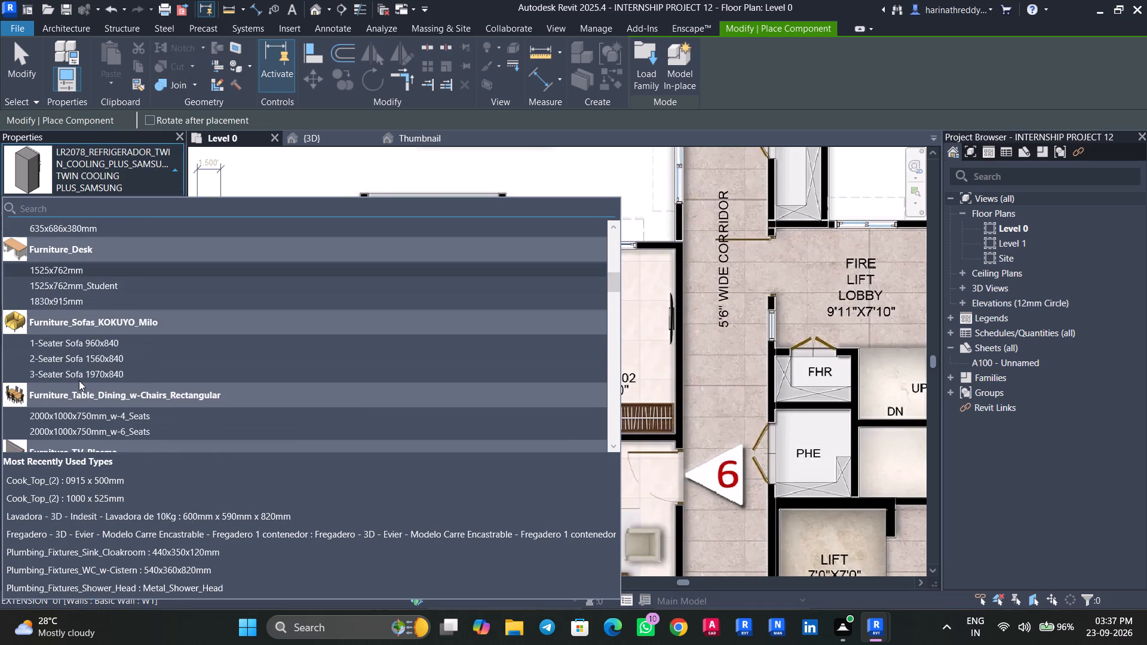
pyautogui.scroll(2, 79, 380)
pyautogui.click(72, 342)
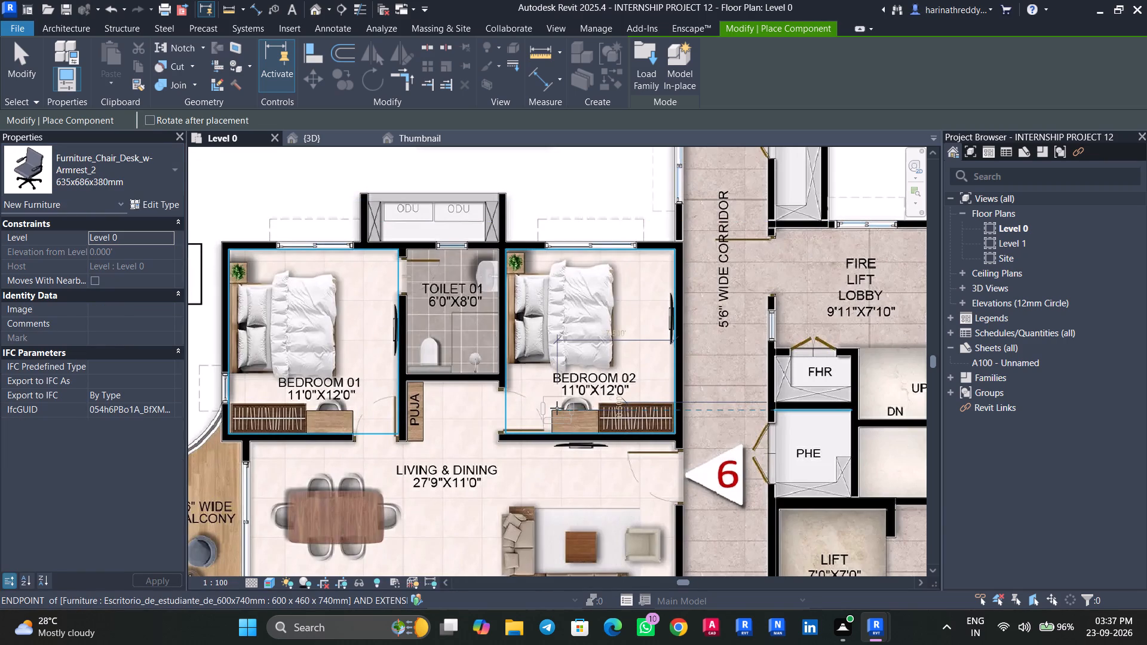
pyautogui.press('space')
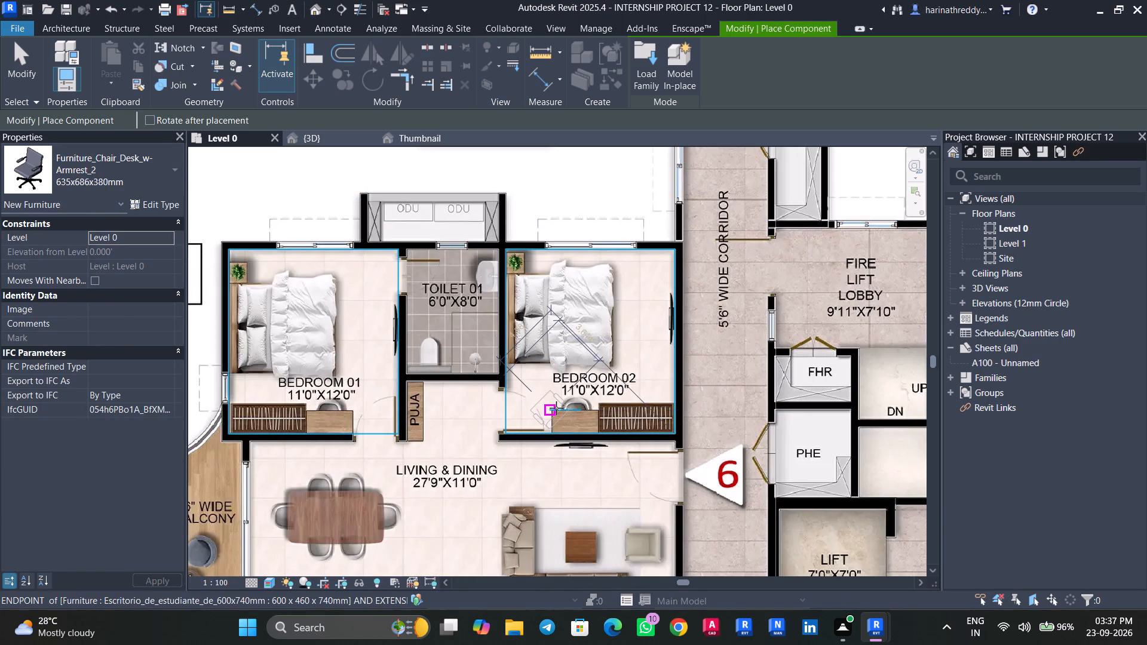
pyautogui.press('space')
pyautogui.press('space')
pyautogui.press('space')
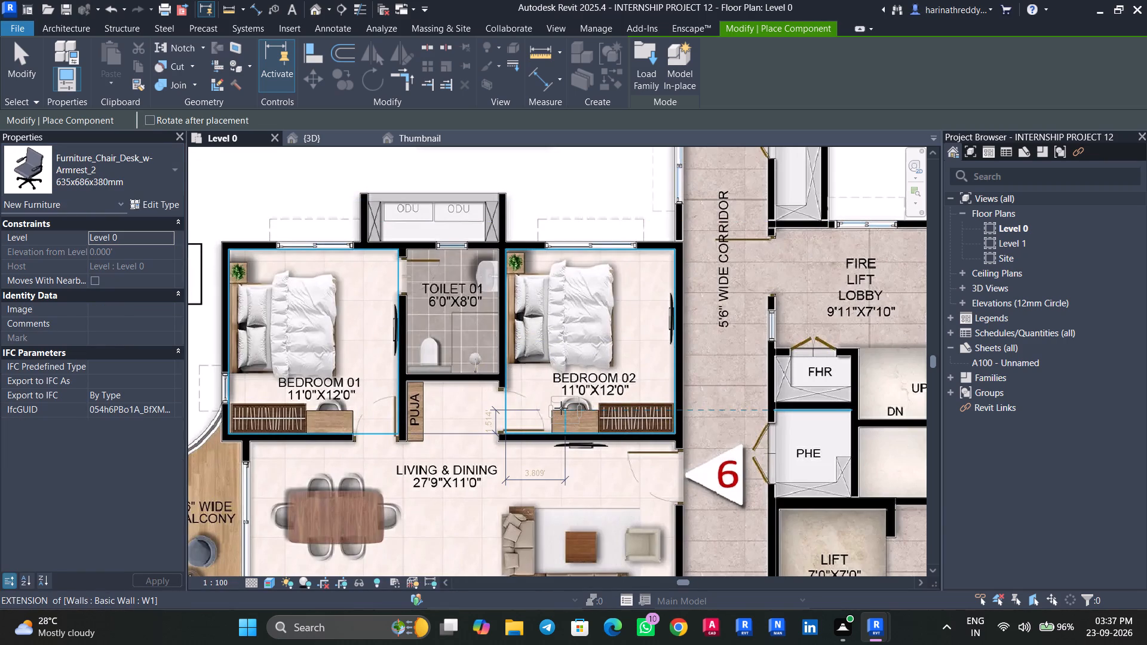
pyautogui.click(559, 408)
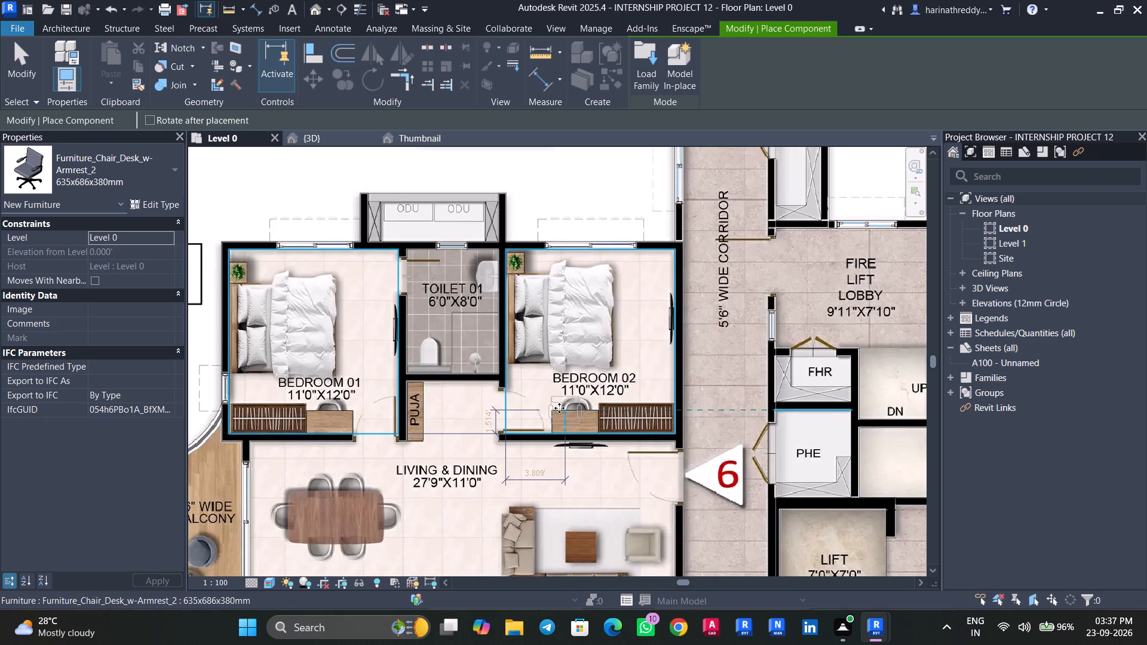
# Place a 42" Furniture_TV_Plasma at 4' elevation on the corridor-side wall of flat 6's Bedroom 02, rotated to lie along the wall.
pyautogui.click(146, 178)
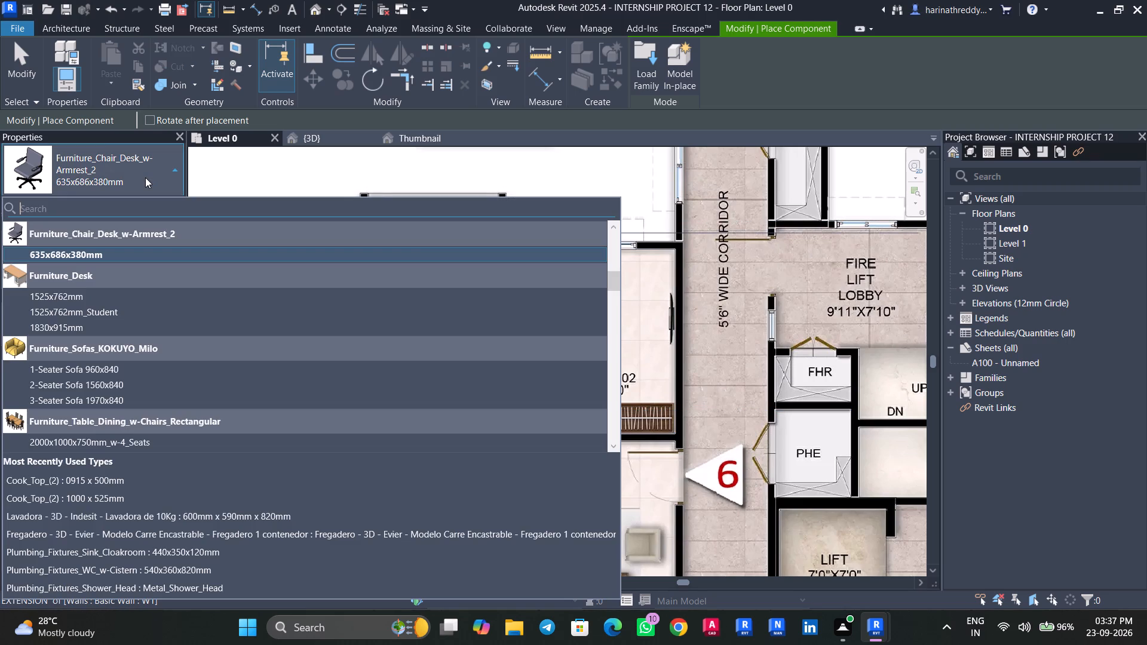
pyautogui.scroll(4, 109, 337)
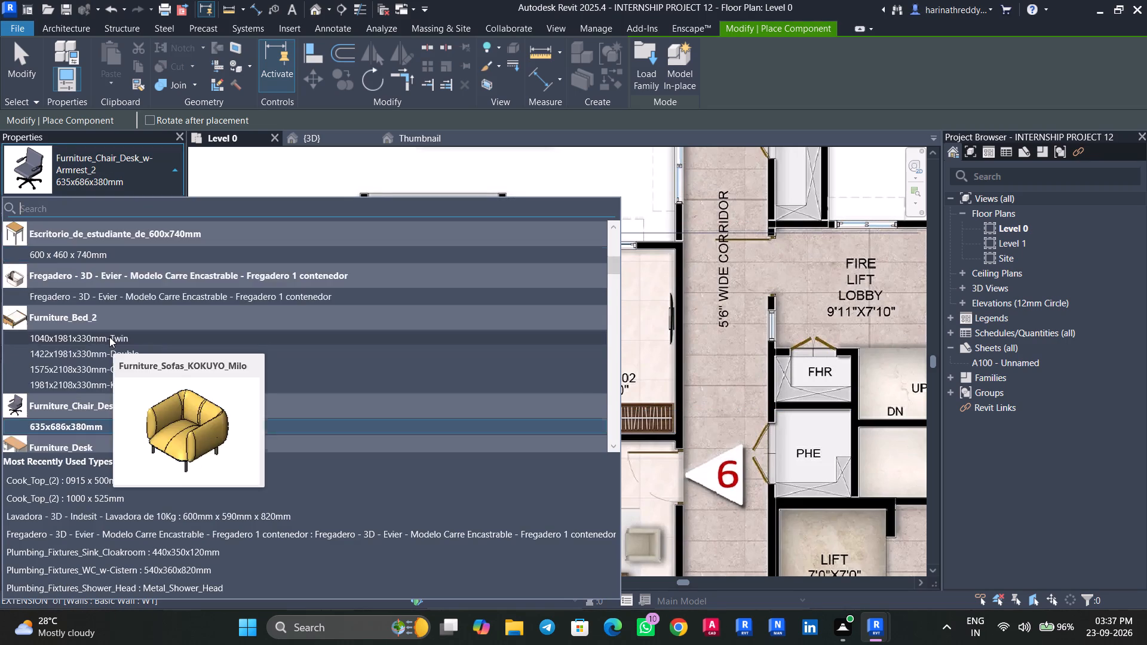
pyautogui.scroll(11, 108, 338)
pyautogui.scroll(-7, 108, 342)
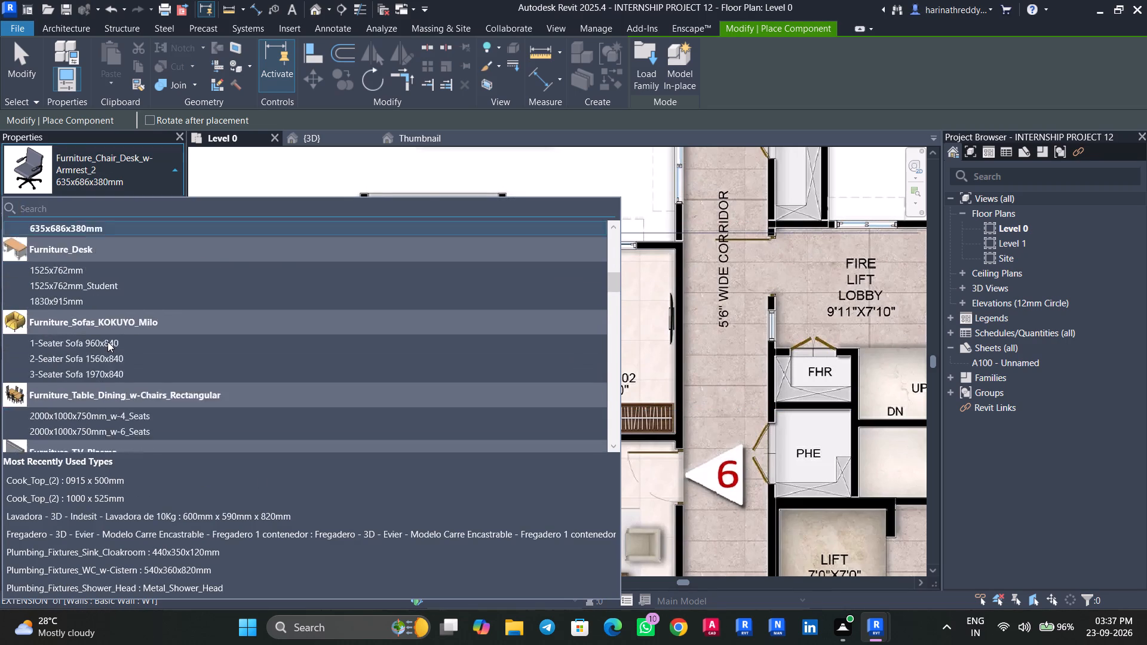
pyautogui.scroll(-6, 108, 342)
pyautogui.scroll(3, 100, 322)
pyautogui.click(84, 358)
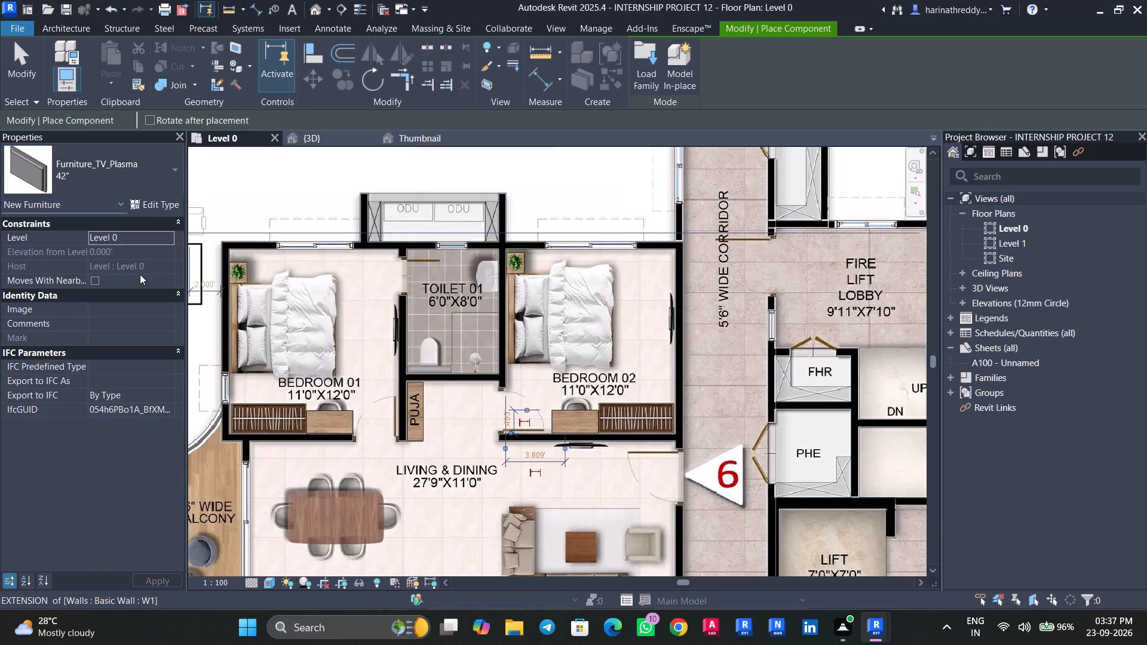
pyautogui.click(143, 248)
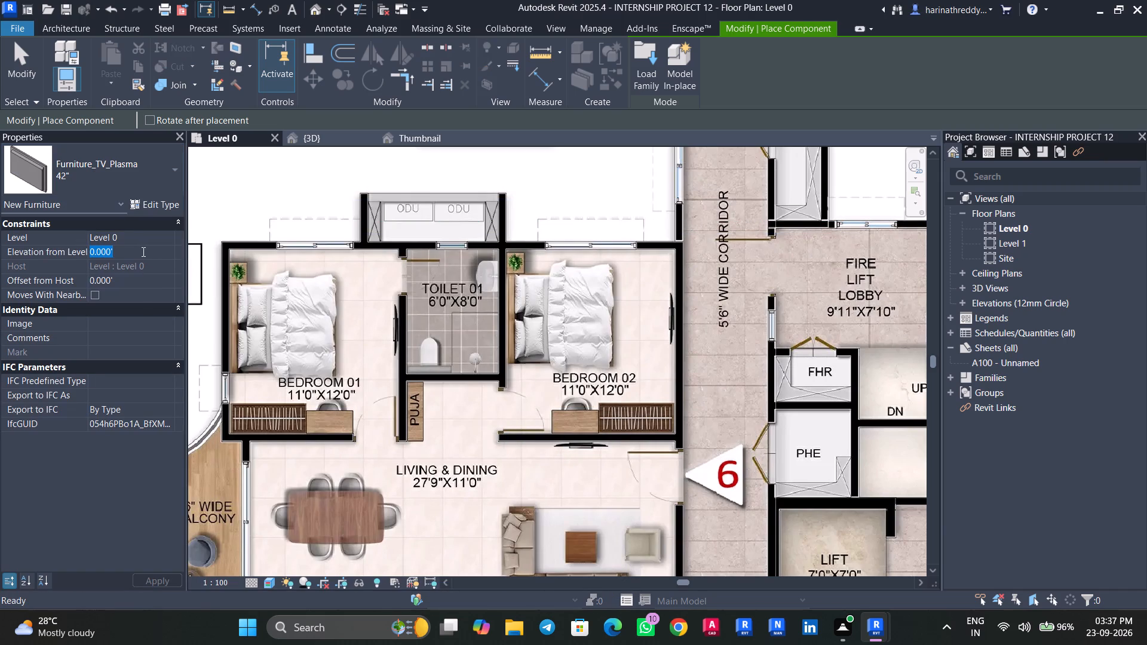
pyautogui.press('4')
pyautogui.press("'")
pyautogui.press('Return')
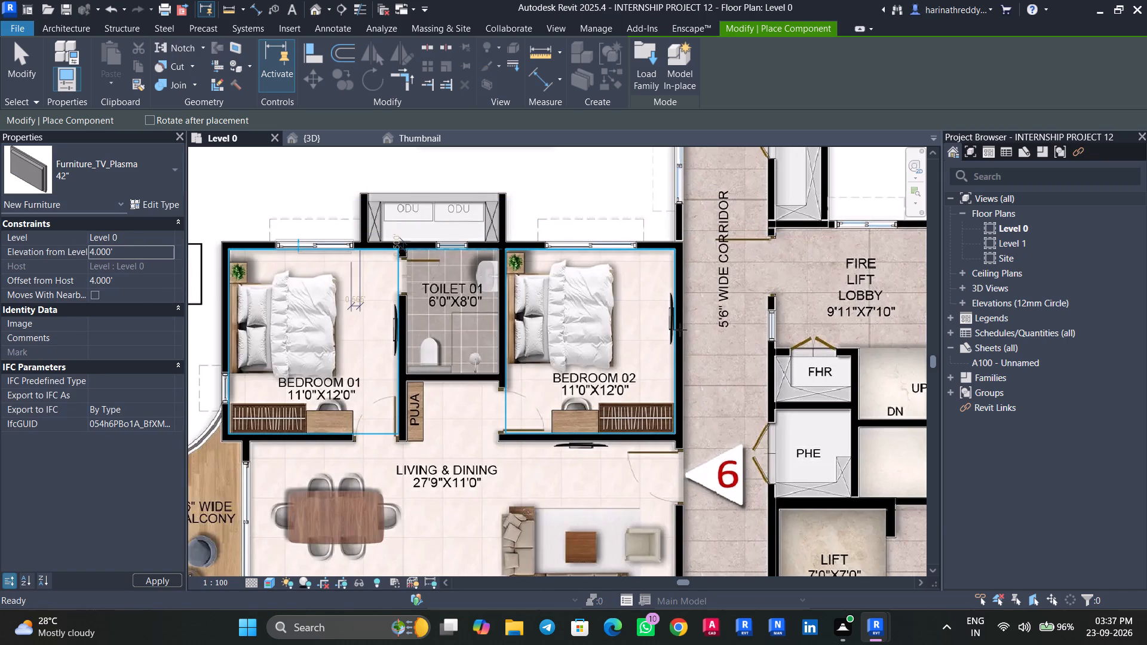
pyautogui.press('space')
pyautogui.press('space')
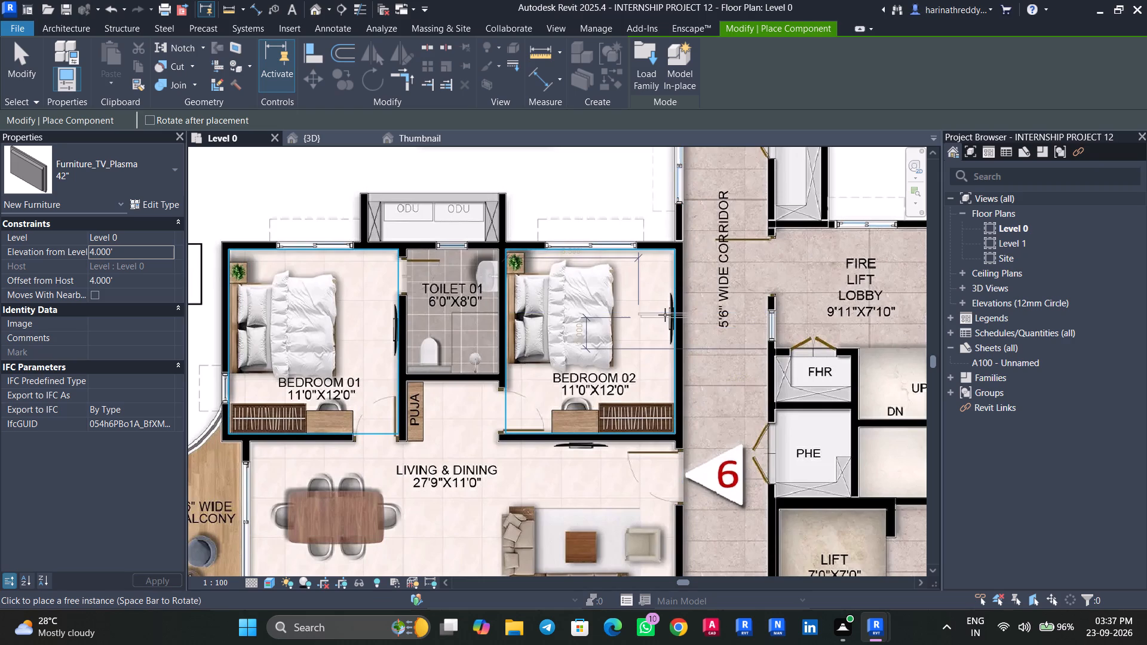
pyautogui.press('space')
pyautogui.scroll(10, 665, 315)
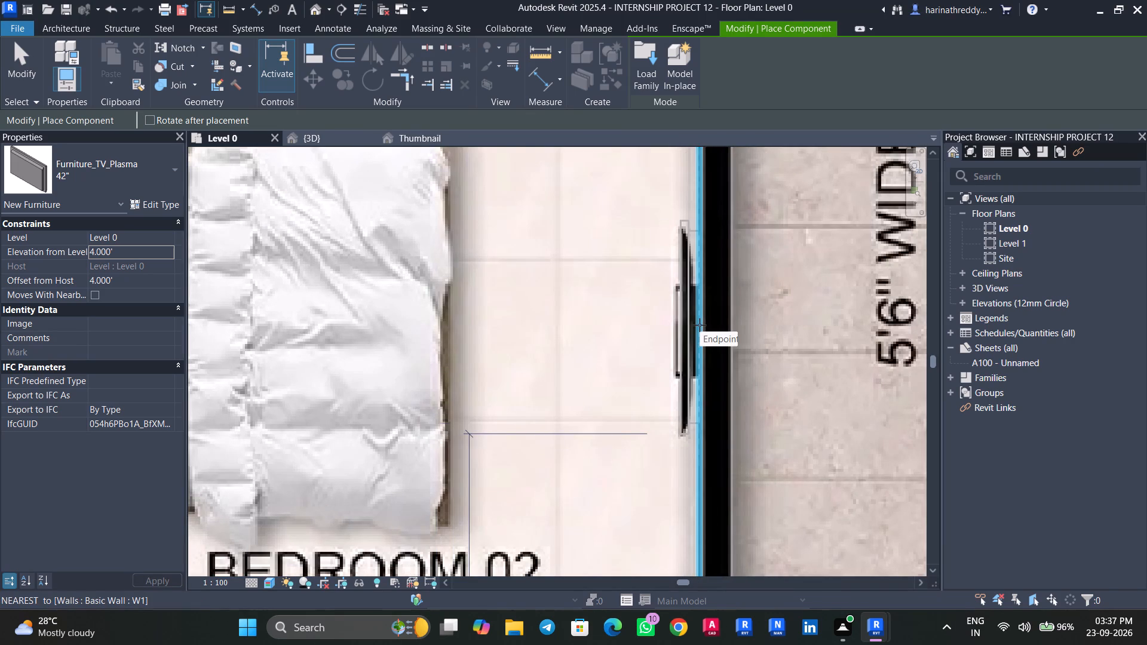
pyautogui.click(700, 325)
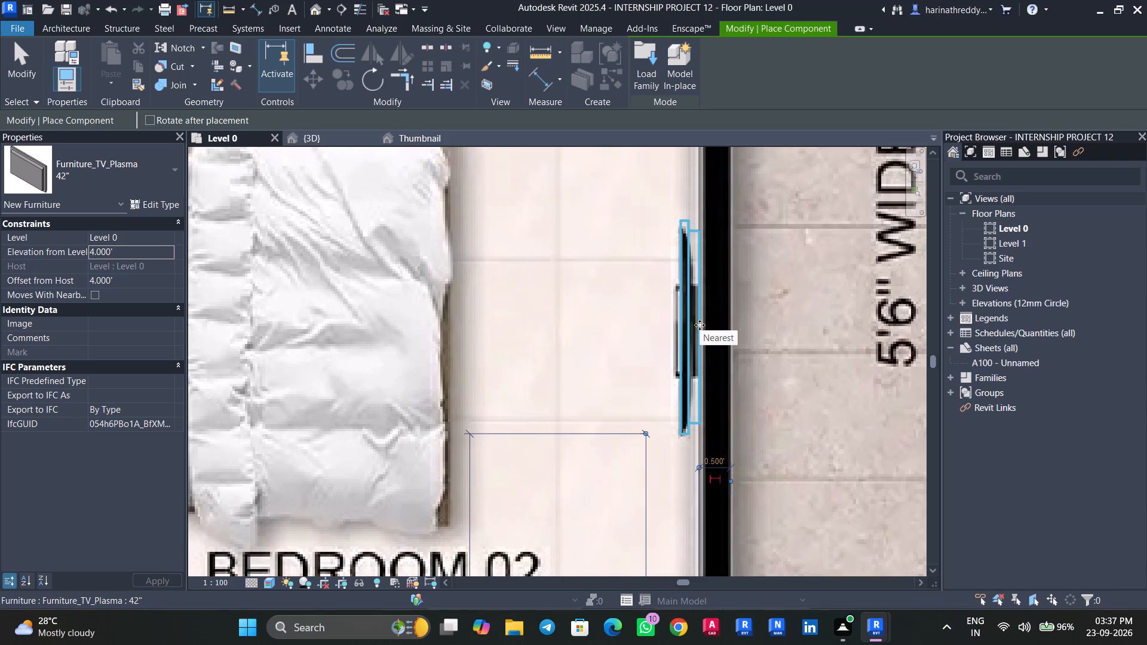
pyautogui.press('Escape')
pyautogui.press('Escape')
pyautogui.press('Escape')
pyautogui.press('Escape')
pyautogui.press('Escape')
pyautogui.scroll(-10, 622, 345)
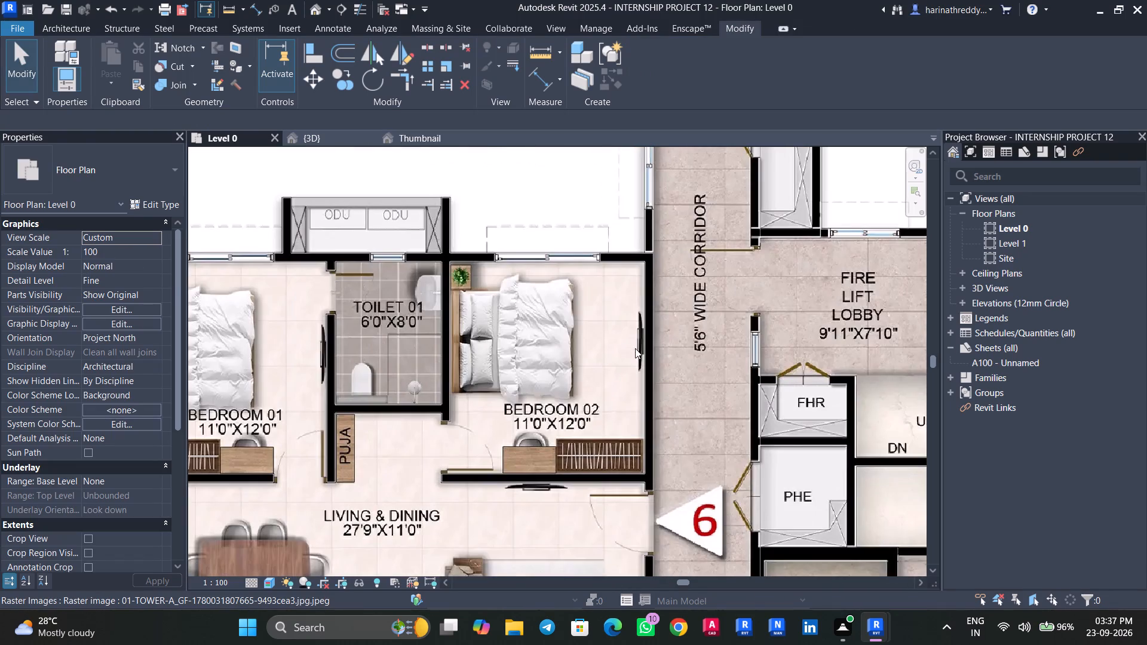
# Examine the bedrooms, living area, kitchen and master bedroom of the 1572sft flat 6 for furniture still missing.
pyautogui.press('Tab')
pyautogui.press('Tab')
pyautogui.press('Tab')
pyautogui.scroll(-2, 596, 361)
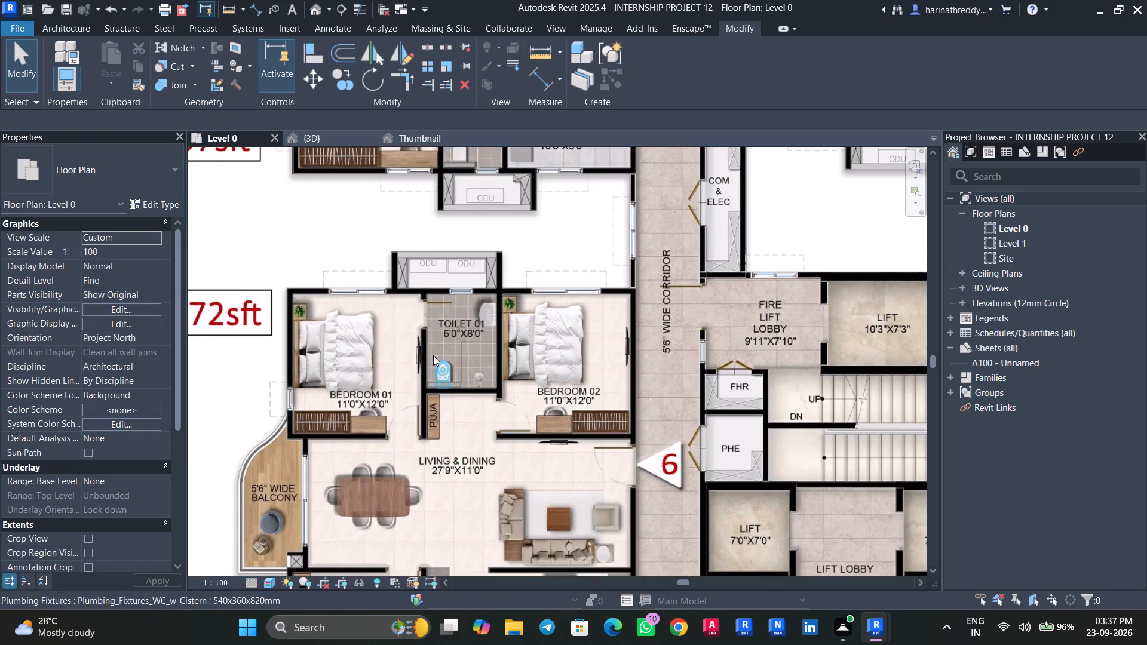
pyautogui.scroll(4, 414, 354)
pyautogui.scroll(-8, 402, 385)
pyautogui.moveTo(430, 463); pyautogui.dragTo(438, 446, button='middle')
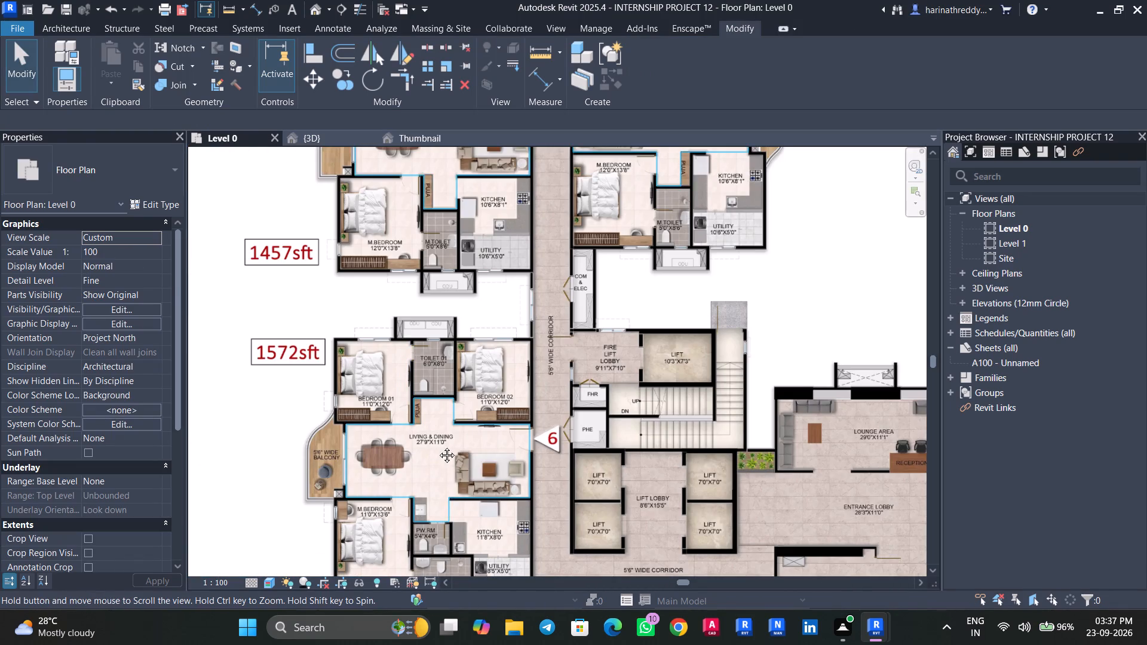
pyautogui.moveTo(438, 446); pyautogui.dragTo(462, 340, button='middle')
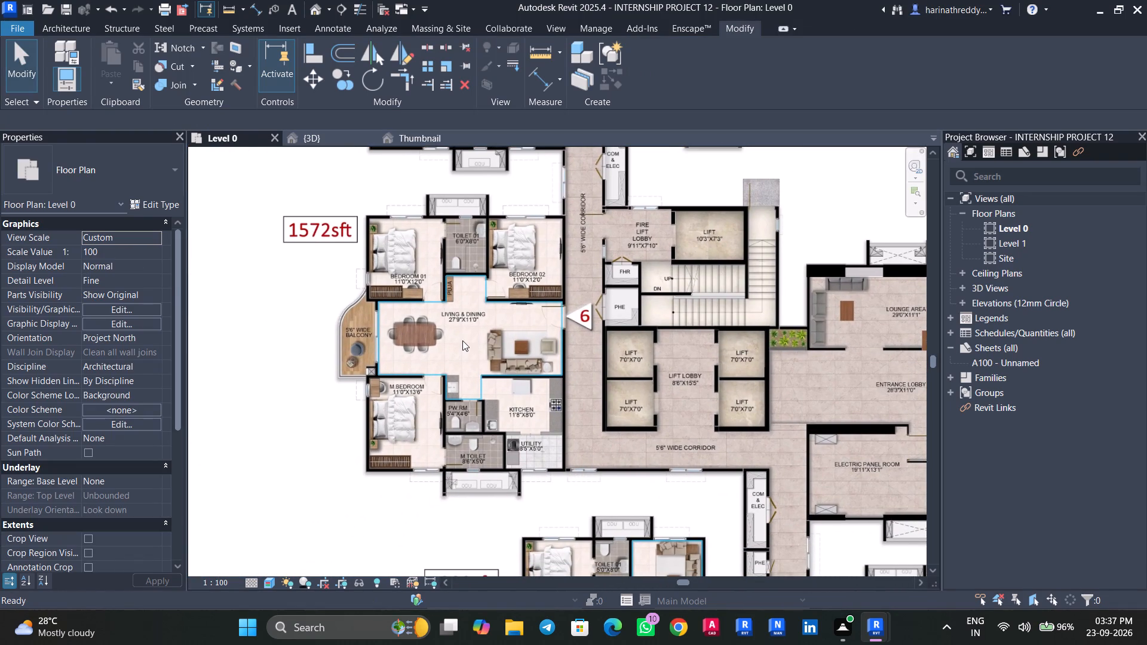
pyautogui.moveTo(421, 445); pyautogui.dragTo(398, 385, button='middle')
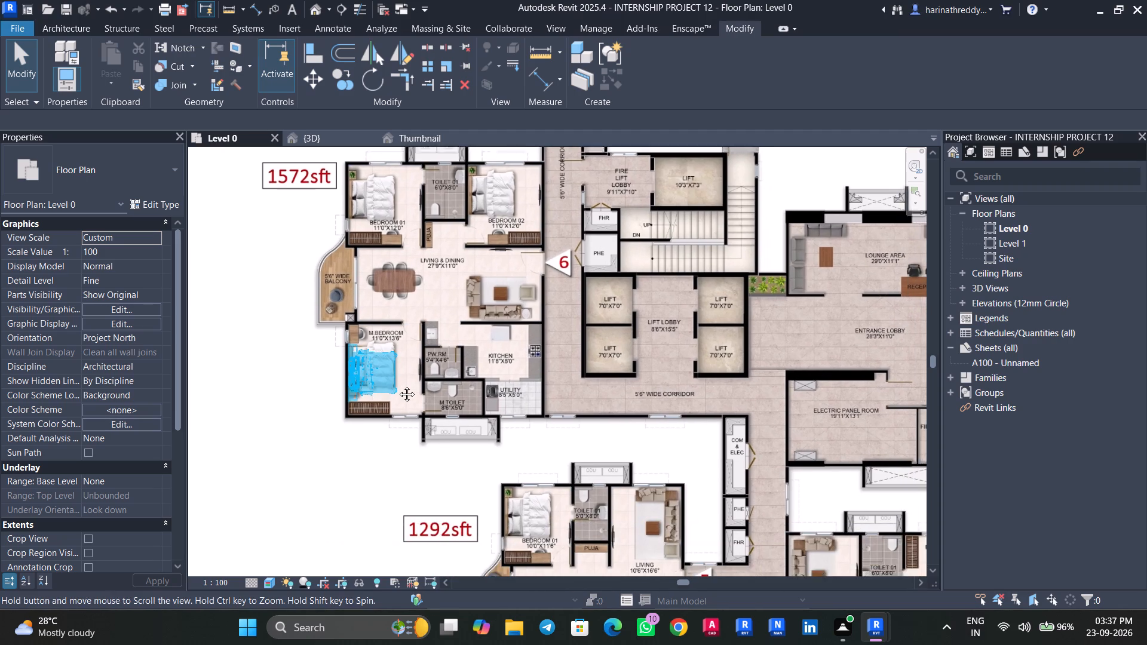
pyautogui.moveTo(398, 385); pyautogui.dragTo(386, 342, button='middle')
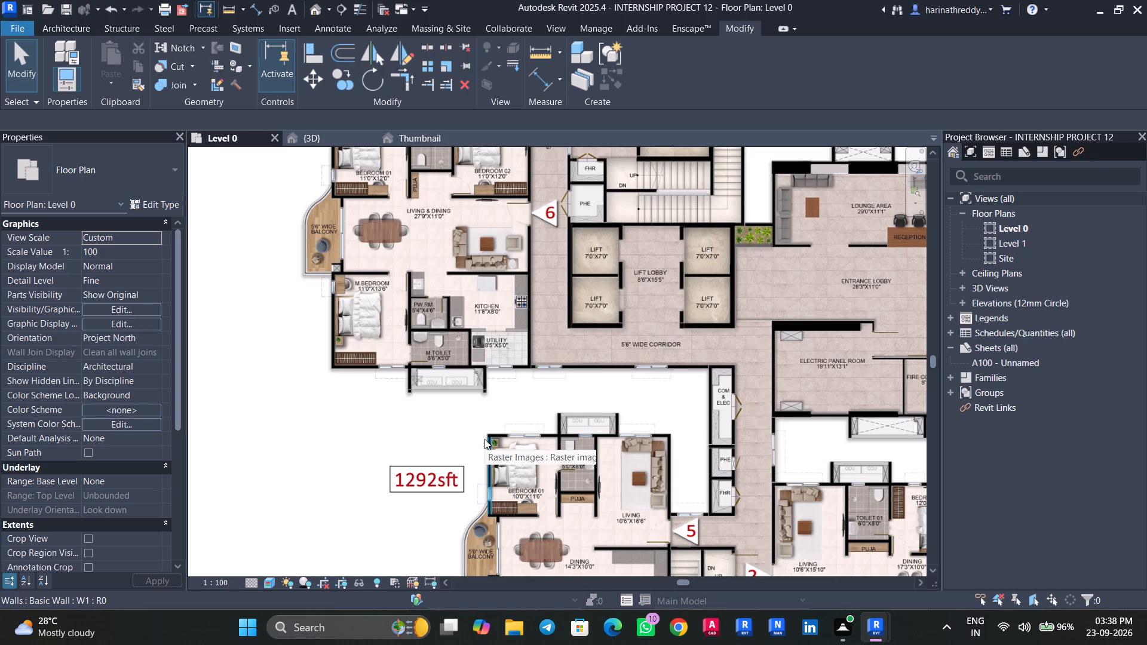
# Examine the rooms of the 1292sft flat 5 and of flats 4 and 3 for furniture still missing.
pyautogui.scroll(-2, 484, 439)
pyautogui.moveTo(453, 440); pyautogui.dragTo(422, 382, button='middle')
pyautogui.scroll(6, 463, 417)
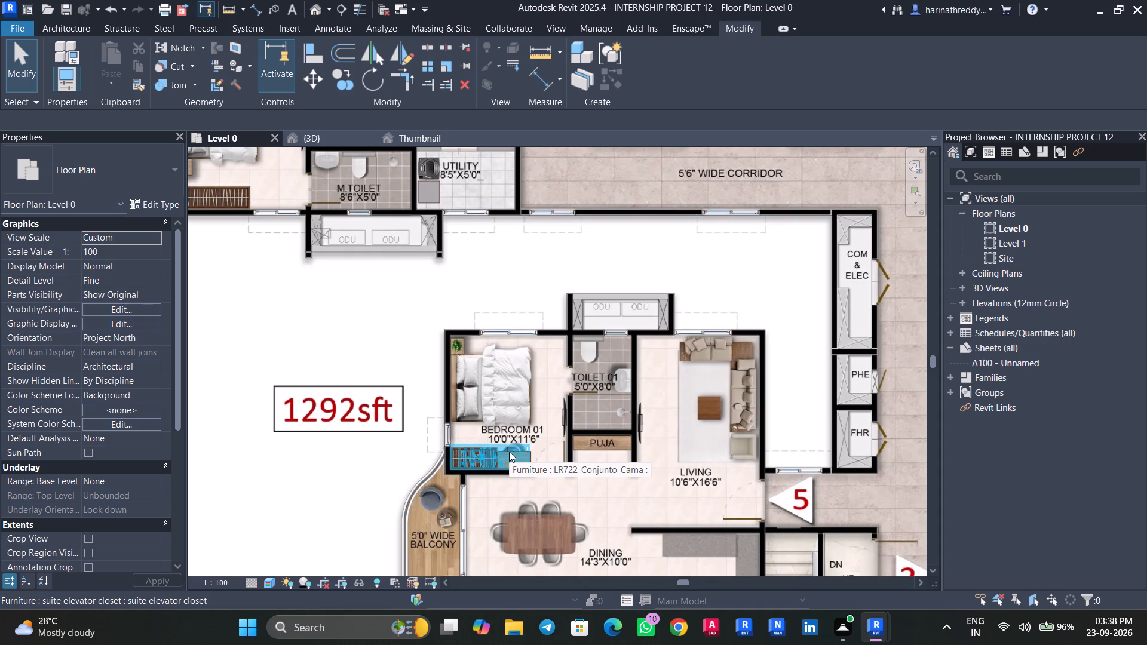
pyautogui.scroll(-2, 509, 451)
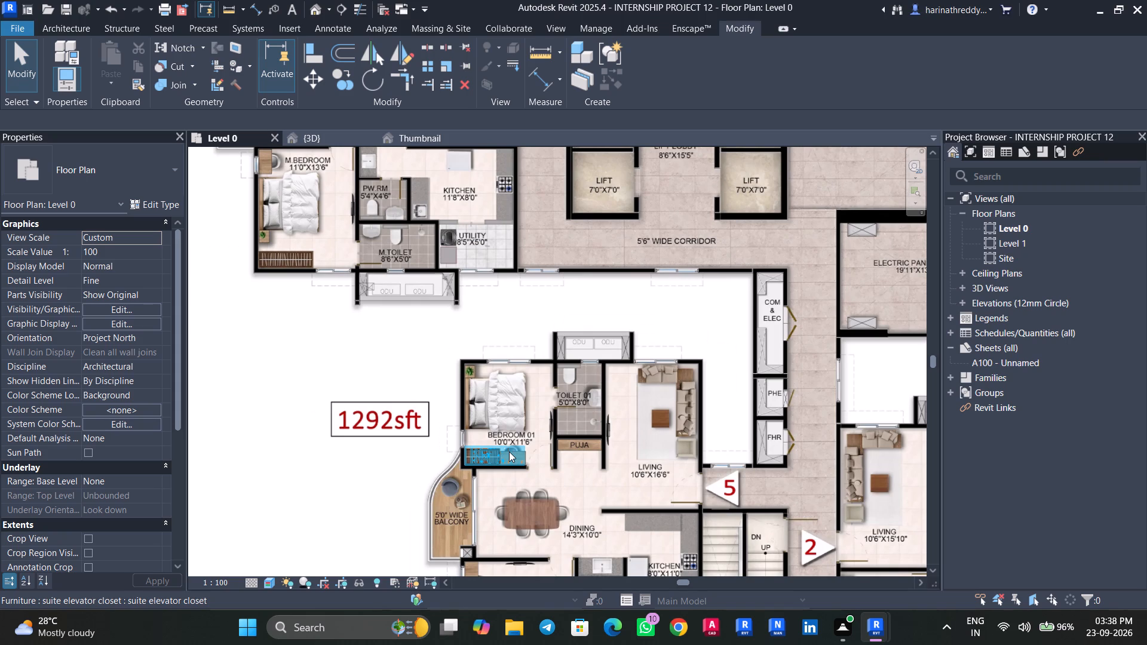
pyautogui.moveTo(387, 502); pyautogui.dragTo(348, 364, button='middle')
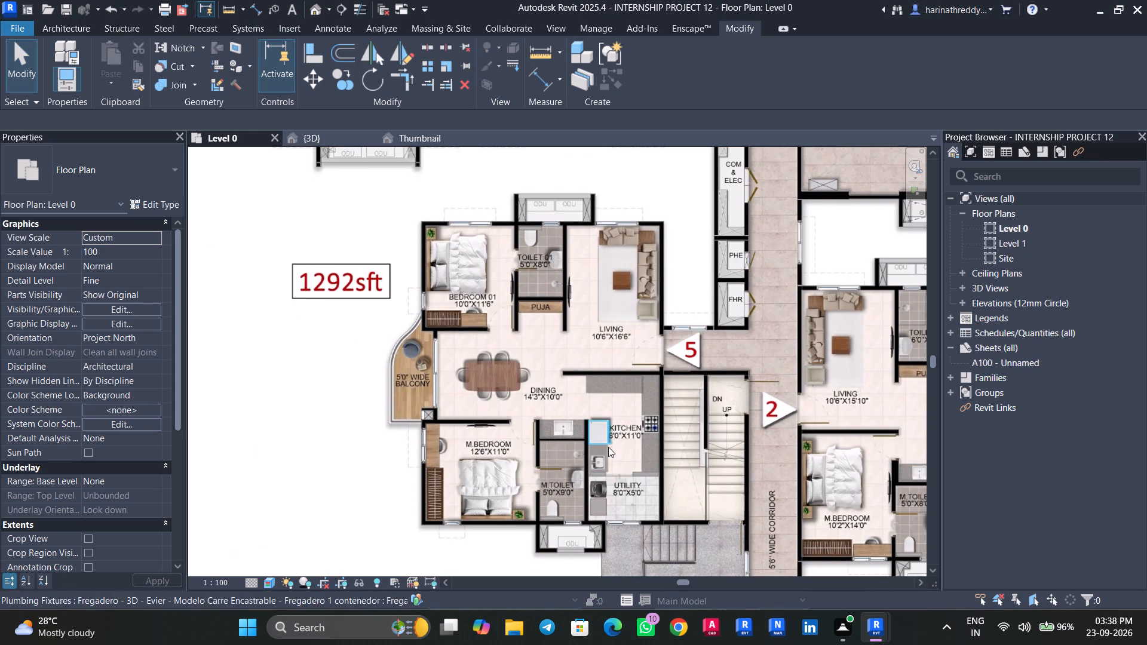
pyautogui.moveTo(627, 452); pyautogui.dragTo(585, 386, button='middle')
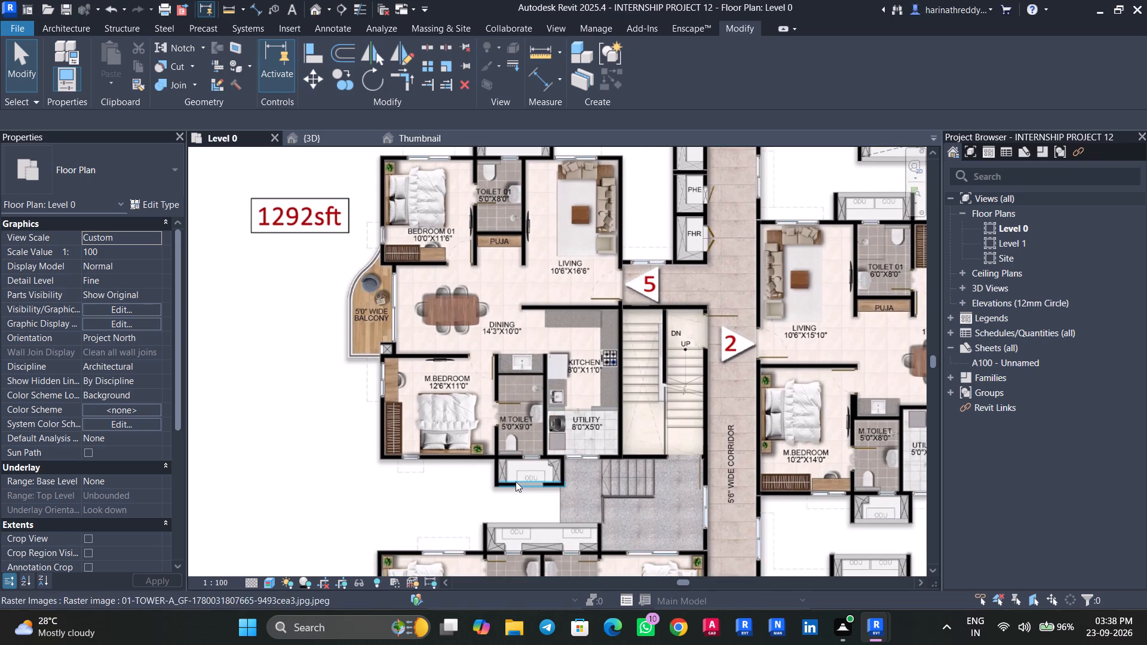
pyautogui.scroll(-9, 516, 481)
pyautogui.moveTo(500, 513); pyautogui.dragTo(447, 262, button='middle')
pyautogui.scroll(11, 472, 297)
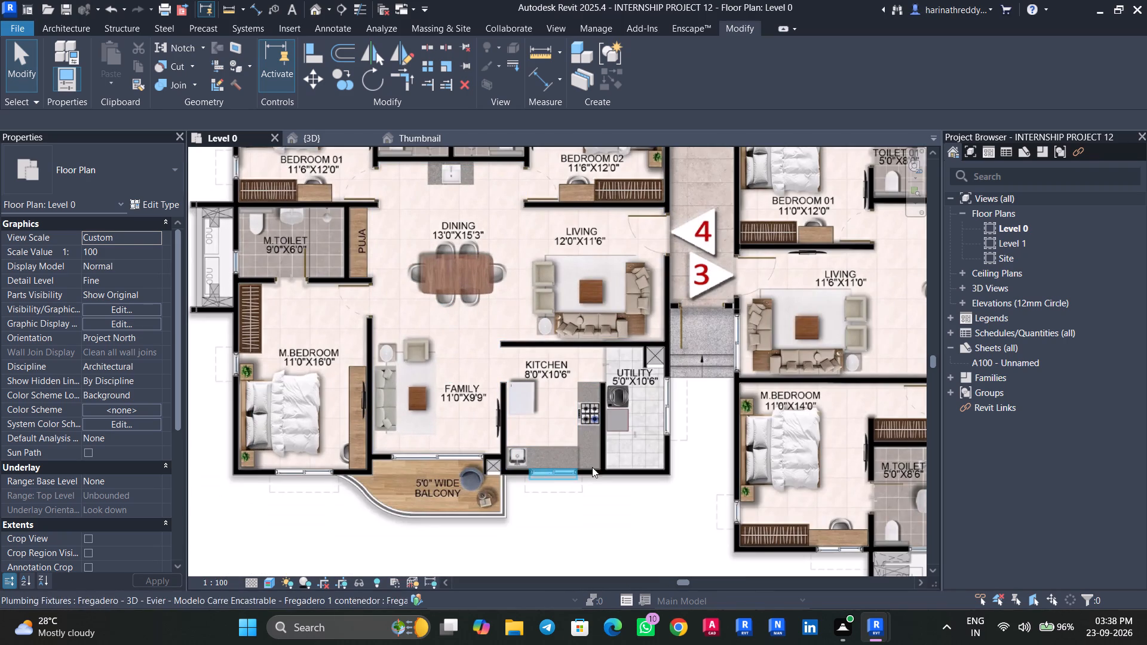
pyautogui.moveTo(542, 400); pyautogui.dragTo(381, 404, button='middle')
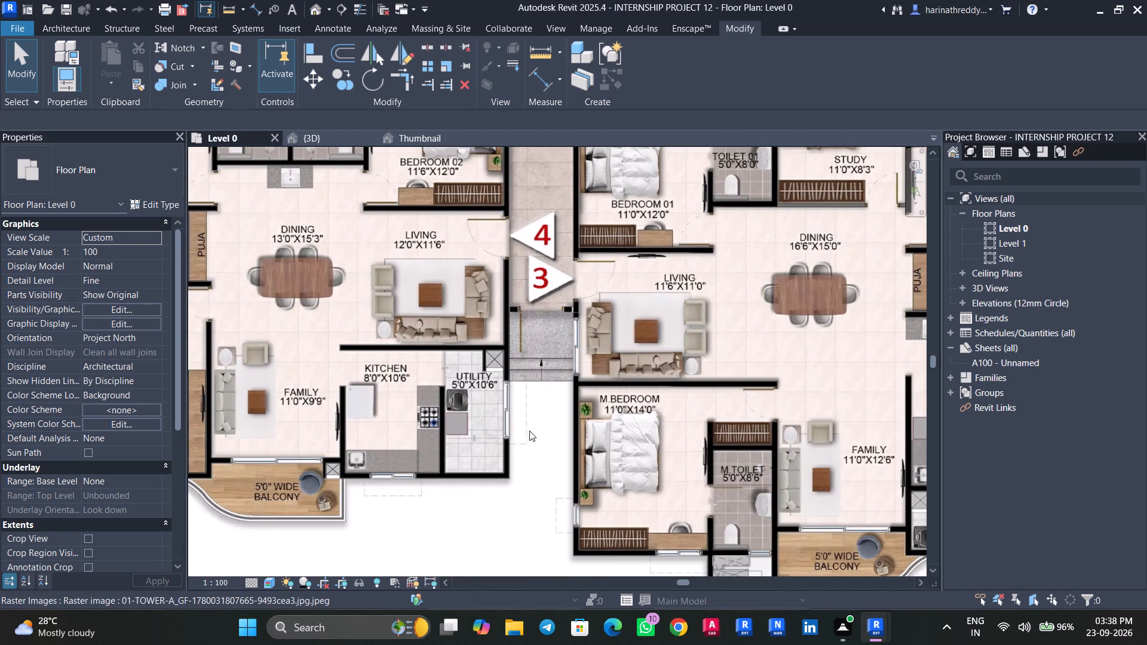
pyautogui.moveTo(541, 460); pyautogui.dragTo(436, 342, button='middle')
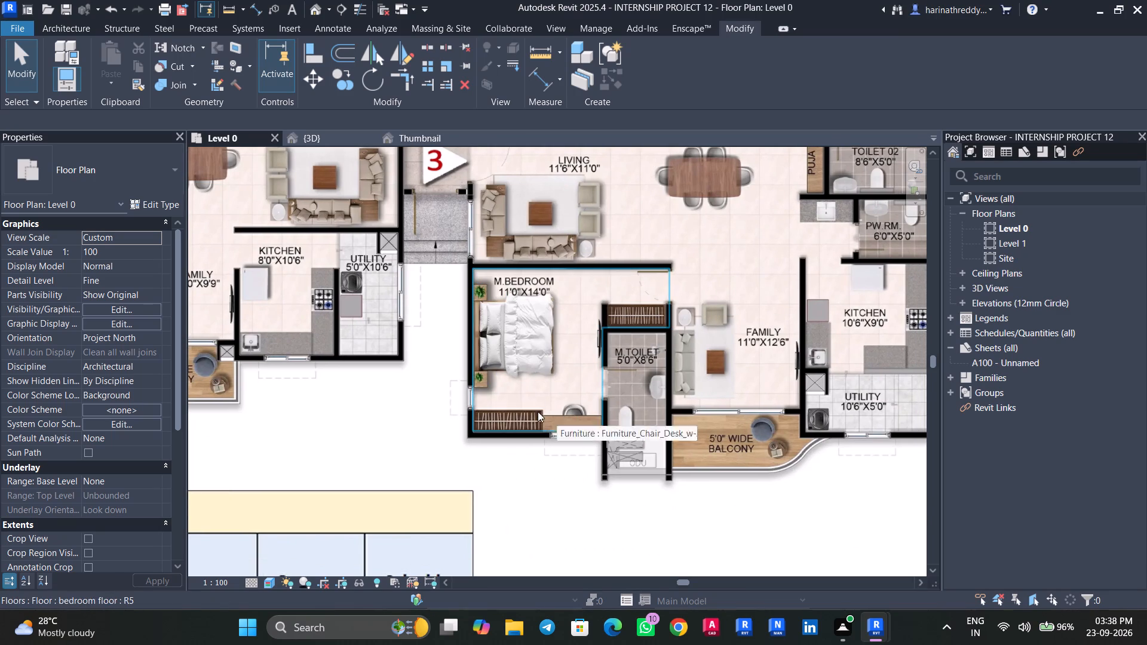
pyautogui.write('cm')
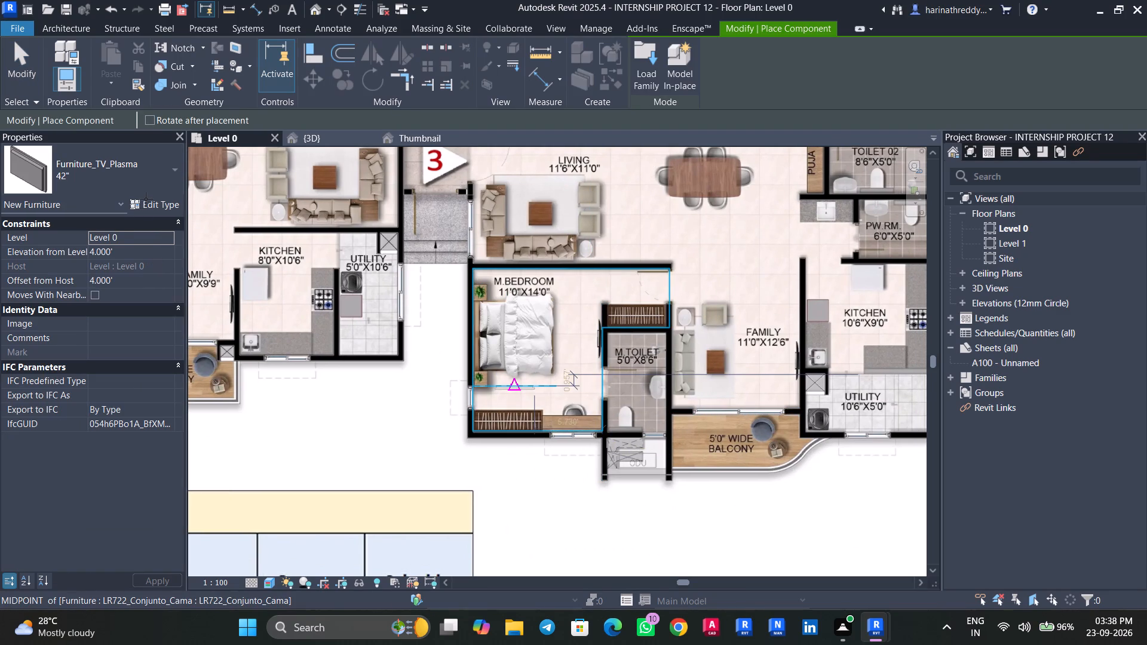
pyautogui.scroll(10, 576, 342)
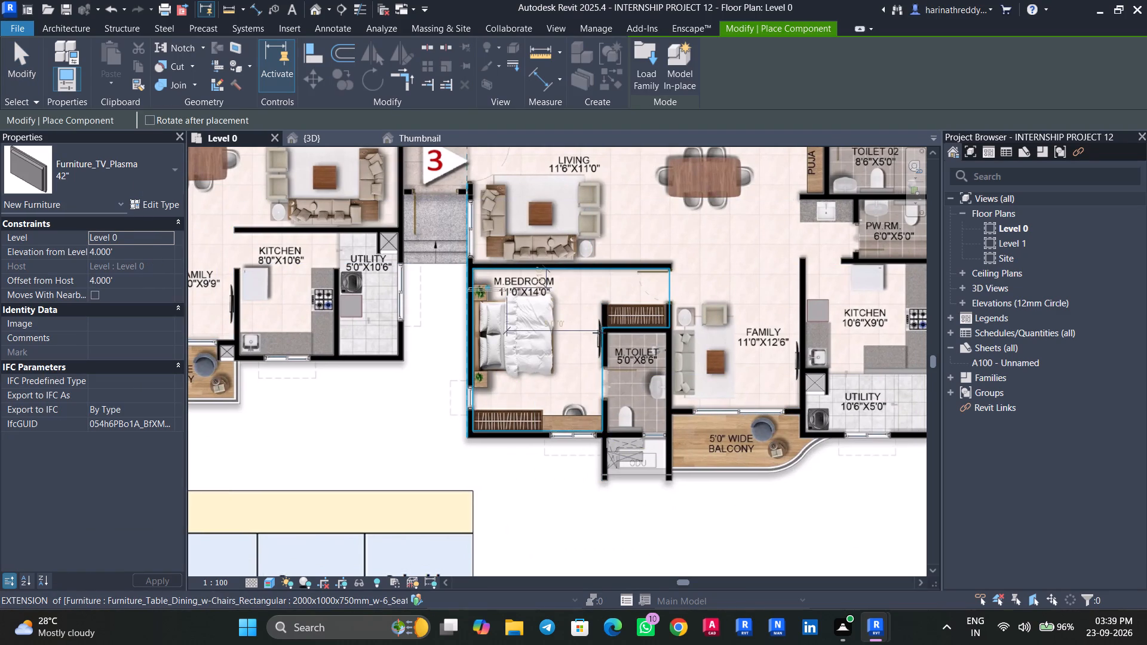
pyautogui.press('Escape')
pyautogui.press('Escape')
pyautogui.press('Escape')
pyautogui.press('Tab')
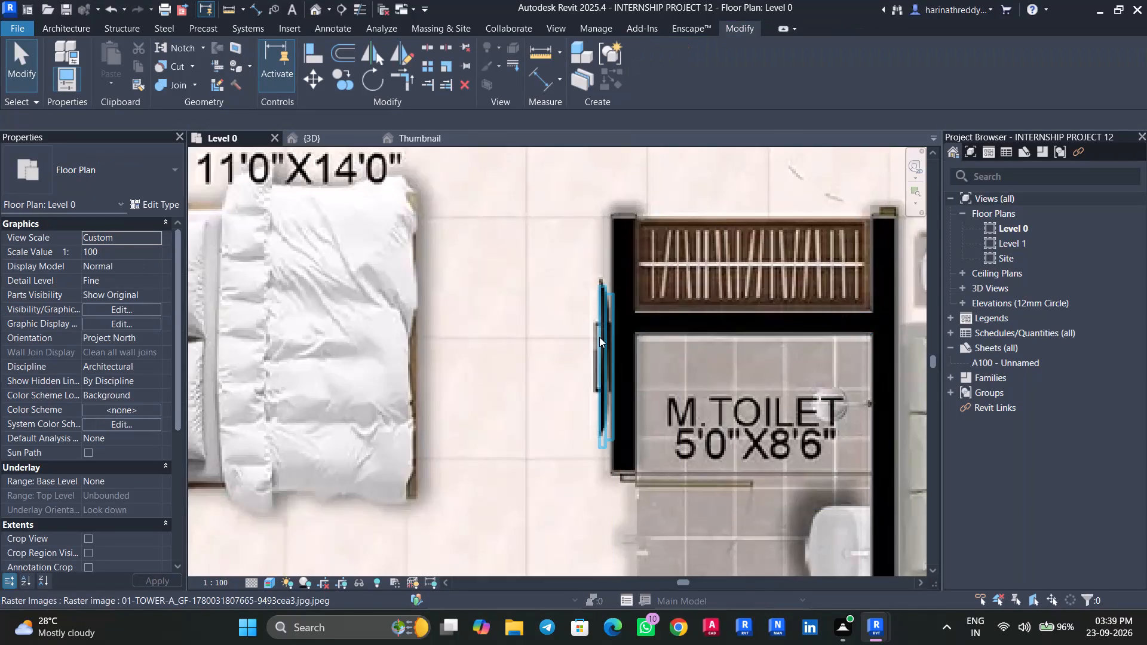
# Place an Escritorio_de_estudiante 600 x 460 x 740mm desk over the toilet-side end of the desk drawn in flat 3's master bedroom.
pyautogui.scroll(-8, 576, 367)
pyautogui.moveTo(561, 383); pyautogui.dragTo(537, 275, button='middle')
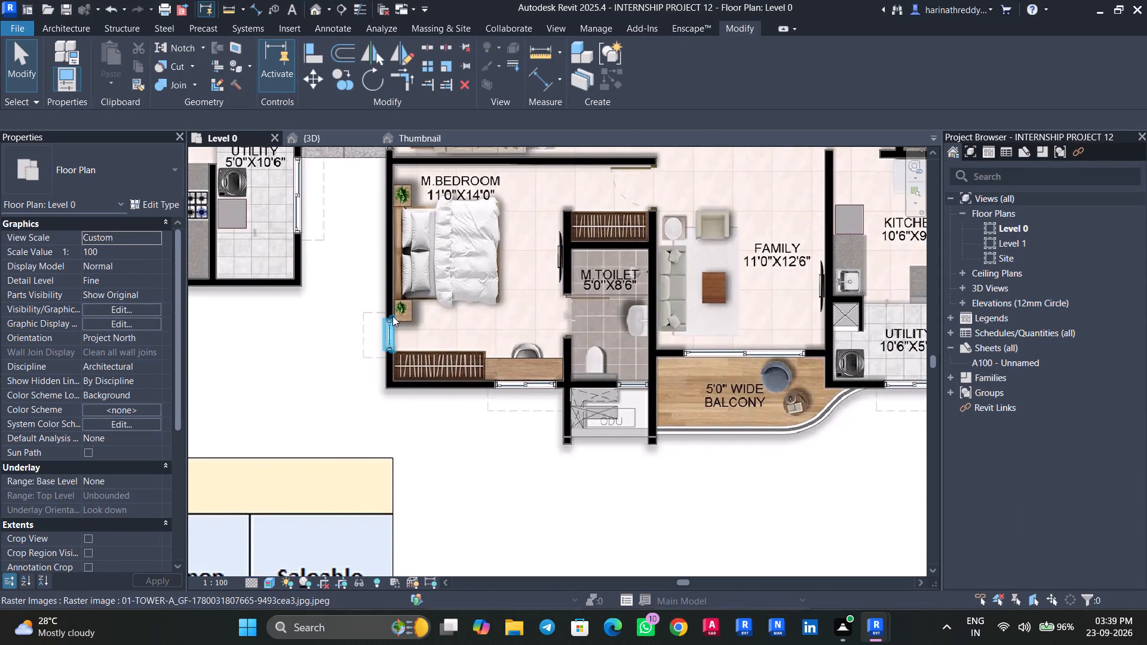
pyautogui.write('cm')
pyautogui.click(66, 178)
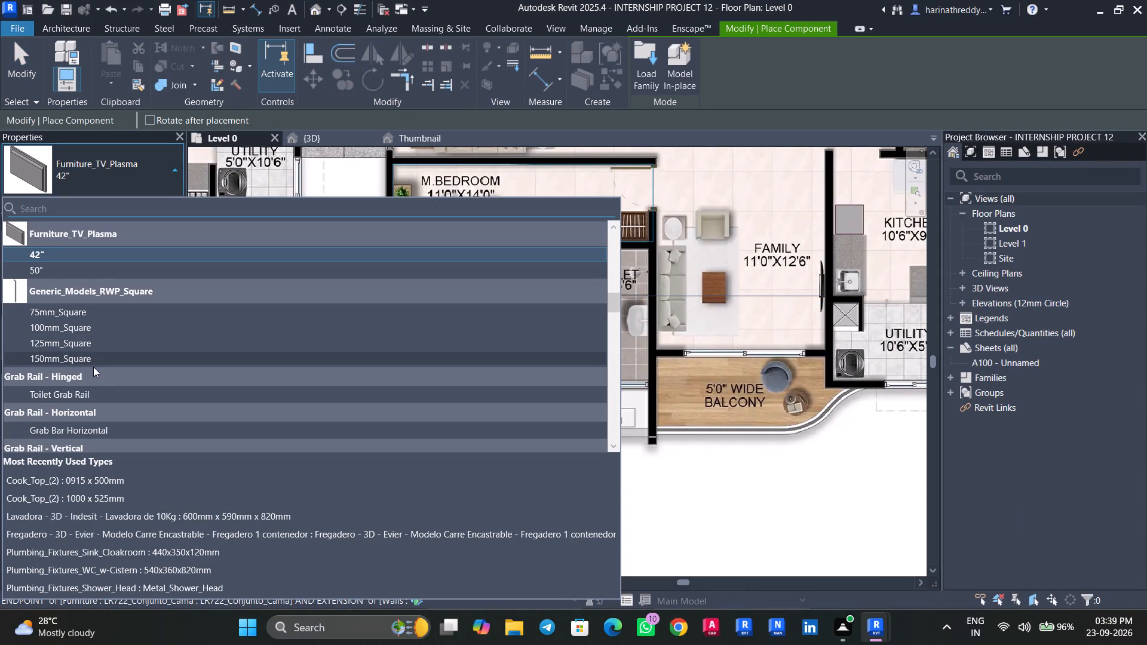
pyautogui.scroll(14, 99, 378)
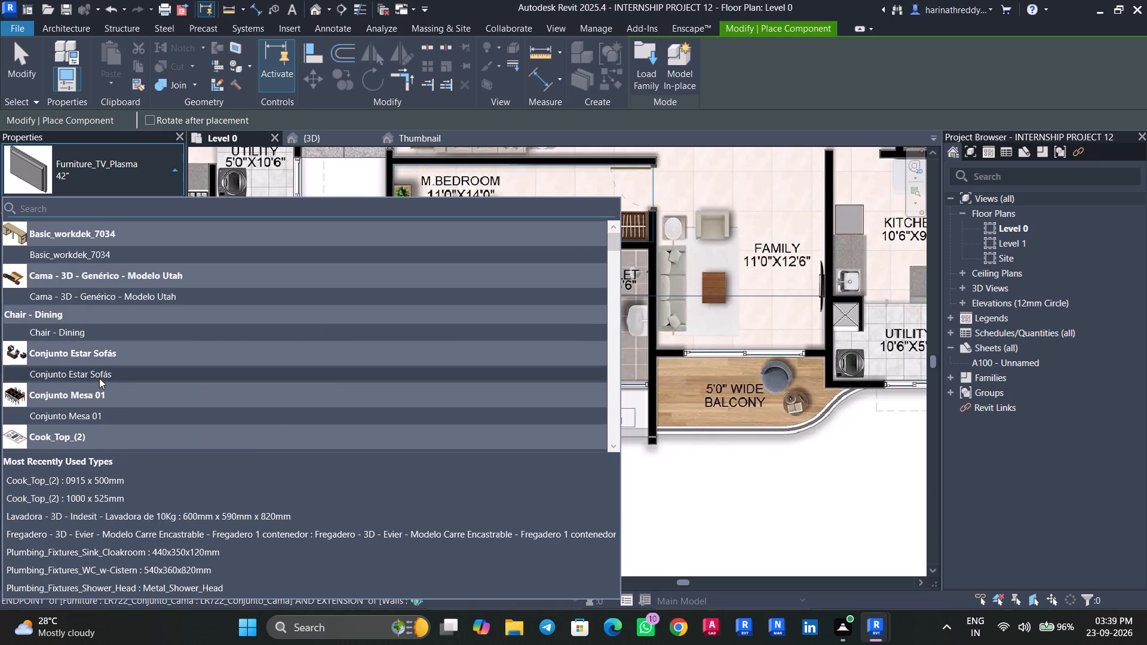
pyautogui.scroll(-4, 100, 377)
pyautogui.scroll(2, 100, 377)
pyautogui.click(99, 411)
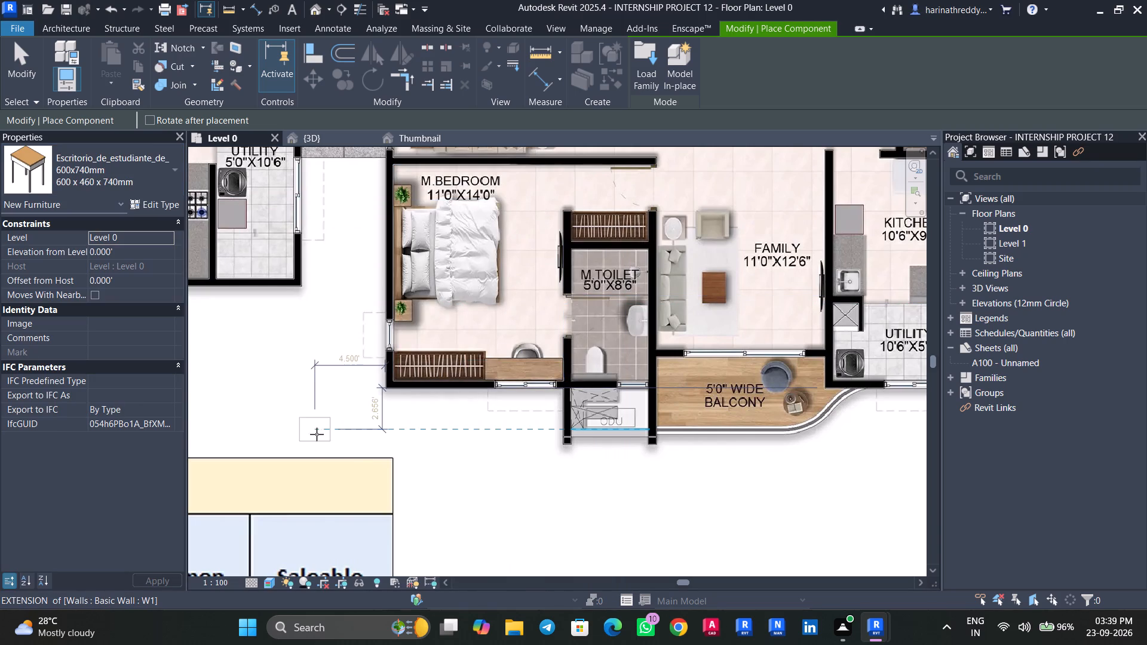
pyautogui.scroll(2, 536, 380)
pyautogui.scroll(-1, 536, 380)
pyautogui.scroll(7, 536, 380)
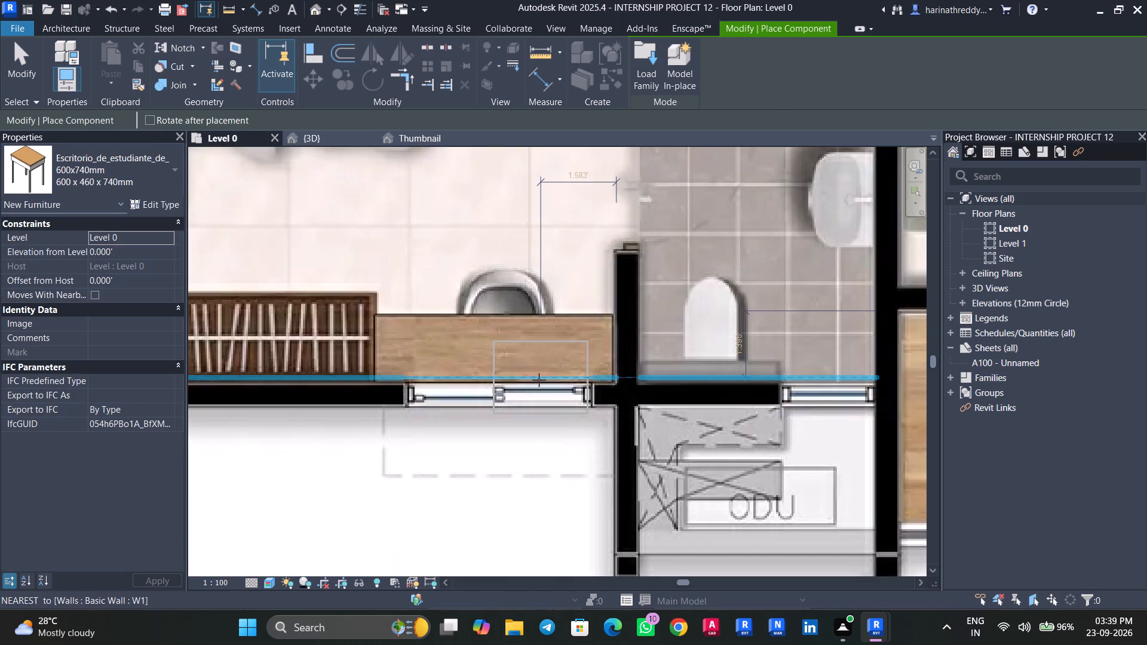
pyautogui.click(569, 344)
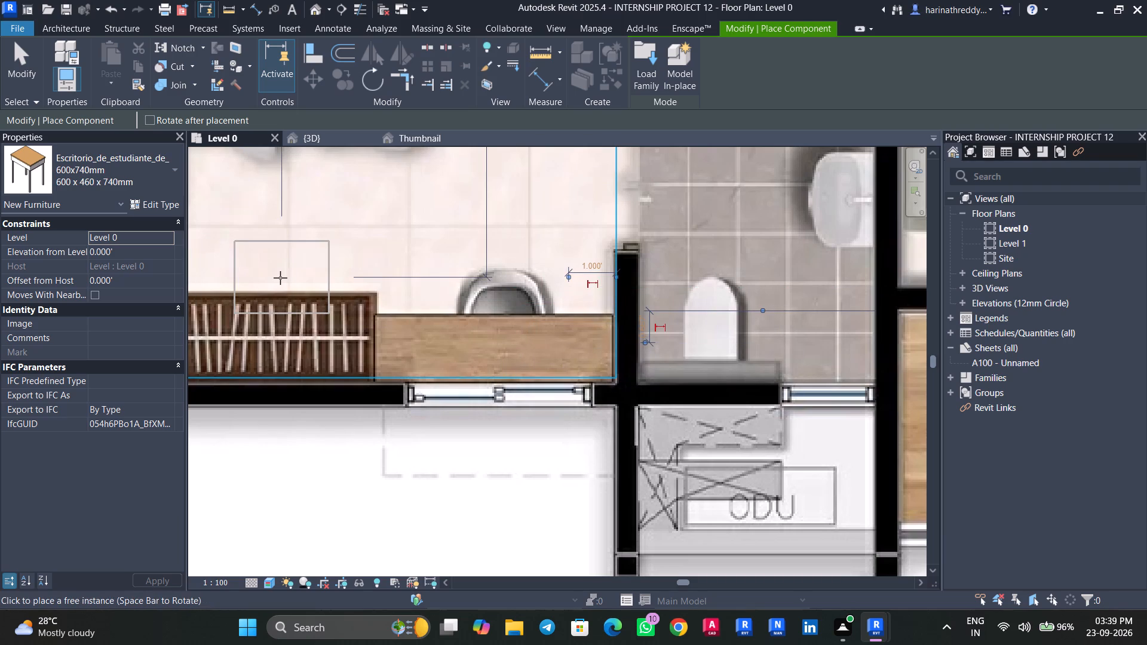
# Place a Furniture_Chair_Desk_w-Armrest_2 chair, 635x686x380mm, at the desk in flat 3's master bedroom, rotated to match the plan image.
pyautogui.click(51, 172)
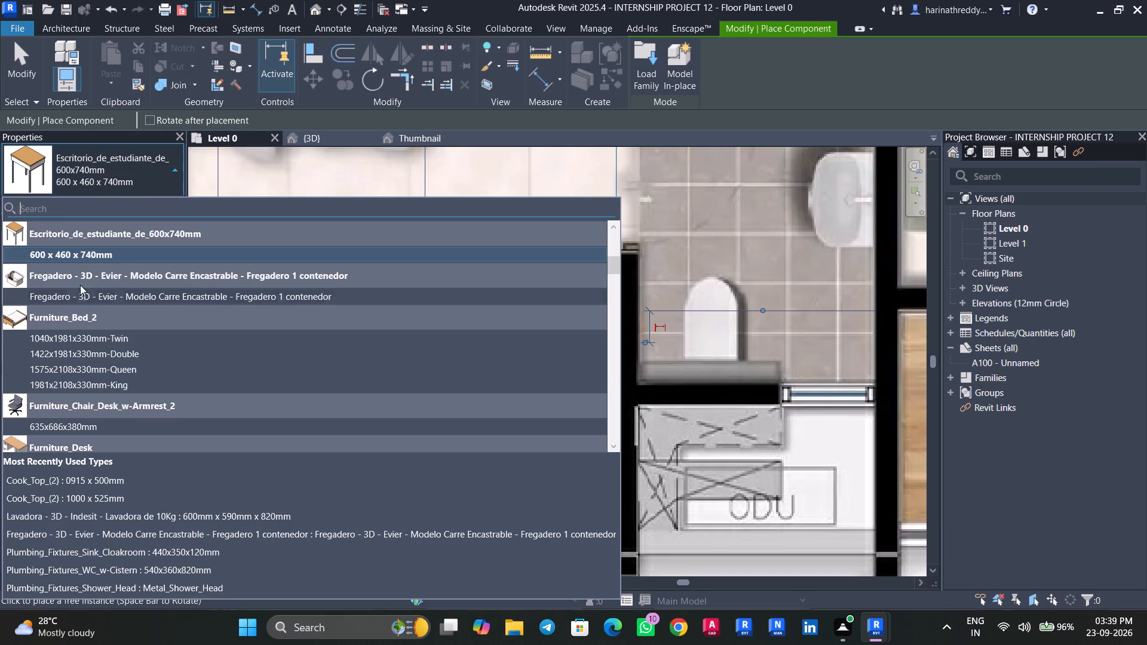
pyautogui.click(93, 421)
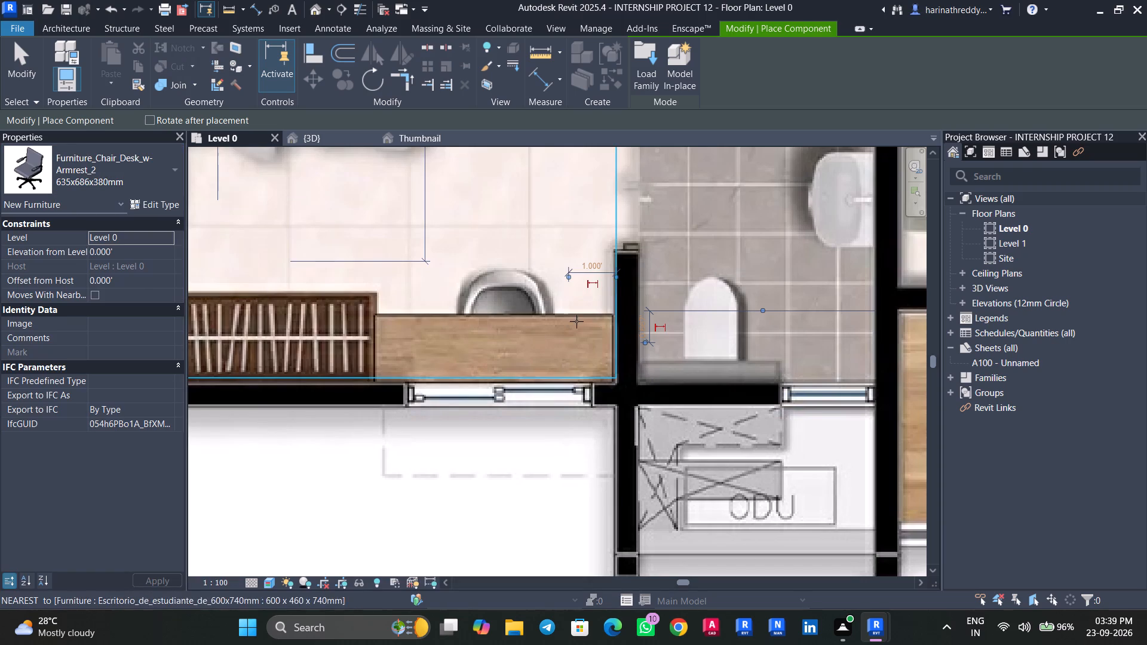
pyautogui.press('space')
pyautogui.press('space')
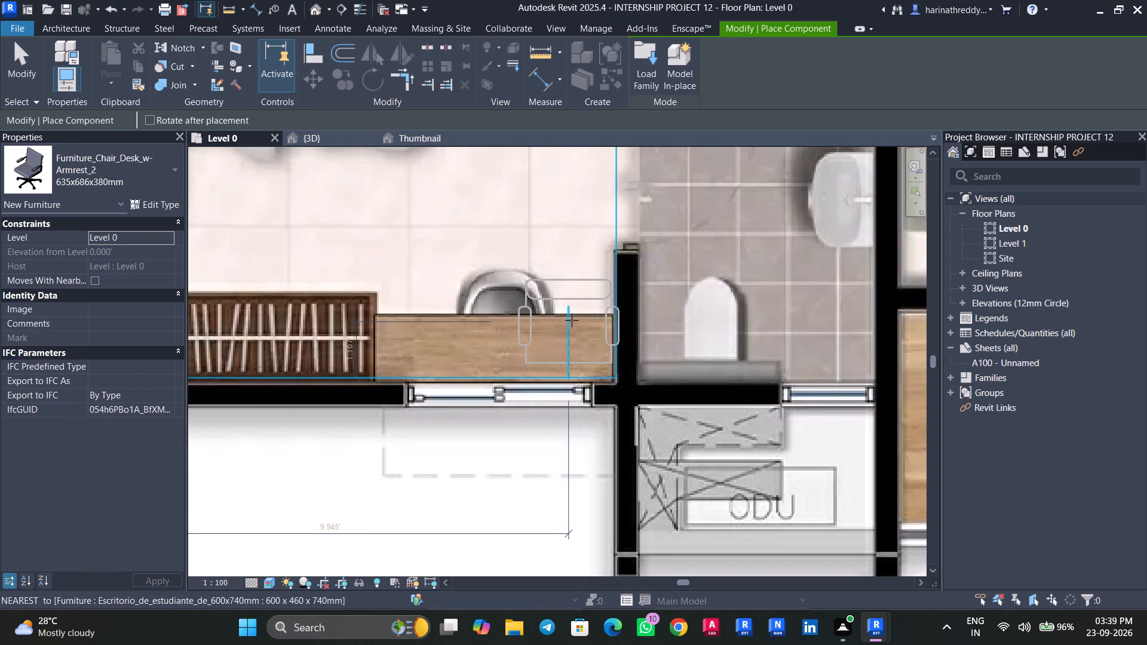
pyautogui.click(560, 315)
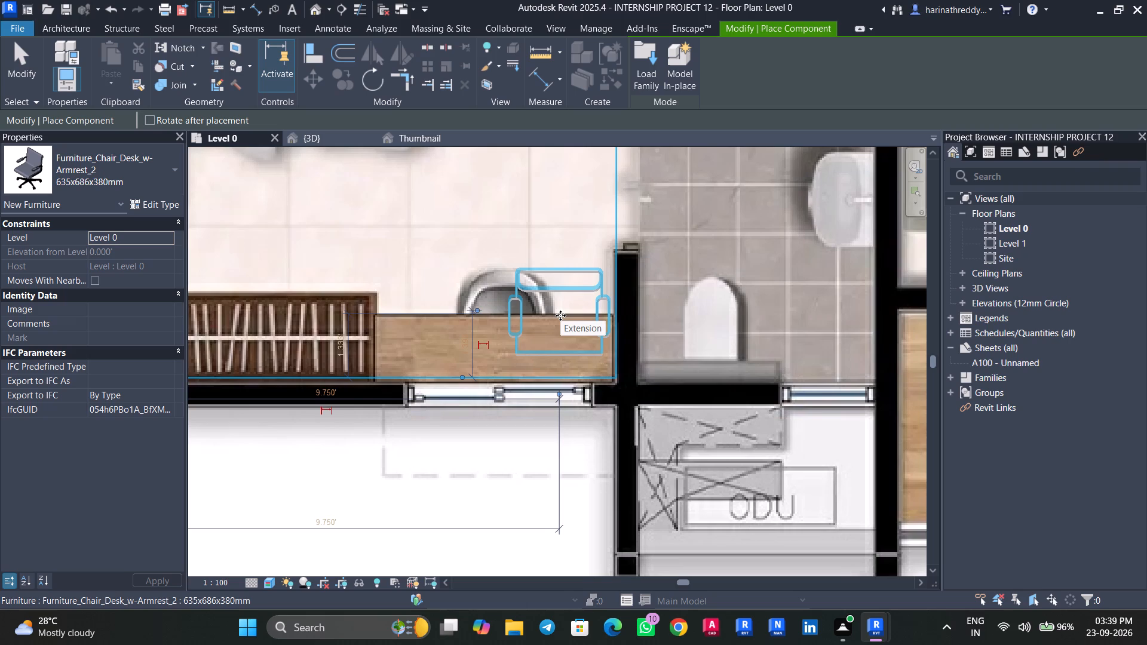
pyautogui.press('Escape')
pyautogui.press('Escape')
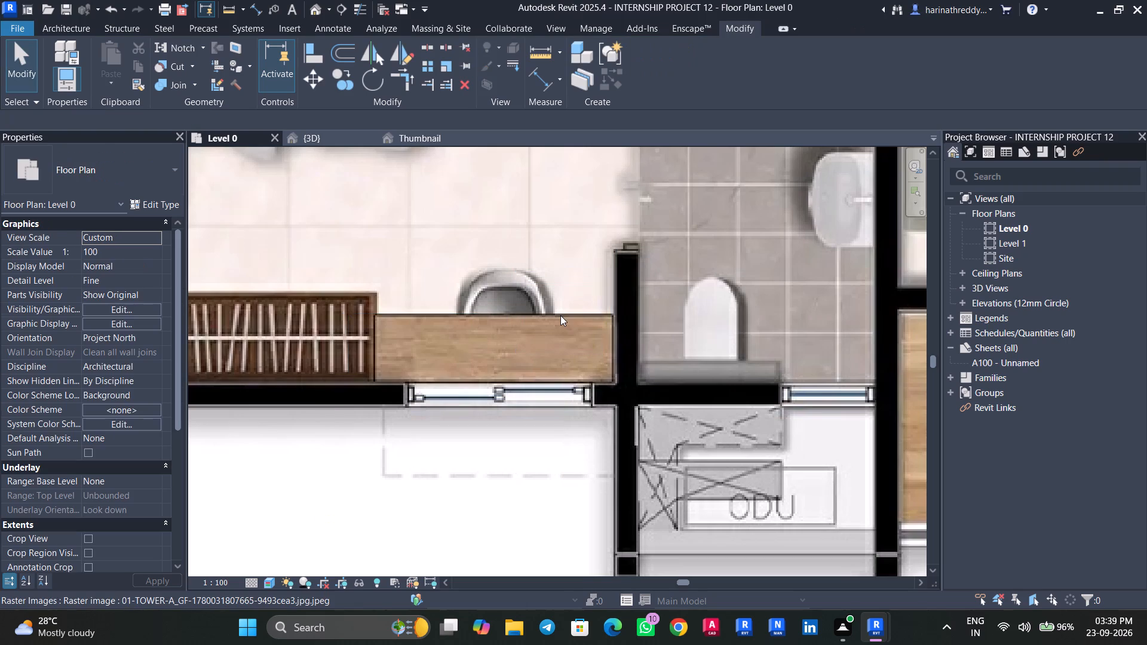
# Examine flat 3's master bedroom and the adjoining toilet, family, kitchen and utility areas against the plan image.
pyautogui.scroll(-7, 538, 339)
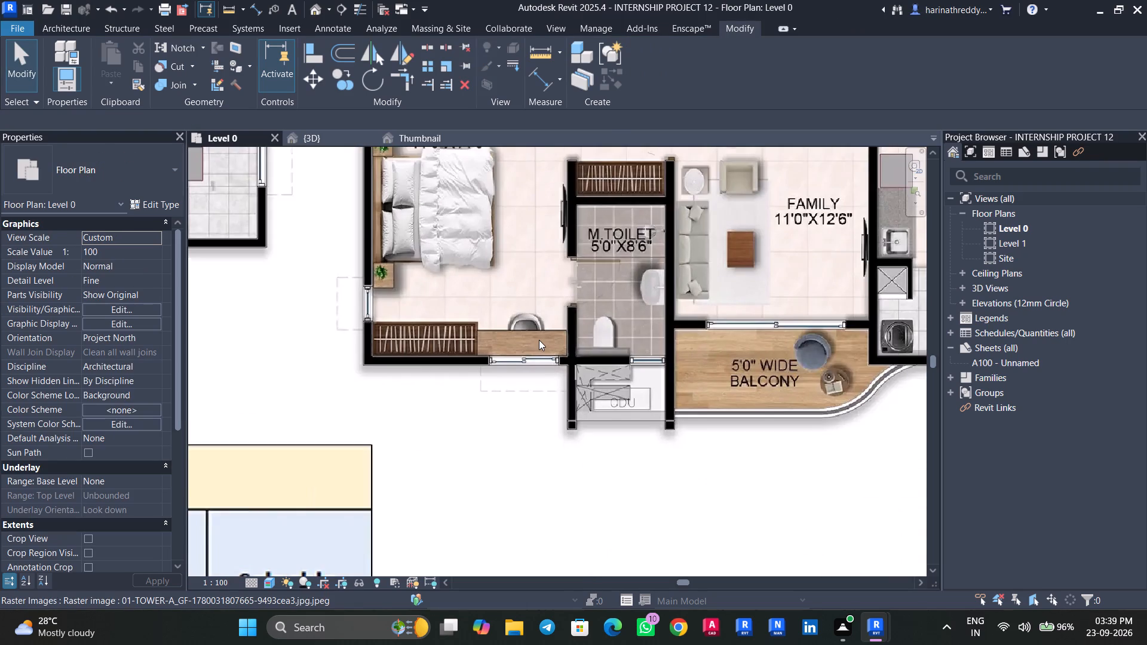
pyautogui.scroll(-1, 539, 340)
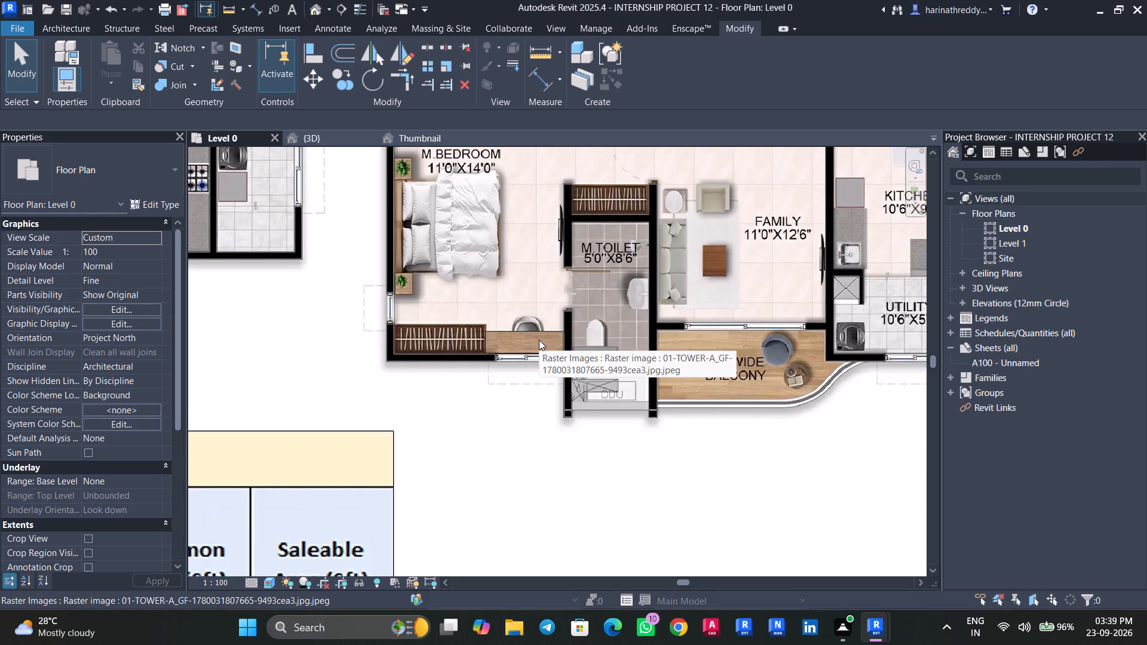
pyautogui.press('Escape')
pyautogui.press('Escape')
pyautogui.scroll(-3, 539, 341)
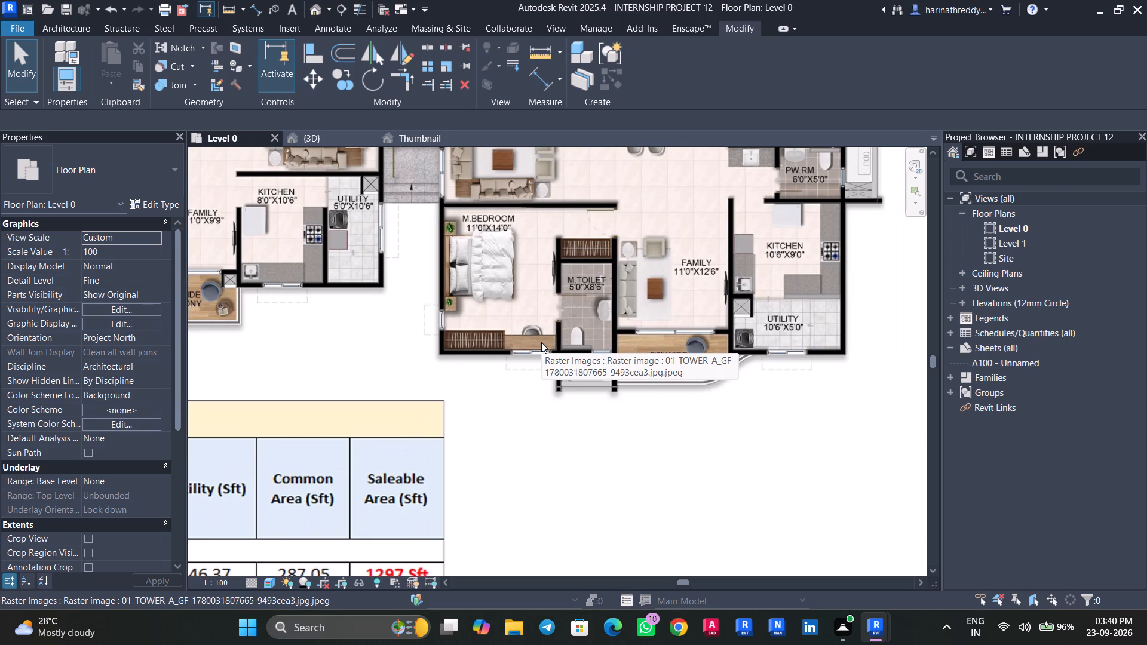
pyautogui.scroll(-4, 541, 342)
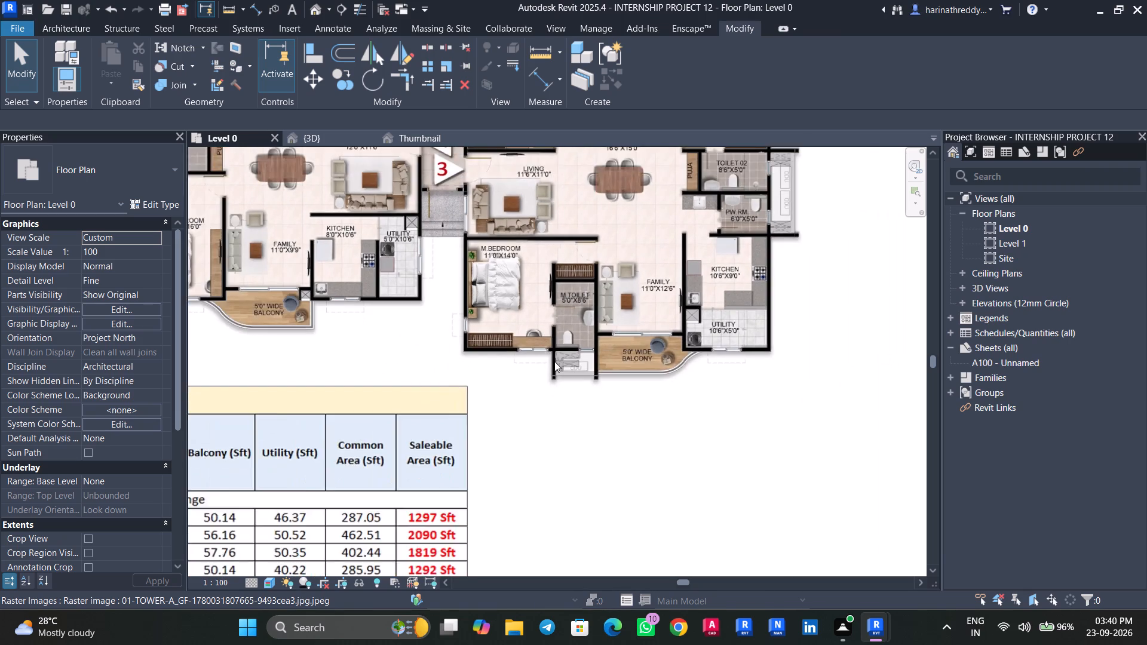
pyautogui.scroll(4, 556, 363)
pyautogui.scroll(4, 691, 354)
pyautogui.moveTo(674, 360); pyautogui.dragTo(667, 440, button='middle')
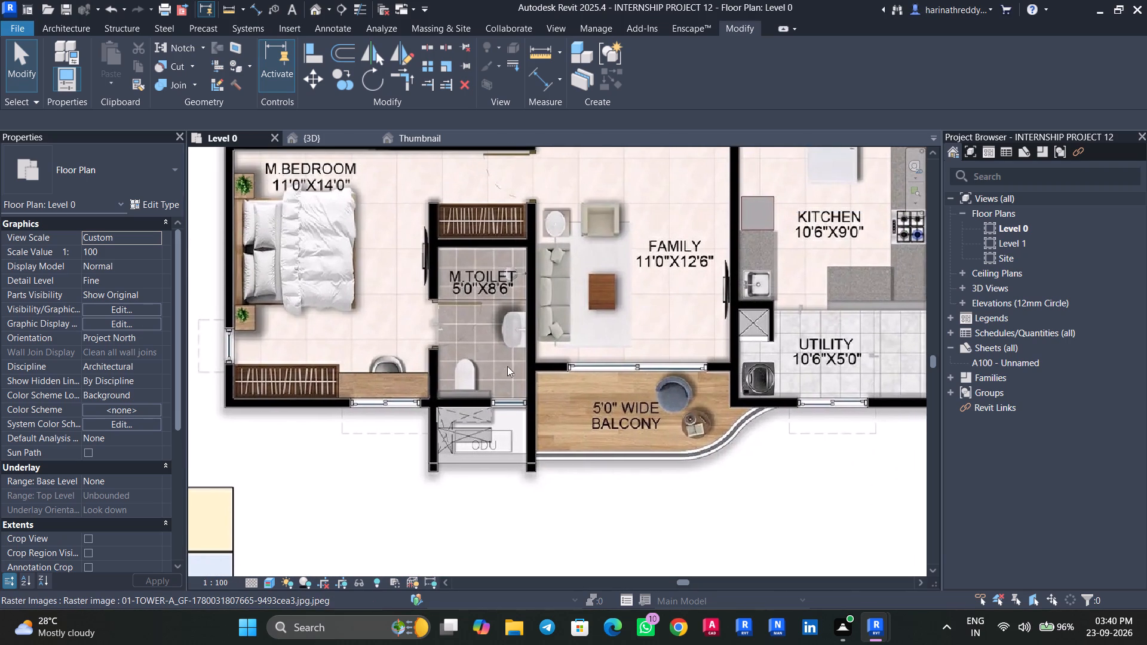
pyautogui.press('Tab')
pyautogui.scroll(-3, 468, 379)
pyautogui.moveTo(474, 378); pyautogui.dragTo(478, 451, button='middle')
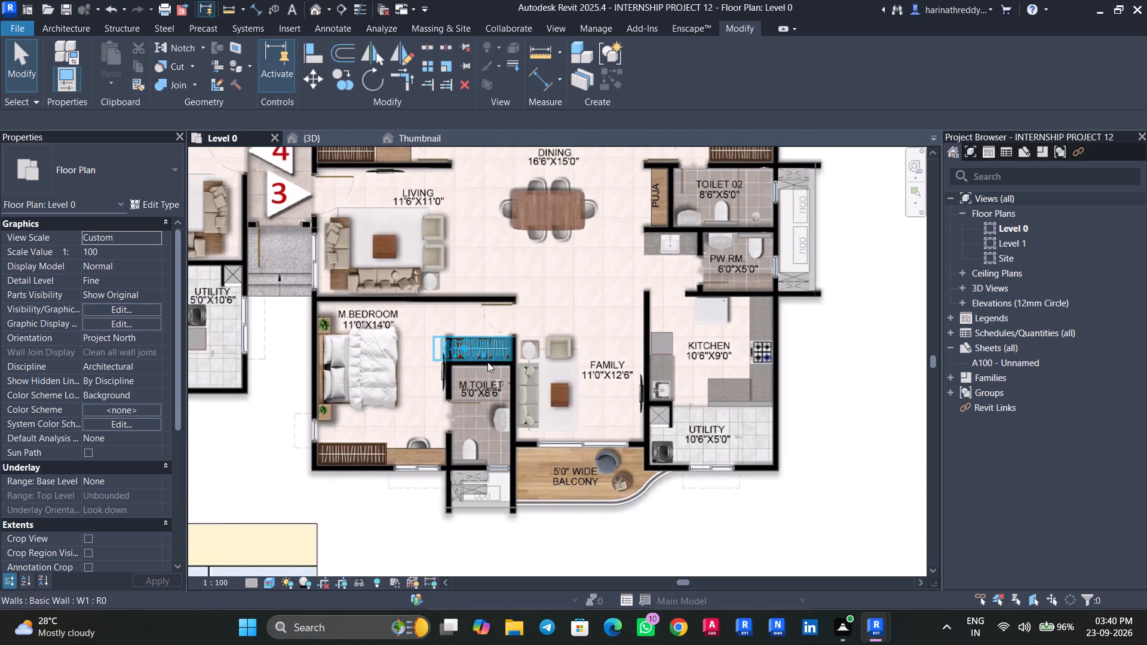
# Shorten the W1 wall between flat 3's master bedroom and M.Toilet to 13', pulling its wardrobe-side end back to the wardrobe's rear wall.
pyautogui.click(446, 372)
pyautogui.scroll(5, 446, 373)
pyautogui.moveTo(459, 296); pyautogui.dragTo(459, 308)
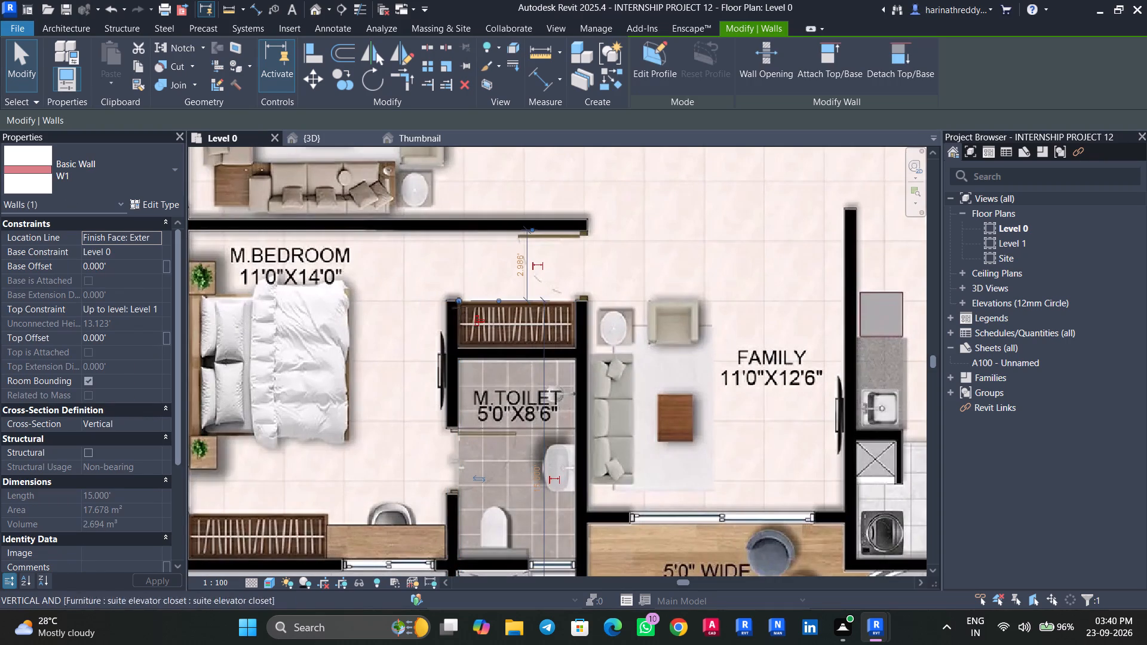
pyautogui.moveTo(459, 308); pyautogui.dragTo(458, 351)
pyautogui.scroll(-4, 407, 392)
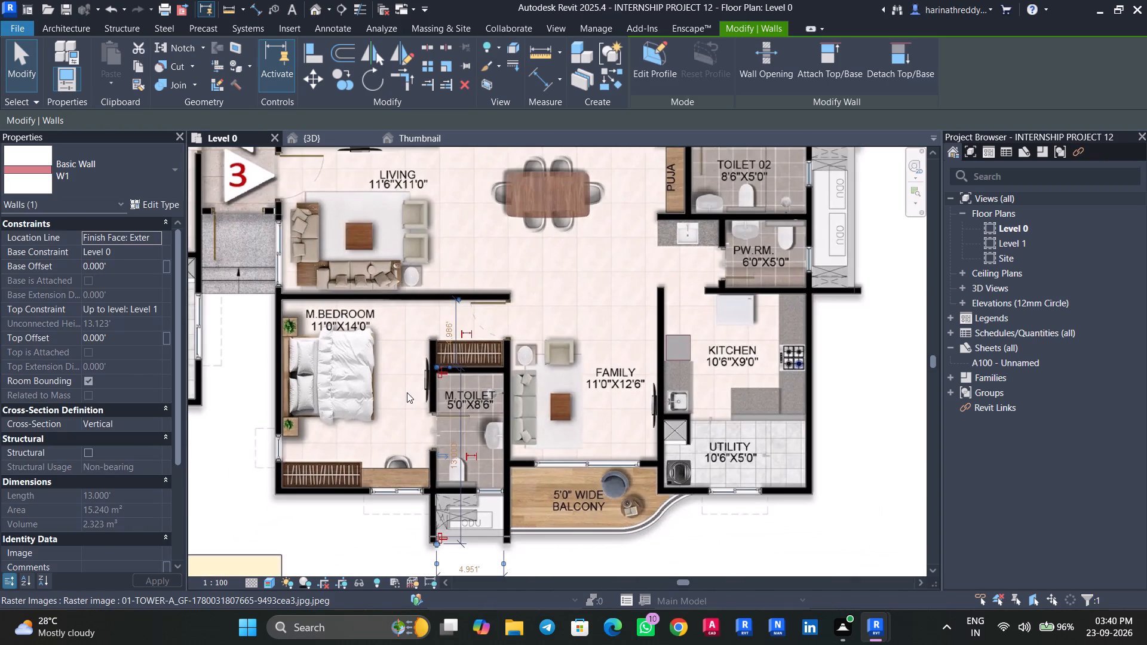
# Check which furniture is already modelled in flat 3's master bedroom, balcony, family and living areas against the plan image.
pyautogui.press('Escape')
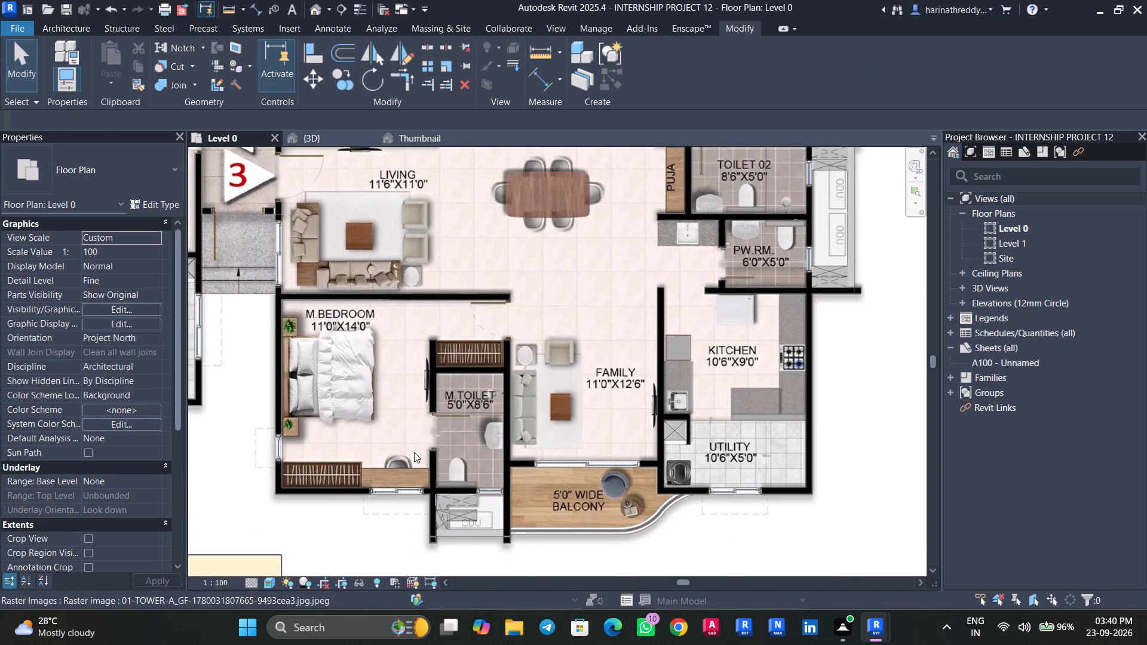
pyautogui.press('Tab')
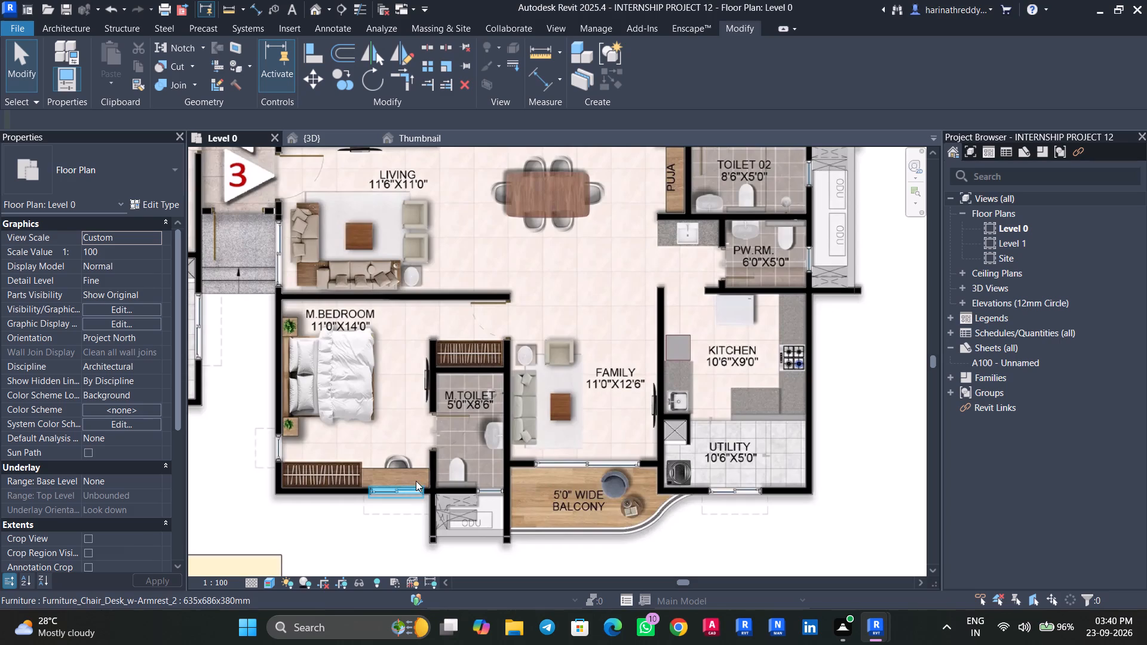
pyautogui.press('Tab')
pyautogui.press('Tab')
pyautogui.press('Escape')
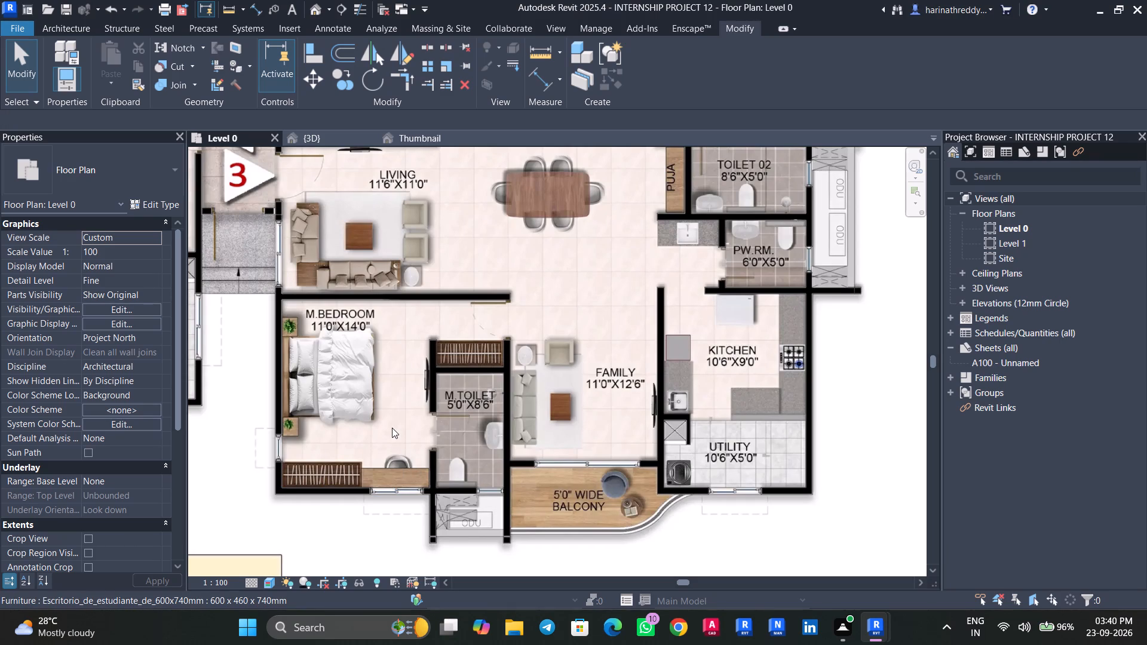
pyautogui.scroll(2, 392, 428)
pyautogui.moveTo(418, 437); pyautogui.dragTo(267, 412, button='middle')
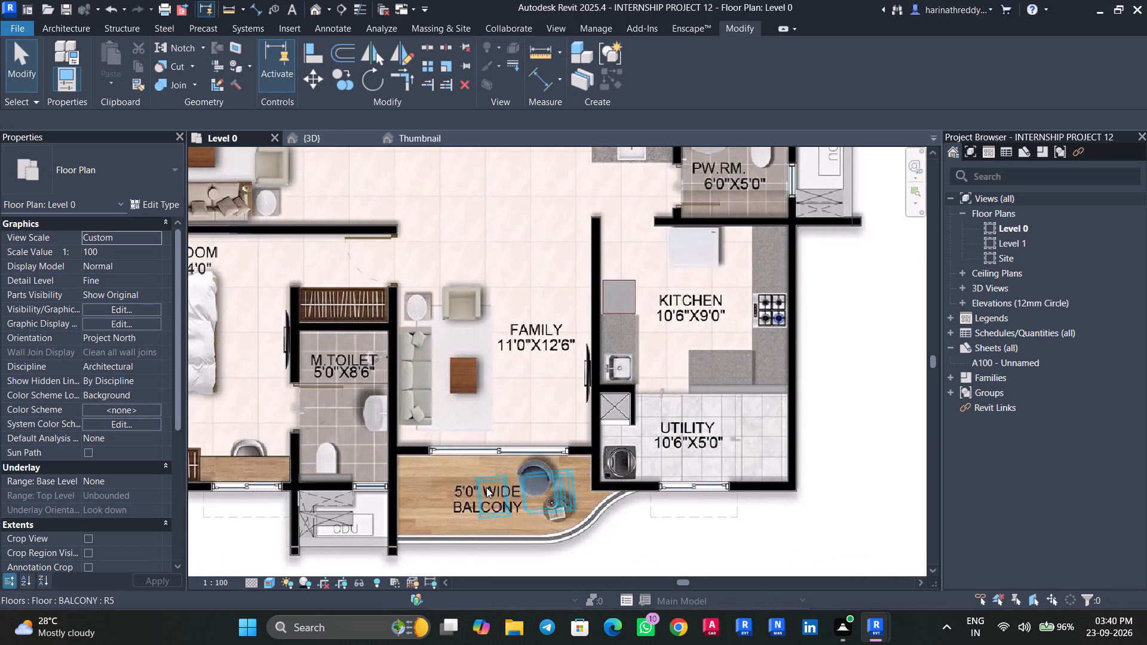
pyautogui.press('Tab')
pyautogui.press('Tab')
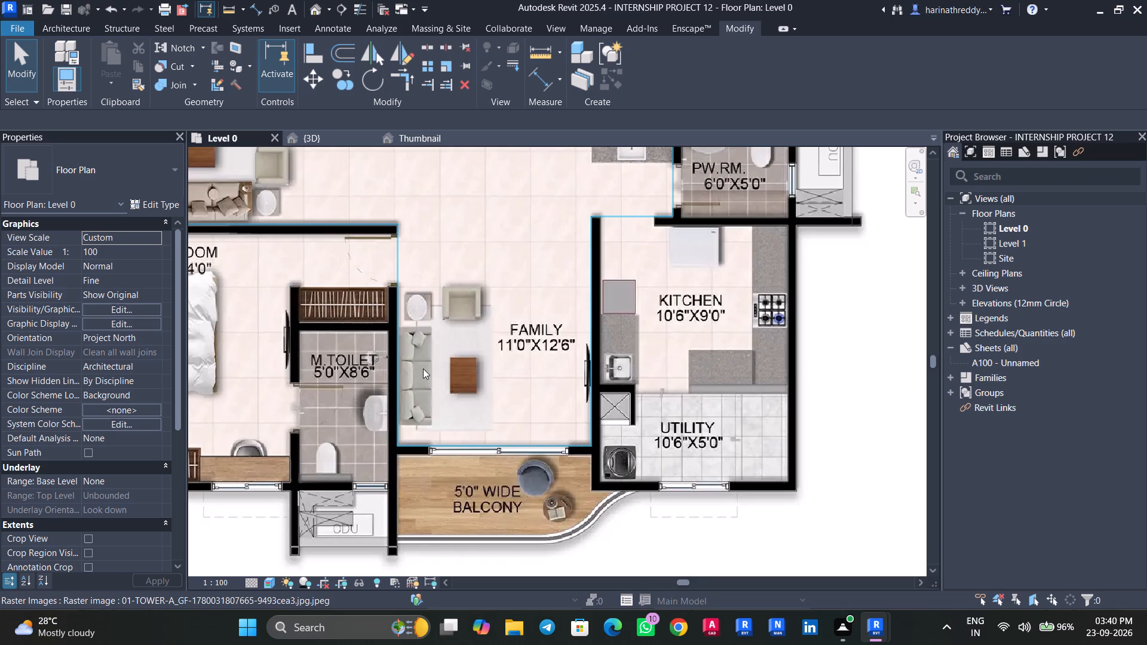
pyautogui.scroll(-4, 436, 372)
pyautogui.moveTo(438, 375); pyautogui.dragTo(449, 417, button='middle')
pyautogui.moveTo(459, 352); pyautogui.dragTo(470, 414, button='middle')
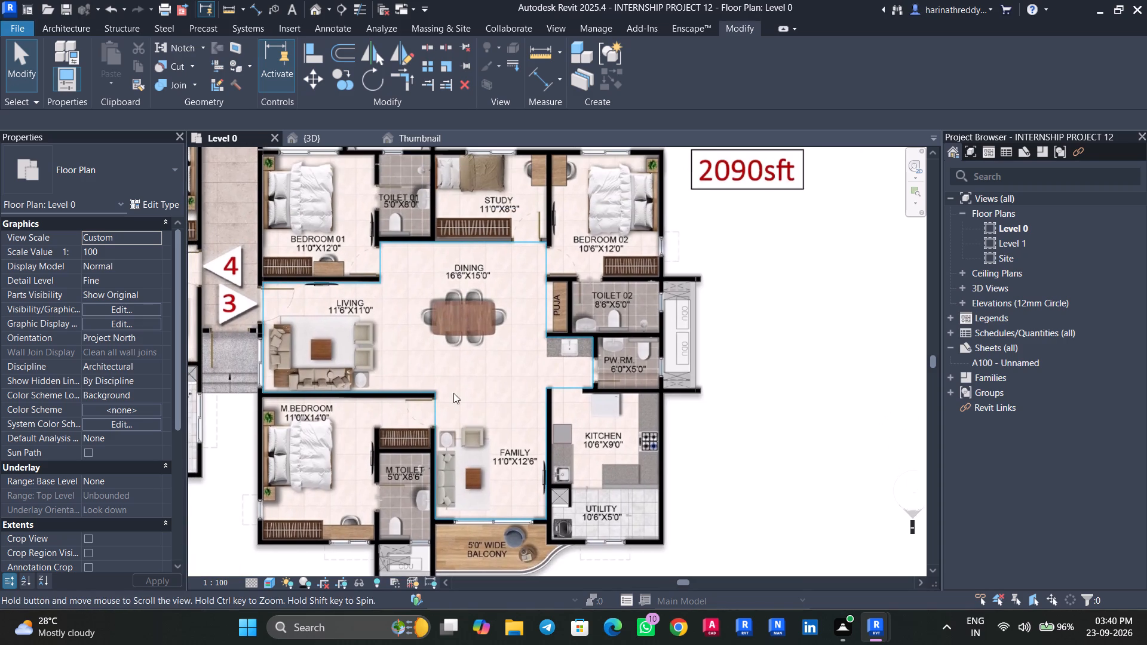
pyautogui.click(354, 367)
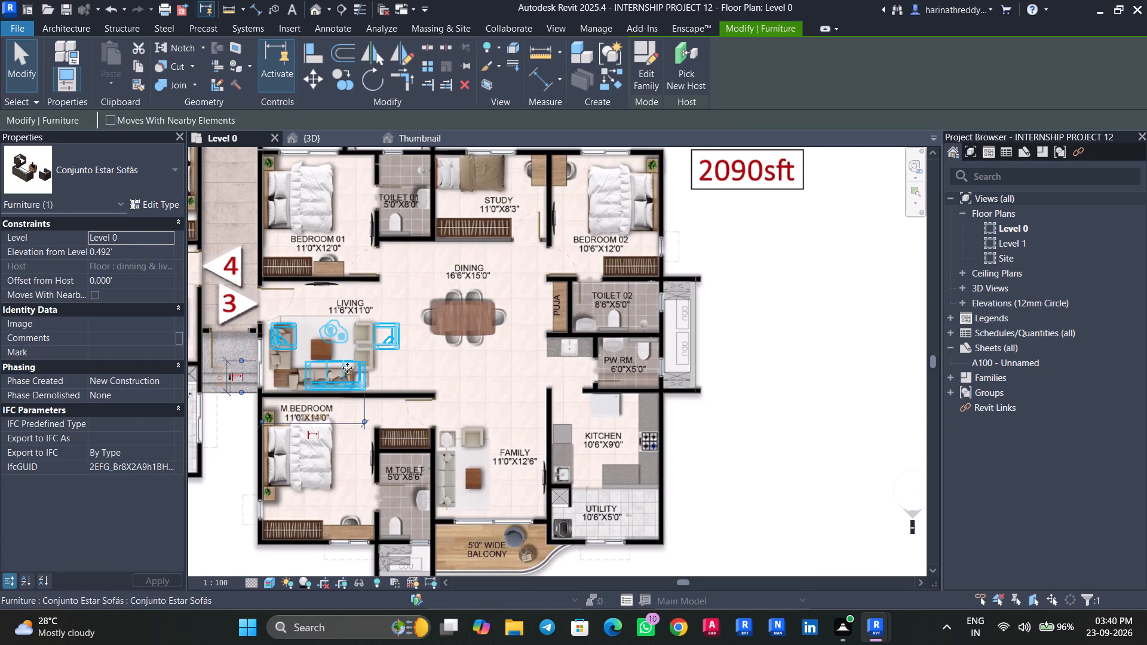
pyautogui.press('Escape')
pyautogui.press('Escape')
# Place the LR1658_M_141 sofa set in flat 3's family area, rotated so its sofa backs onto the M.Toilet wall.
pyautogui.write('cm')
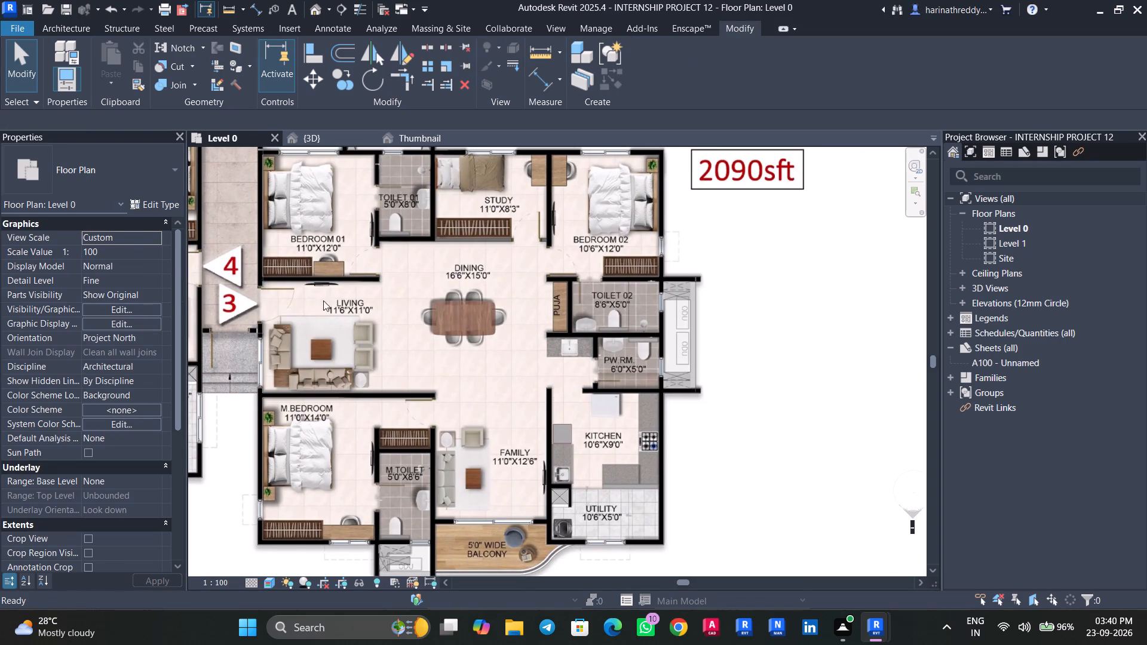
pyautogui.click(120, 185)
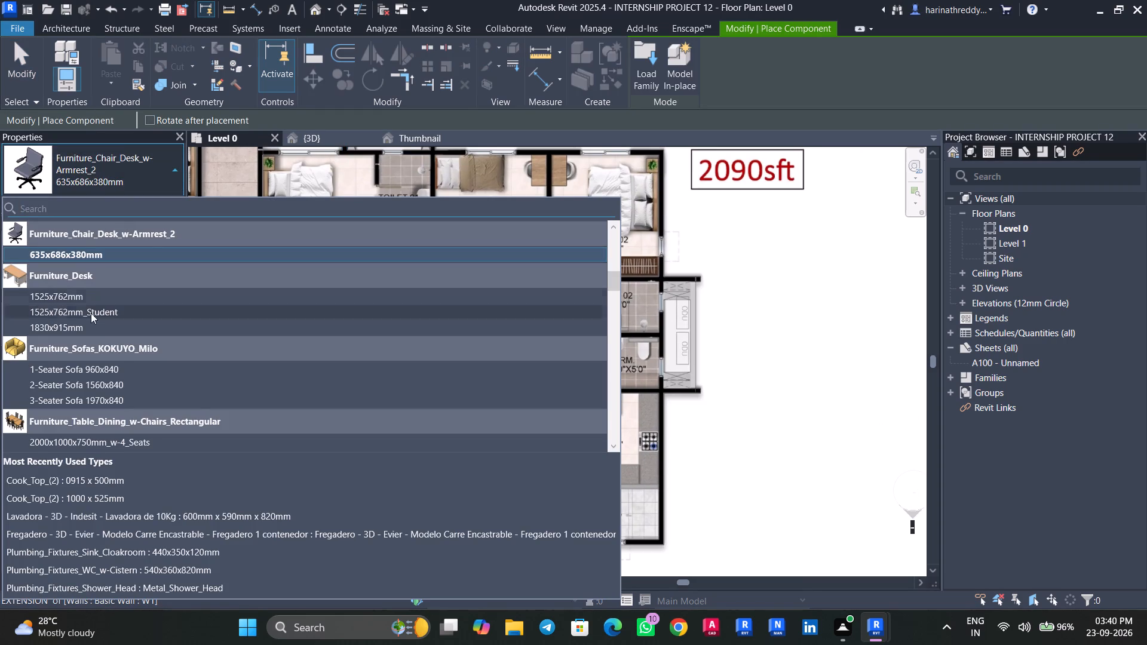
pyautogui.scroll(9, 112, 357)
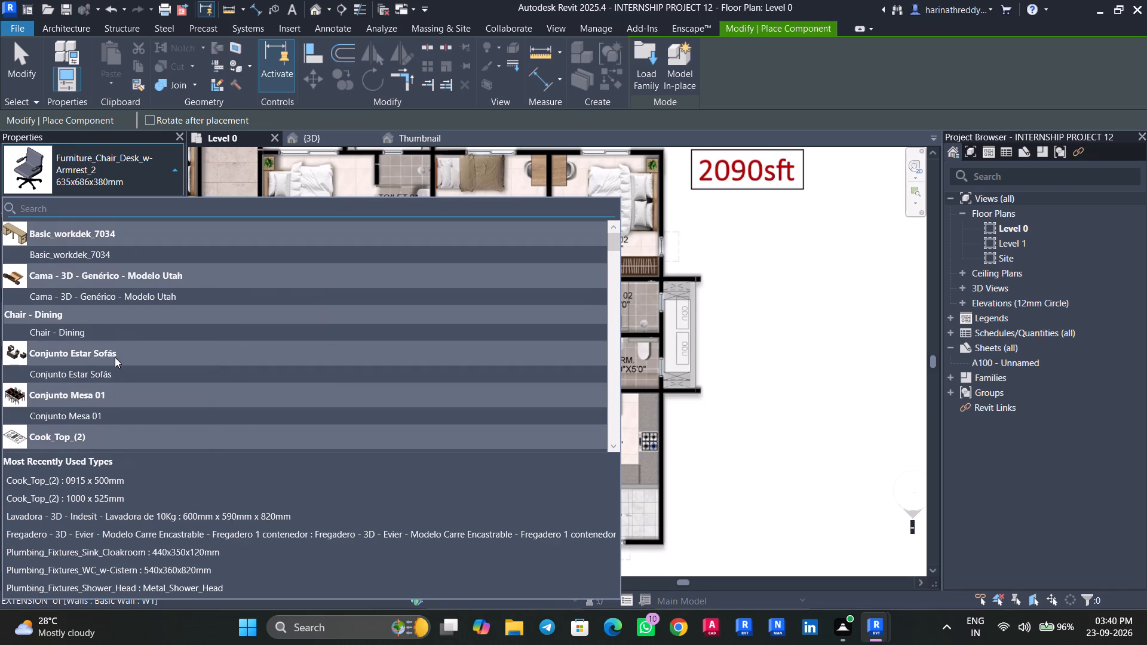
pyautogui.scroll(2, 113, 372)
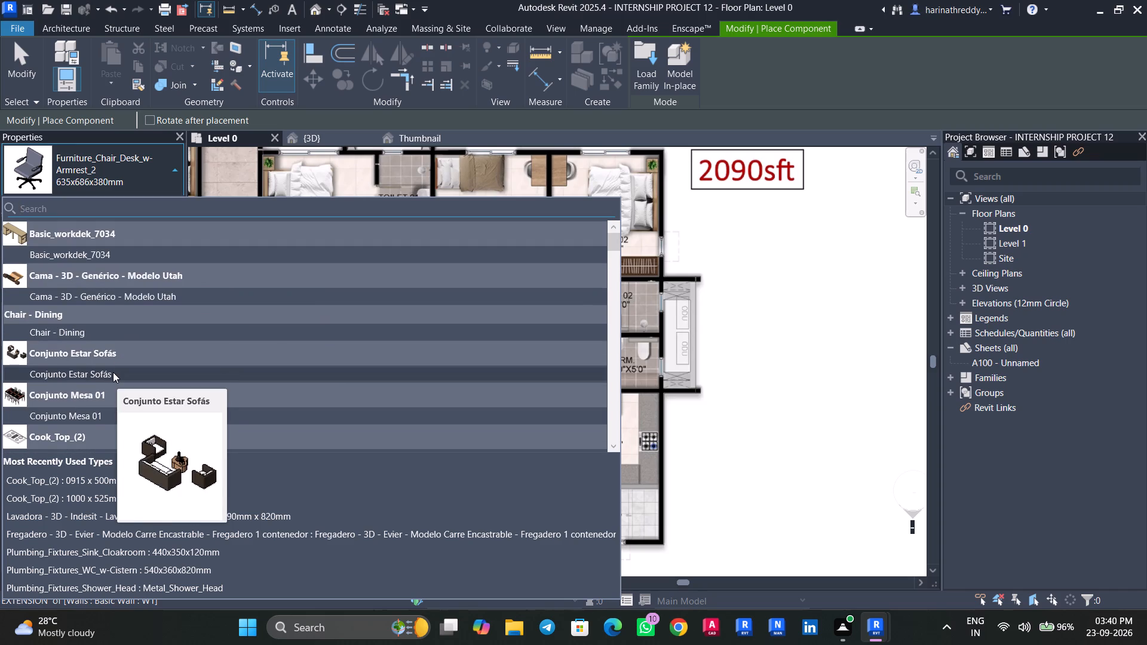
pyautogui.scroll(2, 113, 372)
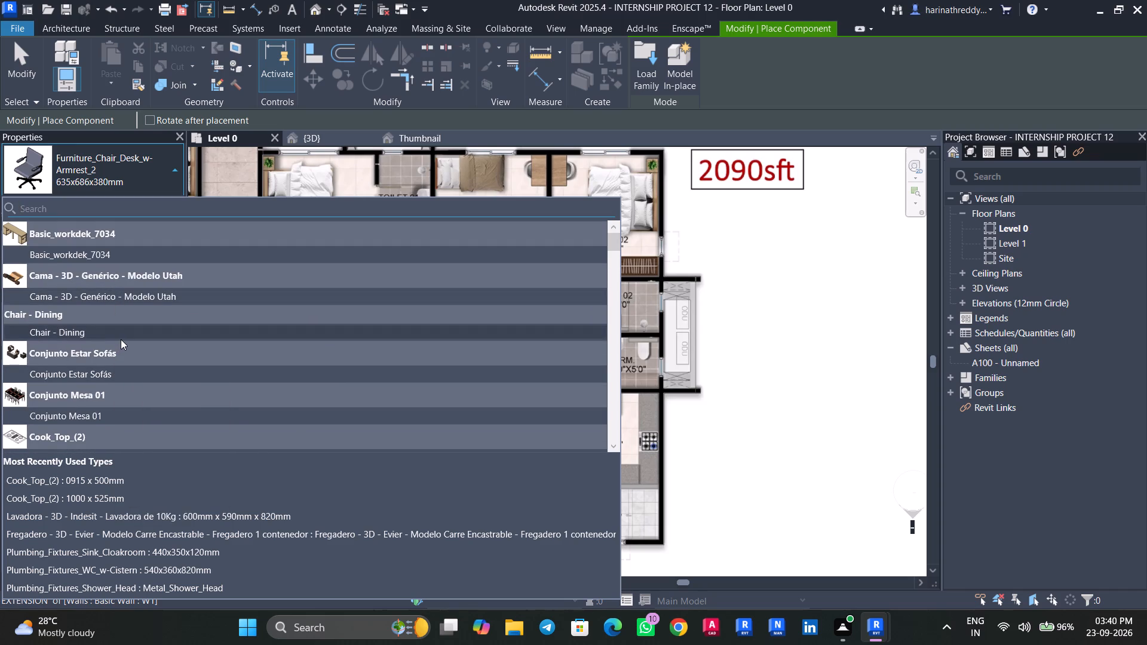
pyautogui.scroll(-13, 121, 339)
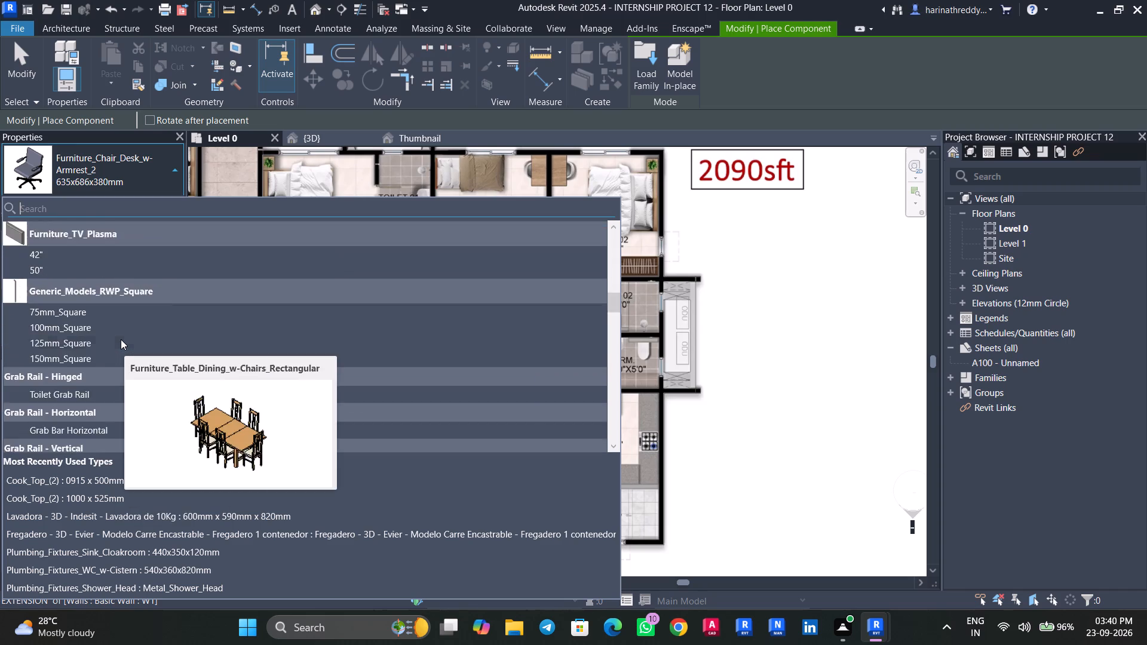
pyautogui.scroll(-11, 121, 339)
pyautogui.scroll(-12, 121, 339)
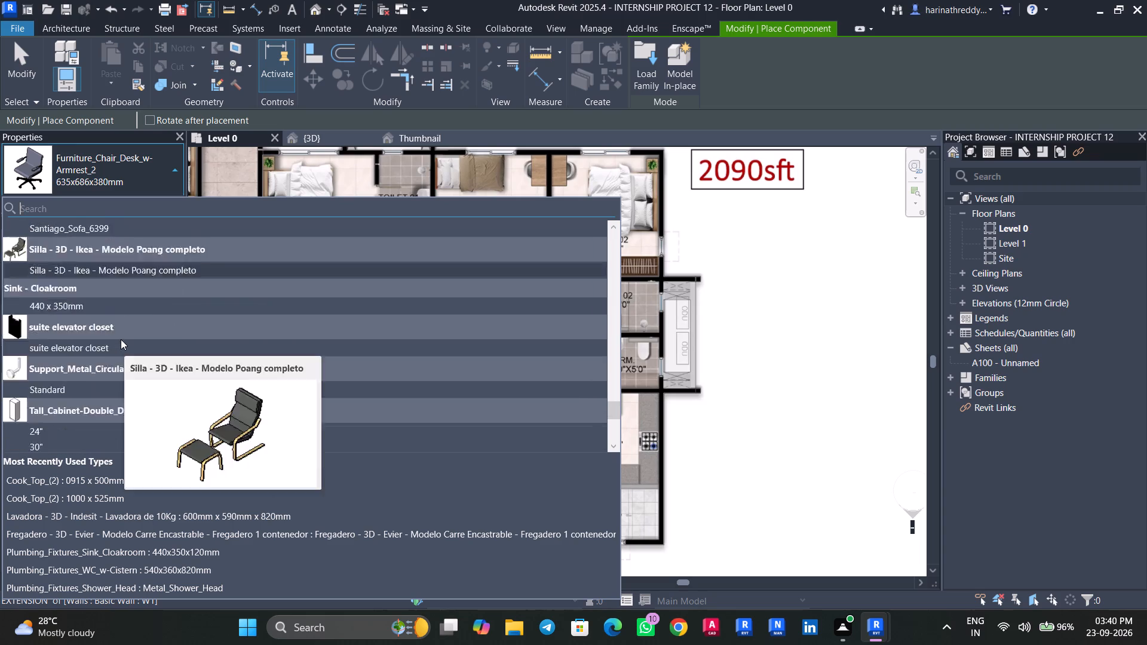
pyautogui.scroll(-15, 121, 339)
pyautogui.scroll(4, 121, 339)
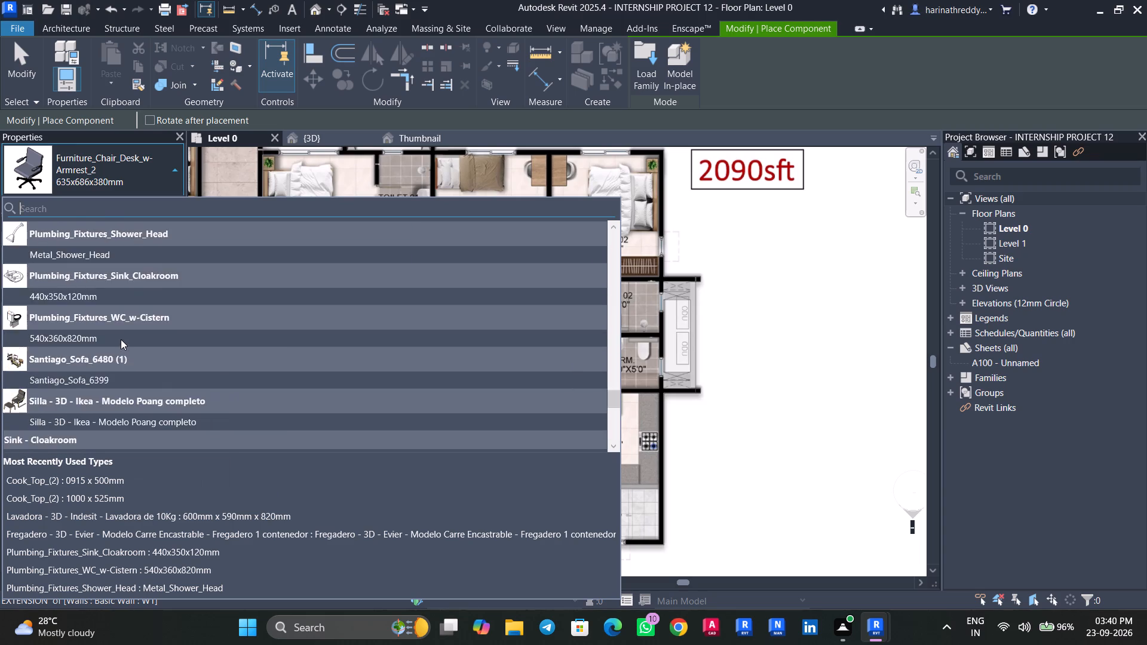
pyautogui.scroll(4, 121, 339)
pyautogui.scroll(-1, 121, 339)
pyautogui.scroll(12, 121, 339)
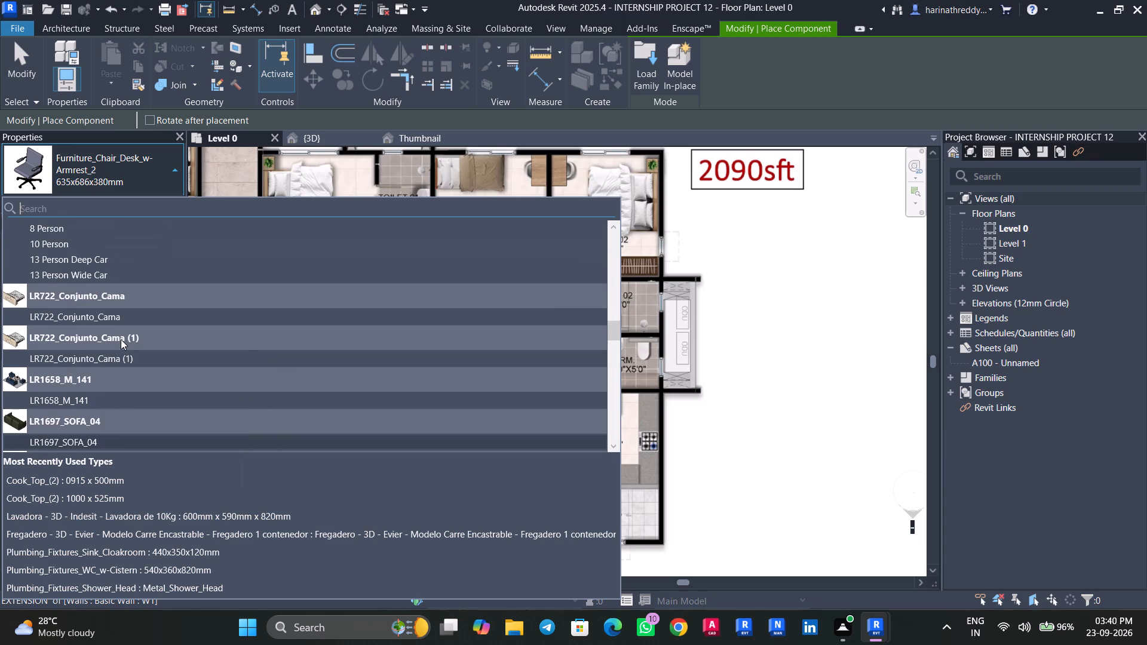
pyautogui.click(121, 404)
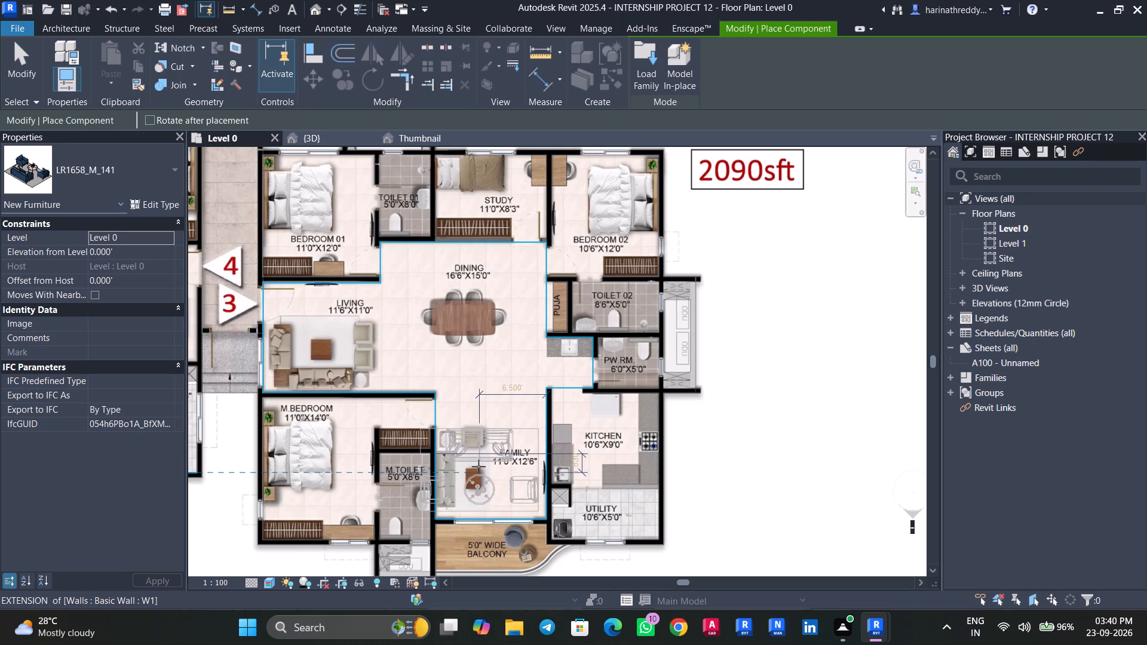
pyautogui.press('space')
pyautogui.scroll(3, 479, 453)
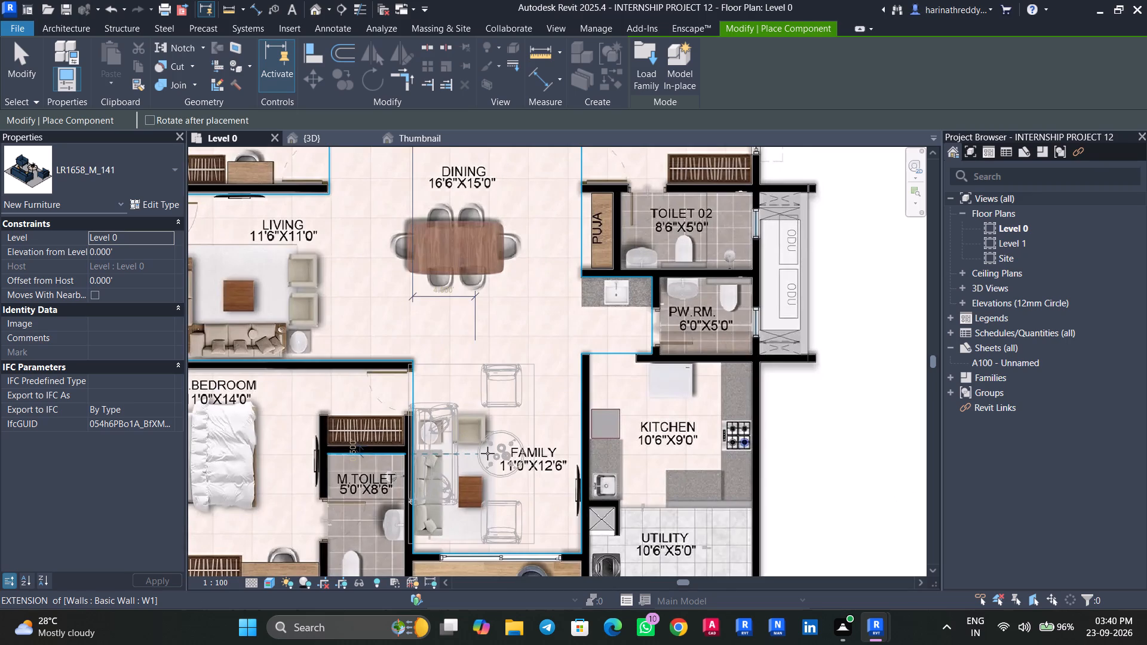
pyautogui.click(488, 454)
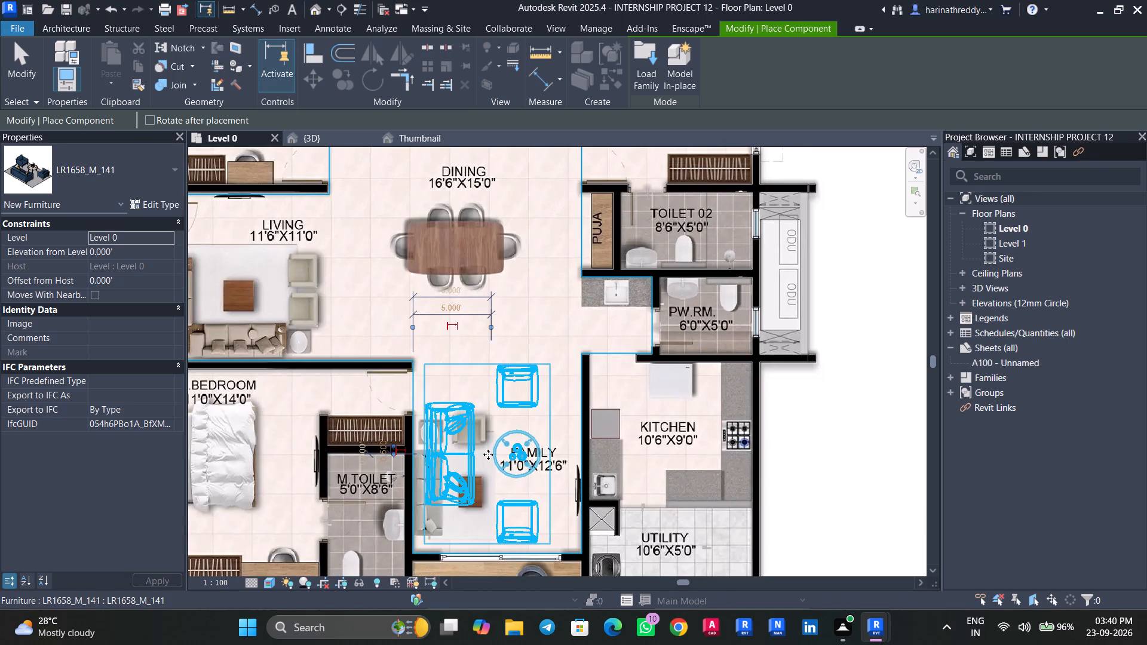
pyautogui.press('Escape')
pyautogui.press('Escape')
pyautogui.write('cm')
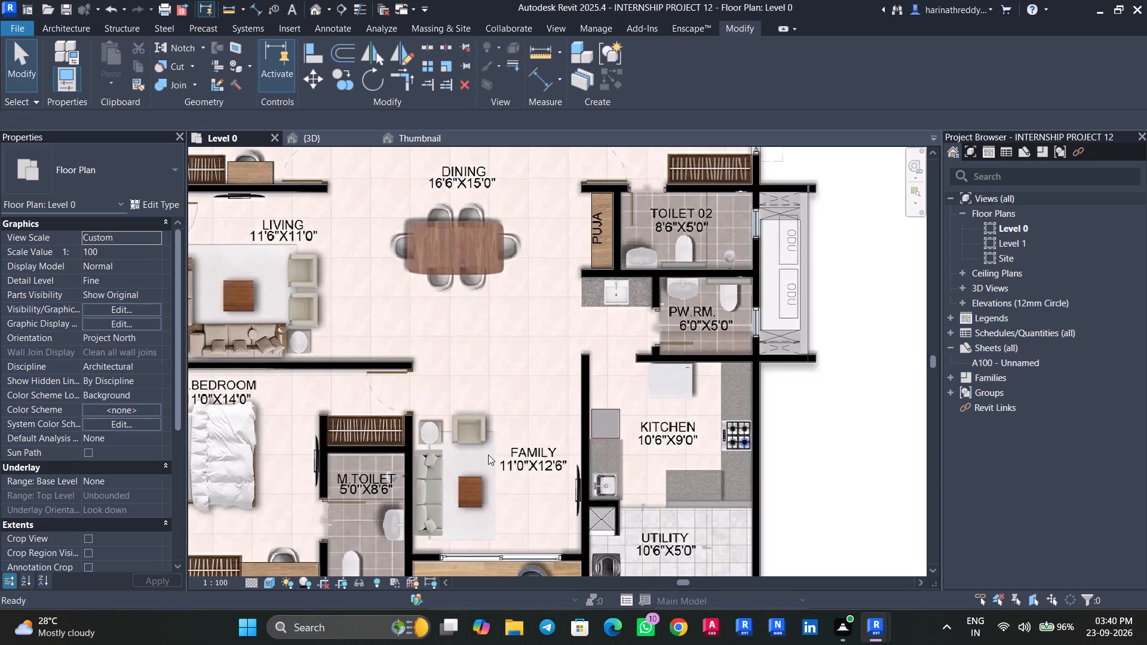
pyautogui.press('Escape')
pyautogui.press('Escape')
# Place a 42" Furniture_TV_Plasma at 4' elevation on flat 3's family–kitchen wall, rotated to match the TV drawn in the plan image.
pyautogui.press('Tab')
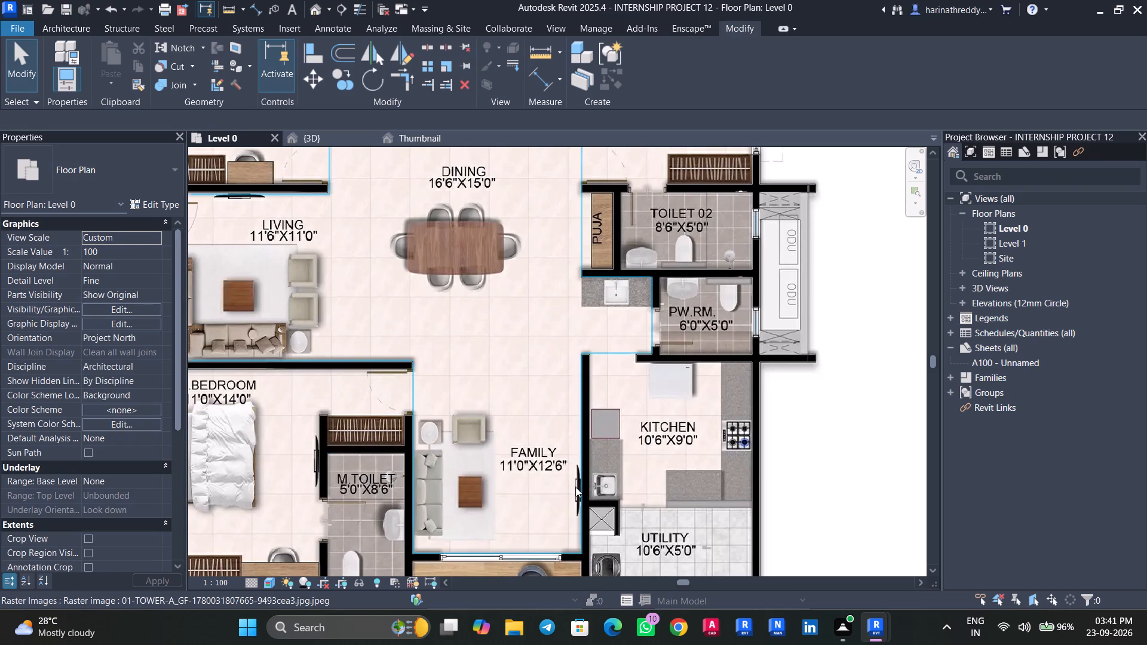
pyautogui.press('Tab')
pyautogui.press('Tab')
pyautogui.scroll(2, 565, 493)
pyautogui.moveTo(564, 493); pyautogui.dragTo(521, 425, button='middle')
pyautogui.scroll(2, 541, 445)
pyautogui.moveTo(532, 434); pyautogui.dragTo(523, 411, button='middle')
pyautogui.press('Tab')
pyautogui.press('c')
pyautogui.press('m')
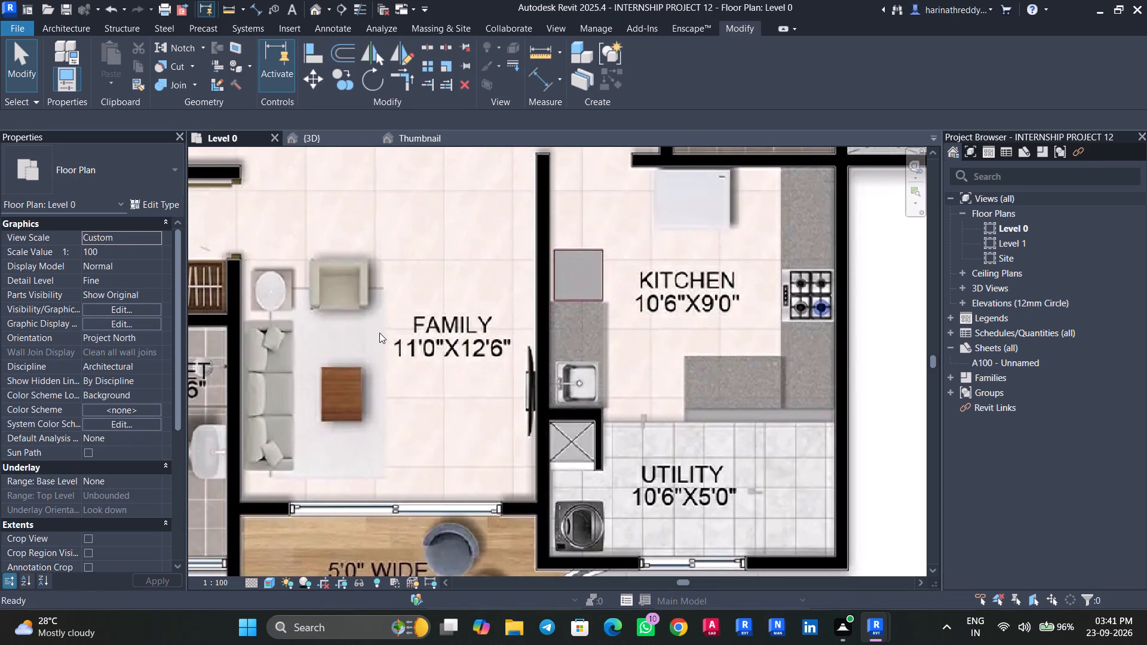
pyautogui.click(76, 168)
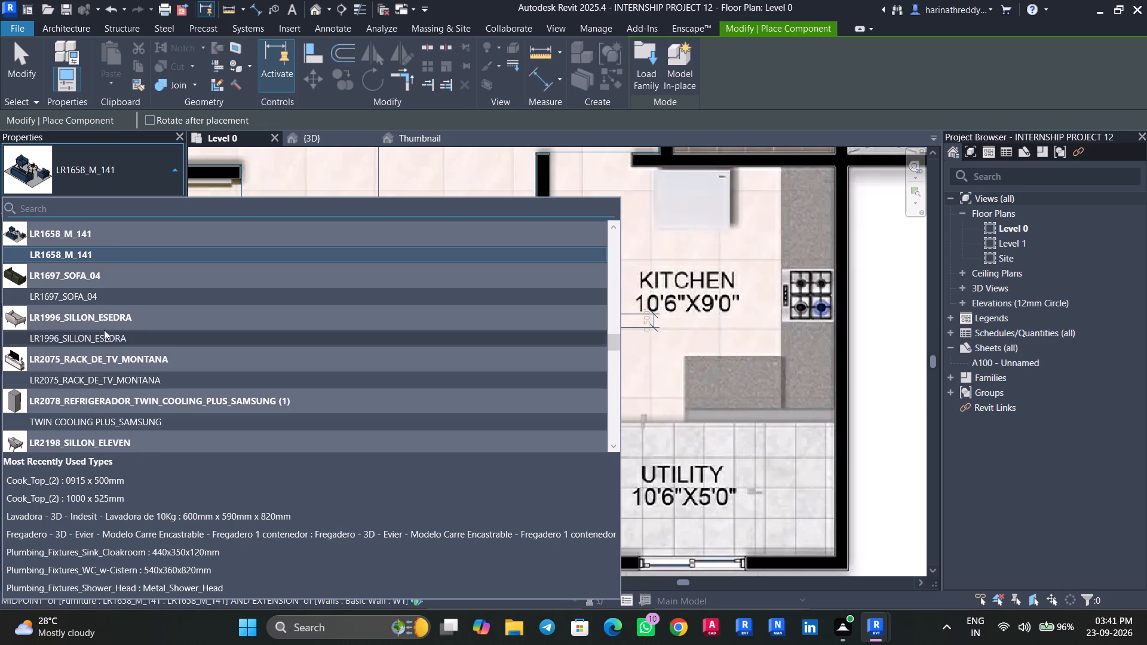
pyautogui.scroll(8, 107, 349)
pyautogui.scroll(-6, 104, 373)
pyautogui.scroll(11, 104, 373)
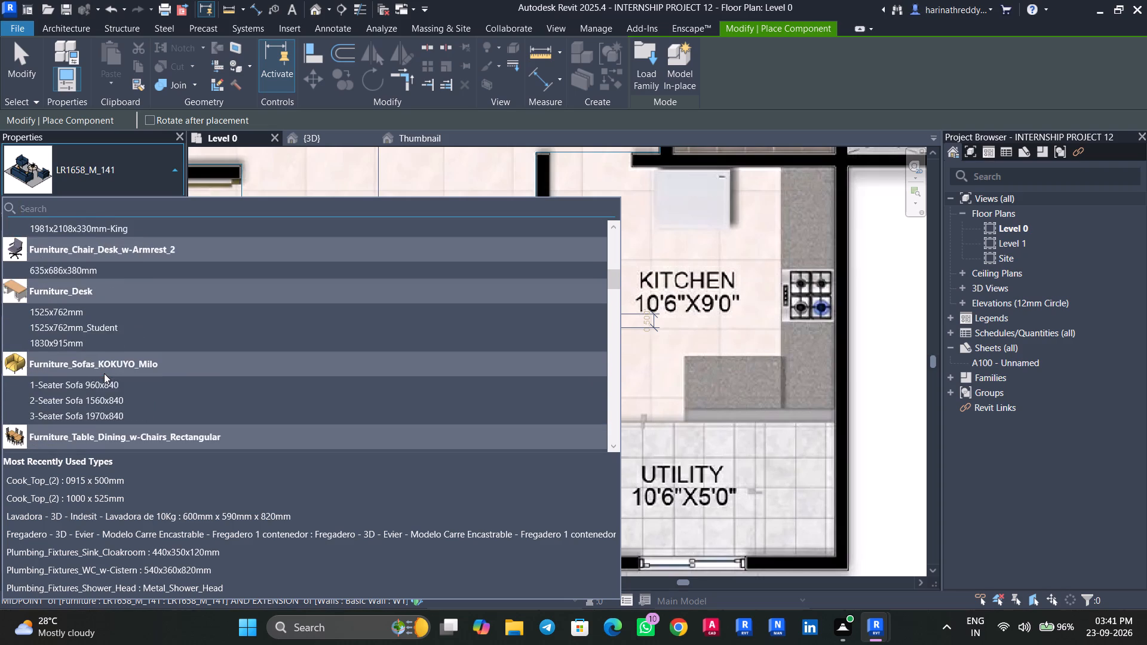
pyautogui.scroll(-3, 105, 408)
pyautogui.click(97, 337)
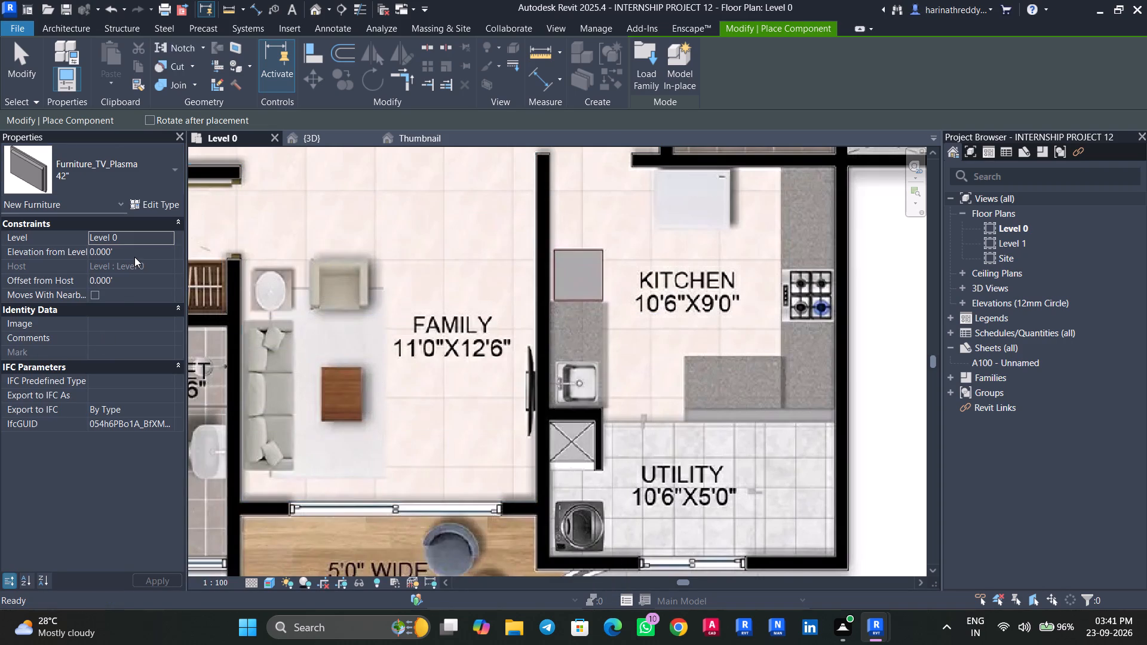
pyautogui.click(134, 257)
pyautogui.press('4')
pyautogui.press("'")
pyautogui.press('Return')
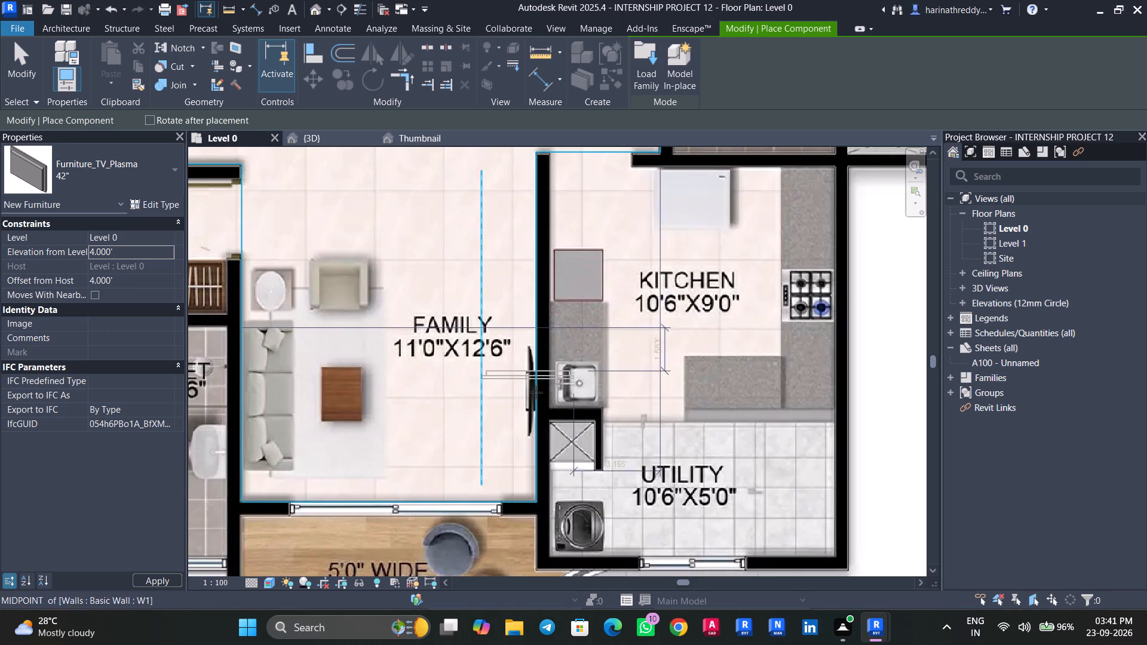
pyautogui.press('space')
pyautogui.press('space')
pyautogui.press('space')
pyautogui.press('space')
pyautogui.press('space')
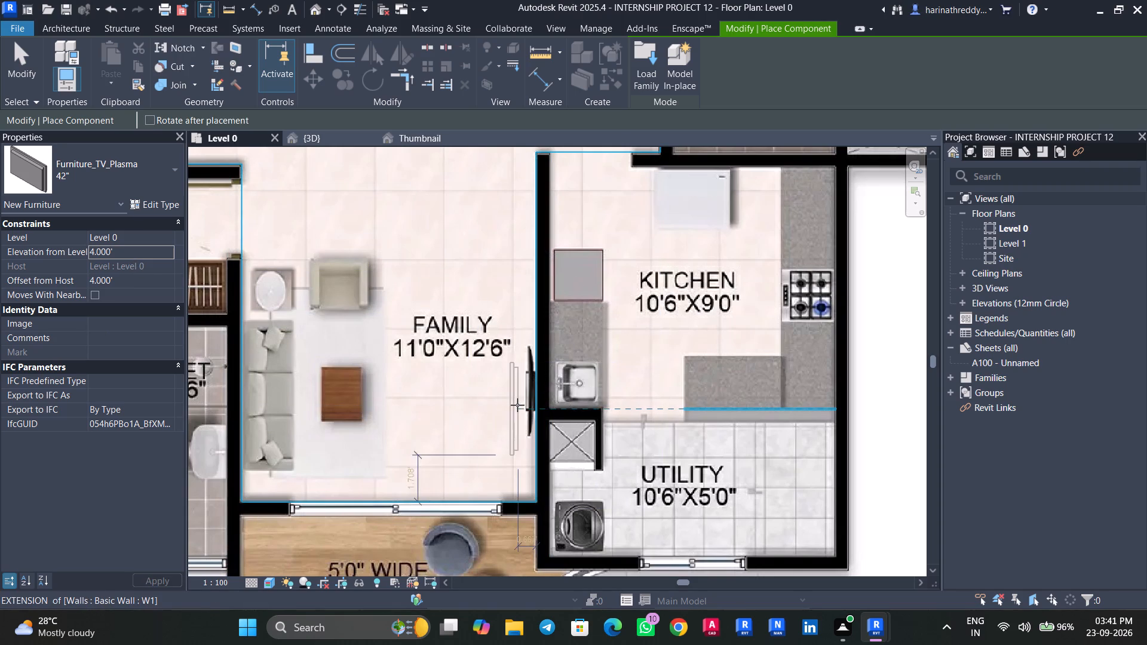
pyautogui.click(532, 389)
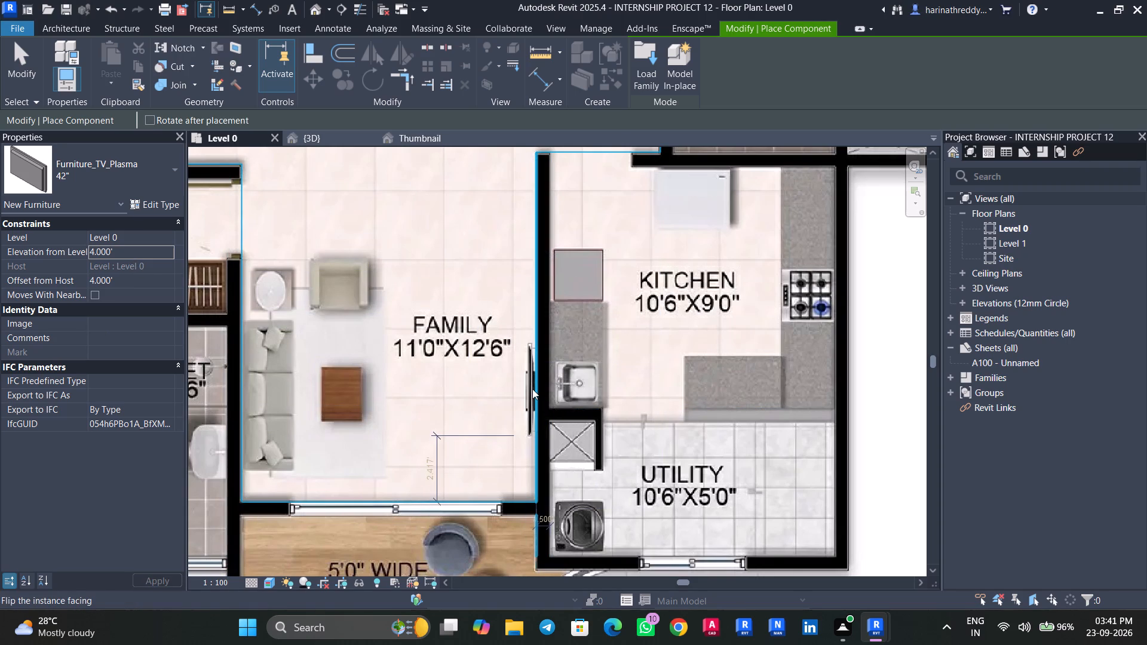
pyautogui.press('Escape')
pyautogui.press('Escape')
pyautogui.press('Escape')
# Place a Plumbing_Fixtures_WC_w-Cistern 540x360x820mm in flat 3's M.Toilet, rotated so its cistern backs onto the ODU-side wall over the drawn WC.
pyautogui.scroll(-4, 443, 404)
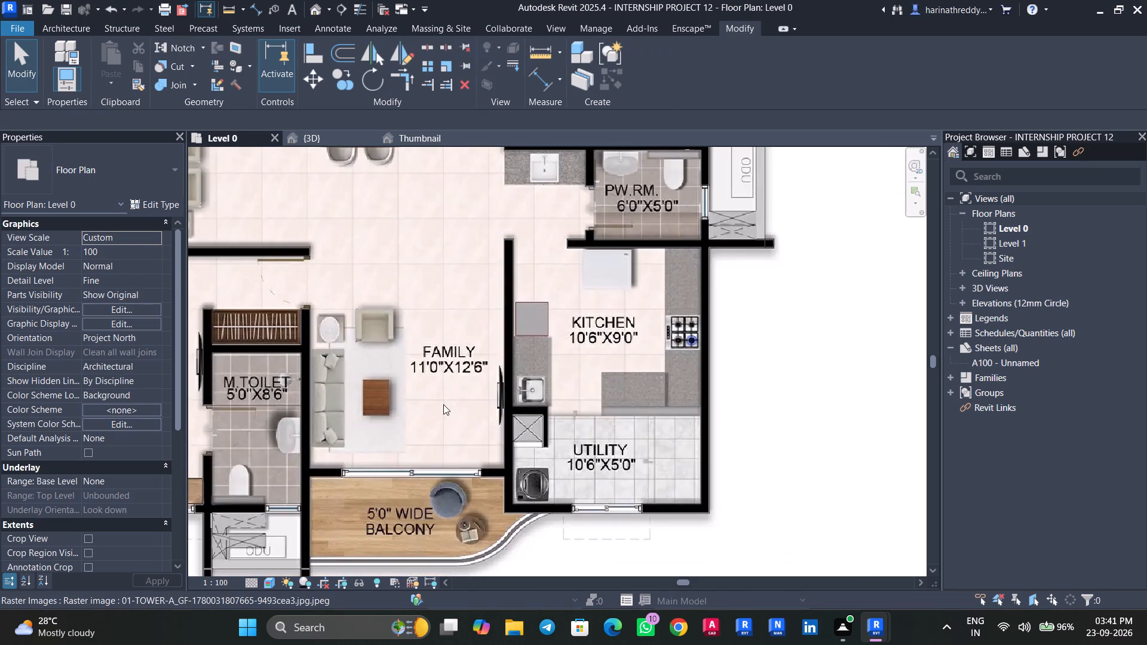
pyautogui.press('Tab')
pyautogui.scroll(-4, 456, 412)
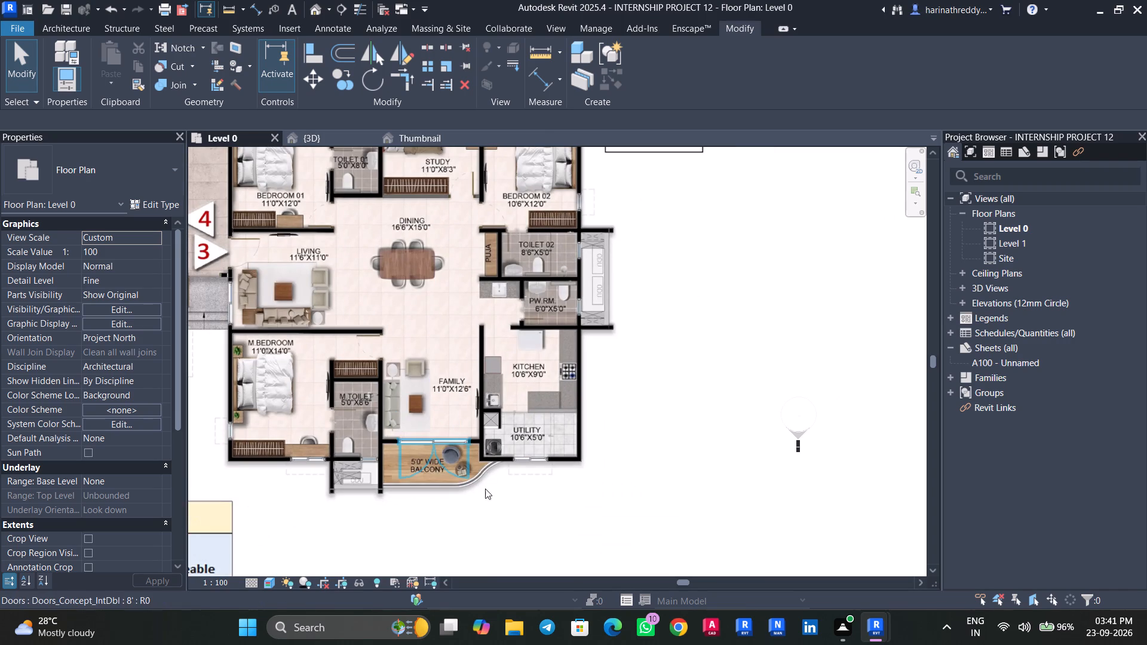
pyautogui.moveTo(486, 489); pyautogui.dragTo(679, 449, button='middle')
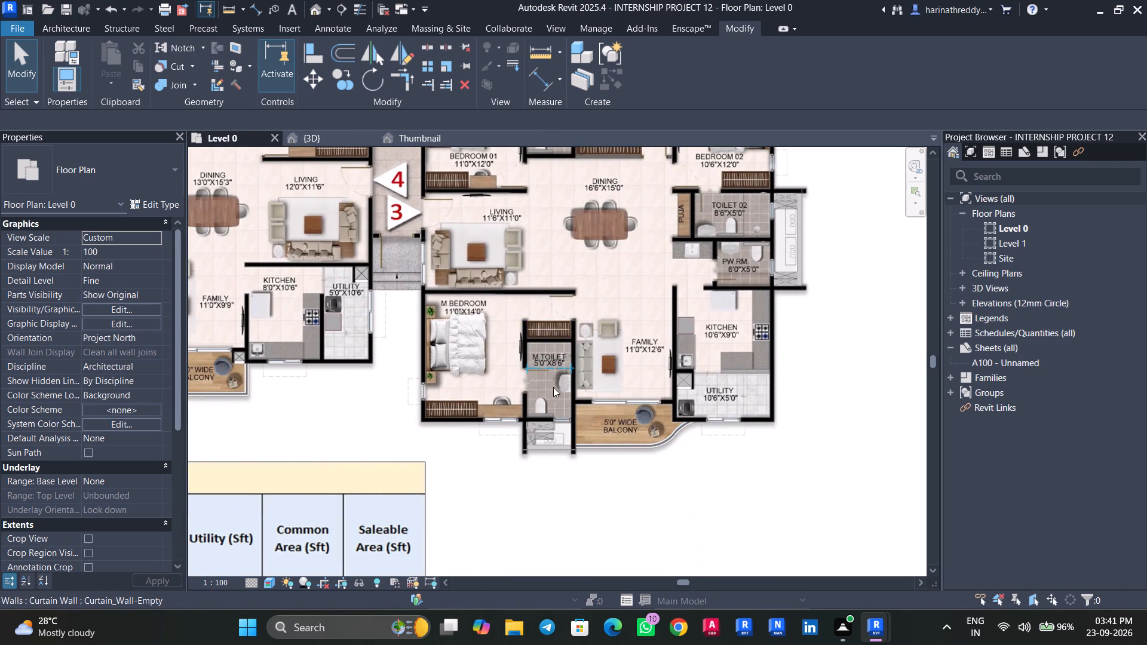
pyautogui.scroll(5, 562, 386)
pyautogui.scroll(-5, 479, 404)
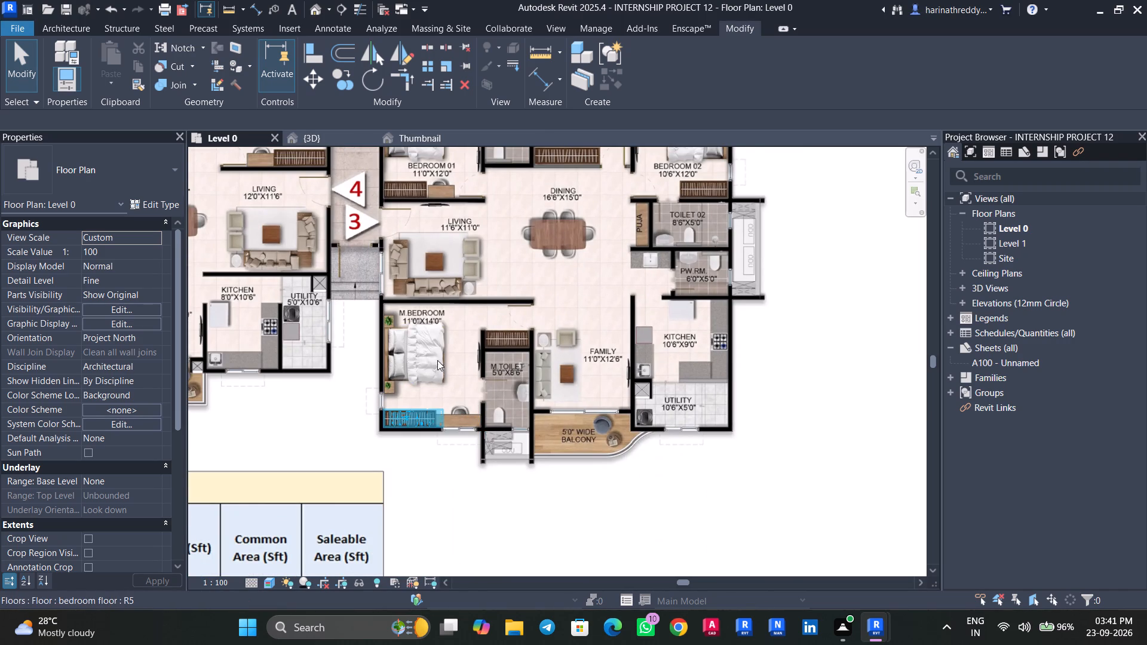
pyautogui.scroll(5, 523, 410)
pyautogui.press('c')
pyautogui.press('m')
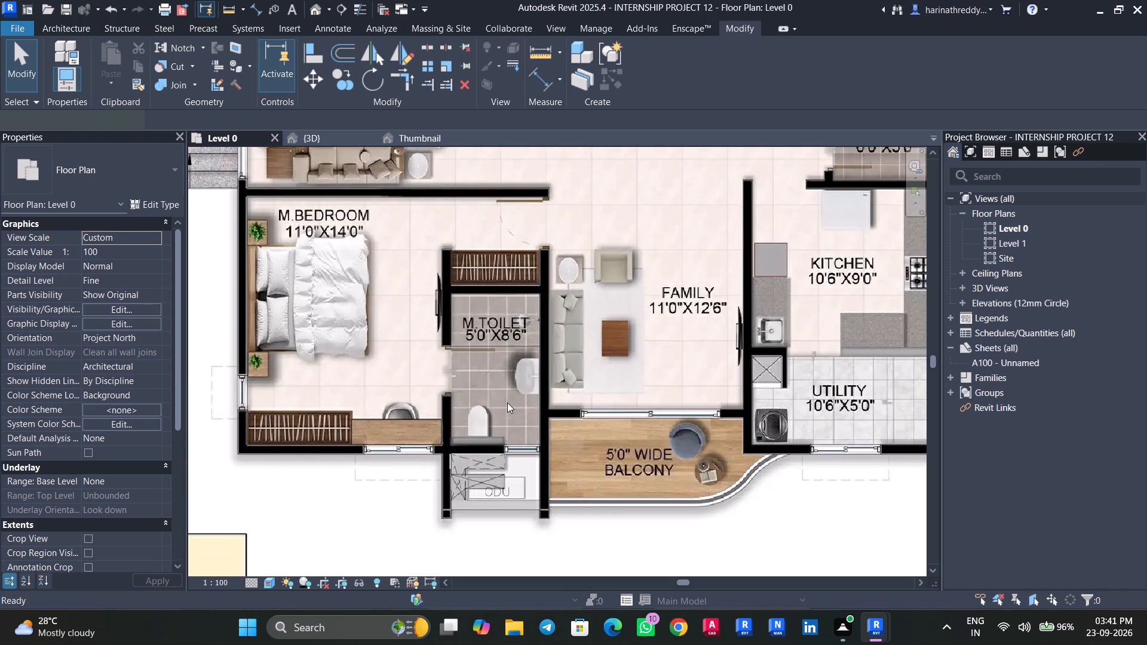
pyautogui.click(69, 182)
pyautogui.scroll(5, 108, 356)
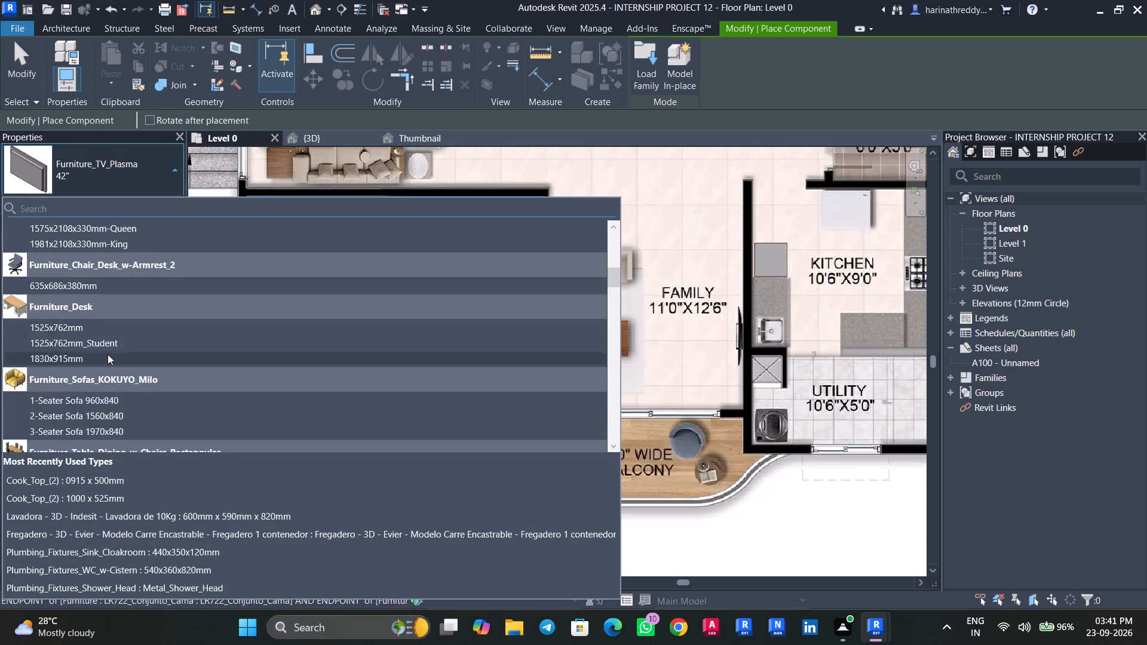
pyautogui.scroll(15, 108, 354)
pyautogui.scroll(-3, 108, 354)
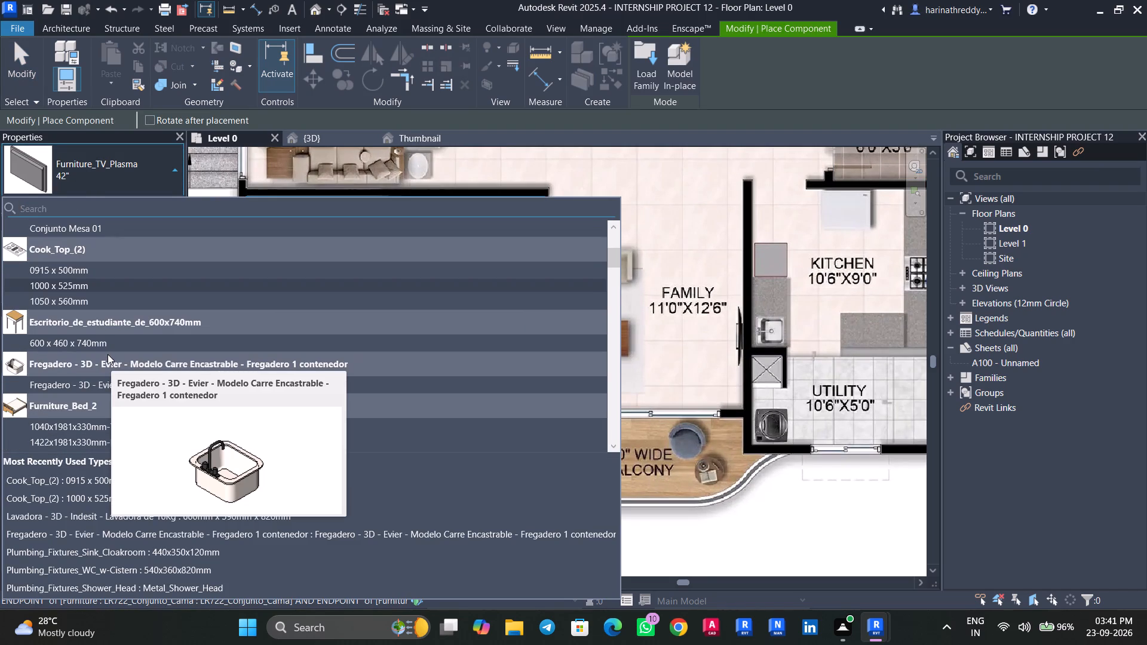
pyautogui.scroll(-12, 108, 354)
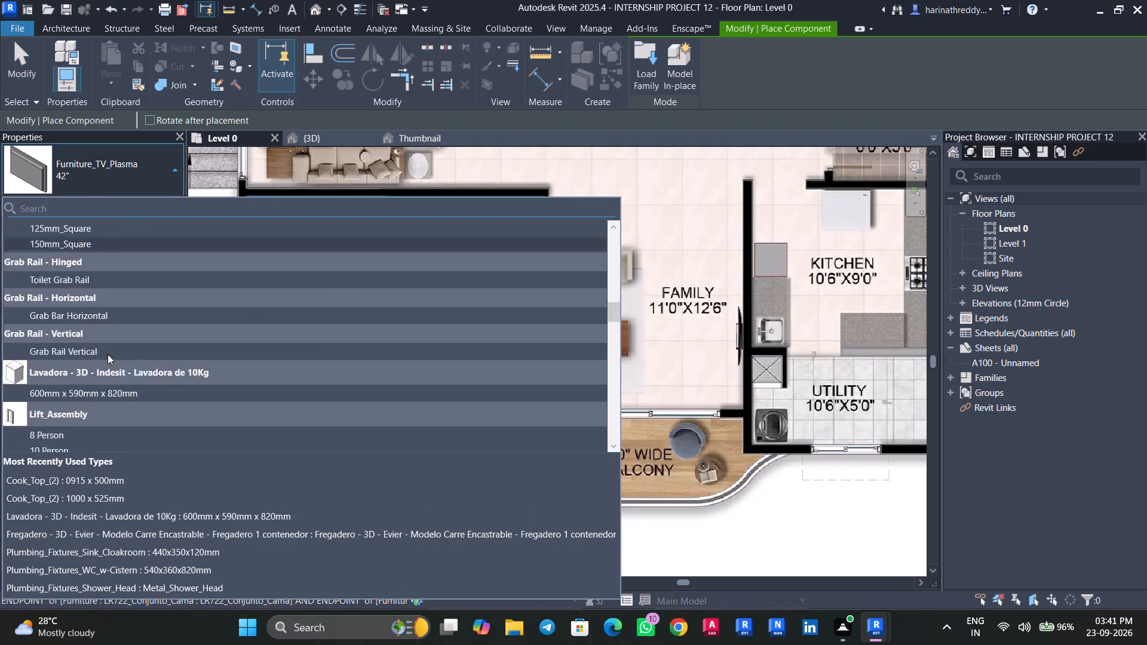
pyautogui.scroll(-17, 108, 354)
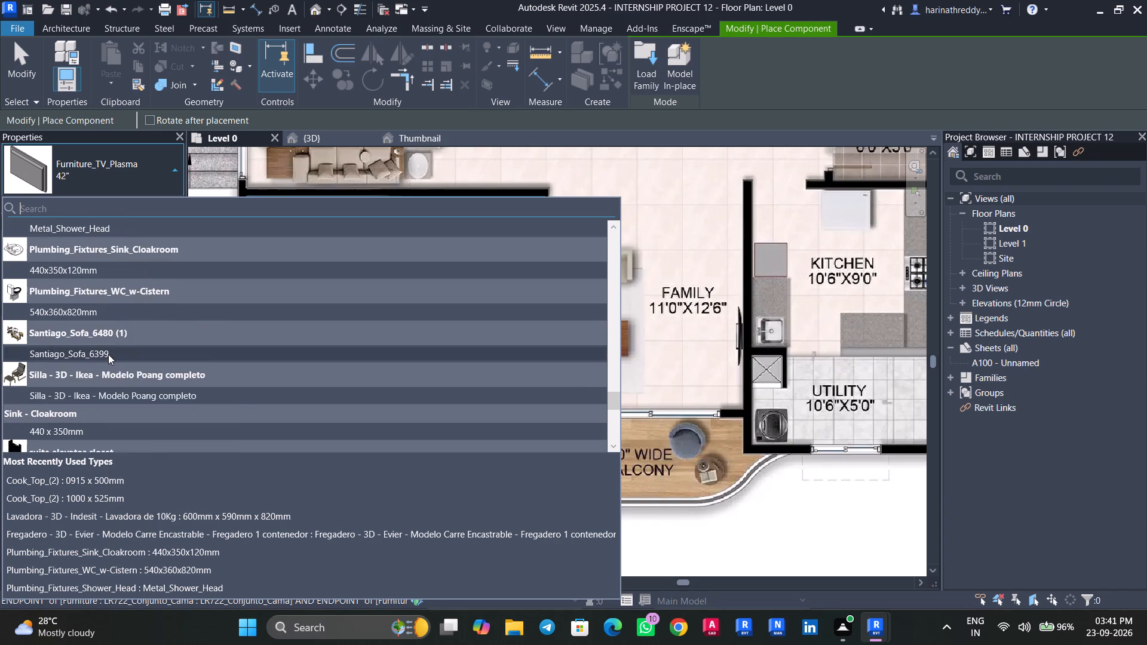
pyautogui.click(120, 309)
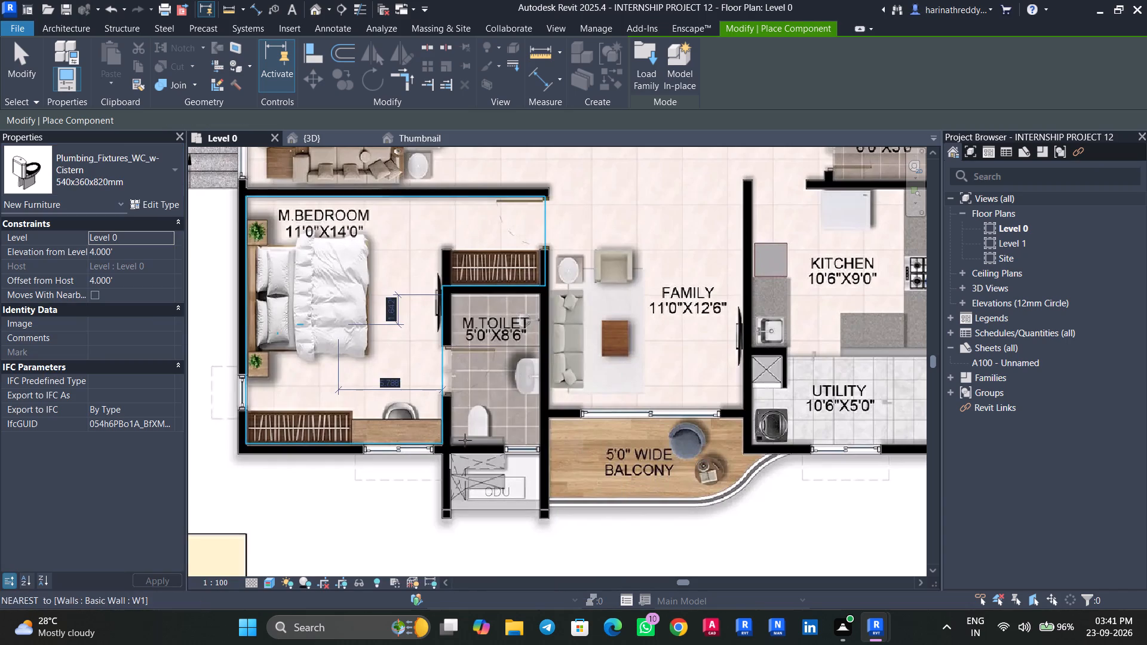
pyautogui.scroll(11, 491, 436)
pyautogui.press('space')
pyautogui.press('space')
pyautogui.press('space')
pyautogui.press('space')
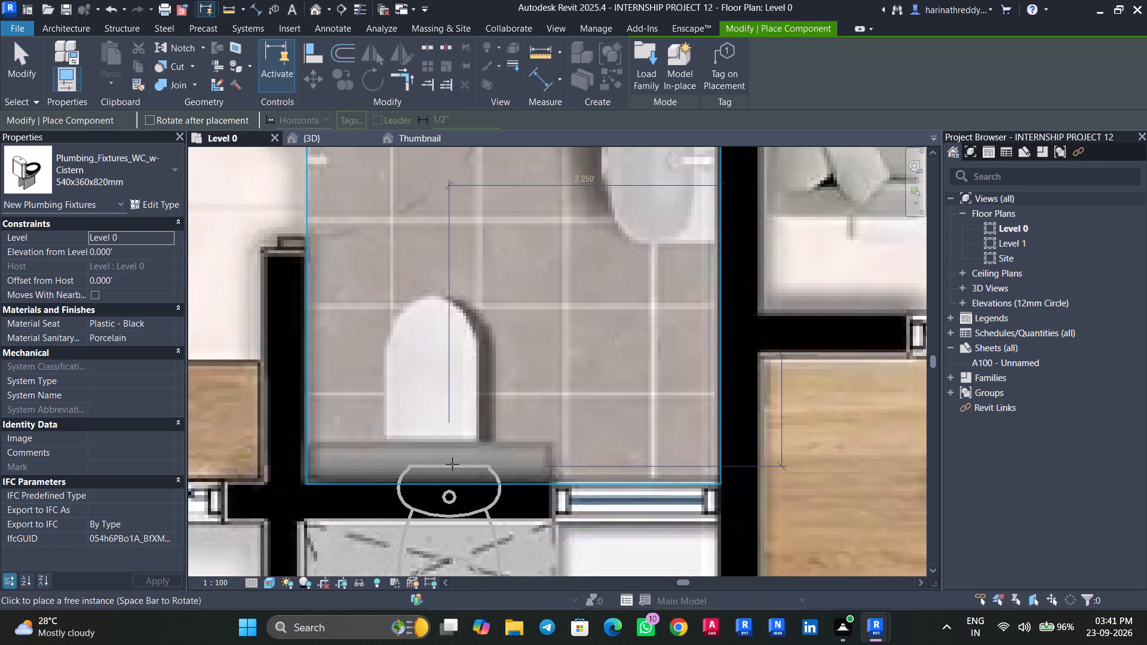
pyautogui.press('space')
pyautogui.press('space')
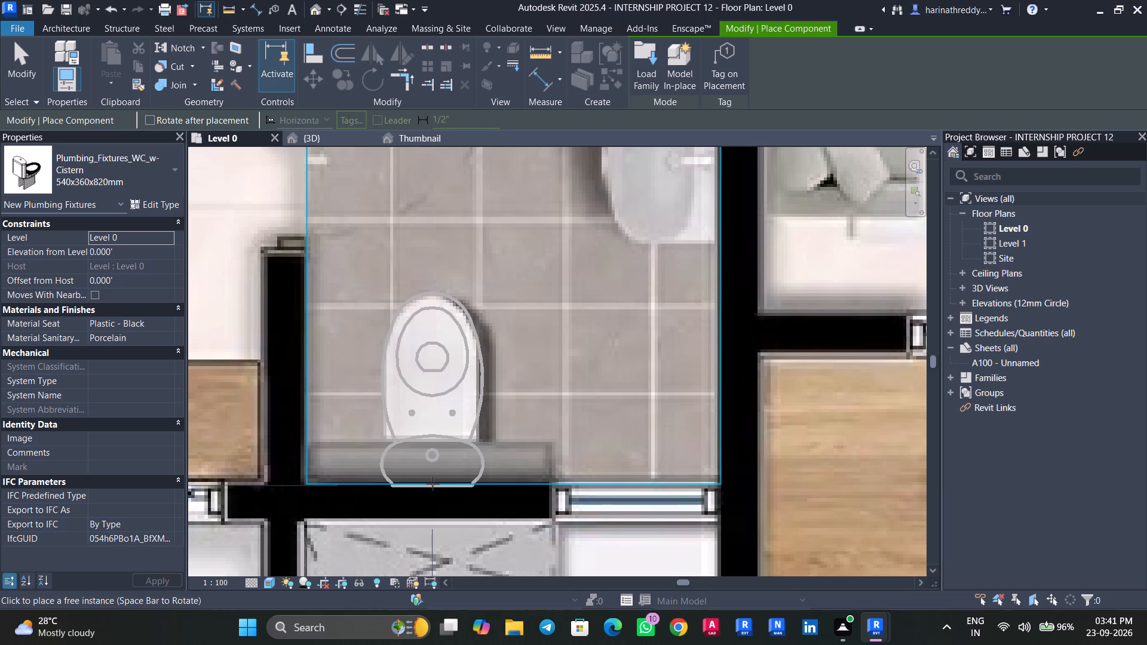
pyautogui.click(433, 484)
# Place a 440x350x120mm Plumbing_Fixtures_Sink_Cloakroom at 4' elevation on the M.Toilet's family-side wall, rotated to match the drawn basin.
pyautogui.click(113, 170)
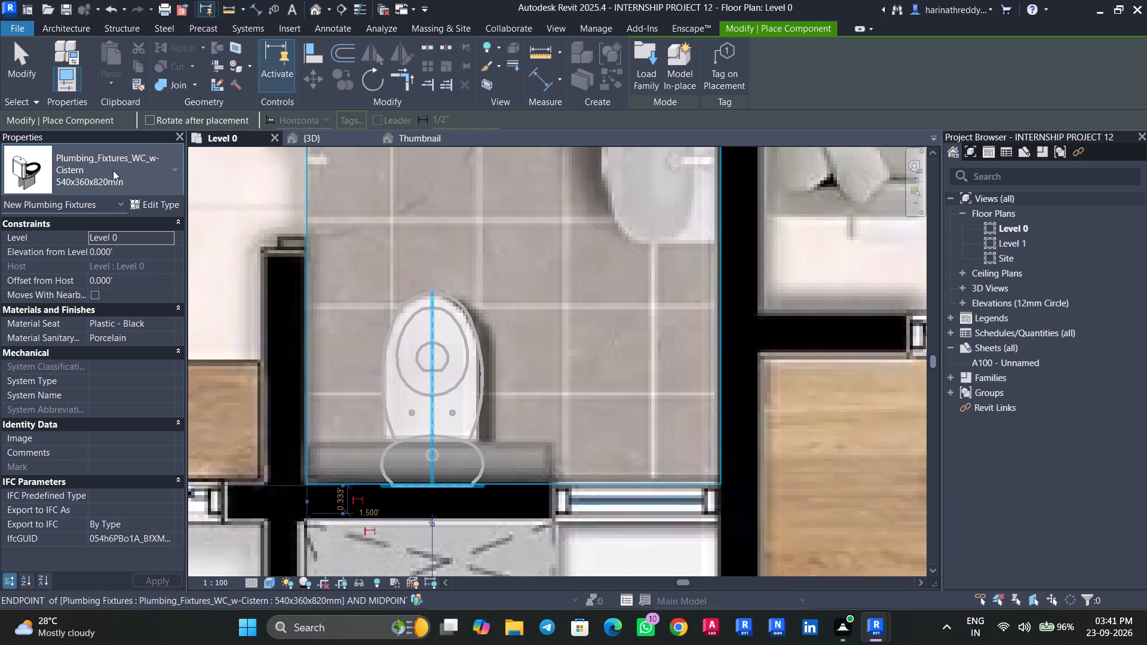
pyautogui.scroll(2, 87, 407)
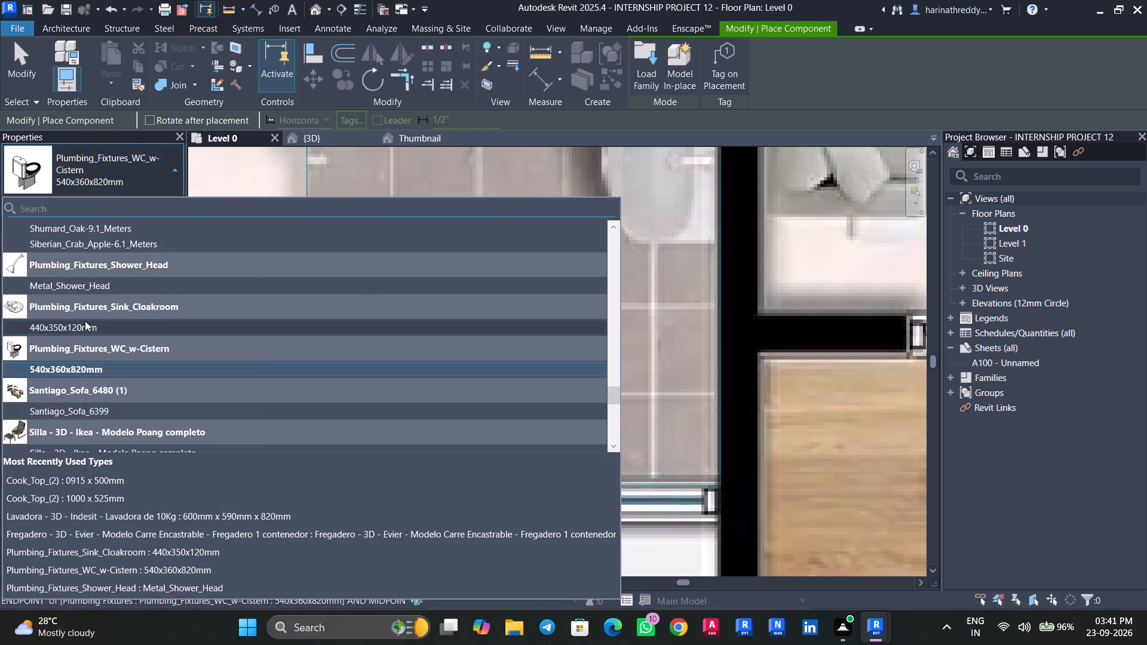
pyautogui.click(85, 321)
pyautogui.click(140, 258)
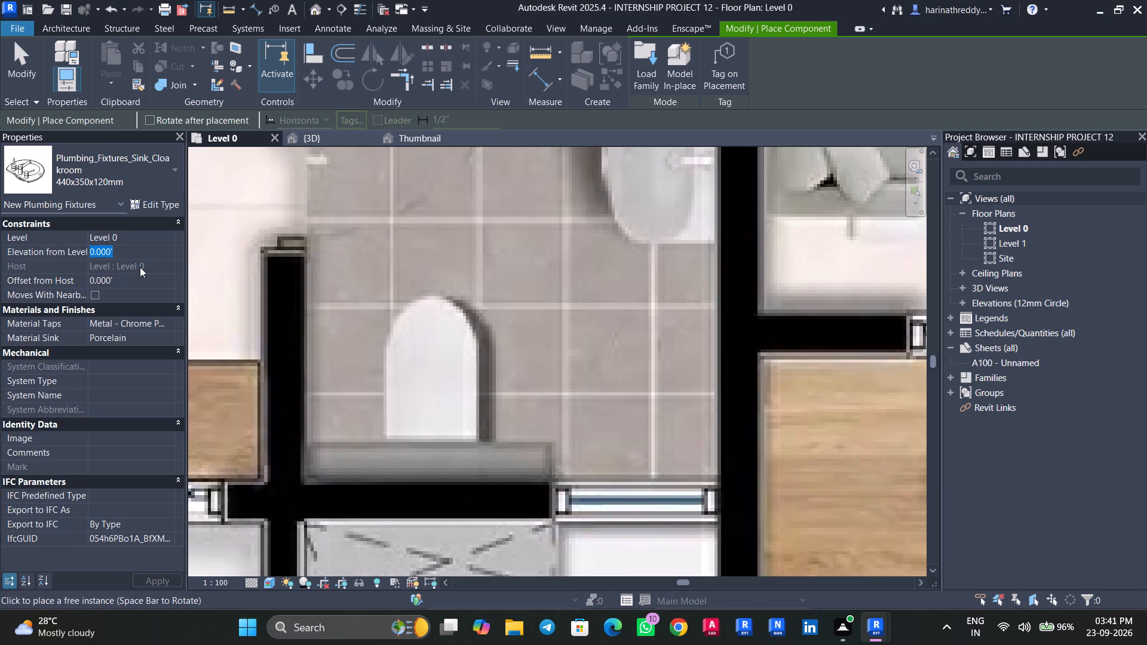
pyautogui.write("4'")
pyautogui.press('Return')
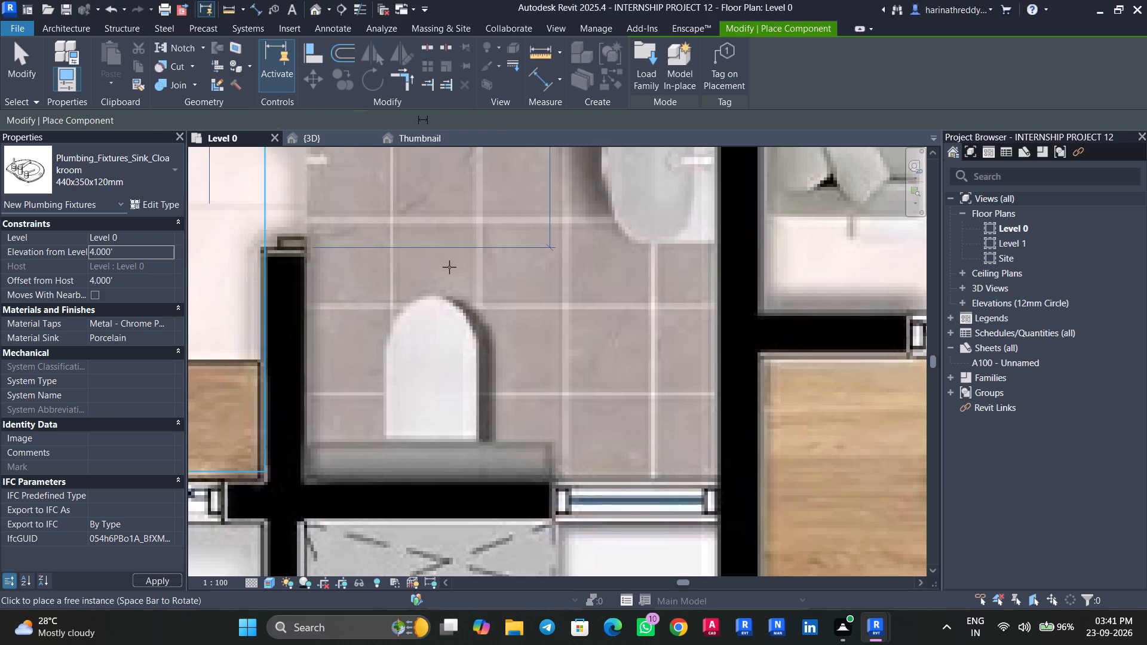
pyautogui.moveTo(500, 247); pyautogui.dragTo(458, 472, button='middle')
pyautogui.press('space')
pyautogui.press('space')
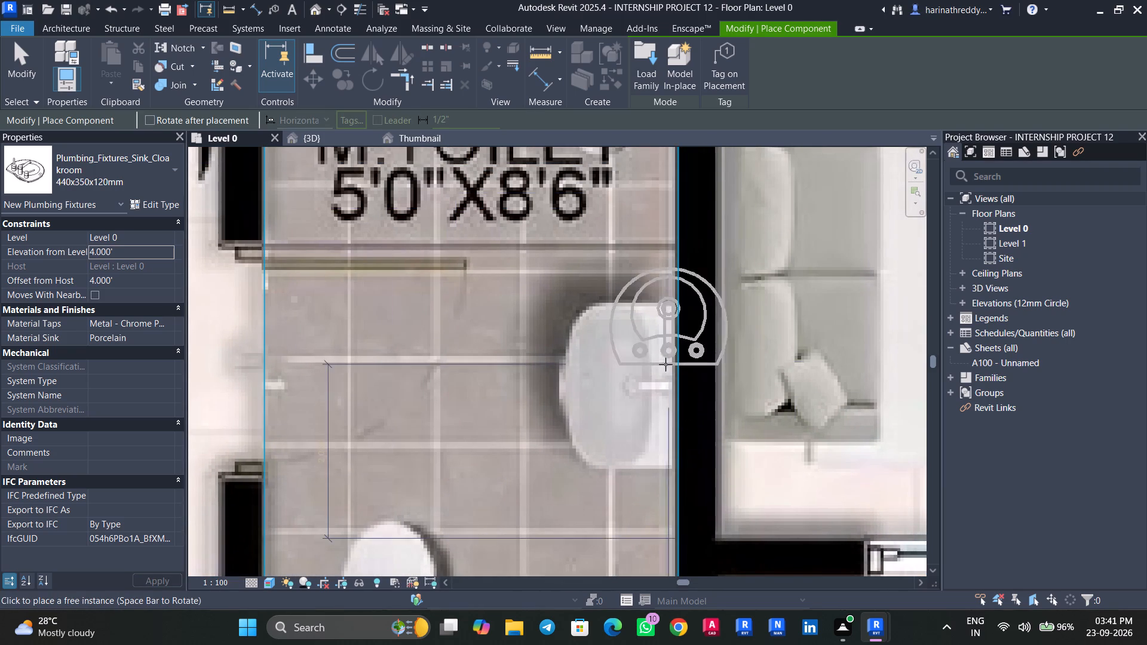
pyautogui.press('space')
pyautogui.click(673, 385)
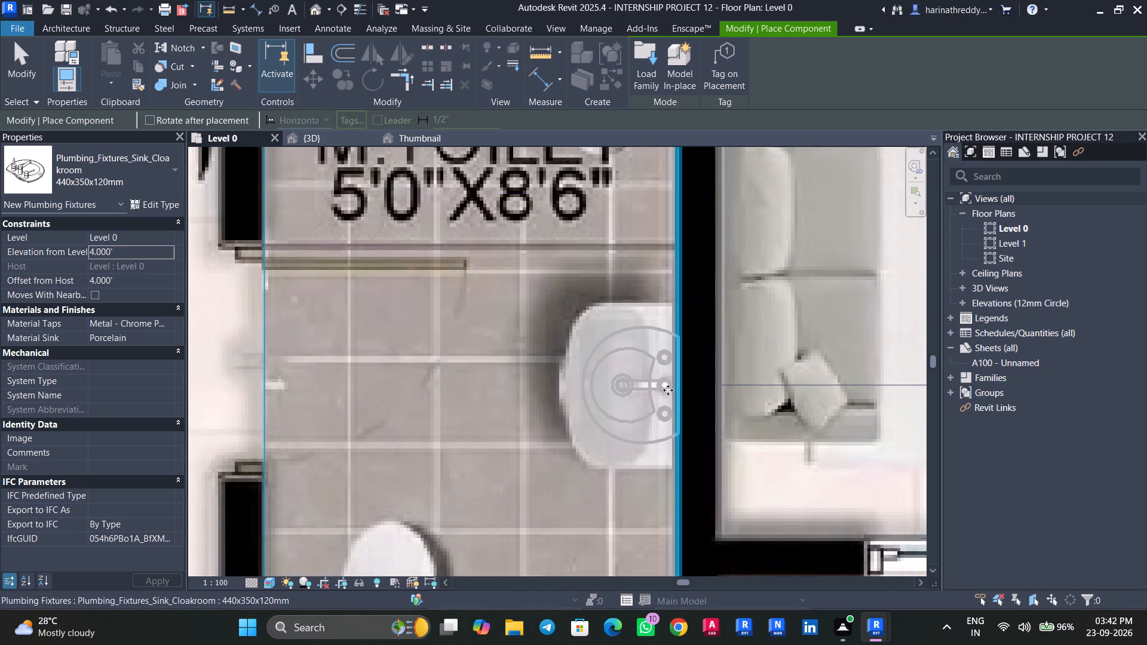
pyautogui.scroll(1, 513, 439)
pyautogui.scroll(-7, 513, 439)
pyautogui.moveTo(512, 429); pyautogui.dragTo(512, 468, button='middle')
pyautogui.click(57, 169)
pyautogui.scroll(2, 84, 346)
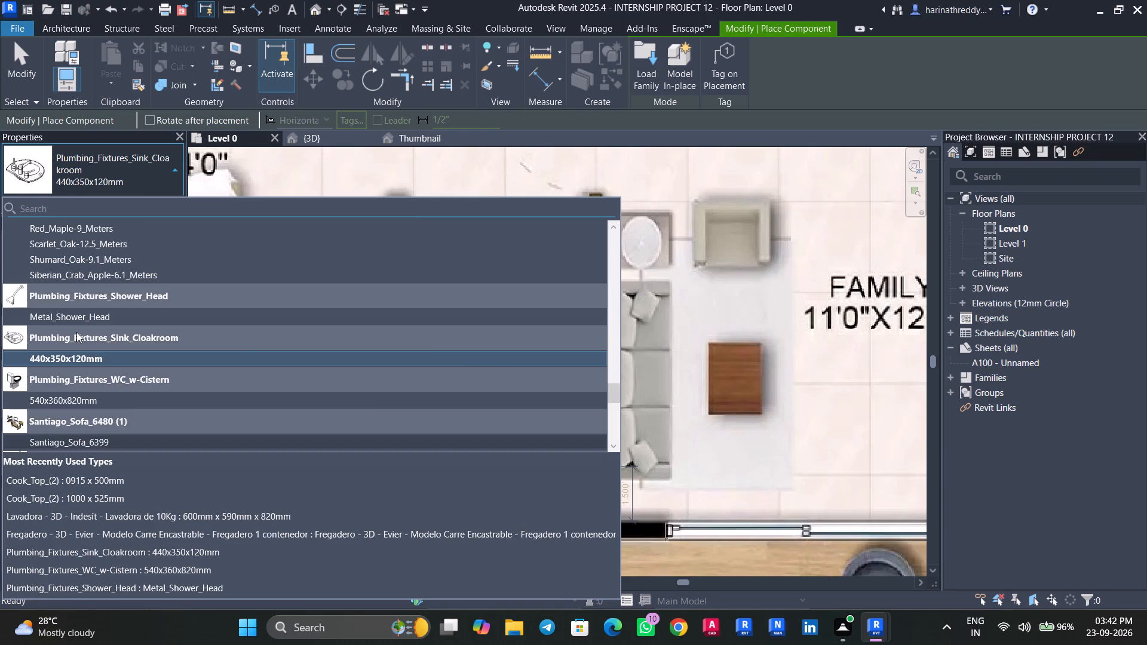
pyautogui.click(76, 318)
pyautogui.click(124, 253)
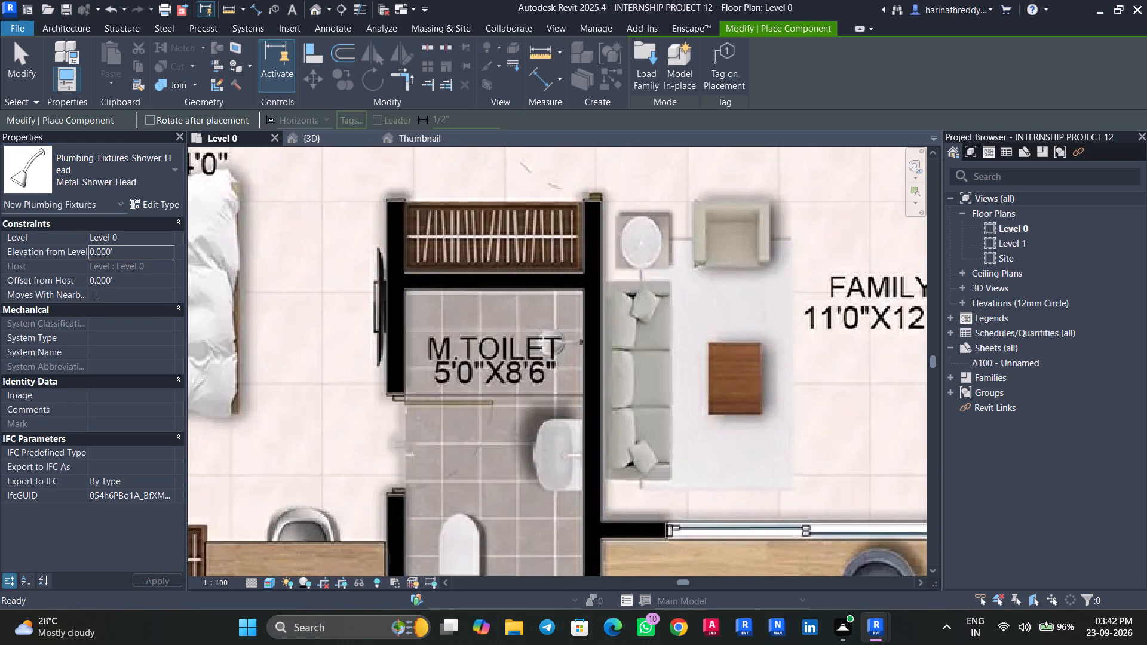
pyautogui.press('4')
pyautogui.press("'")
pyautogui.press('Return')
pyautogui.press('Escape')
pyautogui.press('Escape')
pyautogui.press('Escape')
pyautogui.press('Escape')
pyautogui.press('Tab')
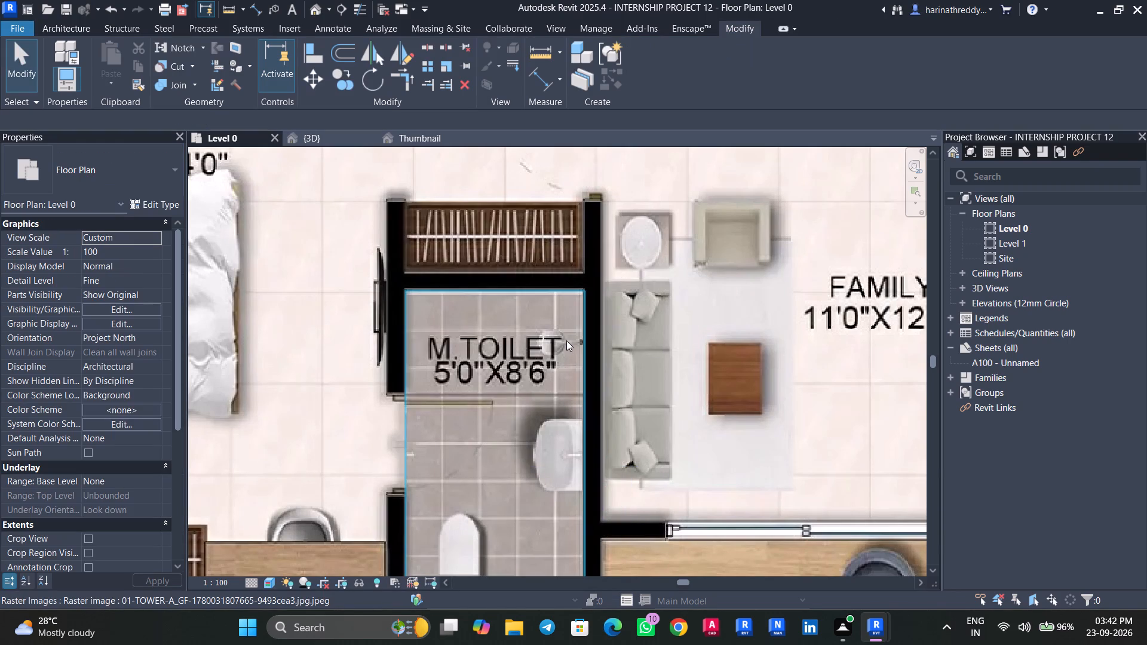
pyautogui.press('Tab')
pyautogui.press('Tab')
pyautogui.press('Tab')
# Examine the furnished Level 0 flats in the 3D view from several angles, checking room furniture and toilet fixtures across the tower.
pyautogui.click(329, 145)
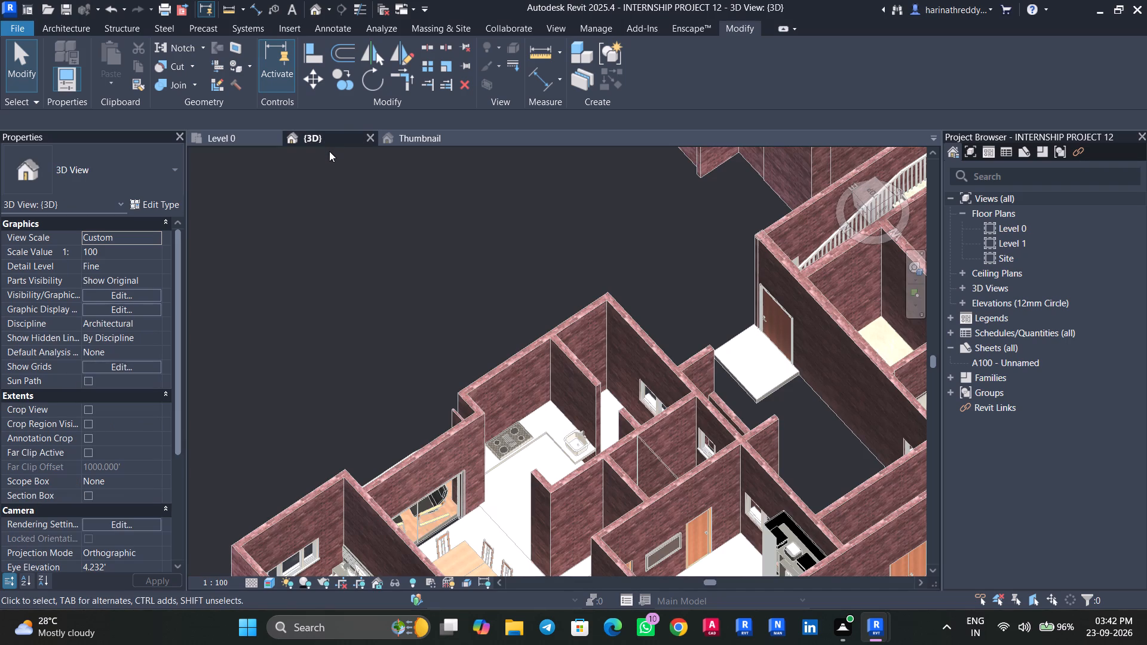
pyautogui.scroll(-8, 366, 290)
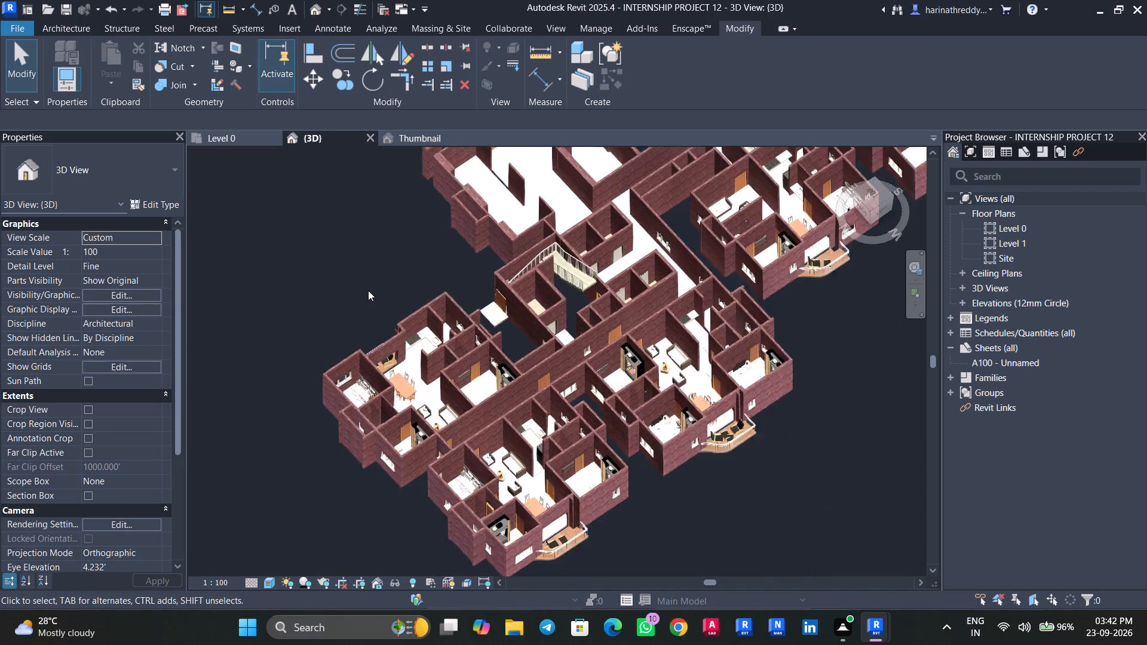
pyautogui.scroll(-4, 368, 290)
pyautogui.keyDown('shift'); pyautogui.moveTo(366, 462); pyautogui.dragTo(473, 531, button='middle'); pyautogui.keyUp('shift')
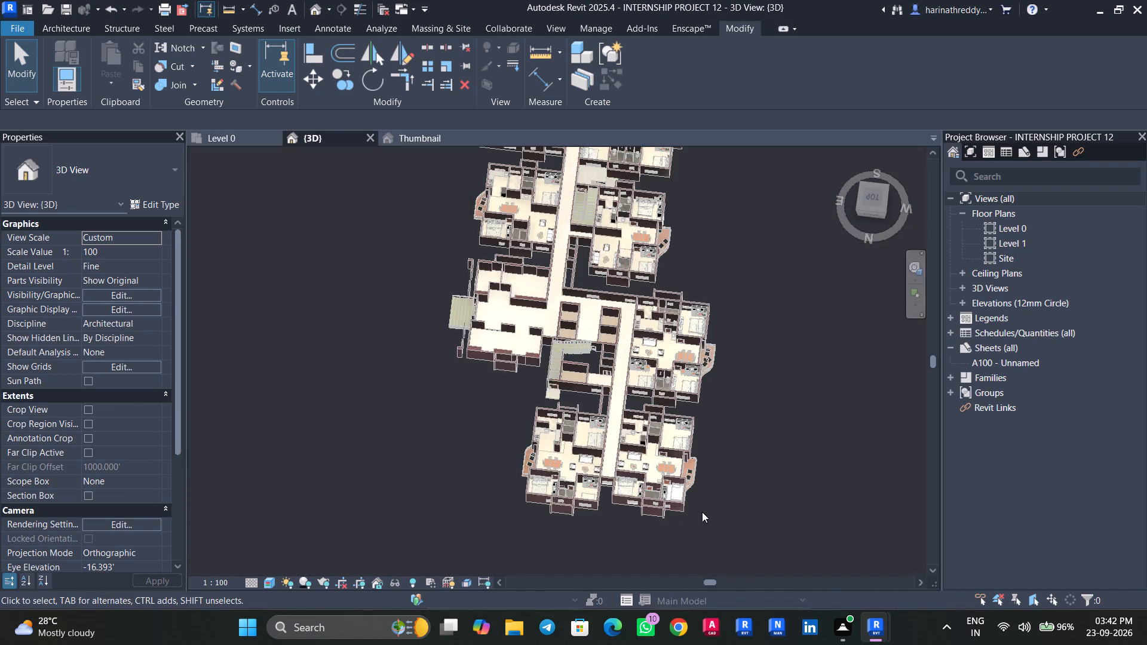
pyautogui.scroll(11, 702, 512)
pyautogui.keyDown('shift'); pyautogui.moveTo(663, 500); pyautogui.dragTo(670, 586, button='middle'); pyautogui.keyUp('shift')
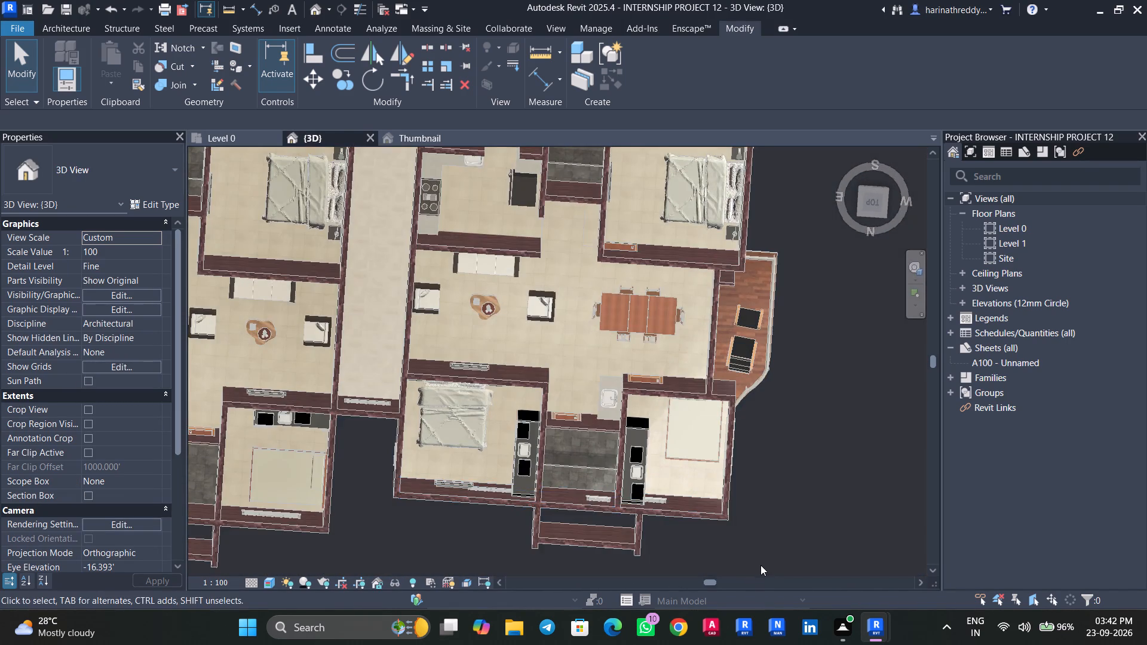
pyautogui.keyDown('shift'); pyautogui.moveTo(760, 563); pyautogui.dragTo(765, 493, button='middle'); pyautogui.keyUp('shift')
pyautogui.moveTo(763, 512); pyautogui.dragTo(727, 616, button='middle')
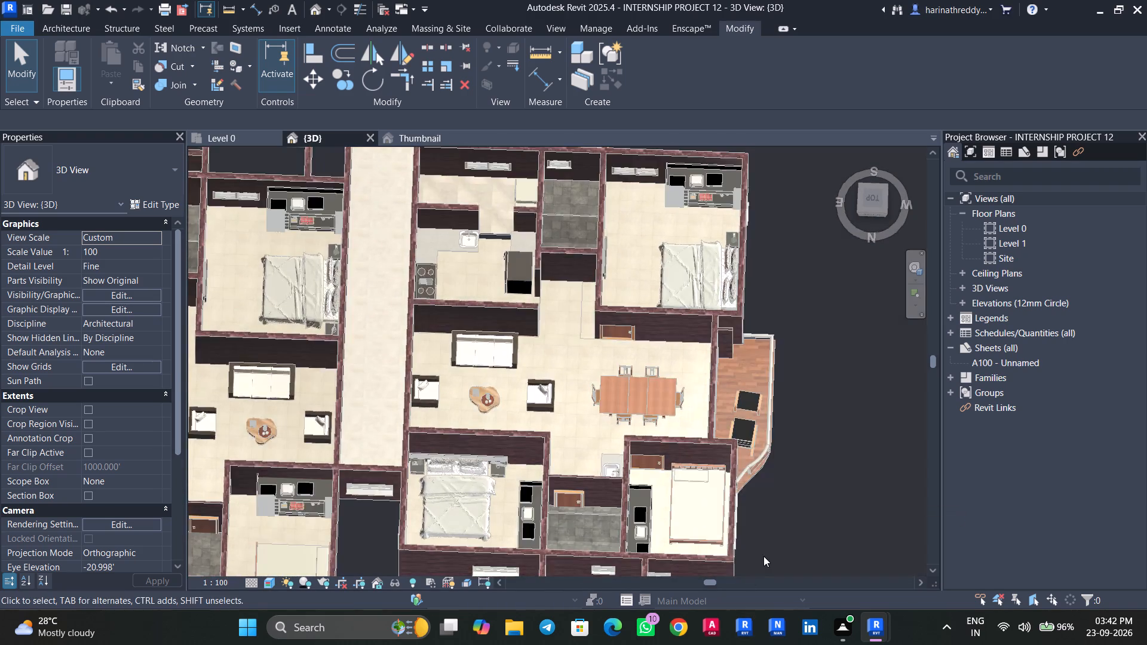
pyautogui.scroll(-2, 765, 555)
pyautogui.middleClick(777, 546)
pyautogui.scroll(1, 780, 550)
pyautogui.scroll(-11, 780, 550)
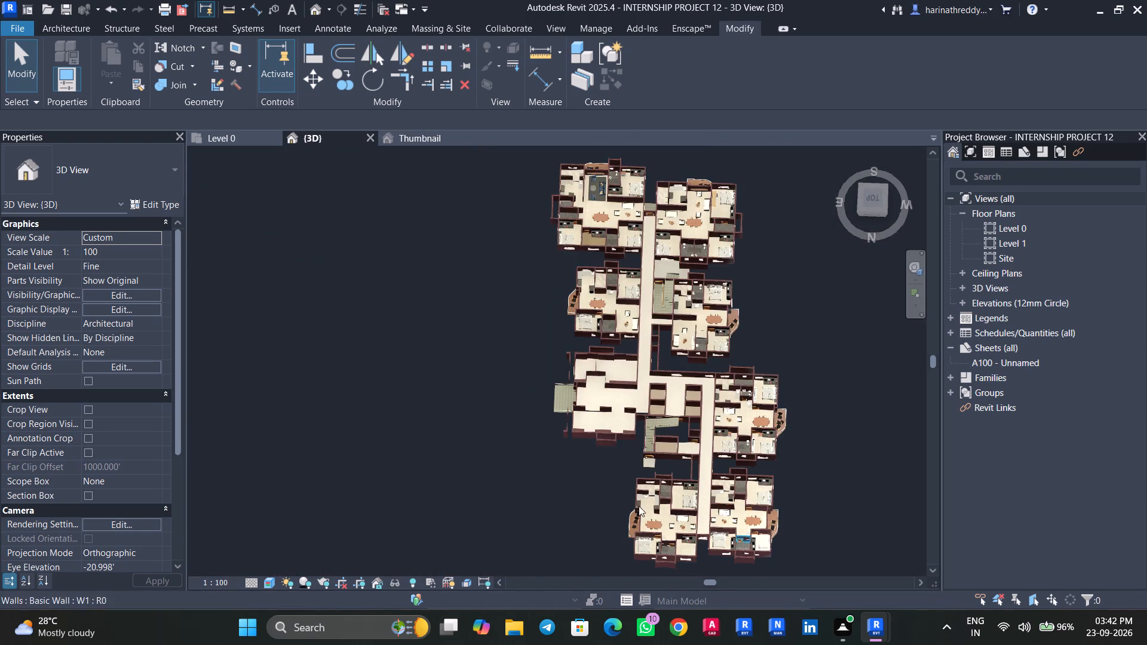
pyautogui.scroll(-3, 526, 470)
pyautogui.scroll(1, 526, 470)
pyautogui.scroll(-1, 526, 470)
pyautogui.keyDown('shift'); pyautogui.moveTo(495, 478); pyautogui.dragTo(912, 396, button='middle'); pyautogui.keyUp('shift')
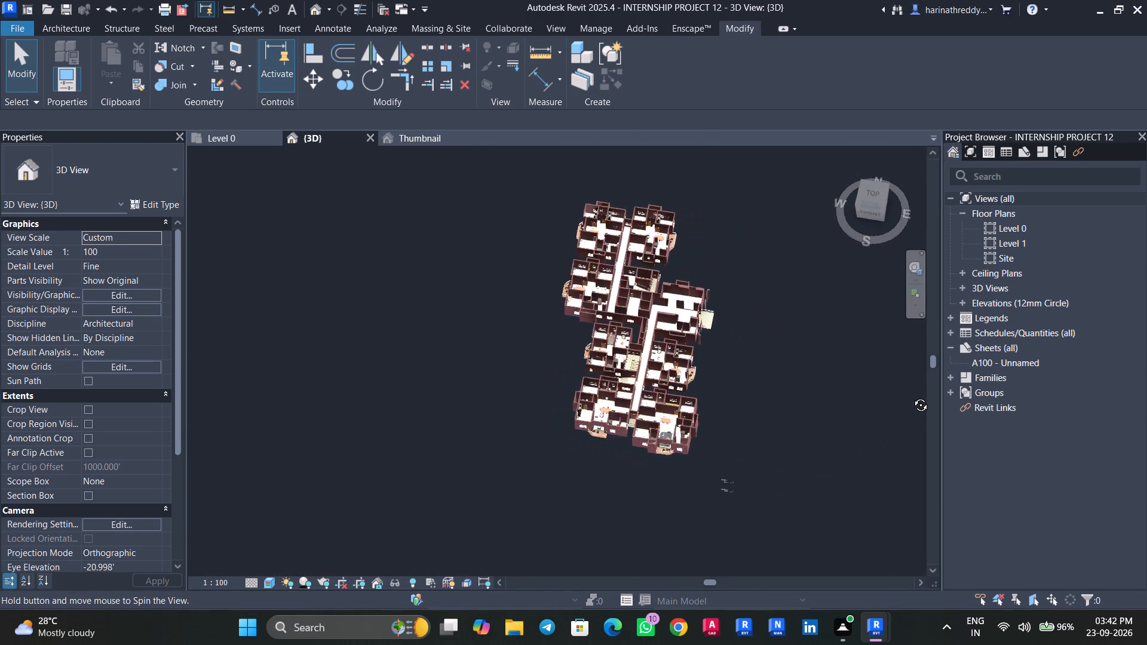
pyautogui.keyDown('shift'); pyautogui.moveTo(912, 396); pyautogui.dragTo(921, 383, button='middle'); pyautogui.keyUp('shift')
pyautogui.keyDown('shift'); pyautogui.moveTo(761, 418); pyautogui.dragTo(781, 501, button='middle'); pyautogui.keyUp('shift')
pyautogui.scroll(3, 648, 430)
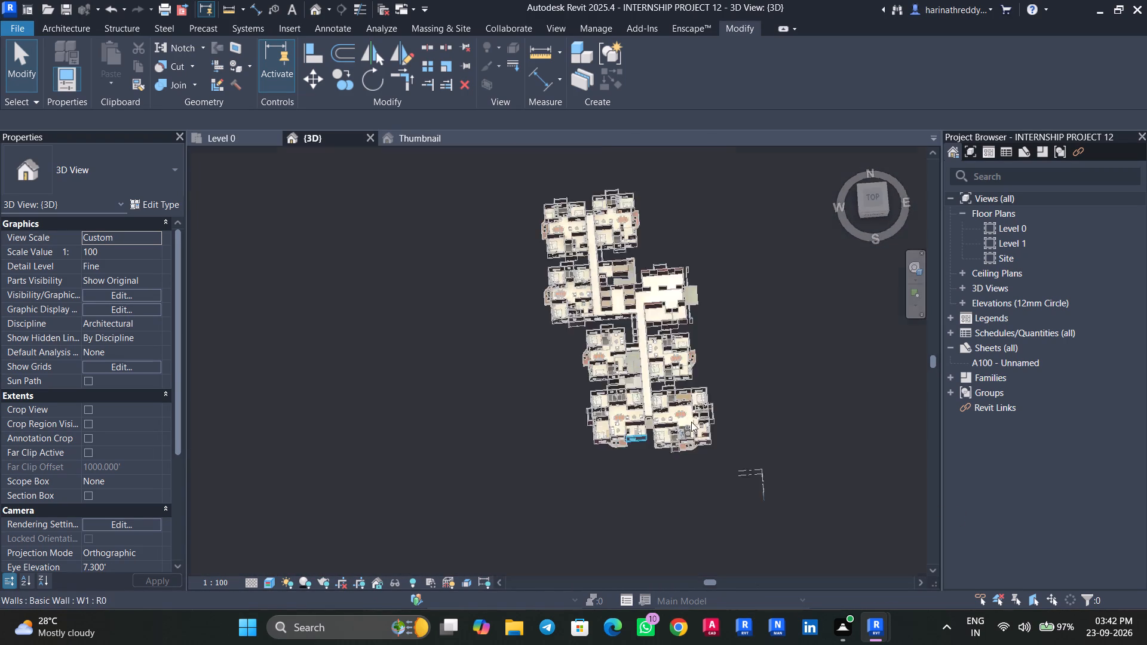
pyautogui.scroll(14, 691, 422)
pyautogui.keyDown('shift'); pyautogui.moveTo(656, 495); pyautogui.dragTo(664, 550, button='middle'); pyautogui.keyUp('shift')
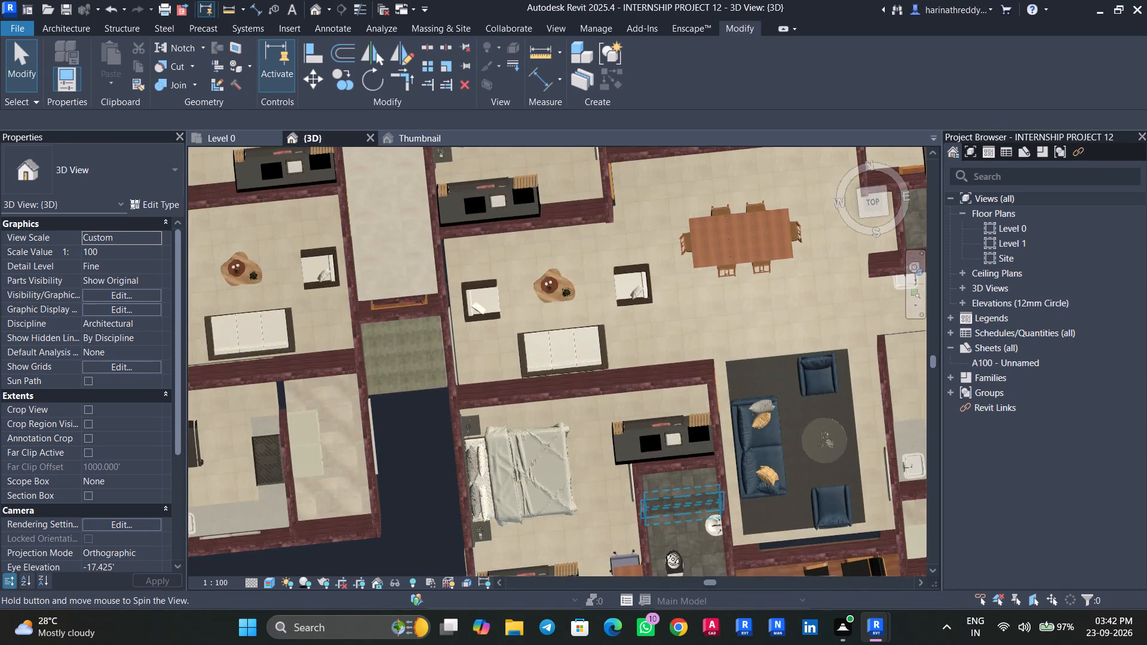
pyautogui.keyDown('shift'); pyautogui.moveTo(664, 550); pyautogui.dragTo(691, 456, button='middle'); pyautogui.keyUp('shift')
pyautogui.scroll(-4, 681, 519)
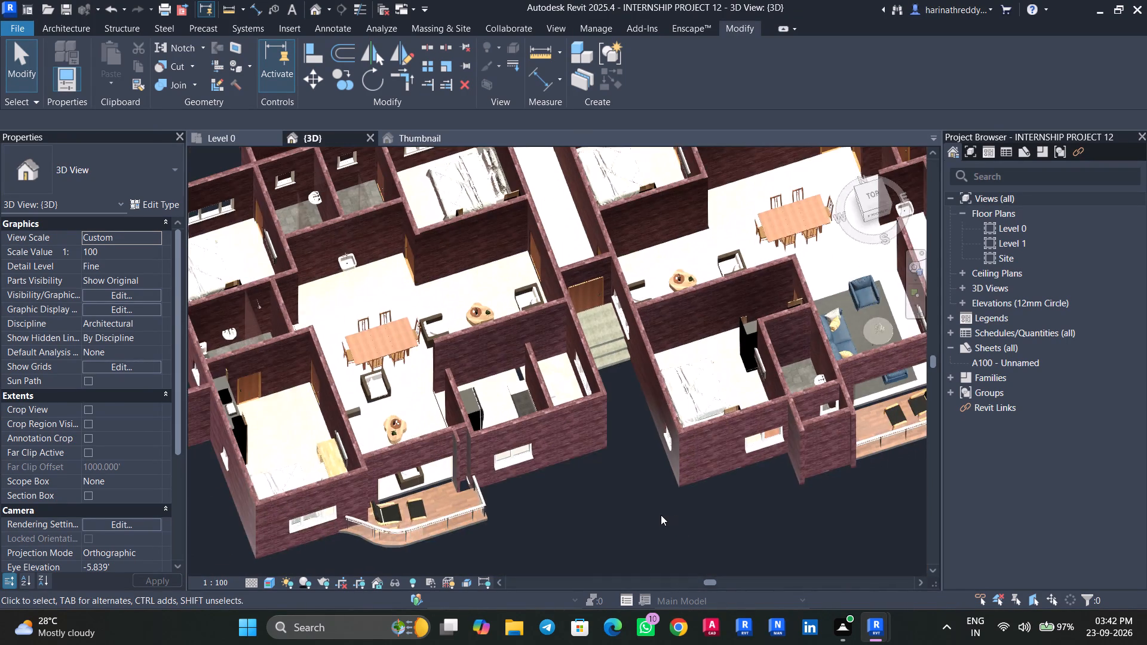
pyautogui.scroll(-1, 661, 515)
pyautogui.moveTo(661, 517); pyautogui.dragTo(674, 570, button='middle')
pyautogui.scroll(9, 462, 309)
pyautogui.keyDown('shift'); pyautogui.moveTo(401, 391); pyautogui.dragTo(412, 442, button='middle'); pyautogui.keyUp('shift')
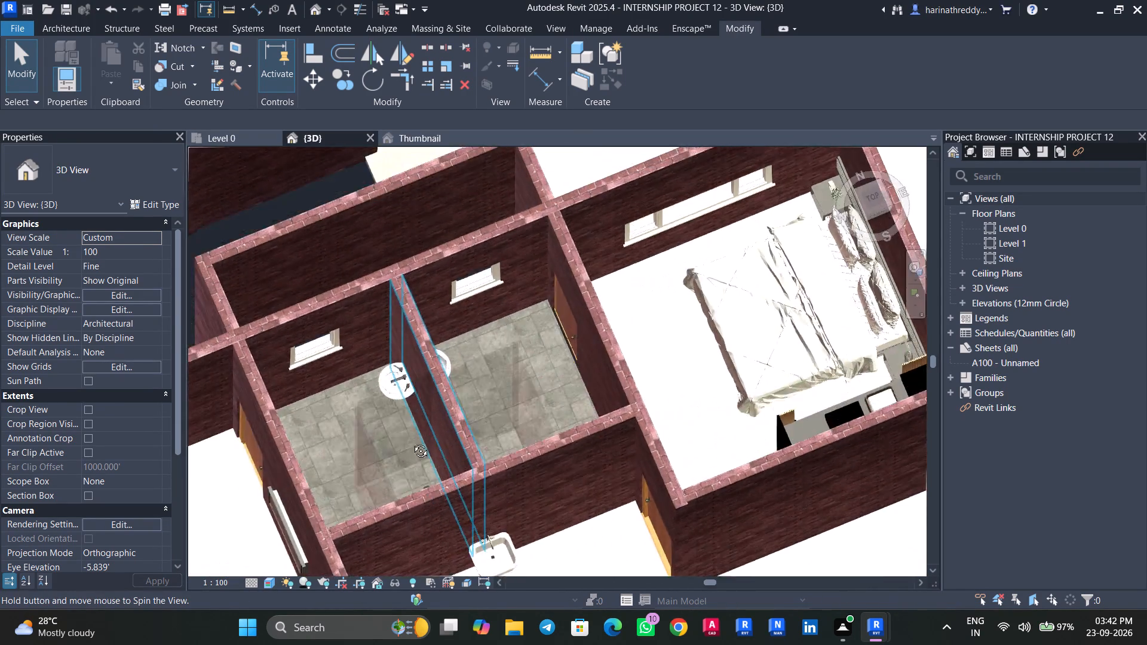
pyautogui.keyDown('shift'); pyautogui.moveTo(412, 442); pyautogui.dragTo(410, 417, button='middle'); pyautogui.keyUp('shift')
pyautogui.scroll(-12, 453, 466)
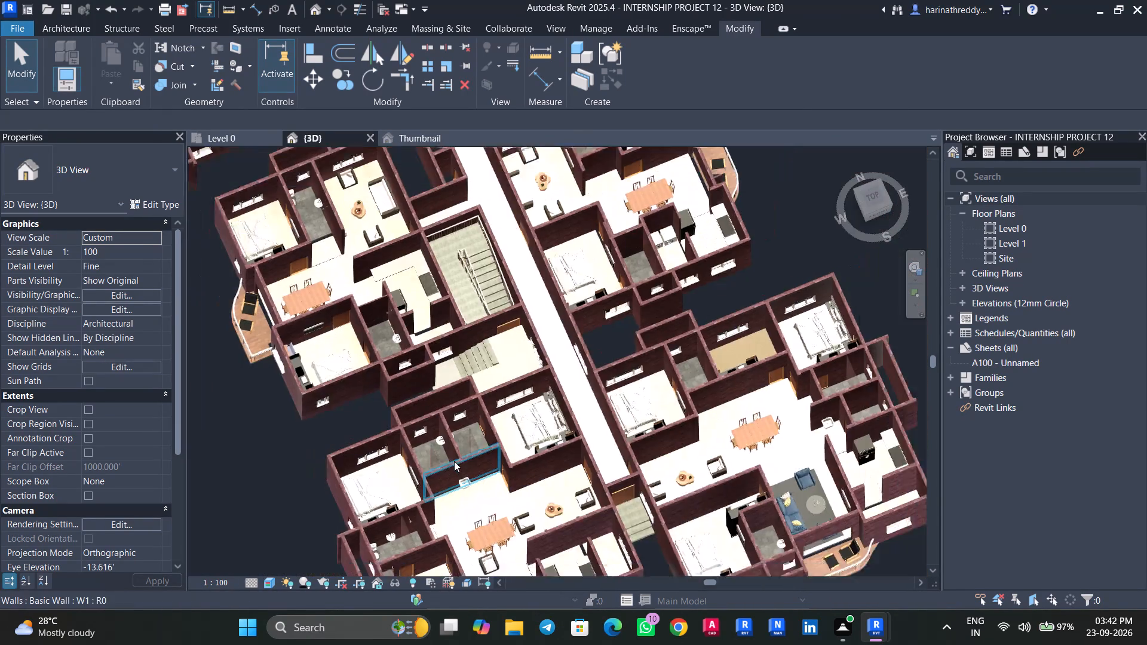
pyautogui.keyDown('shift'); pyautogui.moveTo(652, 483); pyautogui.dragTo(657, 552, button='middle'); pyautogui.keyUp('shift')
pyautogui.scroll(11, 592, 543)
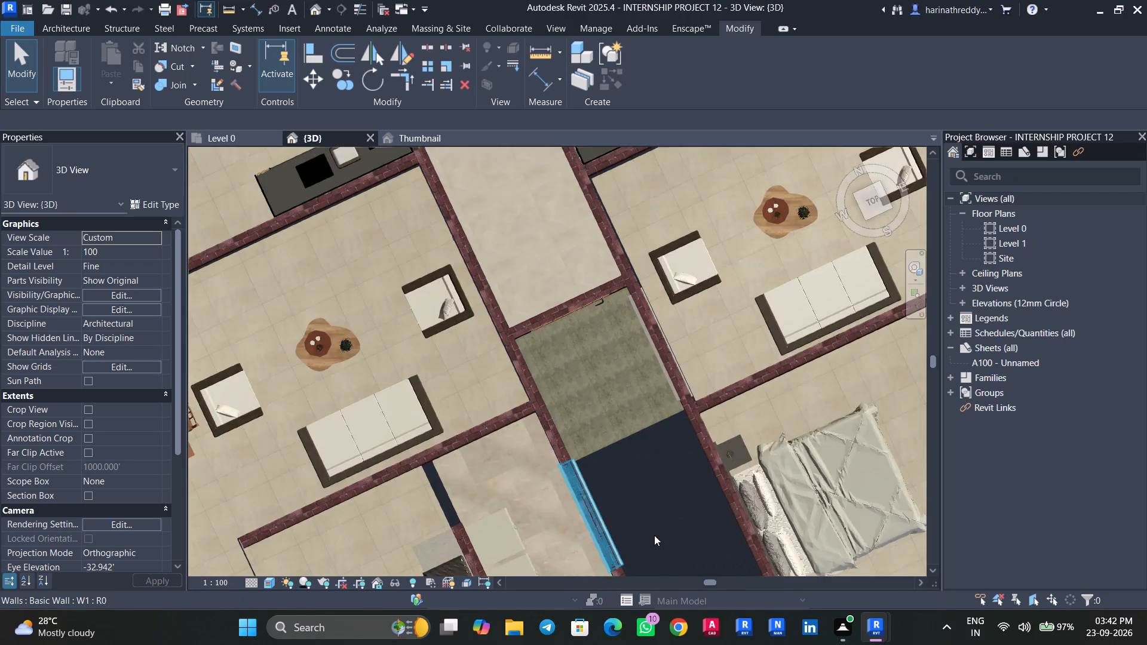
pyautogui.scroll(-4, 654, 533)
pyautogui.moveTo(654, 532); pyautogui.dragTo(683, 414, button='middle')
pyautogui.scroll(1, 683, 415)
pyautogui.scroll(-3, 673, 454)
pyautogui.moveTo(675, 480); pyautogui.dragTo(675, 540, button='middle')
pyautogui.middleClick(675, 540)
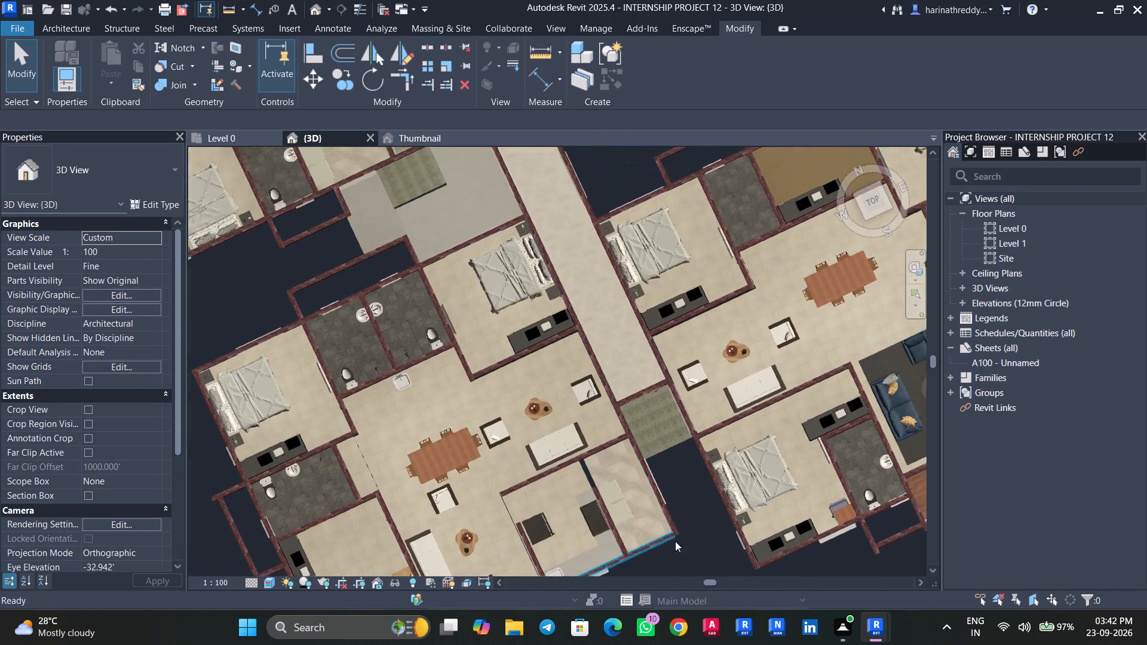
pyautogui.keyDown('shift'); pyautogui.moveTo(693, 539); pyautogui.dragTo(690, 445, button='middle'); pyautogui.keyUp('shift')
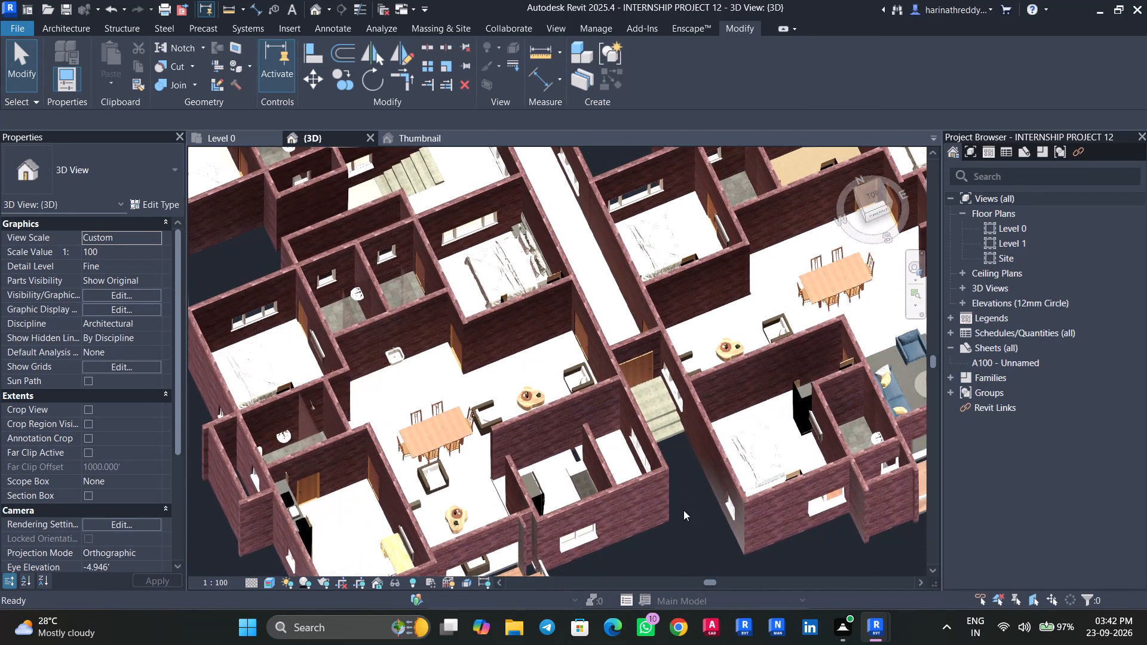
pyautogui.moveTo(684, 508); pyautogui.dragTo(717, 446, button='middle')
pyautogui.keyDown('shift'); pyautogui.moveTo(716, 466); pyautogui.dragTo(716, 522, button='middle'); pyautogui.keyUp('shift')
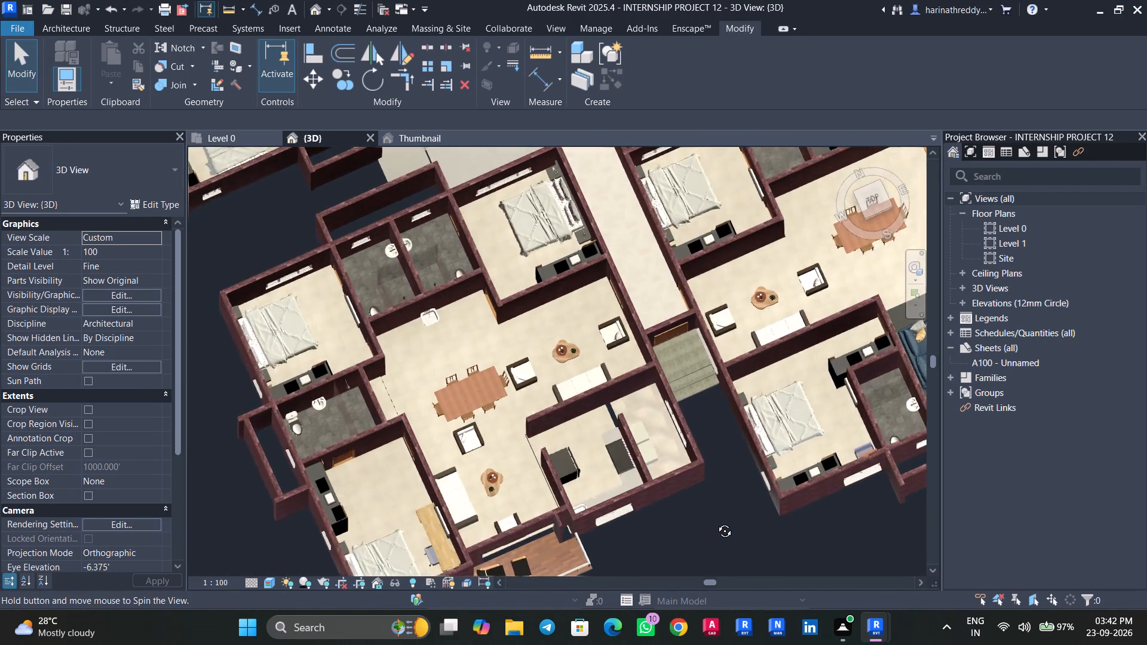
pyautogui.keyDown('shift'); pyautogui.moveTo(716, 522); pyautogui.dragTo(651, 542, button='middle'); pyautogui.keyUp('shift')
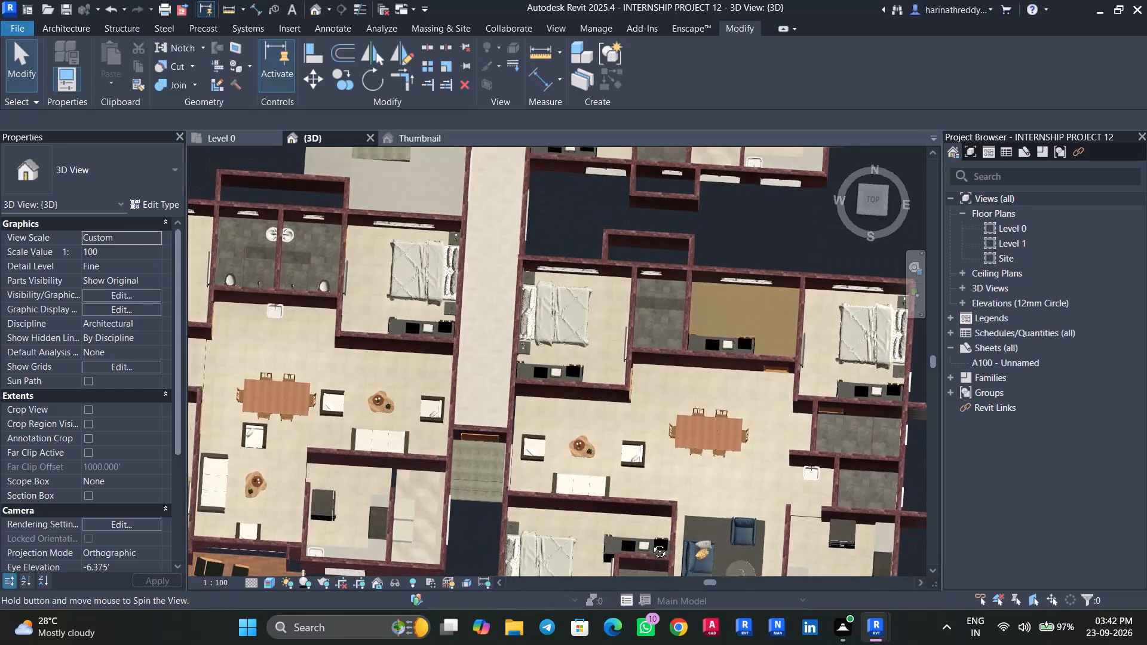
pyautogui.keyDown('shift'); pyautogui.moveTo(651, 542); pyautogui.dragTo(664, 509, button='middle'); pyautogui.keyUp('shift')
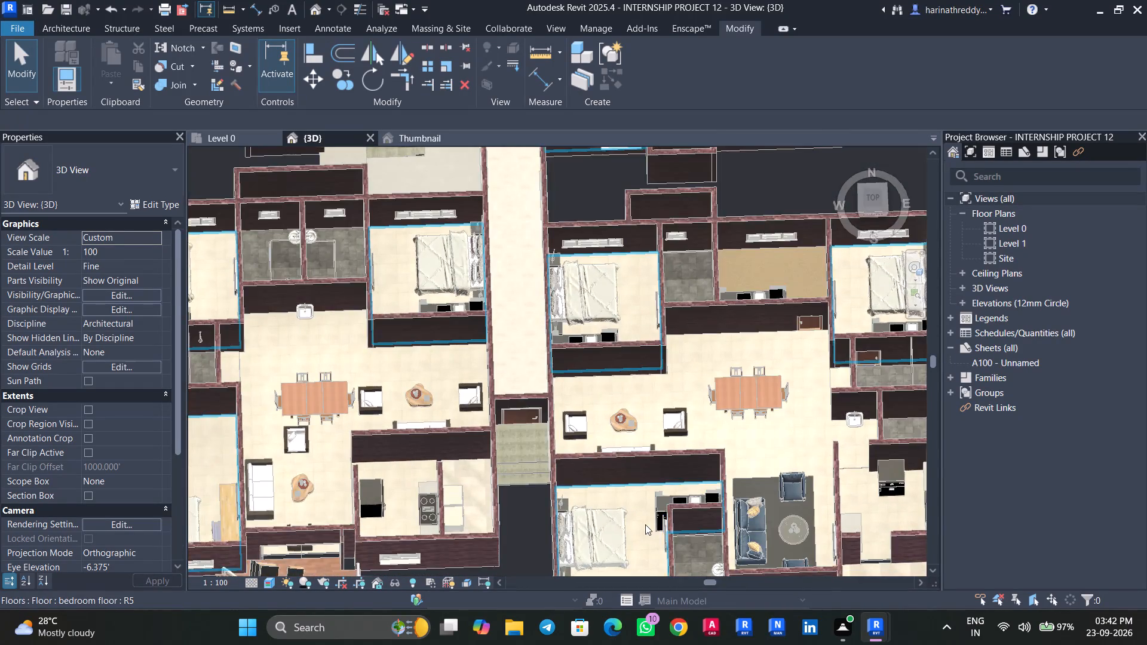
pyautogui.scroll(1, 644, 523)
pyautogui.moveTo(643, 521); pyautogui.dragTo(596, 440, button='middle')
pyautogui.scroll(2, 595, 468)
pyautogui.scroll(-4, 595, 468)
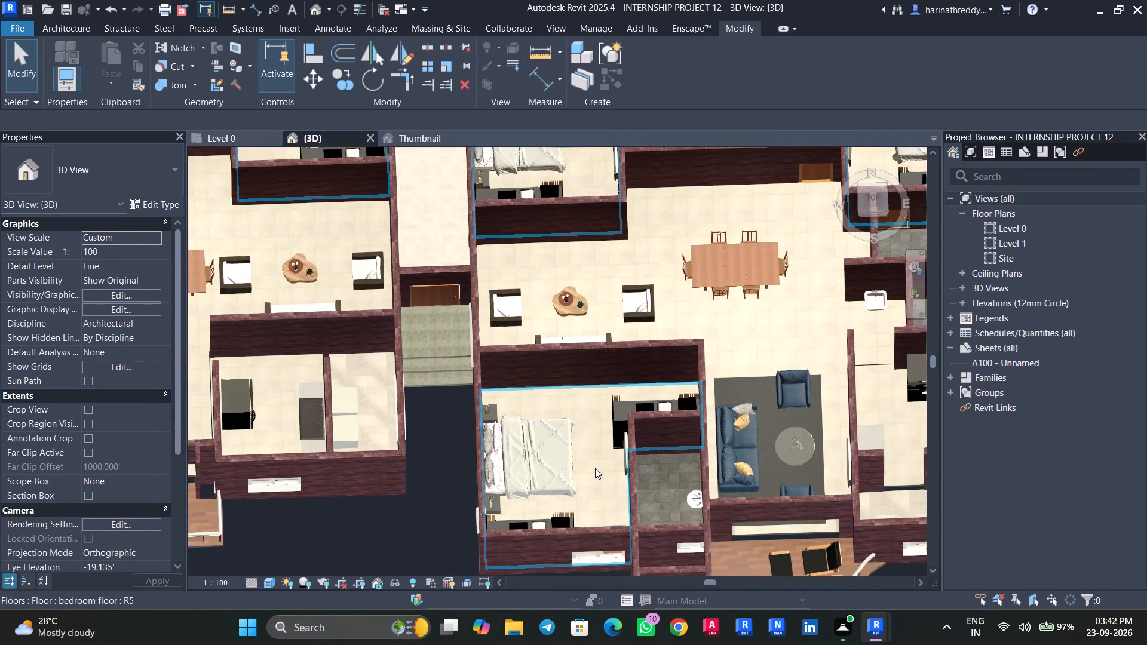
pyautogui.keyDown('shift'); pyautogui.moveTo(595, 484); pyautogui.dragTo(593, 539, button='middle'); pyautogui.keyUp('shift')
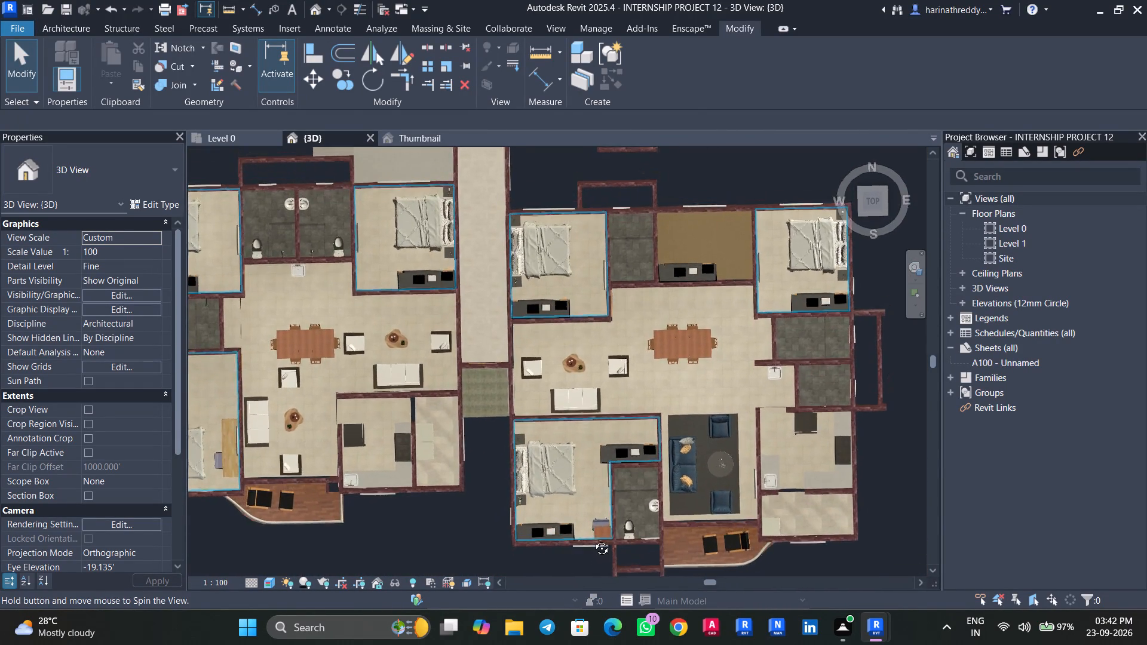
pyautogui.keyDown('shift'); pyautogui.moveTo(593, 539); pyautogui.dragTo(587, 520, button='middle'); pyautogui.keyUp('shift')
pyautogui.scroll(-4, 588, 514)
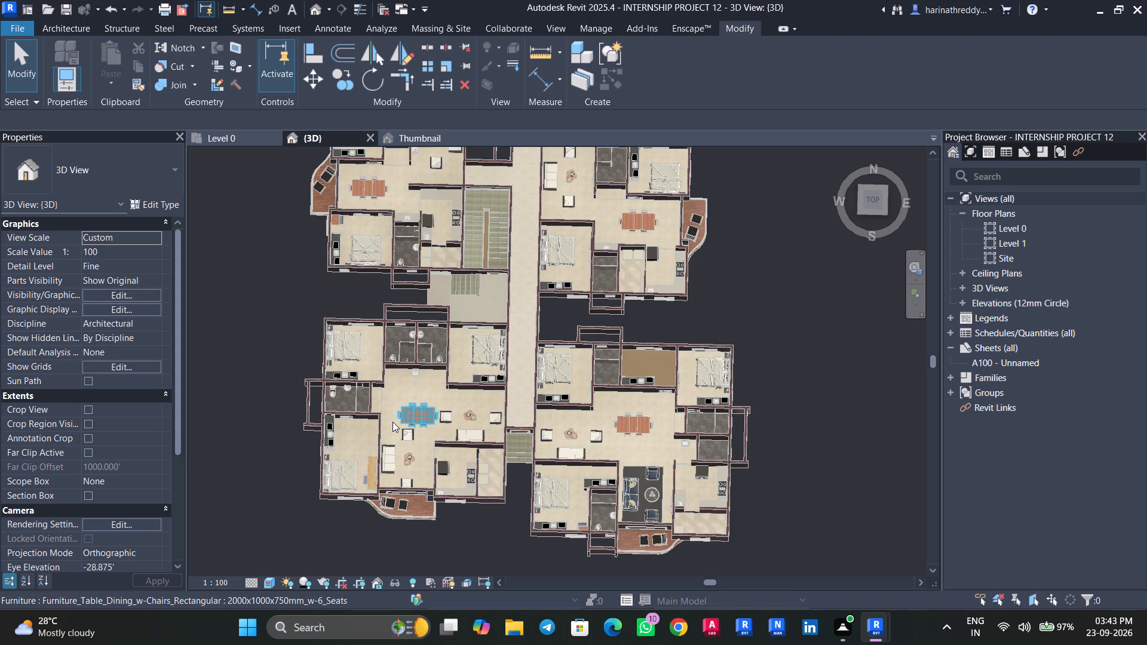
# Inspect flats 3 and 4 in a straight top 3D view, comparing their toilet fixtures, family areas and kitchens.
pyautogui.click(247, 137)
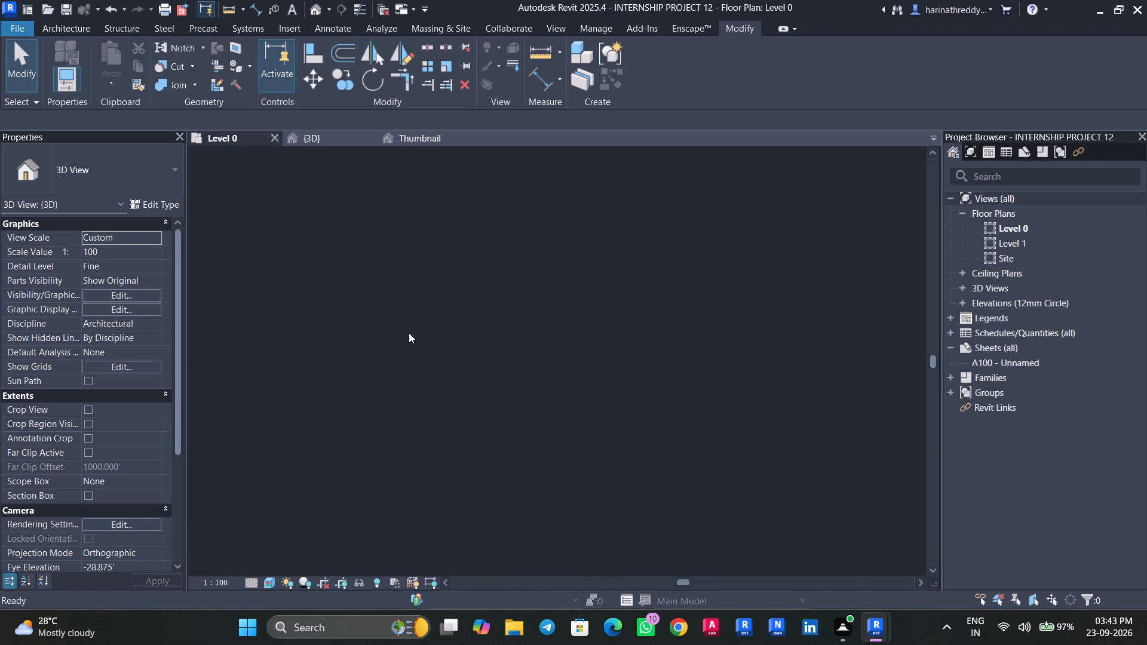
pyautogui.scroll(-20, 445, 407)
pyautogui.scroll(-1, 445, 407)
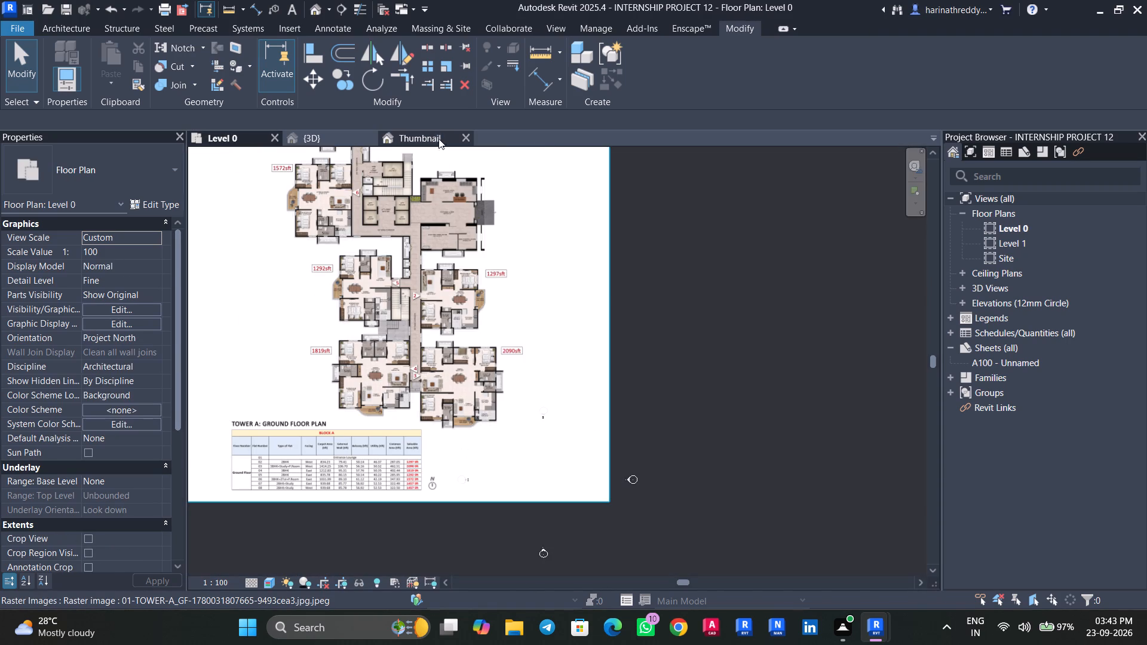
pyautogui.click(335, 137)
pyautogui.click(870, 193)
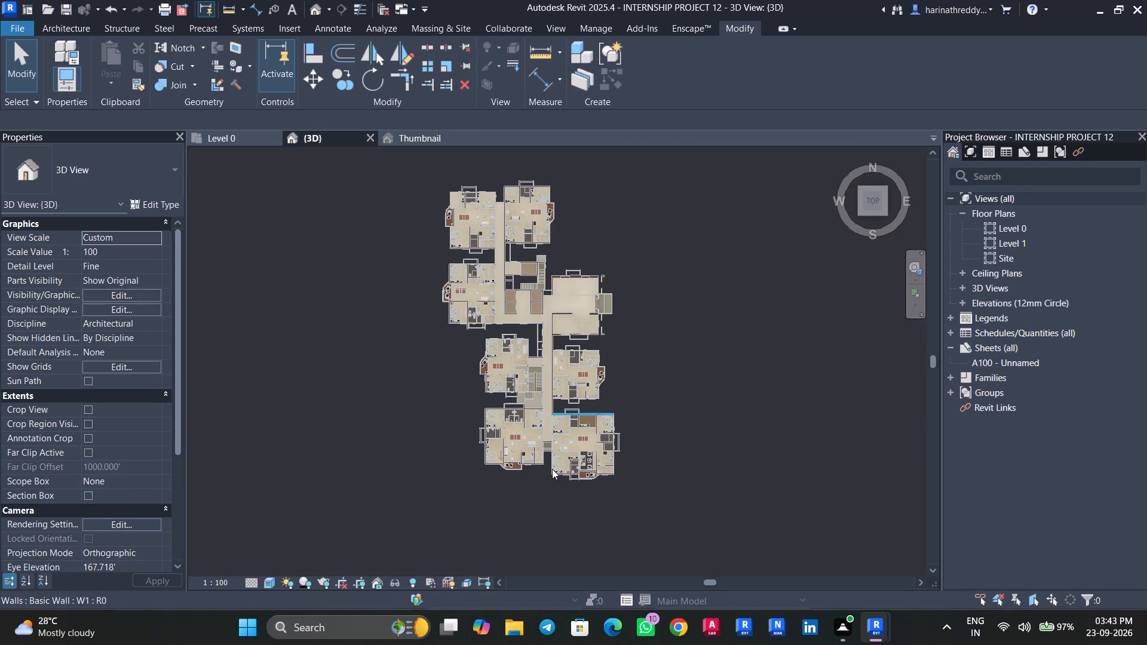
pyautogui.scroll(18, 573, 475)
pyautogui.scroll(5, 515, 457)
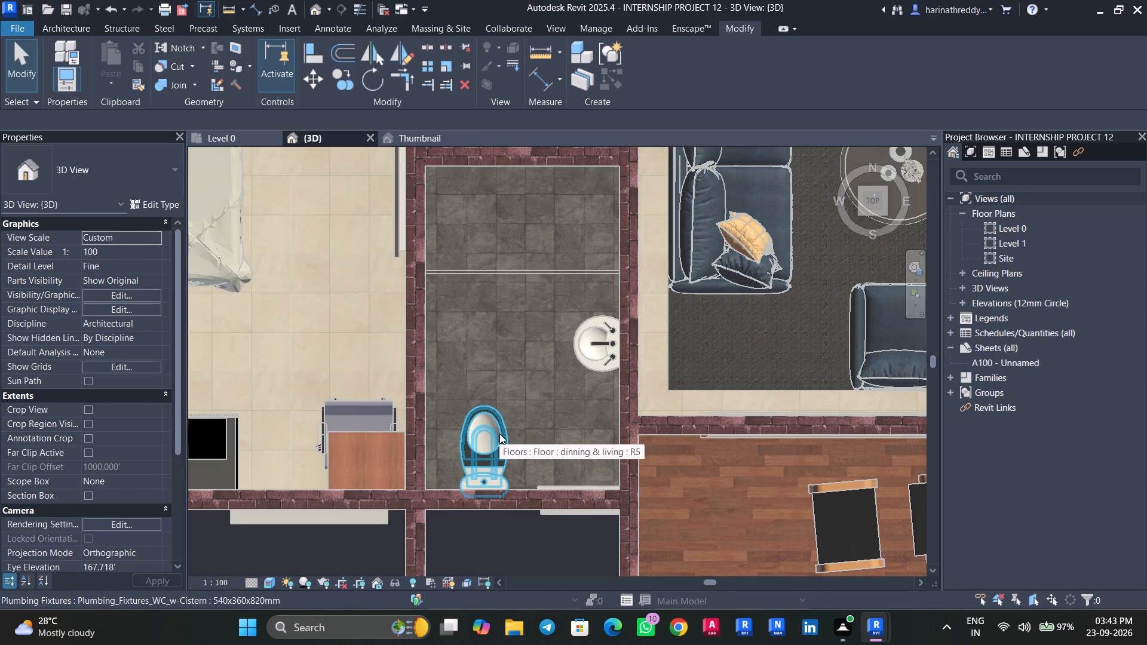
pyautogui.scroll(-15, 465, 457)
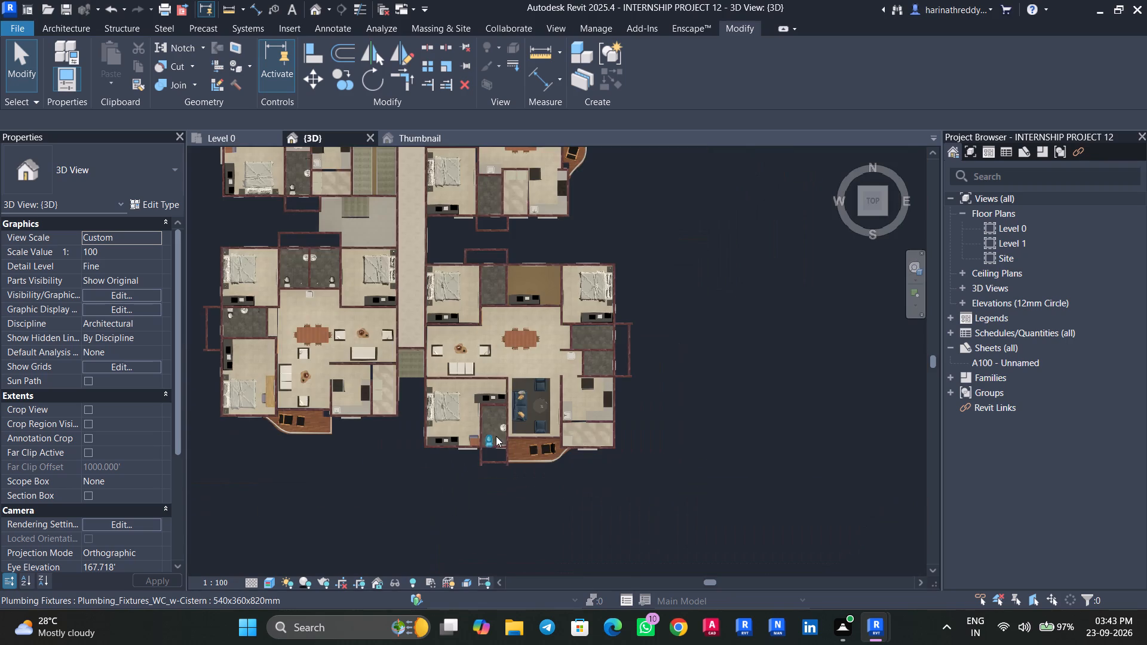
pyautogui.scroll(4, 358, 445)
pyautogui.moveTo(359, 444); pyautogui.dragTo(382, 527, button='middle')
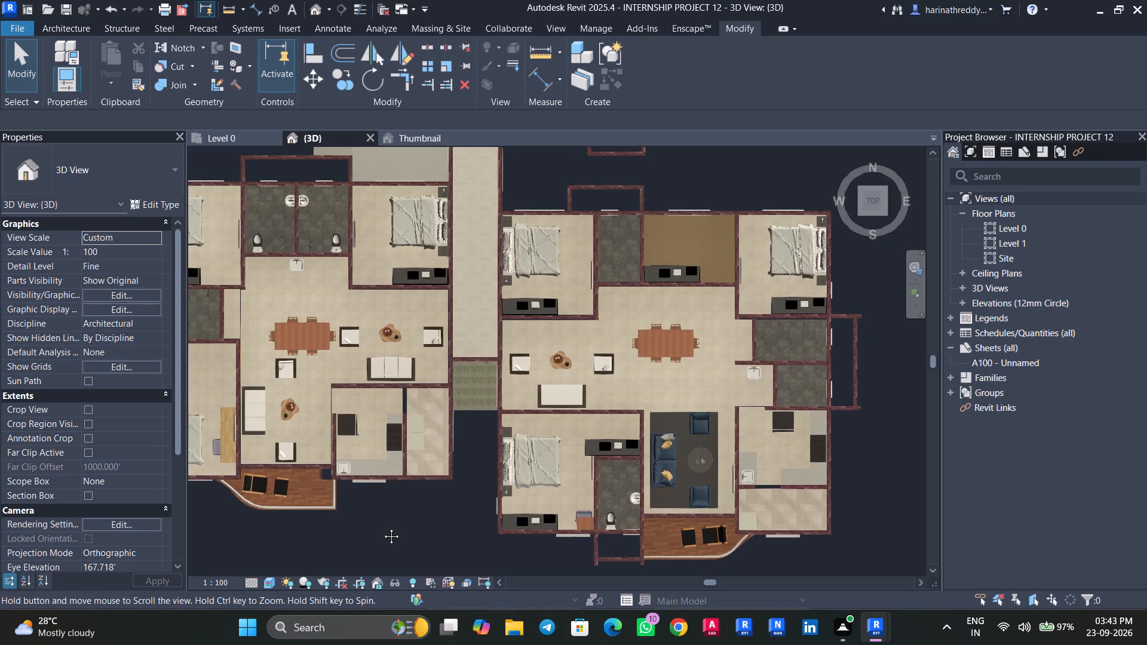
pyautogui.moveTo(382, 527); pyautogui.dragTo(452, 527, button='middle')
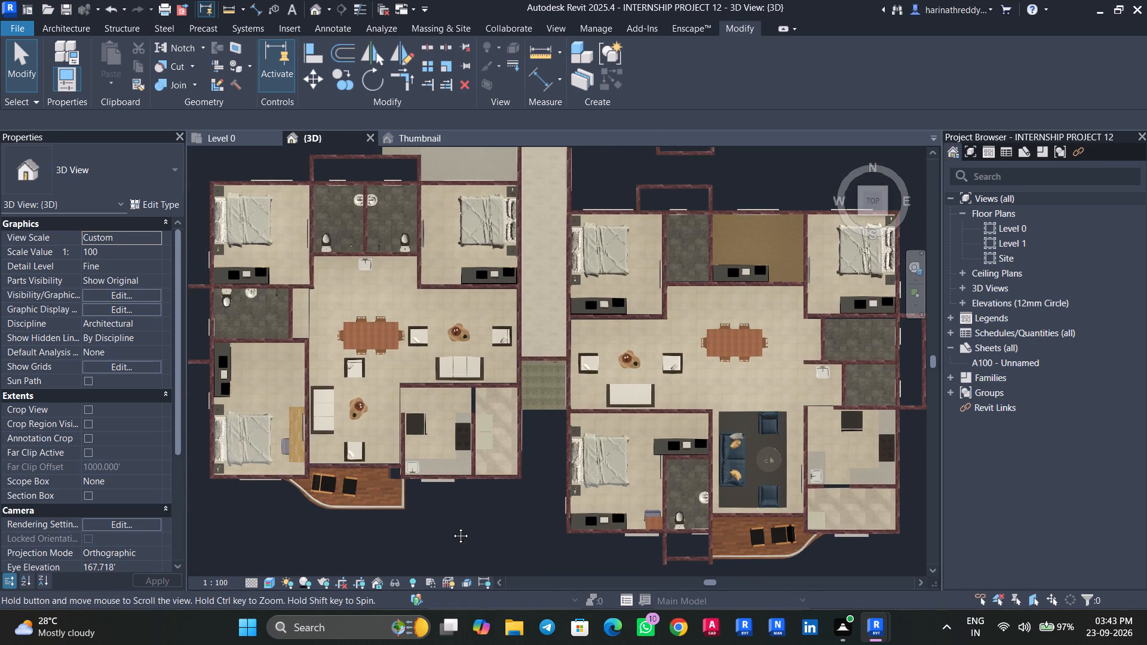
pyautogui.moveTo(452, 527); pyautogui.dragTo(438, 529, button='middle')
pyautogui.scroll(1, 435, 525)
pyautogui.scroll(-4, 435, 525)
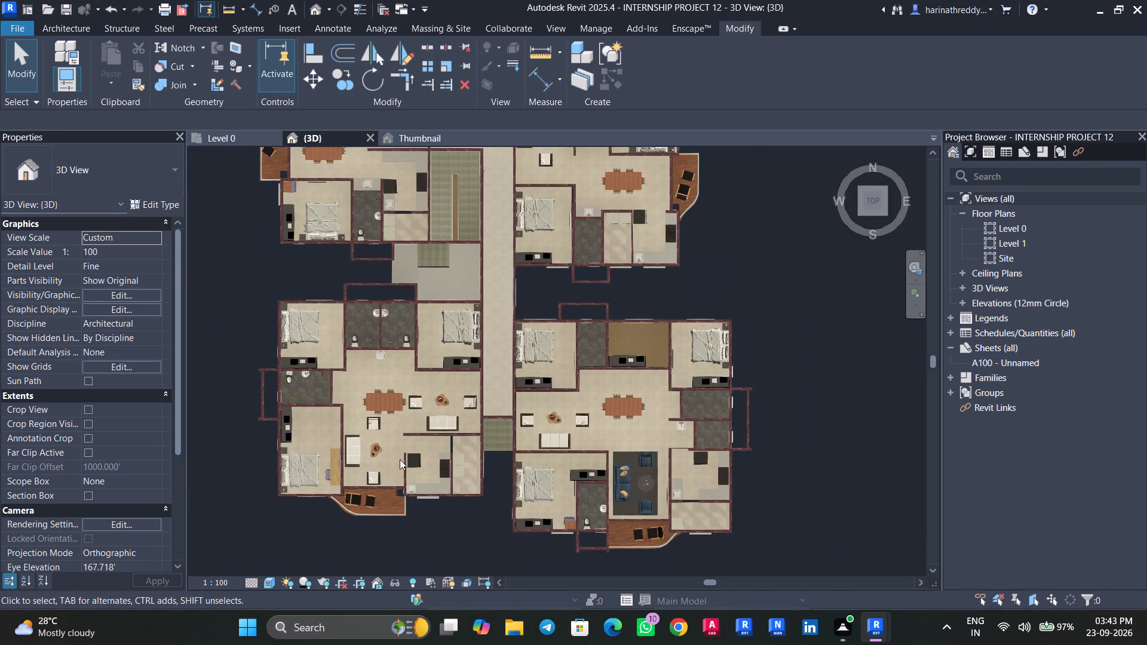
pyautogui.scroll(12, 668, 497)
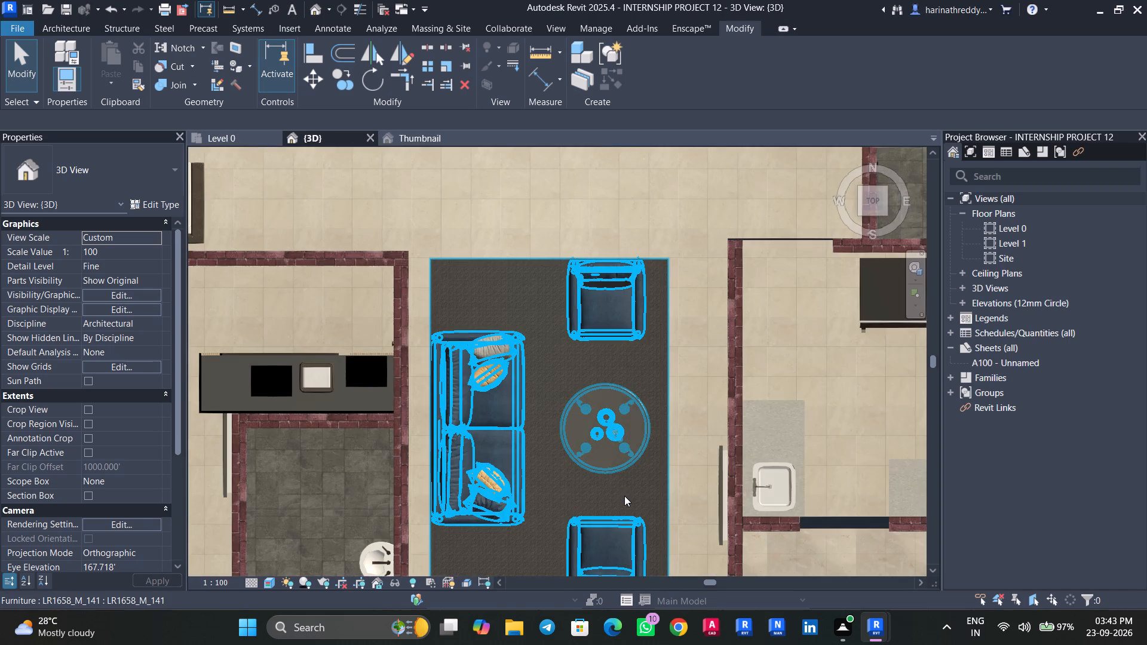
pyautogui.scroll(-10, 555, 494)
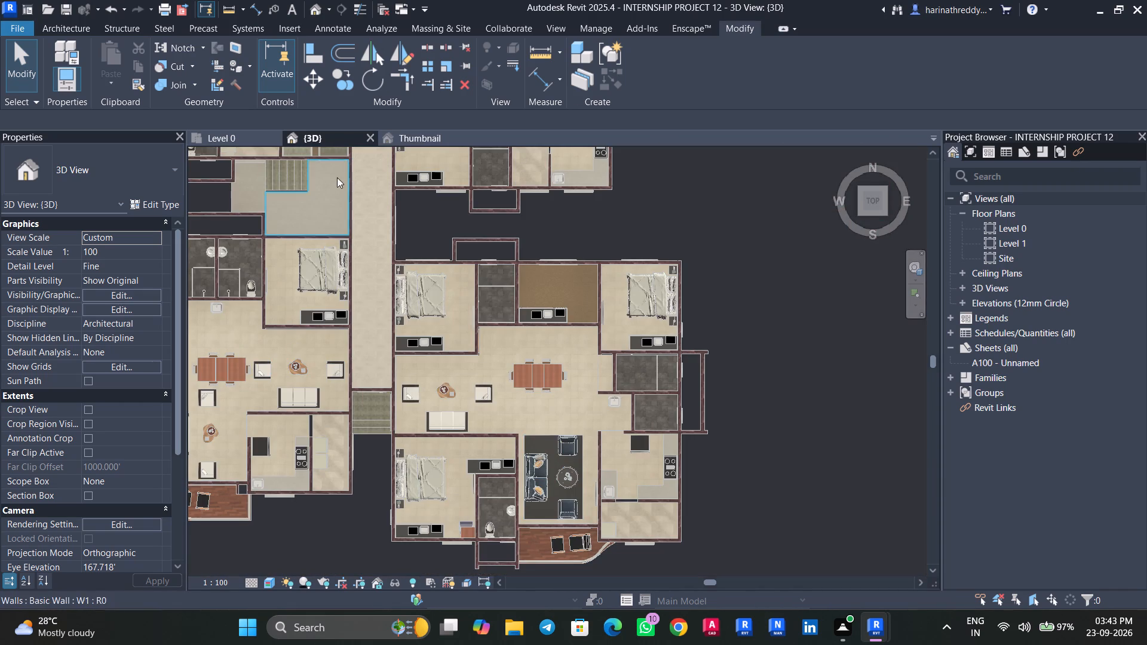
# Place a Metal_Shower_Head at 4' elevation on the family-side wall of flat 3's M.Toilet, rotated to match the drawn shower.
pyautogui.click(239, 139)
pyautogui.scroll(-1, 484, 402)
pyautogui.scroll(12, 484, 402)
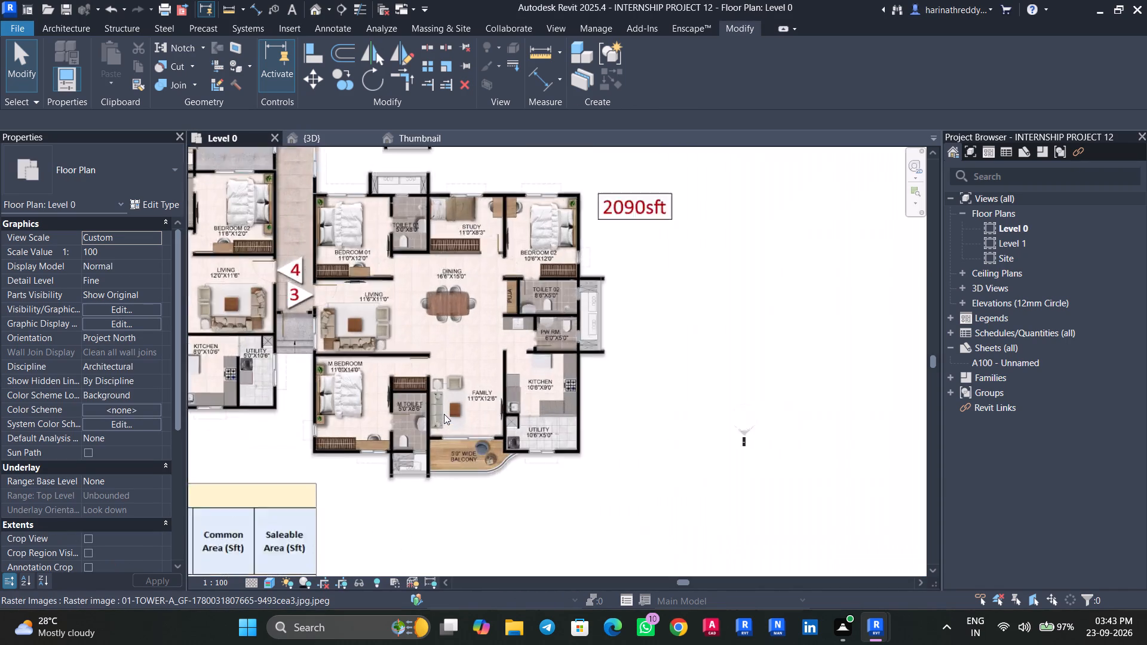
pyautogui.scroll(2, 444, 414)
pyautogui.moveTo(444, 413); pyautogui.dragTo(430, 382, button='middle')
pyautogui.scroll(4, 444, 413)
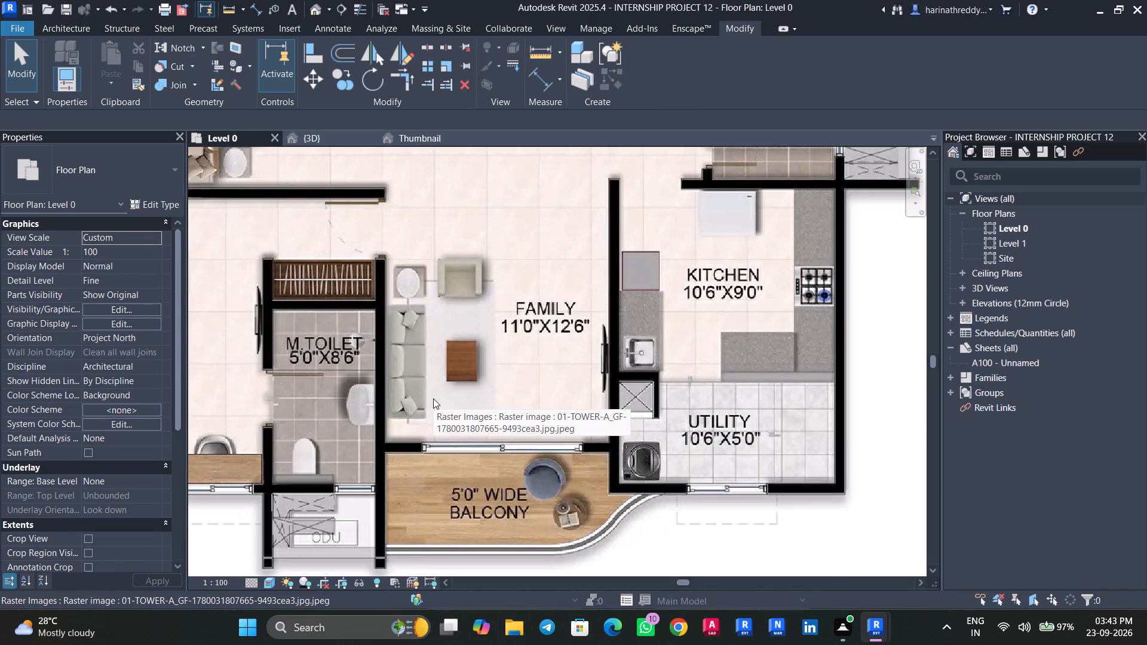
pyautogui.write('cm')
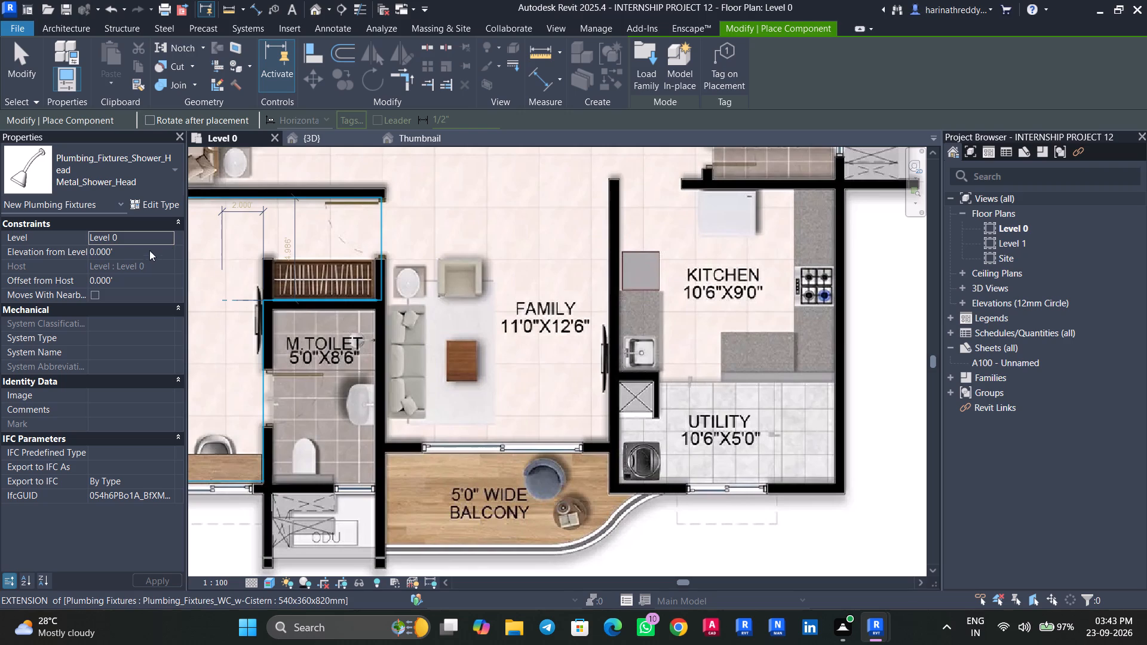
pyautogui.click(149, 250)
pyautogui.press('4')
pyautogui.press("'")
pyautogui.press('Return')
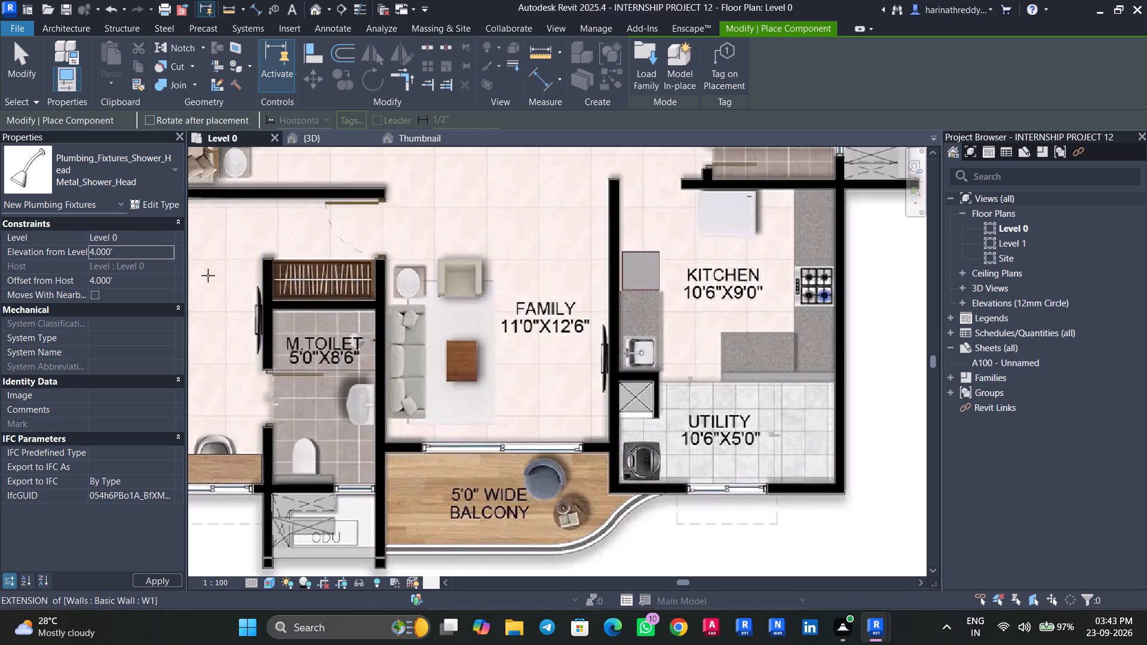
pyautogui.scroll(4, 369, 340)
pyautogui.press('space')
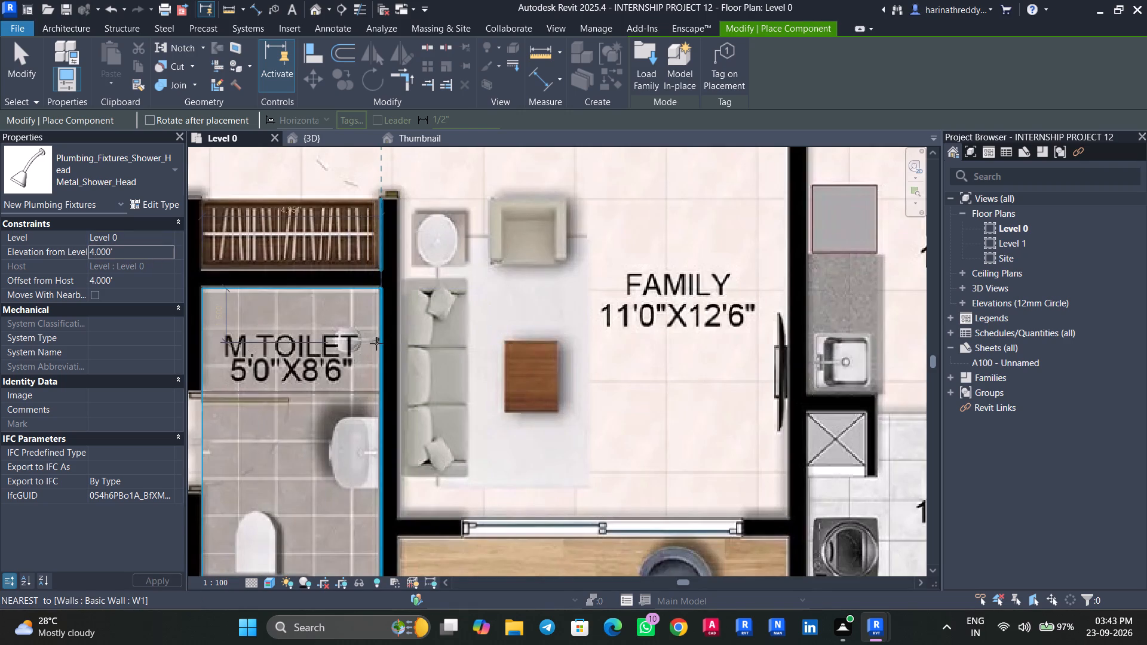
pyautogui.click(378, 343)
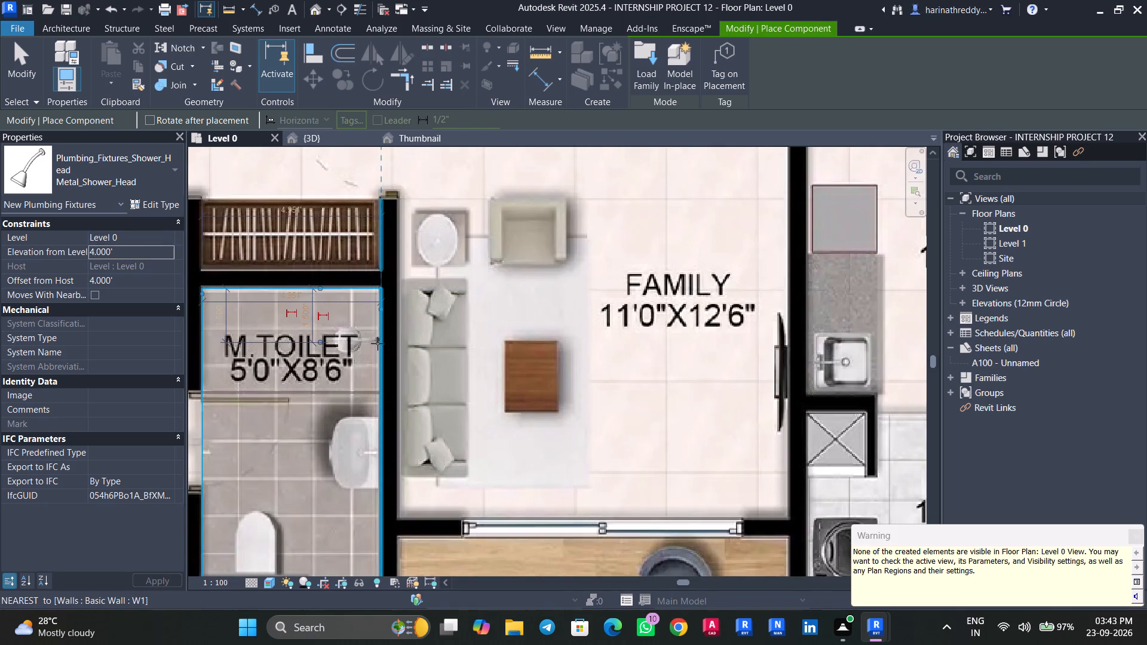
# Place another Metal_Shower_Head at 4' elevation on the study-side wall of flat 3's Toilet 01, at the drawn shower.
pyautogui.scroll(-11, 378, 343)
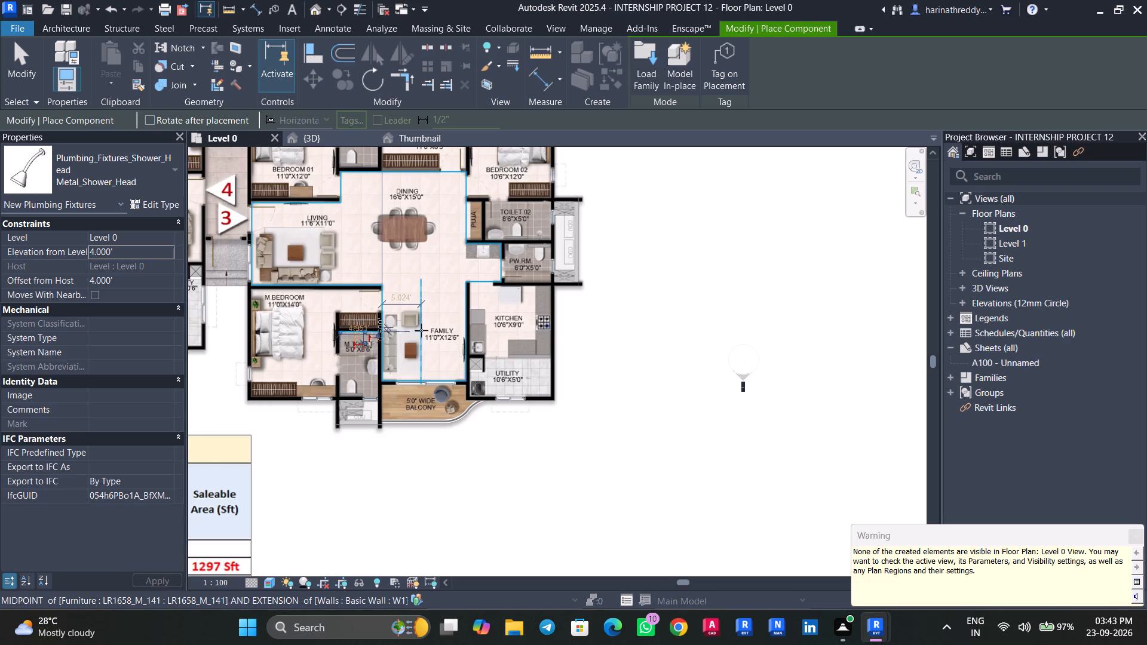
pyautogui.moveTo(423, 331); pyautogui.dragTo(495, 456, button='middle')
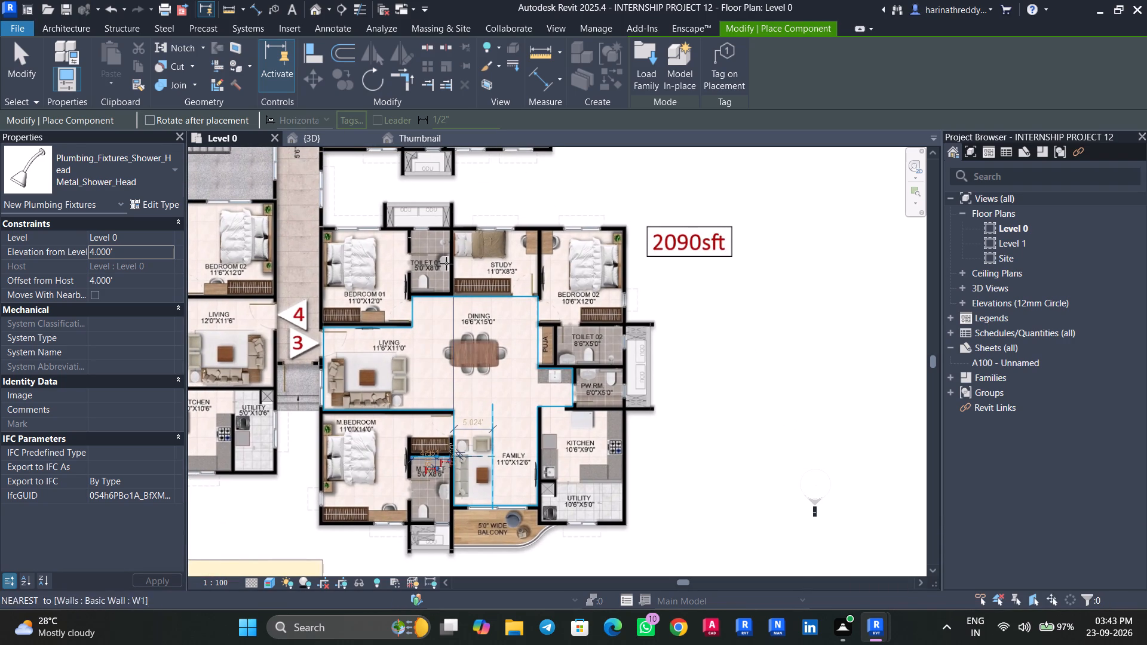
pyautogui.scroll(16, 443, 237)
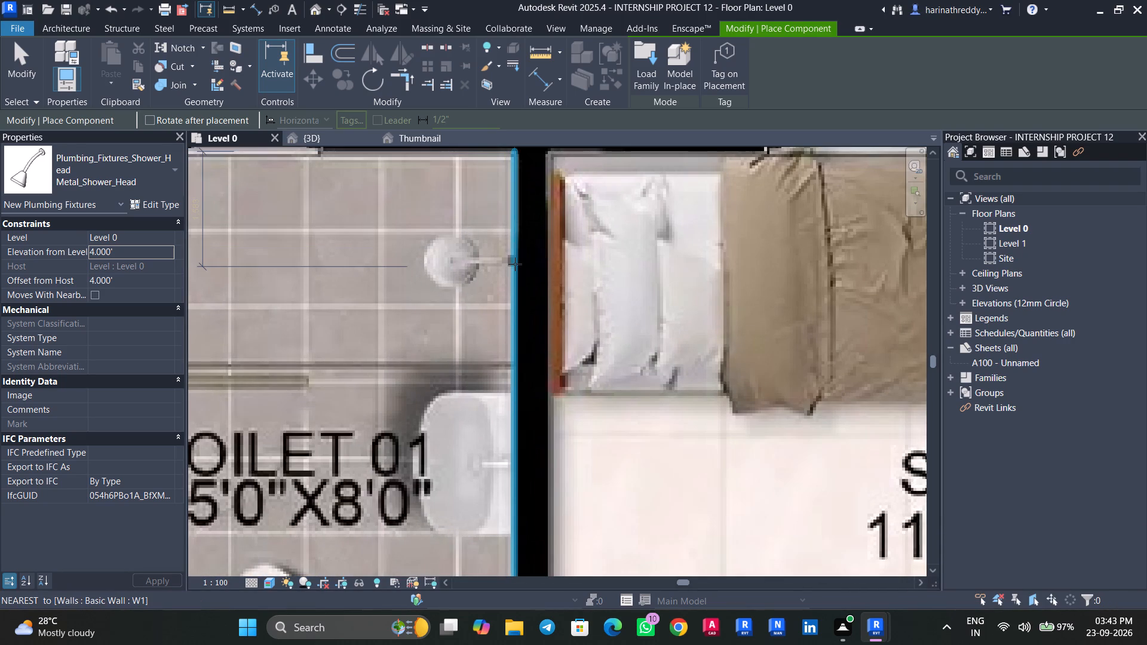
pyautogui.click(515, 264)
# Place a rotated Metal_Shower_Head at 4' elevation in flat 3's Toilet 02, on the powder-room-side wall at the drawn shower.
pyautogui.scroll(-5, 515, 264)
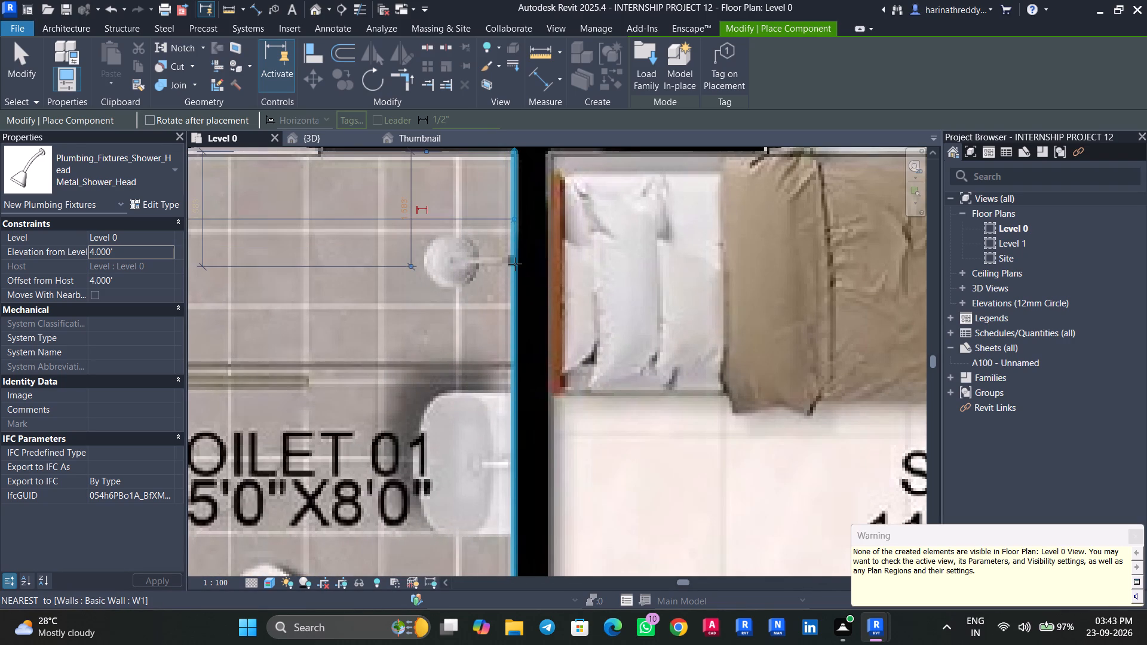
pyautogui.scroll(-3, 515, 264)
pyautogui.moveTo(739, 308); pyautogui.dragTo(528, 226, button='middle')
pyautogui.scroll(1, 528, 226)
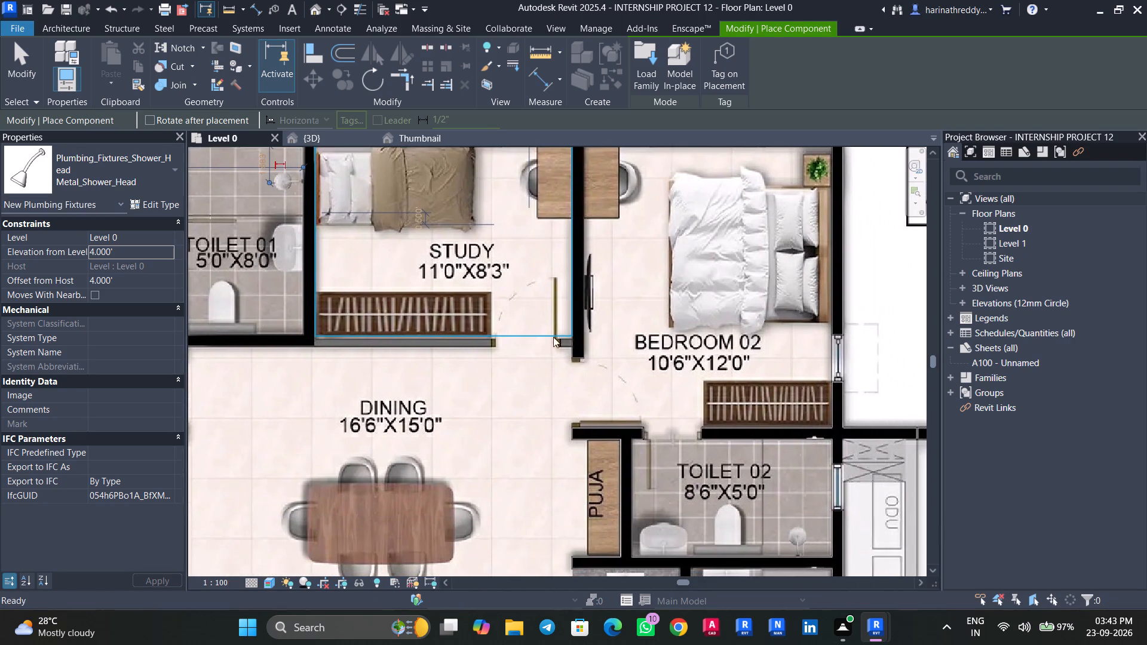
pyautogui.moveTo(800, 532); pyautogui.dragTo(736, 321, button='middle')
pyautogui.scroll(10, 760, 368)
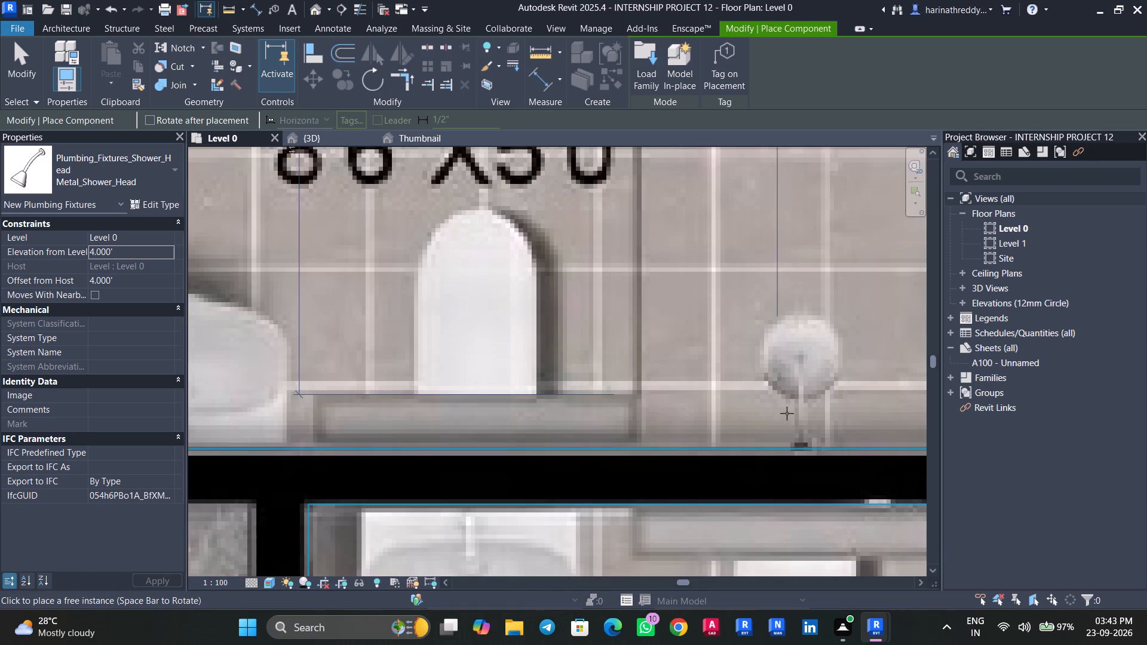
pyautogui.press('space')
pyautogui.press('space')
pyautogui.press('space')
pyautogui.click(812, 451)
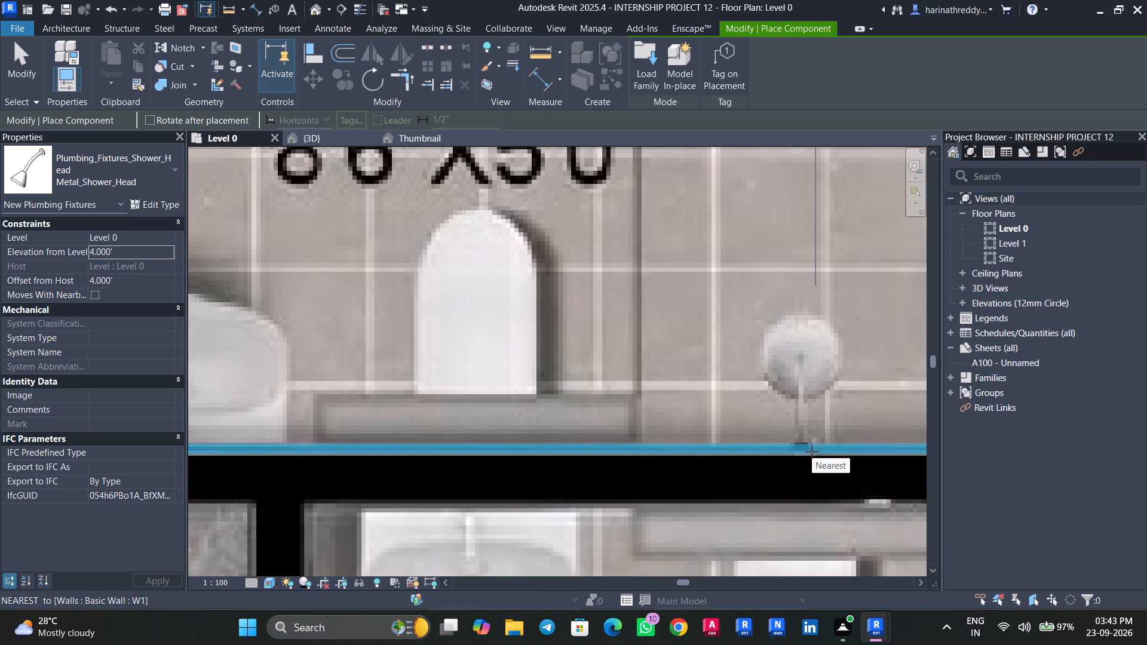
pyautogui.scroll(-9, 812, 451)
pyautogui.moveTo(809, 449); pyautogui.dragTo(660, 195, button='middle')
pyautogui.scroll(-9, 642, 329)
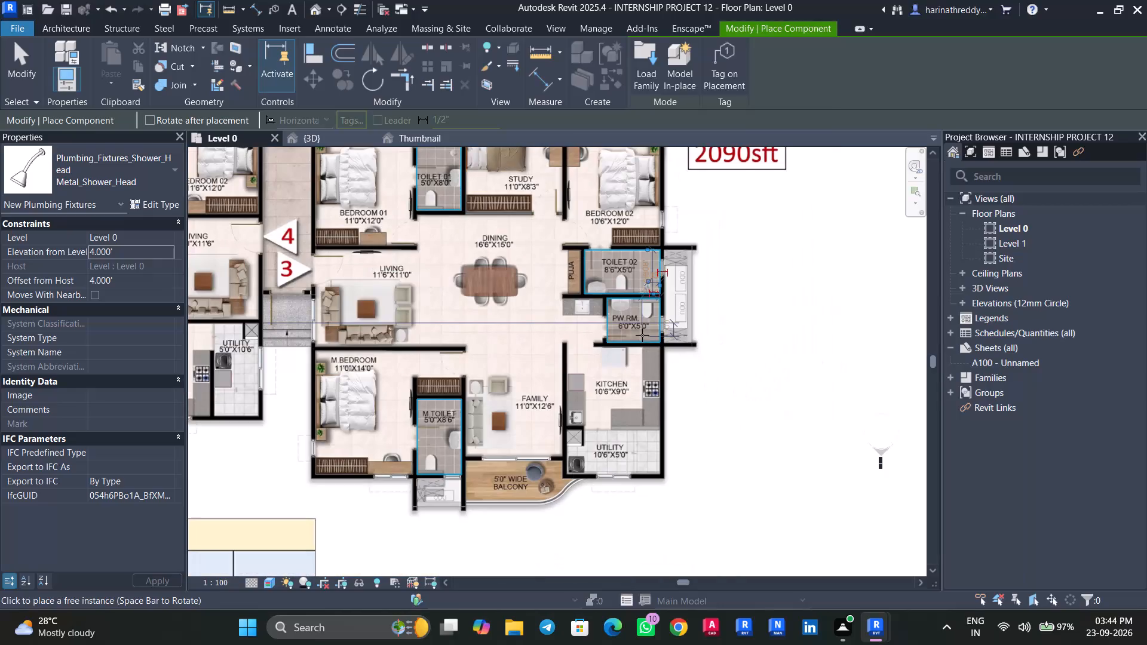
pyautogui.press('Escape')
pyautogui.press('Escape')
pyautogui.press('Escape')
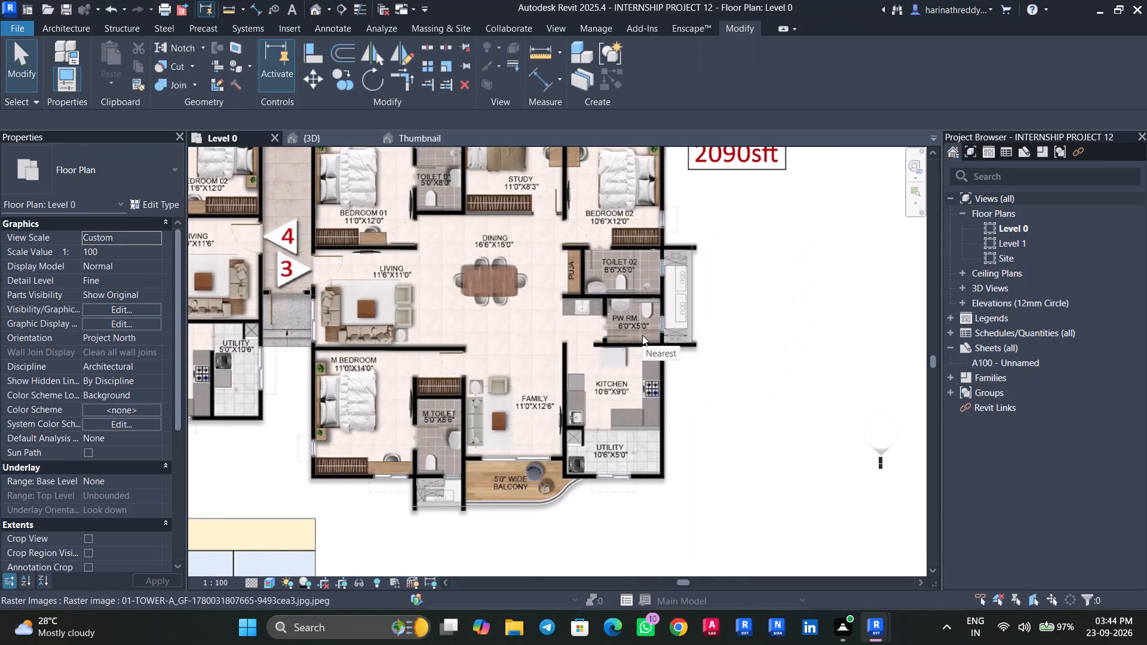
# Examine flat 3's M.Toilet and Toilet 01 on the Level 0 plan for fixtures still missing over the drawn ones.
pyautogui.scroll(6, 444, 455)
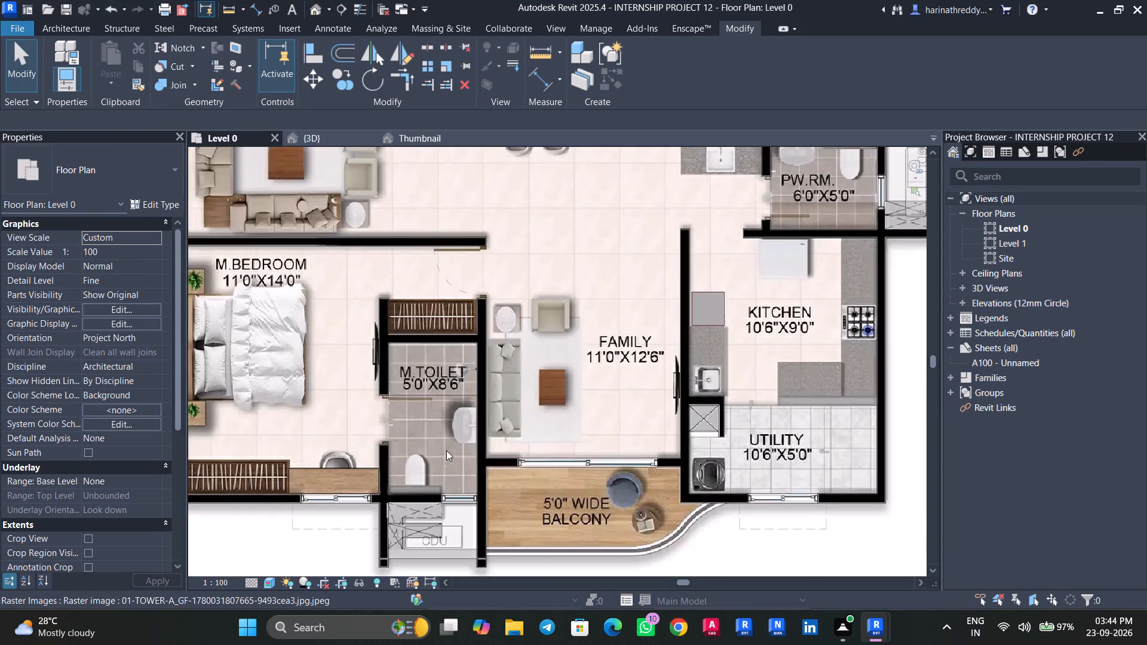
pyautogui.press('Tab')
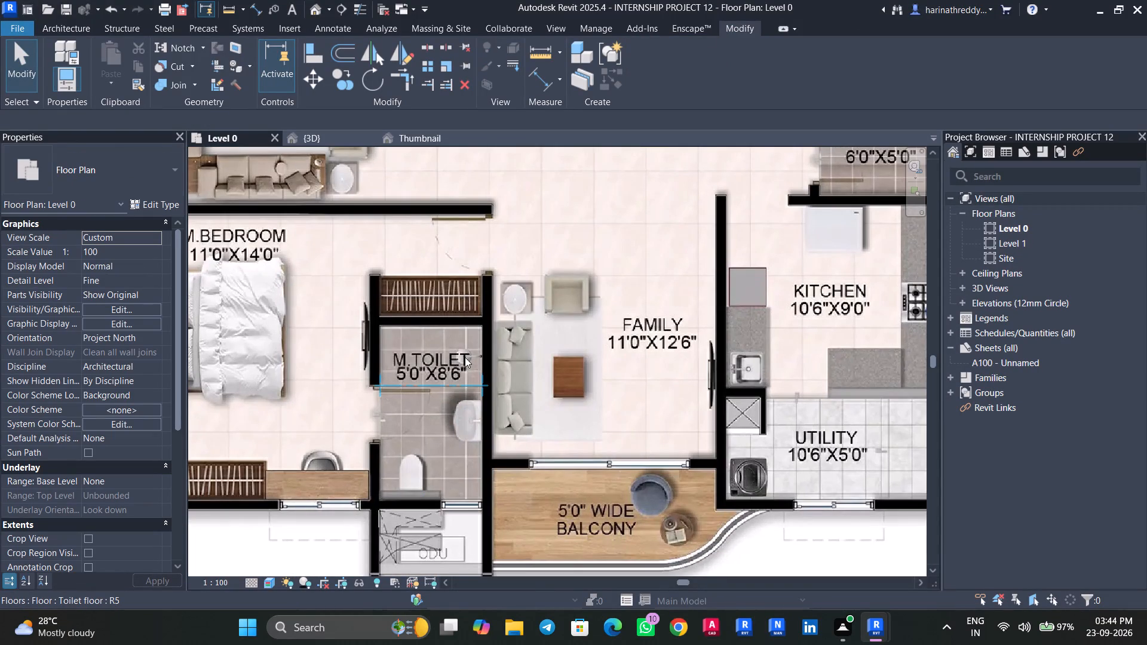
pyautogui.scroll(-5, 413, 410)
pyautogui.scroll(1, 415, 411)
pyautogui.moveTo(418, 428); pyautogui.dragTo(440, 500, button='middle')
pyautogui.moveTo(365, 376); pyautogui.dragTo(409, 462, button='middle')
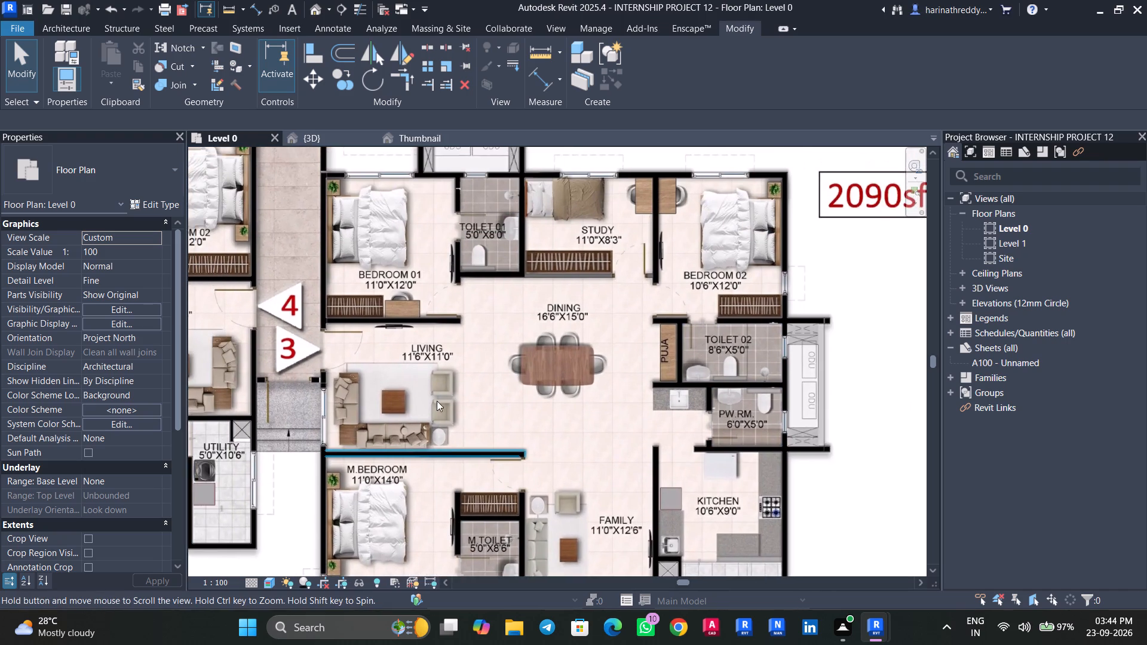
pyautogui.moveTo(486, 363); pyautogui.dragTo(497, 449, button='middle')
pyautogui.scroll(6, 504, 291)
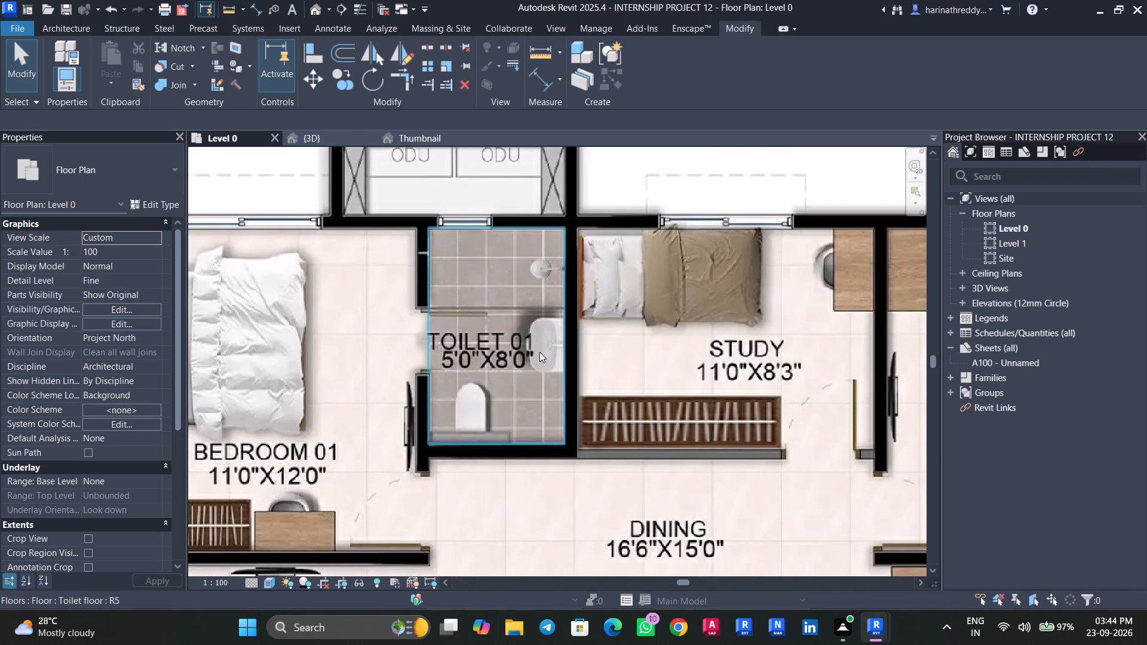
pyautogui.press('Tab')
pyautogui.press('Tab')
pyautogui.press('Tab')
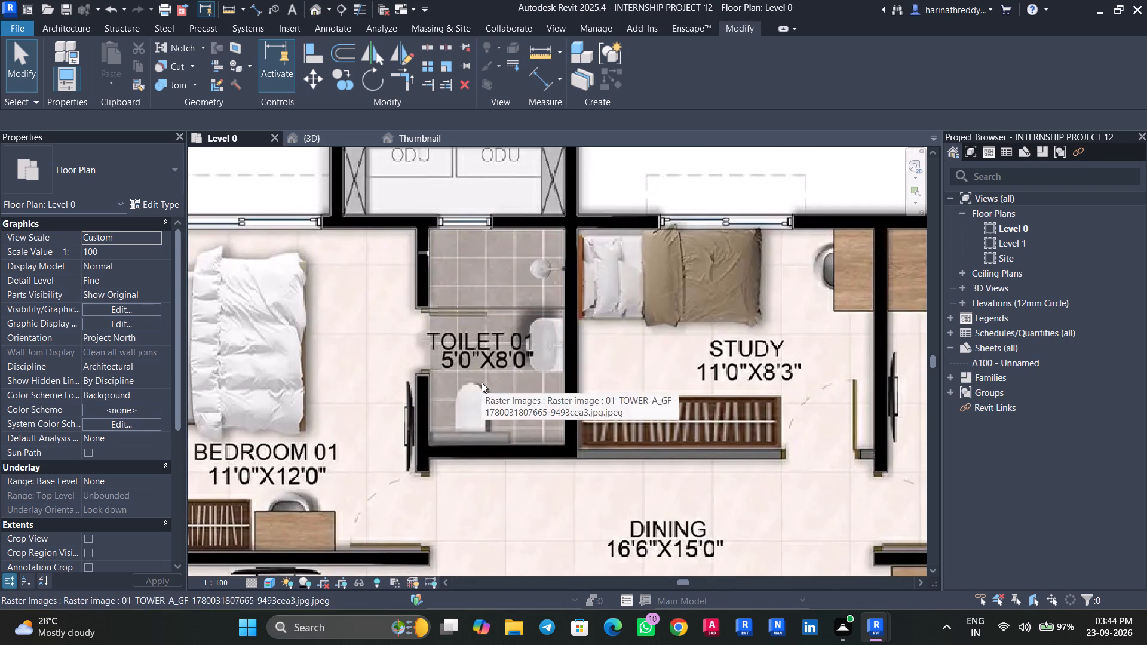
# Place a 440x350x120mm Plumbing_Fixtures_Sink_Cloakroom on the study-side wall of flat 3's Toilet 01, rotated to match the drawn basin.
pyautogui.press('c')
pyautogui.press('m')
pyautogui.click(697, 192)
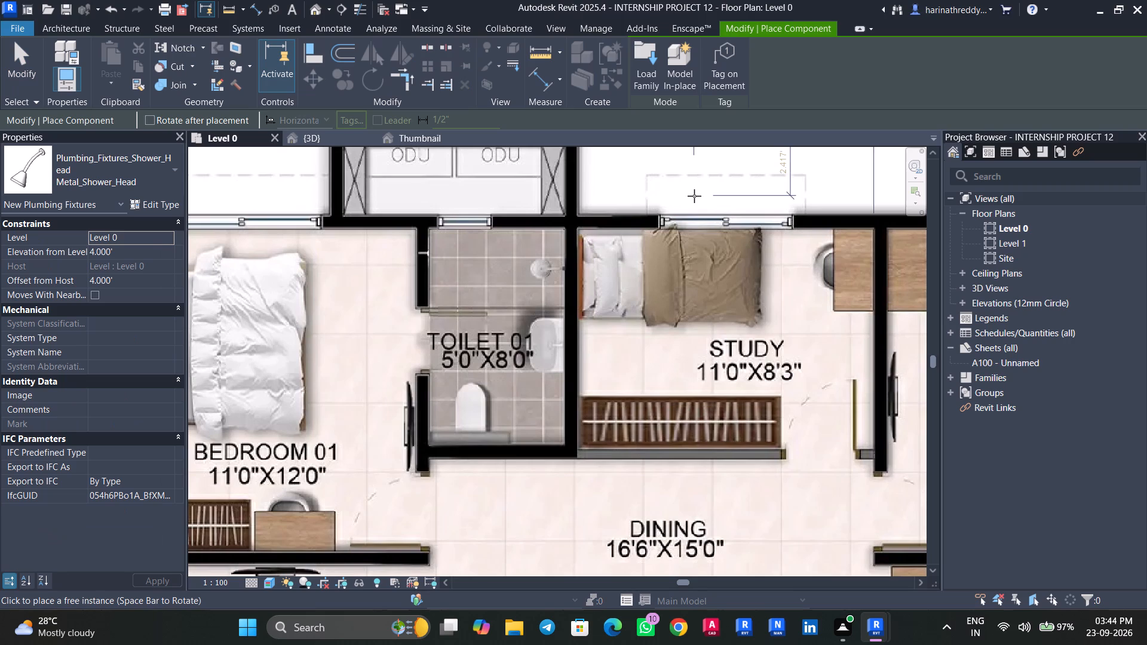
pyautogui.click(148, 177)
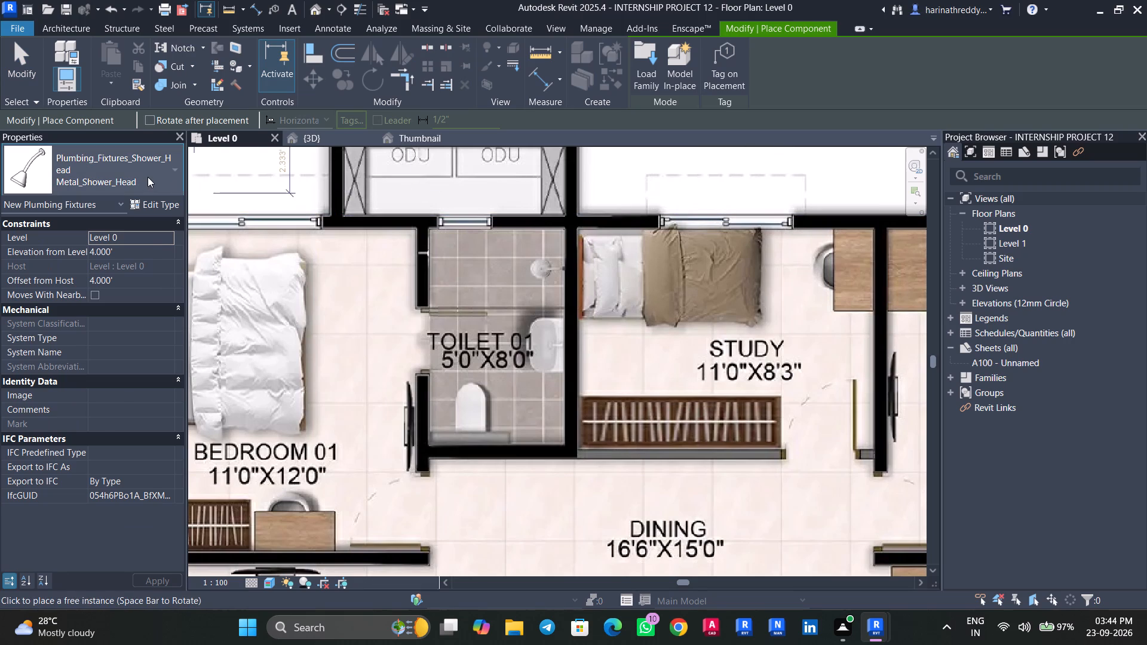
pyautogui.click(96, 297)
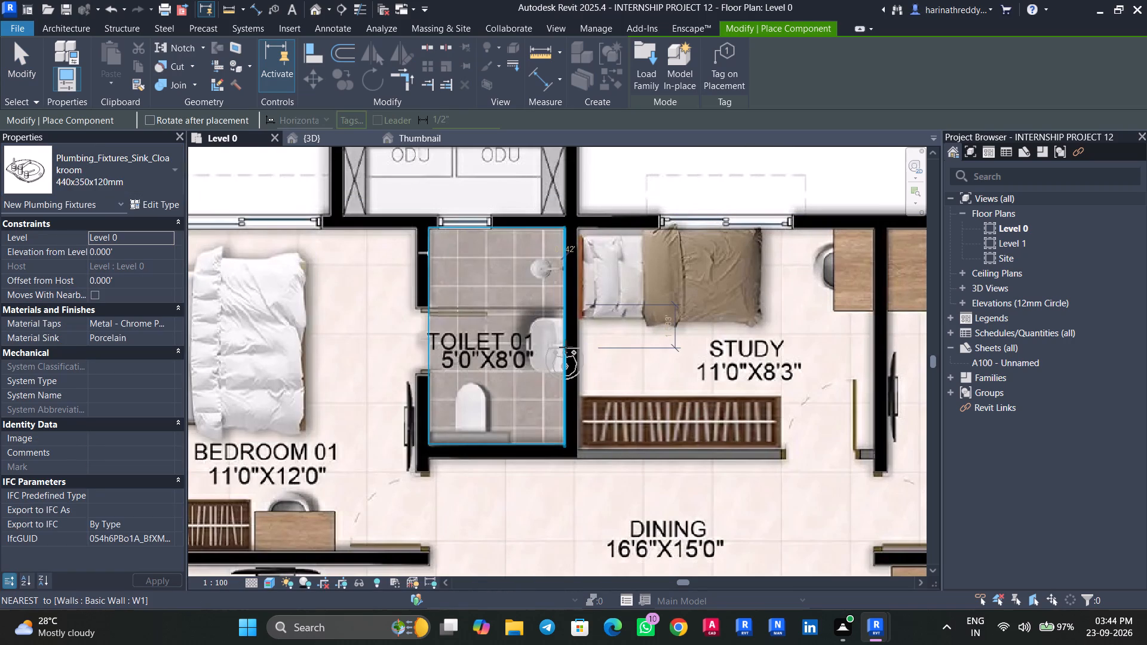
pyautogui.press('space')
pyautogui.press('space')
pyautogui.press('space')
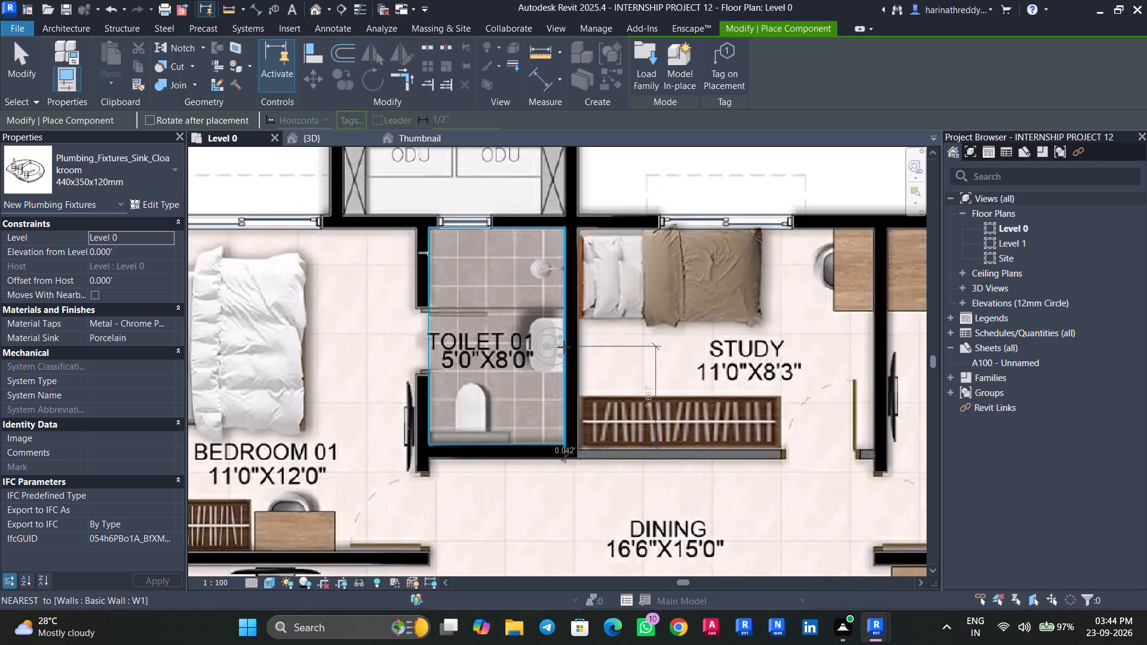
pyautogui.click(564, 347)
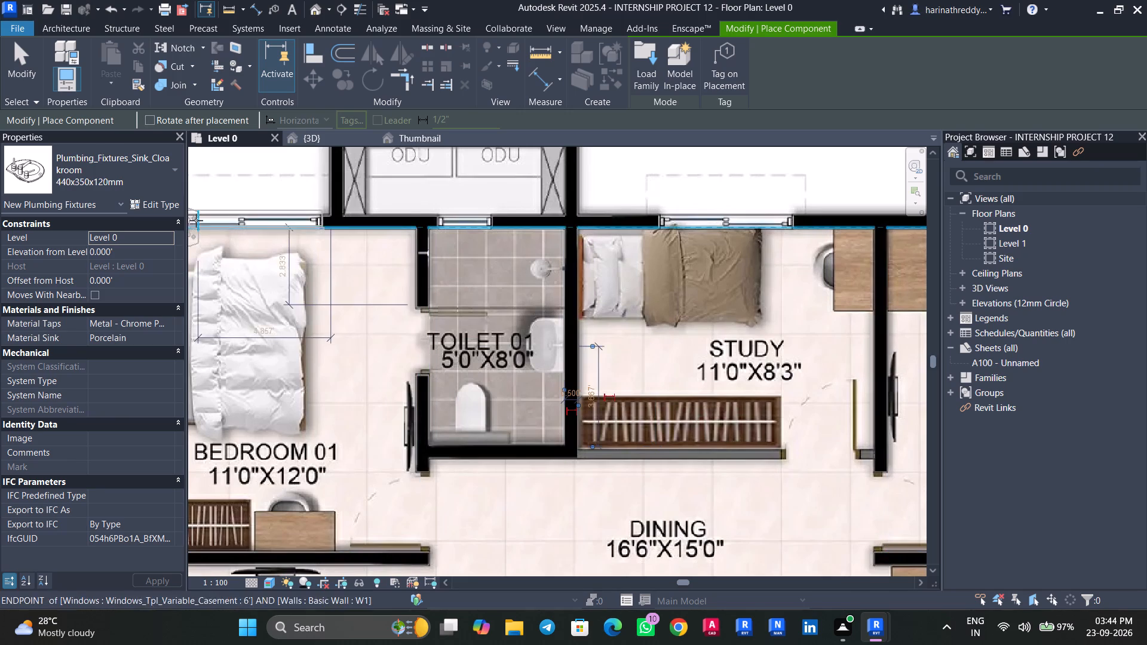
# Place a Plumbing_Fixtures_WC_w-Cistern 540x360x820mm in flat 3's Toilet 01, rotated so its cistern backs onto the dining-side wall.
pyautogui.click(91, 166)
pyautogui.click(73, 296)
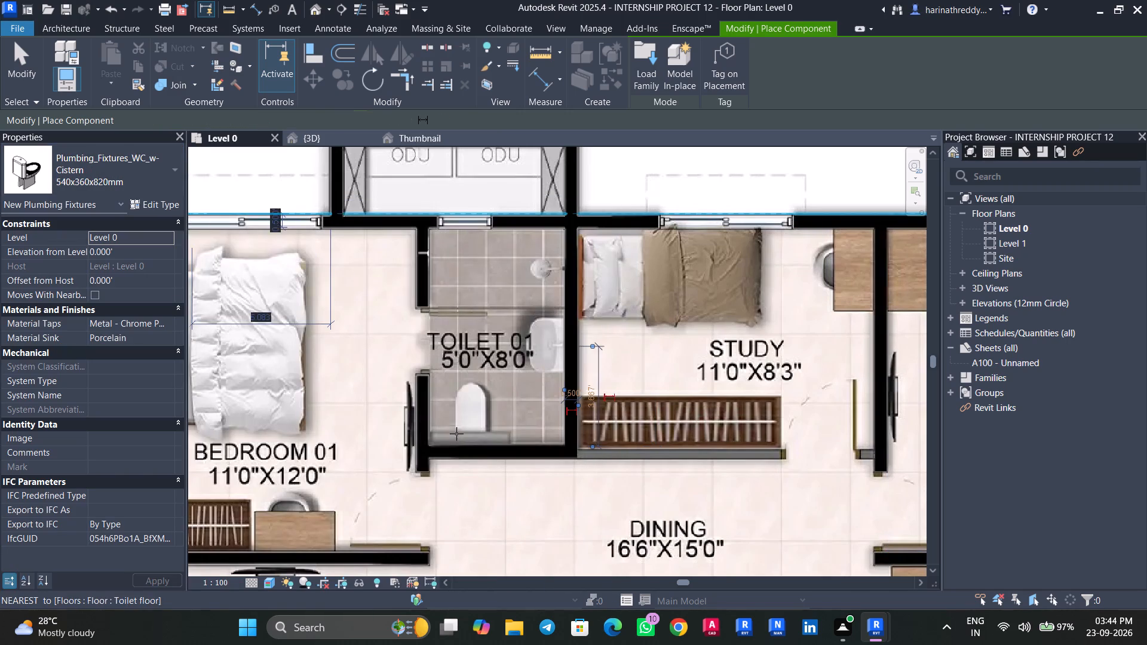
pyautogui.scroll(5, 462, 434)
pyautogui.press('space')
pyautogui.press('space')
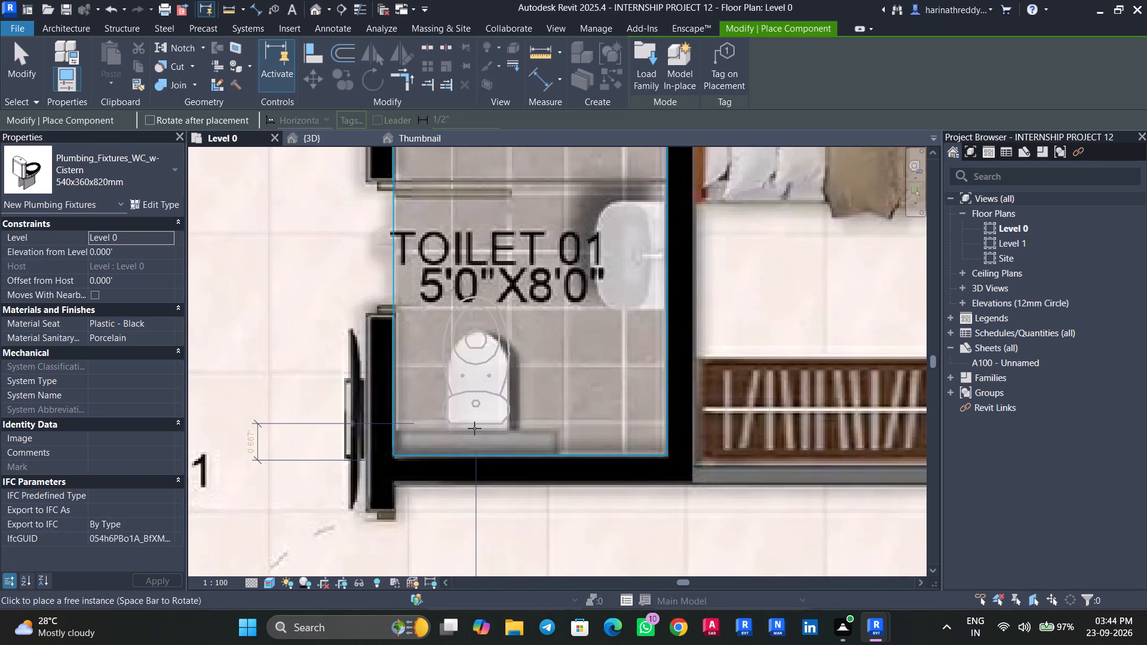
pyautogui.click(475, 458)
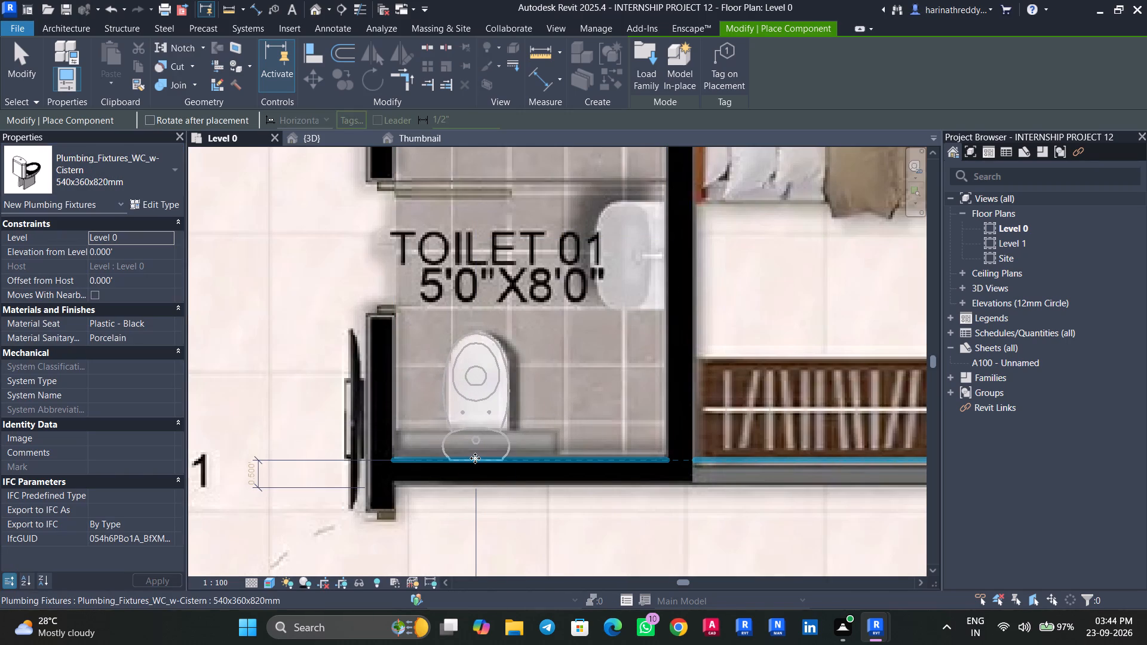
# Place a 540x360x820mm WC with cistern over the drawn WC in Toilet 02, backing onto the powder-room-side wall.
pyautogui.scroll(-9, 475, 458)
pyautogui.moveTo(658, 496); pyautogui.dragTo(510, 328, button='middle')
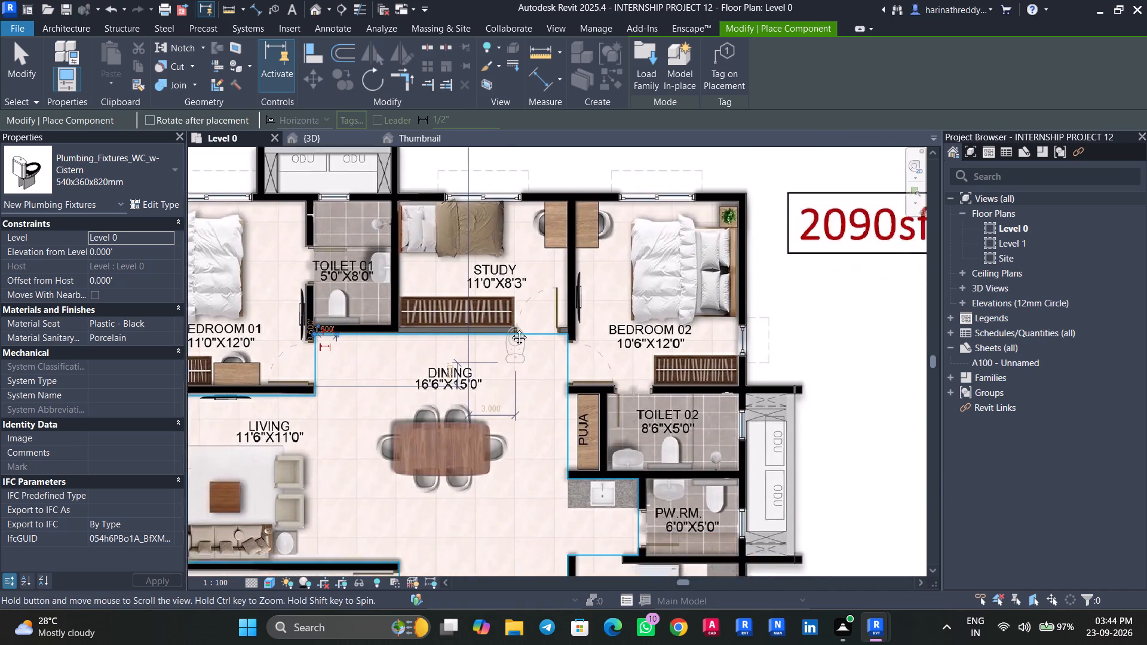
pyautogui.moveTo(510, 328); pyautogui.dragTo(499, 288, button='middle')
pyautogui.scroll(12, 650, 380)
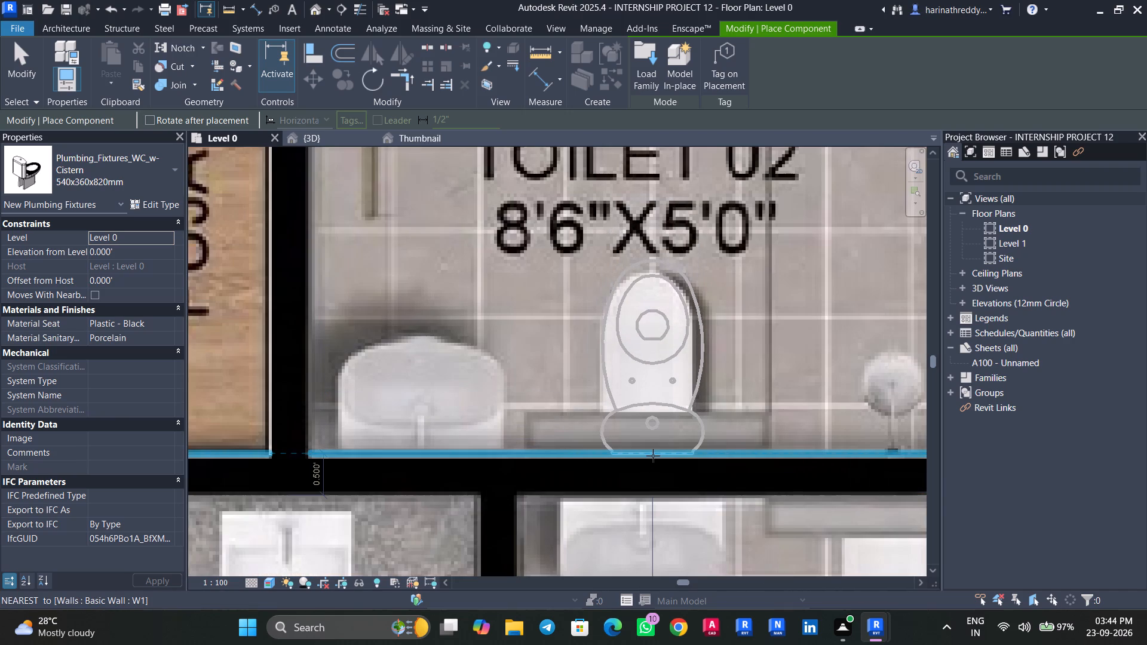
pyautogui.click(653, 456)
# Place a 540x360x820mm WC with cistern in the powder room, rotated to back onto the Toilet 02-side wall.
pyautogui.scroll(-4, 652, 457)
pyautogui.moveTo(650, 457); pyautogui.dragTo(604, 274, button='middle')
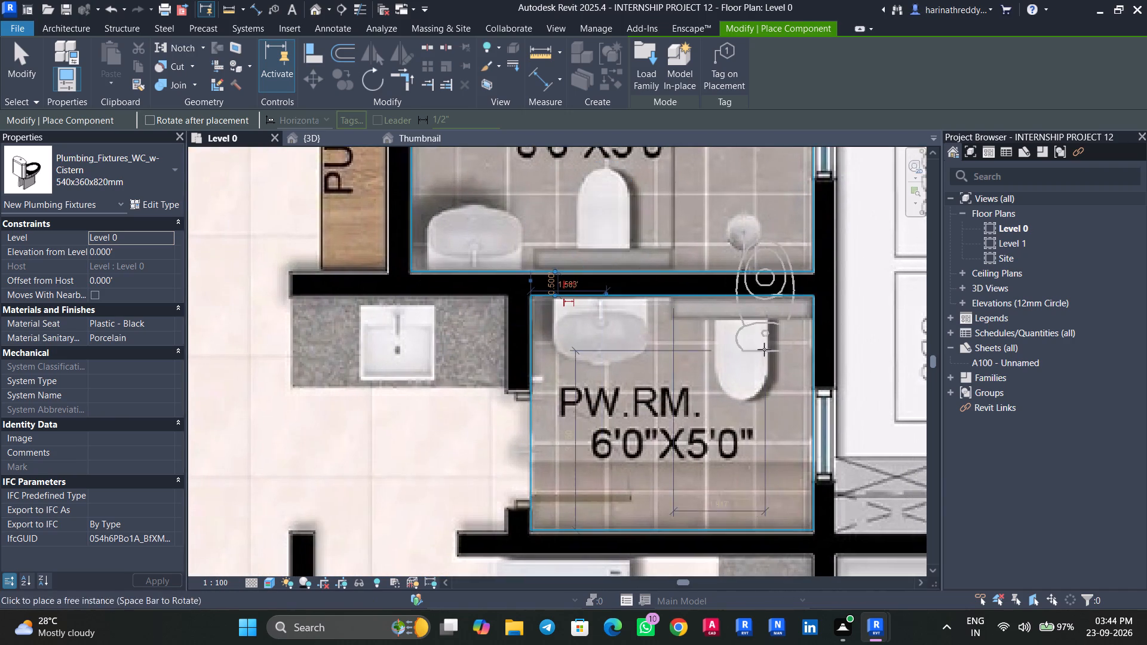
pyautogui.press('space')
pyautogui.press('space')
pyautogui.click(746, 297)
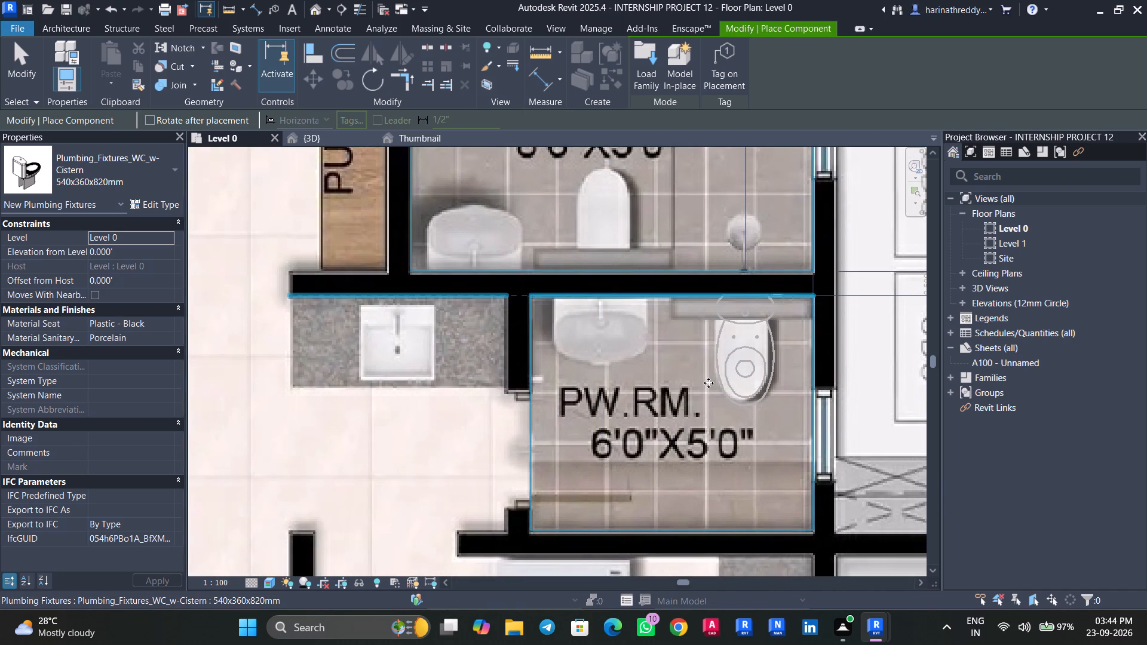
# Examine flat 3's toilets, bedrooms, study and powder room against the plan image for fixtures and furniture still missing.
pyautogui.scroll(-13, 708, 383)
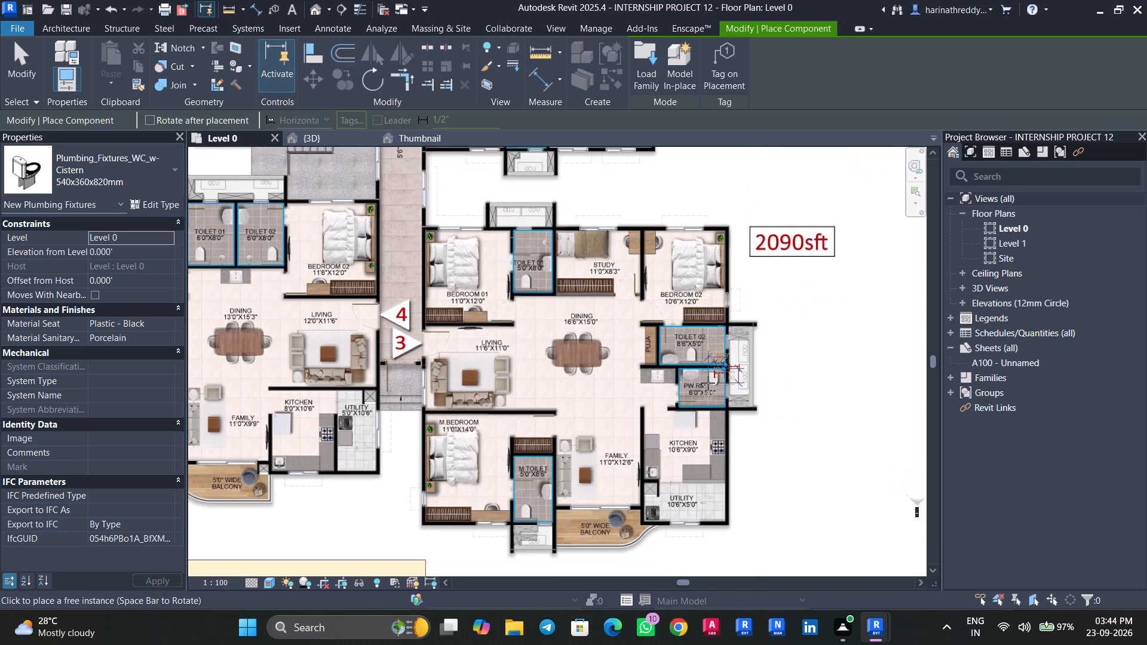
pyautogui.moveTo(708, 383); pyautogui.dragTo(706, 348, button='middle')
pyautogui.scroll(13, 526, 482)
pyautogui.press('Escape')
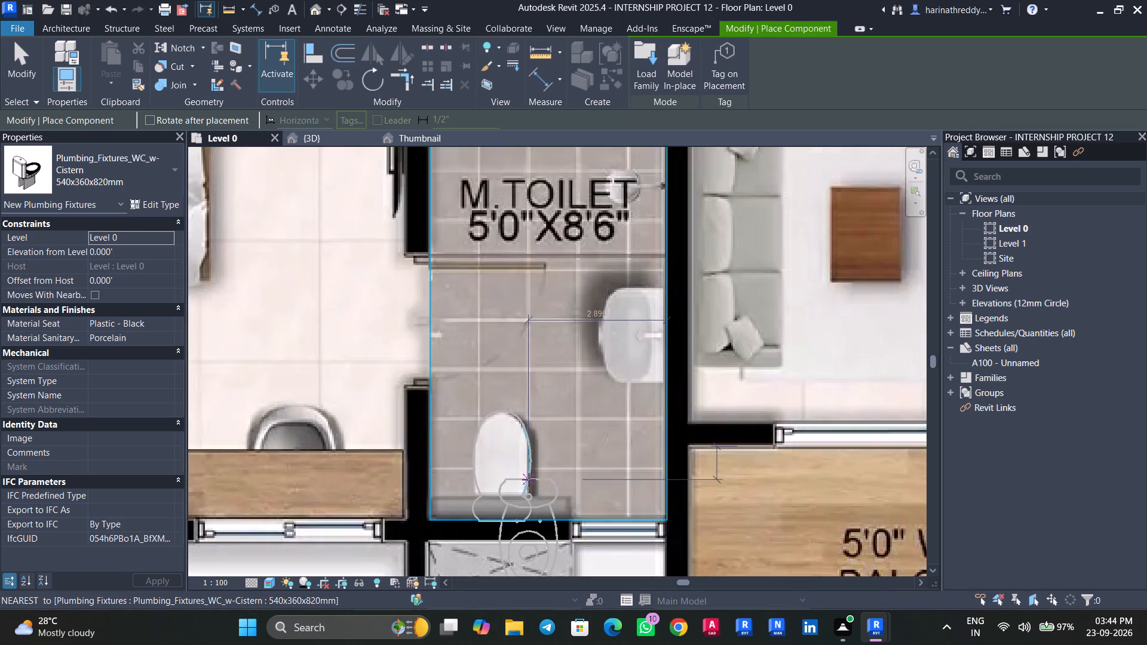
pyautogui.press('Escape')
pyautogui.scroll(-4, 568, 423)
pyautogui.press('Tab')
pyautogui.press('Tab')
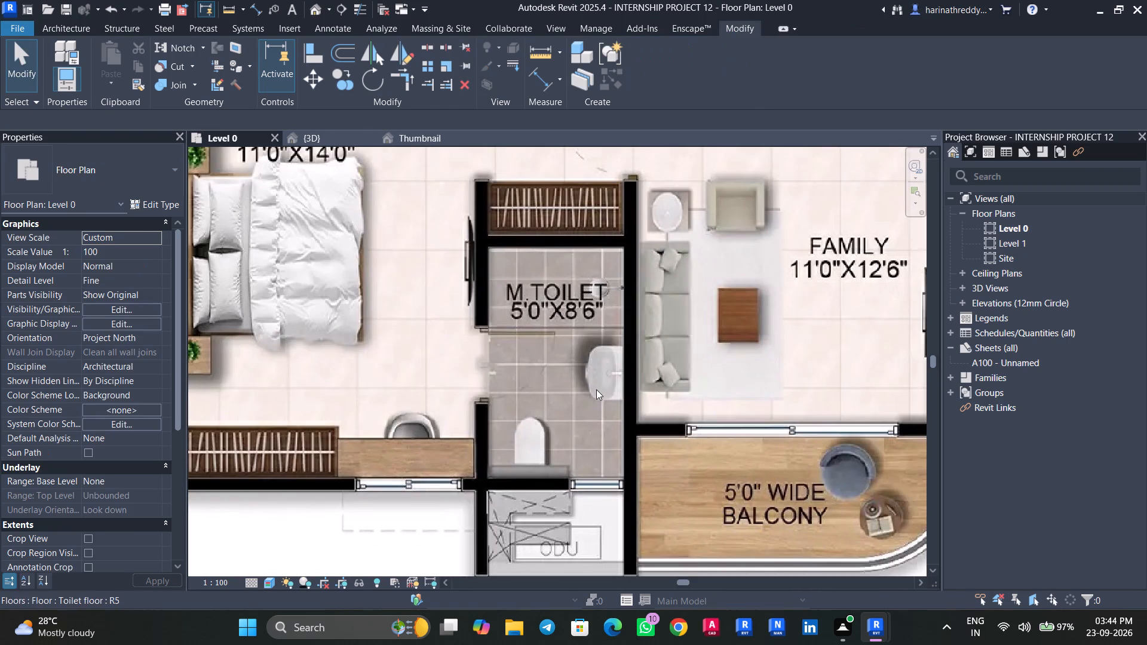
pyautogui.press('Tab')
pyautogui.press('Tab')
pyautogui.scroll(-5, 554, 390)
pyautogui.moveTo(533, 292); pyautogui.dragTo(582, 475, button='middle')
pyautogui.moveTo(578, 460); pyautogui.dragTo(607, 560, button='middle')
pyautogui.moveTo(578, 426); pyautogui.dragTo(610, 543, button='middle')
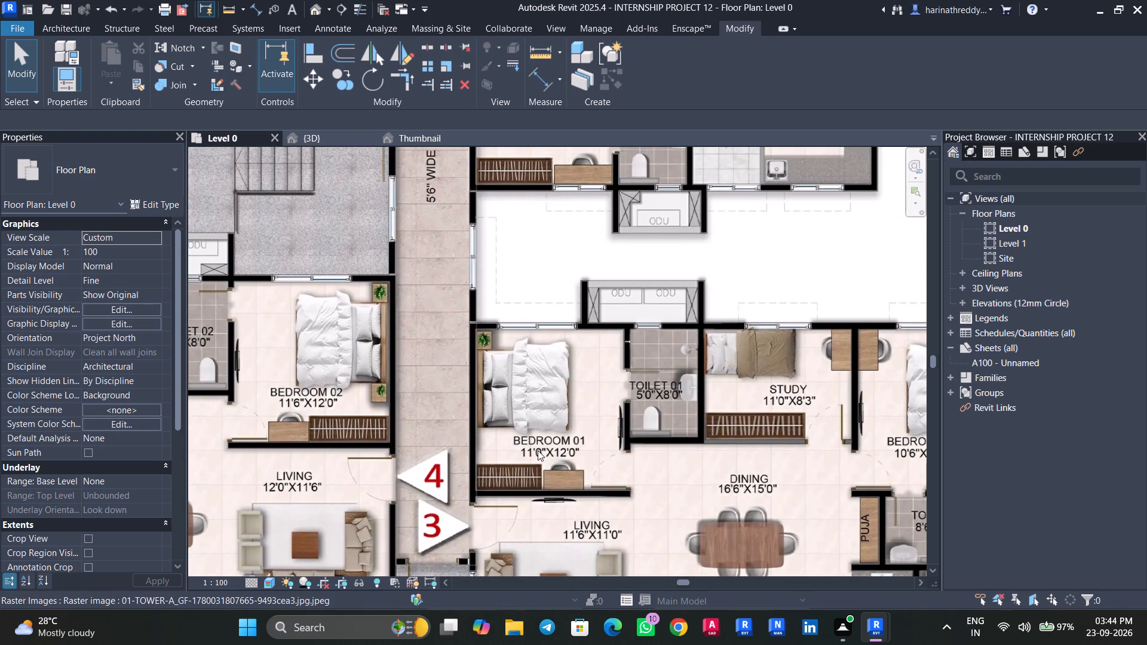
pyautogui.scroll(-3, 595, 392)
pyautogui.scroll(10, 646, 404)
pyautogui.press('Tab')
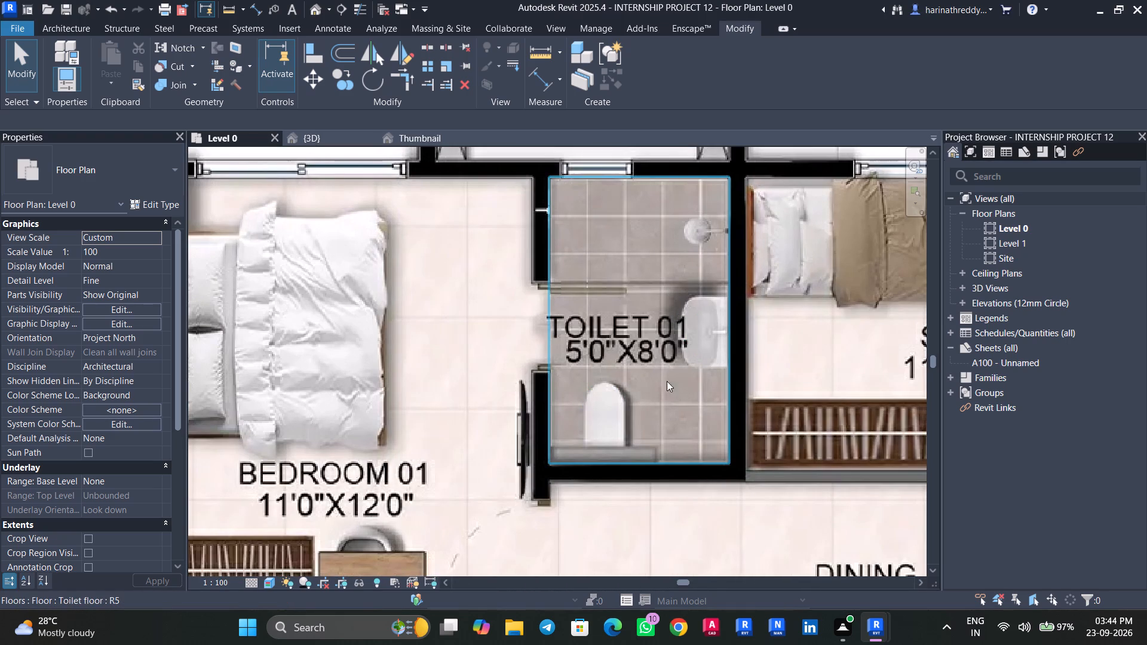
pyautogui.moveTo(659, 406); pyautogui.dragTo(514, 430, button='middle')
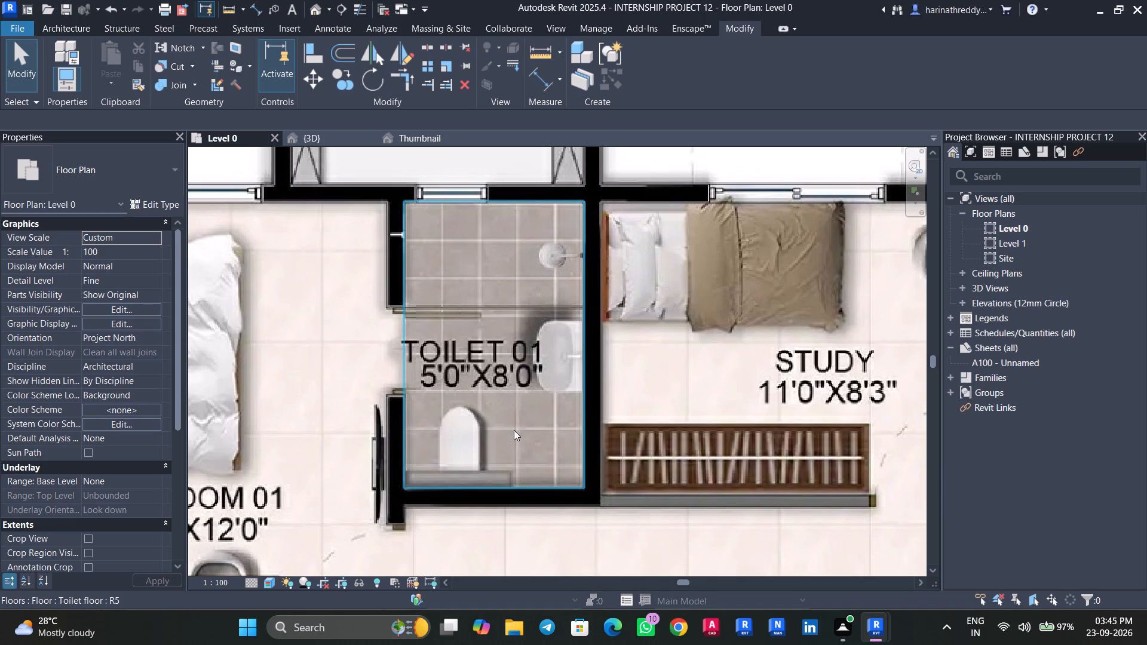
pyautogui.scroll(-4, 745, 375)
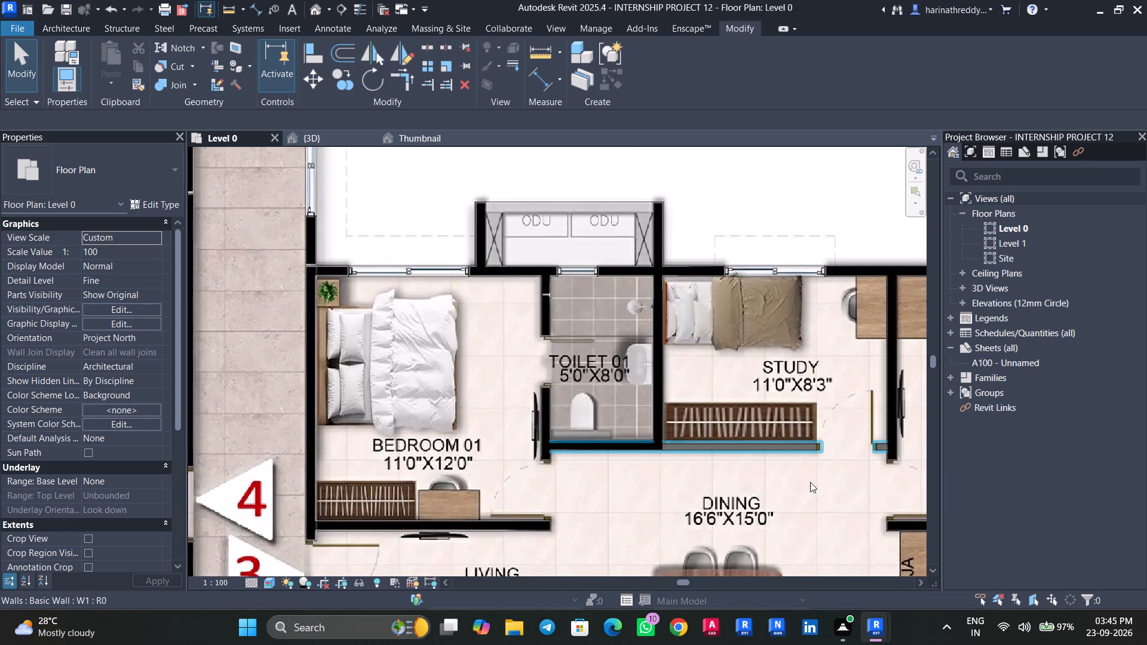
pyautogui.moveTo(806, 481); pyautogui.dragTo(673, 471, button='middle')
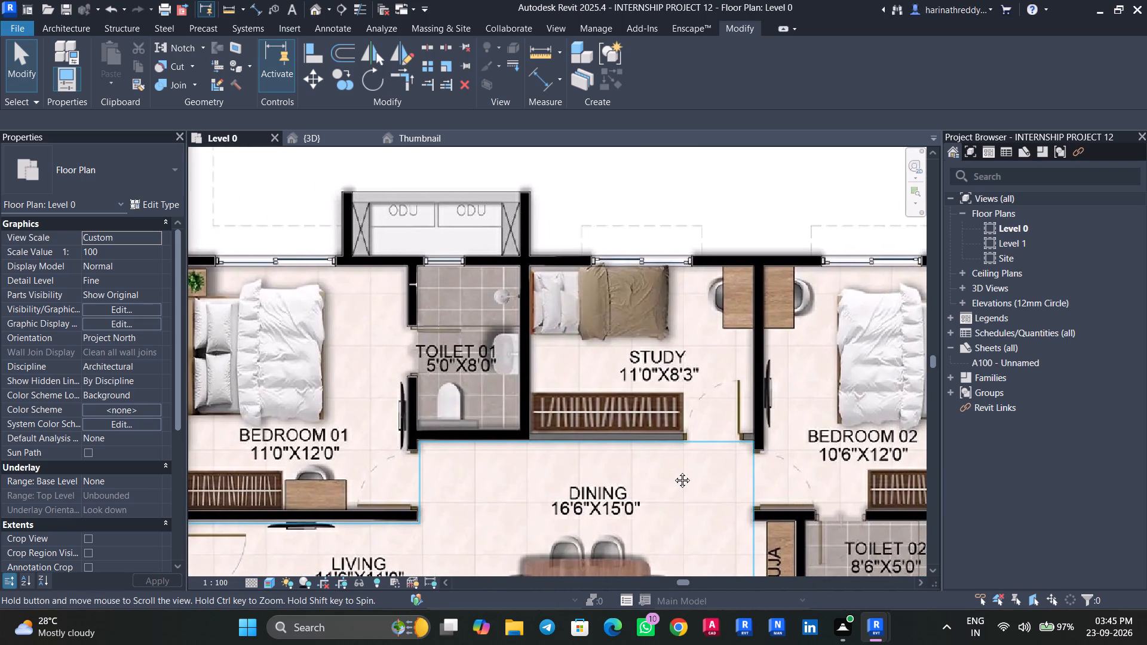
pyautogui.moveTo(673, 471); pyautogui.dragTo(557, 456, button='middle')
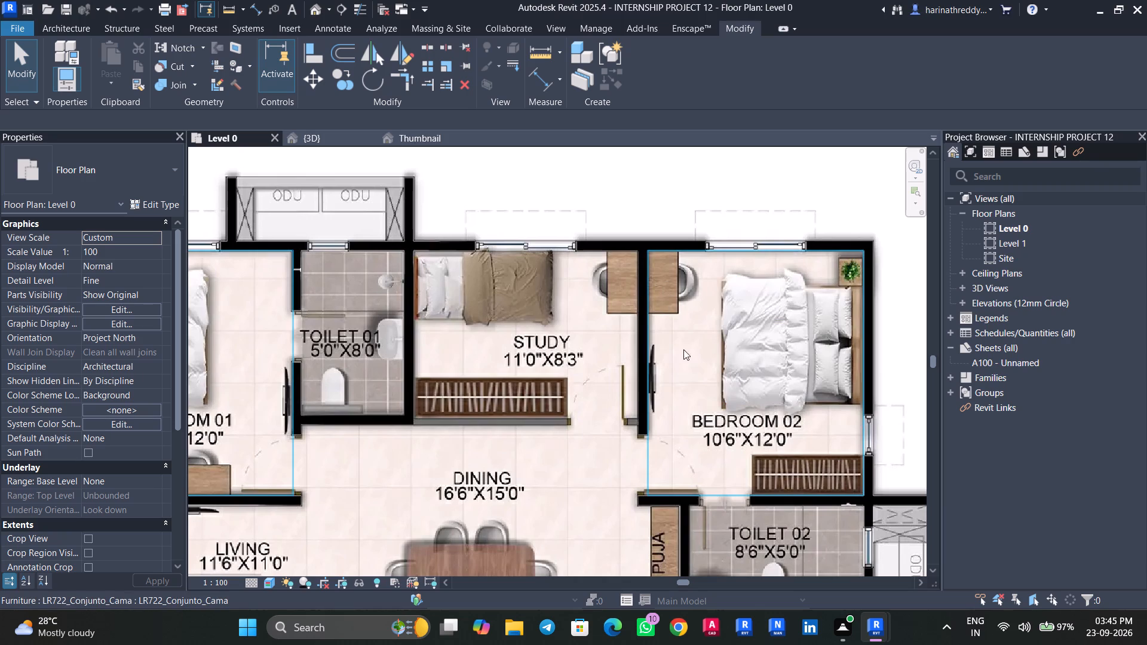
pyautogui.press('Tab')
pyautogui.press('Tab')
pyautogui.press('Tab')
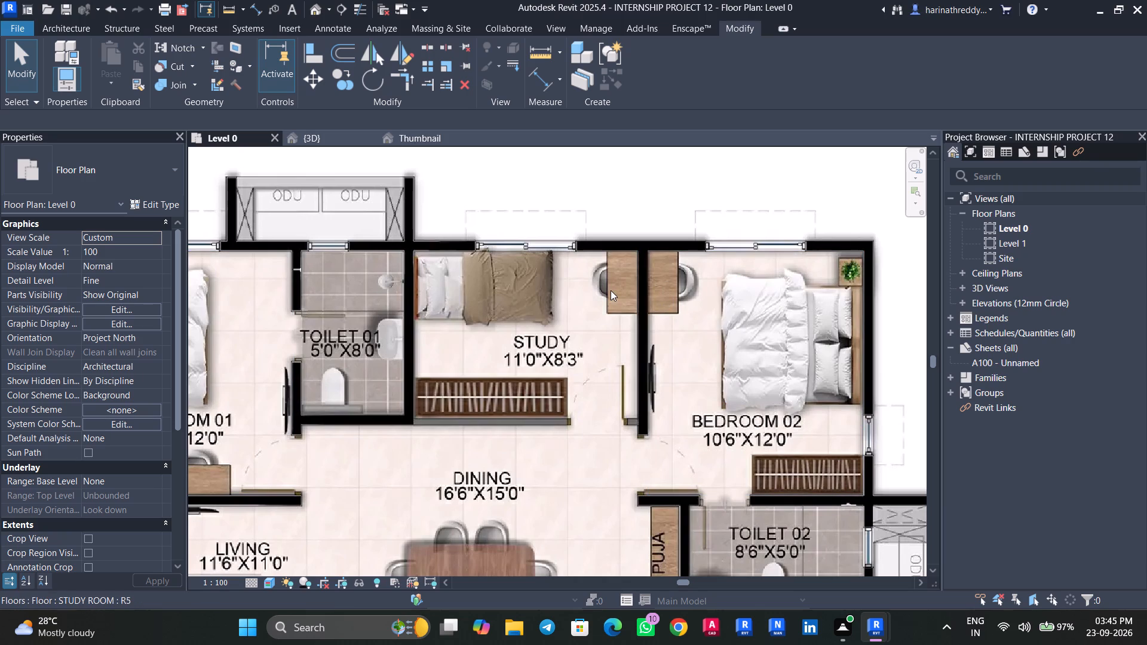
pyautogui.press('Tab')
pyautogui.press('Tab')
pyautogui.press('Tab')
pyautogui.press('Tab')
pyautogui.press('Tab')
pyautogui.press('Tab')
pyautogui.press('Tab')
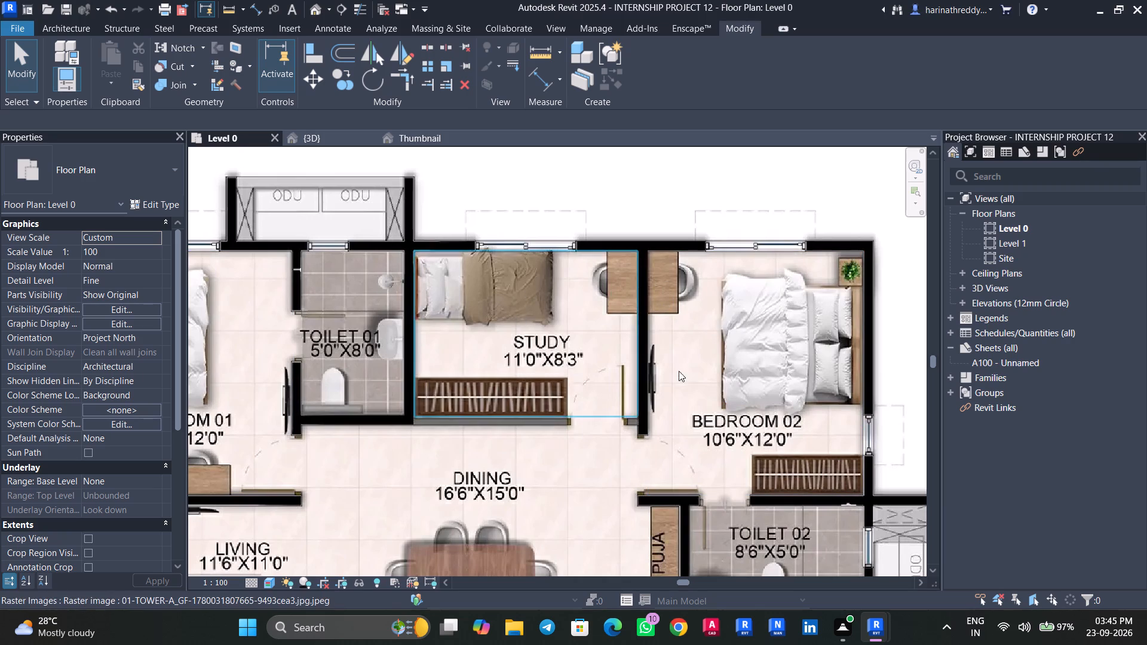
pyautogui.press('Tab')
pyautogui.scroll(-4, 784, 349)
pyautogui.scroll(-5, 604, 355)
pyautogui.moveTo(635, 419); pyautogui.dragTo(634, 417, button='middle')
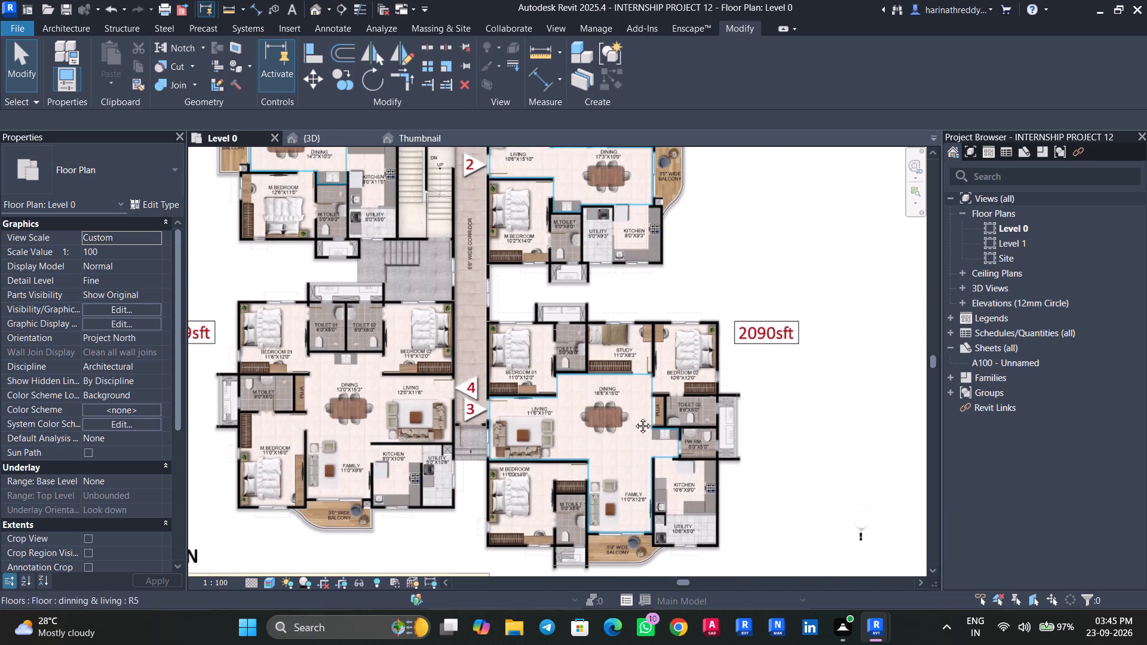
pyautogui.moveTo(634, 417); pyautogui.dragTo(599, 410, button='middle')
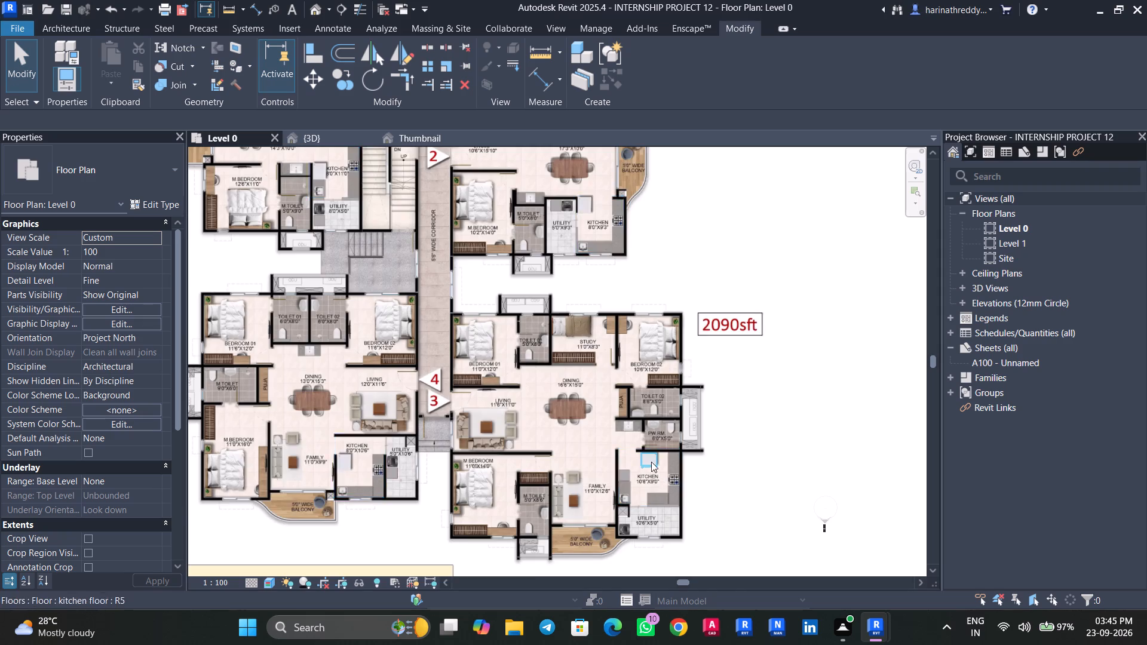
pyautogui.scroll(8, 651, 455)
pyautogui.press('Tab')
pyautogui.press('Tab')
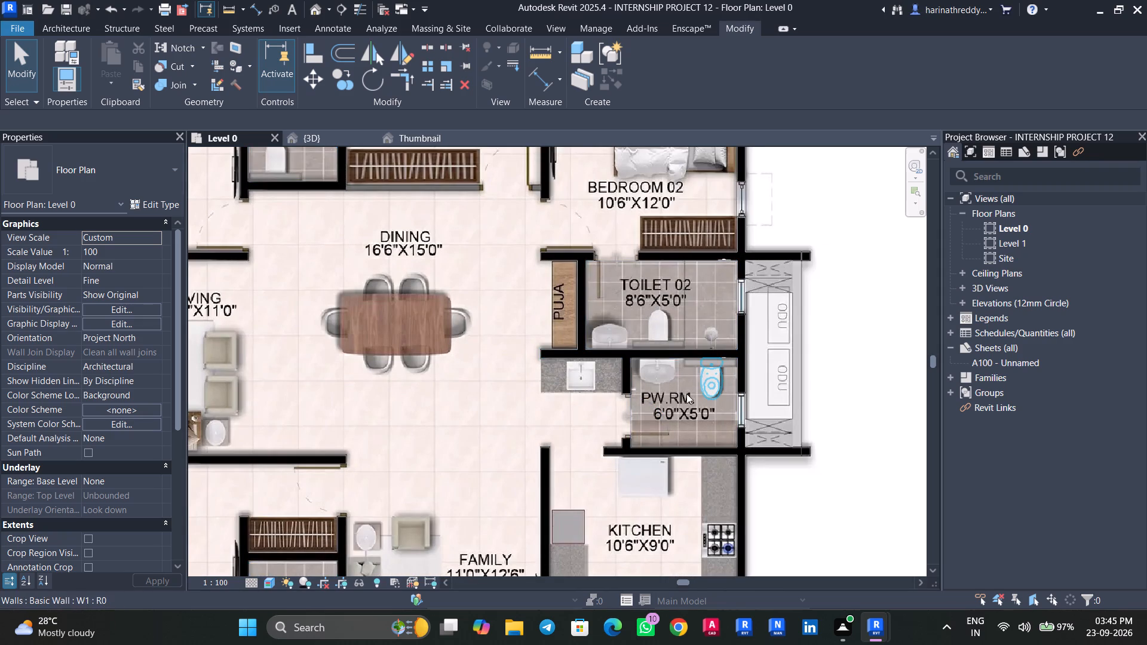
pyautogui.scroll(3, 678, 407)
pyautogui.moveTo(678, 408); pyautogui.dragTo(691, 475, button='middle')
pyautogui.scroll(-7, 691, 475)
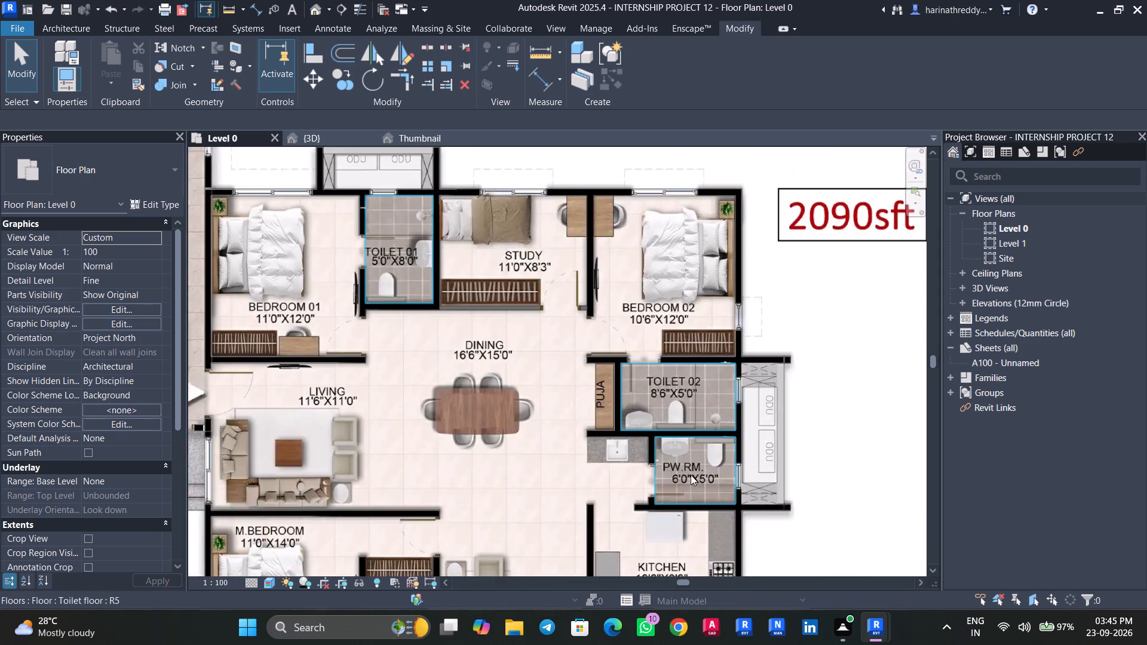
pyautogui.scroll(-3, 691, 475)
pyautogui.moveTo(691, 475); pyautogui.dragTo(698, 458, button='middle')
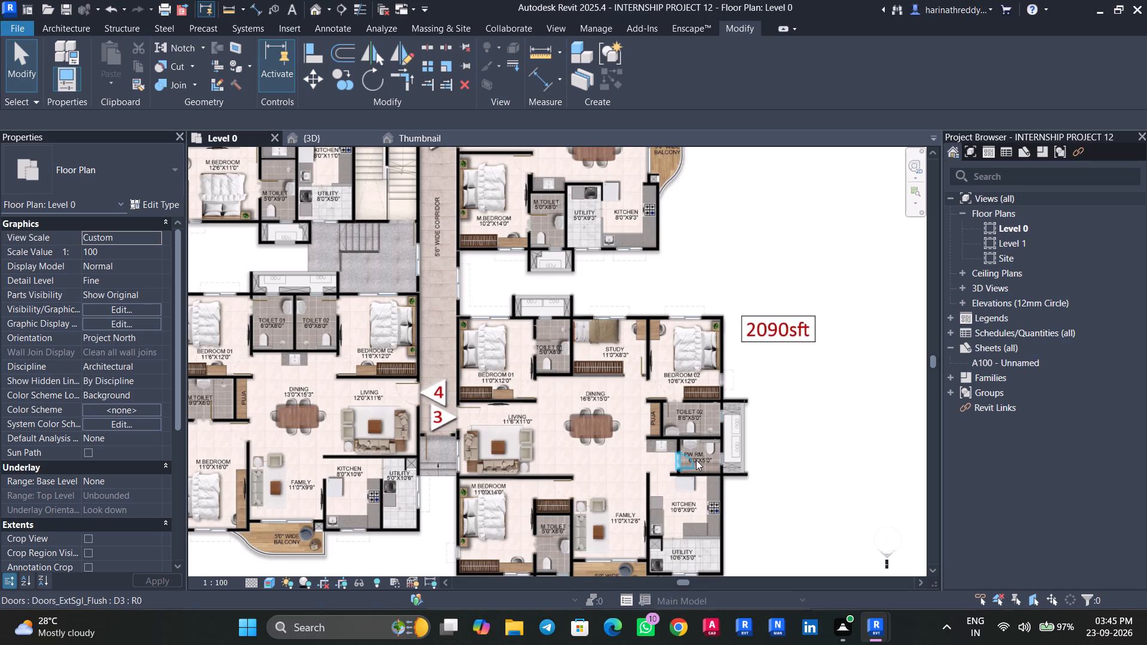
# Place a Furniture_Bed_2 1040x1981x330mm-Twin over the drawn bed in flat 3's study, rotated with its headboard against the Toilet 01-side wall.
pyautogui.write('cm')
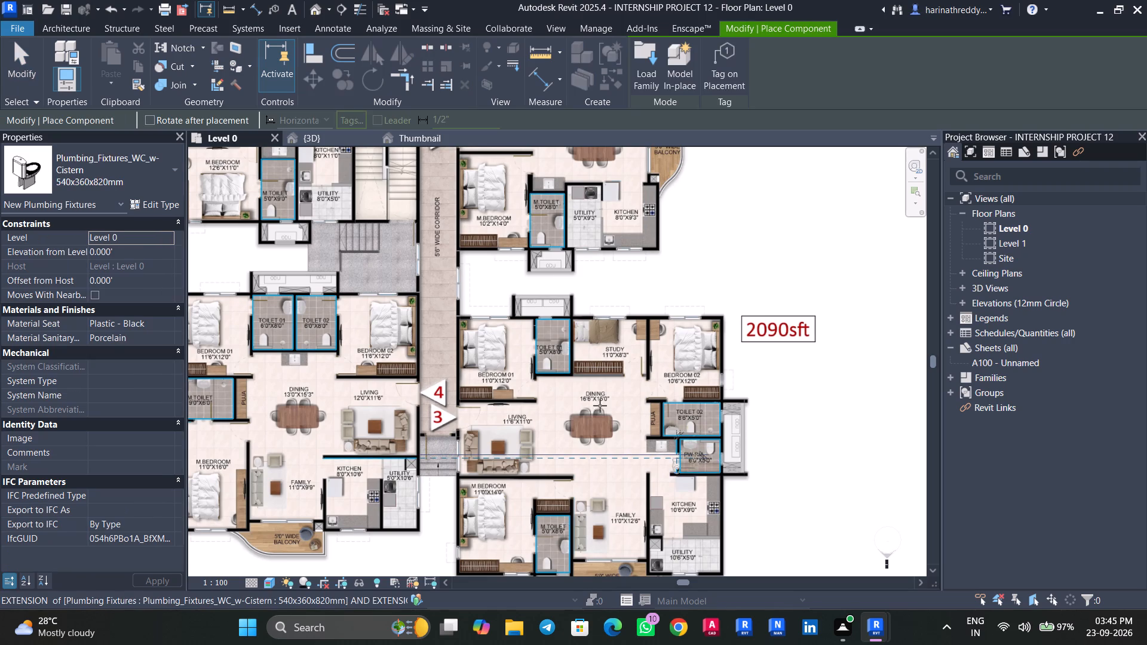
pyautogui.click(133, 177)
pyautogui.scroll(4, 113, 404)
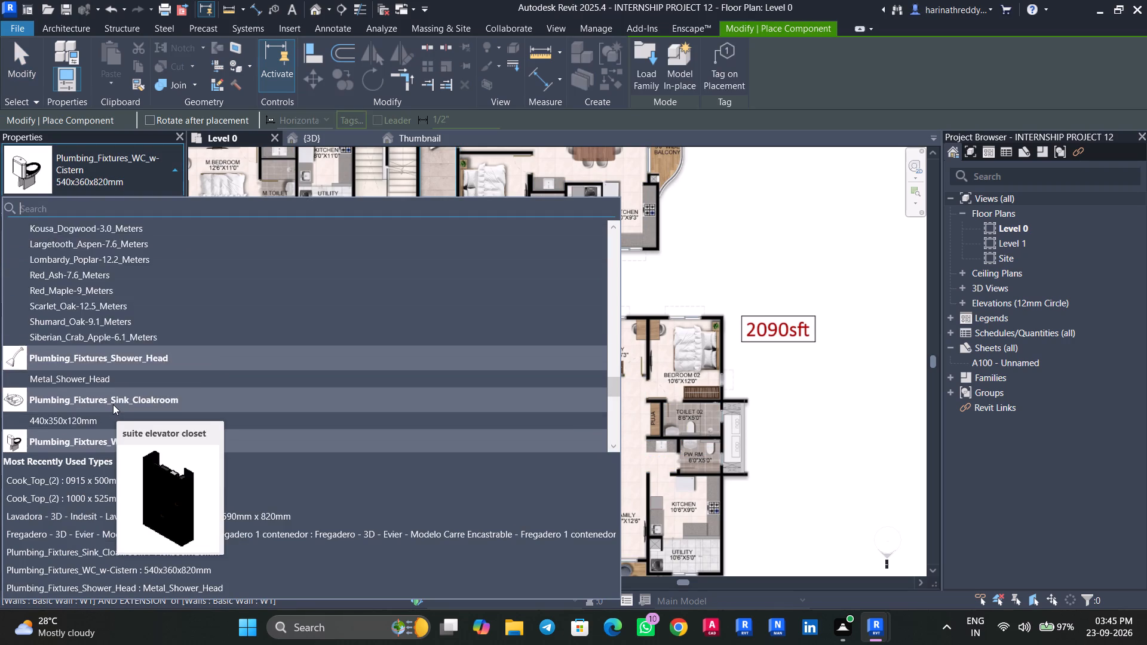
pyautogui.scroll(12, 113, 404)
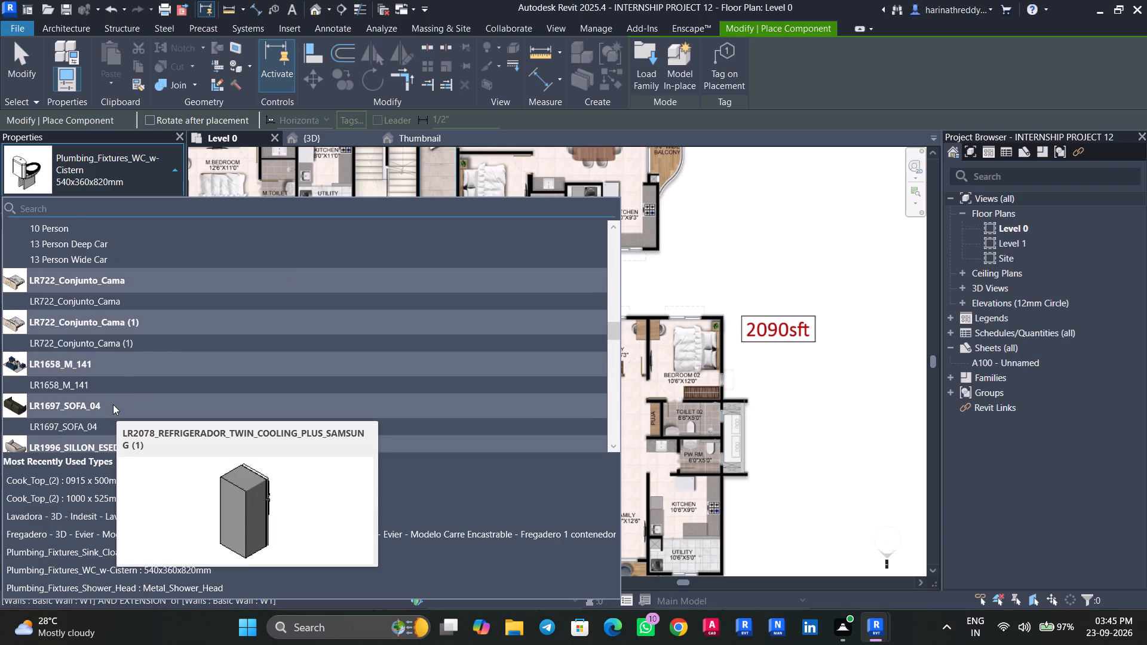
pyautogui.scroll(13, 113, 404)
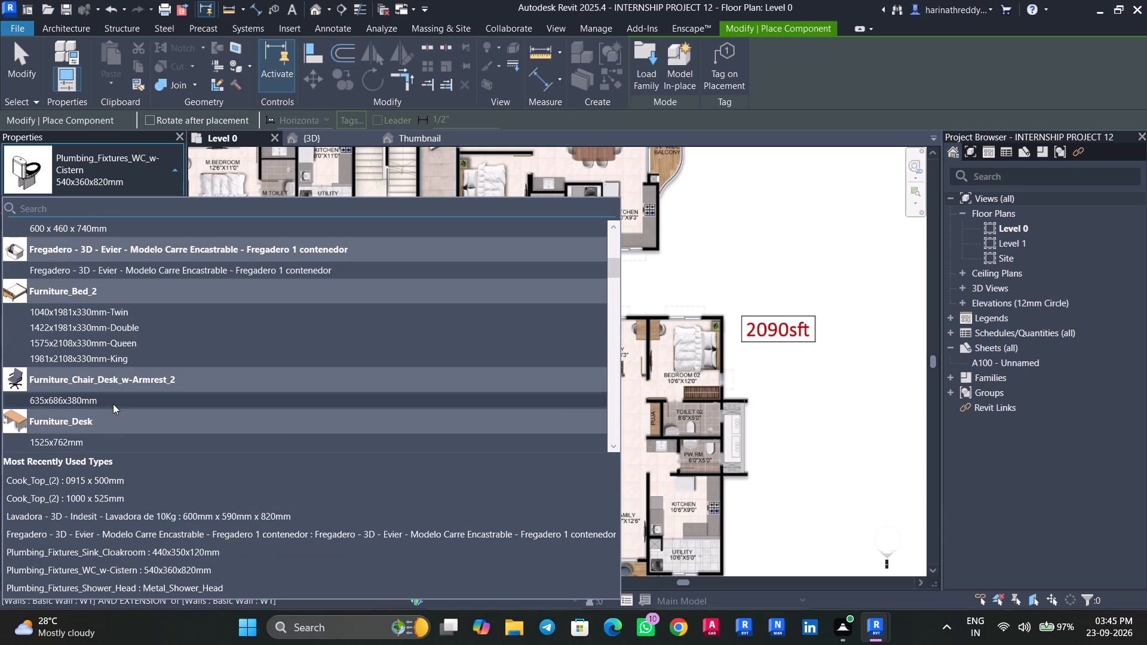
pyautogui.click(115, 314)
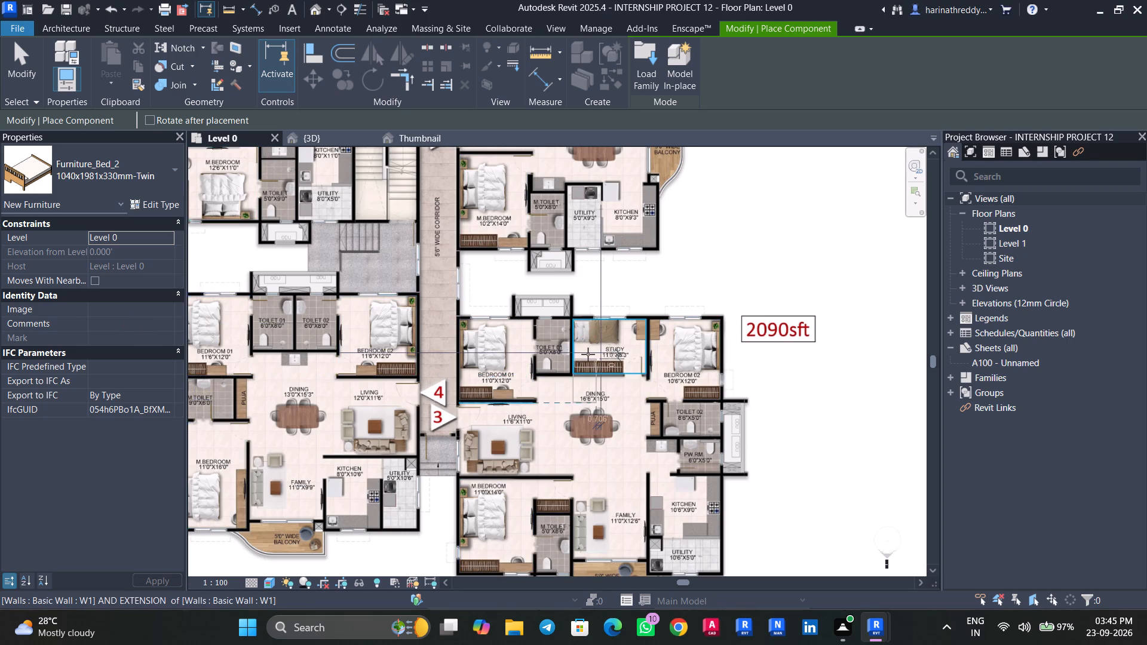
pyautogui.scroll(10, 588, 354)
pyautogui.press('space')
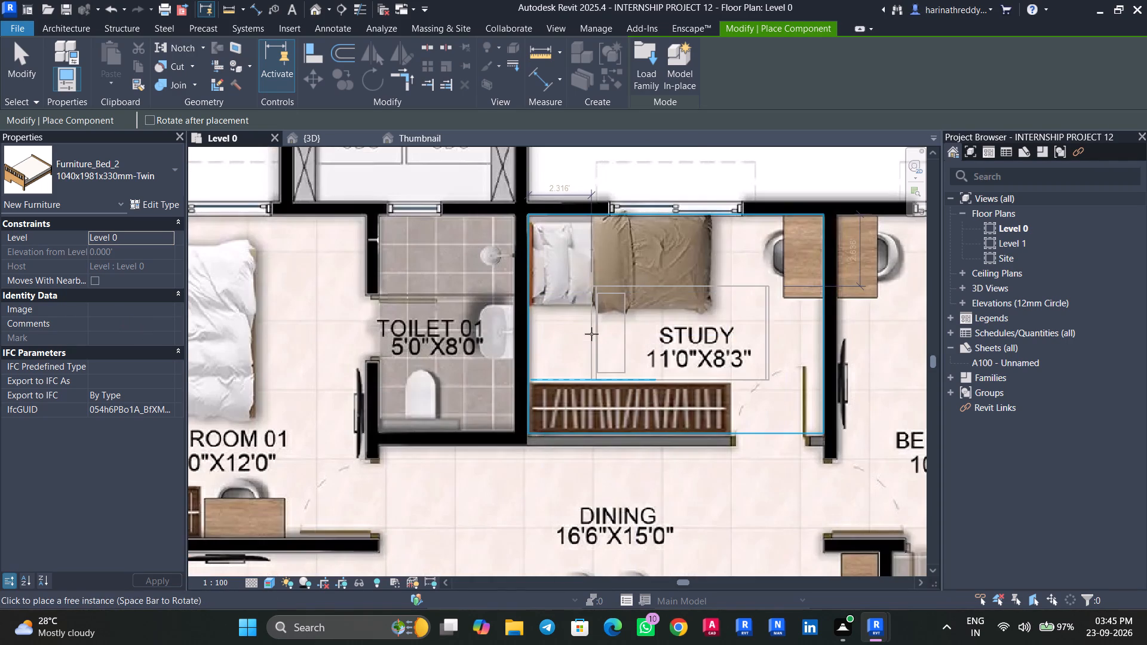
pyautogui.click(529, 254)
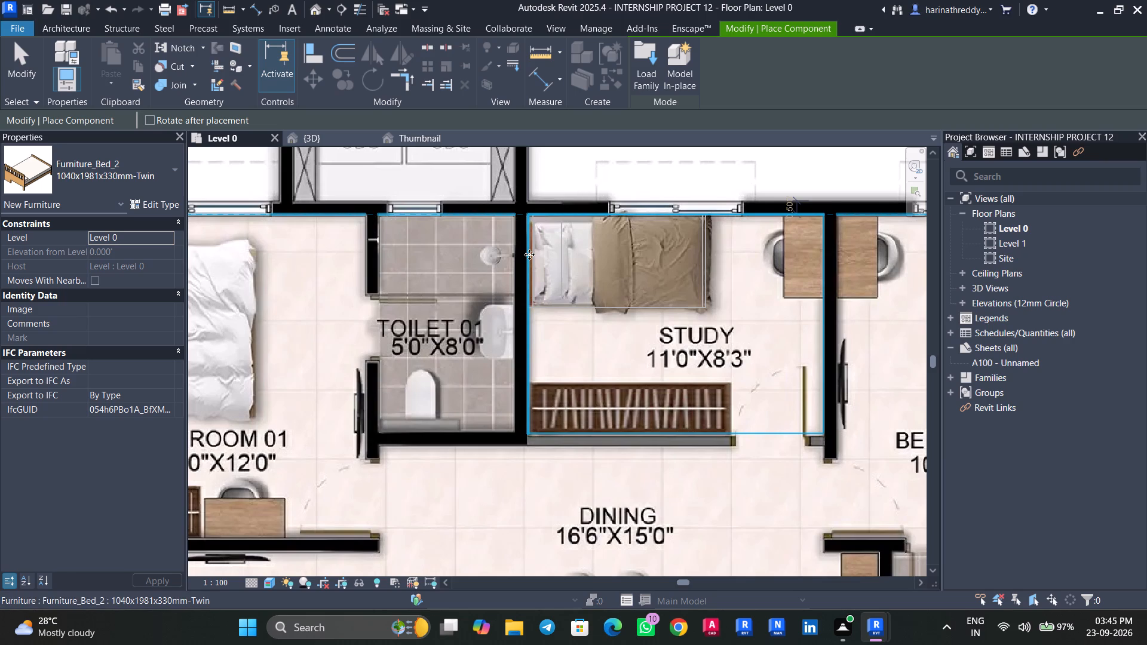
# Place two rotated 600 x 460 x 740mm Escritorio_de_estudiante student desks over the drawn desks on either side of the study–Bedroom 02 wall.
pyautogui.click(112, 164)
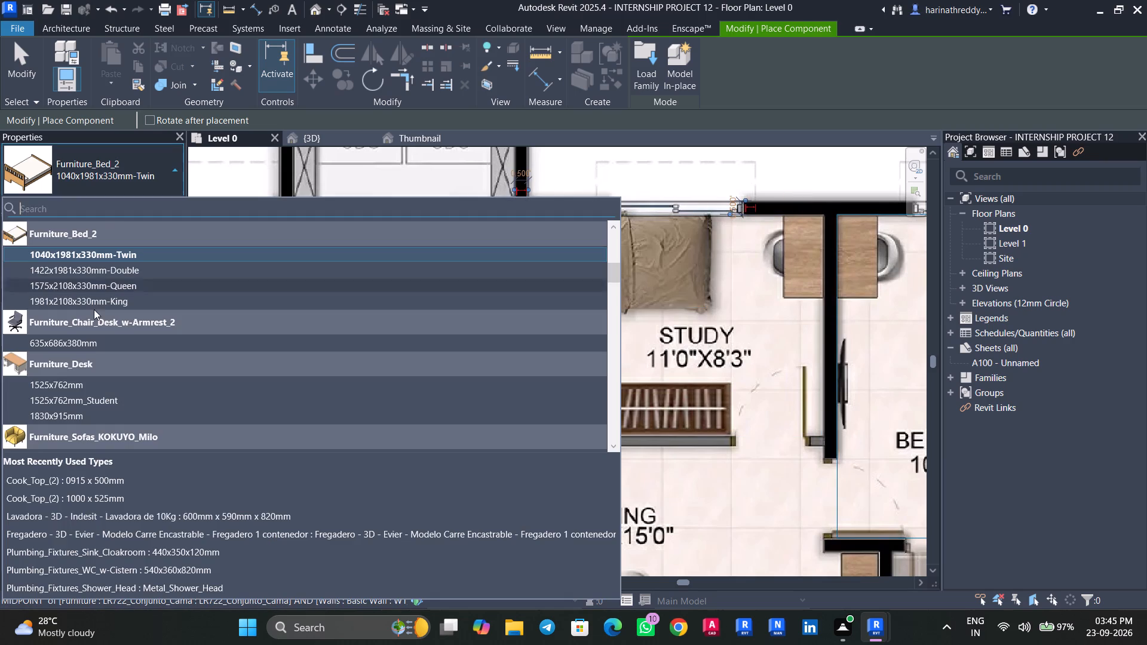
pyautogui.scroll(6, 71, 368)
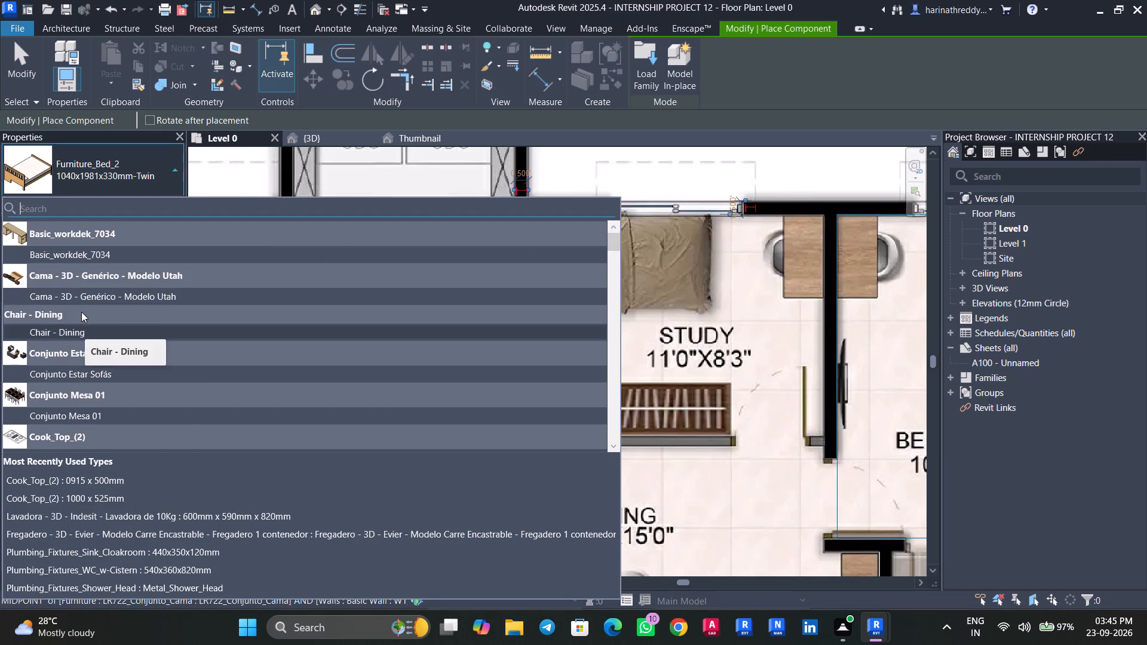
pyautogui.scroll(5, 74, 367)
pyautogui.scroll(-2, 75, 365)
pyautogui.click(69, 411)
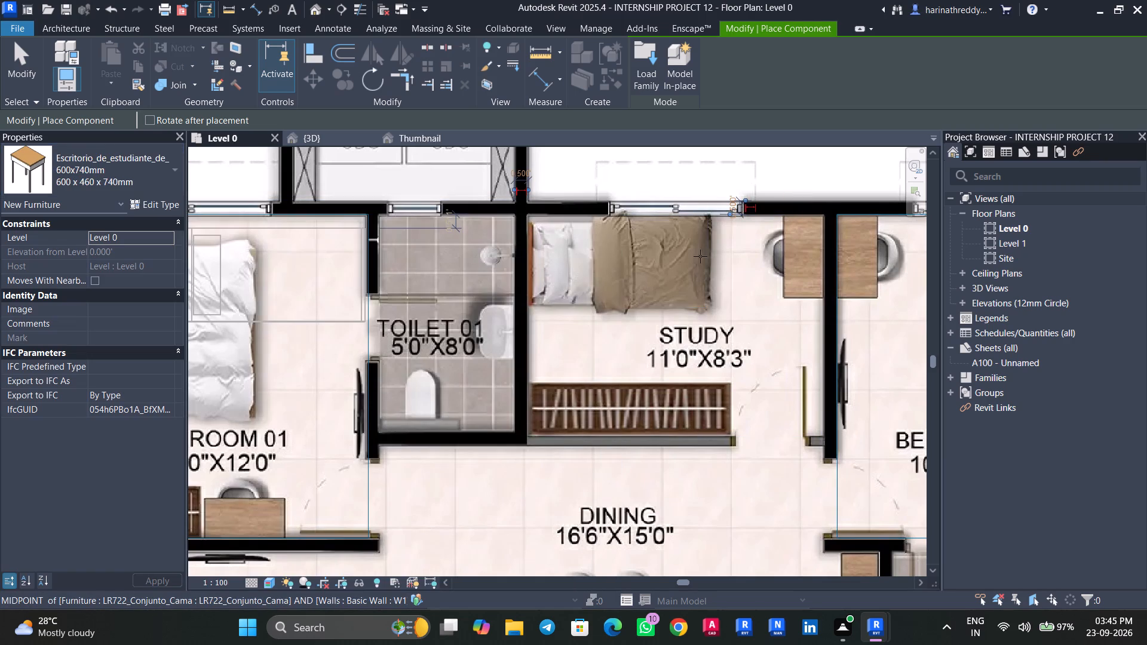
pyautogui.press('space')
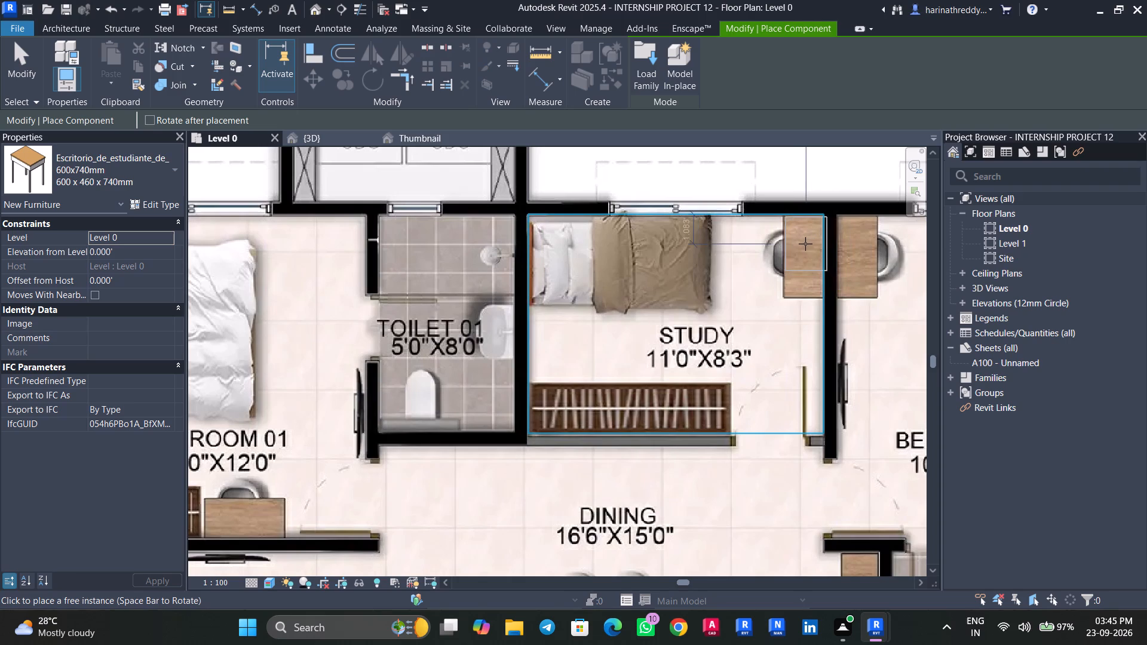
pyautogui.click(802, 243)
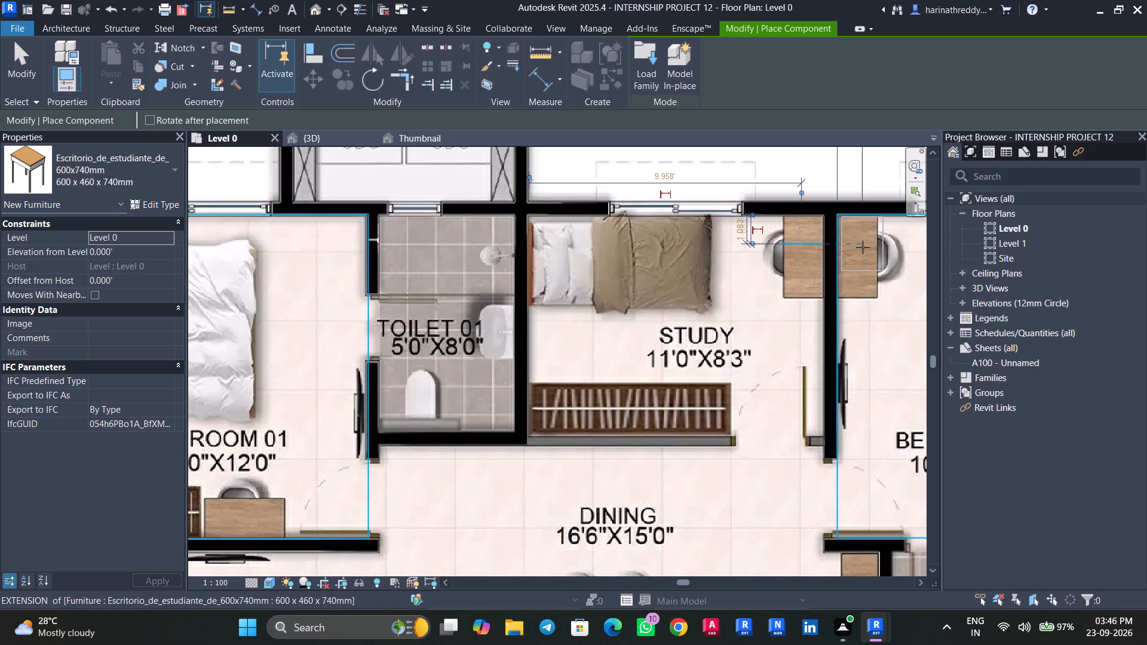
pyautogui.click(857, 242)
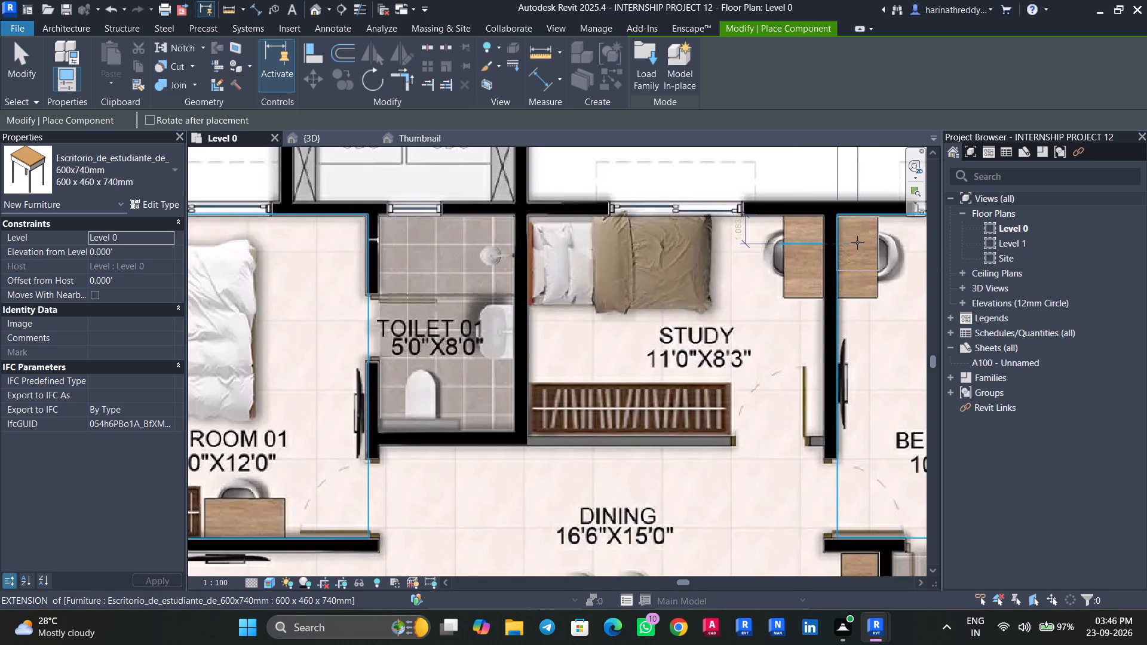
# Place a 635x686x380mm Furniture_Chair_Desk_w-Armrest_2 at the study desk and another at the Bedroom 02 desk, each rotated to face its desk.
pyautogui.click(68, 180)
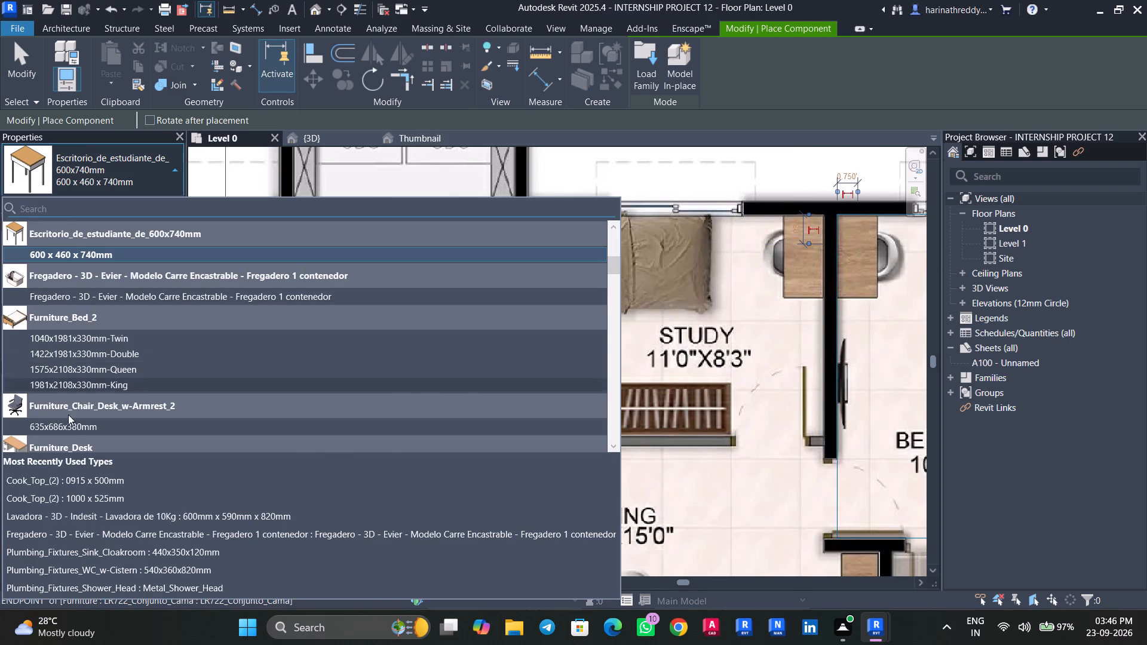
pyautogui.click(73, 428)
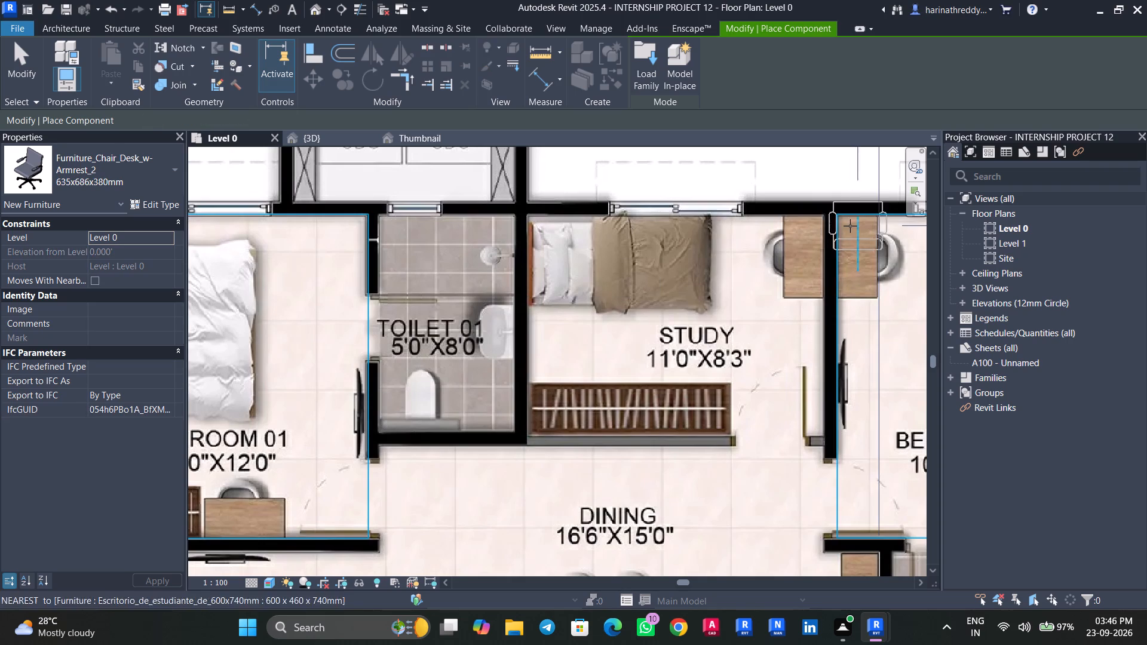
pyautogui.press('space')
pyautogui.press('space')
pyautogui.press('space')
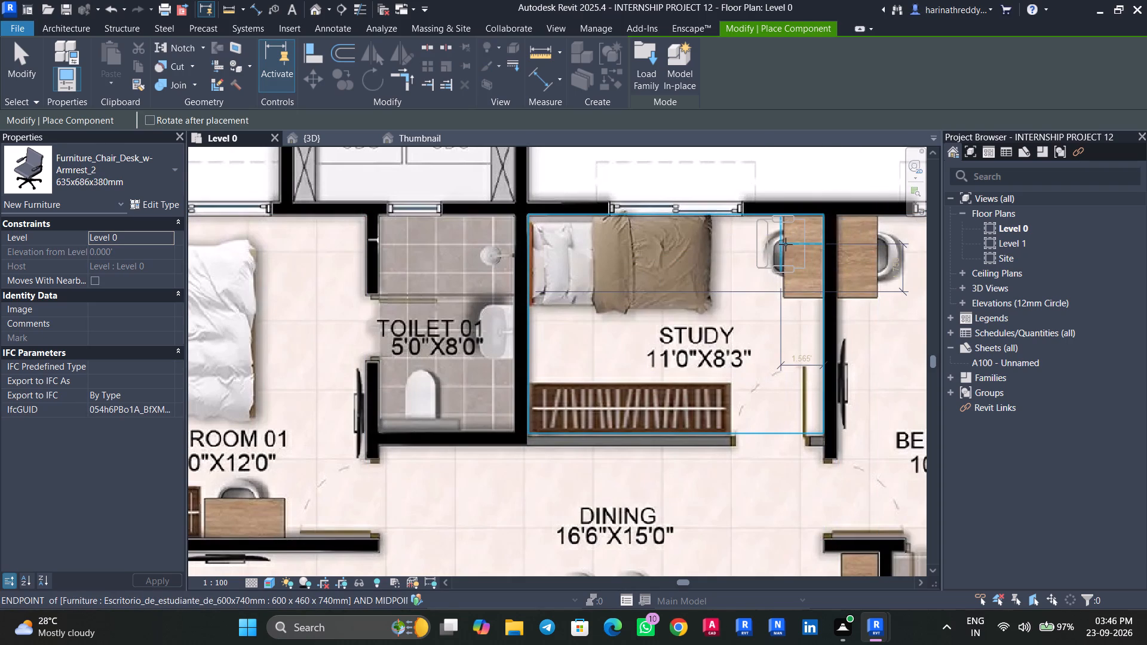
pyautogui.click(786, 244)
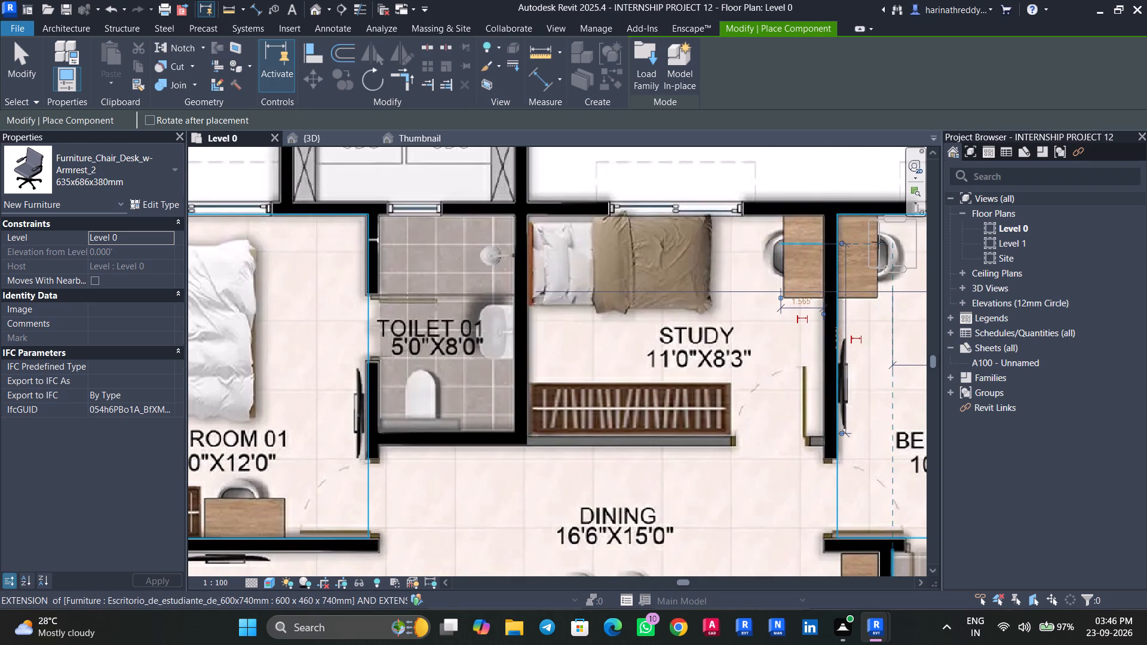
pyautogui.press('space')
pyautogui.press('space')
pyautogui.press('space')
pyautogui.press('space')
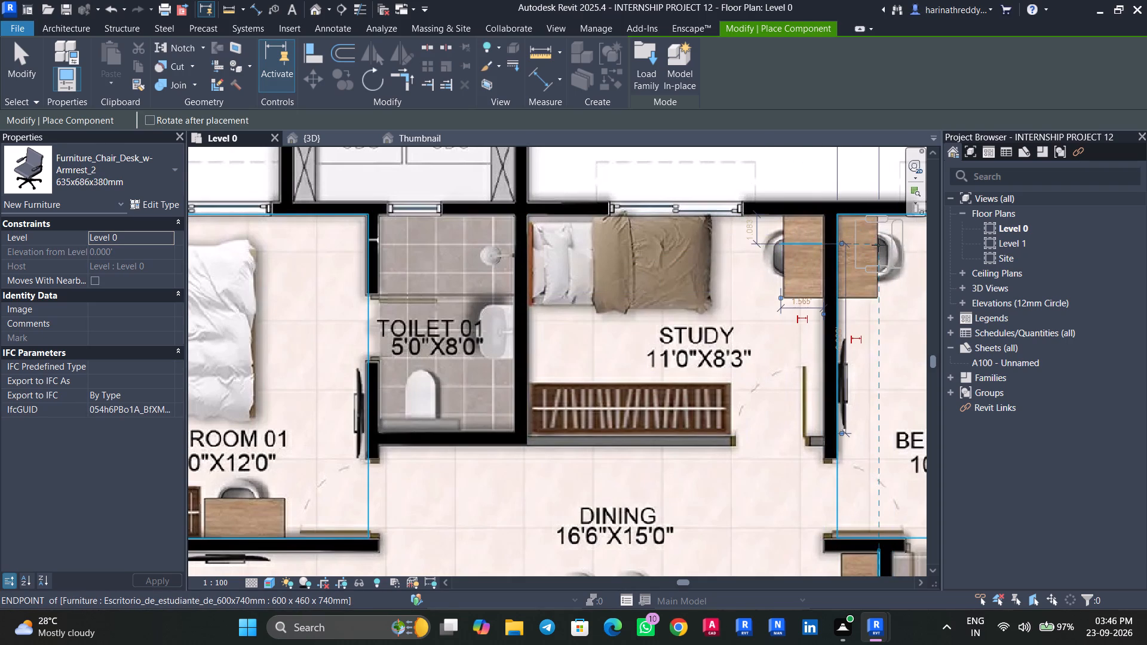
pyautogui.click(875, 245)
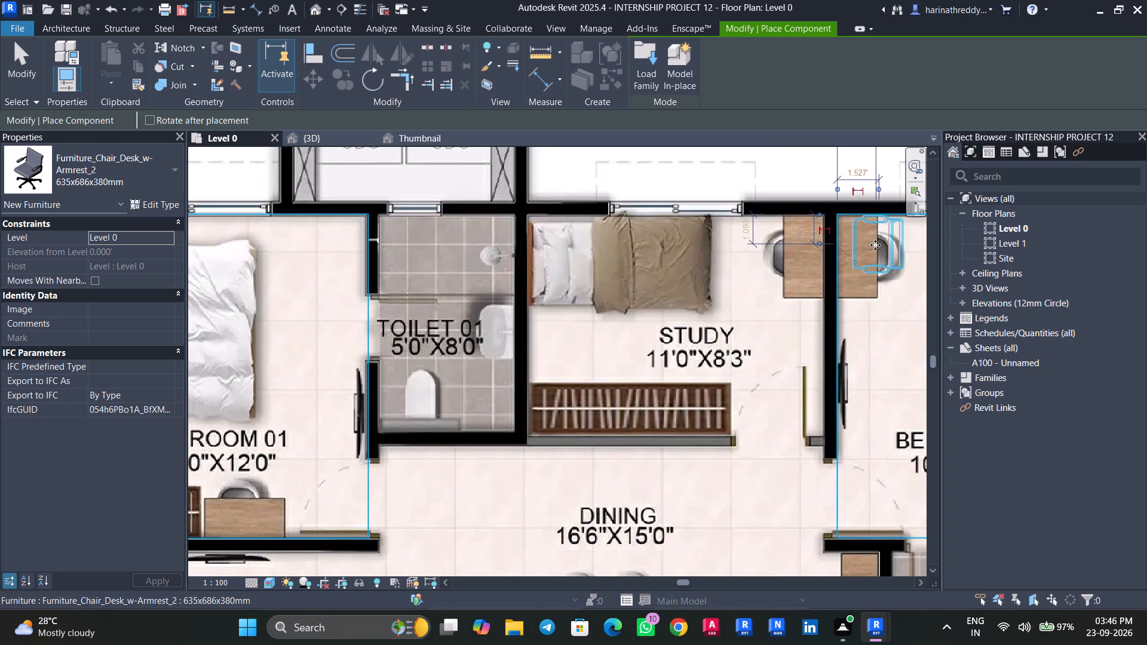
# Examine flat 3's Bedroom 02, Toilet 02 and powder room against the plan image for fixtures still missing.
pyautogui.press('Escape')
pyautogui.press('Escape')
pyautogui.press('Escape')
pyautogui.scroll(-5, 701, 312)
pyautogui.moveTo(730, 321); pyautogui.dragTo(529, 295, button='middle')
pyautogui.press('Tab')
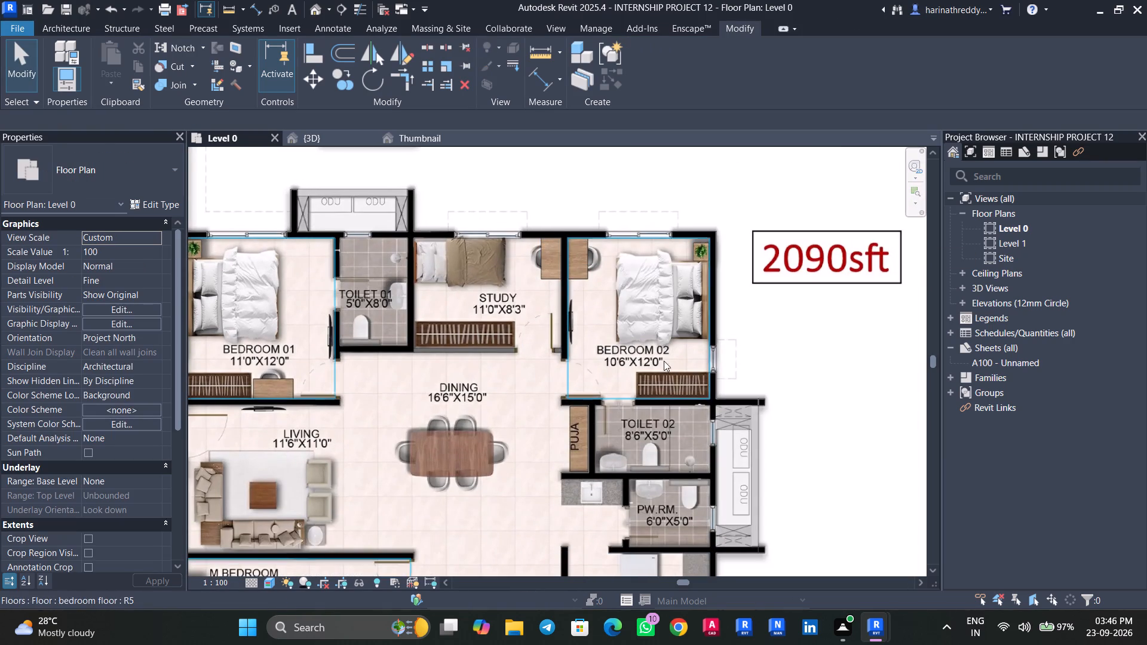
pyautogui.moveTo(632, 348); pyautogui.dragTo(657, 259, button='middle')
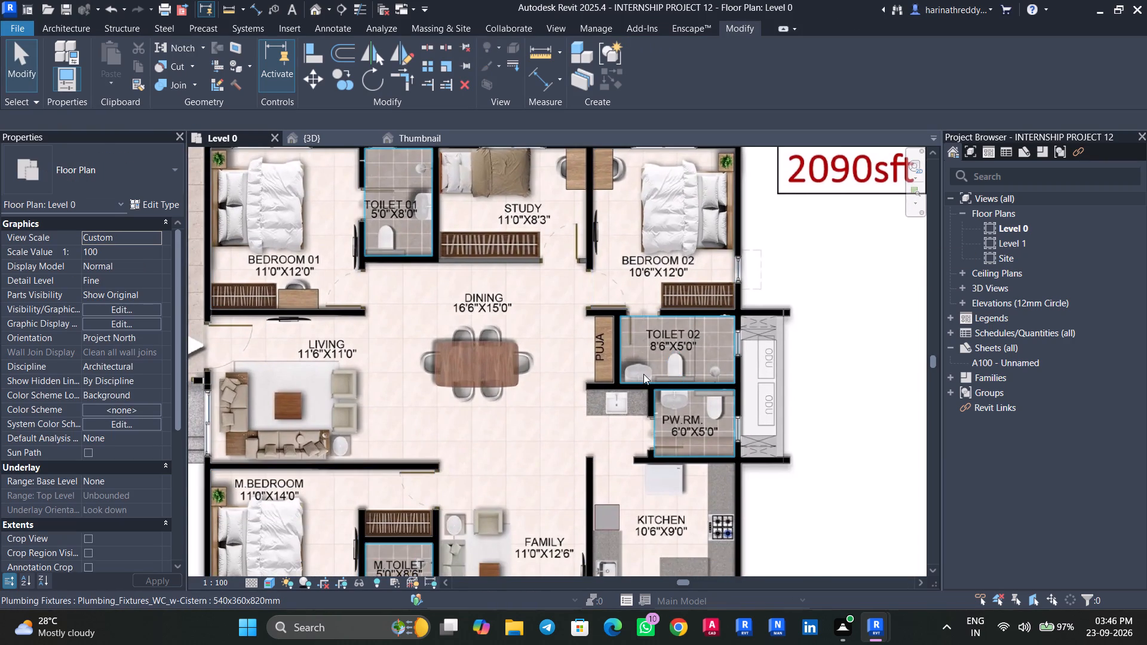
pyautogui.scroll(4, 643, 374)
pyautogui.press('Tab')
pyautogui.press('Tab')
pyautogui.press('Tab')
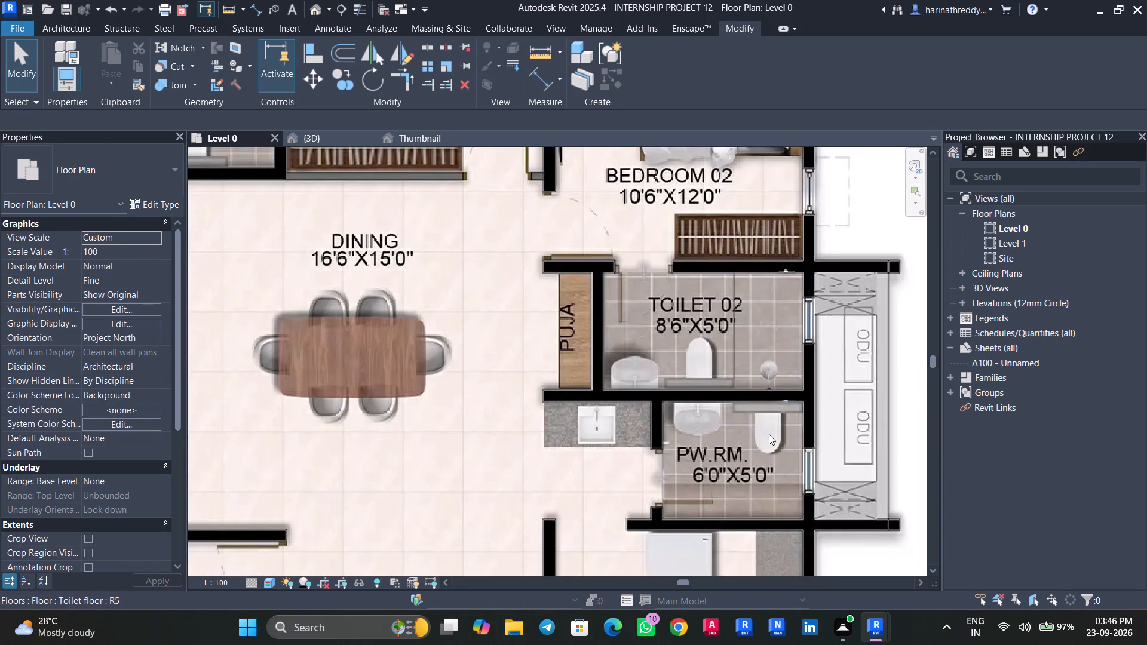
pyautogui.press('Tab')
# Place a Plumbing_Fixtures_Sink_Cloakroom 440x350x120mm at 4' elevation over Toilet 02's drawn basin, rotated with its back to the wall shared with the powder room.
pyautogui.write('cm')
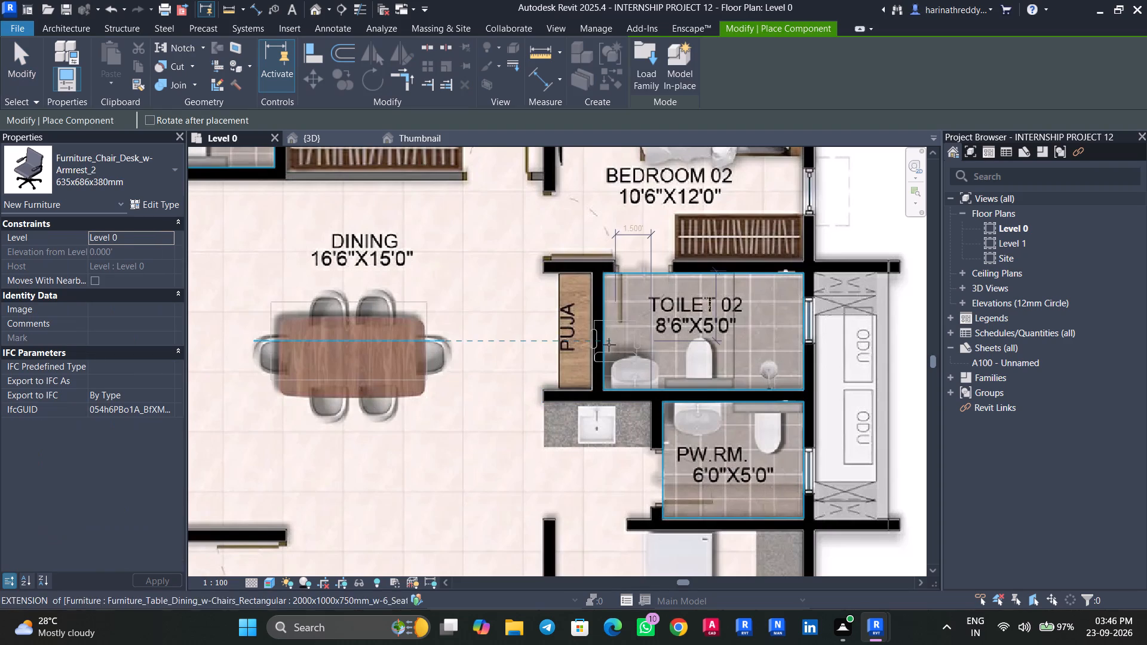
pyautogui.click(76, 179)
pyautogui.scroll(1, 73, 351)
pyautogui.scroll(-13, 73, 351)
pyautogui.scroll(-13, 75, 354)
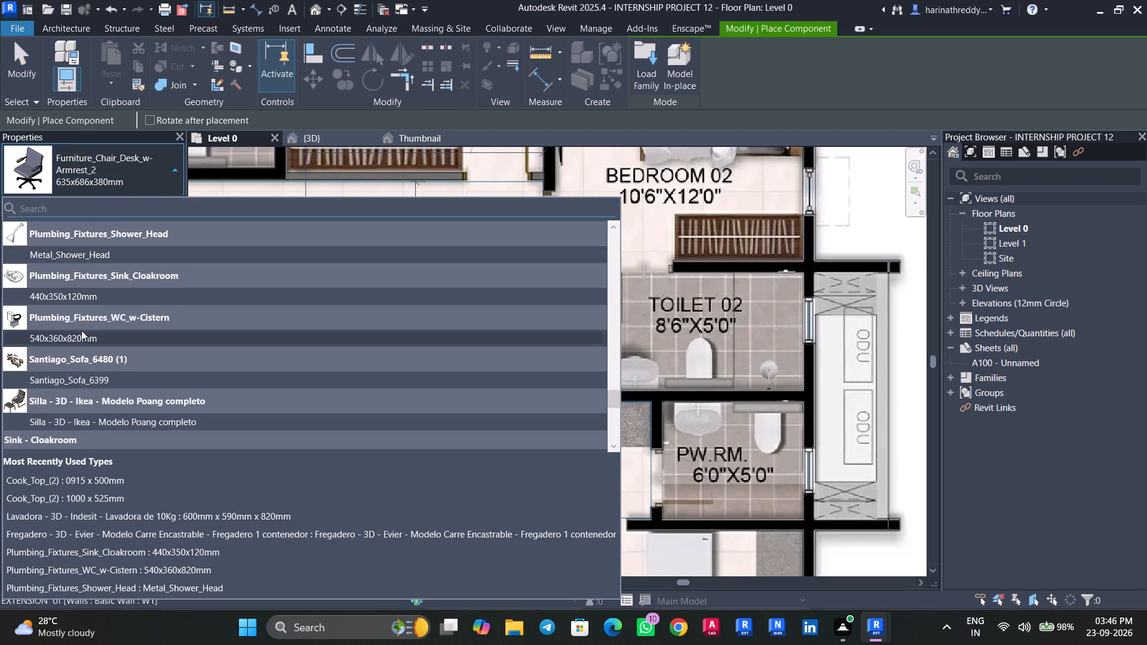
pyautogui.click(79, 296)
pyautogui.click(150, 251)
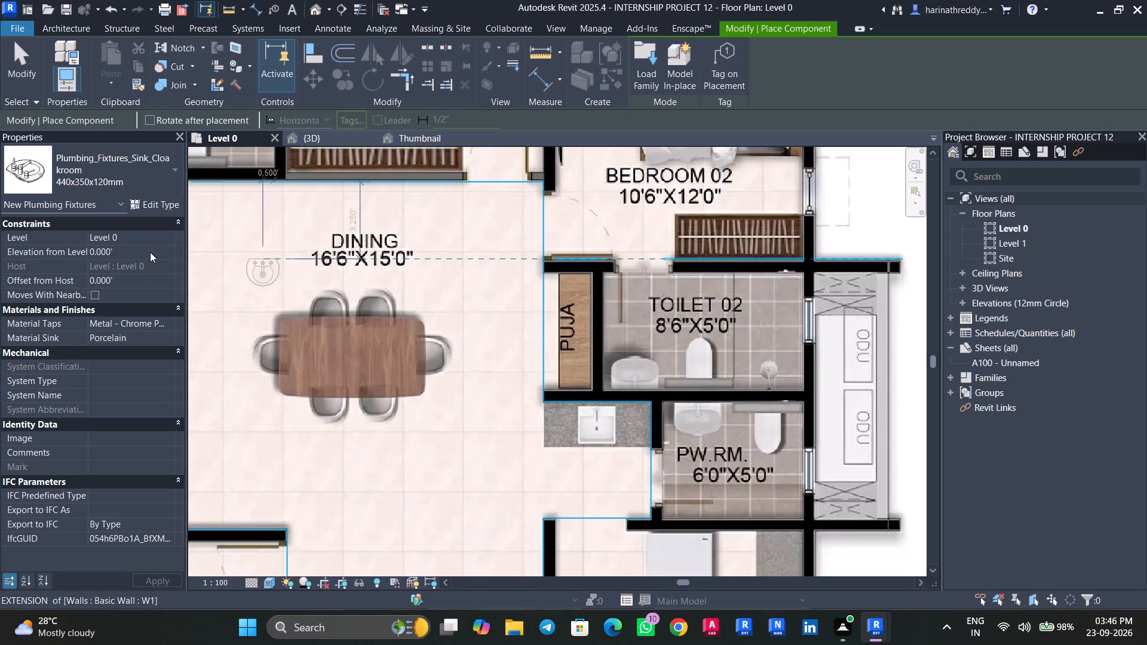
pyautogui.write("4'")
pyautogui.press('Return')
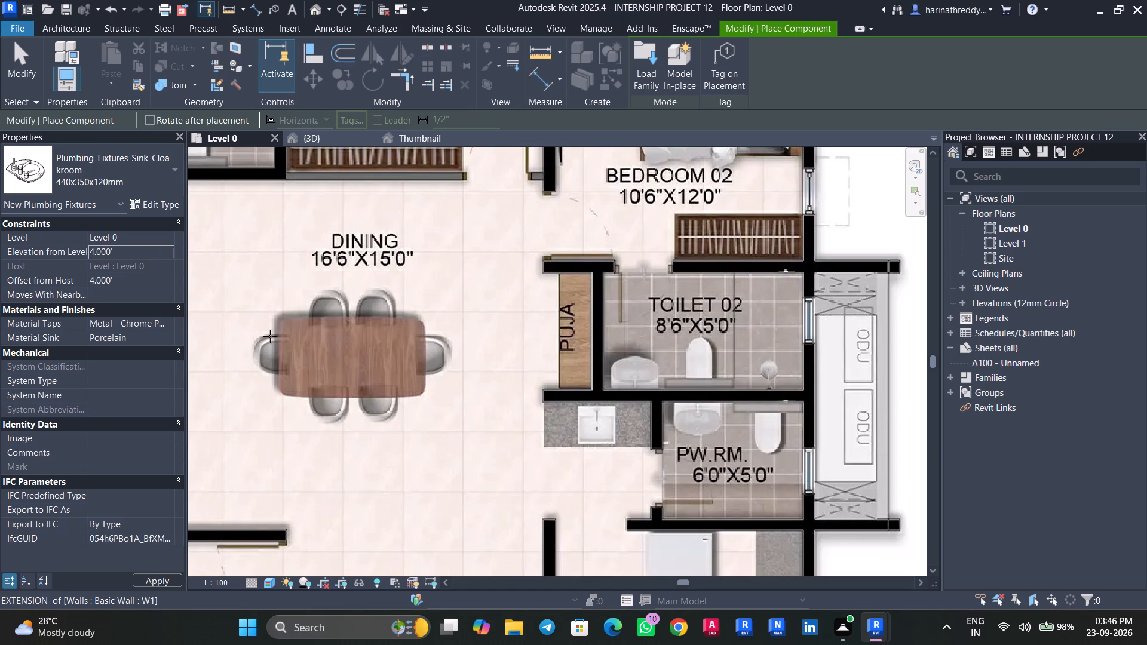
pyautogui.scroll(2, 639, 371)
pyautogui.scroll(-1, 639, 372)
pyautogui.scroll(3, 639, 373)
pyautogui.press('space')
pyautogui.press('space')
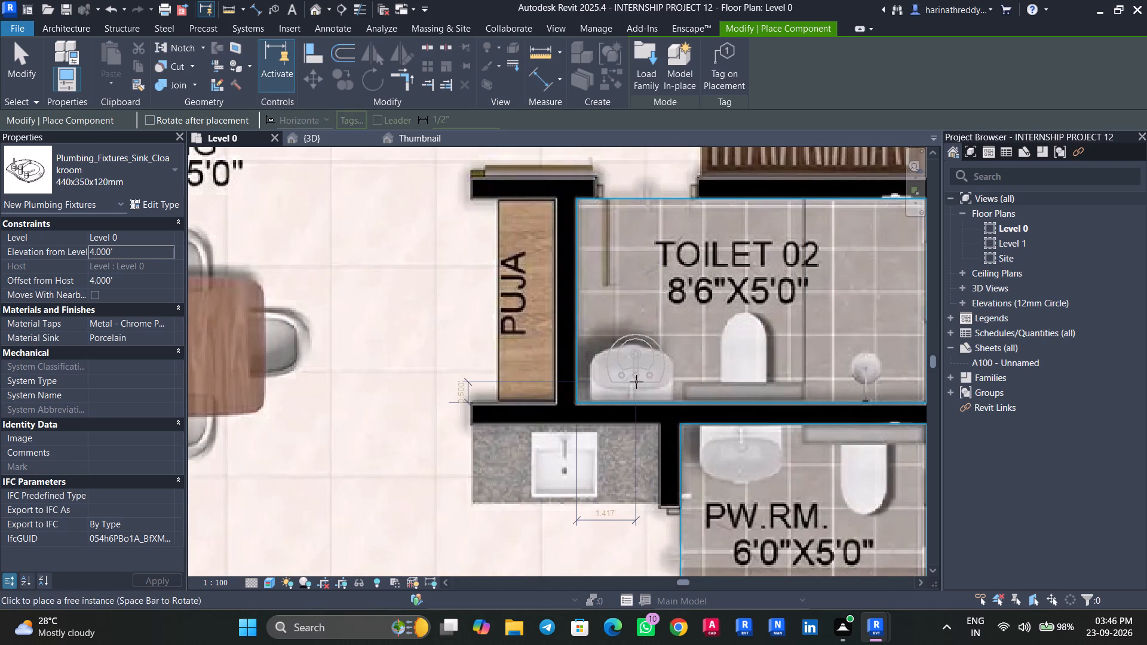
pyautogui.click(630, 400)
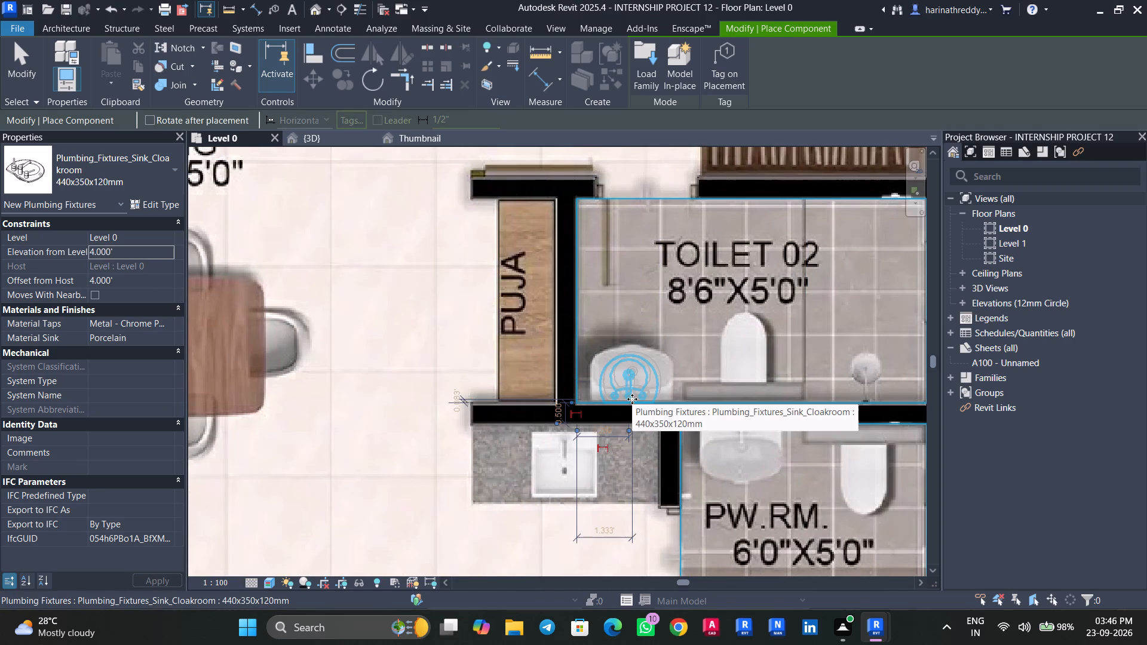
# Place a second 440x350x120mm cloakroom sink over flat 3's drawn powder-room basin, rotated to back onto the Toilet 02 wall.
pyautogui.press('space')
pyautogui.press('space')
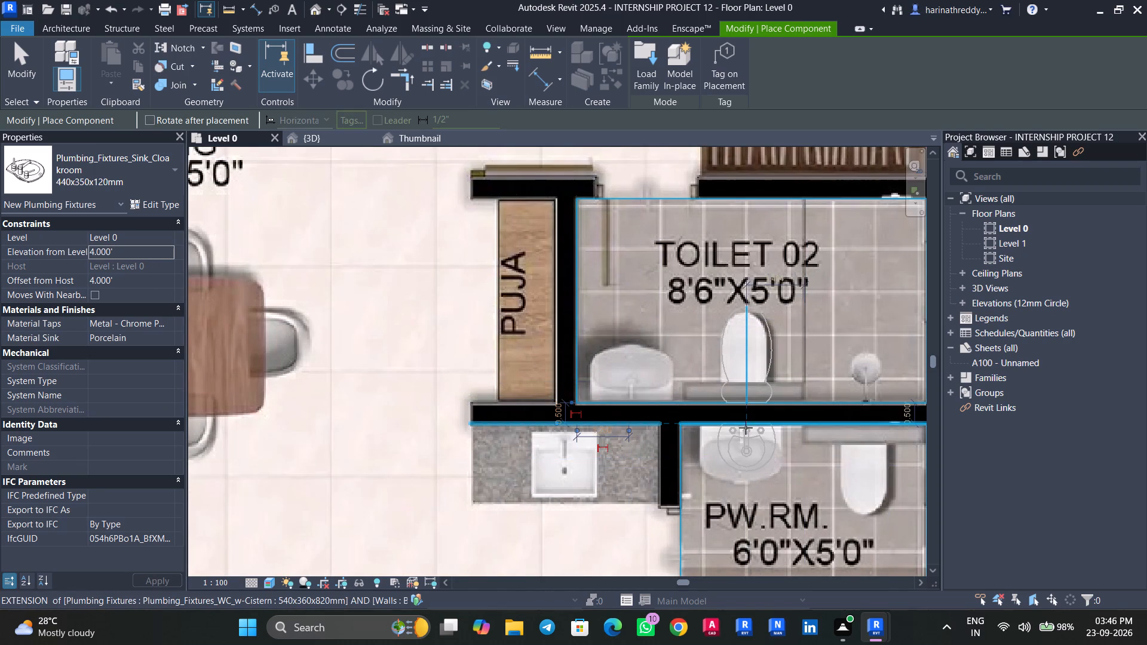
pyautogui.click(746, 425)
pyautogui.moveTo(775, 487); pyautogui.dragTo(611, 479, button='middle')
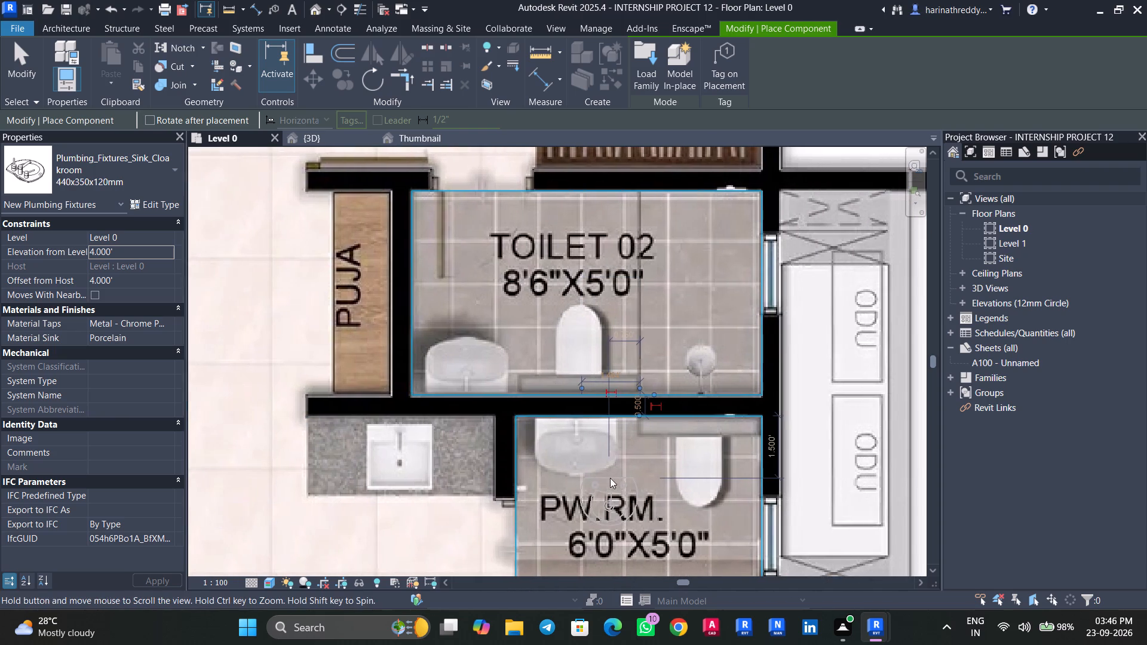
pyautogui.press('Escape')
pyautogui.press('Escape')
pyautogui.press('Escape')
# Place an LR2075_RACK_DE_TV_MONTANA TV rack in flat 3's living room over the drawn TV, against the Bedroom 01 wall.
pyautogui.scroll(-11, 676, 457)
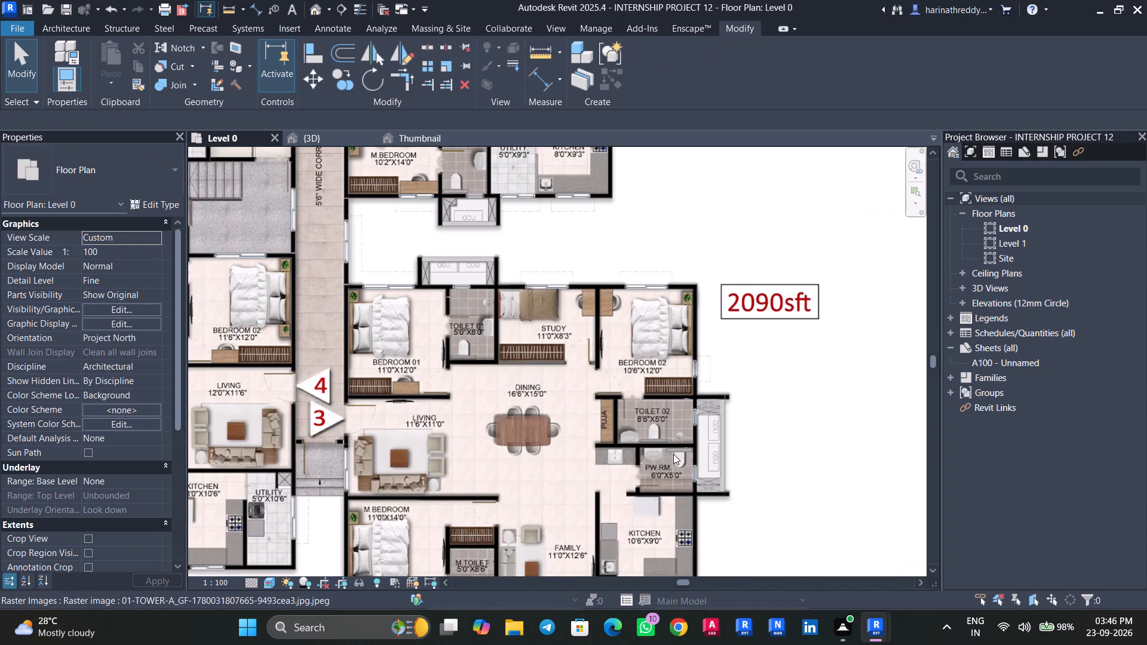
pyautogui.scroll(4, 450, 339)
pyautogui.press('Tab')
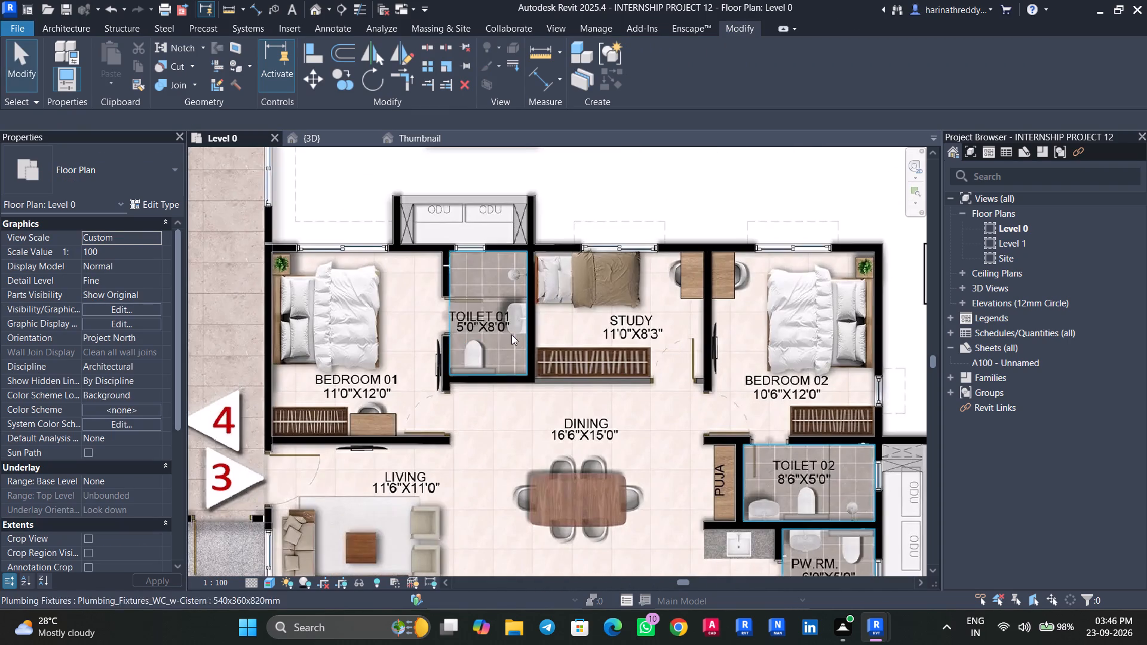
pyautogui.moveTo(511, 417); pyautogui.dragTo(511, 373, button='middle')
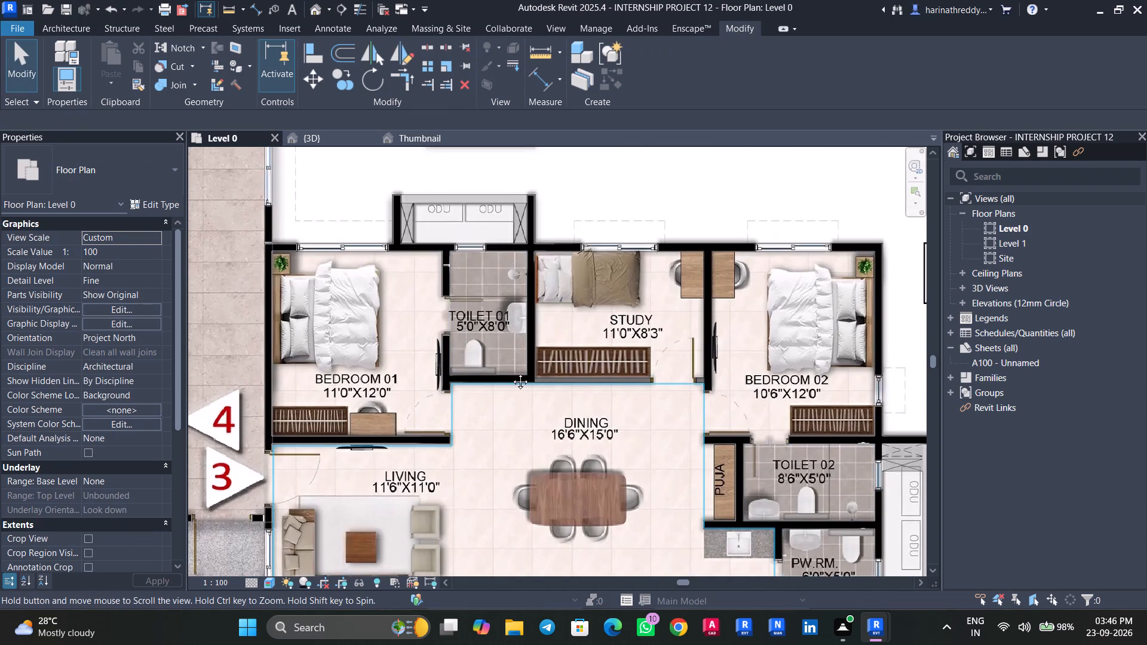
pyautogui.moveTo(511, 373); pyautogui.dragTo(511, 276, button='middle')
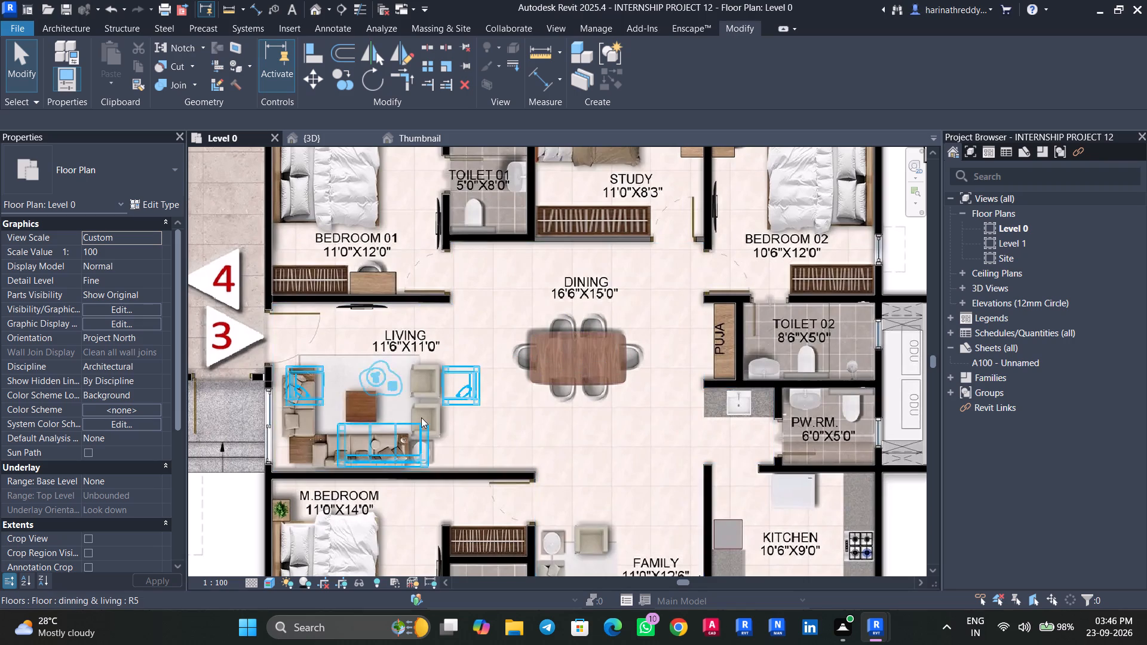
pyautogui.press('c')
pyautogui.press('m')
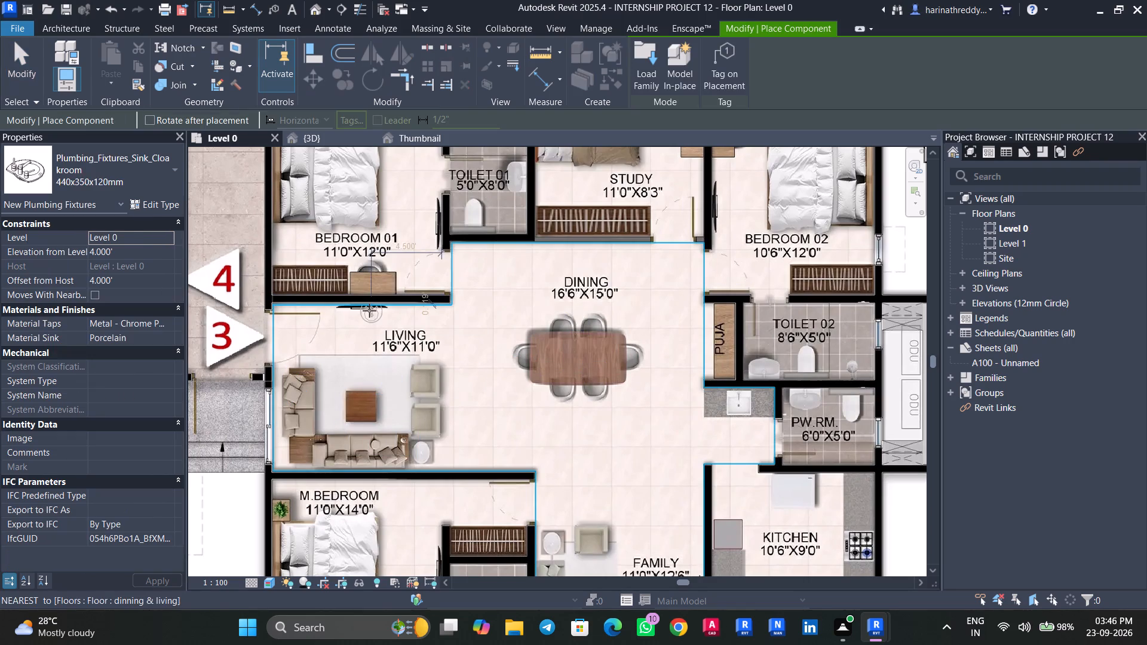
pyautogui.click(107, 177)
pyautogui.scroll(-4, 103, 404)
pyautogui.scroll(5, 104, 404)
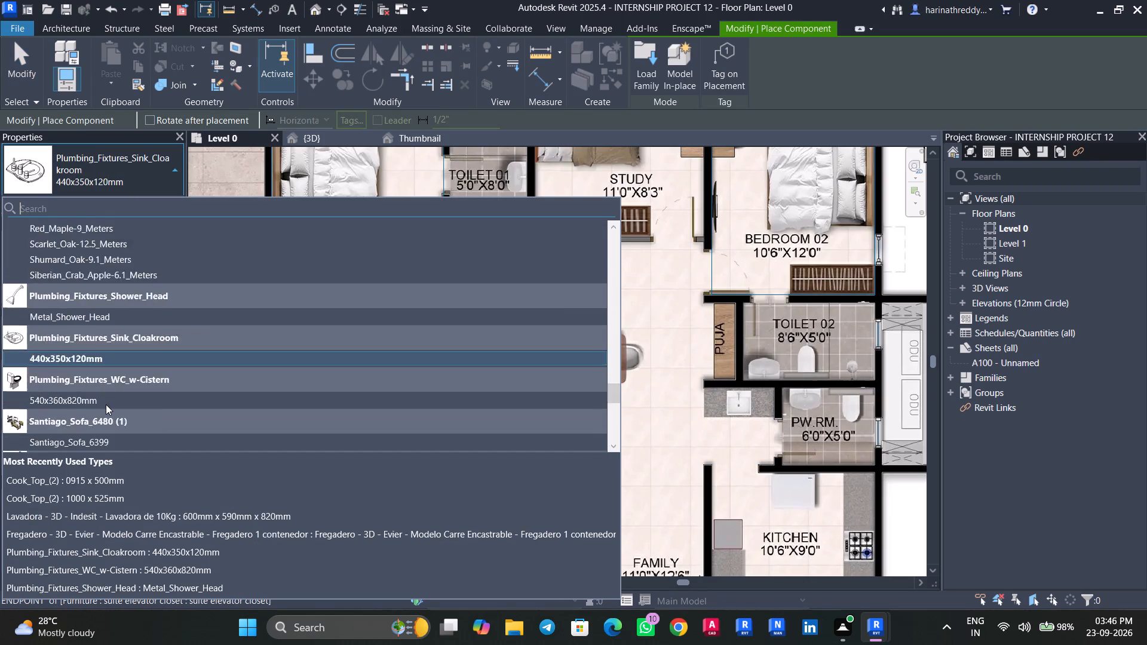
pyautogui.scroll(20, 106, 404)
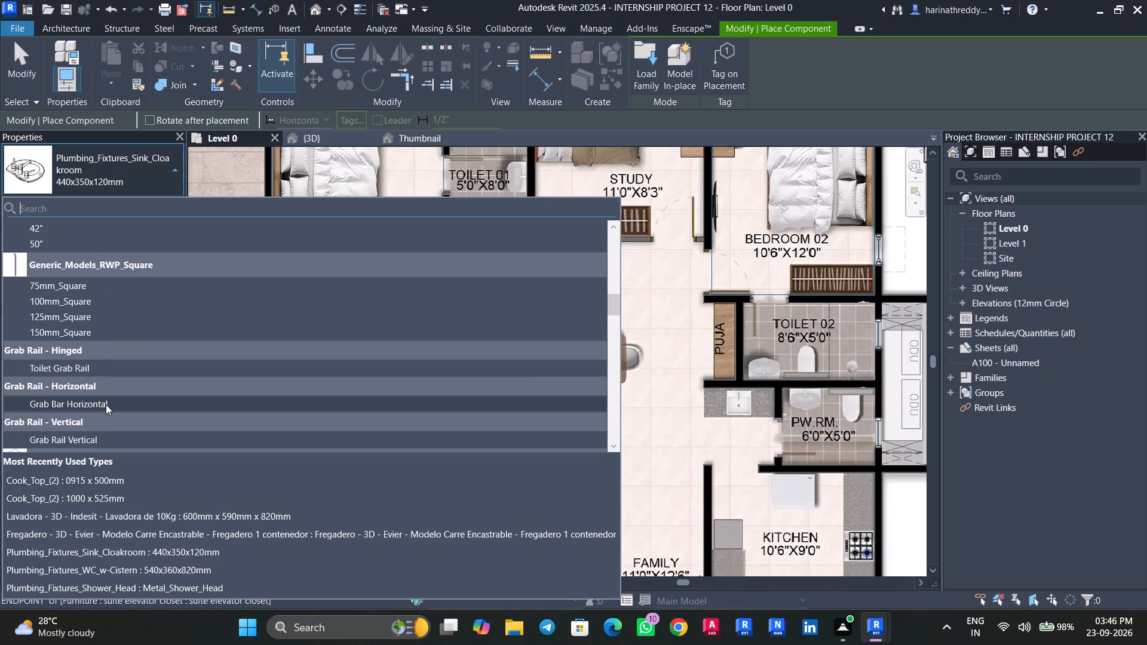
pyautogui.scroll(-7, 106, 404)
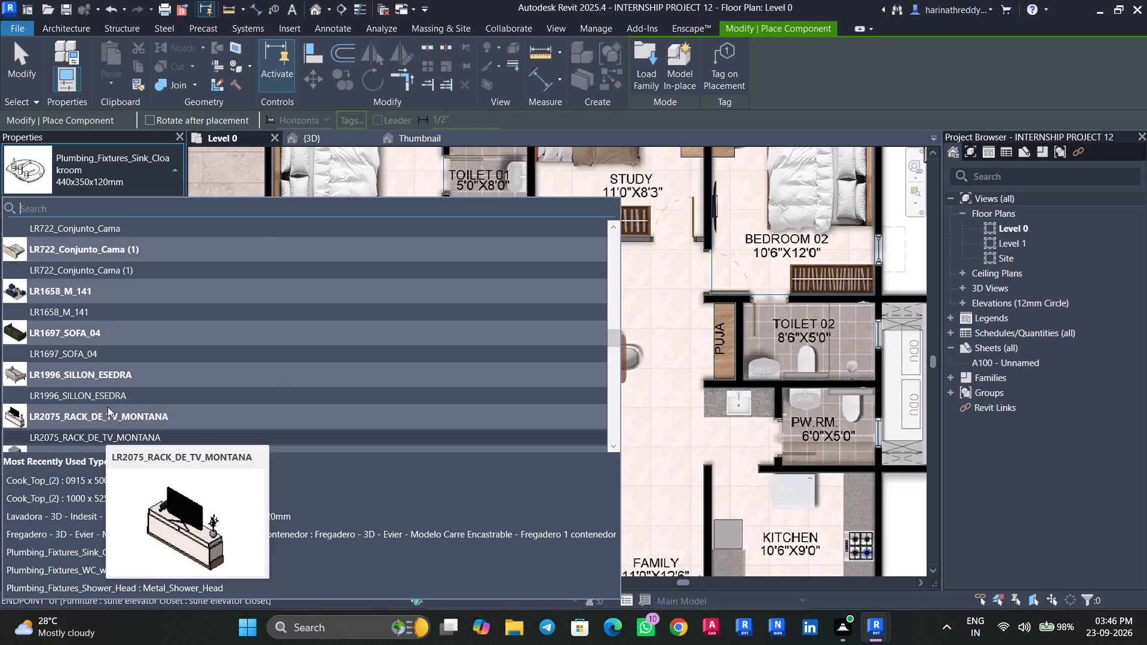
pyautogui.scroll(-3, 108, 407)
pyautogui.click(120, 258)
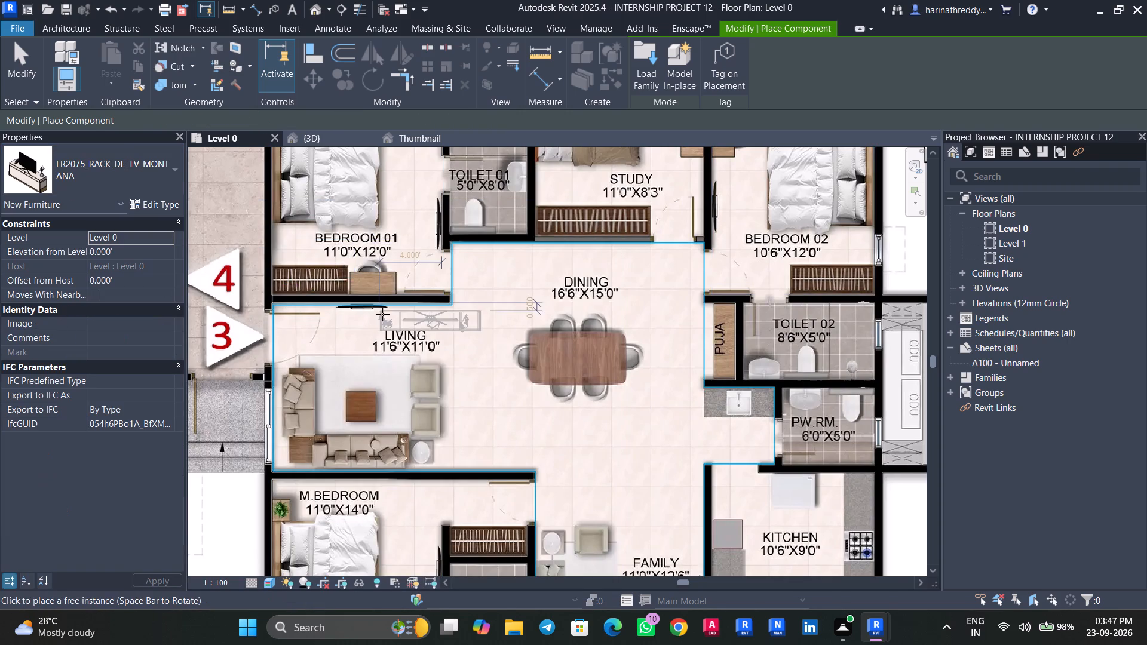
pyautogui.scroll(8, 382, 314)
pyautogui.moveTo(308, 307); pyautogui.dragTo(478, 331, button='middle')
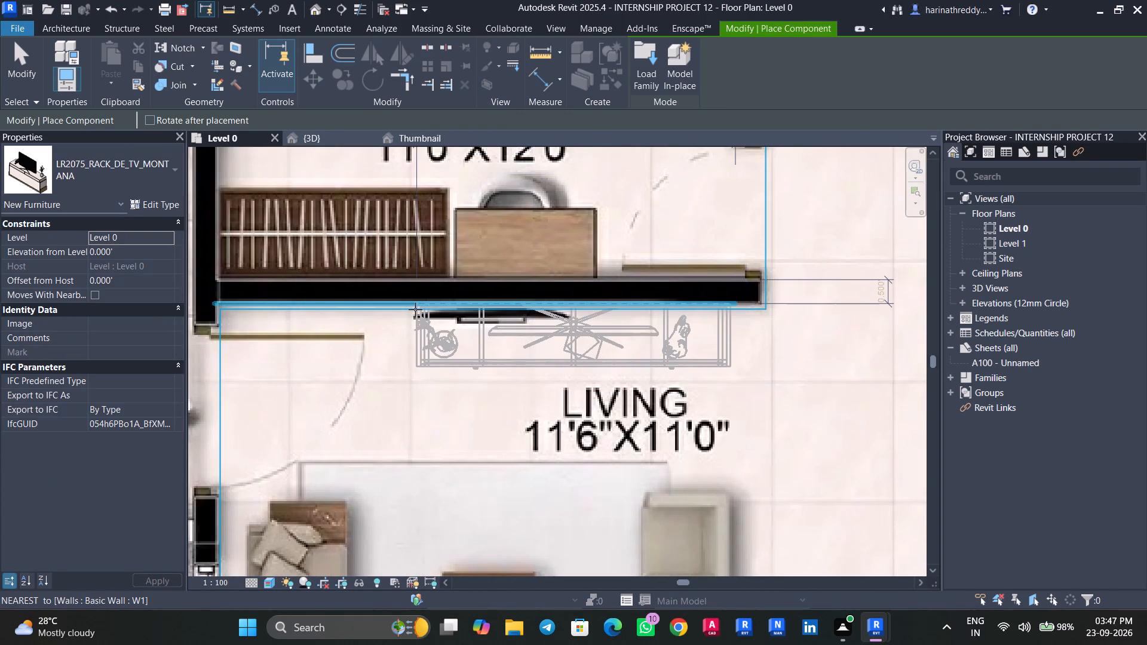
pyautogui.click(382, 306)
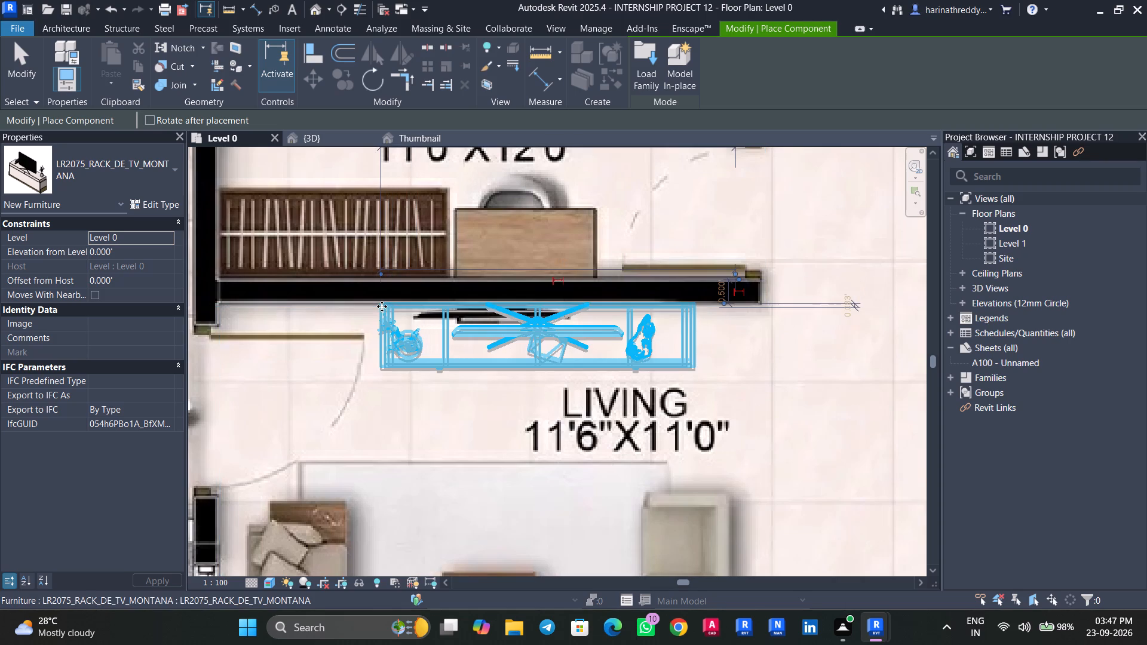
pyautogui.press('Escape')
pyautogui.press('Escape')
pyautogui.press('Escape')
# Examine flat 3's master bedroom, M.Toilet, family room, kitchen, utility and Toilet 02 against the plan image for items still missing.
pyautogui.scroll(-8, 401, 385)
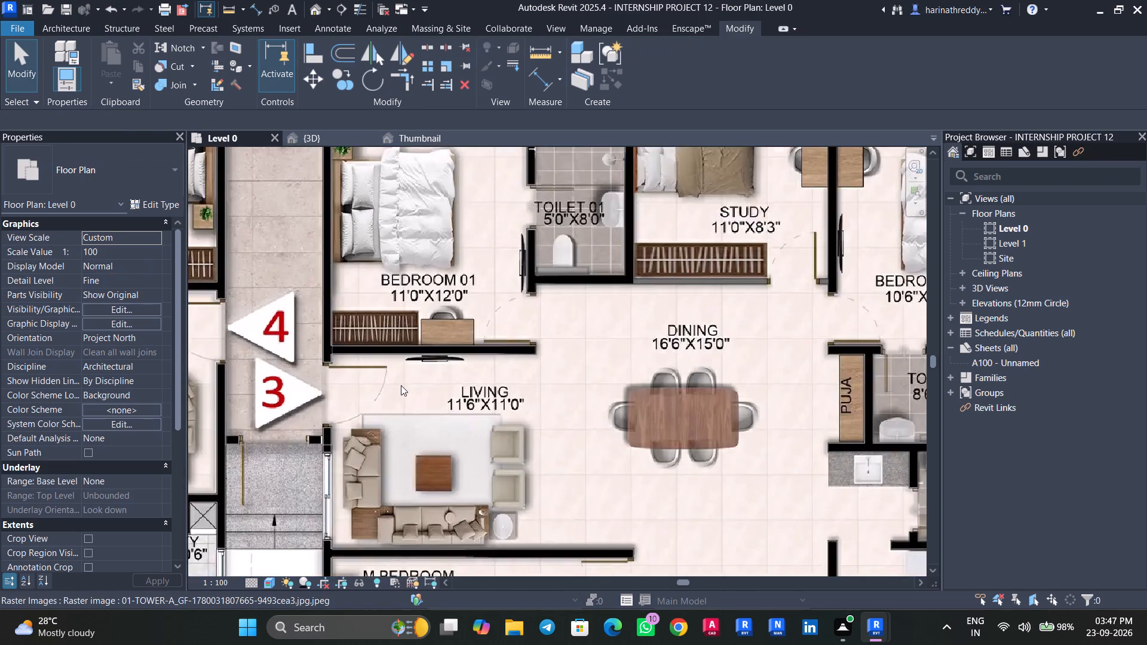
pyautogui.scroll(-4, 401, 404)
pyautogui.moveTo(424, 468); pyautogui.dragTo(423, 371, button='middle')
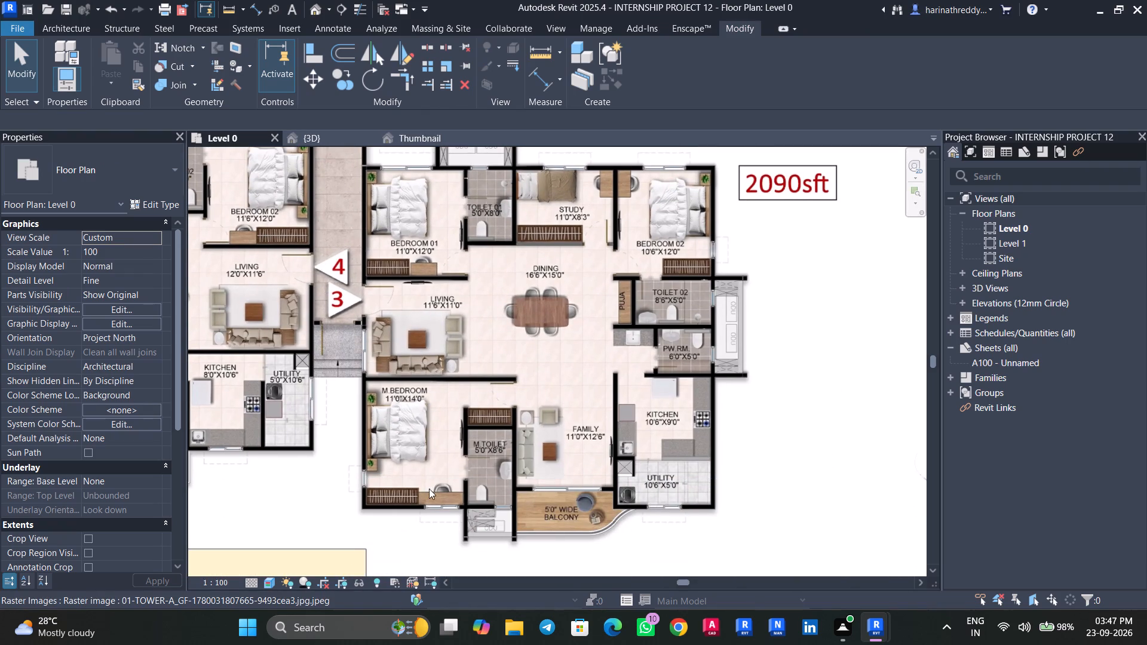
pyautogui.press('Tab')
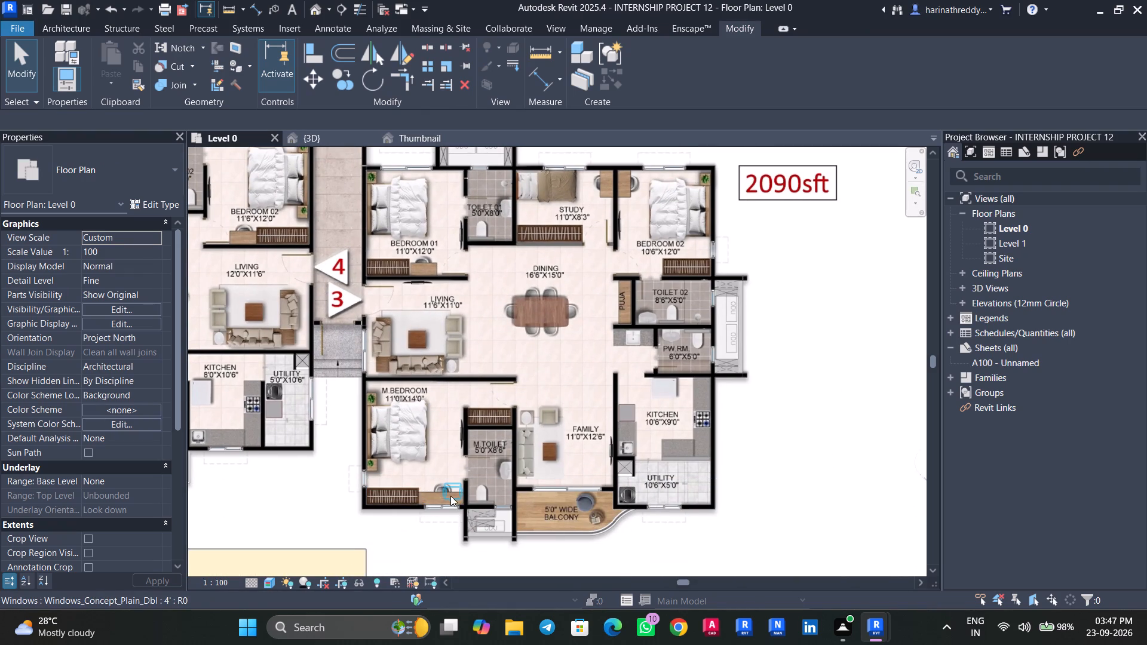
pyautogui.scroll(6, 456, 498)
pyautogui.scroll(-3, 554, 471)
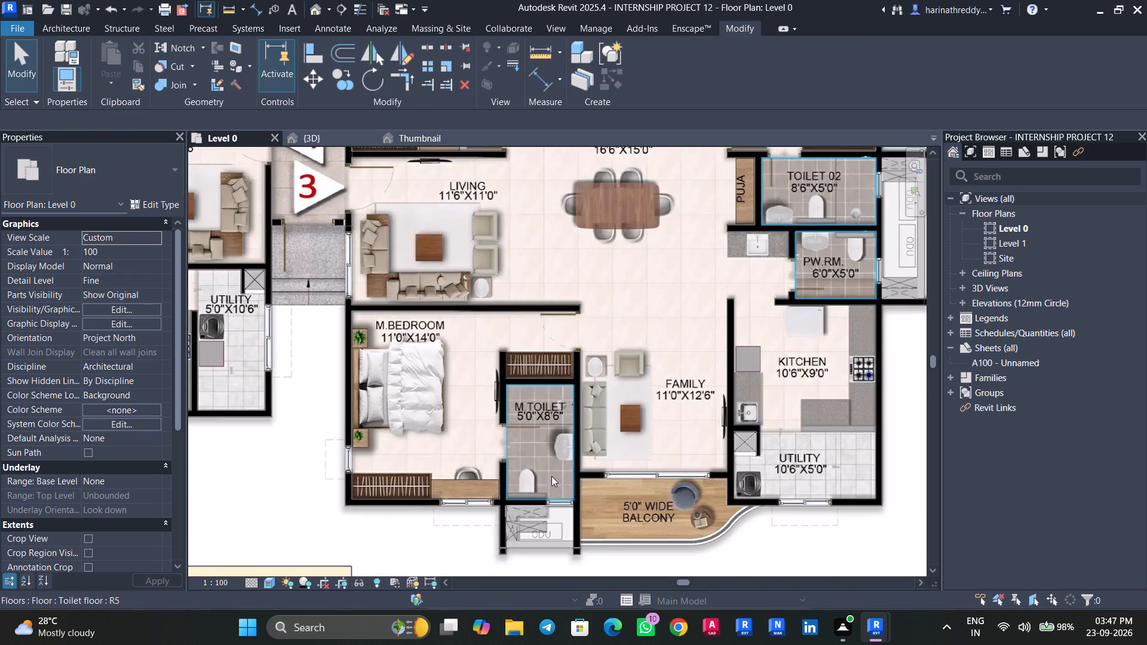
pyautogui.press('Tab')
pyautogui.press('Tab')
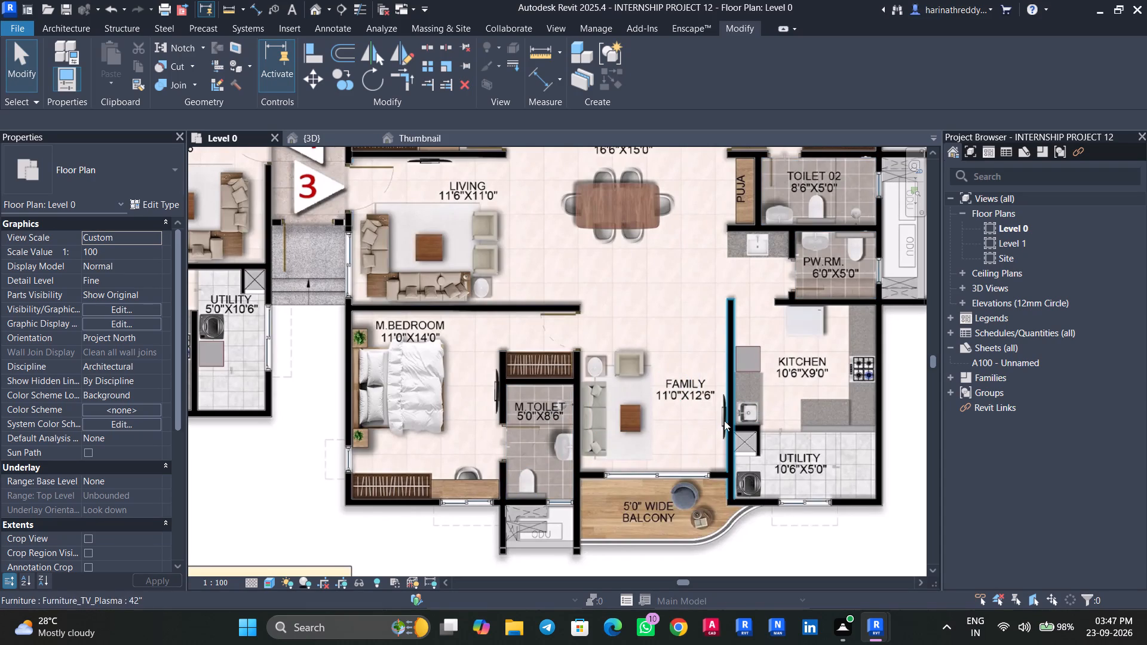
pyautogui.scroll(4, 722, 419)
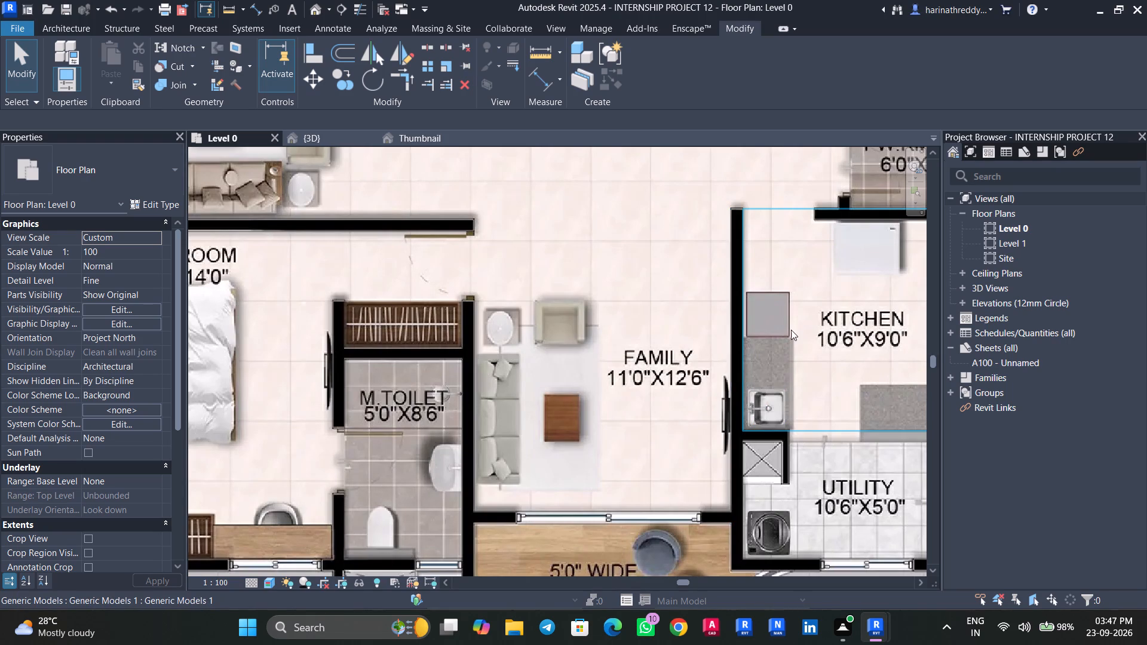
pyautogui.press('Tab')
pyautogui.press('Tab')
pyautogui.press('Tab')
pyautogui.moveTo(818, 317); pyautogui.dragTo(664, 426, button='middle')
pyautogui.press('Tab')
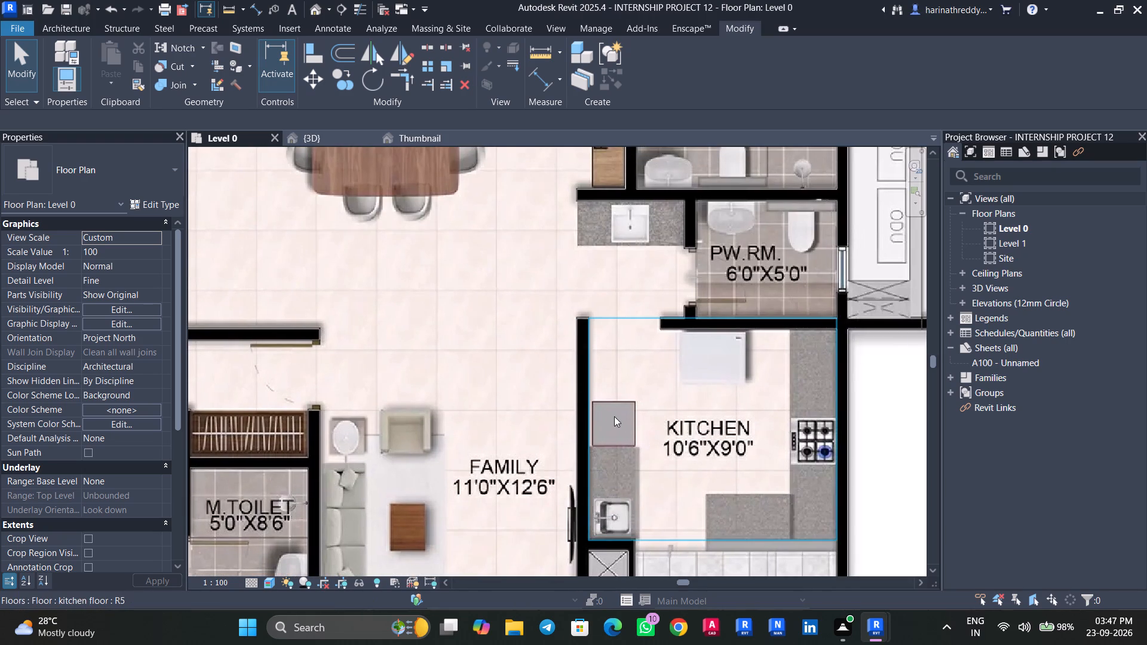
pyautogui.press('Tab')
pyautogui.scroll(-5, 673, 462)
pyautogui.press('Tab')
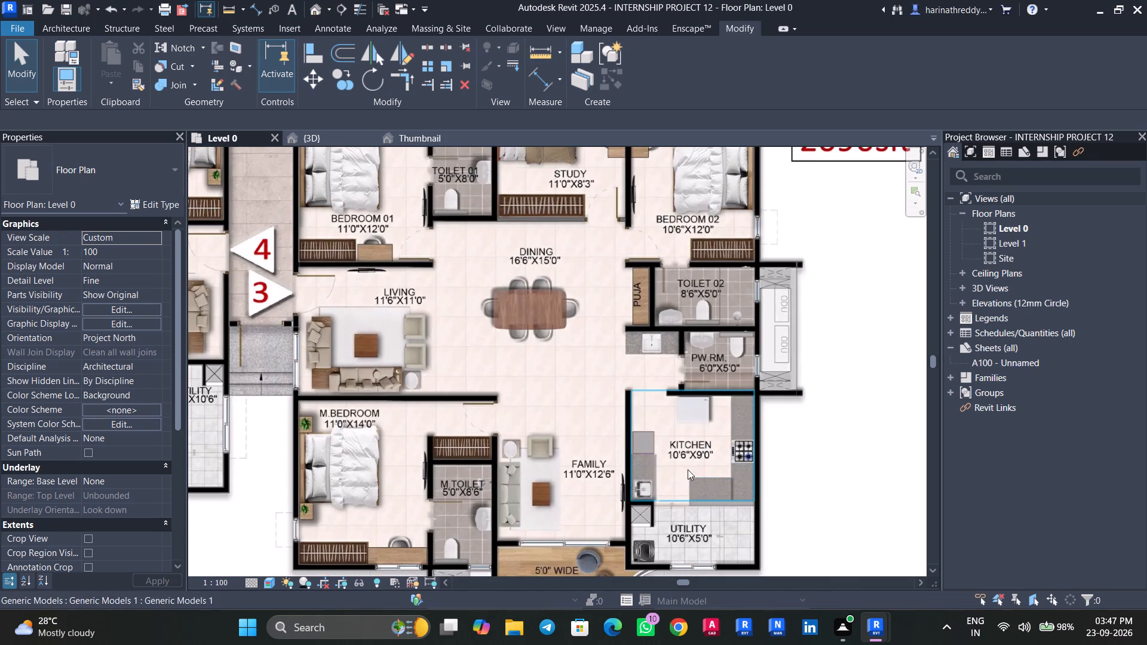
pyautogui.moveTo(691, 444); pyautogui.dragTo(662, 320, button='middle')
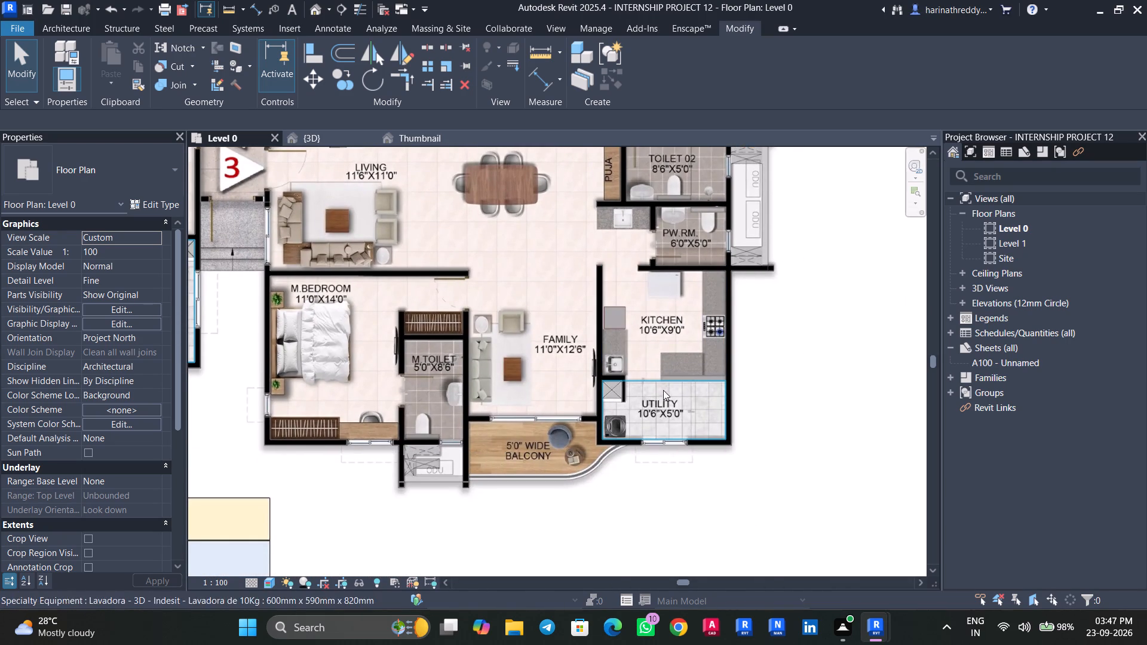
pyautogui.moveTo(665, 394); pyautogui.dragTo(666, 499, button='middle')
pyautogui.scroll(1, 670, 489)
pyautogui.scroll(4, 715, 304)
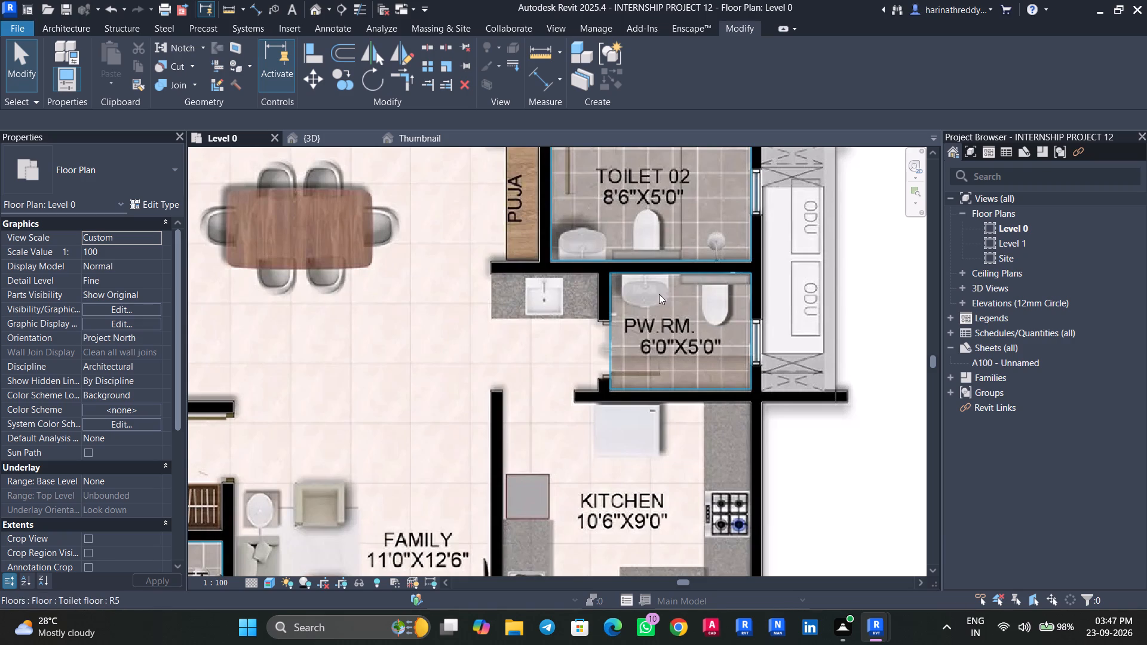
pyautogui.moveTo(554, 349); pyautogui.dragTo(564, 487, button='middle')
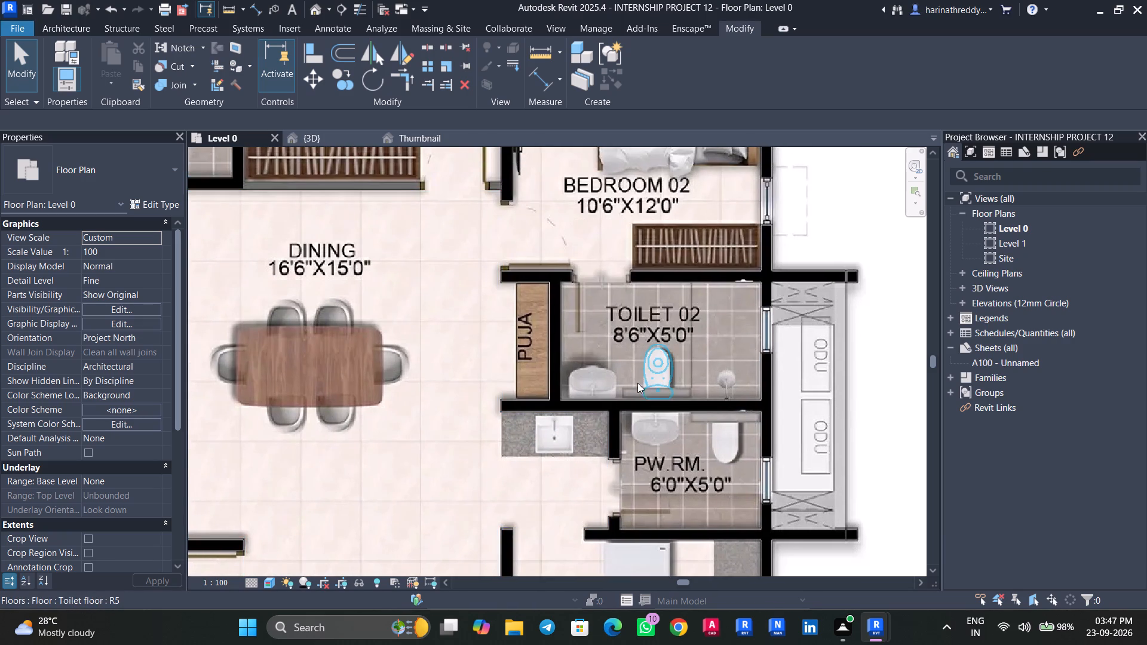
pyautogui.scroll(-7, 619, 385)
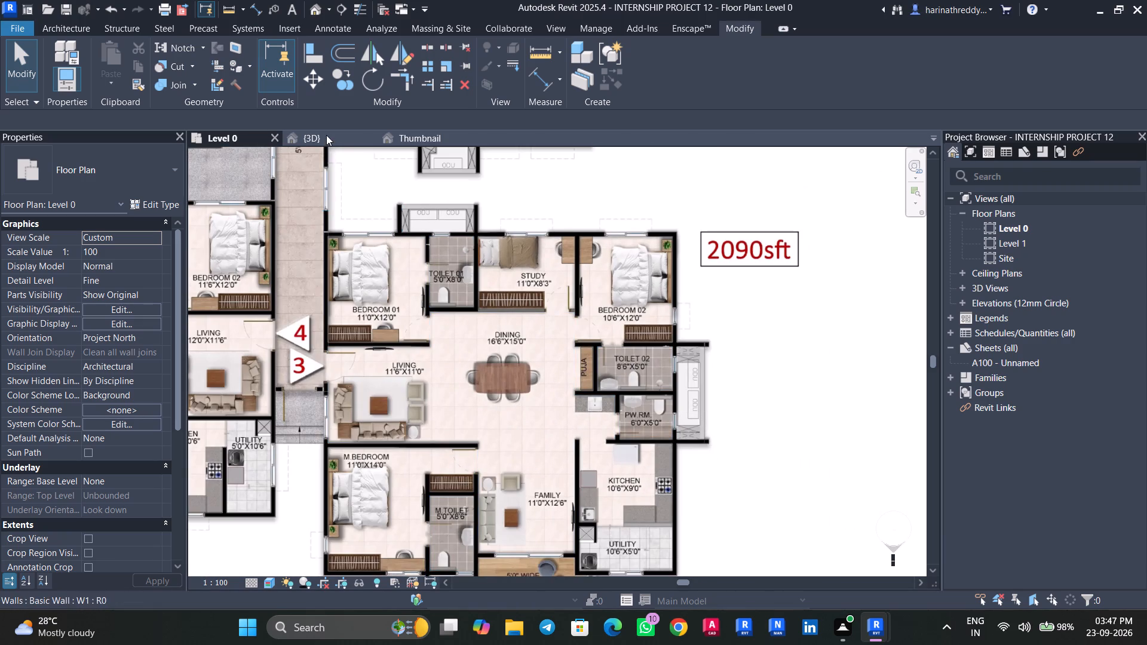
# Examine flat 3's rooms in the 3D top view, checking the placed fixtures, furniture and floor finishes.
pyautogui.click(326, 135)
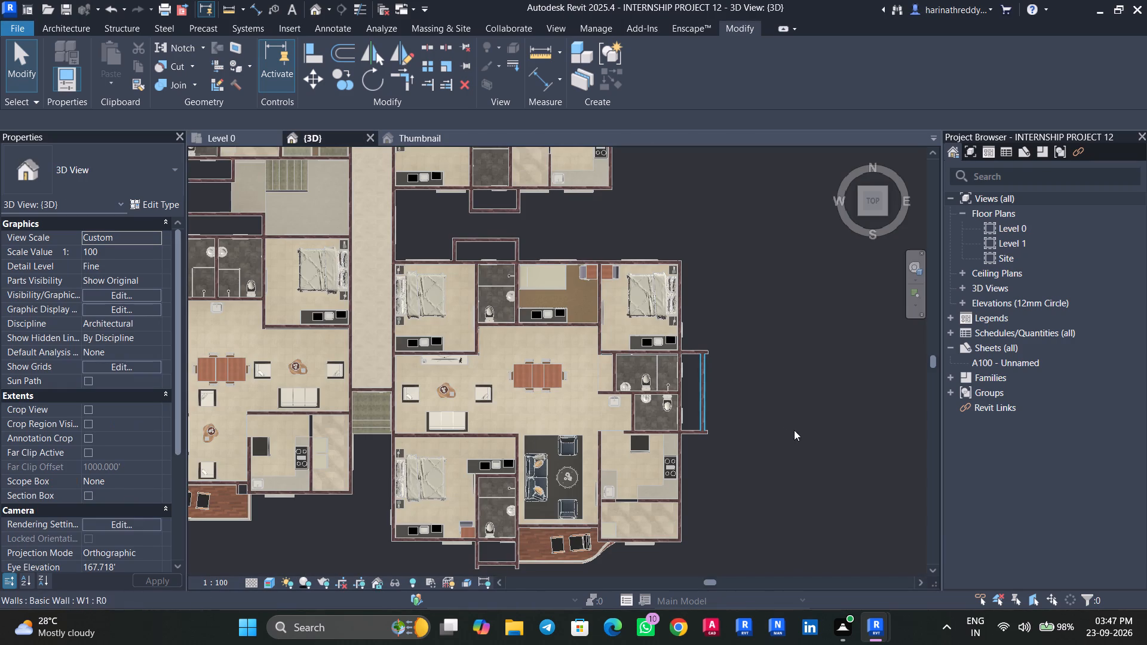
pyautogui.scroll(10, 683, 459)
pyautogui.moveTo(643, 447); pyautogui.dragTo(645, 557, button='middle')
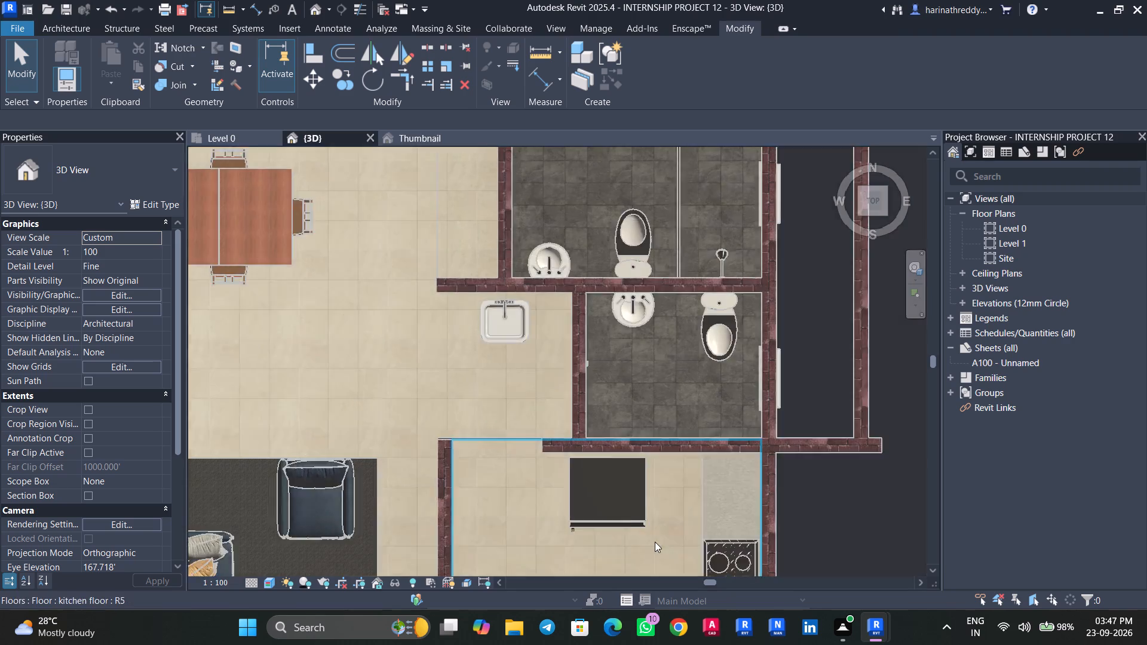
pyautogui.scroll(-7, 655, 541)
pyautogui.scroll(-1, 809, 535)
pyautogui.moveTo(806, 529); pyautogui.dragTo(818, 379, button='middle')
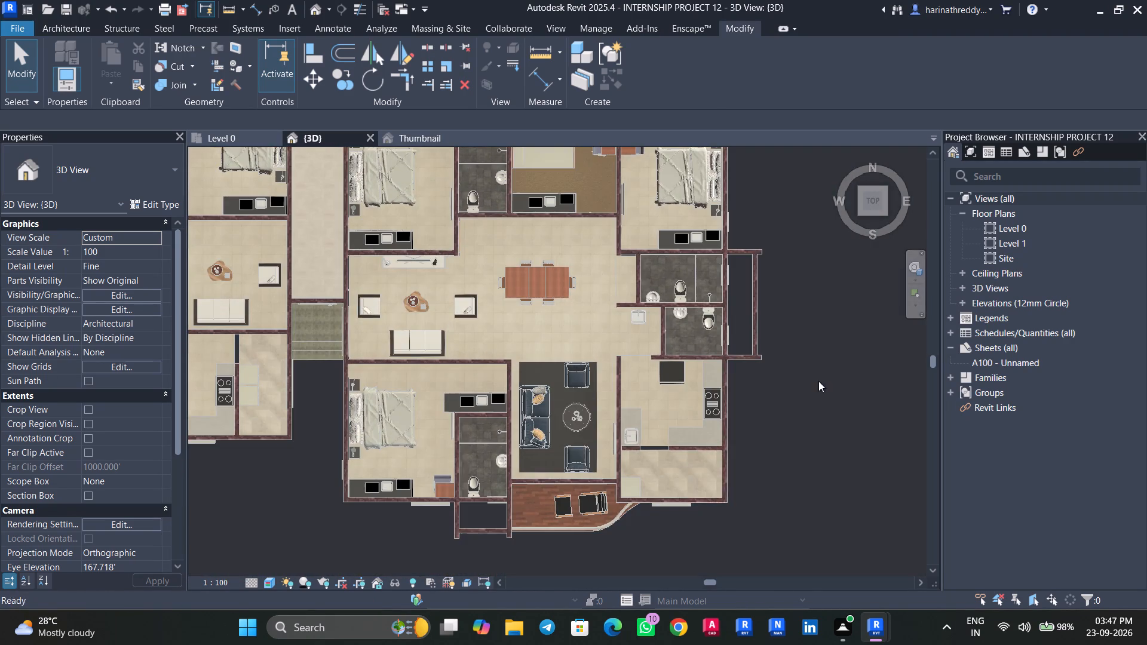
pyautogui.scroll(5, 519, 454)
pyautogui.scroll(-5, 592, 505)
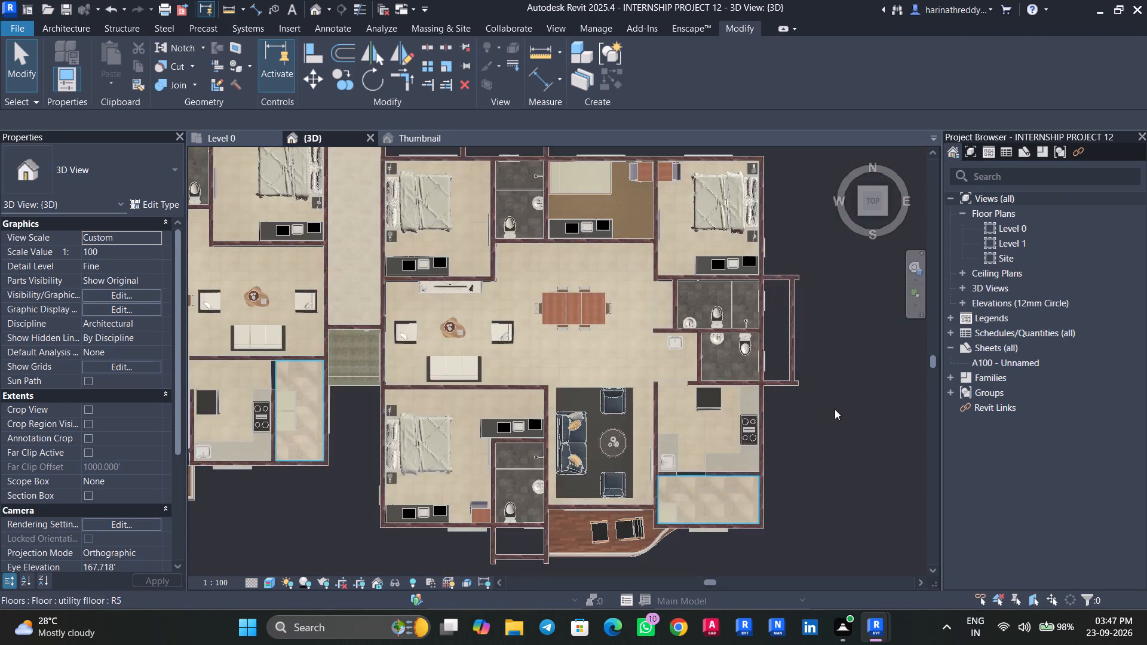
pyautogui.scroll(-3, 835, 409)
pyautogui.moveTo(835, 406); pyautogui.dragTo(838, 472, button='middle')
pyautogui.scroll(5, 723, 315)
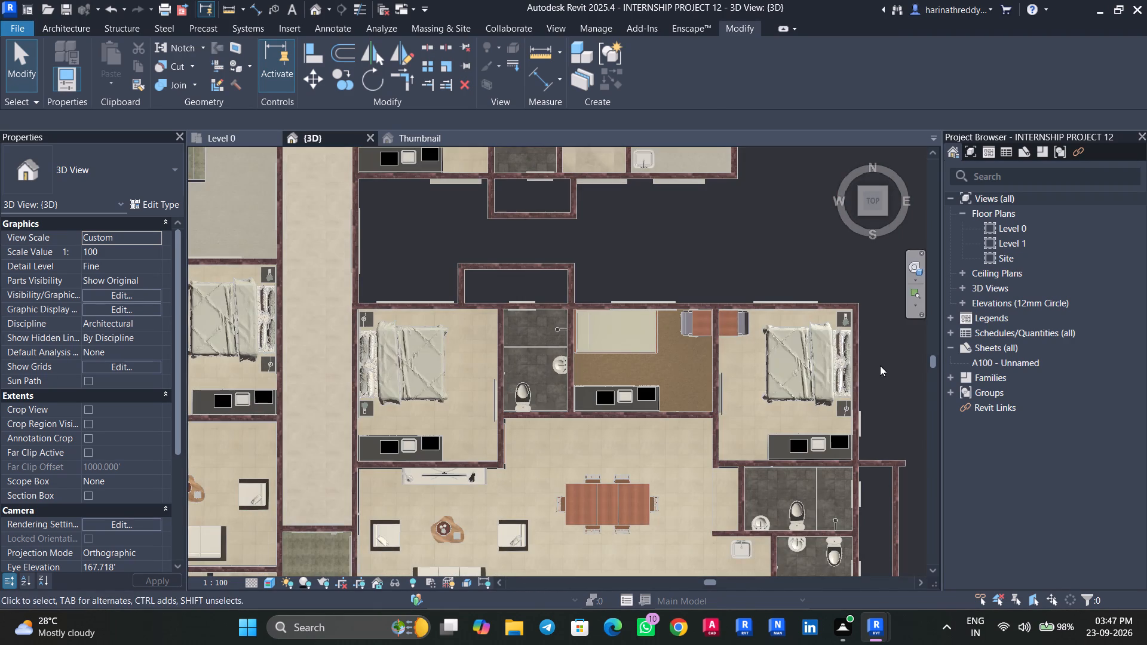
# Change the Finish 2 layer material of flat 3's STUDY ROOM floor type to KITCHEN and apply it.
pyautogui.click(657, 378)
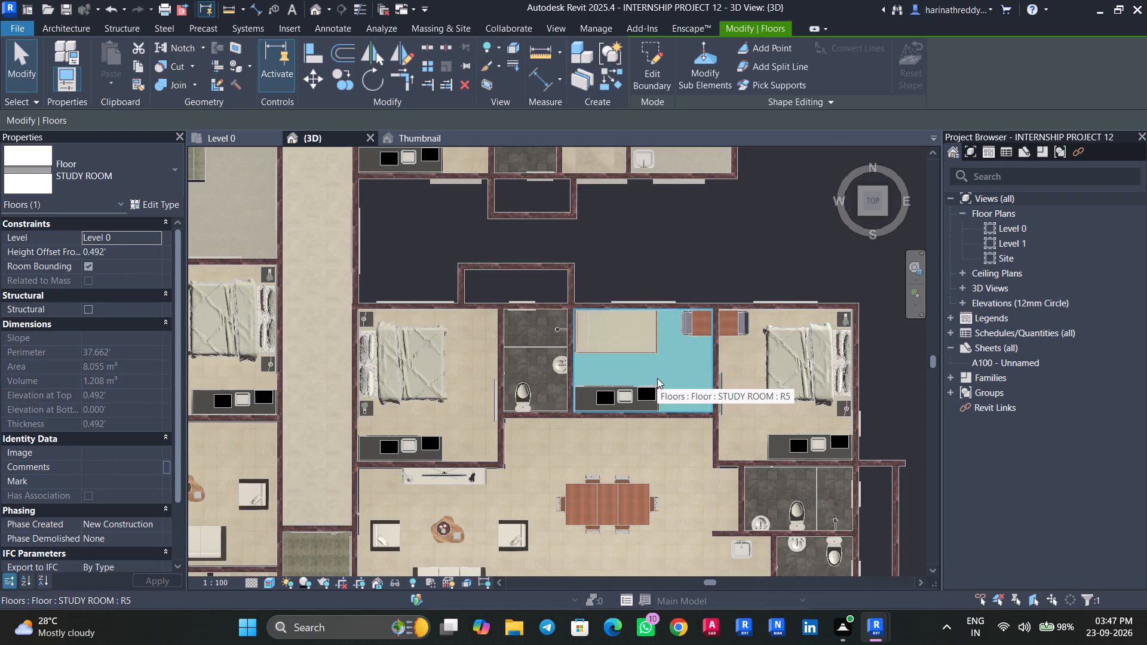
pyautogui.scroll(-3, 657, 378)
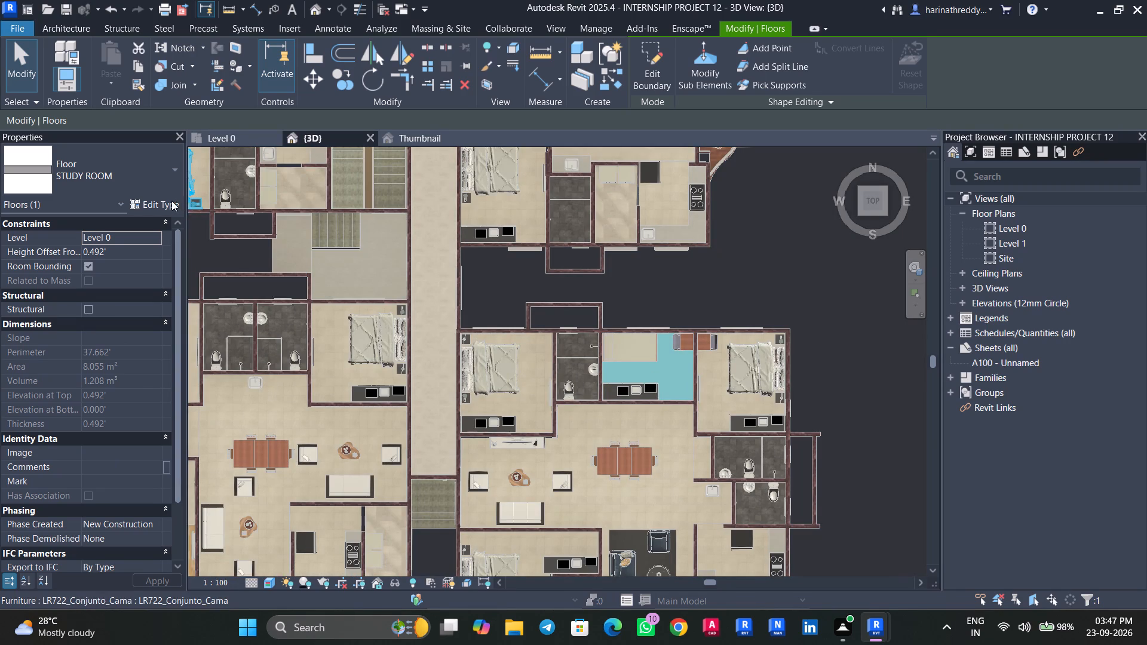
pyautogui.click(168, 205)
pyautogui.click(679, 250)
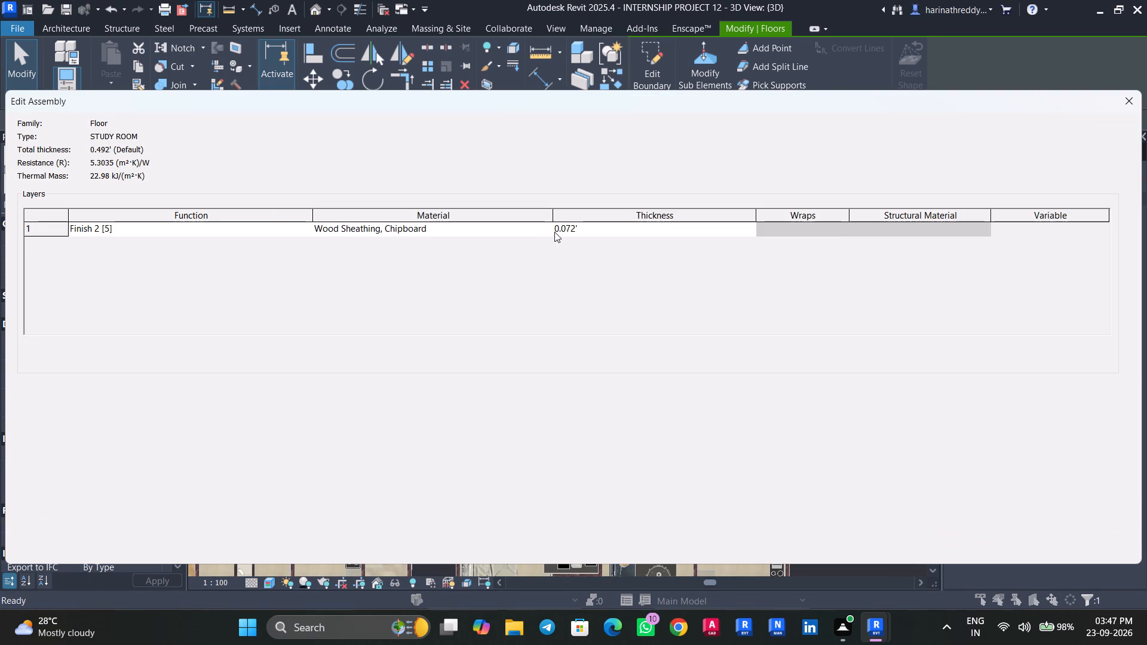
pyautogui.click(546, 229)
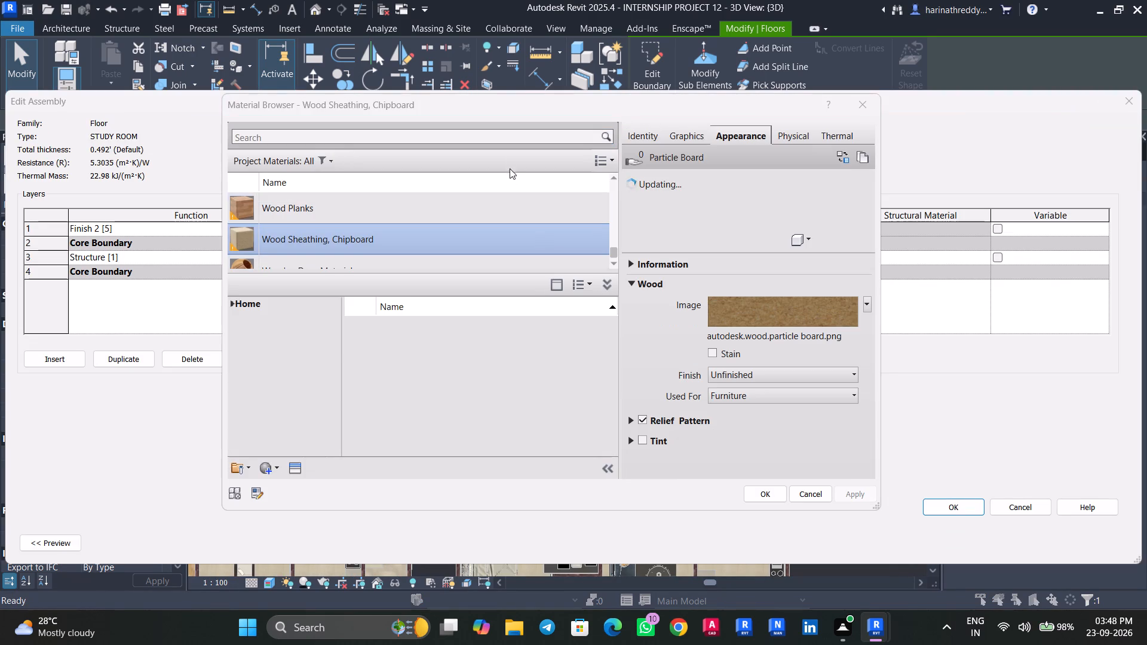
pyautogui.click(511, 137)
pyautogui.write('kitchen')
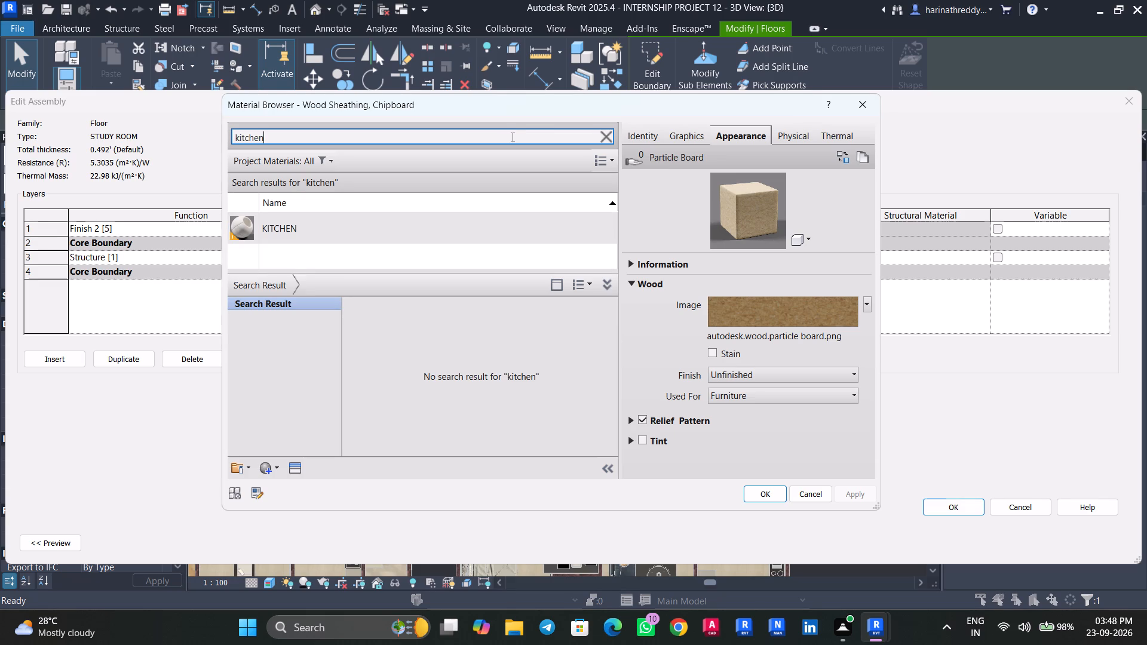
pyautogui.click(456, 241)
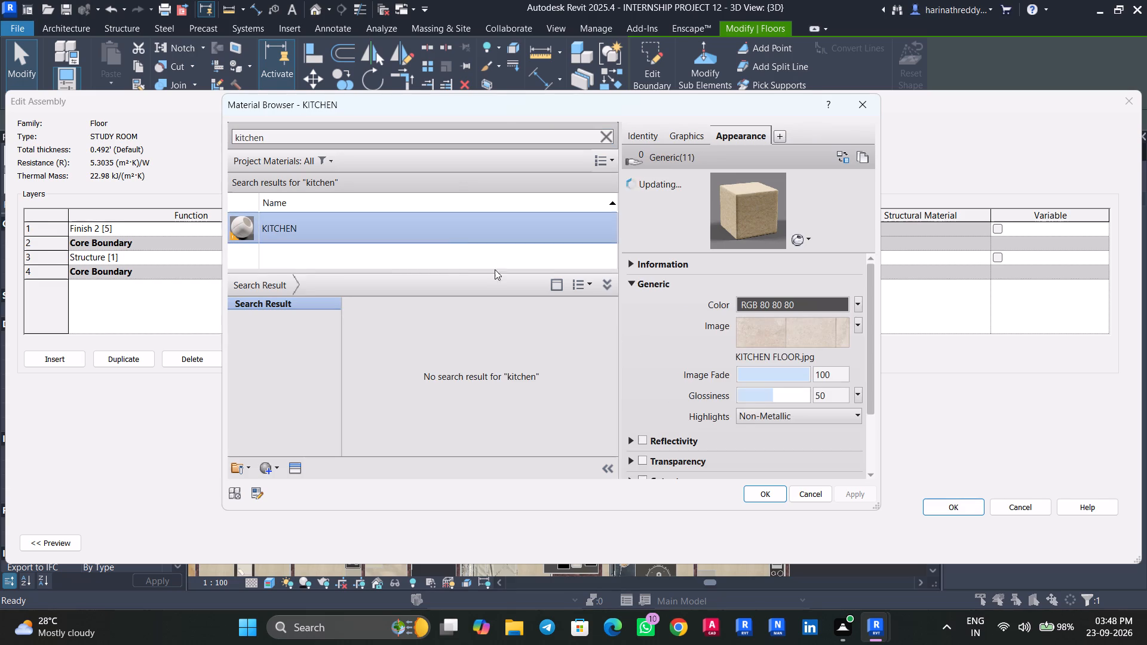
pyautogui.click(745, 489)
pyautogui.click(949, 505)
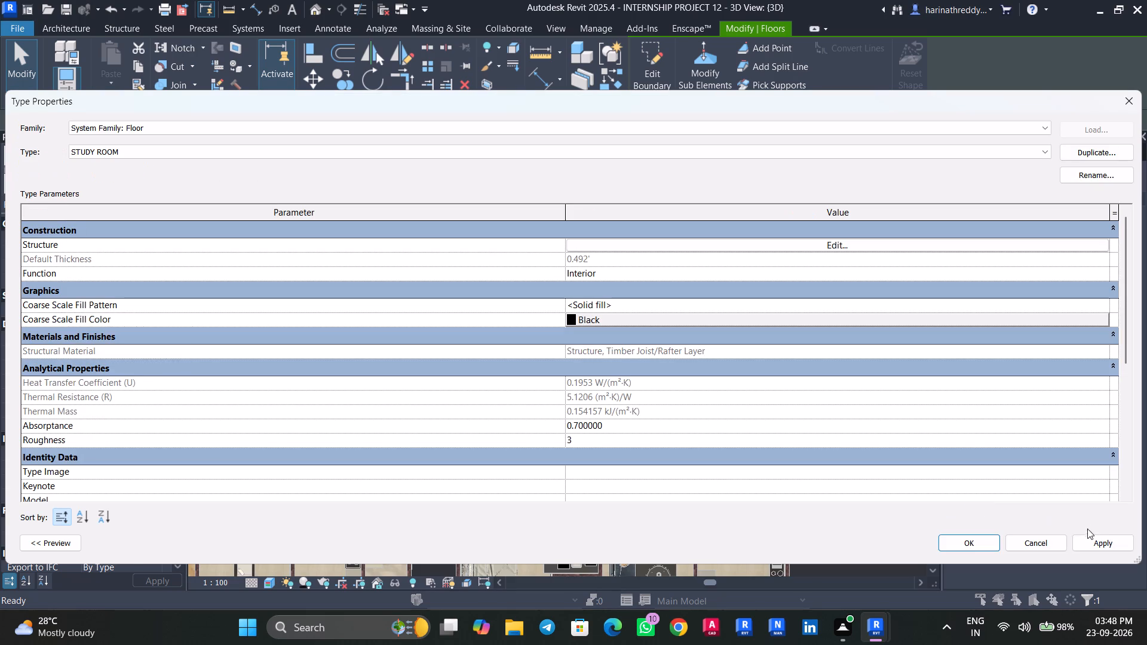
pyautogui.click(1086, 541)
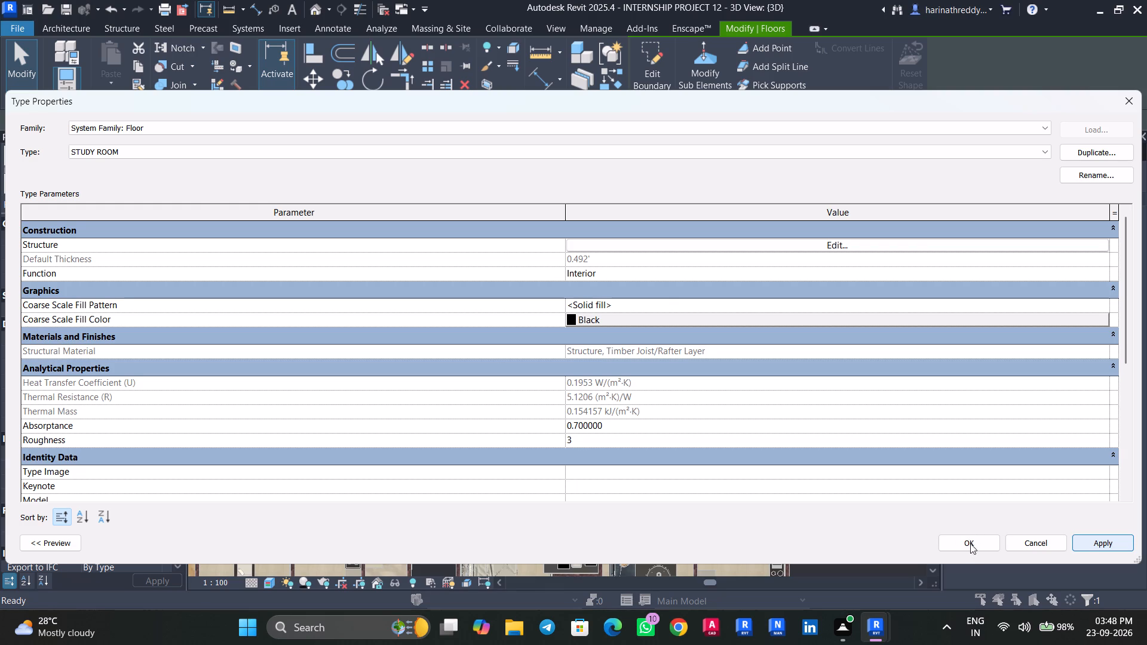
pyautogui.click(970, 548)
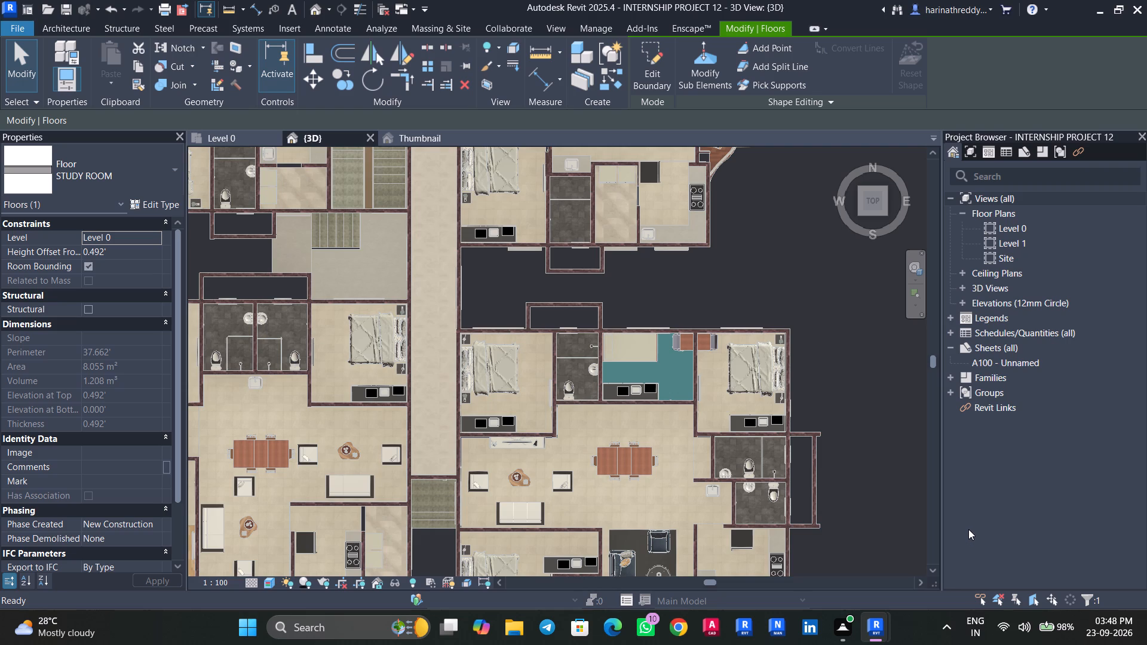
pyautogui.click(809, 308)
# Examine flat 3's study floor and the other flats, corridor and lounge in the 3D top view for remaining unfurnished areas.
pyautogui.scroll(3, 661, 346)
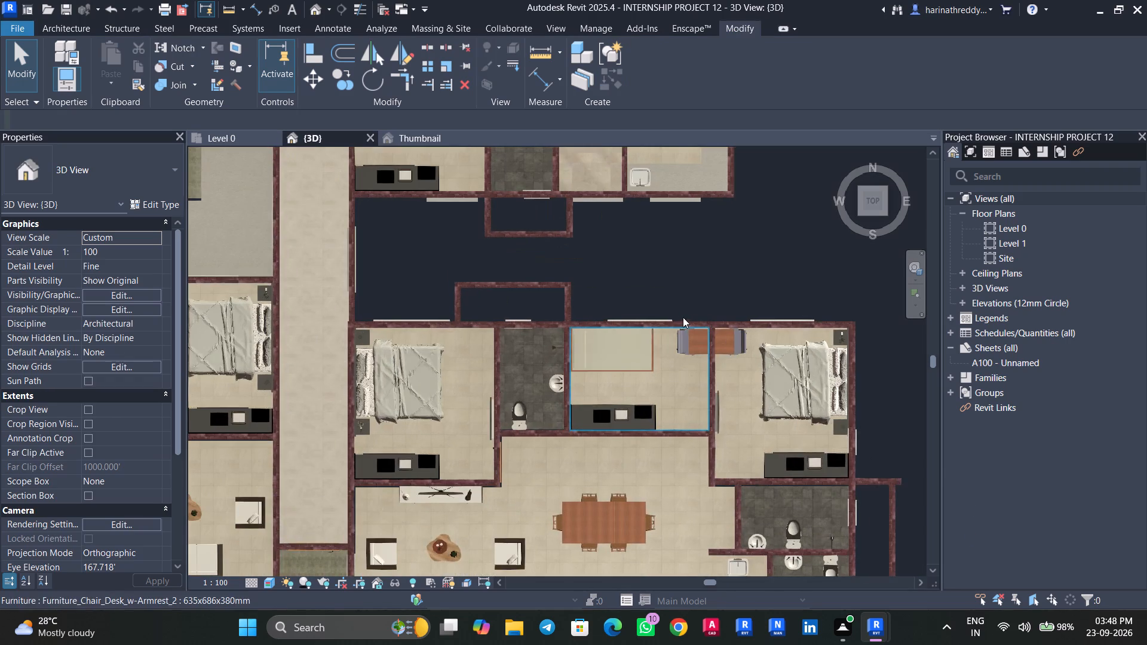
pyautogui.scroll(-5, 673, 271)
pyautogui.moveTo(679, 257); pyautogui.dragTo(706, 364, button='middle')
pyautogui.scroll(1, 706, 364)
pyautogui.scroll(-9, 706, 364)
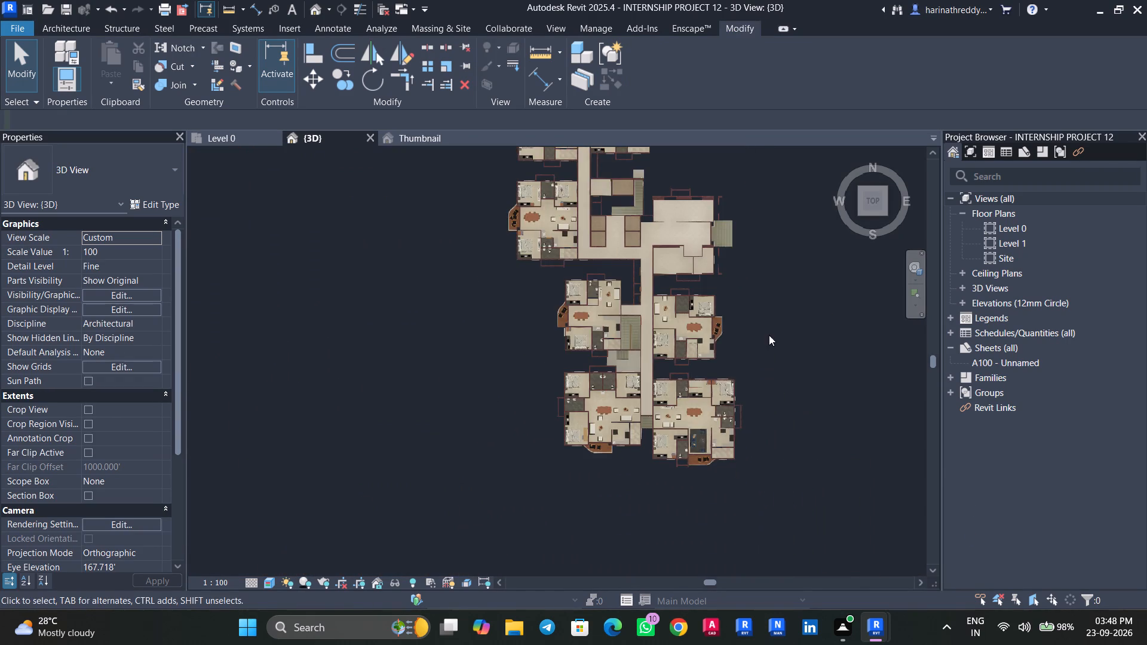
pyautogui.moveTo(769, 336); pyautogui.dragTo(768, 419, button='middle')
pyautogui.scroll(8, 668, 289)
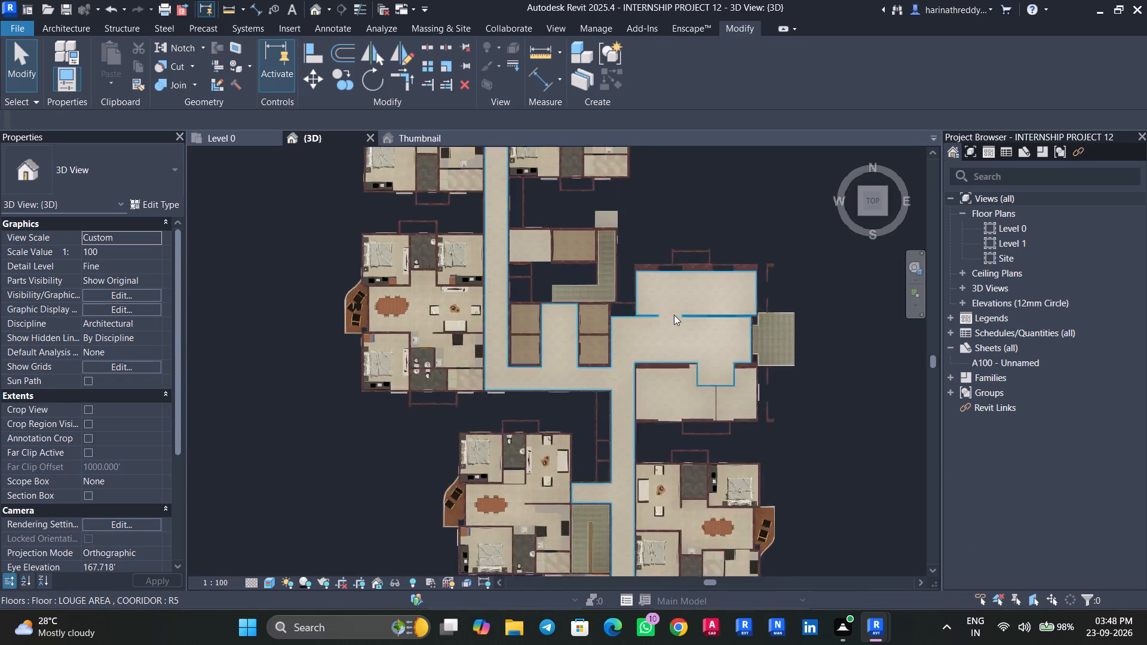
pyautogui.scroll(-9, 671, 374)
pyautogui.moveTo(780, 438); pyautogui.dragTo(775, 377, button='middle')
pyautogui.scroll(4, 778, 435)
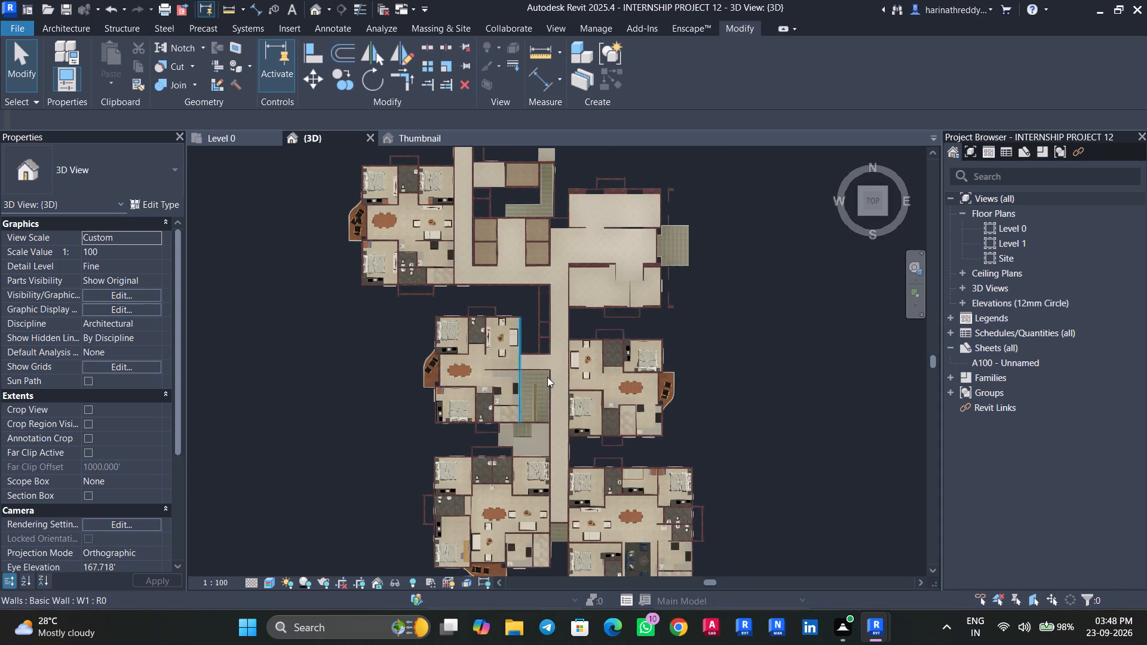